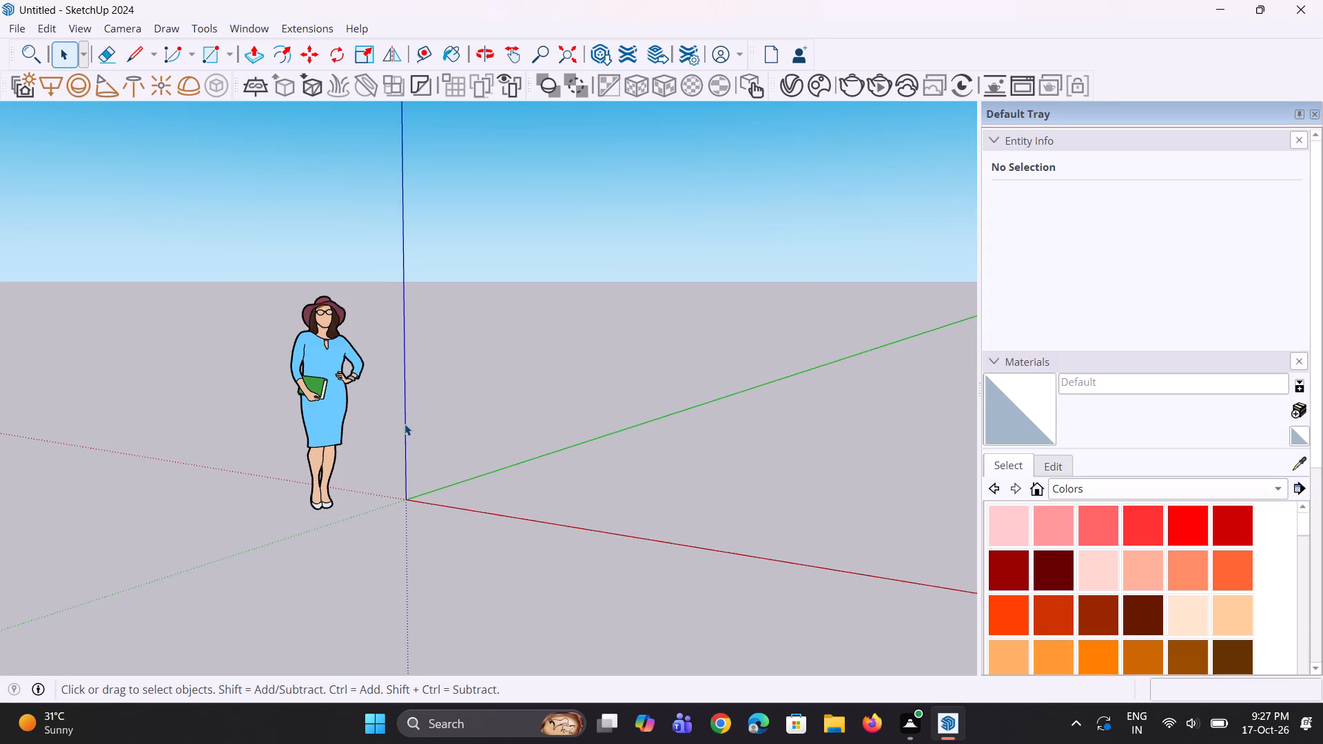
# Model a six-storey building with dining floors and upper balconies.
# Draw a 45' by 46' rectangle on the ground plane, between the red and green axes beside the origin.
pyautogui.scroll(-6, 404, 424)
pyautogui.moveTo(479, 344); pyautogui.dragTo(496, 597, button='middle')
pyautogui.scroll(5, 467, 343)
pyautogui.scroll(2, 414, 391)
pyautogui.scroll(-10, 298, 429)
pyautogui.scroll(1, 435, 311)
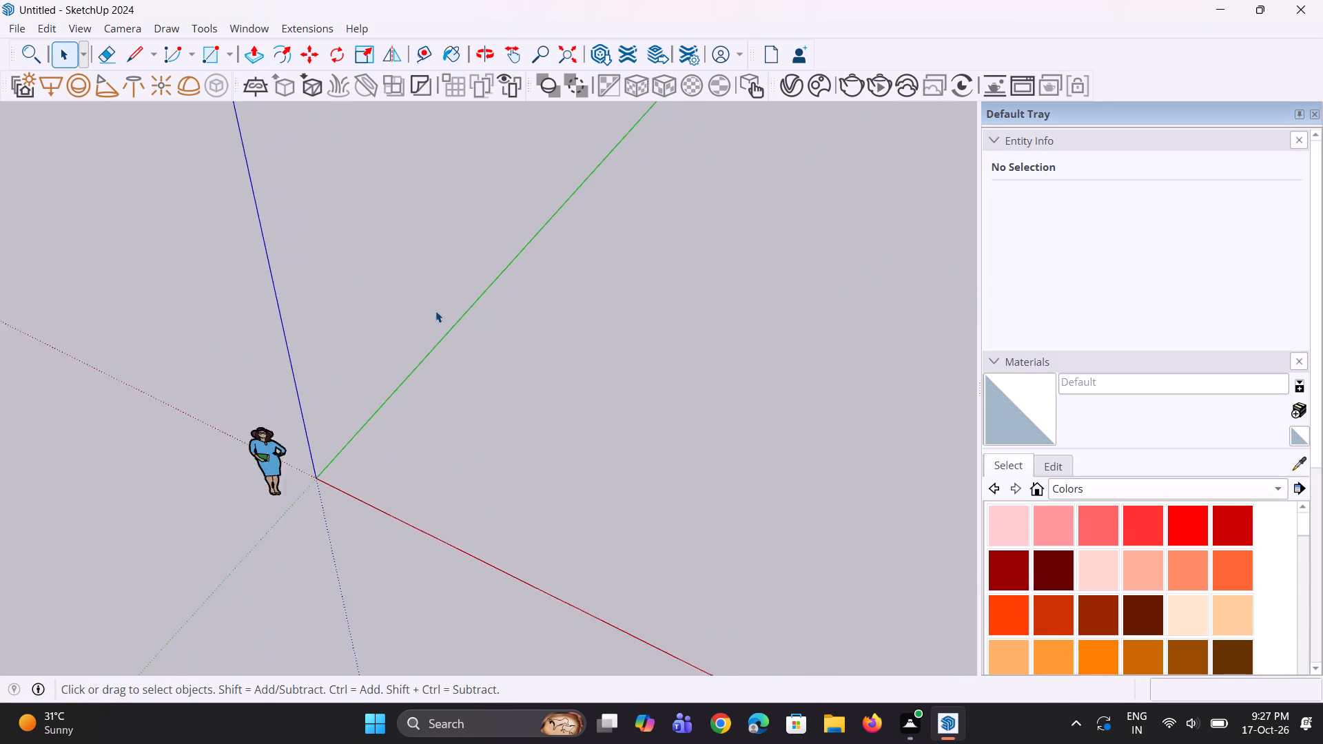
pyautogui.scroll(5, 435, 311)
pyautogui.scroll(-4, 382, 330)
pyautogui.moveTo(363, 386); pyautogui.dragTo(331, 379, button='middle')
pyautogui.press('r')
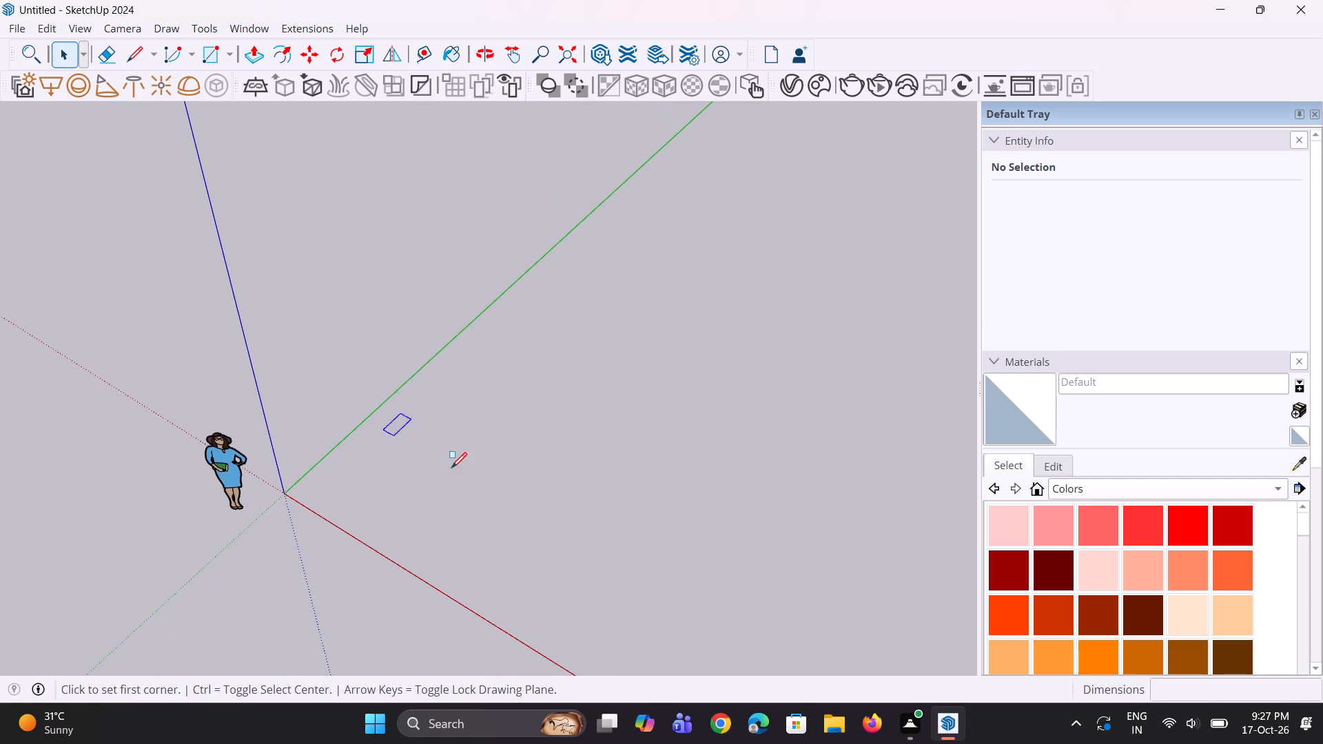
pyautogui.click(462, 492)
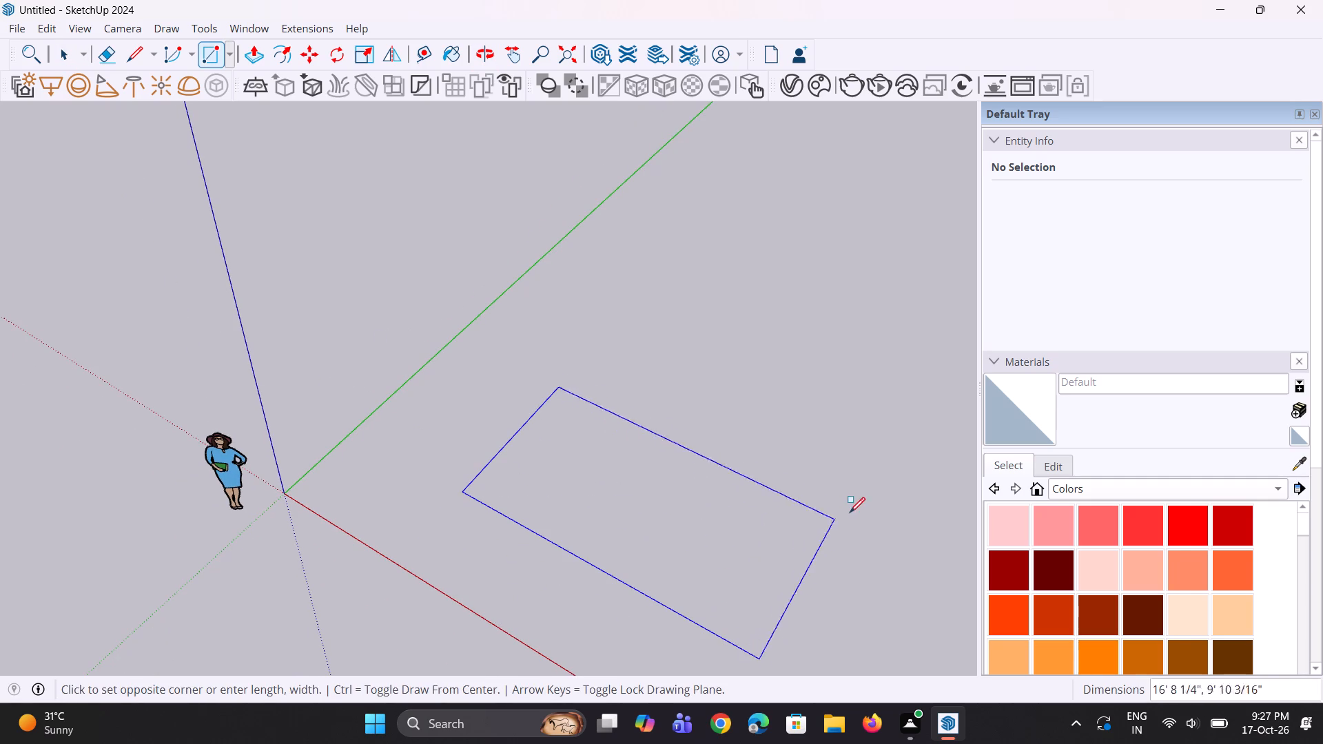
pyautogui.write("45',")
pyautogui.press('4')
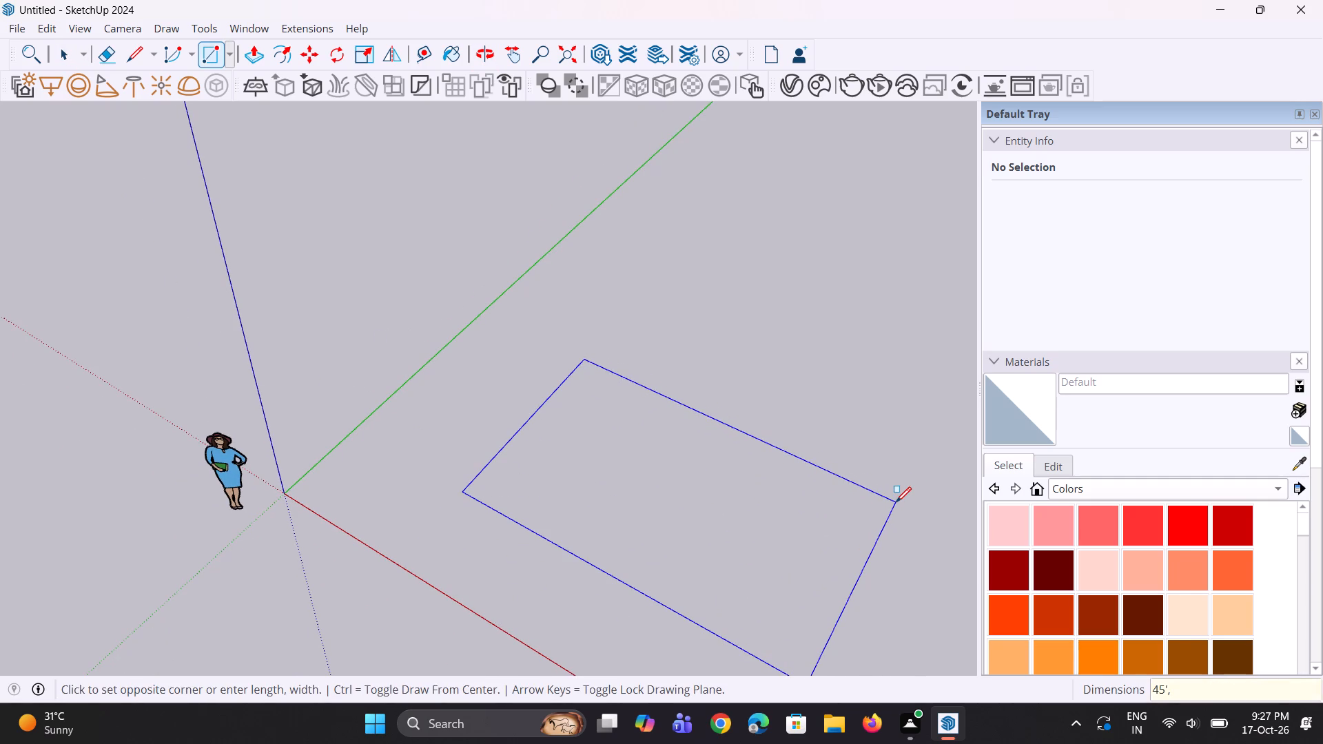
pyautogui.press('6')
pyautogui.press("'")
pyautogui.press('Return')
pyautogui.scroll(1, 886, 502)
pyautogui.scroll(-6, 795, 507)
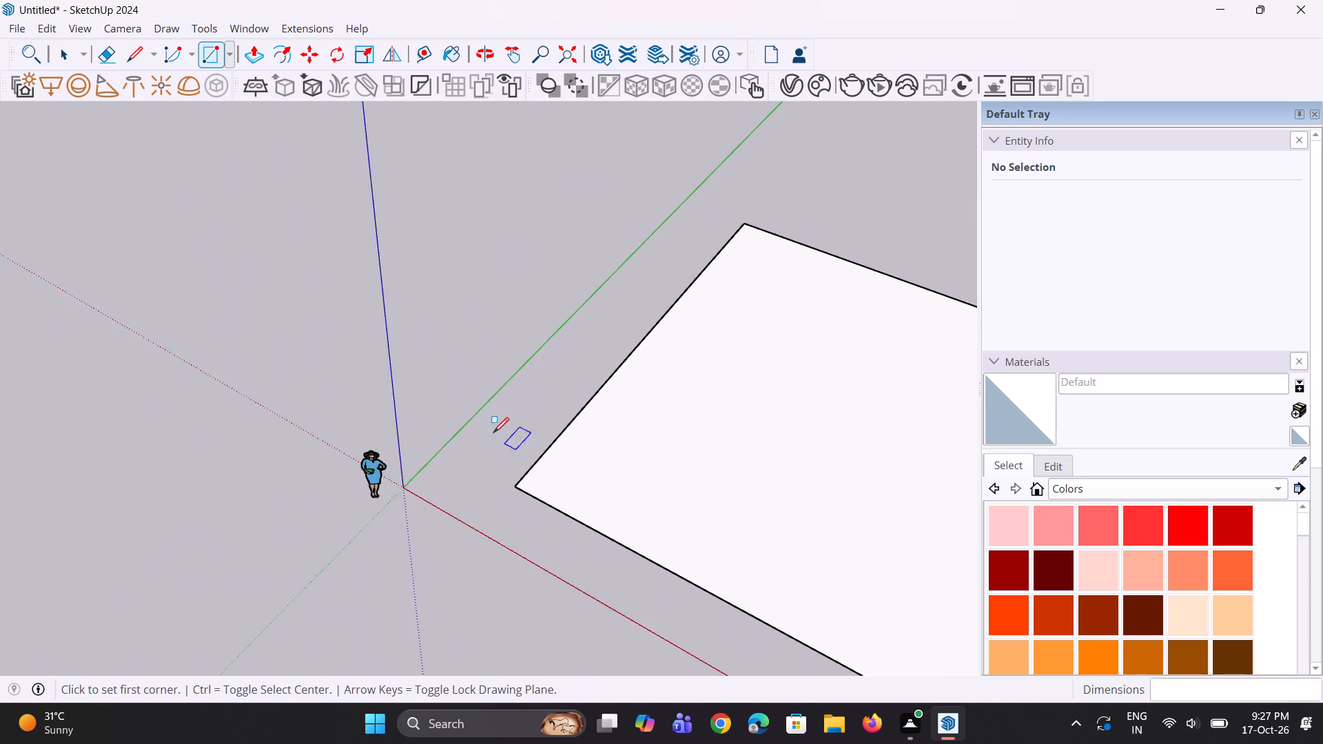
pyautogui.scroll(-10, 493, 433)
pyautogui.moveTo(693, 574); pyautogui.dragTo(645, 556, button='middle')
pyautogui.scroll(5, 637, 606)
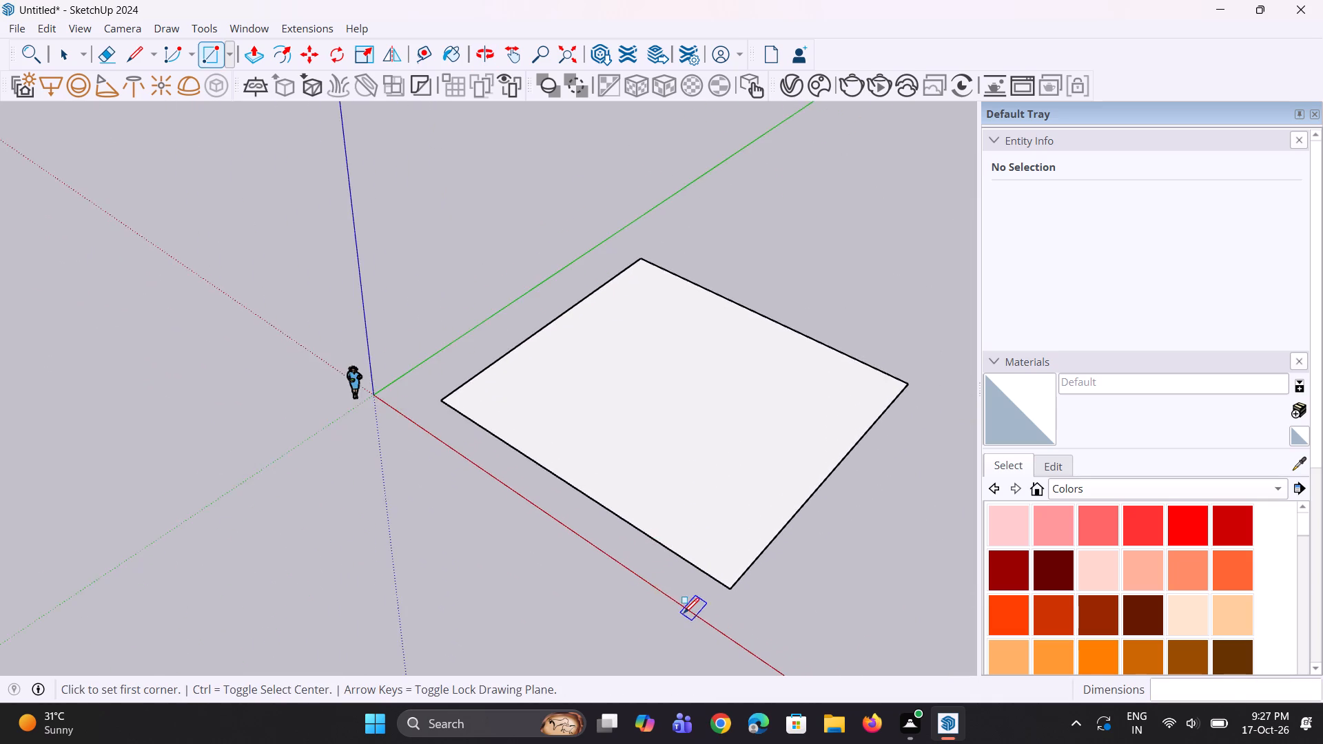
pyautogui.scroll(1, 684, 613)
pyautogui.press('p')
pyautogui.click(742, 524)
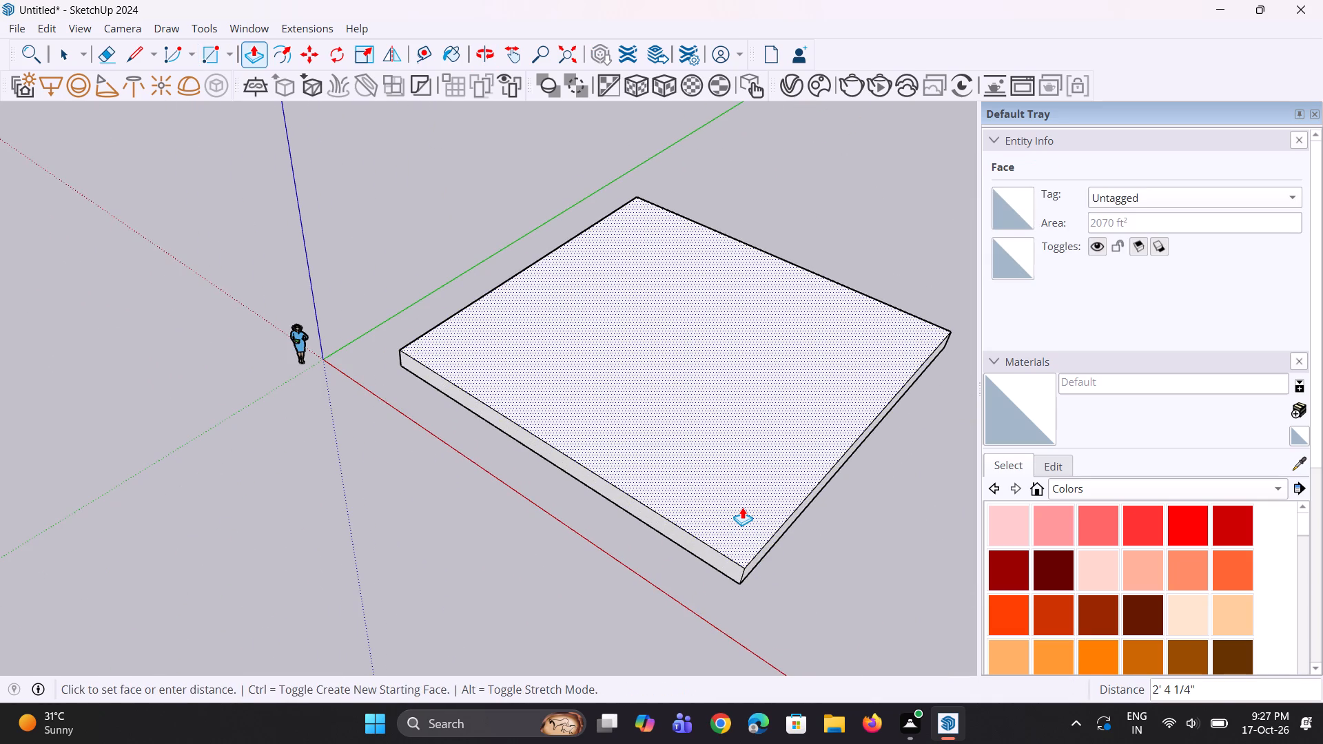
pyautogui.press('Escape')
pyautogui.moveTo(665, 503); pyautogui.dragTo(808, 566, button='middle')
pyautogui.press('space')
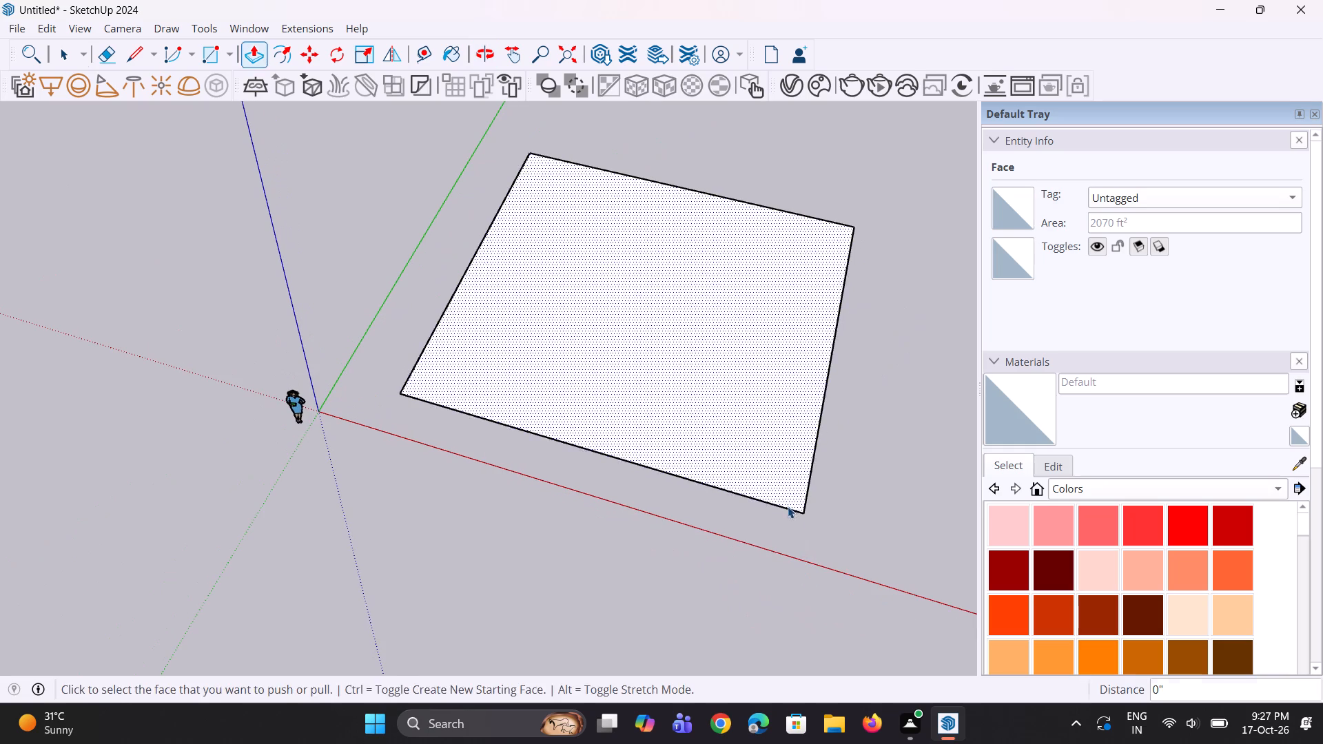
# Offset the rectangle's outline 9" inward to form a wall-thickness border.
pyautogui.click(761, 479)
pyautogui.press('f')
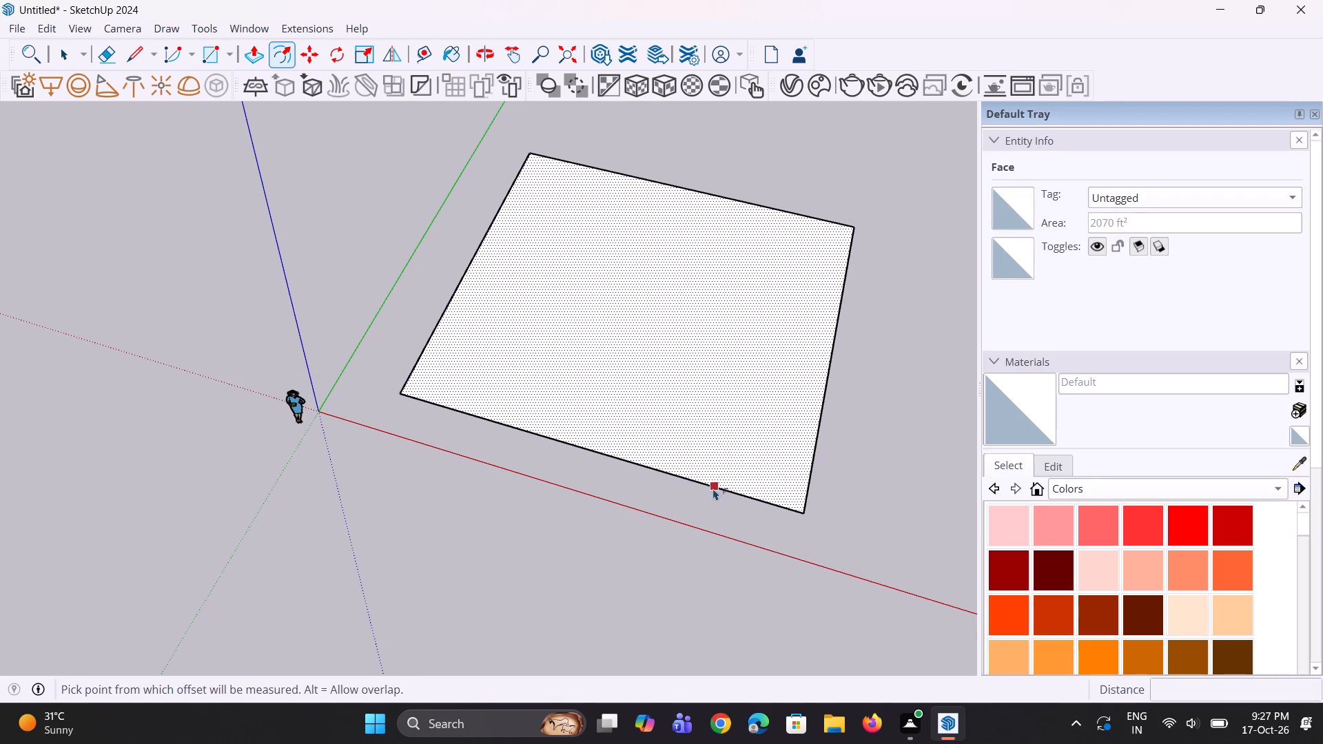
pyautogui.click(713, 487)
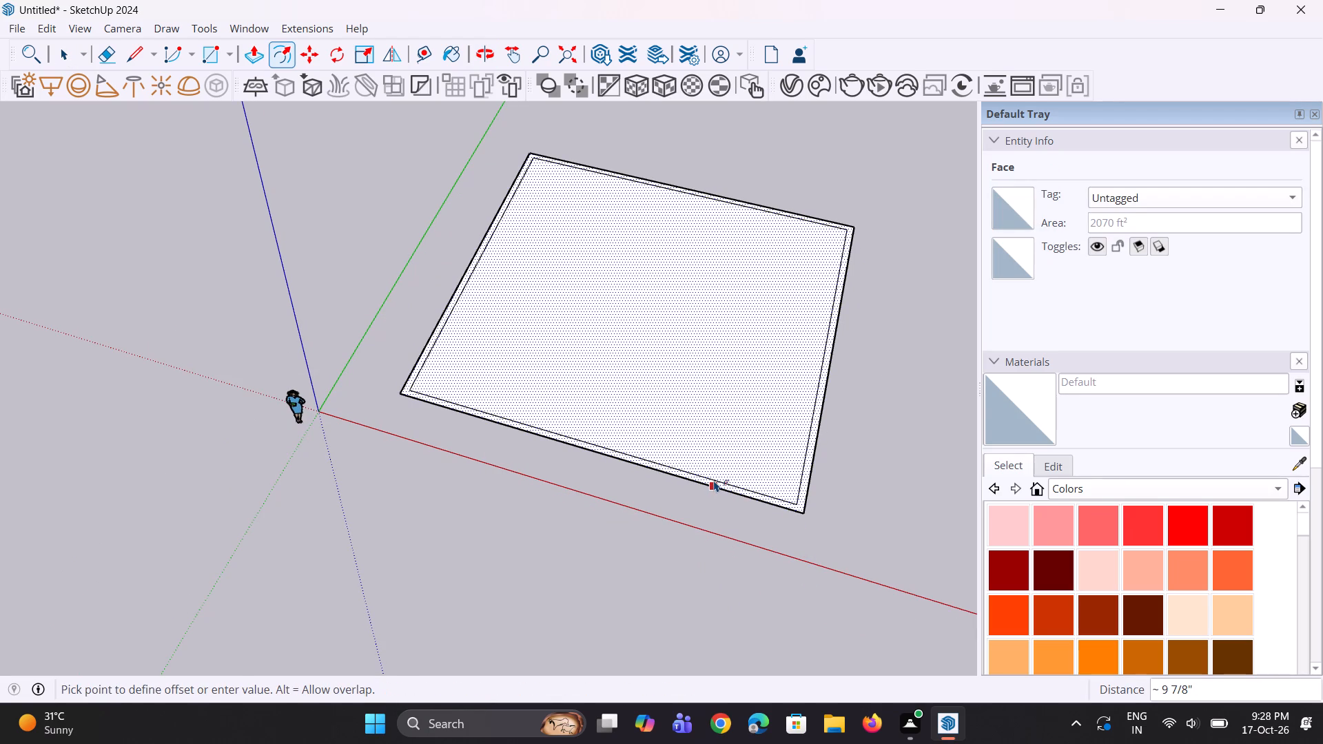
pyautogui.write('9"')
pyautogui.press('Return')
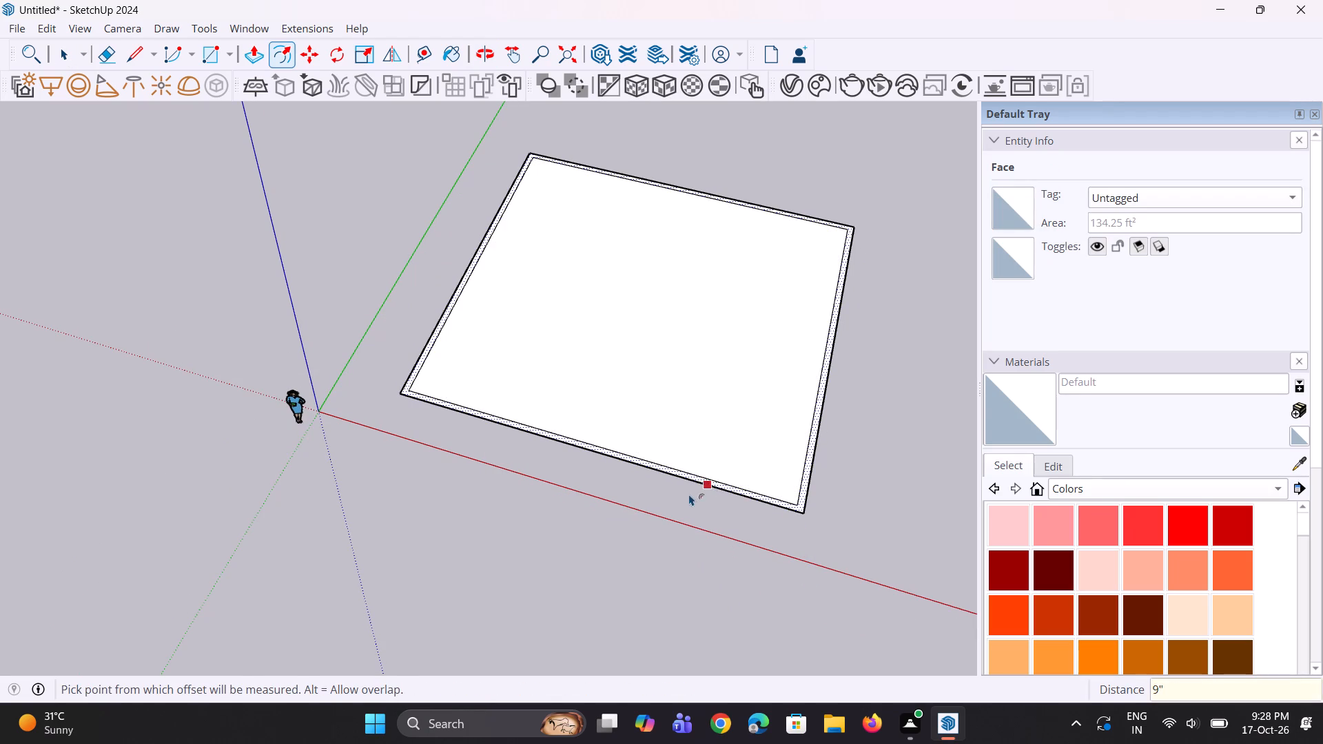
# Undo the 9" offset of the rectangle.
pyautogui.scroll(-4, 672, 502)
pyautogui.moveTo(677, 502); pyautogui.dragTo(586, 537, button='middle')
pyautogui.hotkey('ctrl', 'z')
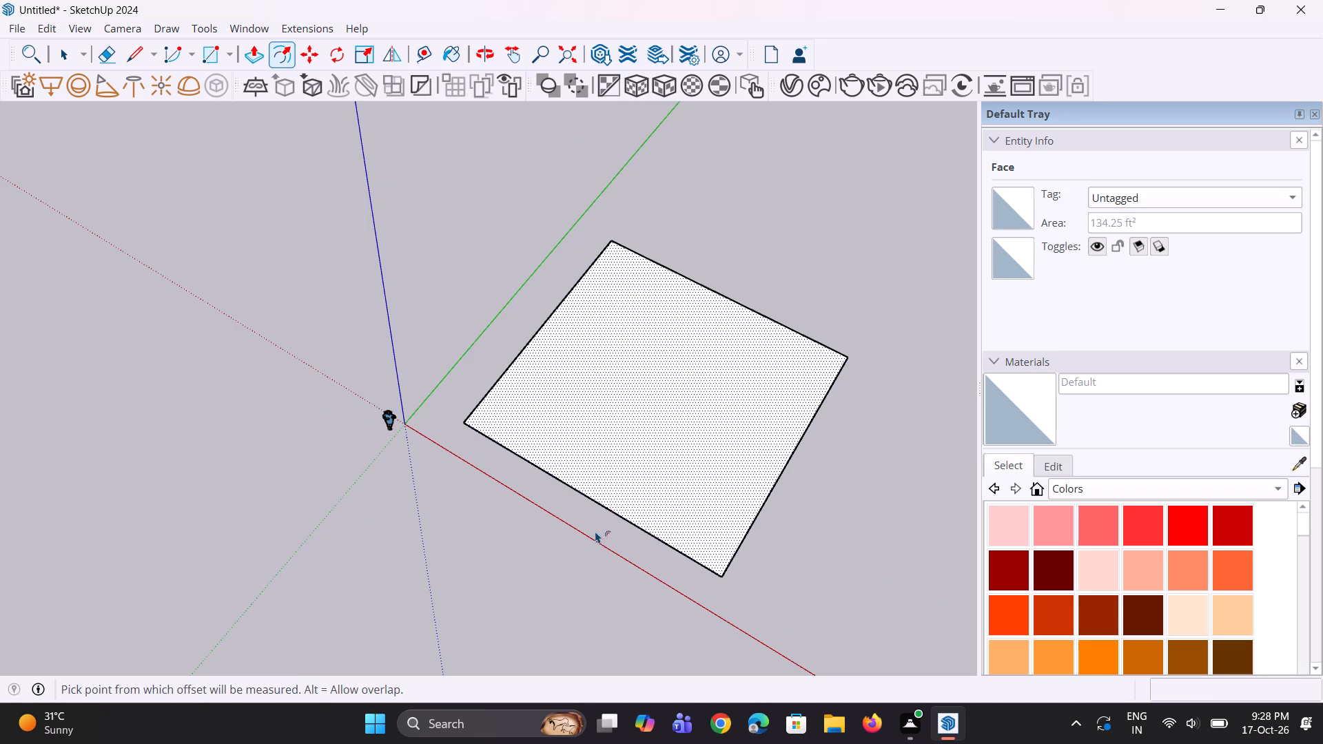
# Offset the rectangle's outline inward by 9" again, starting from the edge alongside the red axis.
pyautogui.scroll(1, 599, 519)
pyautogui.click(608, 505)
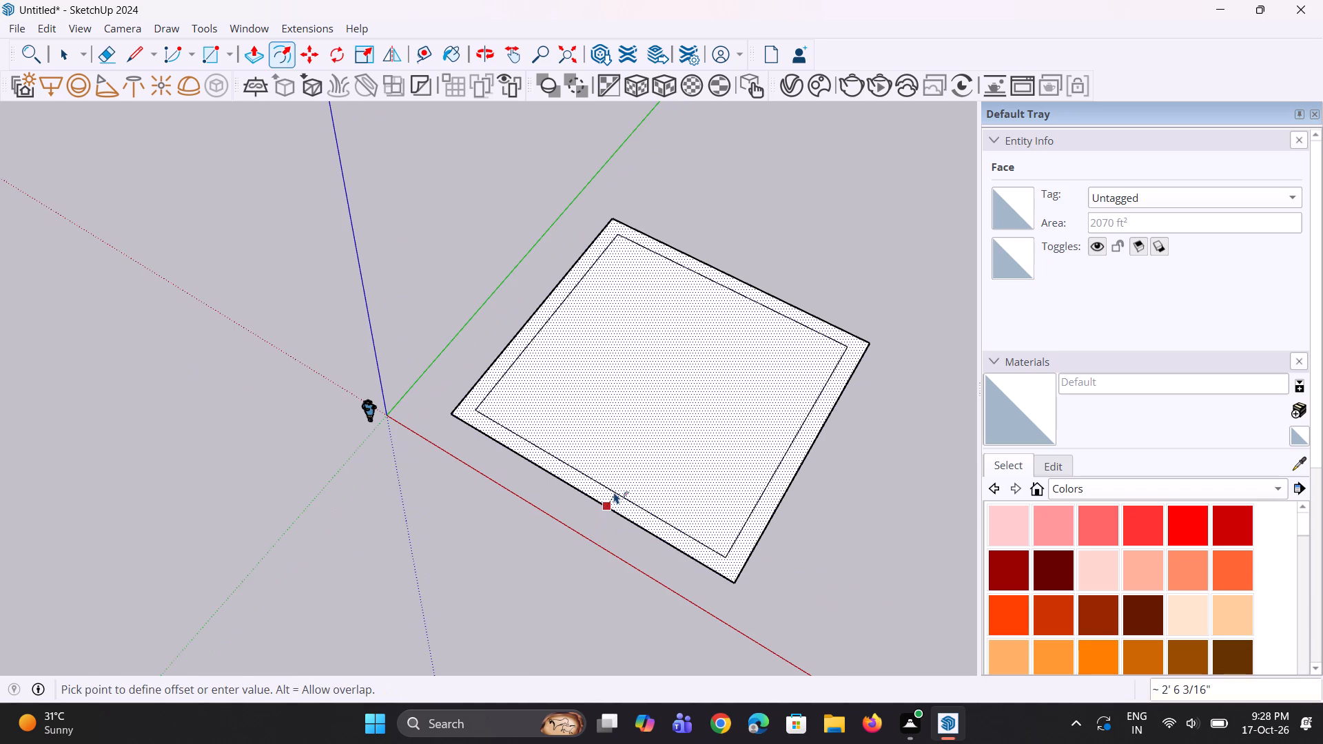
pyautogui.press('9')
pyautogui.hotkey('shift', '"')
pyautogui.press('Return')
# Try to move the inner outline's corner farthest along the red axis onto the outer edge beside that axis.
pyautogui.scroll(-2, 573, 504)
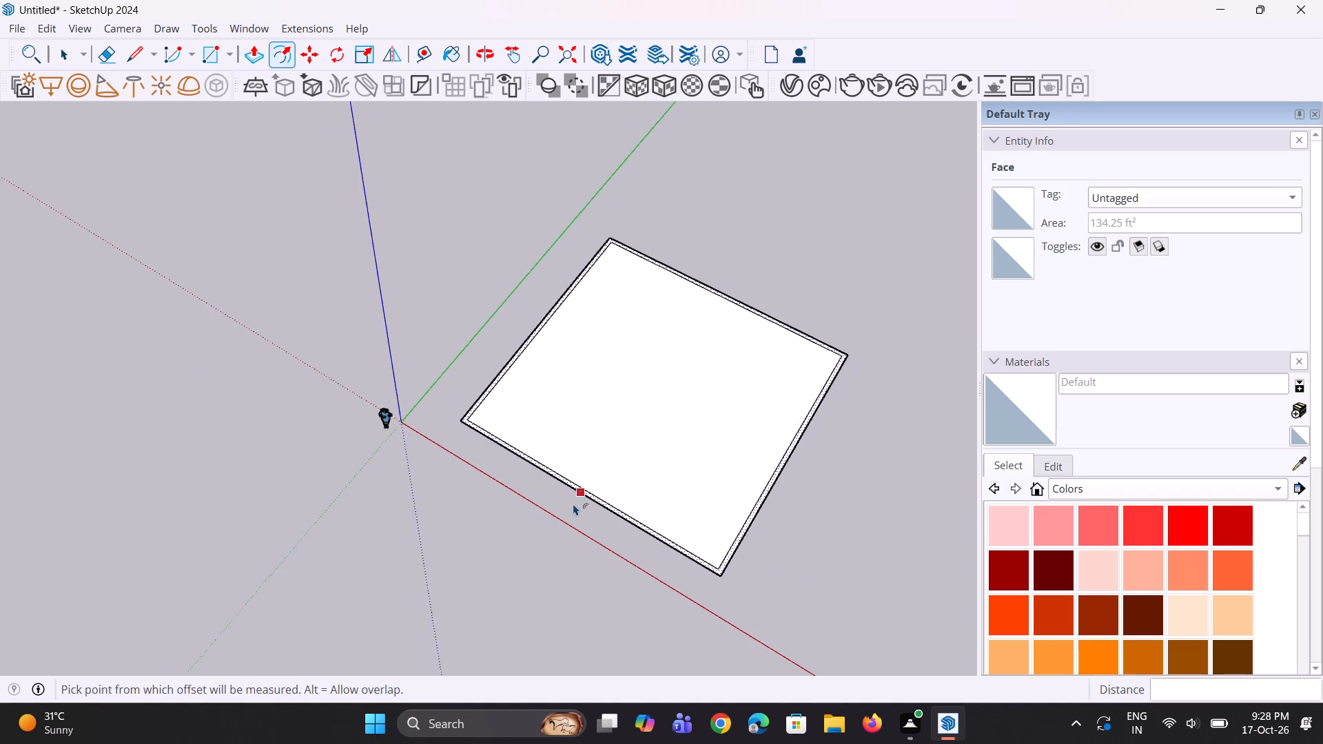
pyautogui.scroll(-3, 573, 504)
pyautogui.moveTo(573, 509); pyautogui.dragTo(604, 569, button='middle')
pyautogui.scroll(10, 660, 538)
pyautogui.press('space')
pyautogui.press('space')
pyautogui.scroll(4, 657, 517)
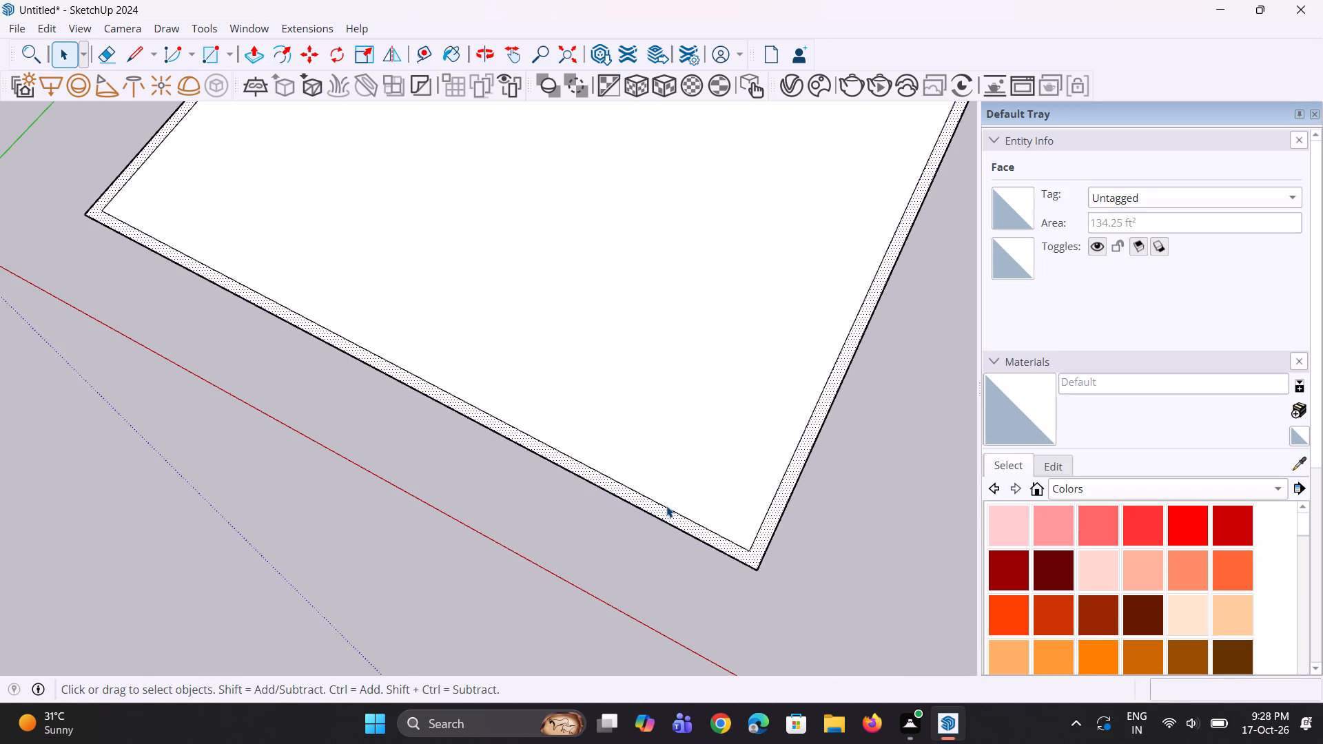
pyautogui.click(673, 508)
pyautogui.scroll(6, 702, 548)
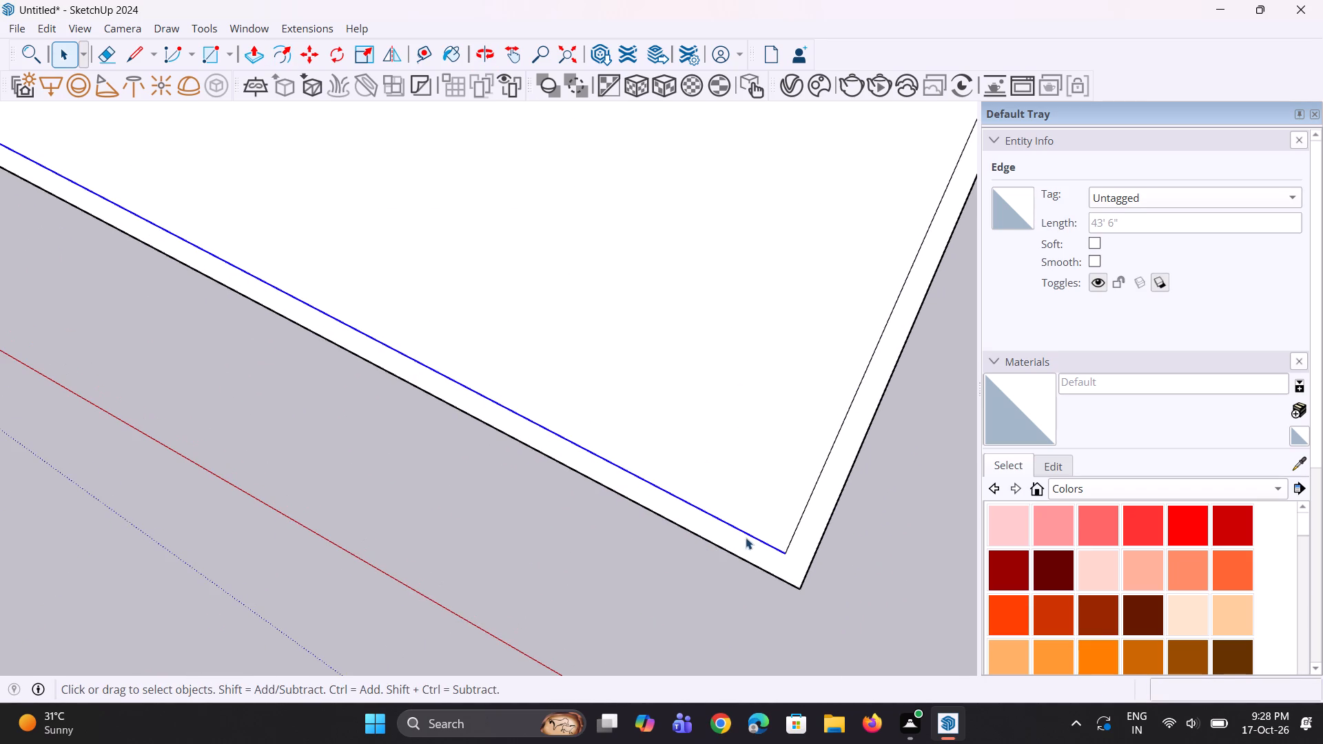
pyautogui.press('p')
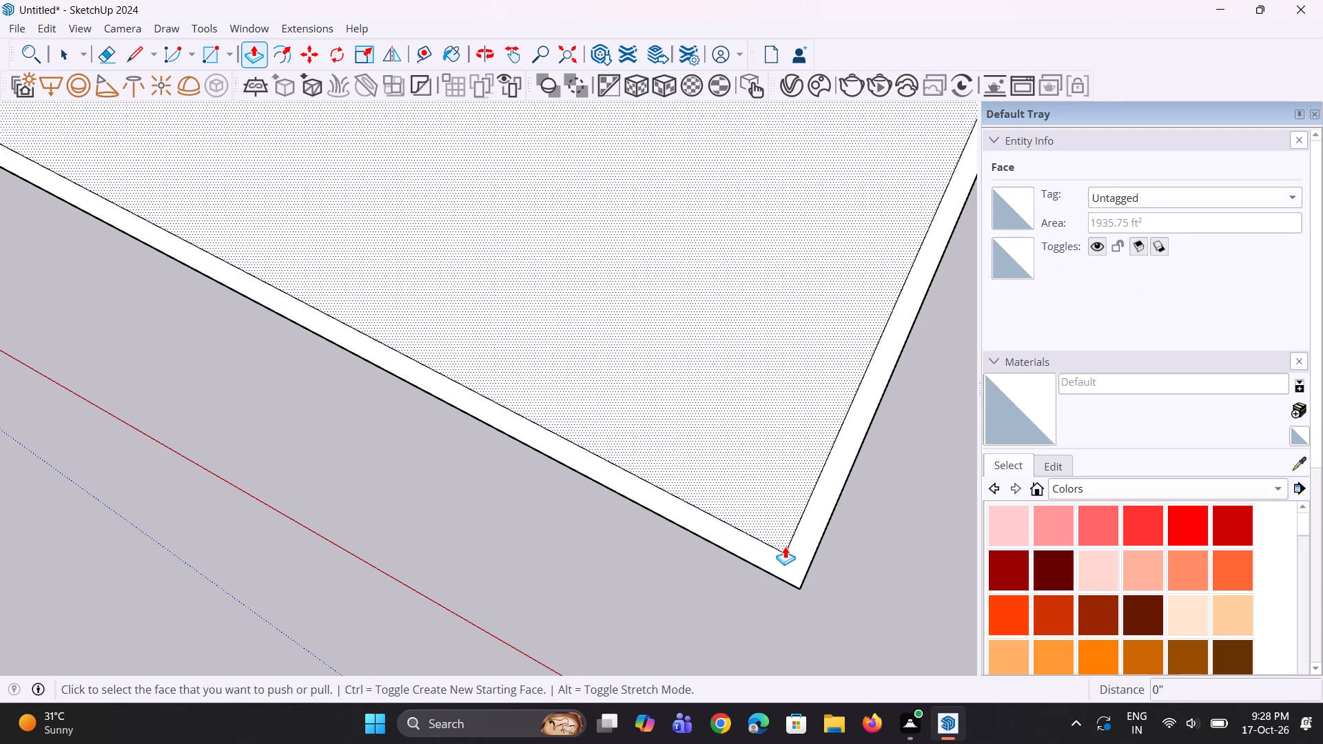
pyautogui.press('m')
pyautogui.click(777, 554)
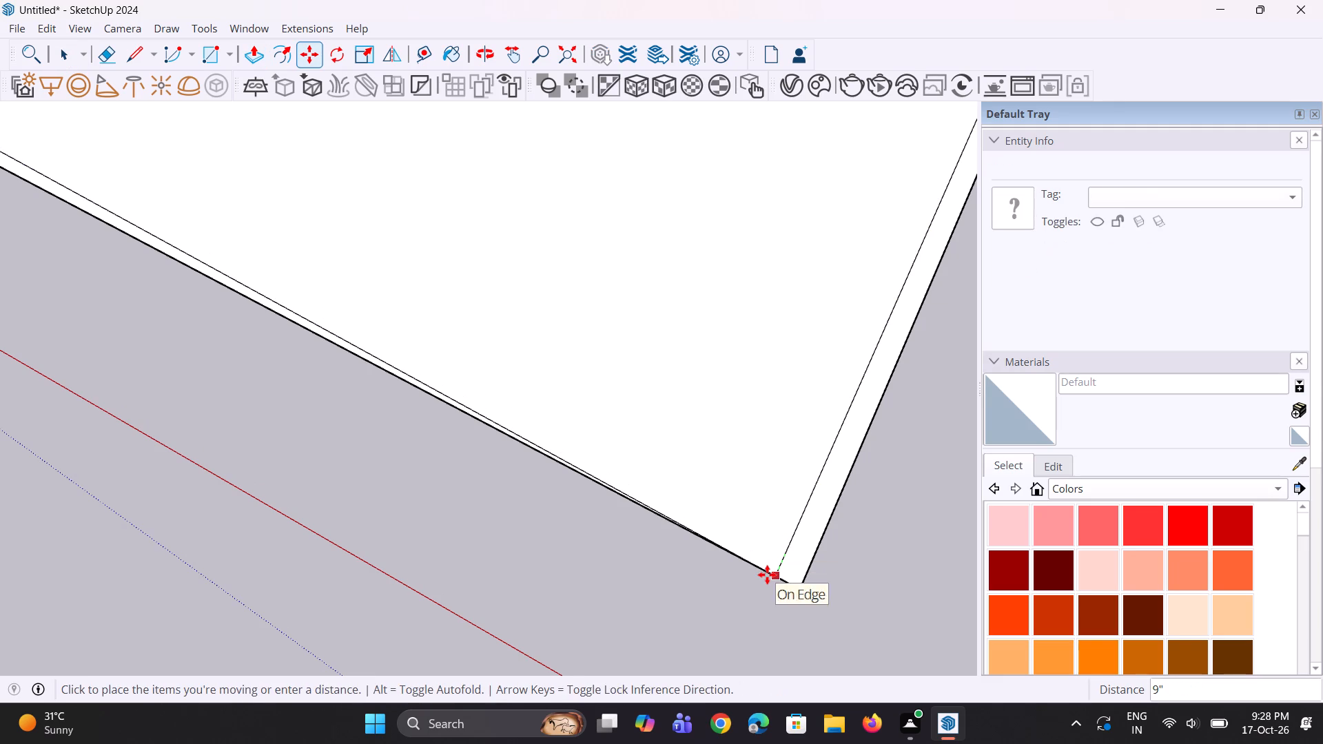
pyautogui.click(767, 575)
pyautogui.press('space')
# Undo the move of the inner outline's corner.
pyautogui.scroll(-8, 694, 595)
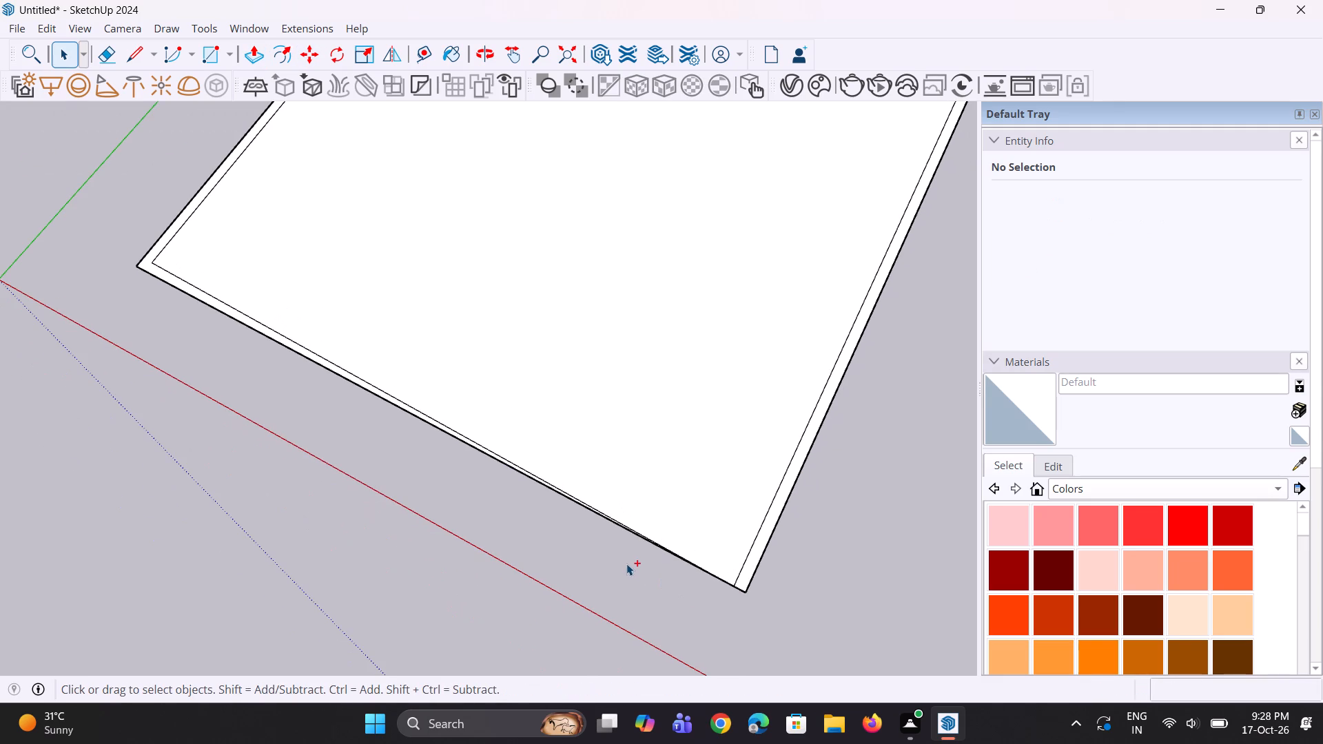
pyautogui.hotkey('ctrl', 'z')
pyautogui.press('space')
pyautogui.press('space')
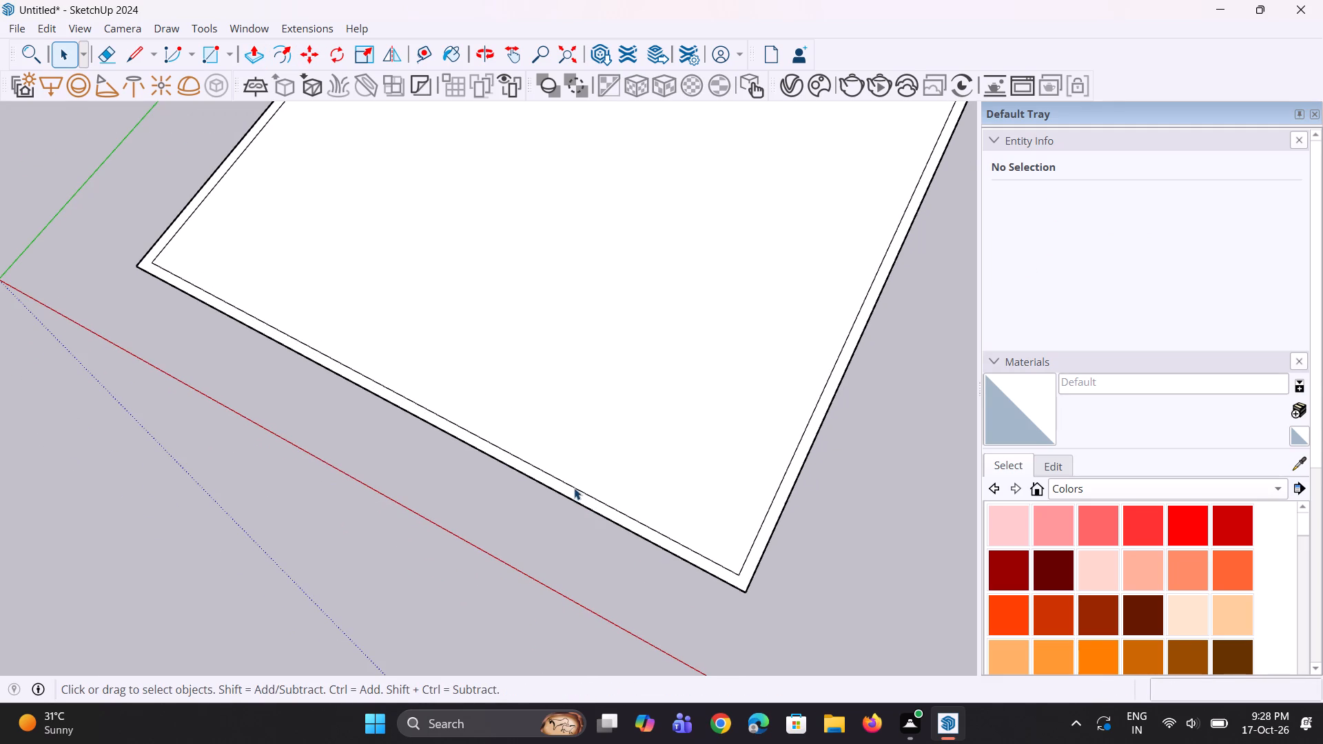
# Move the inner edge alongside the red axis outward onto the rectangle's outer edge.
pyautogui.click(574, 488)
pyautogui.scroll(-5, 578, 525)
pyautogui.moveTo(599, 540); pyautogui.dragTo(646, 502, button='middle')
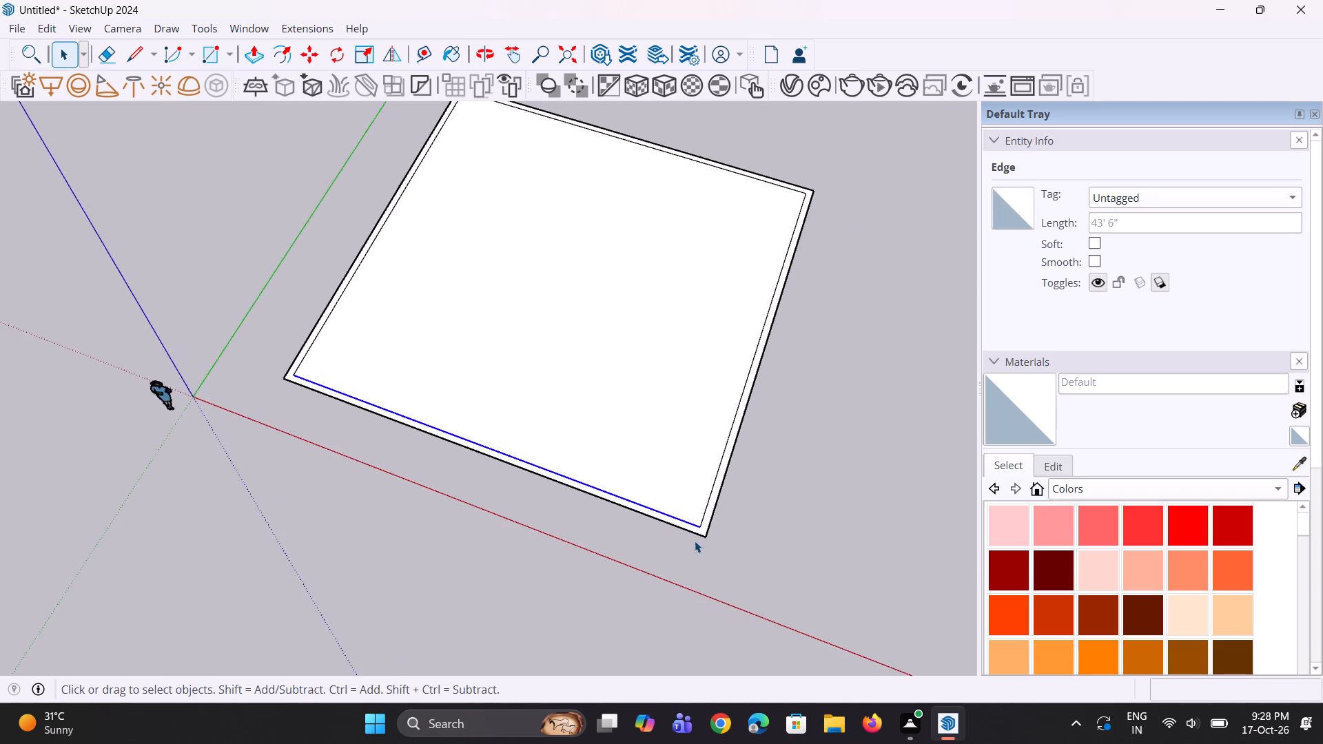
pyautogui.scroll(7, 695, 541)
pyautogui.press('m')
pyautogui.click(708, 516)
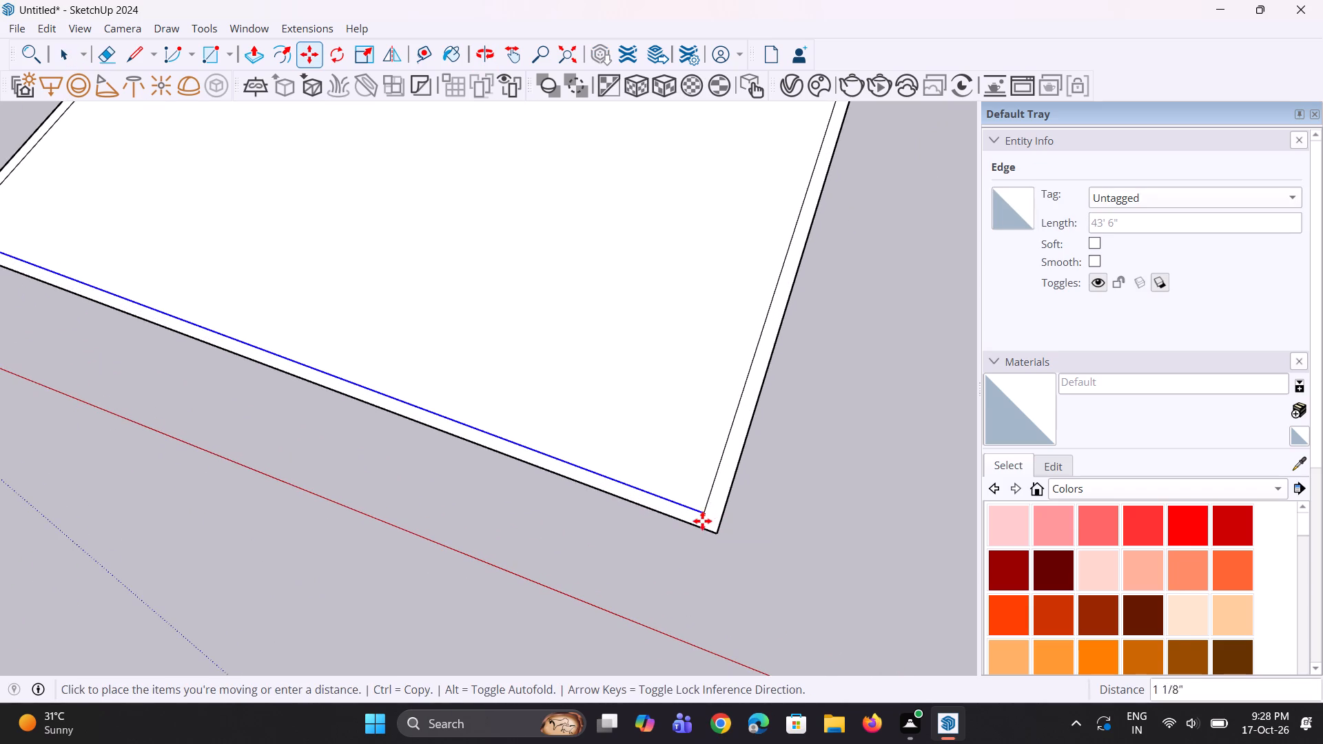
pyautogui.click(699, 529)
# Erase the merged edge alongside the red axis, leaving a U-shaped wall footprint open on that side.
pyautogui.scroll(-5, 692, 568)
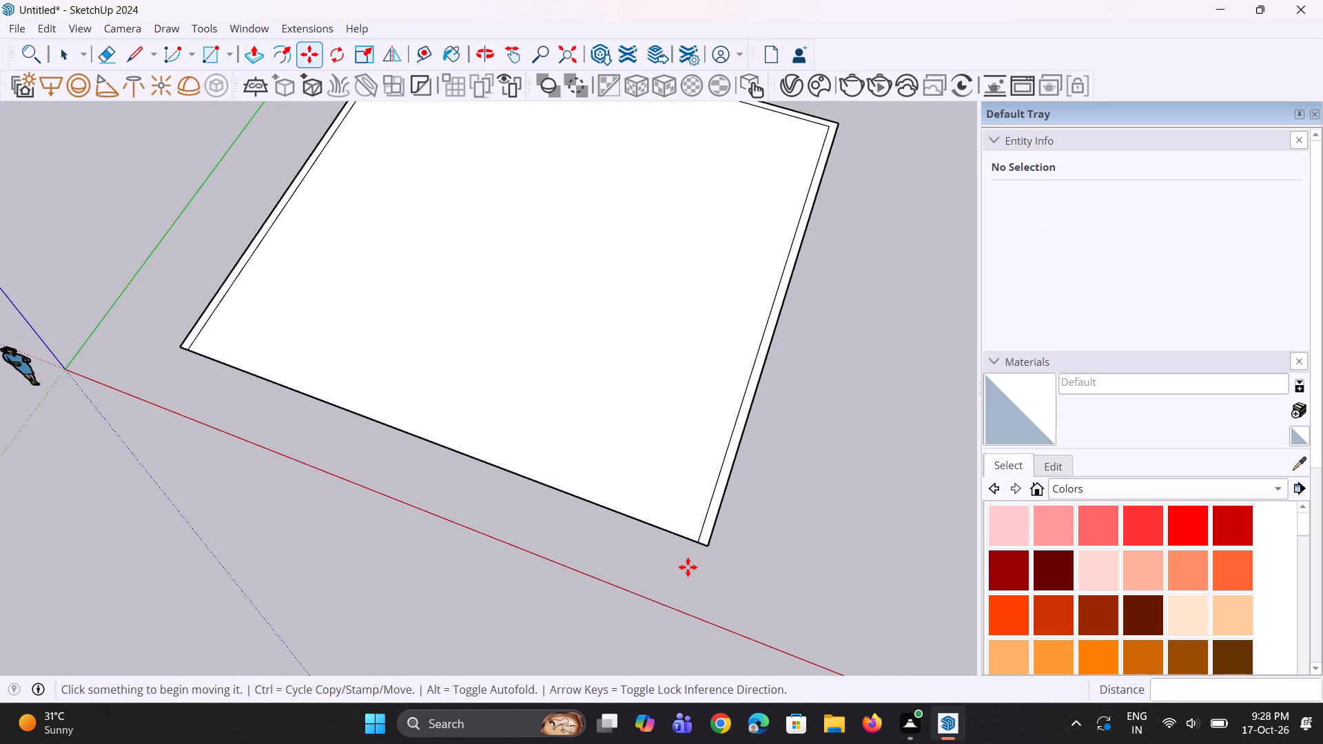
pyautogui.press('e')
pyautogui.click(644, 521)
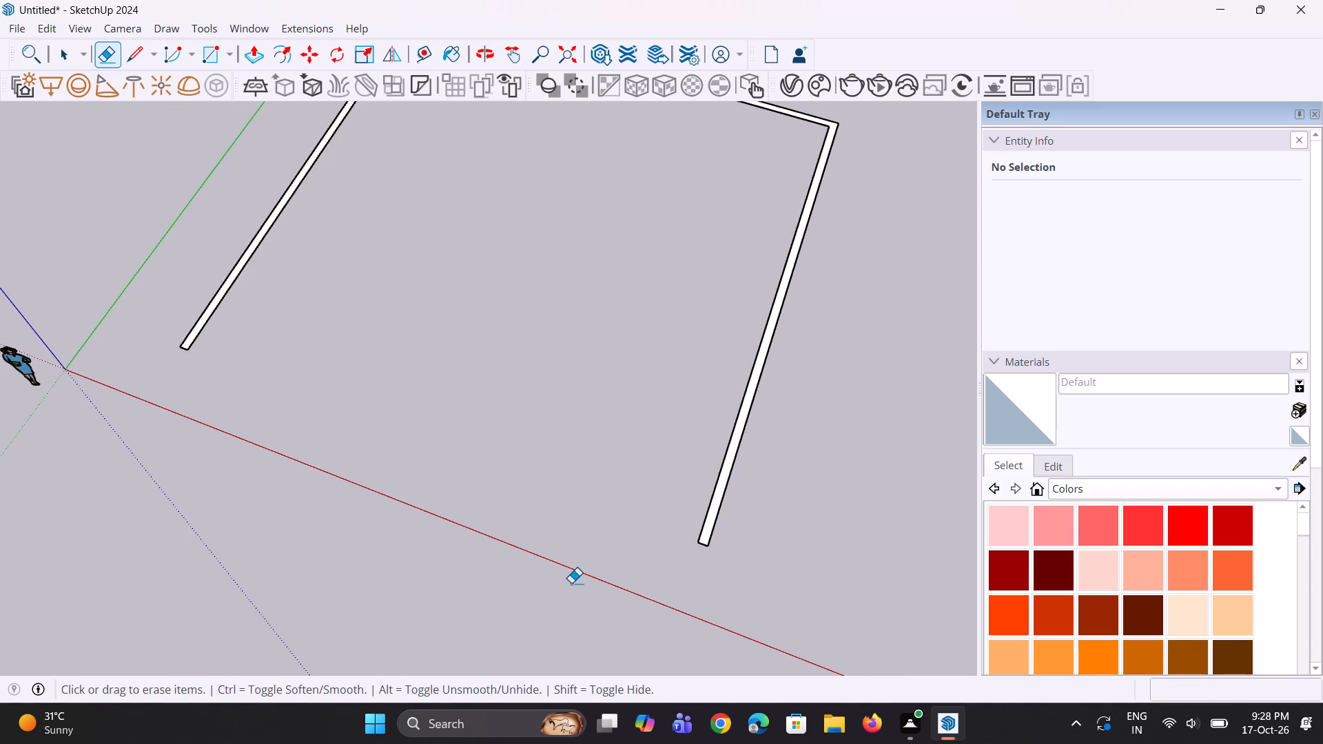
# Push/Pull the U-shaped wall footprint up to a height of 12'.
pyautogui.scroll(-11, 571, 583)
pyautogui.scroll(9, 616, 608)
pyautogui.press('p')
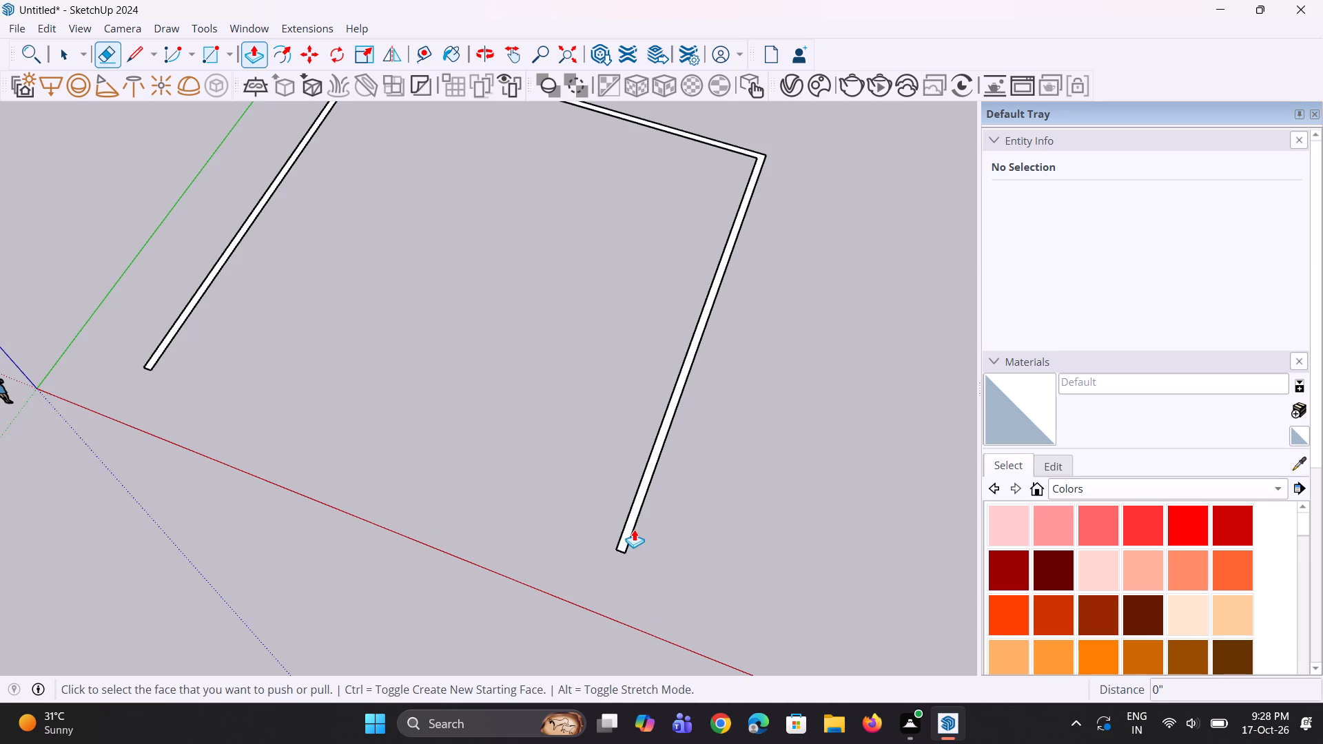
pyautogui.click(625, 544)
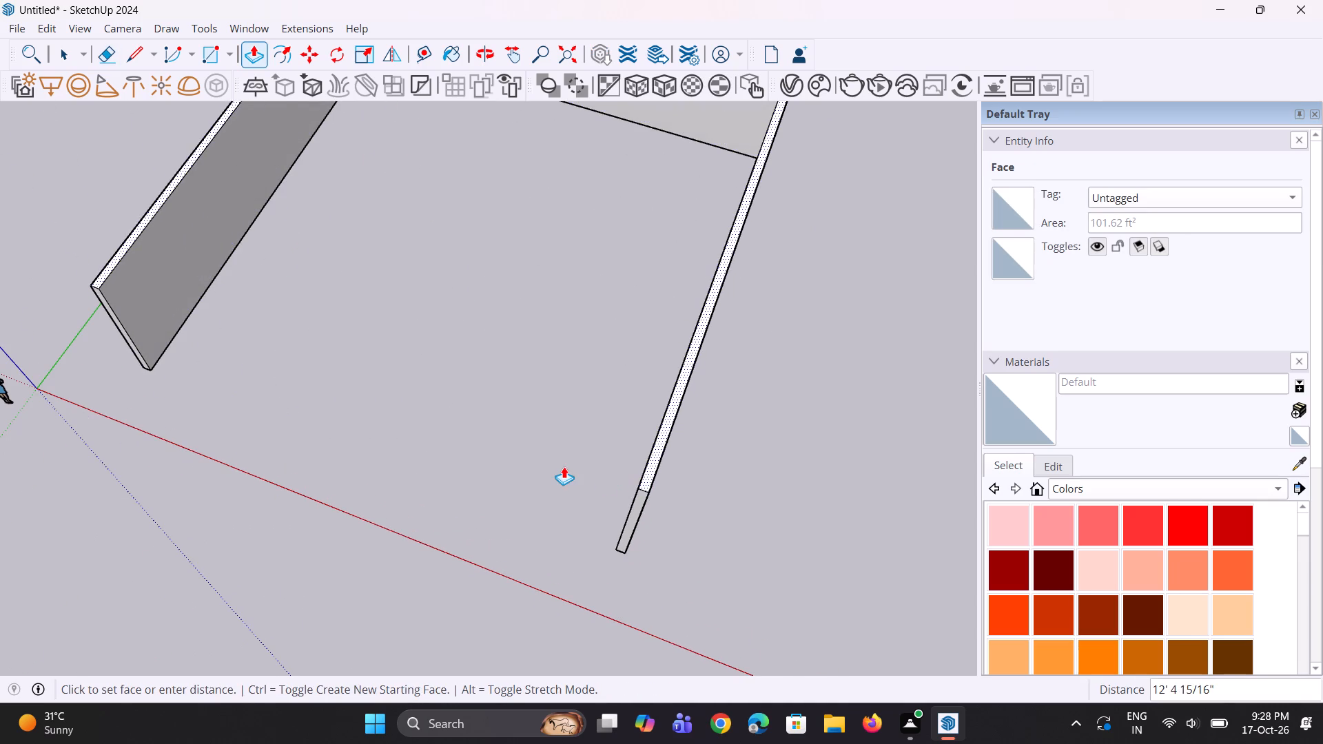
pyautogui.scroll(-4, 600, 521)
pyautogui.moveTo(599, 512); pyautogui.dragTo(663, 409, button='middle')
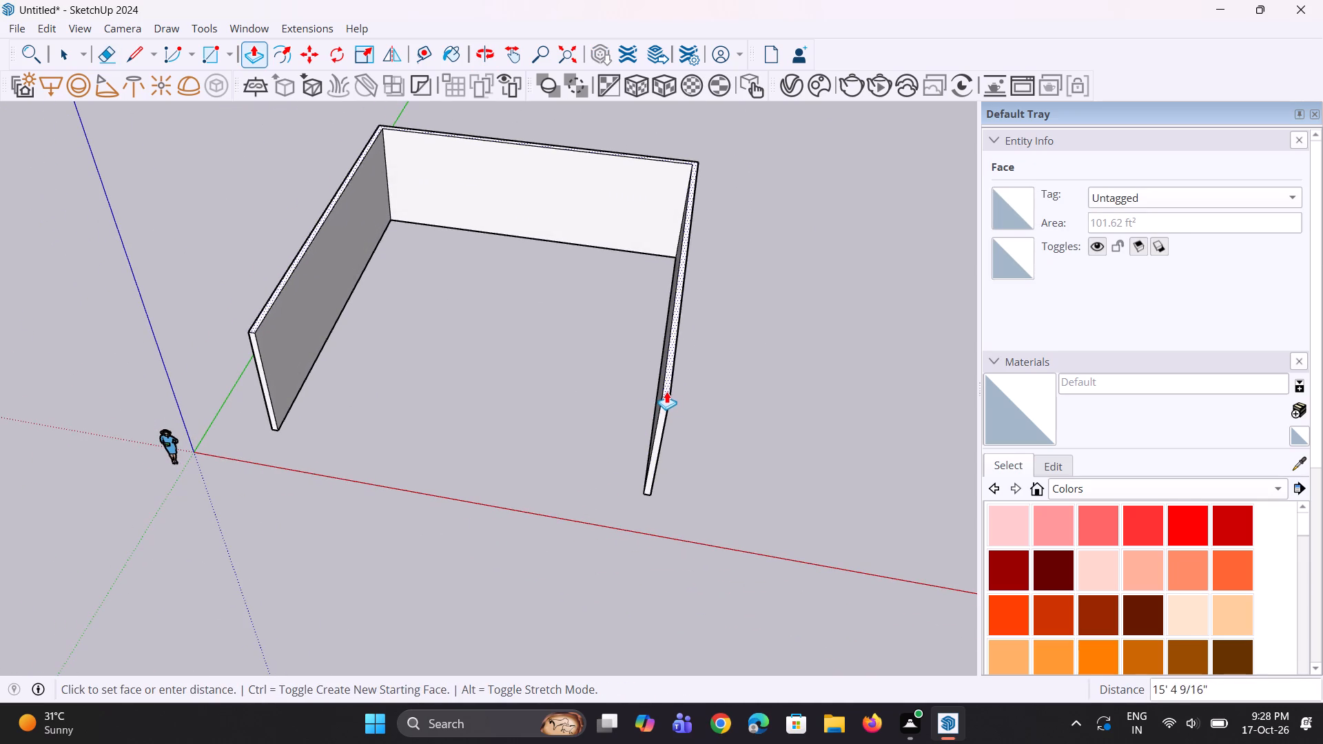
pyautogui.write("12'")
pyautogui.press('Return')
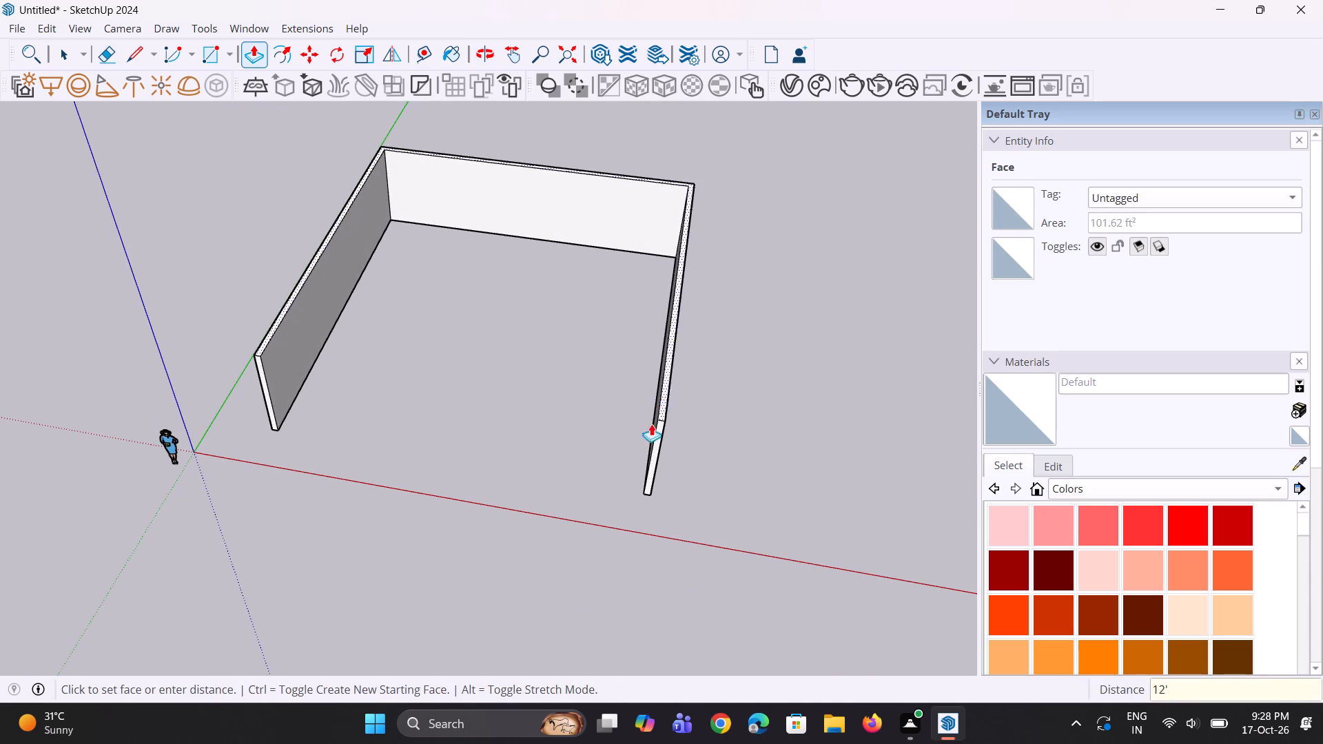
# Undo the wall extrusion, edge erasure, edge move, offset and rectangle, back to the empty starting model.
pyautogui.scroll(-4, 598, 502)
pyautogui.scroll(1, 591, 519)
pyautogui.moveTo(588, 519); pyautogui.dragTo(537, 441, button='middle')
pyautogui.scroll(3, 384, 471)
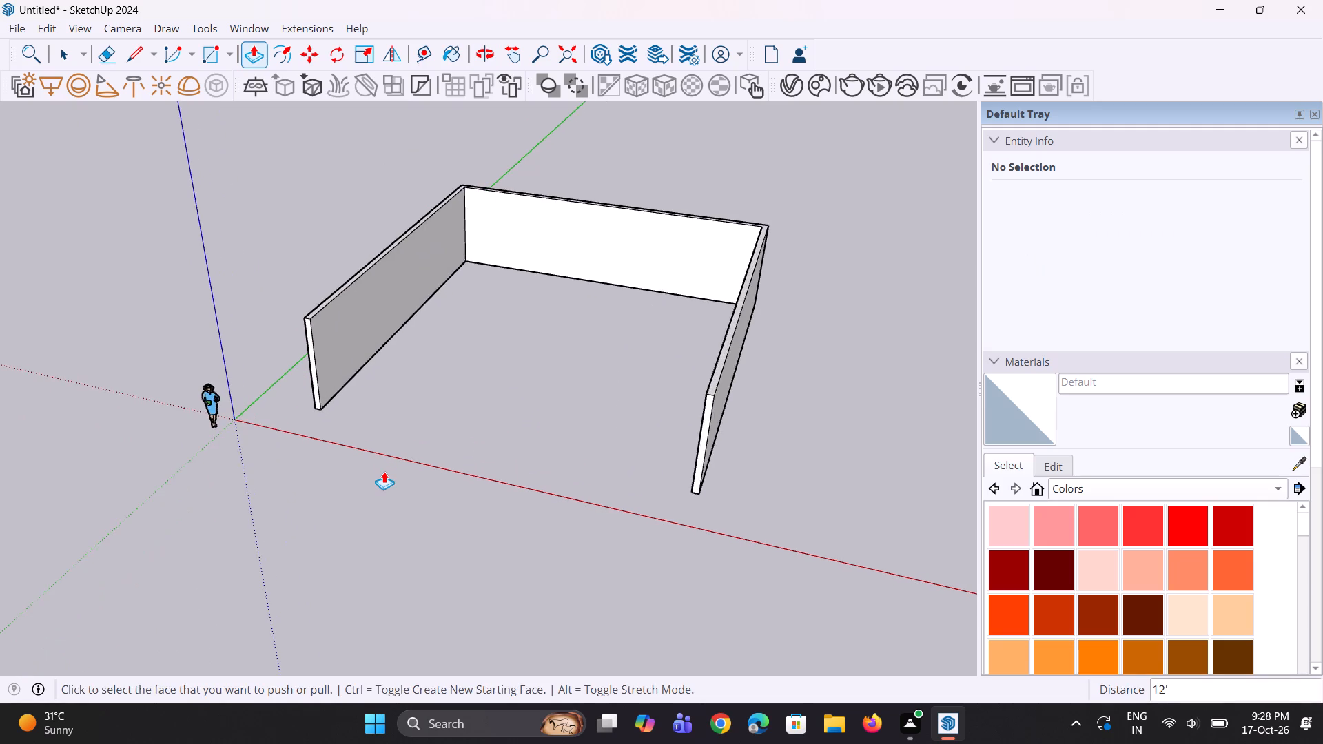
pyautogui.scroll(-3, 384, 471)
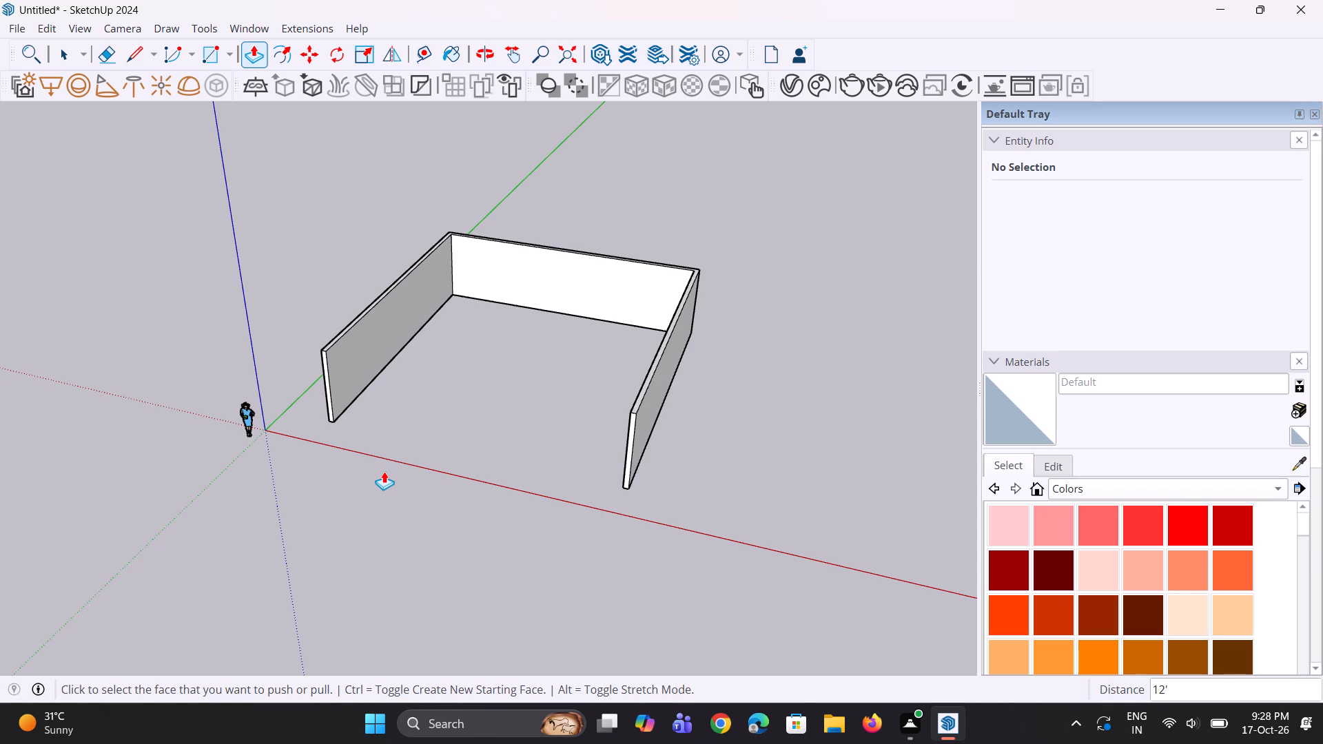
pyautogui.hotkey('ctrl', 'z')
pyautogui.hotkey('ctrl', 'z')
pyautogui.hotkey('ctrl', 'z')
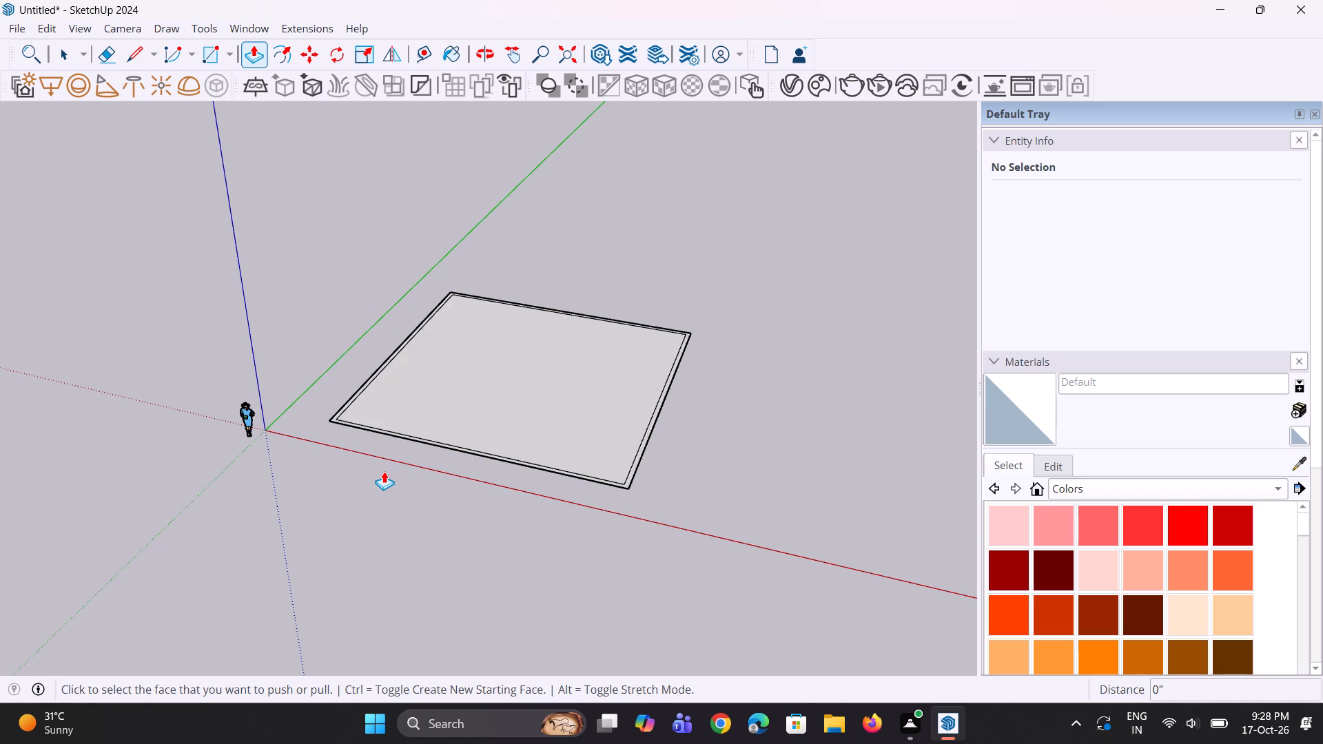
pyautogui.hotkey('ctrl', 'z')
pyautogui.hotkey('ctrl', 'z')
# Draw a 37' by 38' rectangle on the ground between the red and green axes.
pyautogui.keyDown('ctrl'); pyautogui.scroll(-1, 384, 471); pyautogui.keyUp('ctrl')
pyautogui.moveTo(392, 476); pyautogui.dragTo(427, 534, button='middle')
pyautogui.press('r')
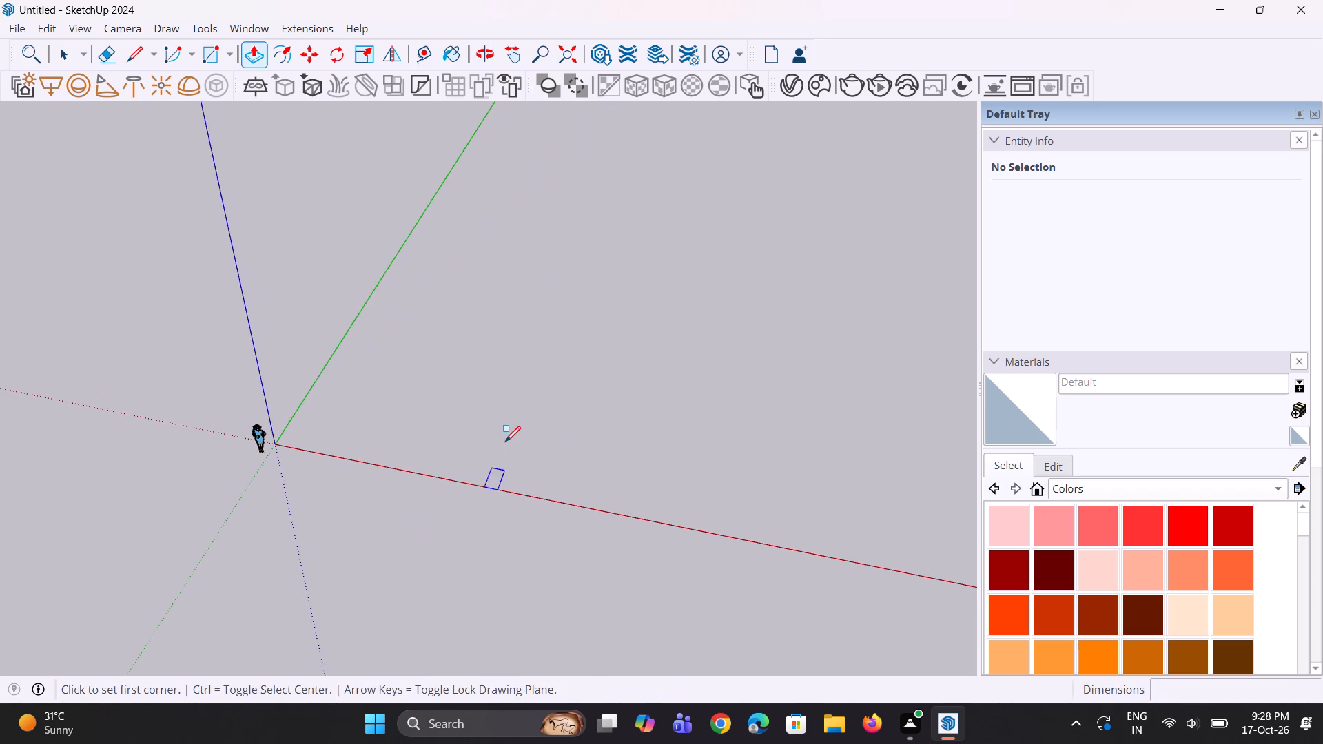
pyautogui.scroll(6, 511, 418)
pyautogui.click(442, 457)
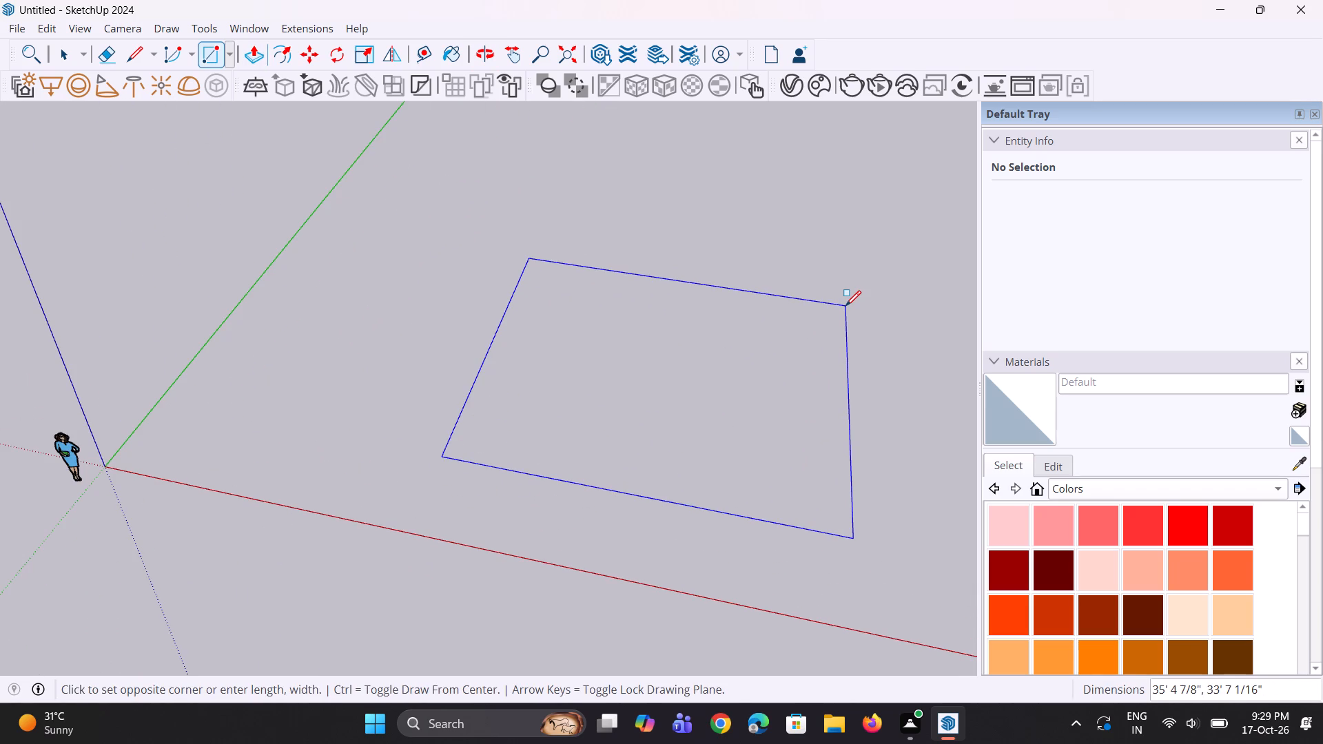
pyautogui.scroll(-1, 845, 306)
pyautogui.scroll(1, 845, 306)
pyautogui.scroll(-4, 845, 306)
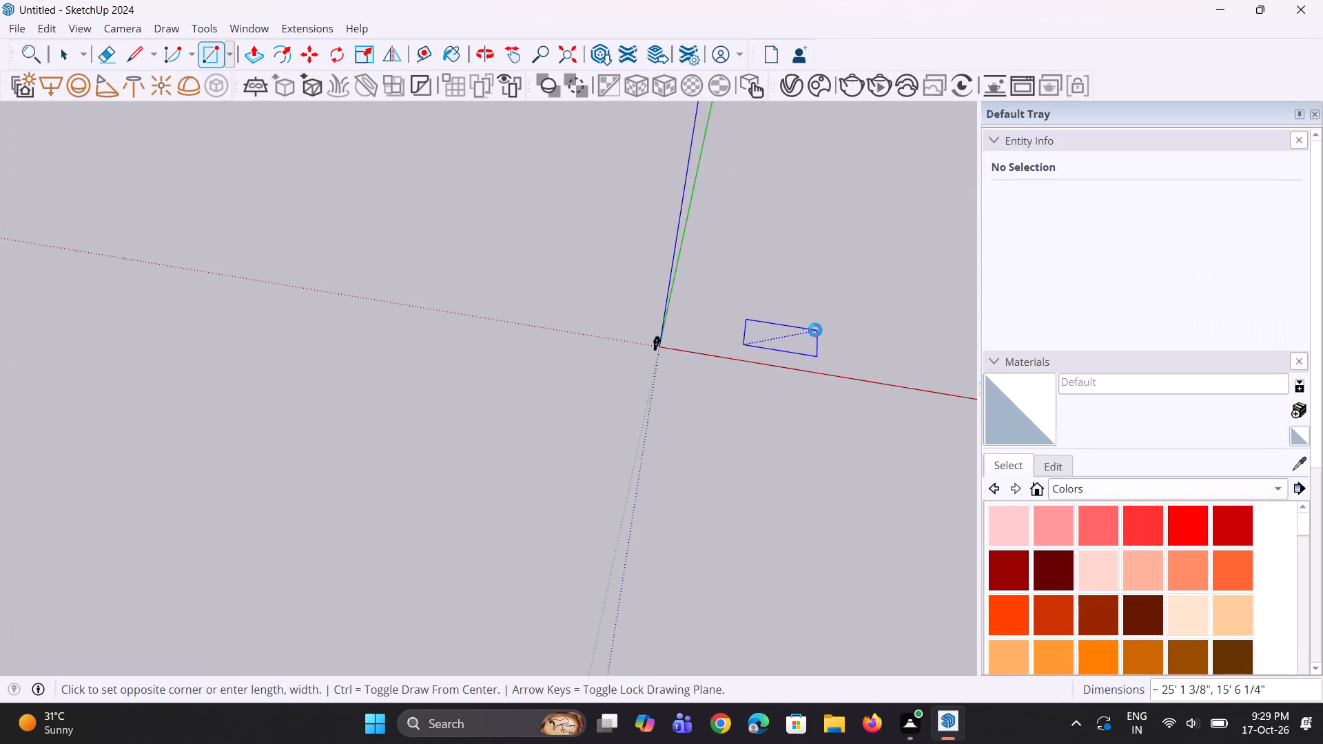
pyautogui.scroll(-4, 478, 462)
pyautogui.scroll(1, 669, 375)
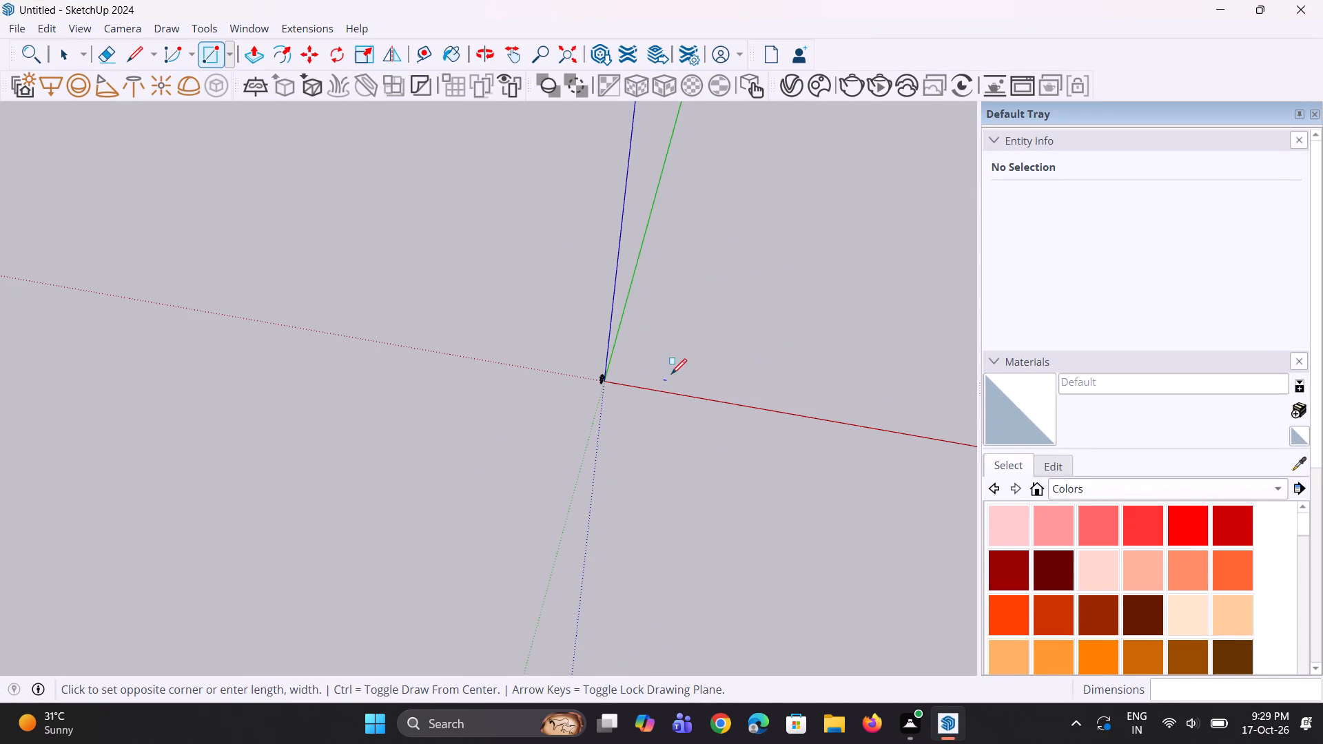
pyautogui.scroll(2, 671, 374)
pyautogui.scroll(15, 746, 369)
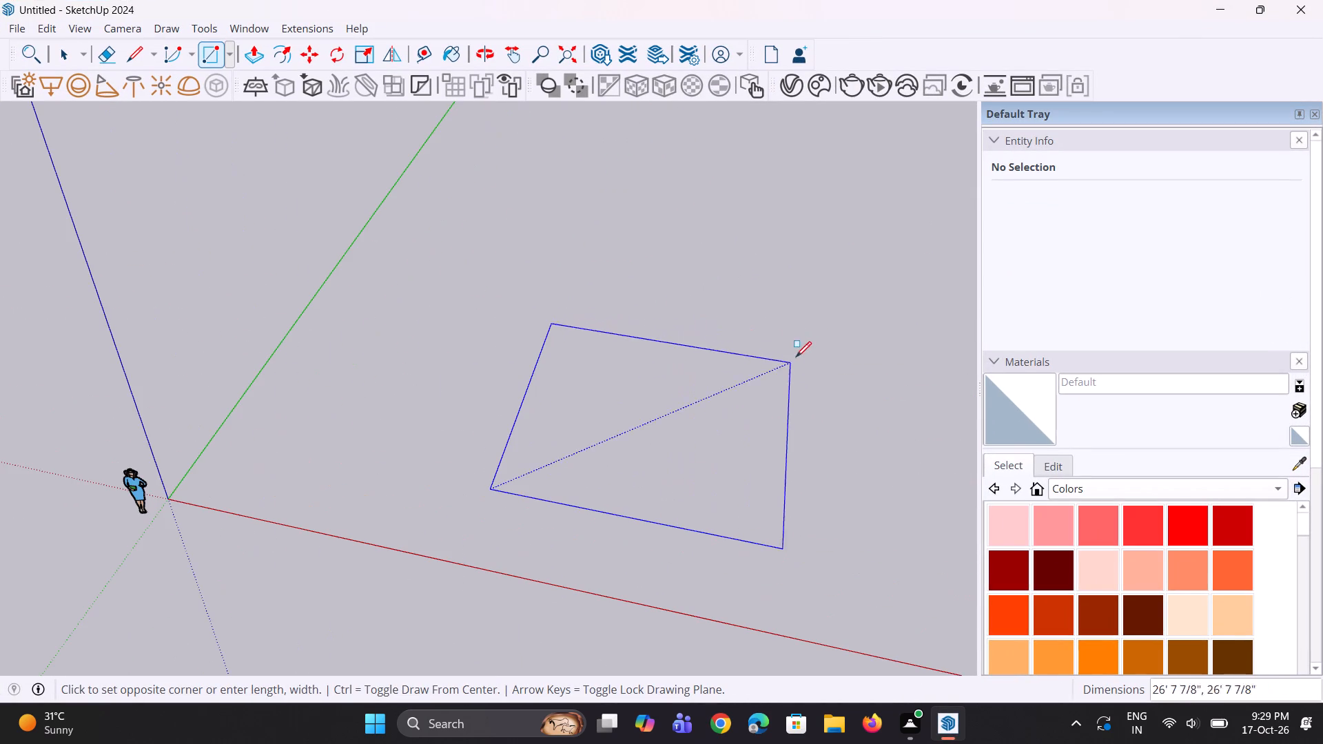
pyautogui.write("37'")
pyautogui.write(",38'")
pyautogui.press('Return')
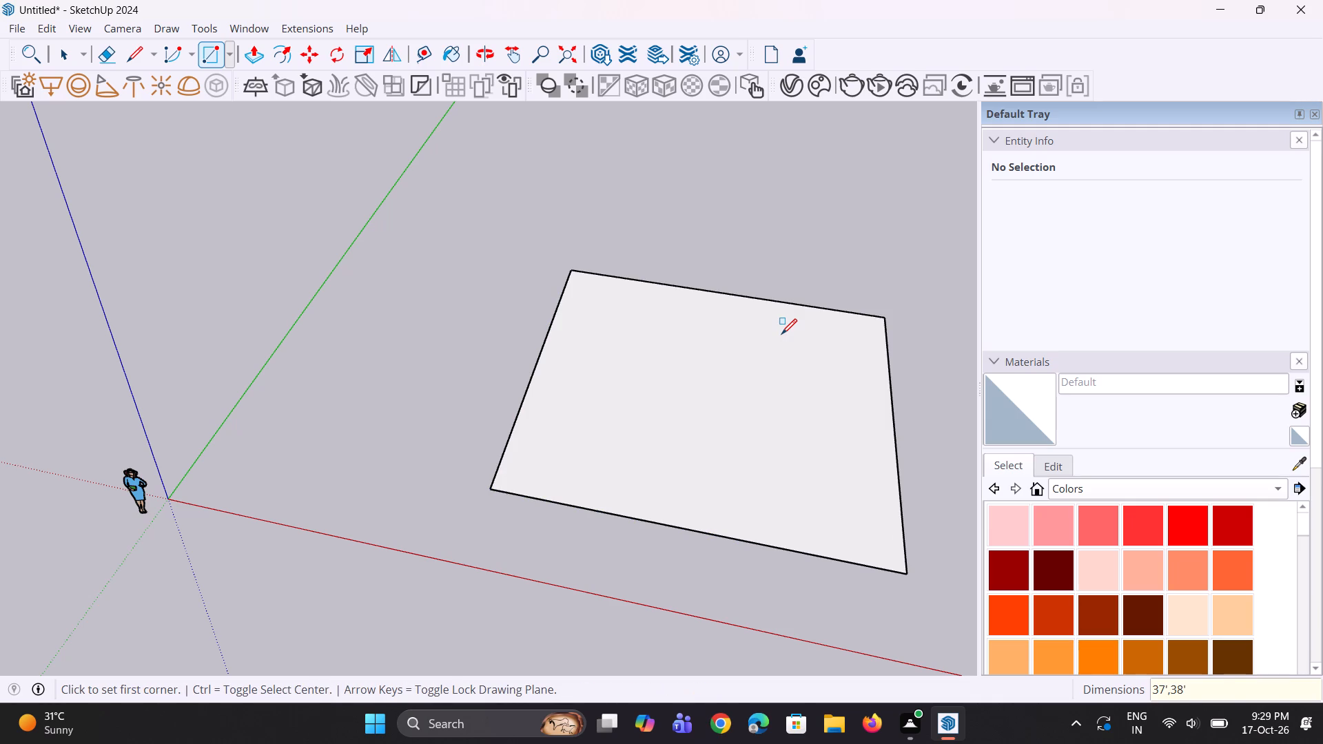
# Push/Pull the rectangle up into a solid block 12' high.
pyautogui.scroll(-3, 740, 343)
pyautogui.scroll(-4, 403, 400)
pyautogui.moveTo(604, 501); pyautogui.dragTo(433, 564, button='middle')
pyautogui.scroll(2, 538, 595)
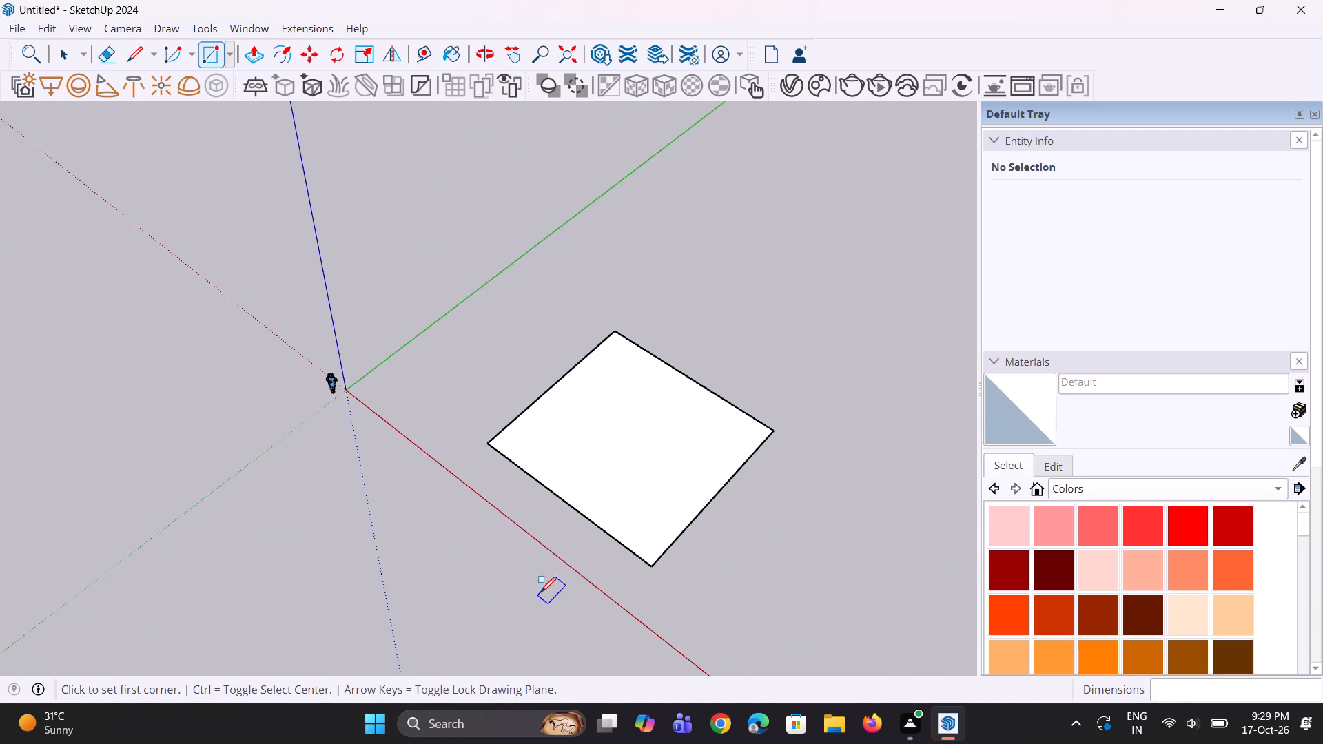
pyautogui.scroll(2, 540, 592)
pyautogui.press('p')
pyautogui.click(649, 486)
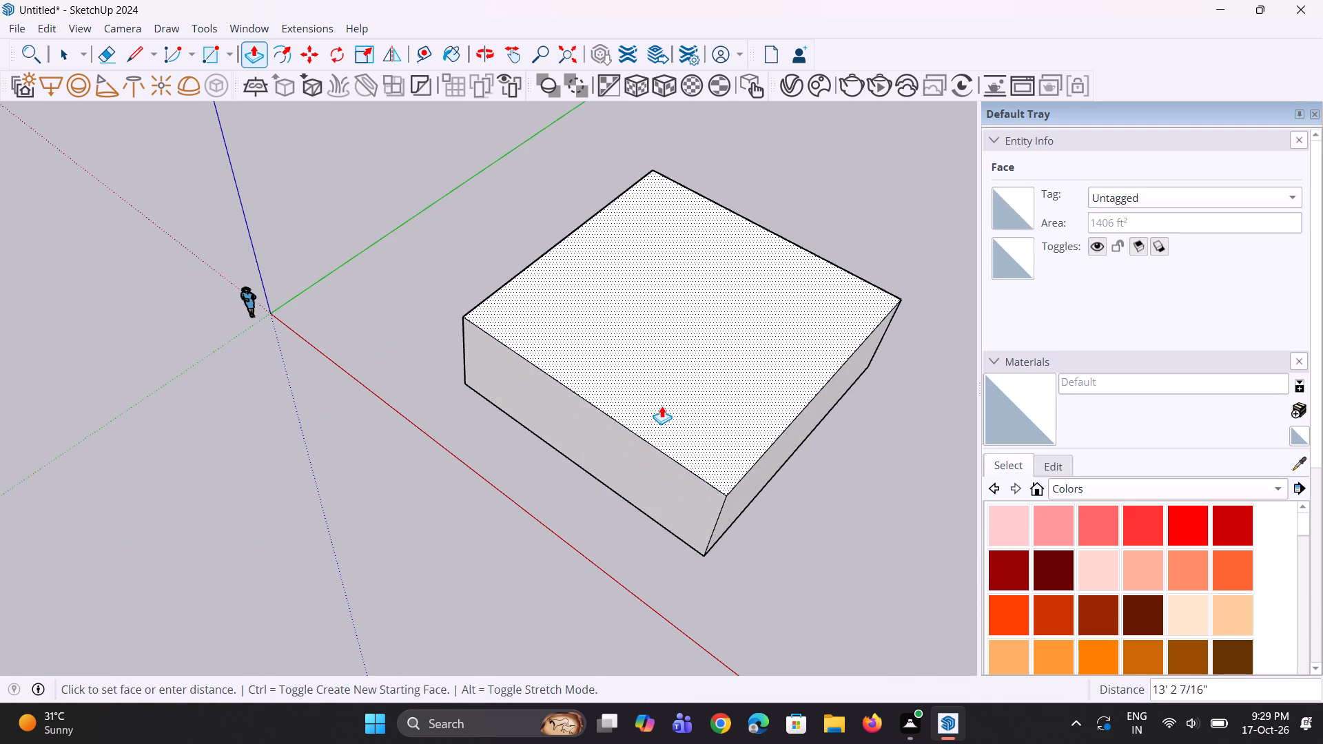
pyautogui.write("12'")
pyautogui.press('Return')
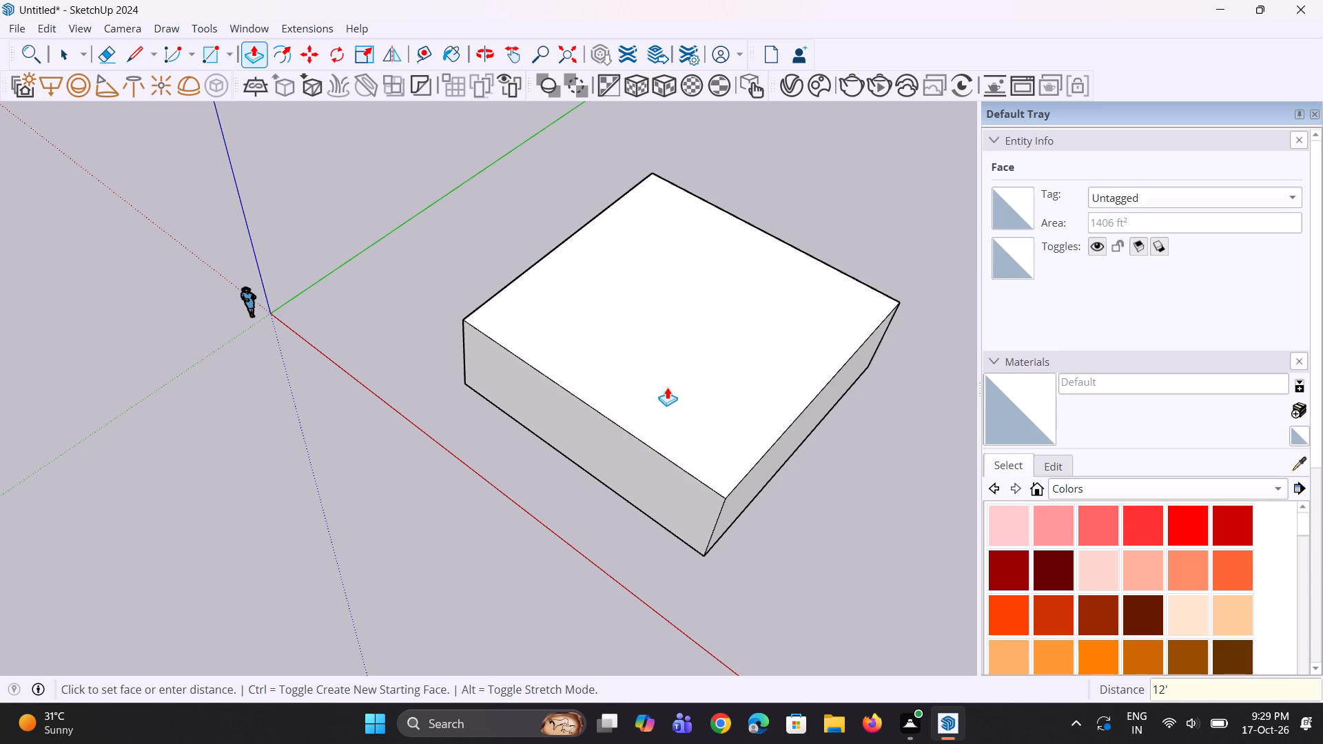
# Push/Pull the block's top face up 9" as a new starting face, forming a separate roof slab band.
pyautogui.scroll(-3, 568, 552)
pyautogui.scroll(1, 635, 537)
pyautogui.moveTo(638, 534); pyautogui.dragTo(775, 330, button='middle')
pyautogui.scroll(5, 650, 392)
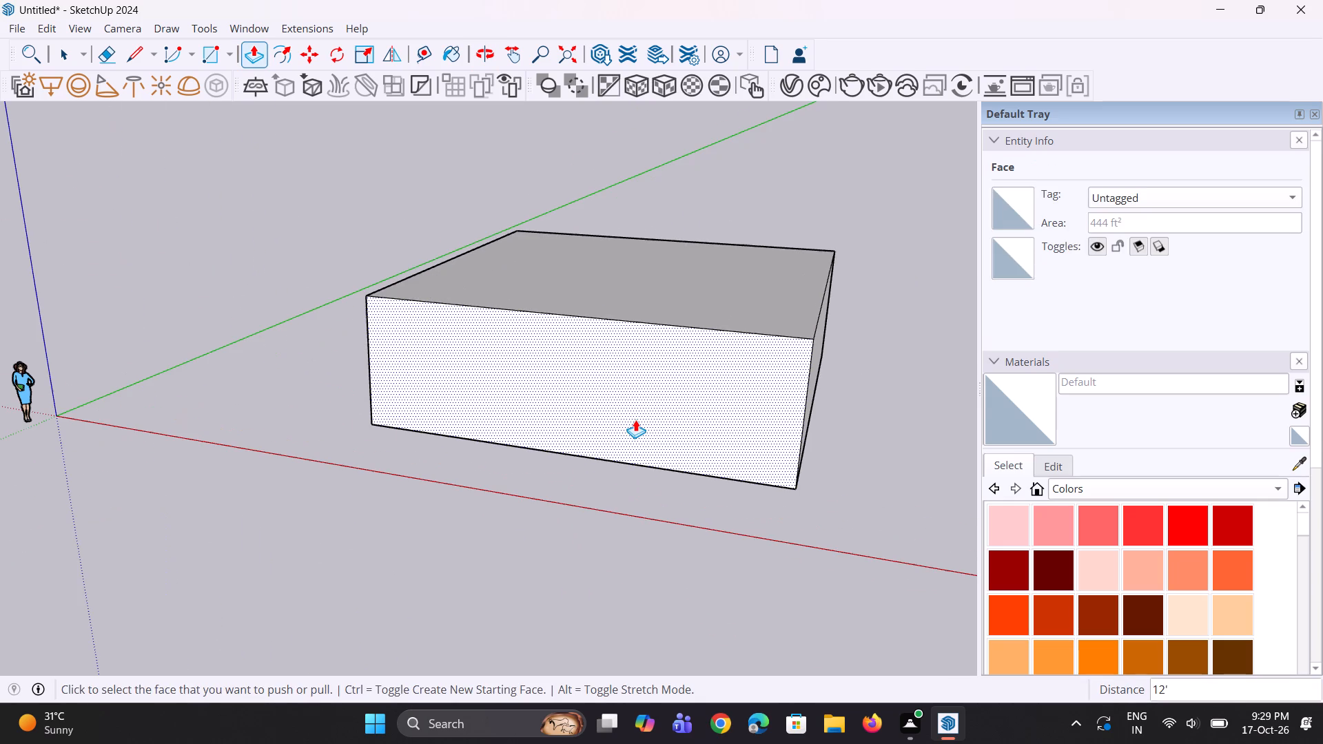
pyautogui.moveTo(469, 460); pyautogui.dragTo(491, 471, button='middle')
pyautogui.scroll(1, 491, 471)
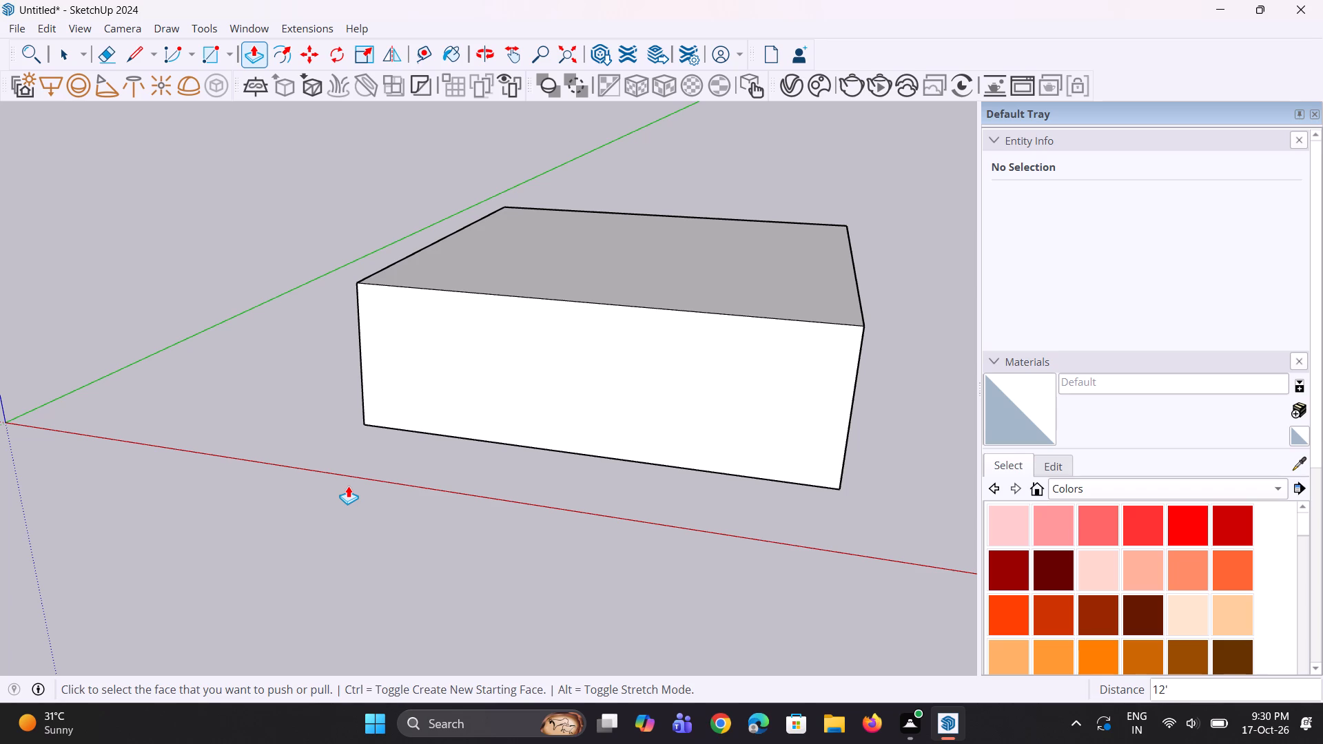
pyautogui.scroll(-5, 180, 682)
pyautogui.scroll(-3, 378, 448)
pyautogui.moveTo(529, 429); pyautogui.dragTo(522, 442, button='middle')
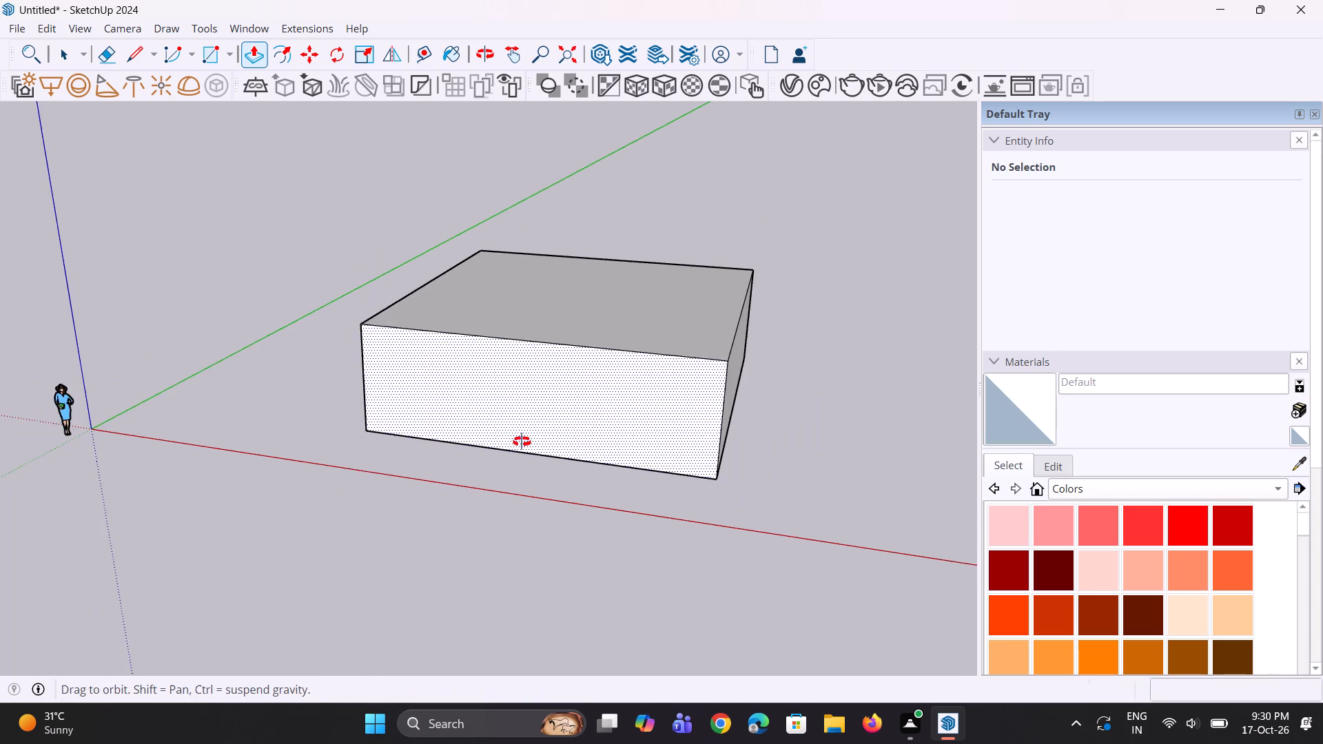
pyautogui.moveTo(522, 442); pyautogui.dragTo(475, 519, button='middle')
pyautogui.scroll(2, 560, 439)
pyautogui.click(619, 386)
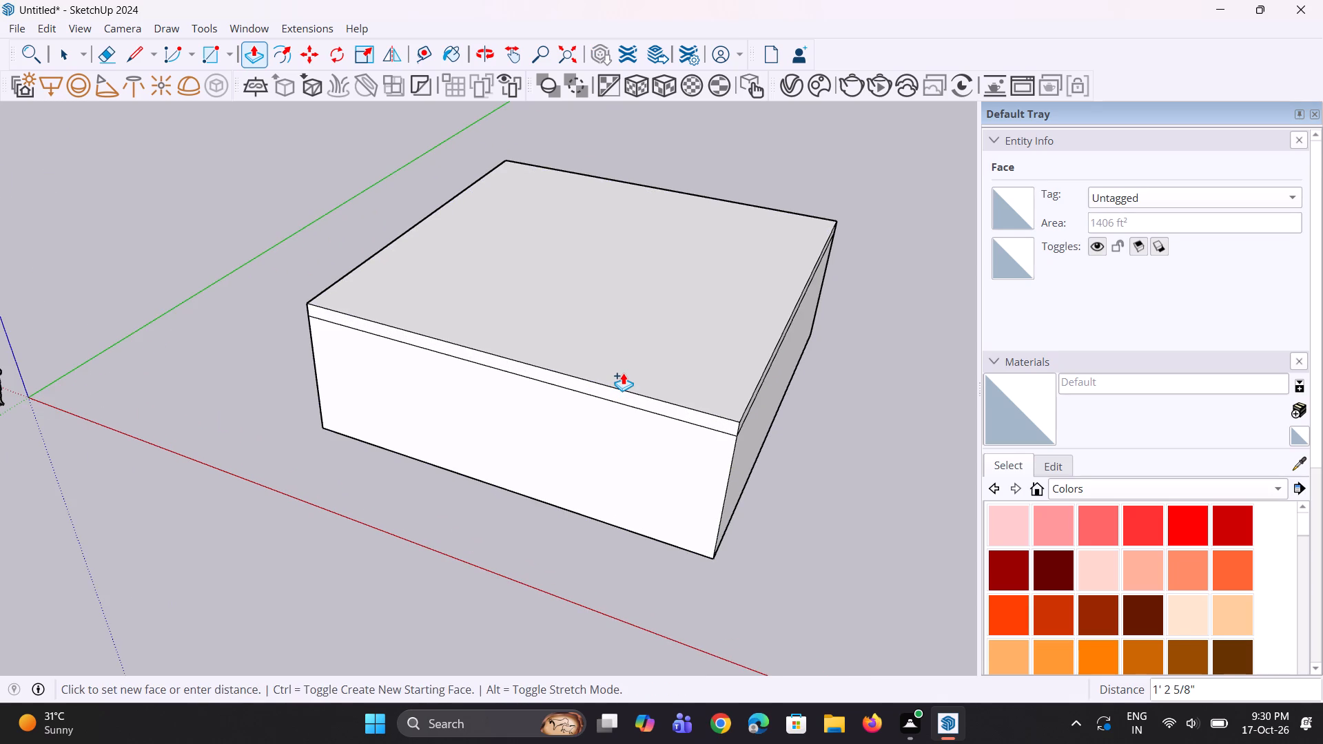
pyautogui.write('9"')
pyautogui.press('Return')
# Push/Pull the slab's top face up by about another 3 5/8".
pyautogui.moveTo(637, 433); pyautogui.dragTo(638, 380, button='middle')
pyautogui.scroll(4, 648, 349)
pyautogui.click(648, 349)
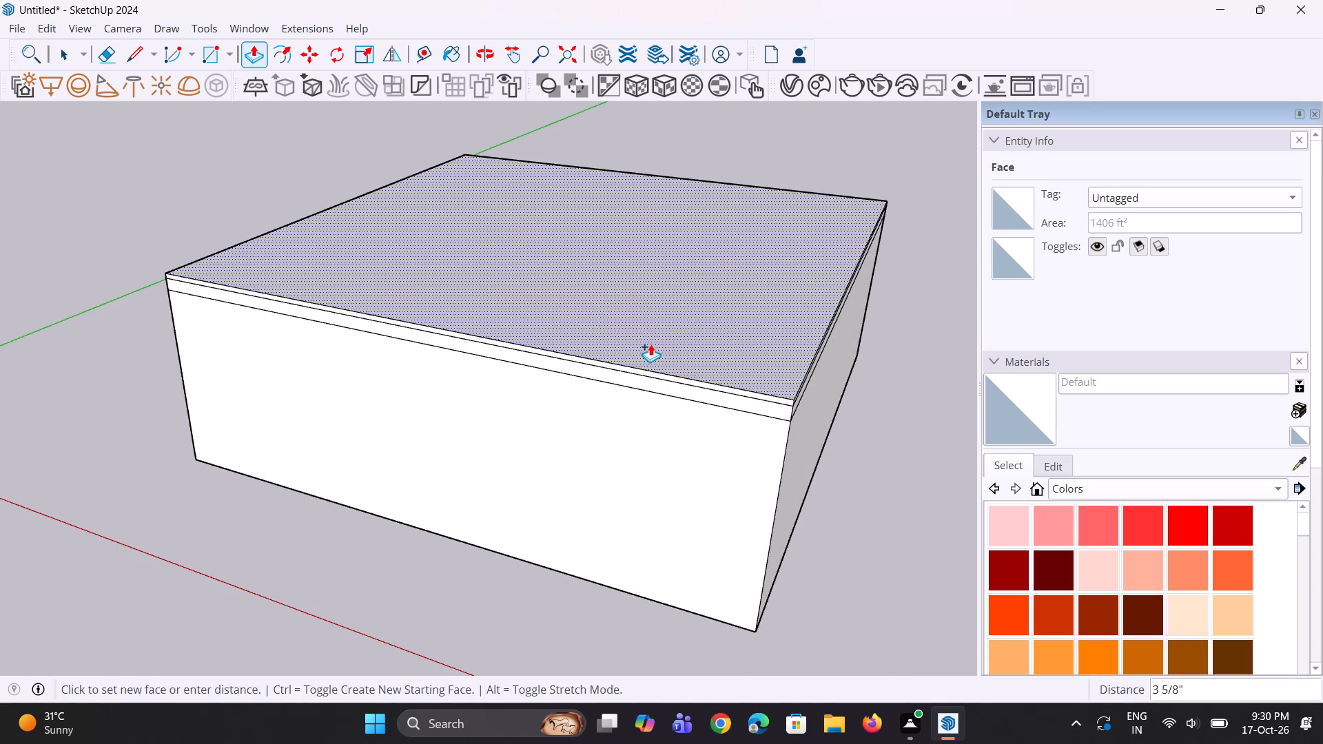
pyautogui.click(650, 344)
pyautogui.scroll(-6, 501, 426)
pyautogui.moveTo(495, 435); pyautogui.dragTo(527, 475, button='middle')
pyautogui.press('space')
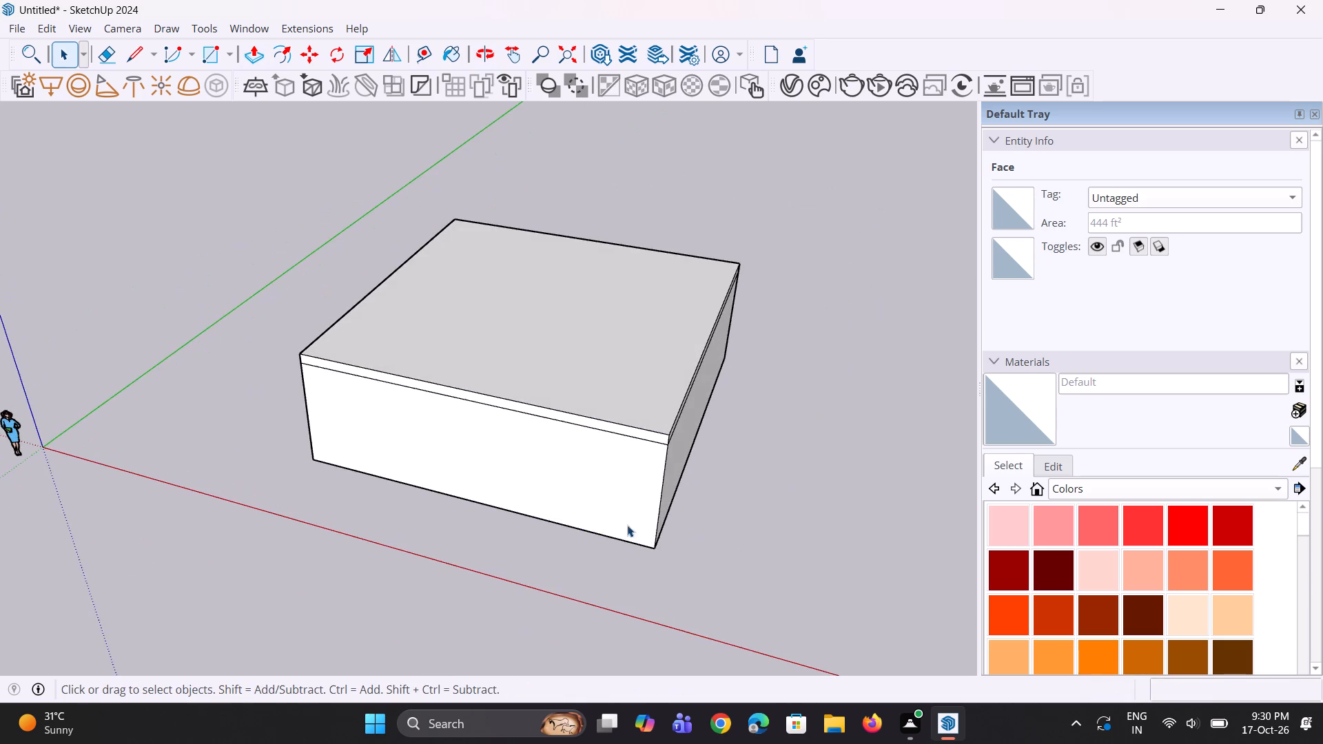
pyautogui.press('space')
# Select the whole block with its slab and copy it straight up onto its own top as a second storey, then deselect.
pyautogui.moveTo(715, 533); pyautogui.dragTo(737, 473, button='middle')
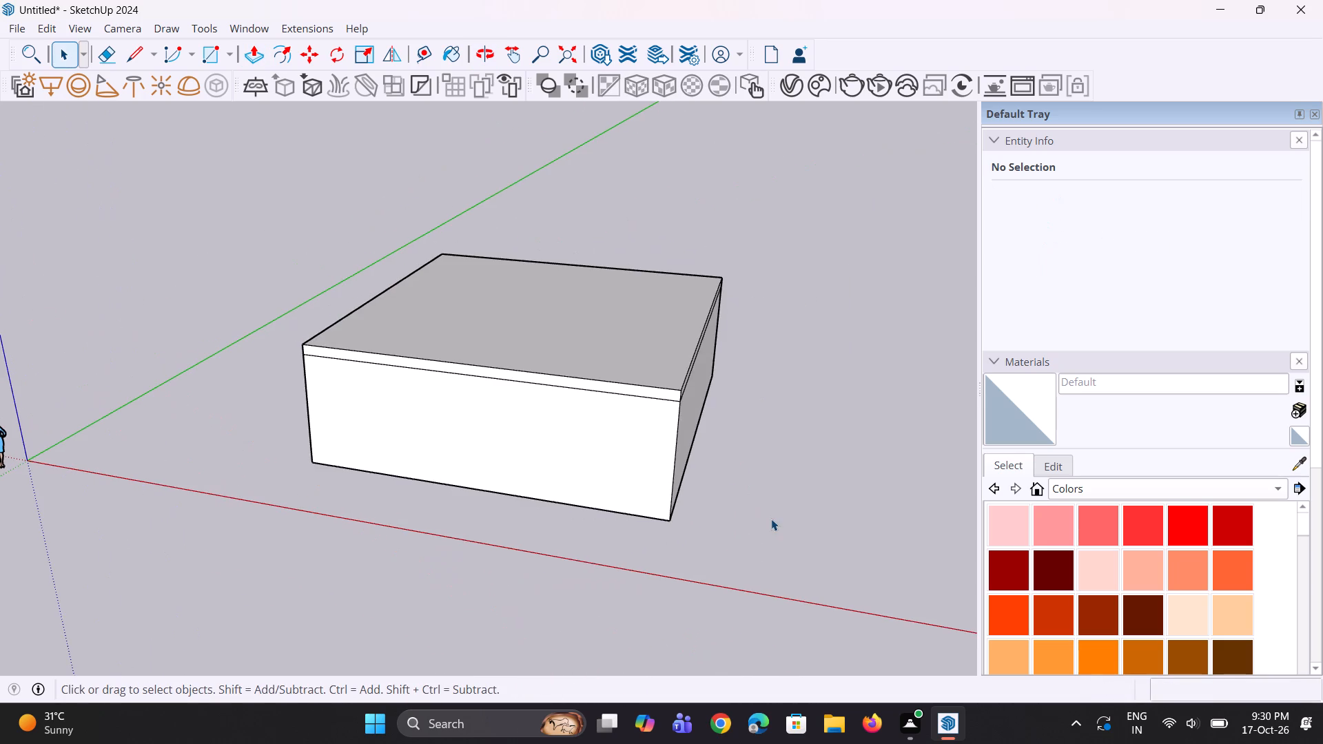
pyautogui.scroll(-4, 721, 530)
pyautogui.moveTo(721, 530); pyautogui.dragTo(721, 517, button='middle')
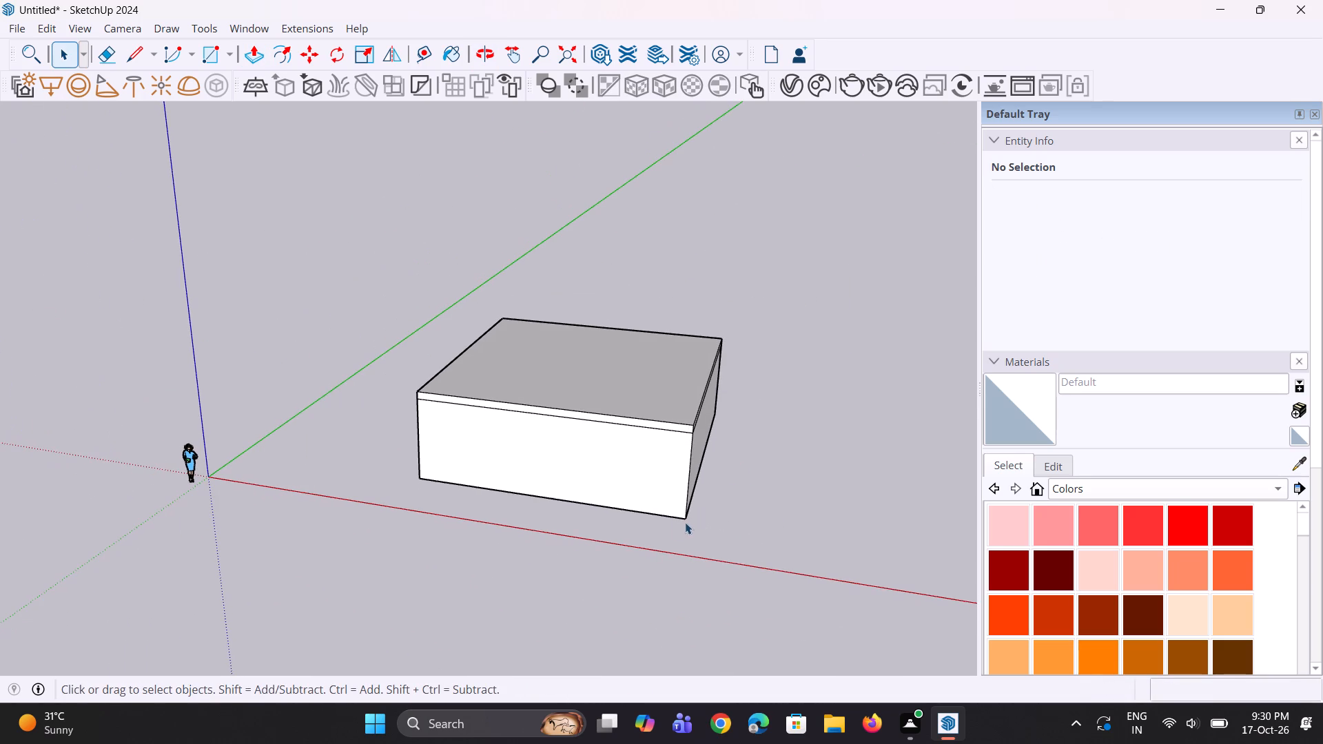
pyautogui.scroll(-2, 638, 525)
pyautogui.scroll(-1, 597, 486)
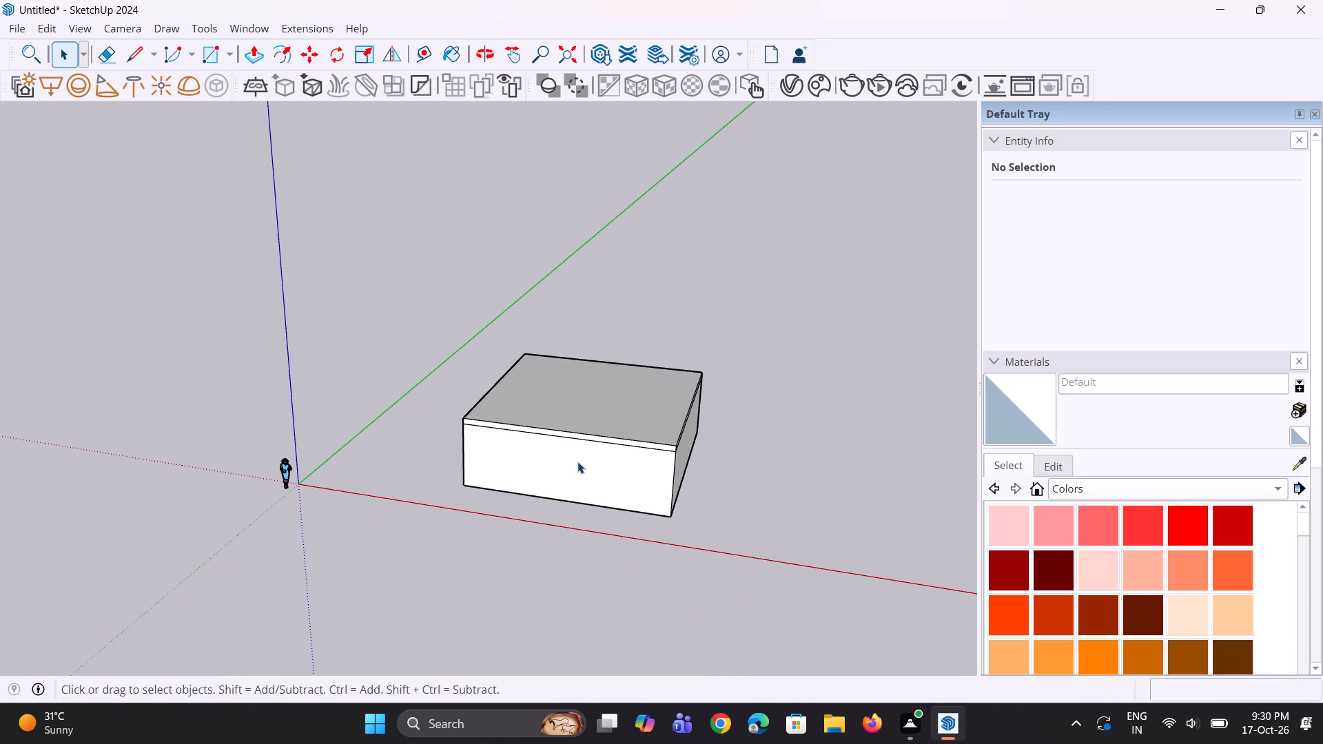
pyautogui.moveTo(577, 461); pyautogui.dragTo(630, 489, button='middle')
pyautogui.scroll(-3, 630, 489)
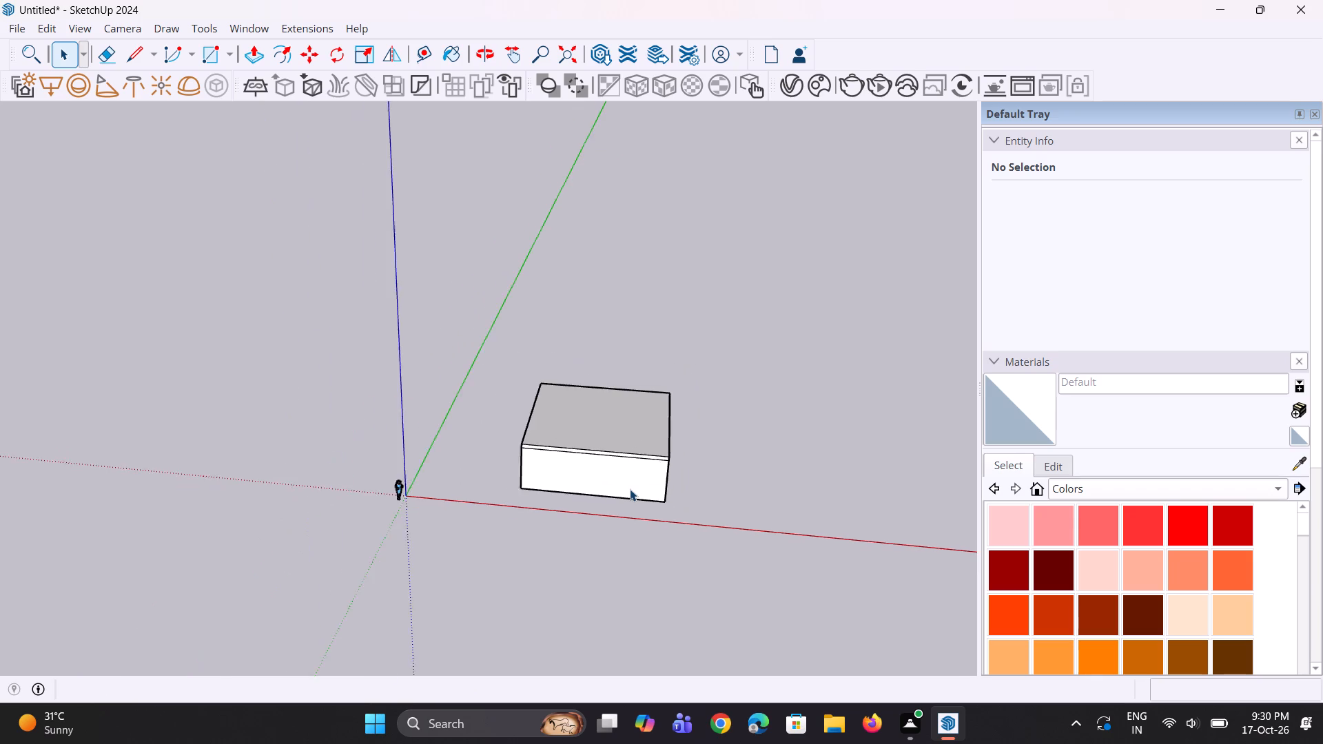
pyautogui.scroll(-6, 630, 489)
pyautogui.moveTo(619, 488); pyautogui.dragTo(606, 523, button='middle')
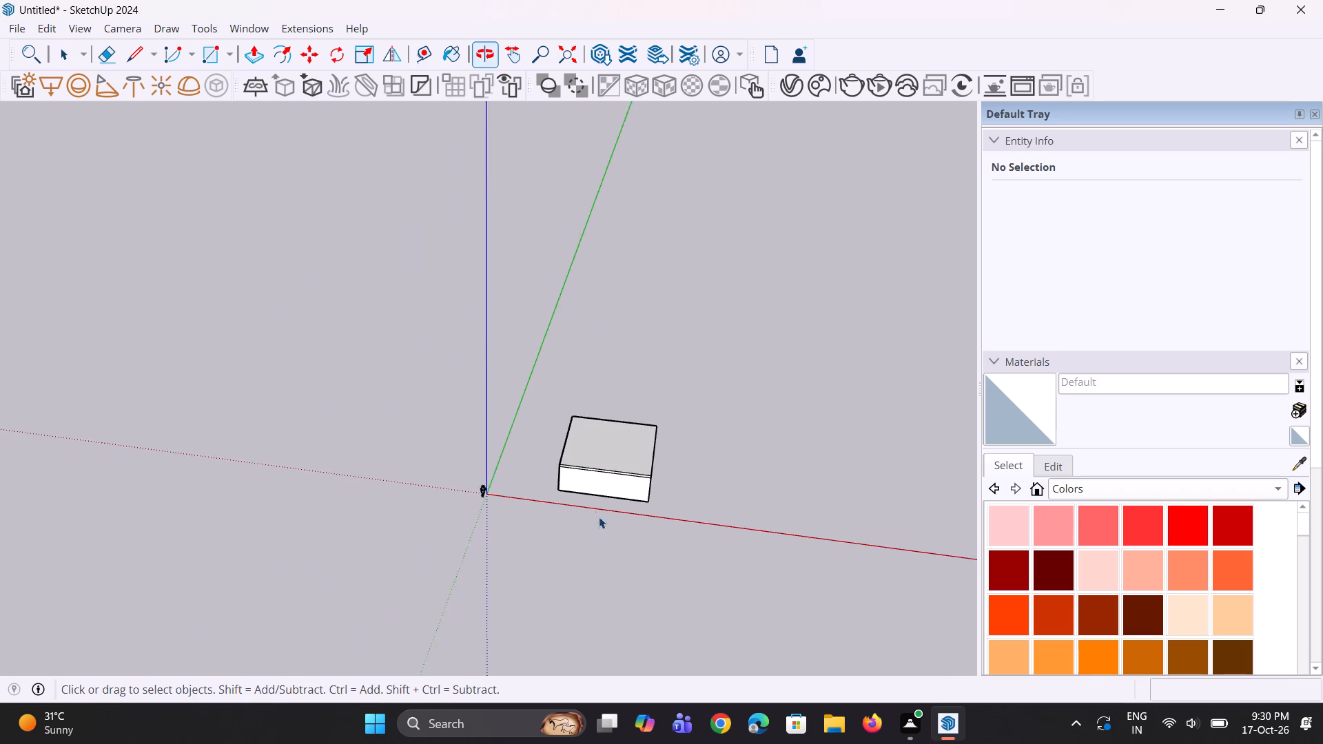
pyautogui.scroll(-1, 586, 501)
pyautogui.scroll(9, 577, 490)
pyautogui.moveTo(499, 302); pyautogui.dragTo(810, 570)
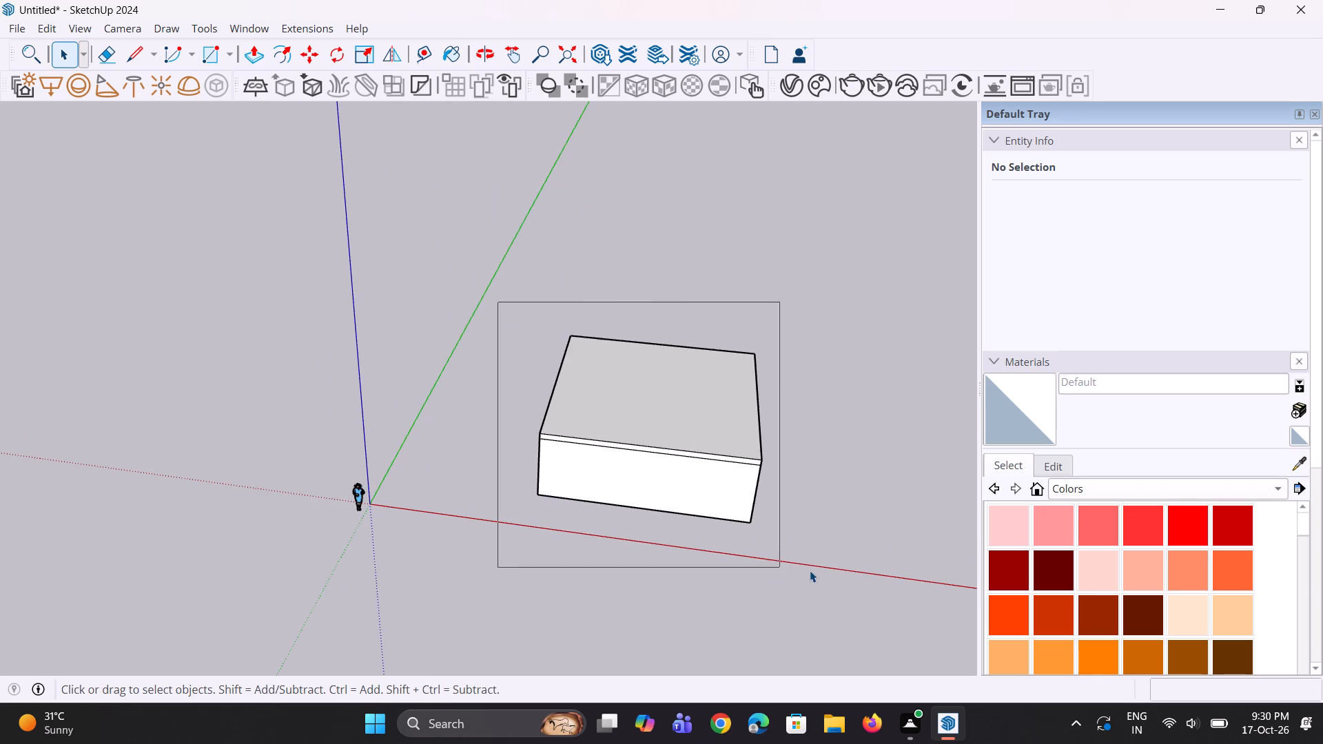
pyautogui.moveTo(810, 570); pyautogui.dragTo(814, 570)
pyautogui.moveTo(791, 542); pyautogui.dragTo(761, 508, button='middle')
pyautogui.press('m')
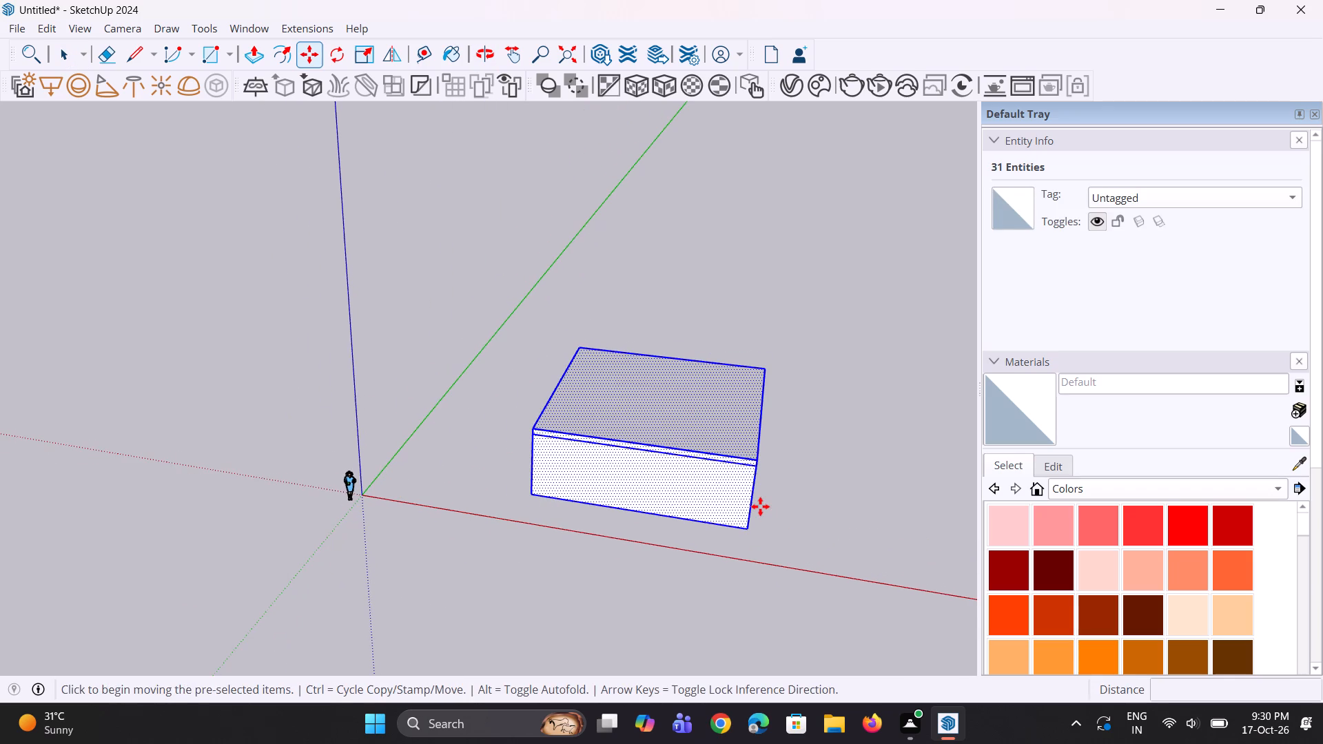
pyautogui.keyDown('ctrl'); pyautogui.scroll(6, 760, 506); pyautogui.keyUp('ctrl')
pyautogui.click(743, 544)
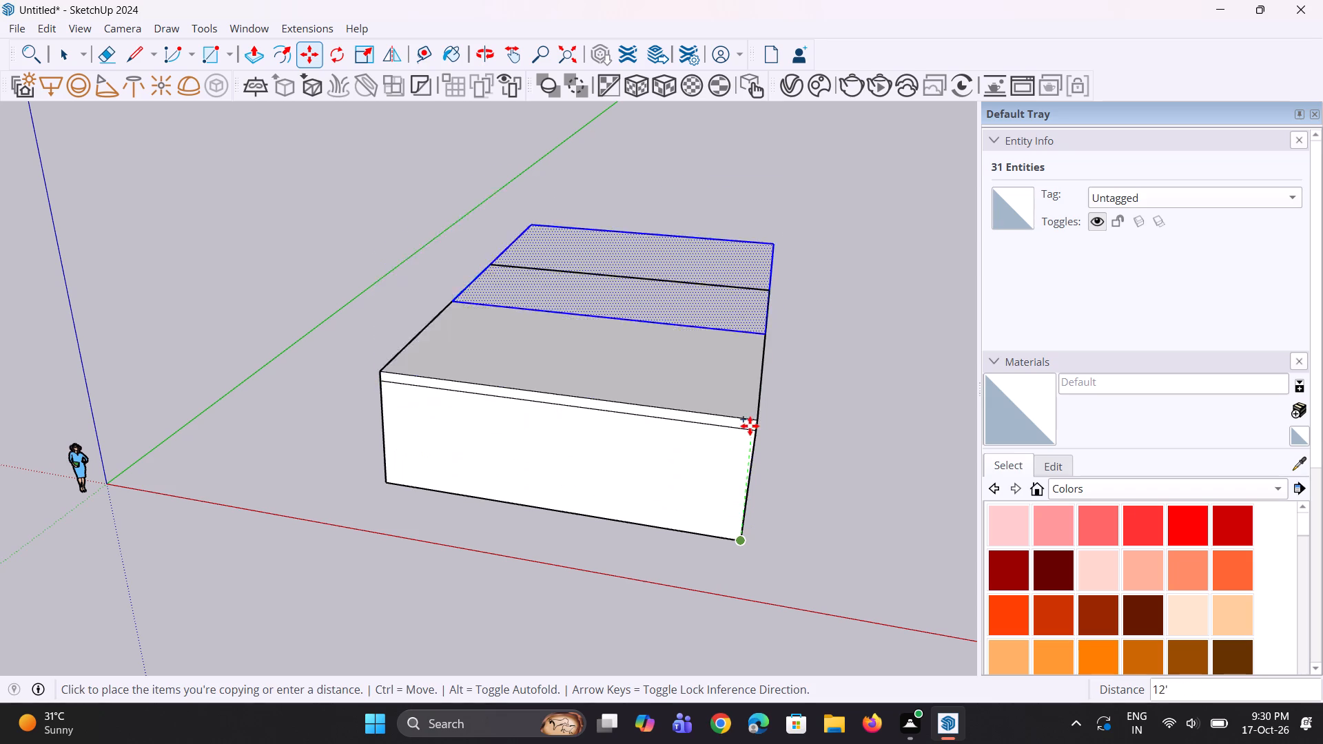
pyautogui.click(752, 417)
pyautogui.moveTo(716, 502); pyautogui.dragTo(688, 451, button='middle')
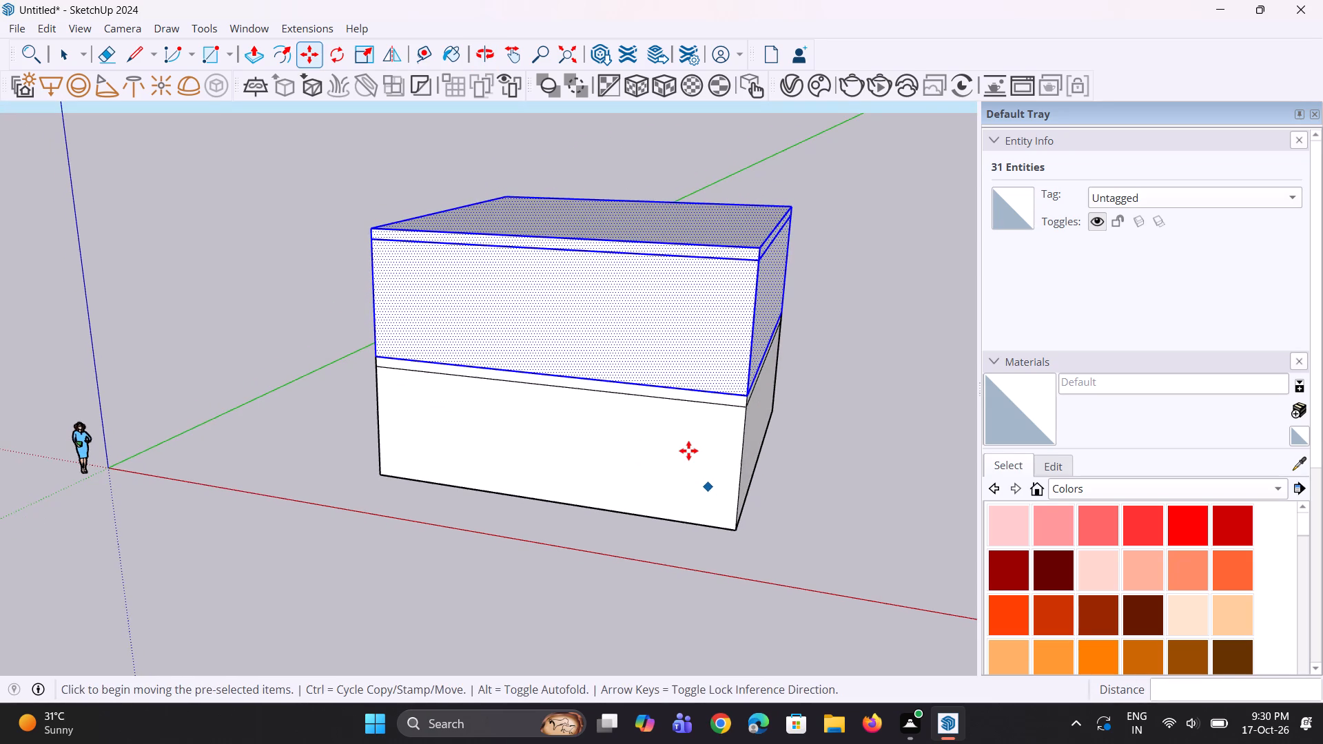
pyautogui.scroll(-7, 688, 451)
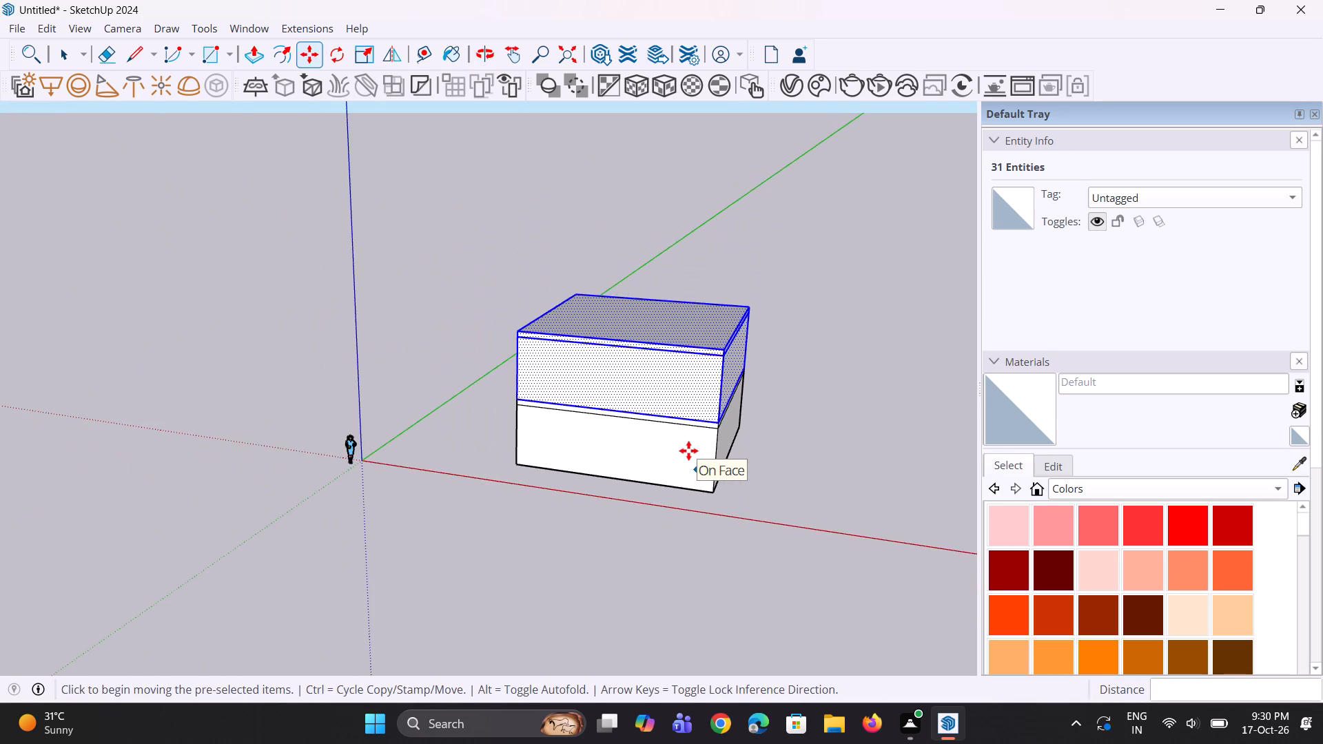
pyautogui.moveTo(687, 437); pyautogui.dragTo(683, 406, button='middle')
pyautogui.scroll(7, 653, 408)
pyautogui.press('space')
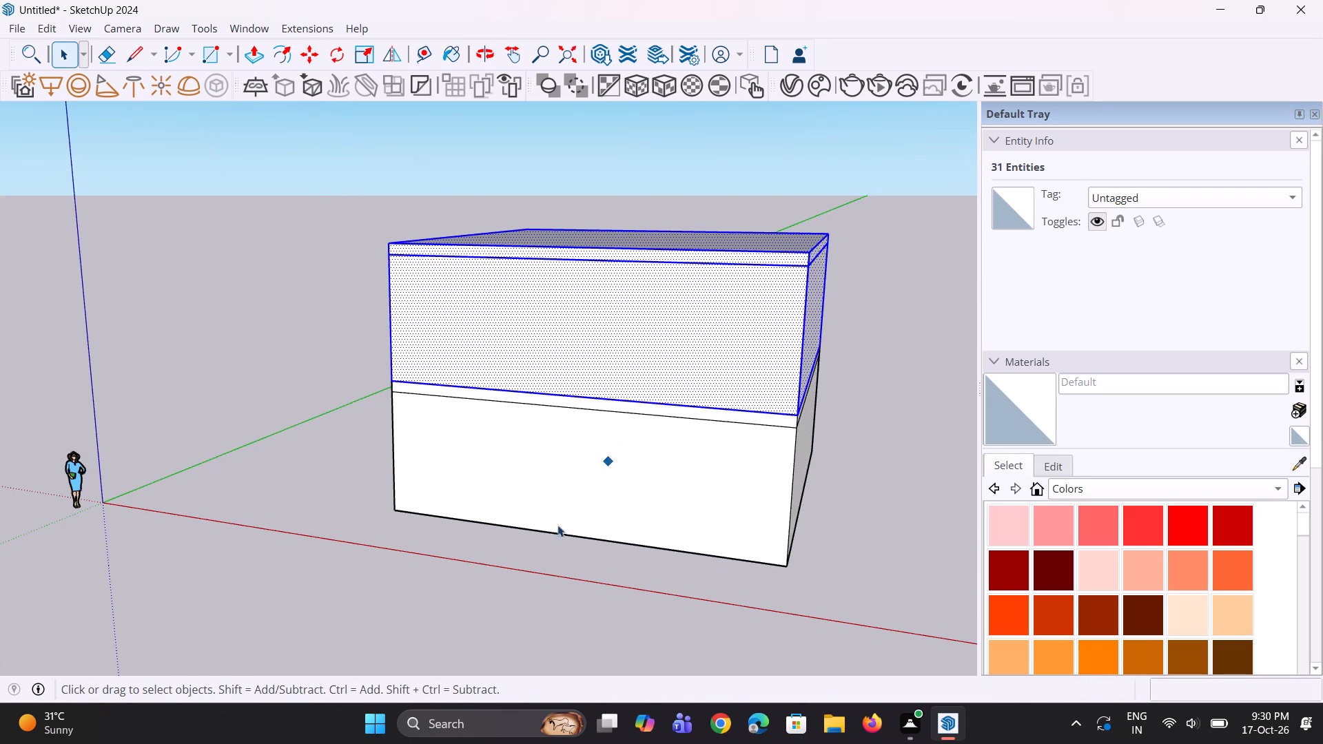
pyautogui.press('space')
pyautogui.click(545, 552)
# Push/Pull the slab band between the storeys outward about 1' on the side facing the red axis, forming a ledge.
pyautogui.scroll(-3, 367, 508)
pyautogui.moveTo(381, 486); pyautogui.dragTo(415, 473, button='middle')
pyautogui.scroll(3, 401, 402)
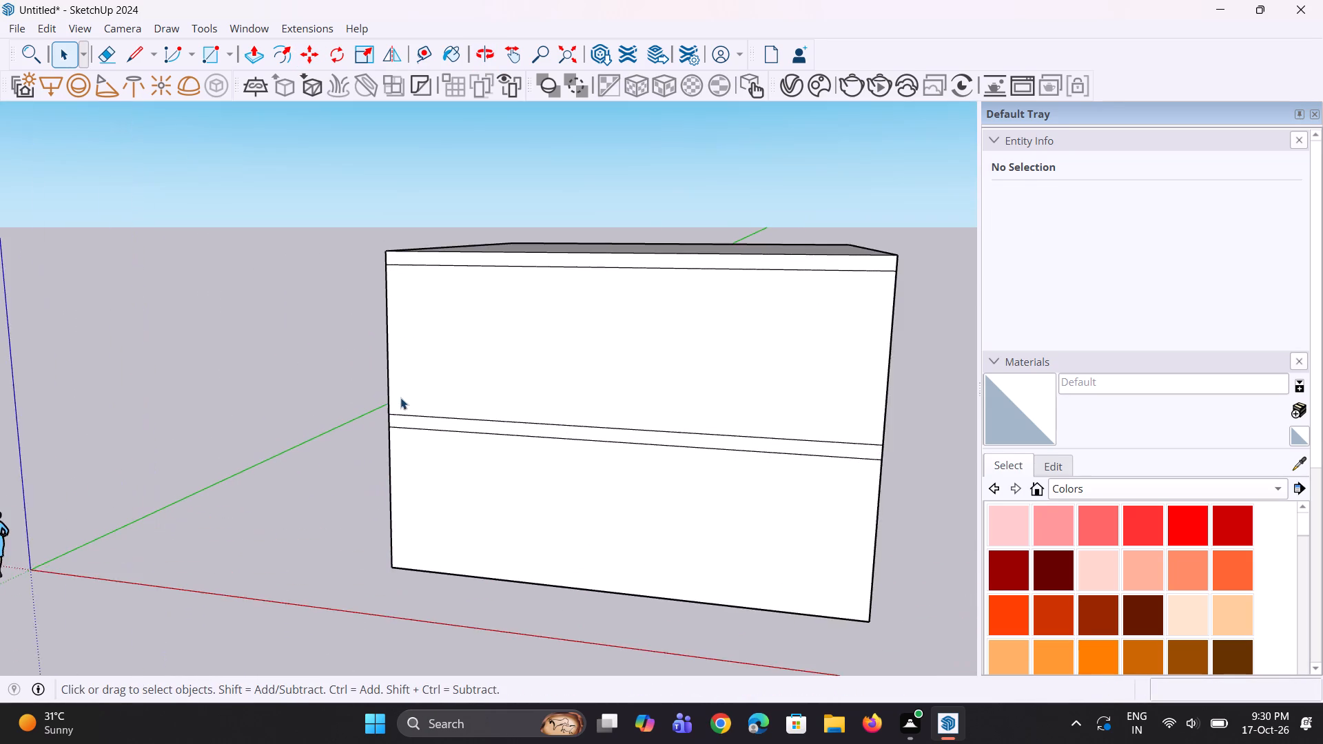
pyautogui.scroll(3, 400, 397)
pyautogui.press('p')
pyautogui.moveTo(537, 451); pyautogui.dragTo(424, 473, button='middle')
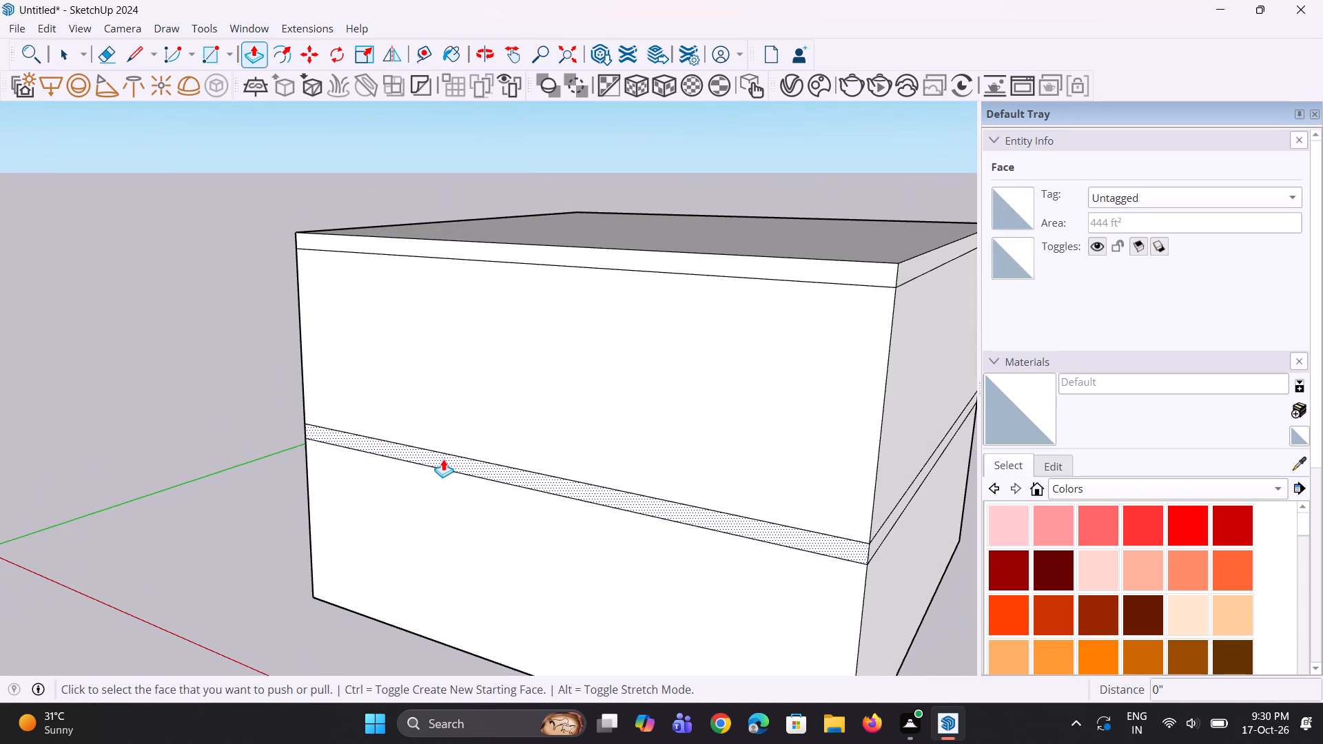
pyautogui.click(451, 456)
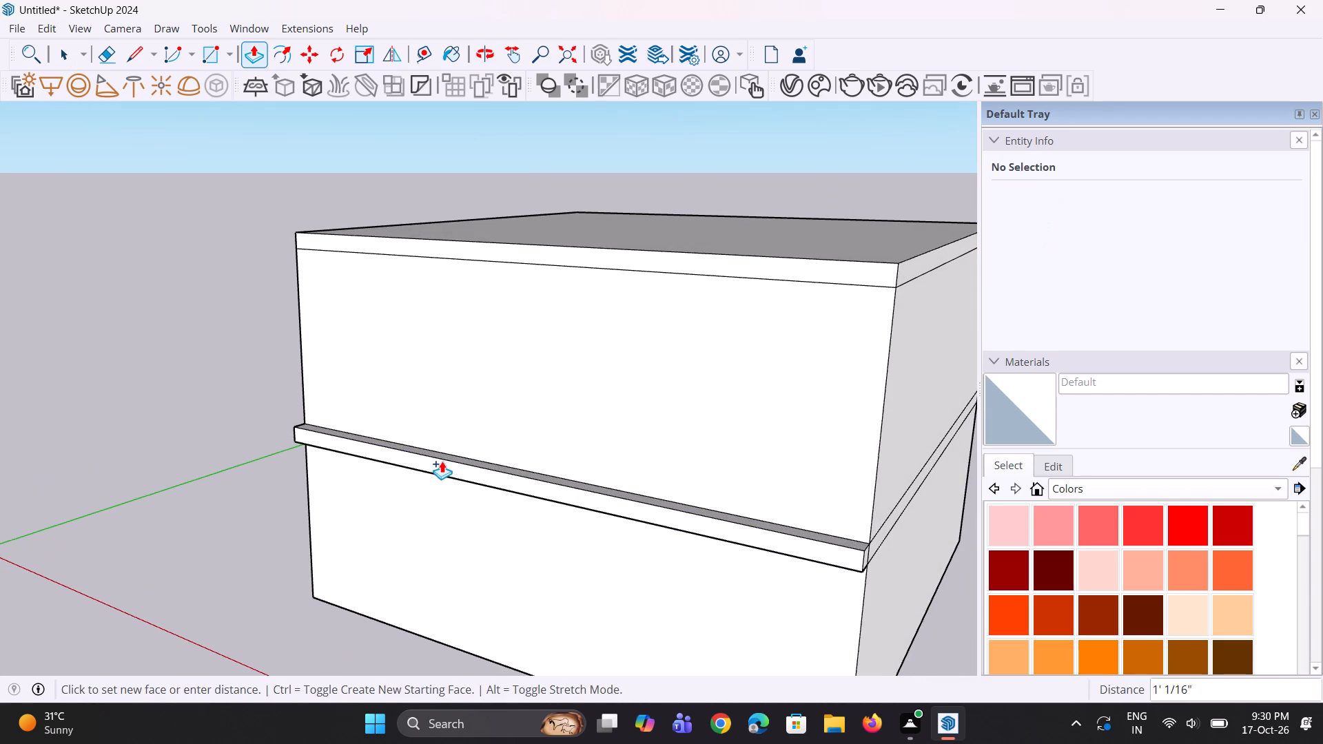
pyautogui.click(441, 461)
# Push/Pull the ledge's top face up about 6 1/4".
pyautogui.click(467, 459)
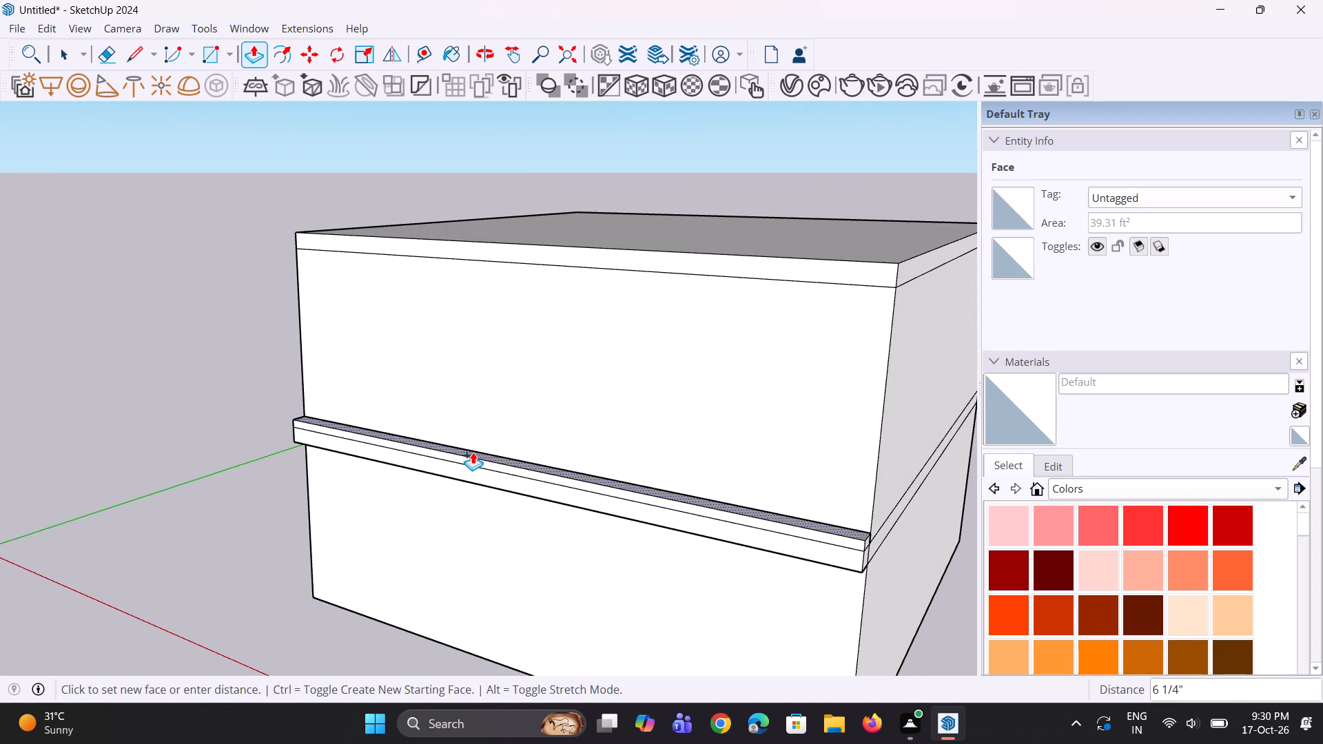
pyautogui.click(473, 452)
# Push/Pull the ledge's underside downward to deepen the projecting band below the slab.
pyautogui.moveTo(509, 484); pyautogui.dragTo(580, 337, button='middle')
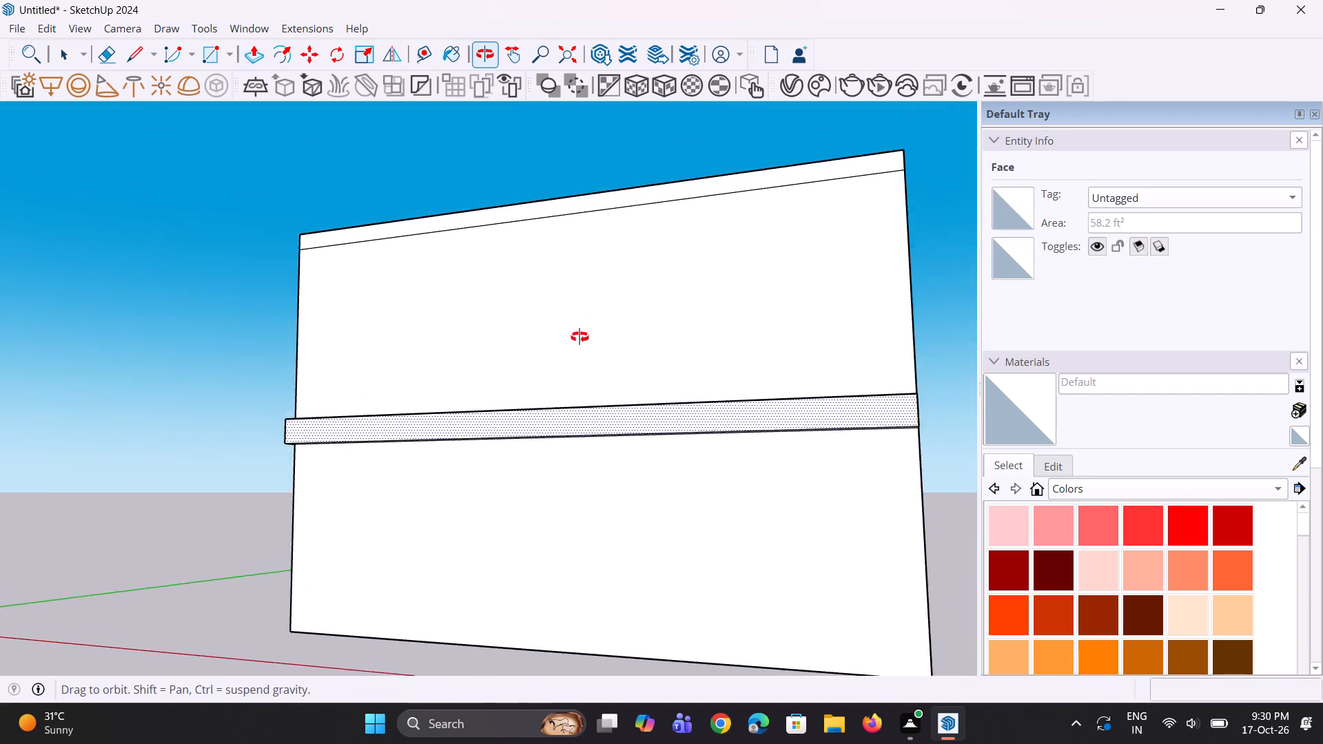
pyautogui.moveTo(580, 337); pyautogui.dragTo(594, 262, button='middle')
pyautogui.scroll(2, 596, 395)
pyautogui.click(596, 384)
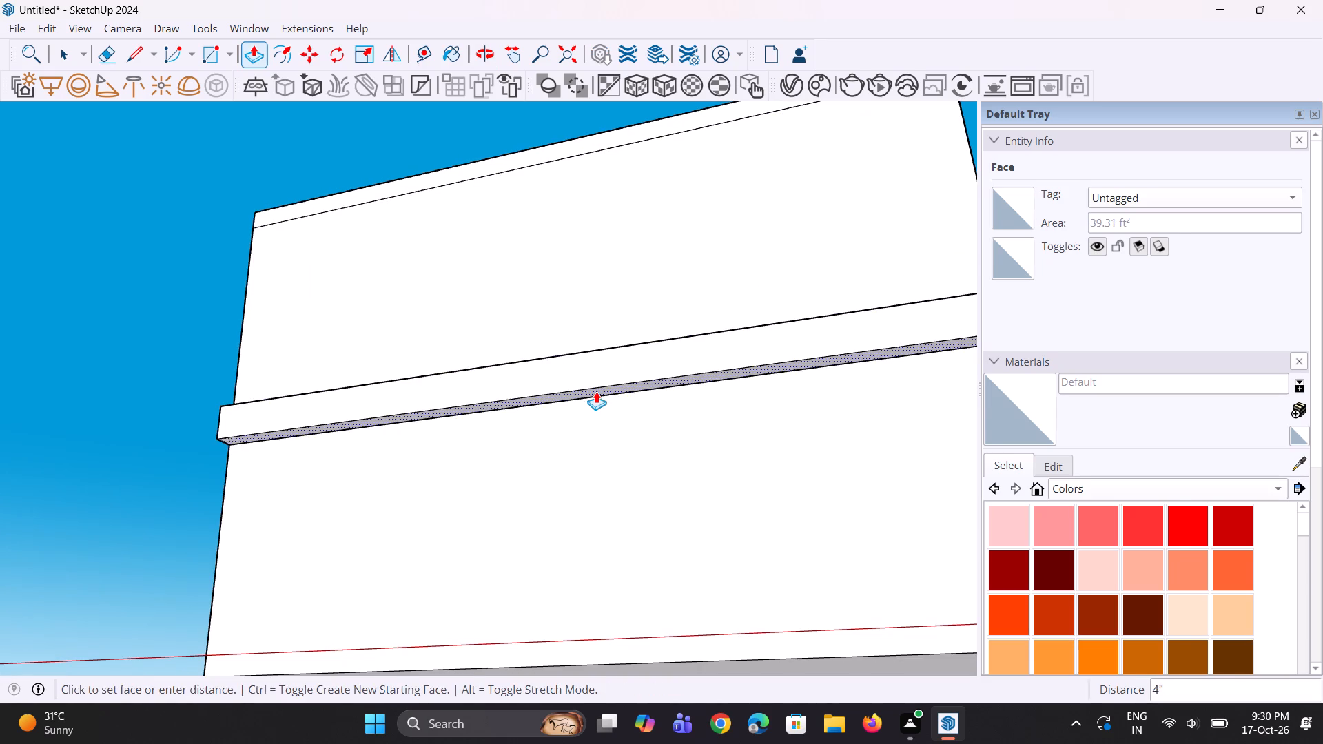
pyautogui.click(596, 400)
pyautogui.scroll(-5, 428, 510)
pyautogui.moveTo(453, 508); pyautogui.dragTo(521, 645, button='middle')
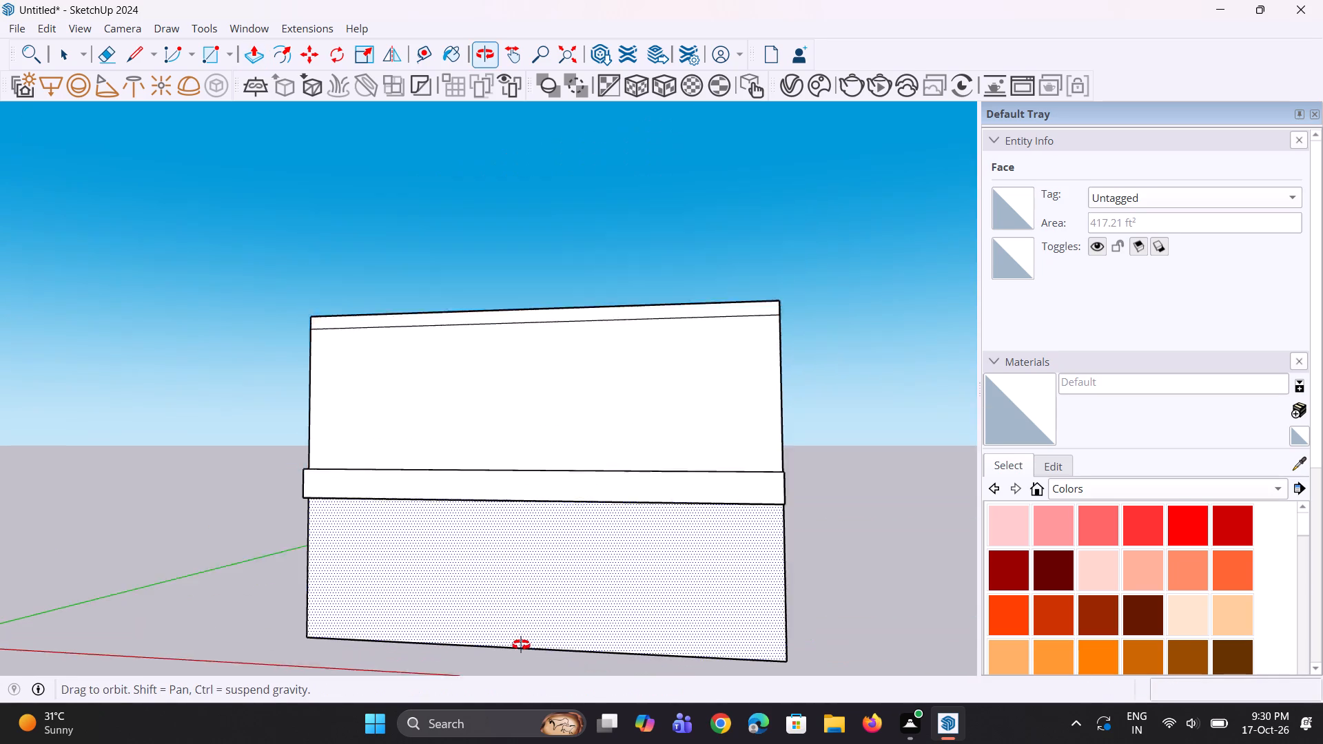
pyautogui.moveTo(521, 645); pyautogui.dragTo(521, 645, button='middle')
pyautogui.press('space')
pyautogui.press('space')
pyautogui.scroll(-9, 402, 528)
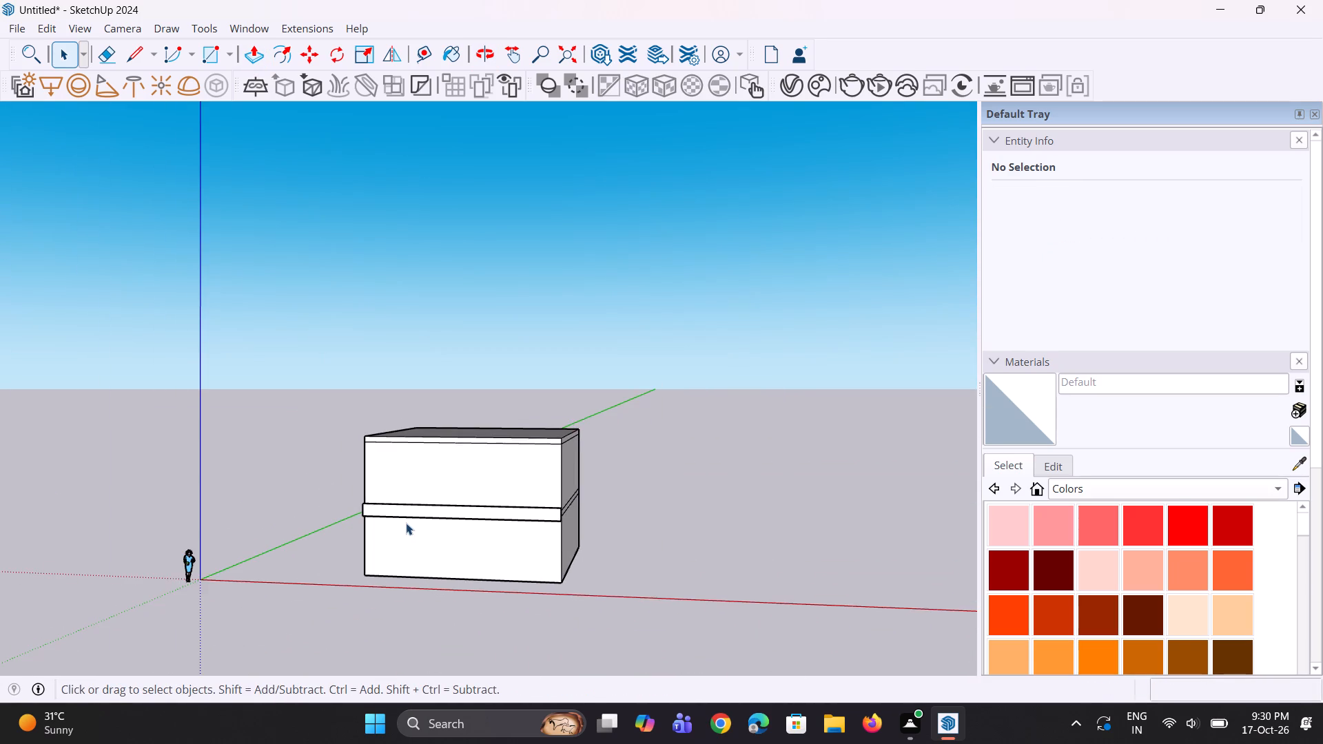
pyautogui.moveTo(411, 513); pyautogui.dragTo(384, 600, button='middle')
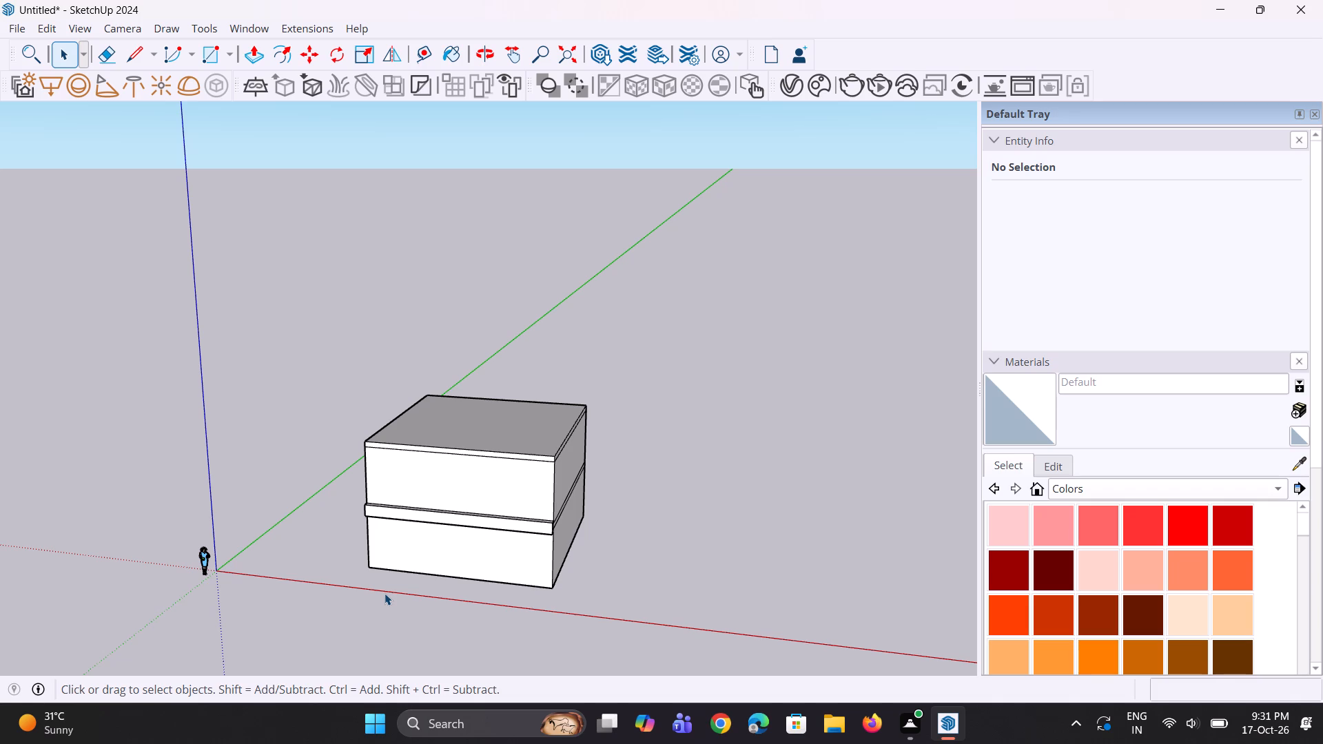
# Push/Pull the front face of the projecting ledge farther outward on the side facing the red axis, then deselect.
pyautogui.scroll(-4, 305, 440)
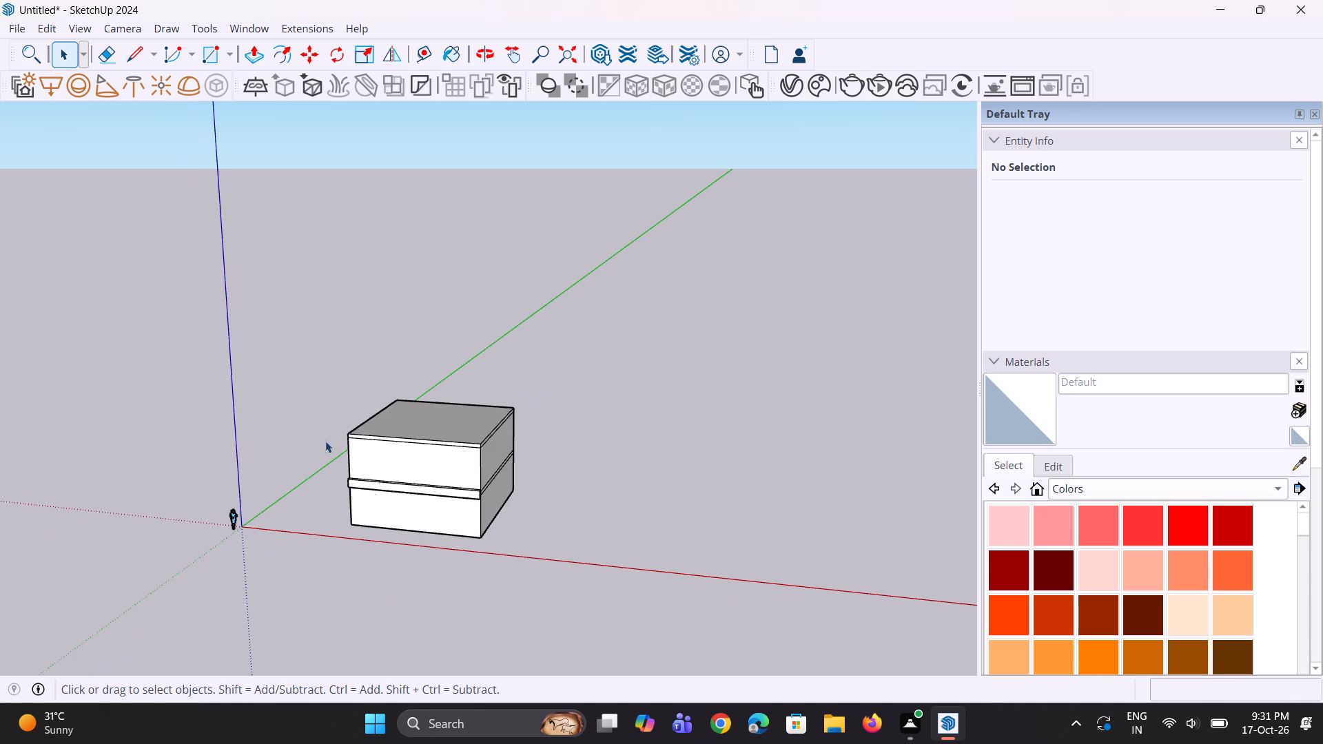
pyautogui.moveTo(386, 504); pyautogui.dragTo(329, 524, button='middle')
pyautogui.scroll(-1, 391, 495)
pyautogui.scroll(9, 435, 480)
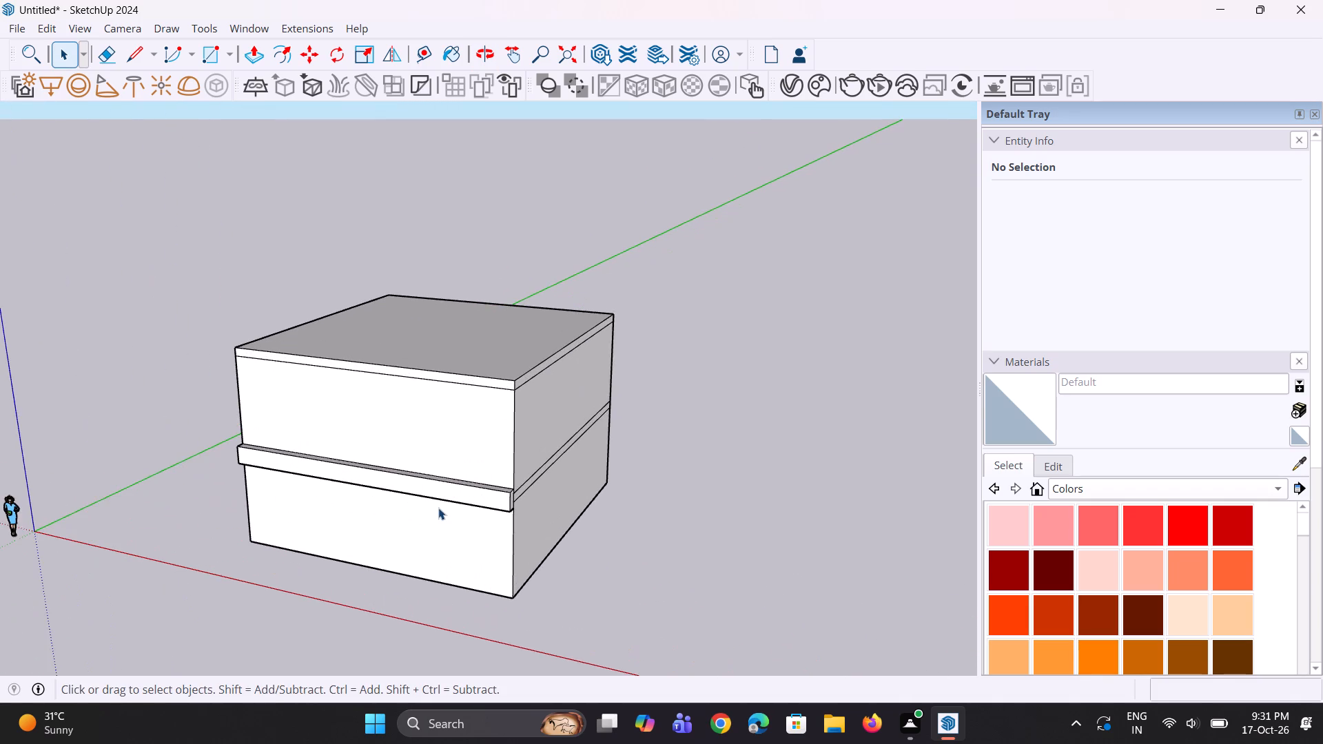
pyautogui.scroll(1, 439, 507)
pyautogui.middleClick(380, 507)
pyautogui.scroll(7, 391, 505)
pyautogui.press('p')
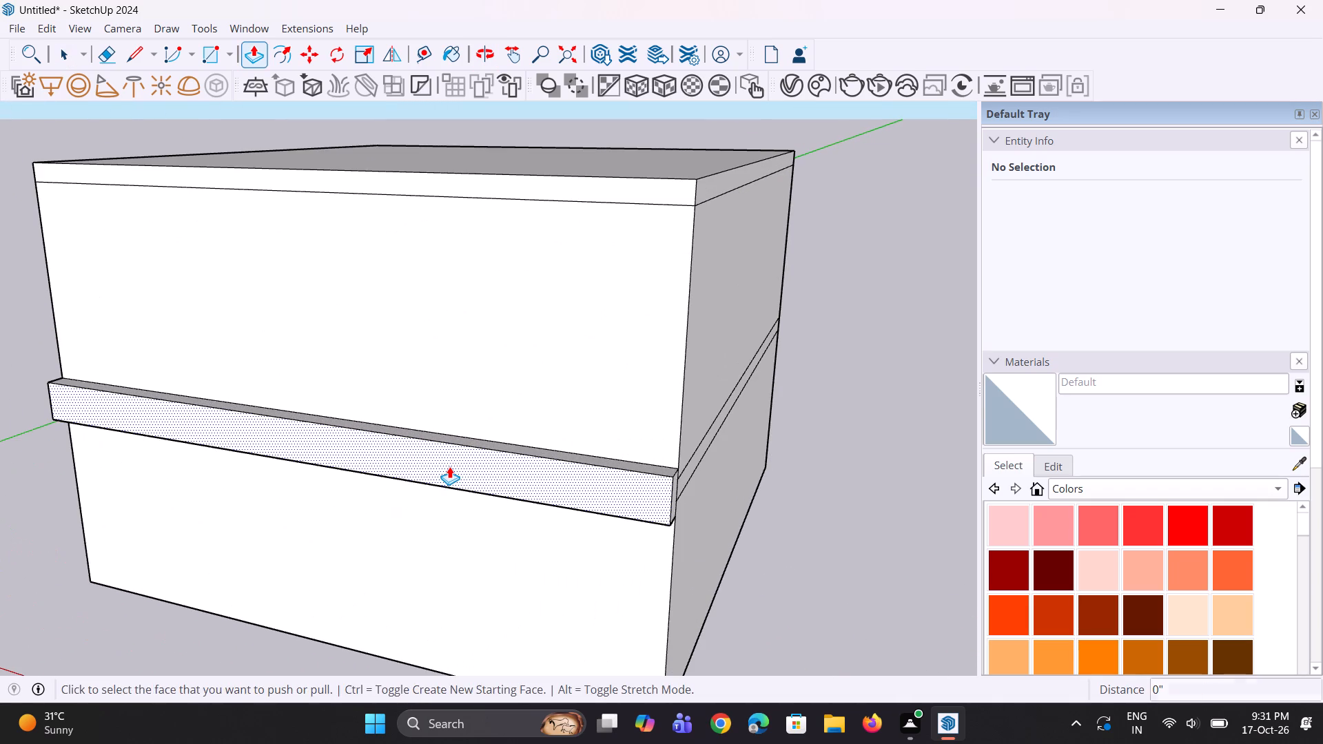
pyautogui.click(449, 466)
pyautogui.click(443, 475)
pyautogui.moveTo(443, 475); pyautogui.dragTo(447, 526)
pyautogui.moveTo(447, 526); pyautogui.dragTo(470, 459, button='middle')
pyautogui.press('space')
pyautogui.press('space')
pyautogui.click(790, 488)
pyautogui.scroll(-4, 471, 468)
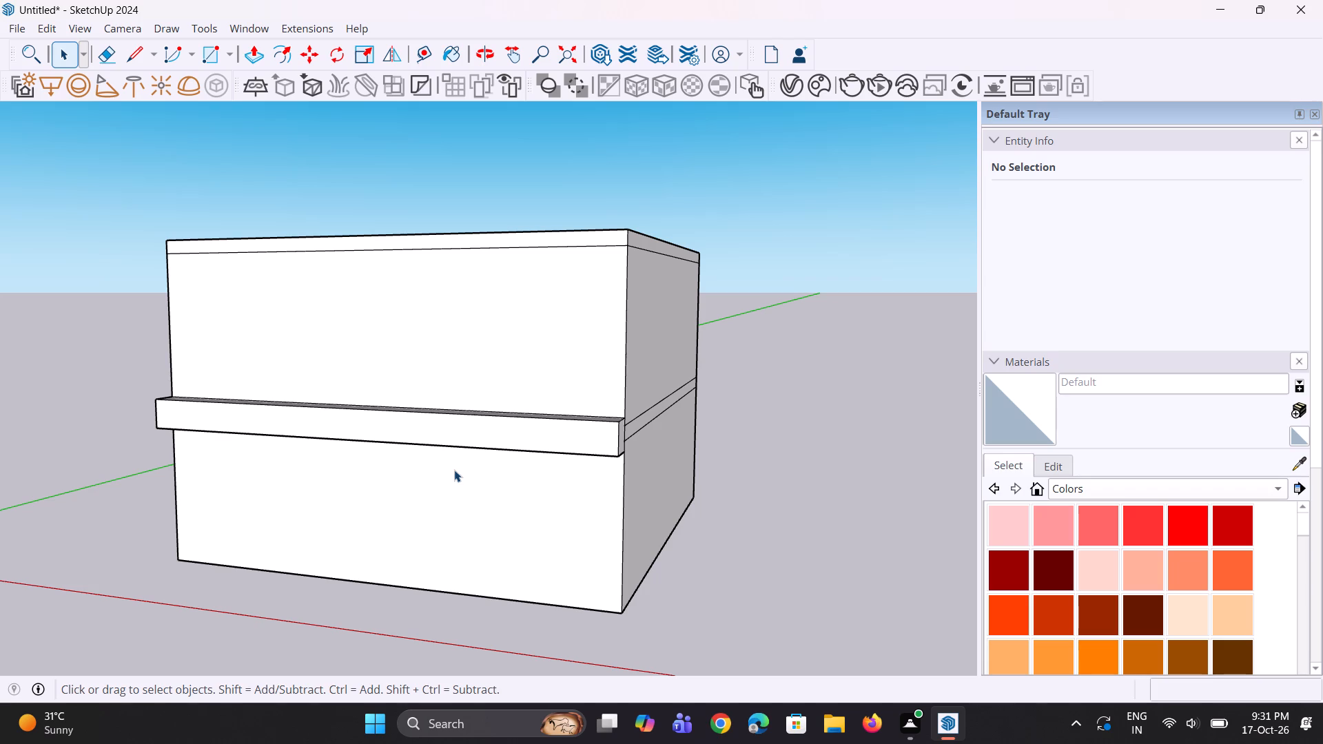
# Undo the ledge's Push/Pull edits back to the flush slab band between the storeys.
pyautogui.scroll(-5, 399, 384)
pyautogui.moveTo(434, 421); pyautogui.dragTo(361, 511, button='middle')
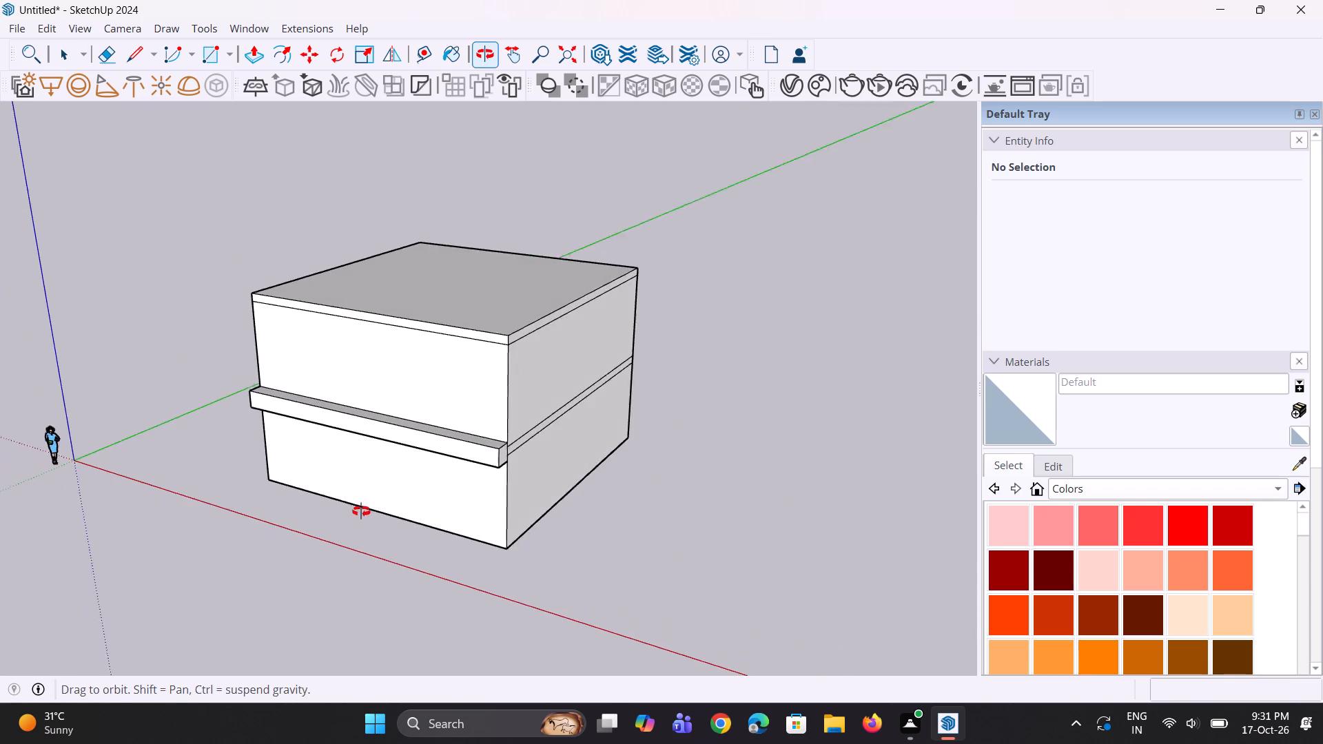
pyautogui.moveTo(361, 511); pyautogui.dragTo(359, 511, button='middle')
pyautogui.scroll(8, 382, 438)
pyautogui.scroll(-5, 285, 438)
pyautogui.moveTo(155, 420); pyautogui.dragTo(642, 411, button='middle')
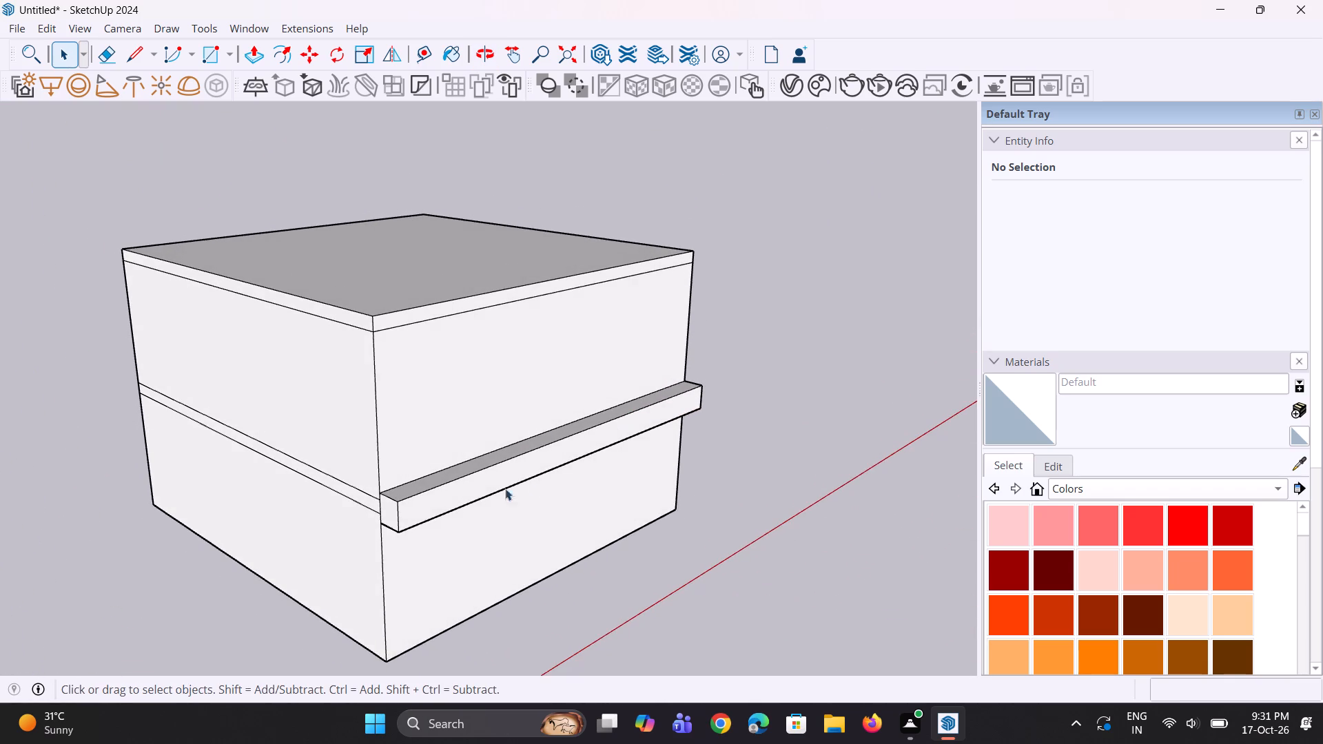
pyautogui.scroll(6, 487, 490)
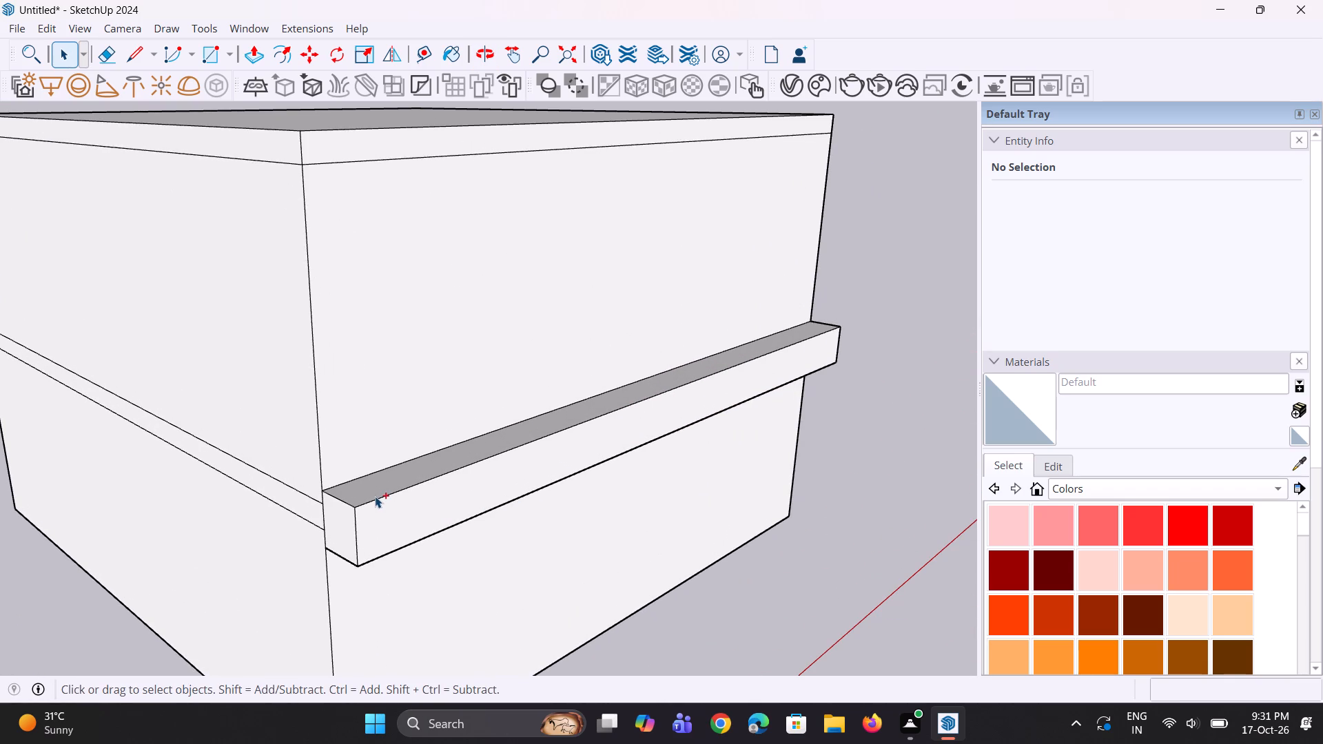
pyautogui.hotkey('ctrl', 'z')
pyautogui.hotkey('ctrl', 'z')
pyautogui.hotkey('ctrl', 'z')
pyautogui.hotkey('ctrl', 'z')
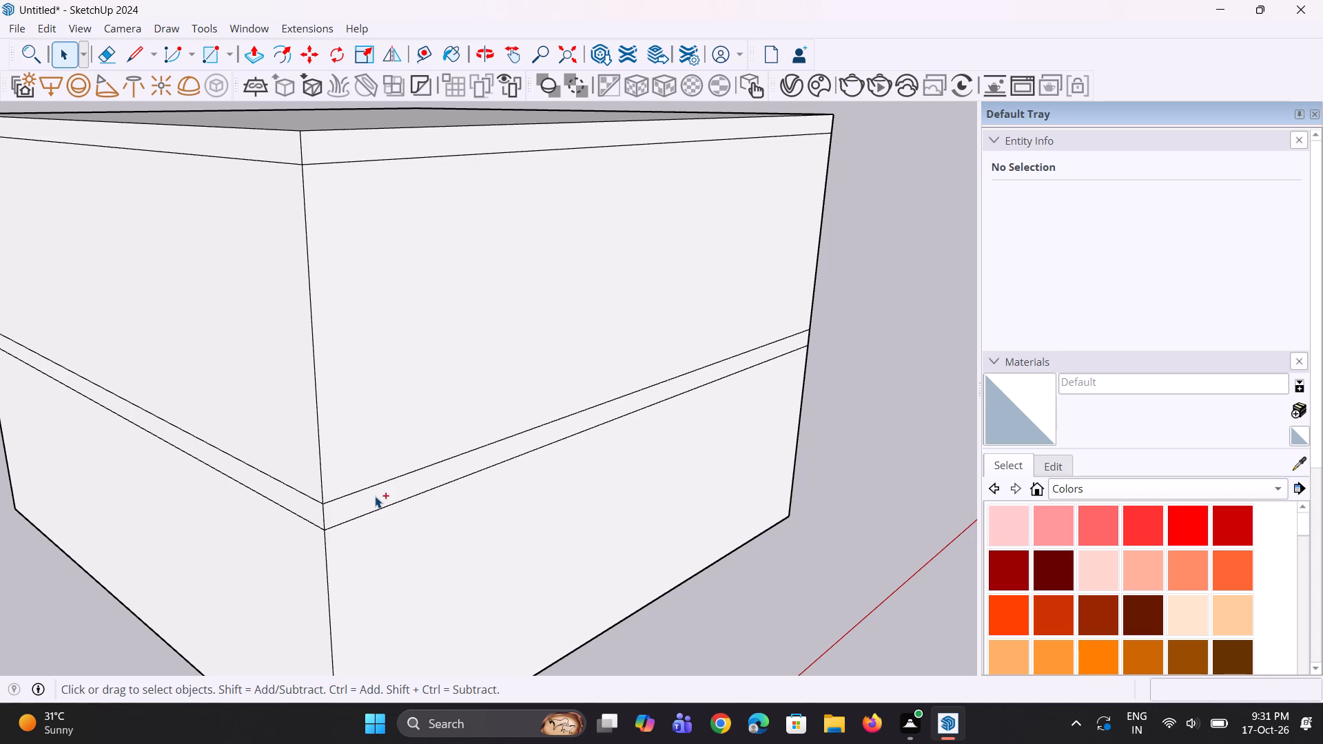
# Push/Pull the slab band between the storeys outward about 1' on the side facing the red axis.
pyautogui.press('p')
pyautogui.click(378, 497)
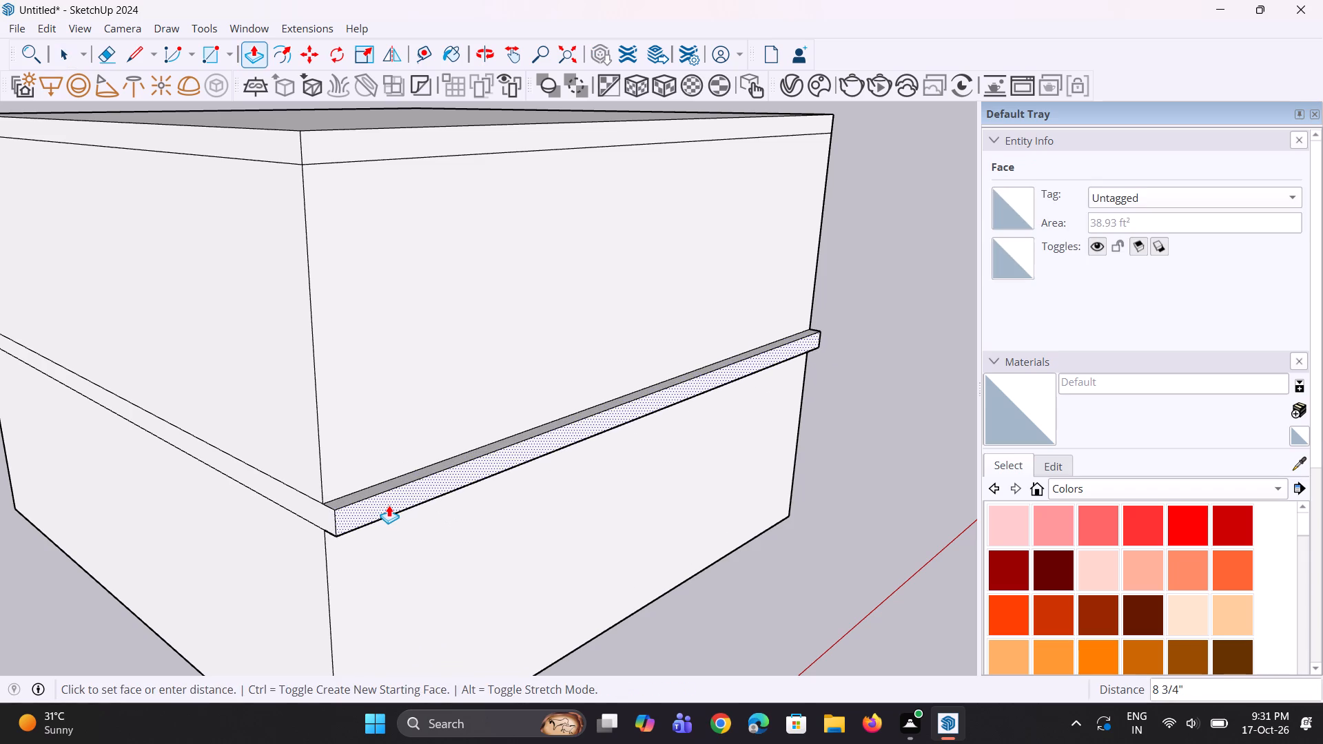
pyautogui.click(393, 508)
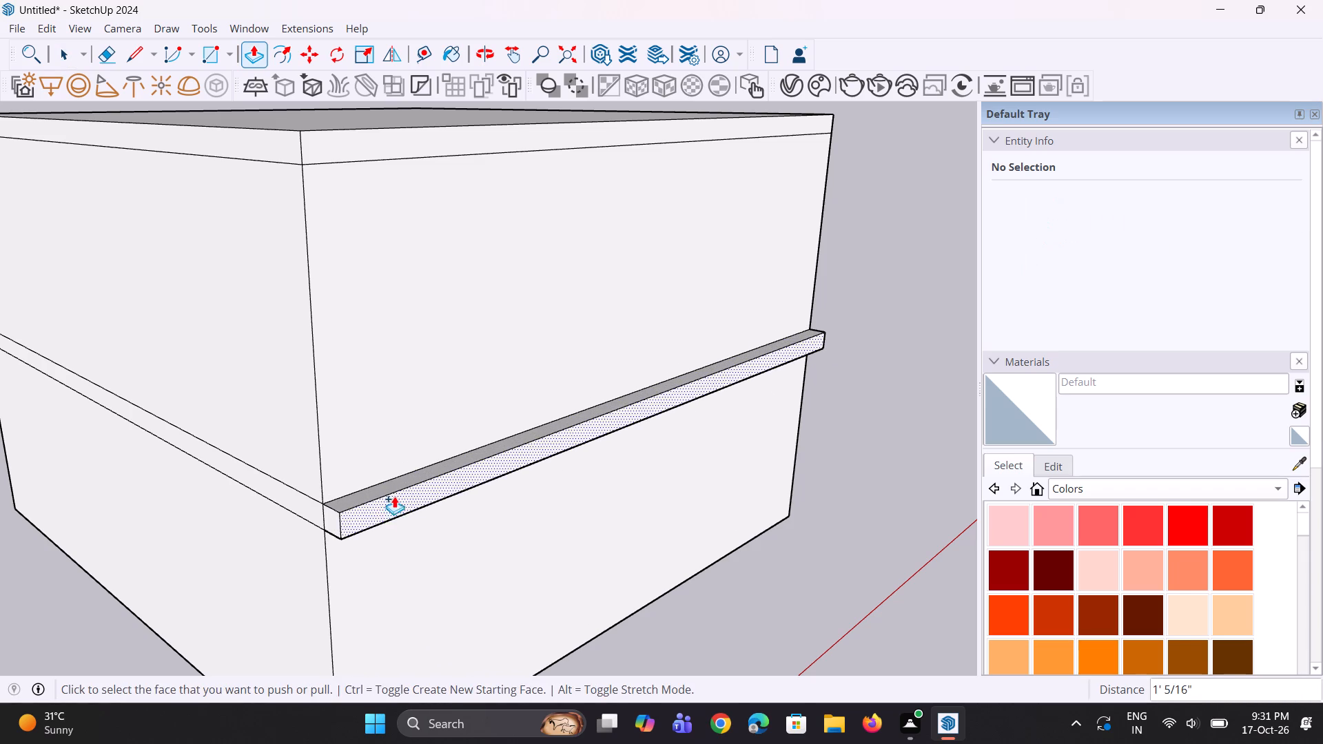
# Push/Pull the new ledge's top face up about 11 5/8".
pyautogui.click(398, 490)
pyautogui.click(404, 466)
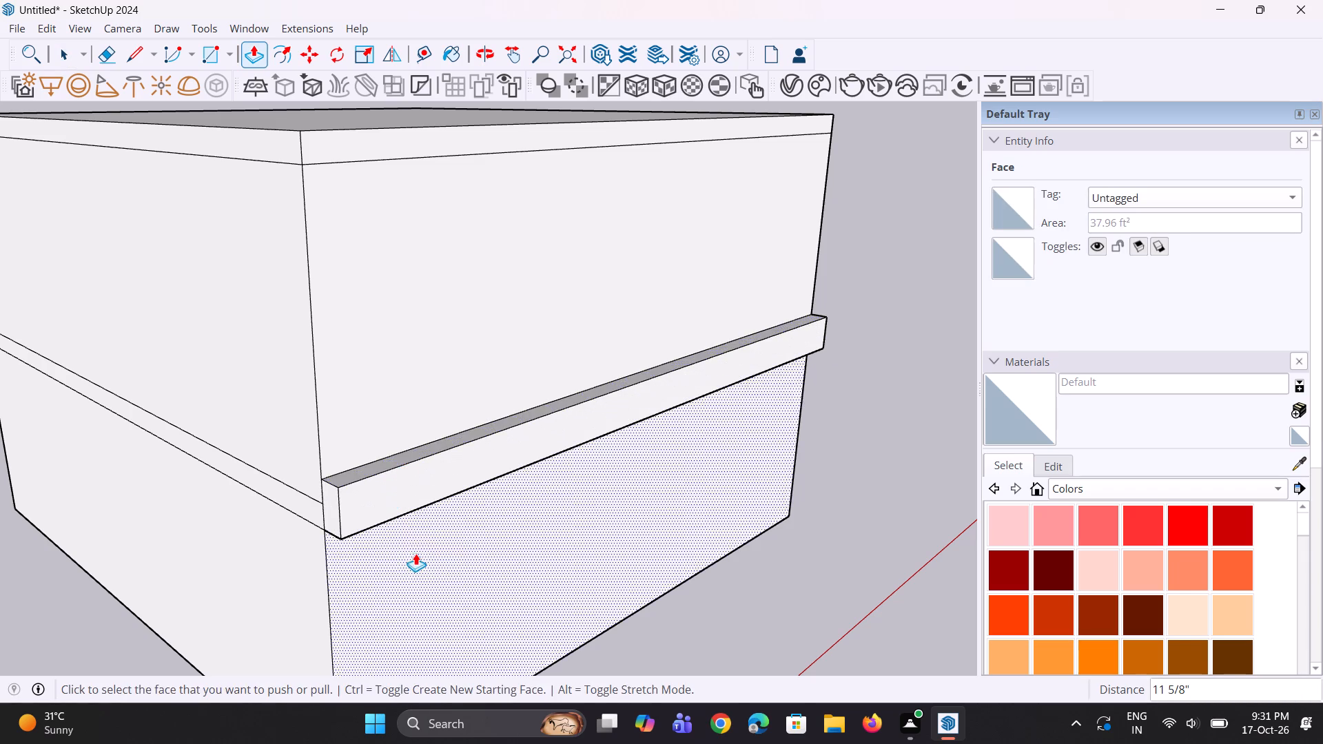
# Push/Pull the ledge's underside down about 10 9/16".
pyautogui.moveTo(416, 553); pyautogui.dragTo(451, 331, button='middle')
pyautogui.click(462, 318)
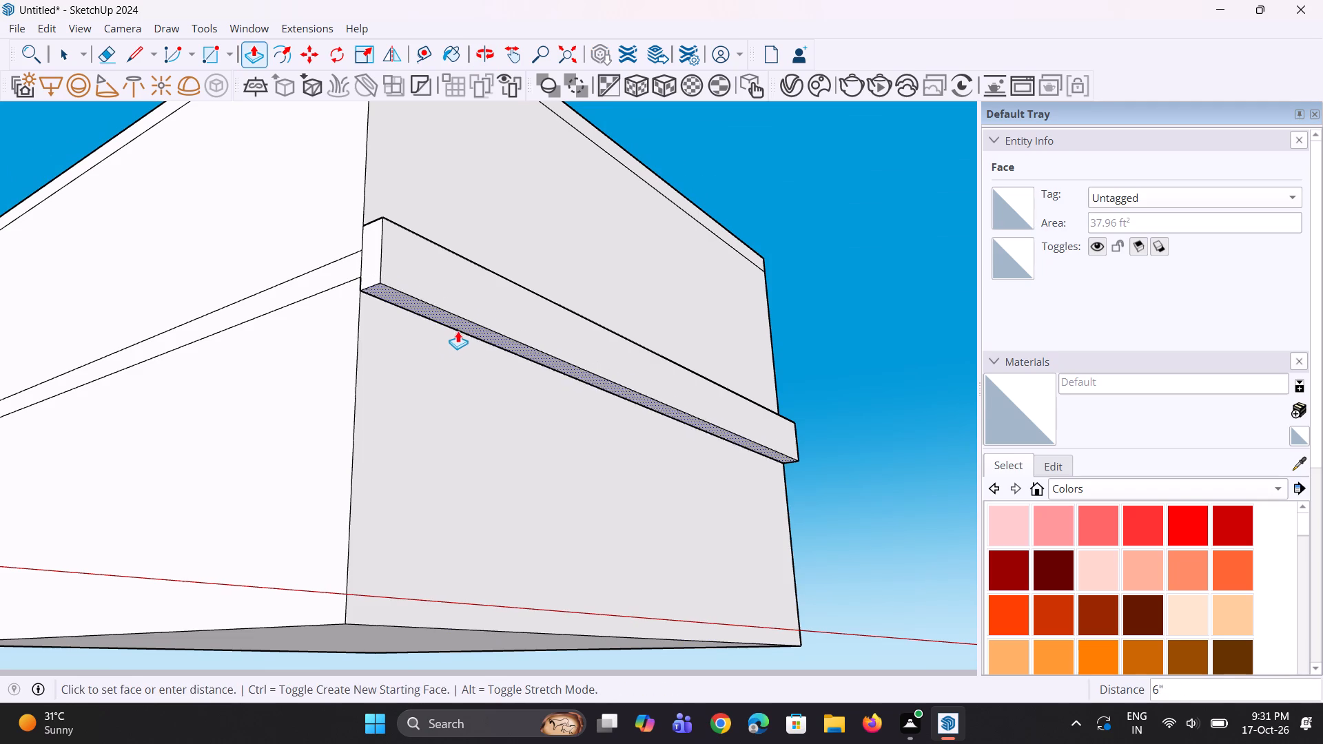
pyautogui.click(454, 338)
# Push/Pull the ledge's front face slightly farther outward, then deselect.
pyautogui.scroll(-6, 380, 463)
pyautogui.moveTo(394, 426); pyautogui.dragTo(396, 559, button='middle')
pyautogui.scroll(3, 410, 453)
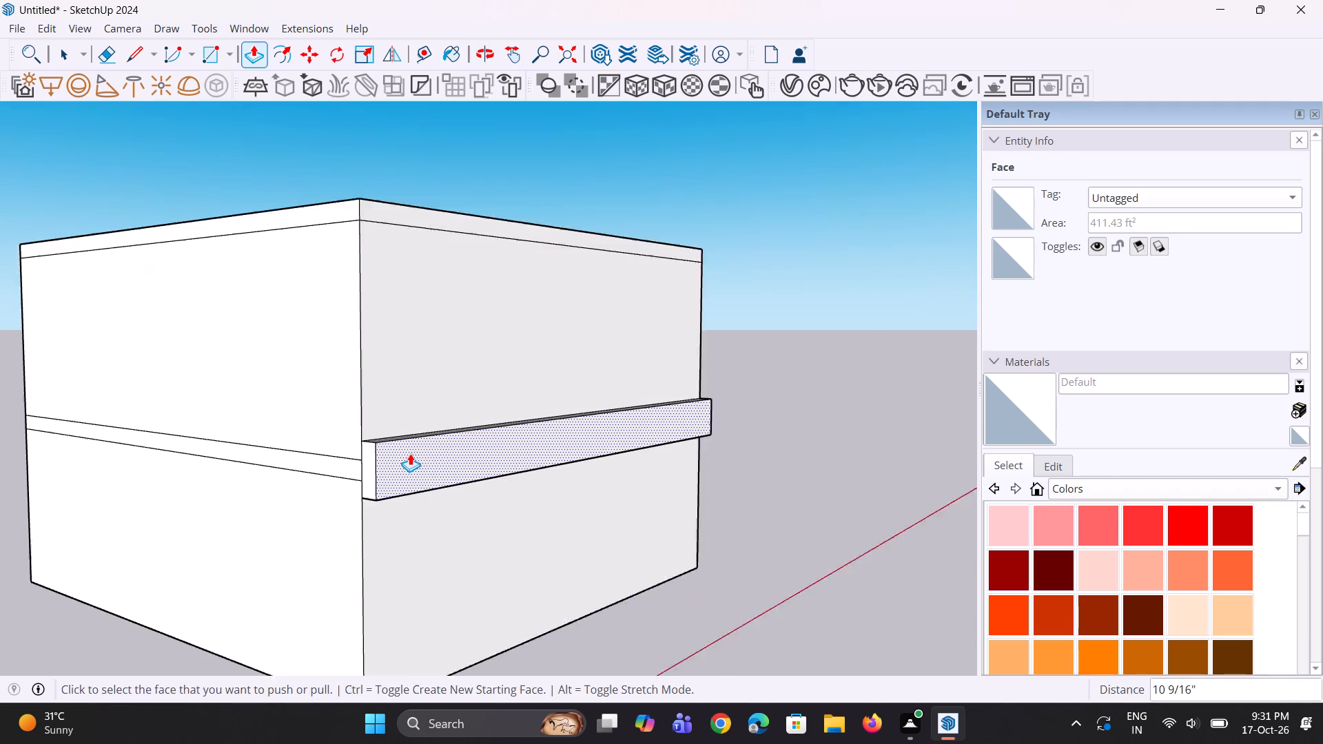
pyautogui.click(410, 453)
pyautogui.click(417, 456)
pyautogui.moveTo(461, 486); pyautogui.dragTo(342, 517, button='middle')
pyautogui.press('space')
pyautogui.press('space')
pyautogui.click(850, 513)
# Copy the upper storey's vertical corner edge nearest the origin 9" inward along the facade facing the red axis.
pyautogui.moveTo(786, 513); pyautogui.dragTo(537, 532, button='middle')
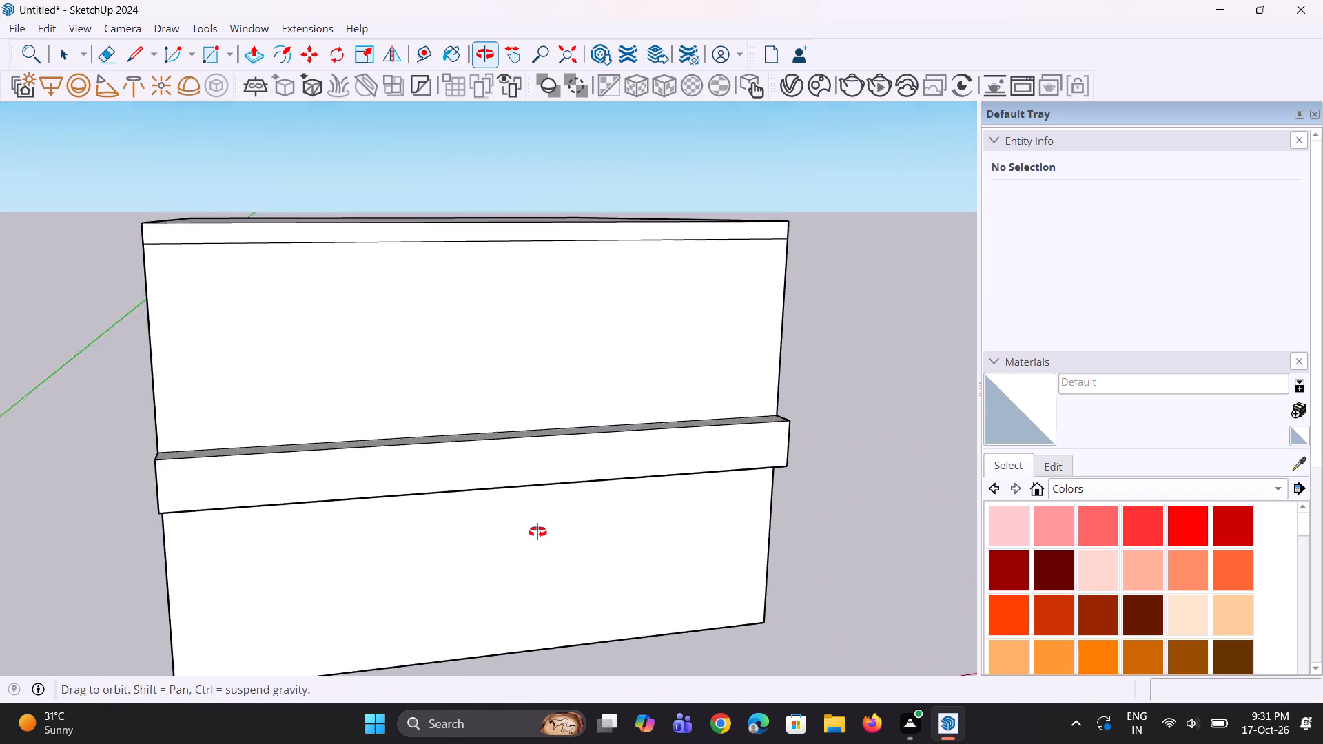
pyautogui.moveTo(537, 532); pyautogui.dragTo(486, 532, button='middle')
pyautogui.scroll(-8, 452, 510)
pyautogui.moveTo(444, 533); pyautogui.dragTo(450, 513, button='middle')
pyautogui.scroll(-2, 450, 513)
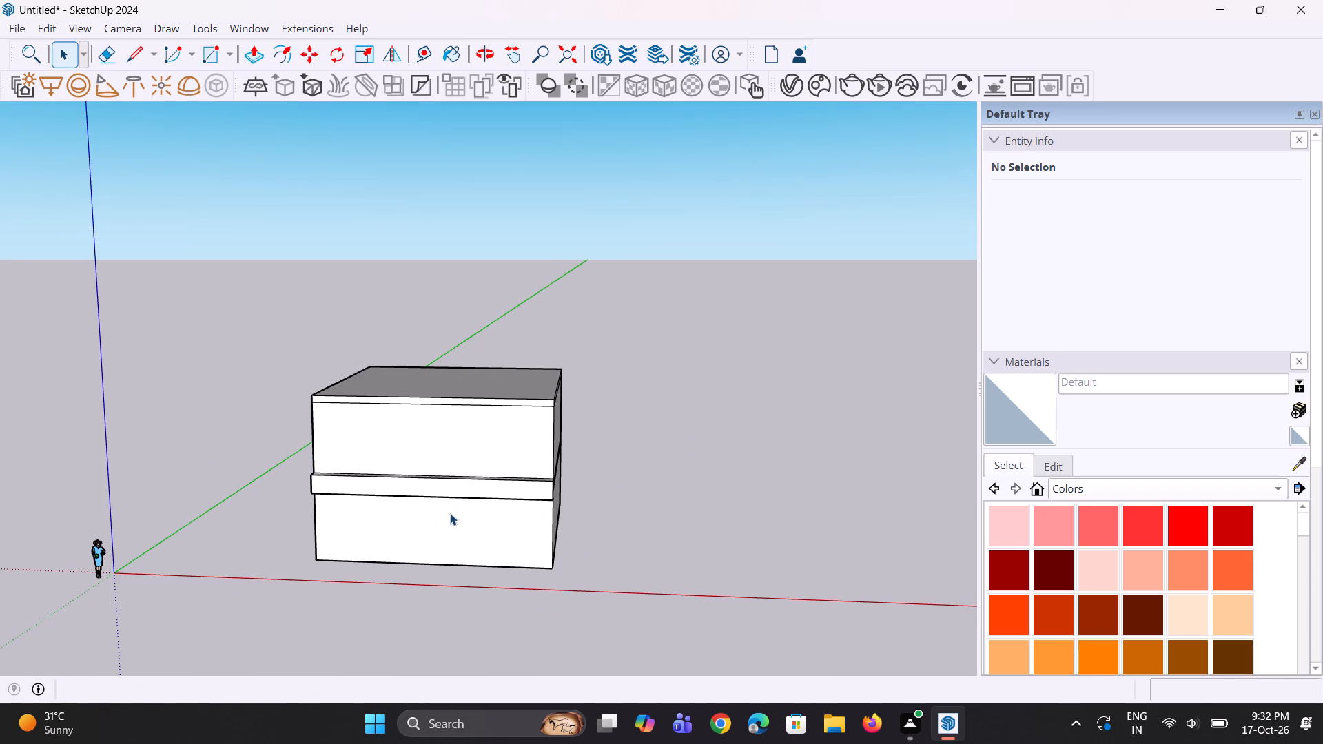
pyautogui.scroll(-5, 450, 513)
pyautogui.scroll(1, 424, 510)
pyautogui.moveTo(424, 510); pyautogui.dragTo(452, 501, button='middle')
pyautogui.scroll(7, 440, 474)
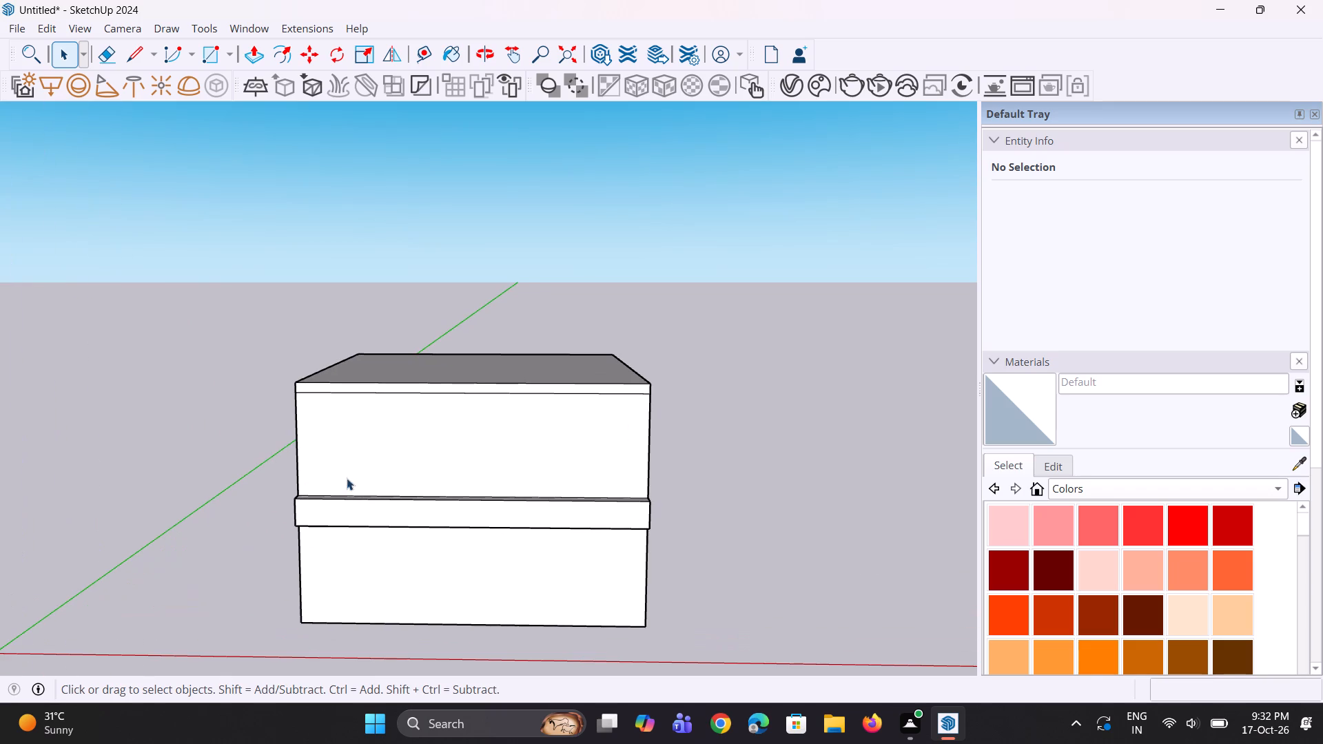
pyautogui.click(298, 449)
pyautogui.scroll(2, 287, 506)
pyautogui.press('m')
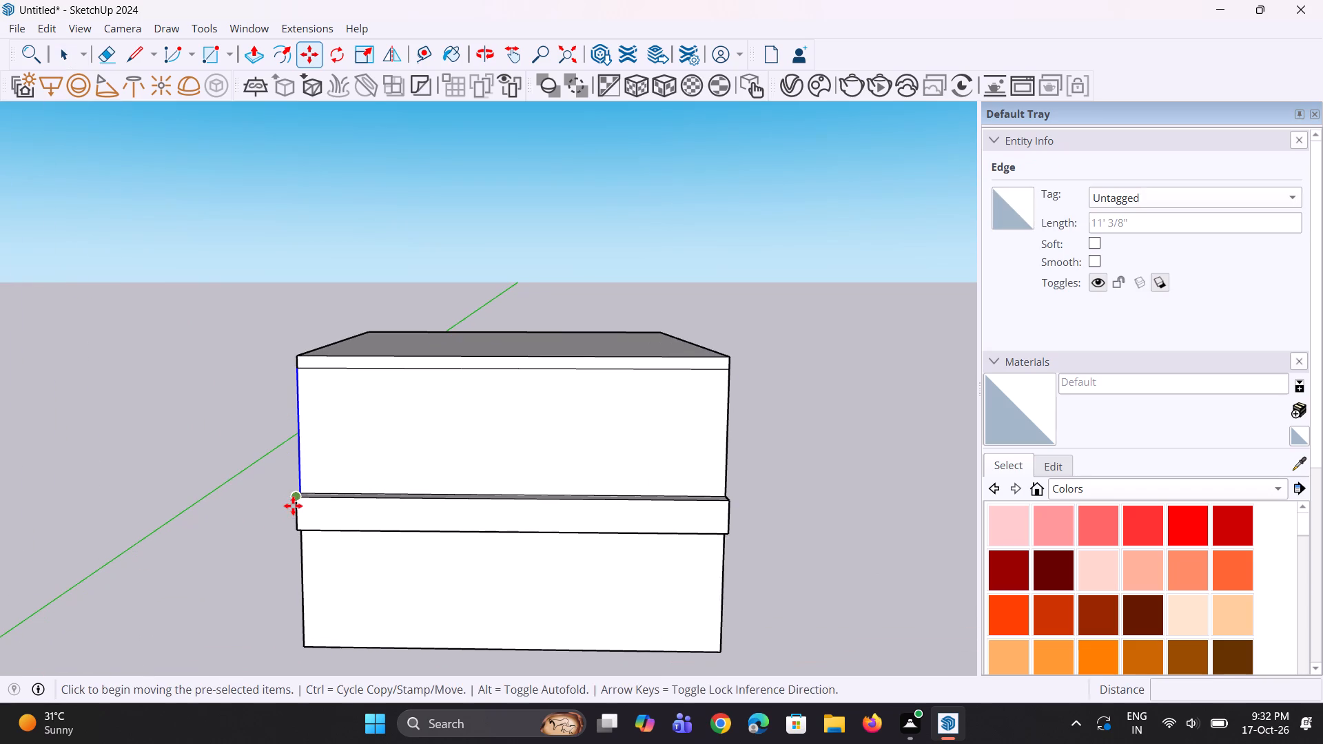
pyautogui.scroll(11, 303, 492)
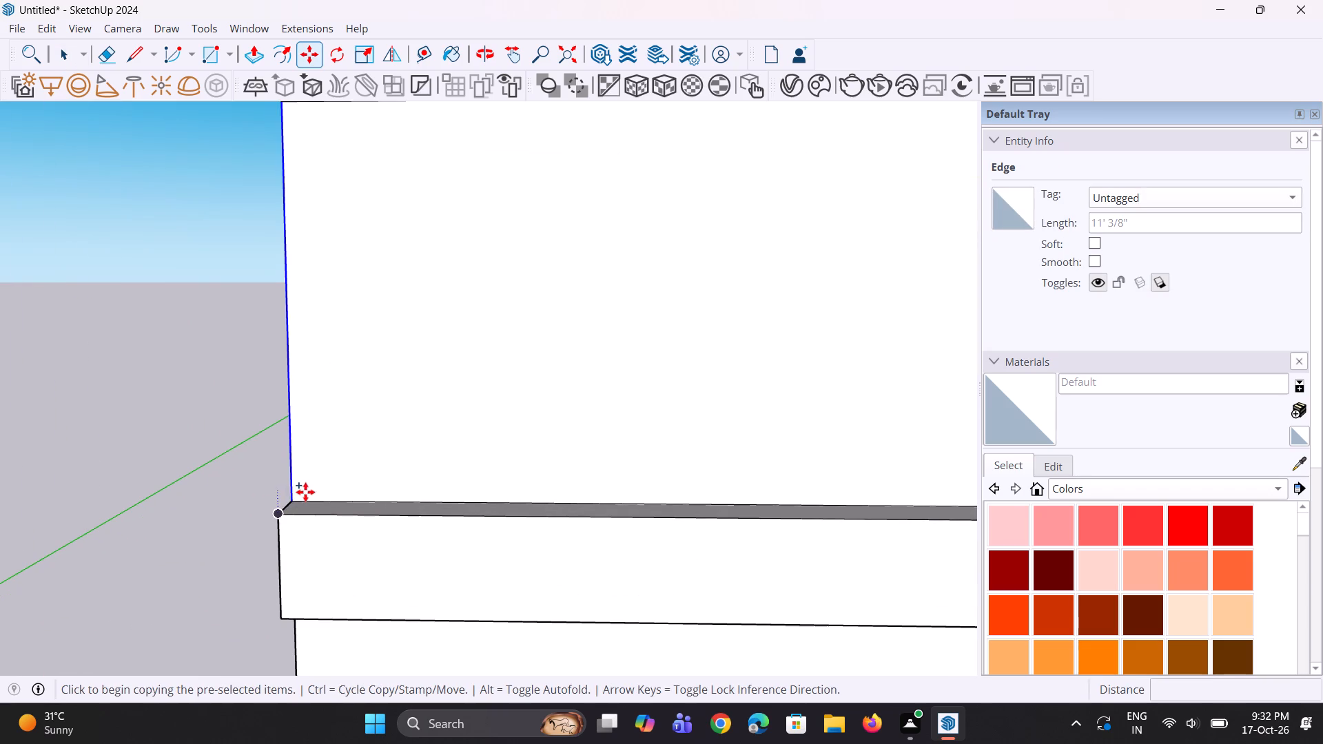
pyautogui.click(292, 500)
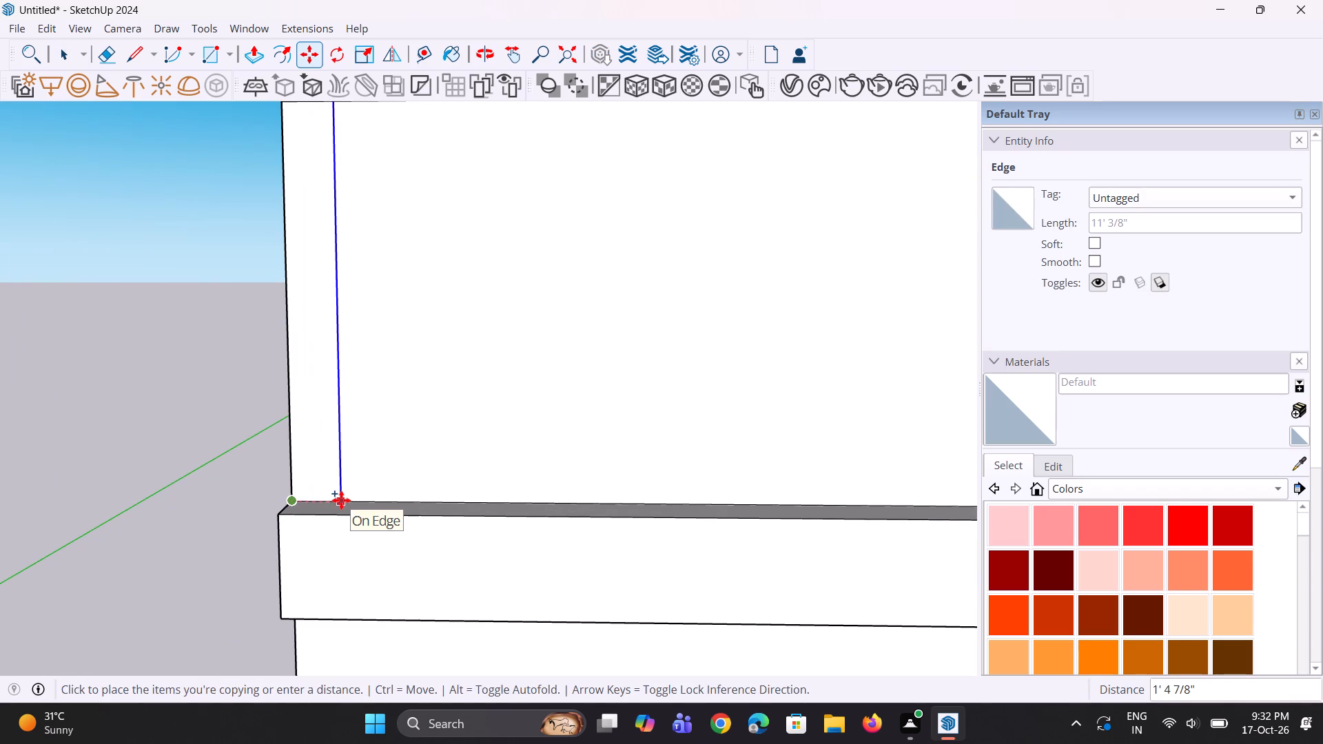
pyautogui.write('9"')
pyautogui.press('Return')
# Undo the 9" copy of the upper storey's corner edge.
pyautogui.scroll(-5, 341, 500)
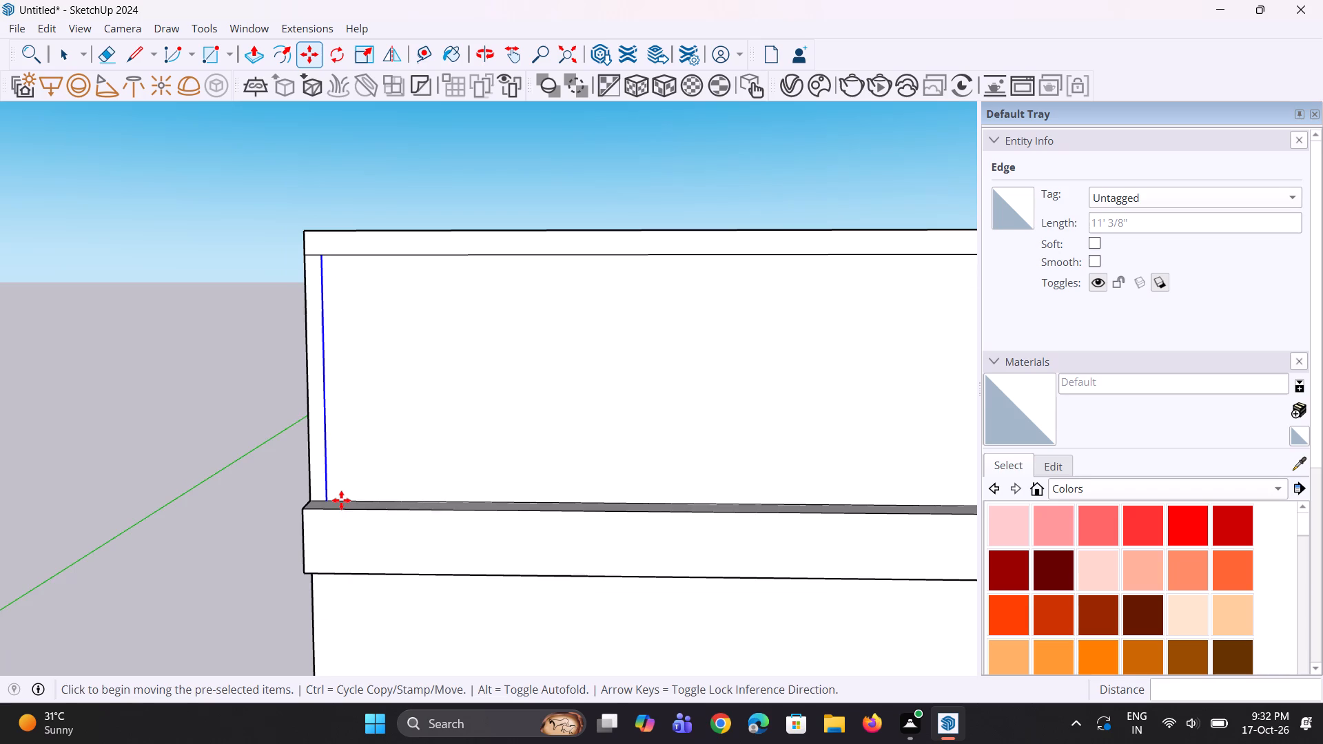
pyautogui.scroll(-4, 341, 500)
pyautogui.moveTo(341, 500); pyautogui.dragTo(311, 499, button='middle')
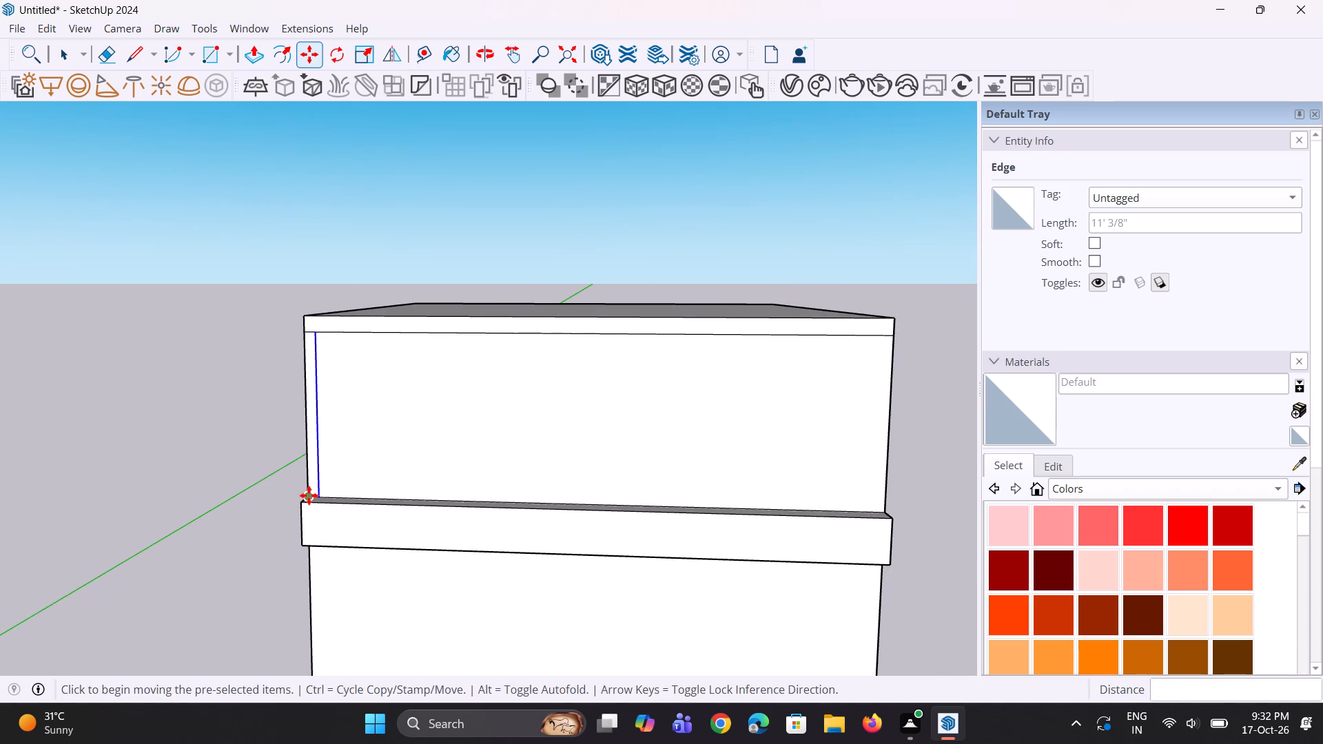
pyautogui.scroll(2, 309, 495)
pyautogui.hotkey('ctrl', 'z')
# Copy the upper storey's vertical corner edge nearest the origin 1'6" inward along the ledge-side facade.
pyautogui.scroll(1, 311, 490)
pyautogui.press('space')
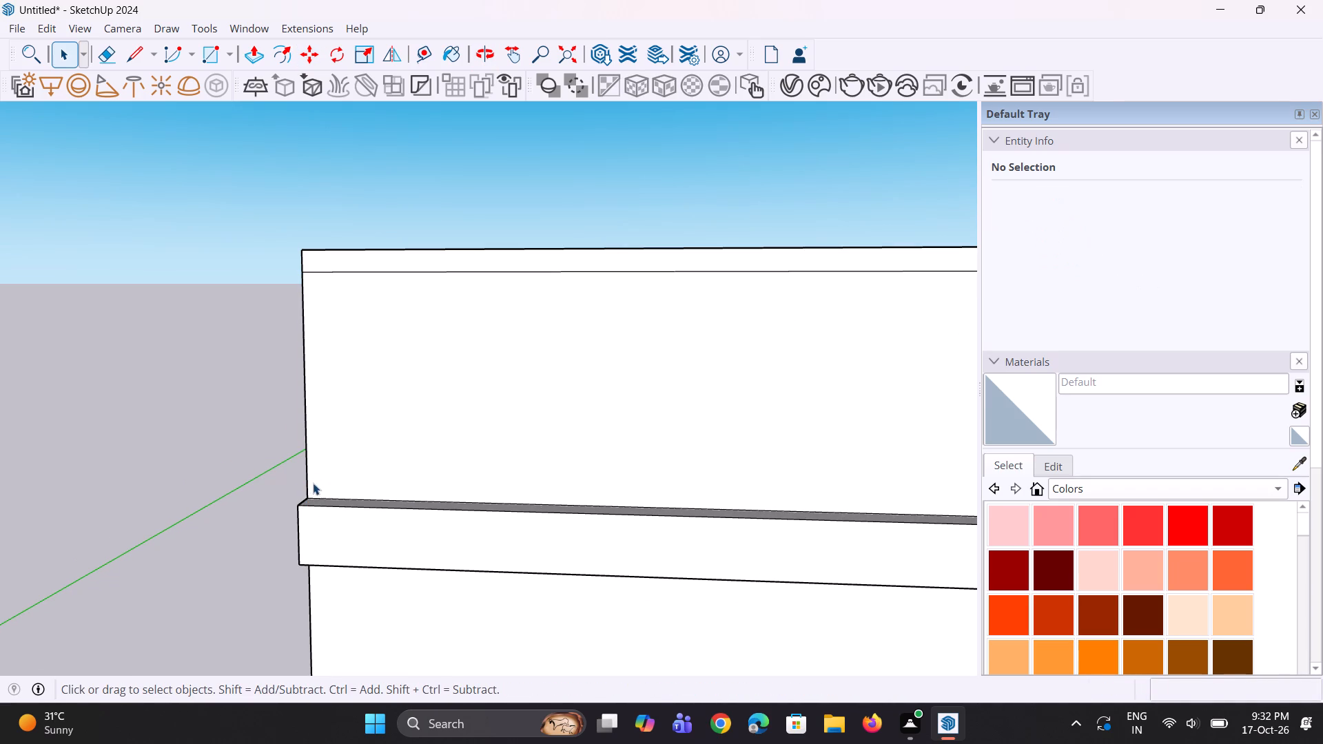
pyautogui.click(308, 477)
pyautogui.press('m')
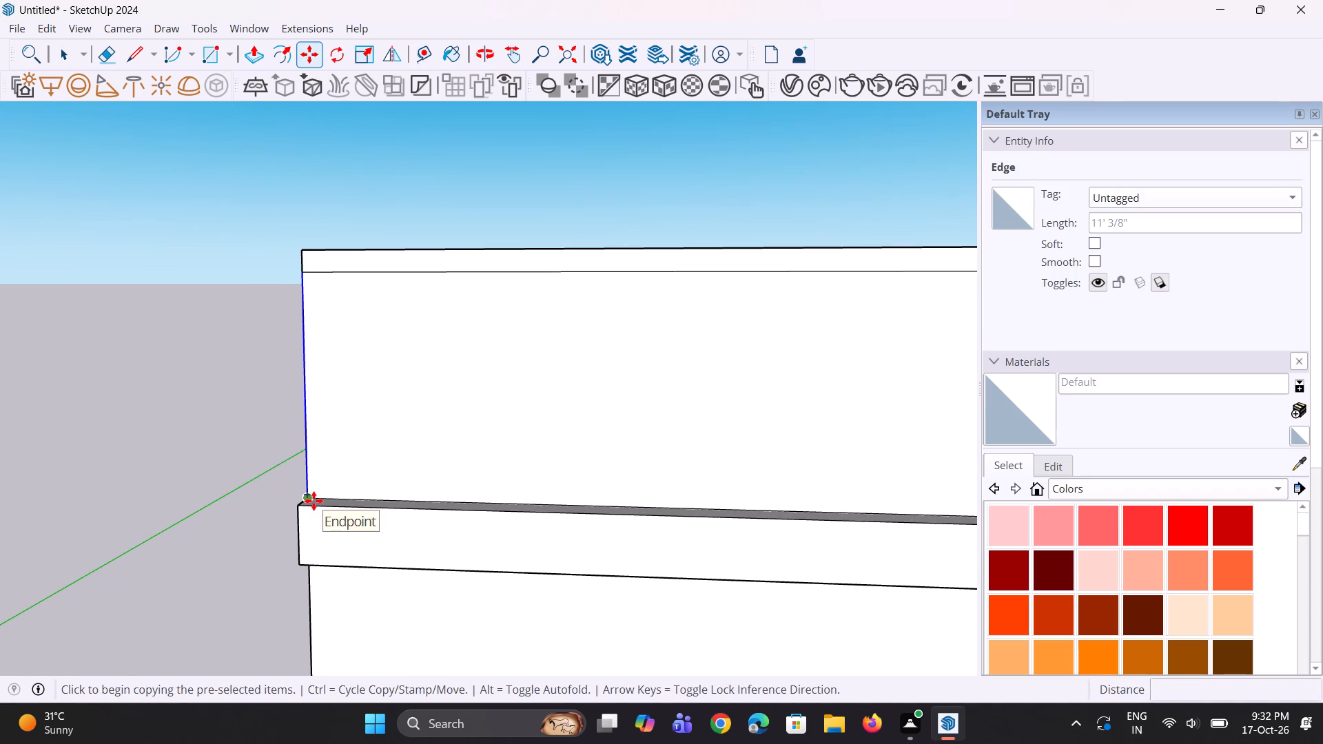
pyautogui.click(314, 501)
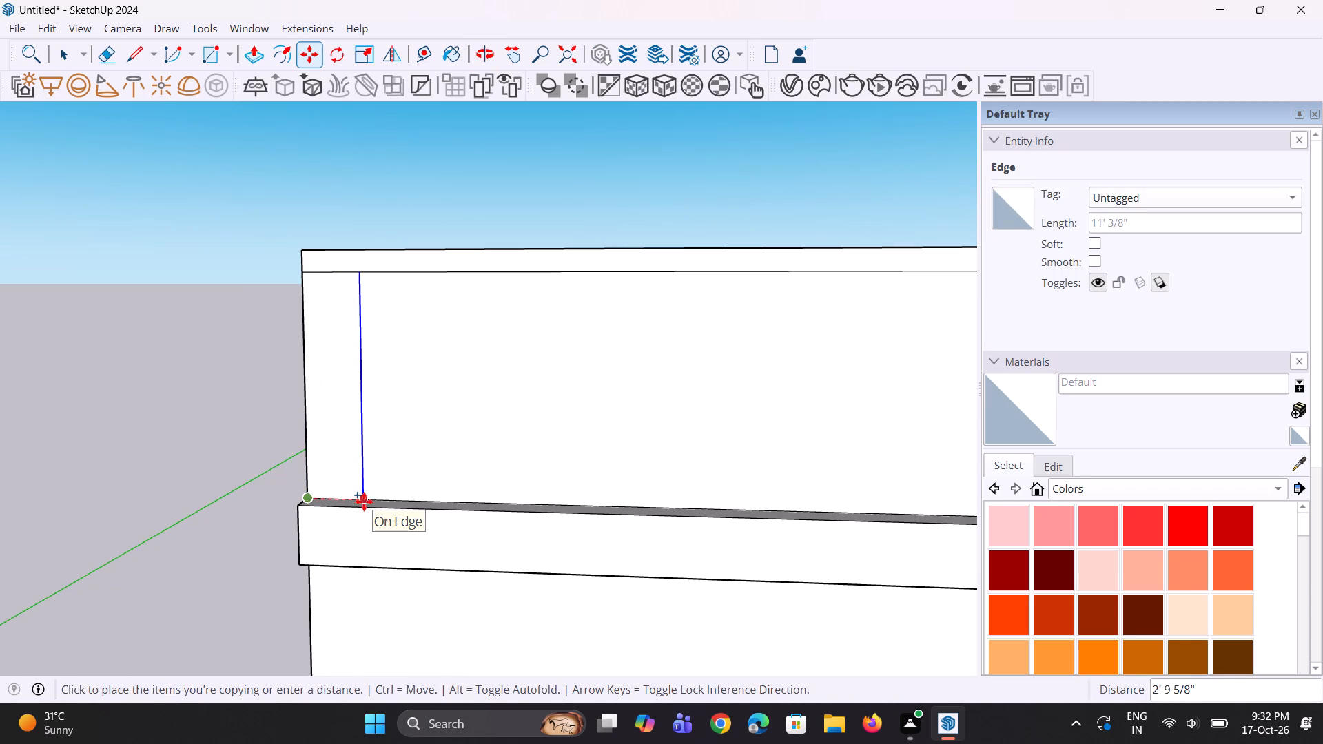
pyautogui.write('1\'6"')
pyautogui.press('Return')
pyautogui.scroll(-11, 346, 498)
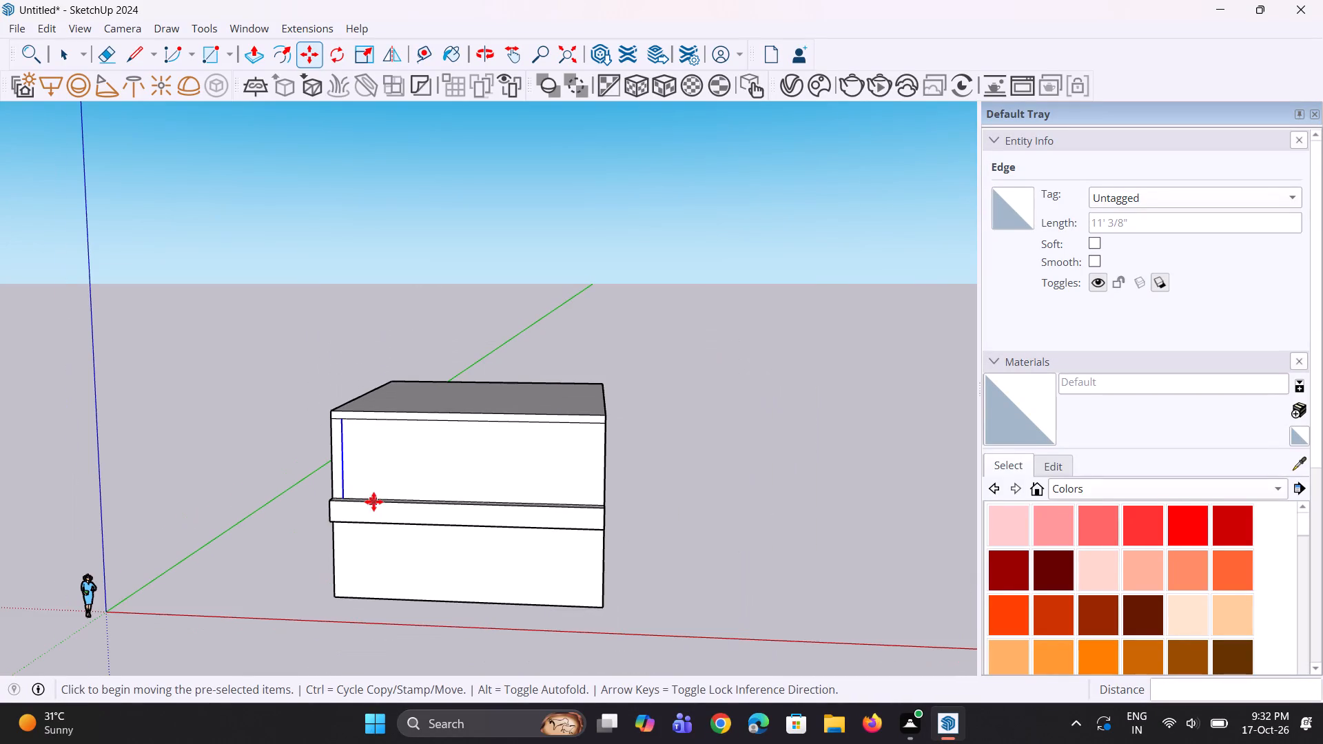
pyautogui.middleClick(373, 502)
pyautogui.press('space')
pyautogui.press('space')
# Copy the lower storey's vertical corner edge nearest the origin 1'6" inward along the same facade.
pyautogui.scroll(4, 329, 558)
pyautogui.click(335, 565)
pyautogui.scroll(1, 335, 628)
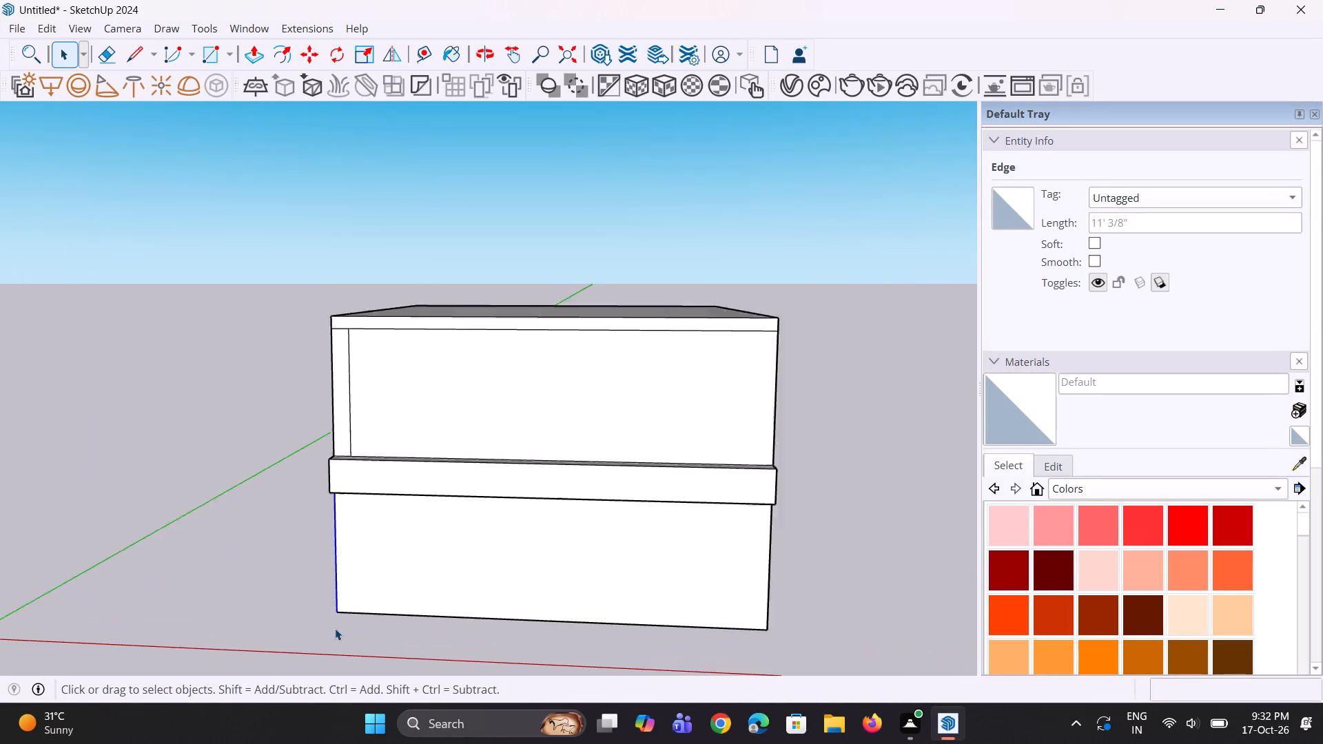
pyautogui.scroll(6, 335, 628)
pyautogui.press('m')
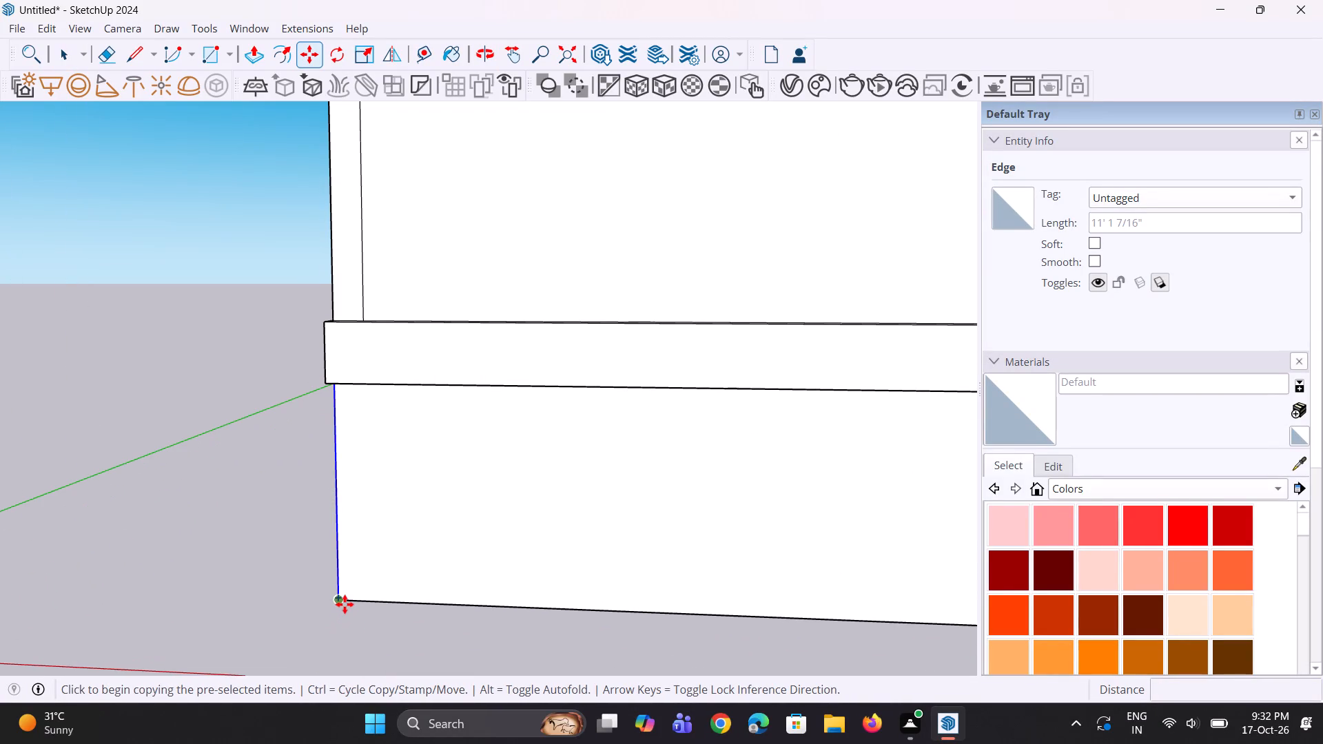
pyautogui.click(342, 603)
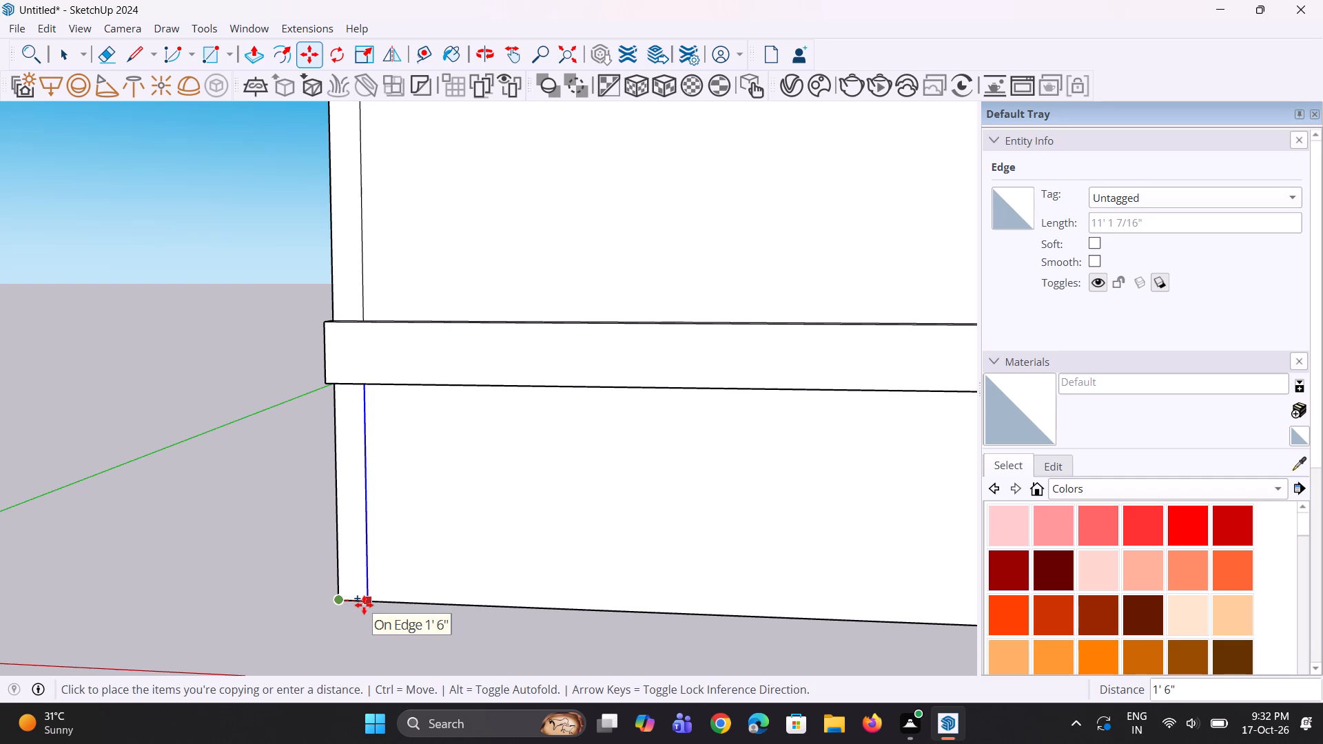
pyautogui.click(364, 605)
pyautogui.scroll(-12, 344, 591)
pyautogui.press('space')
pyautogui.press('space')
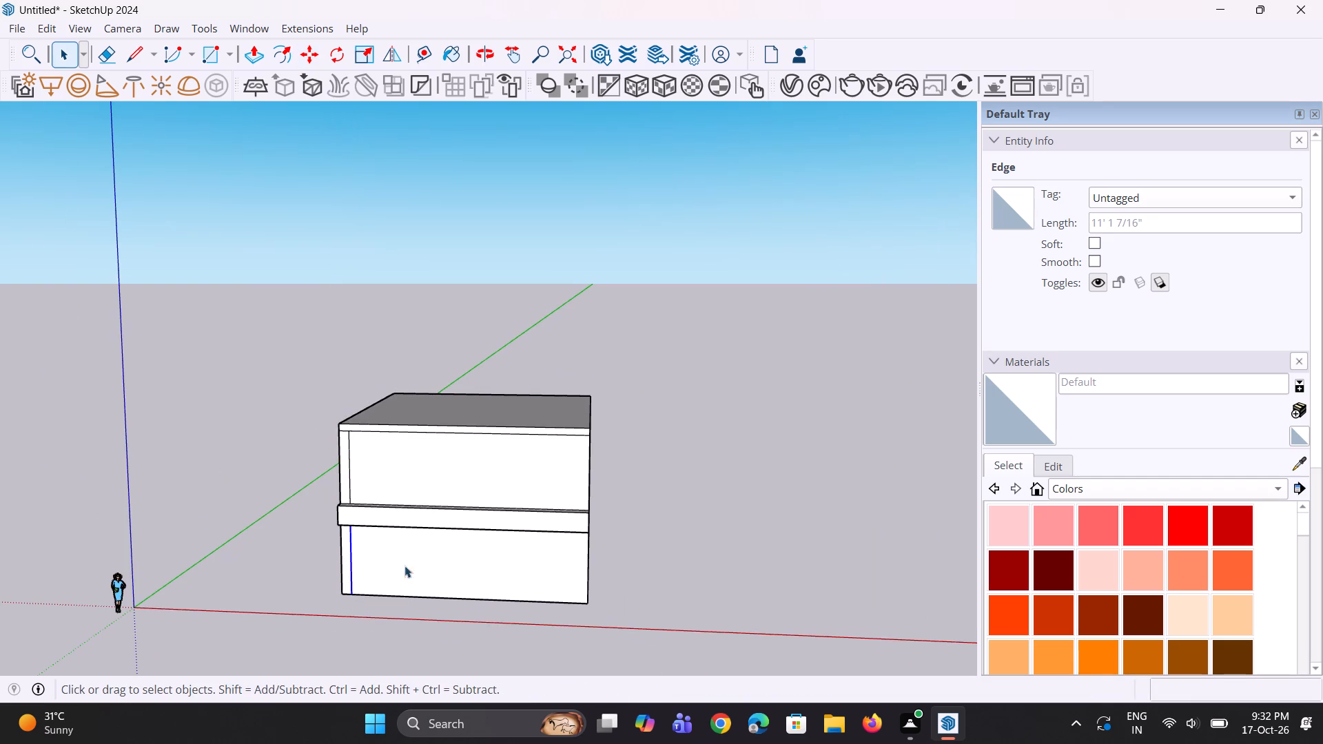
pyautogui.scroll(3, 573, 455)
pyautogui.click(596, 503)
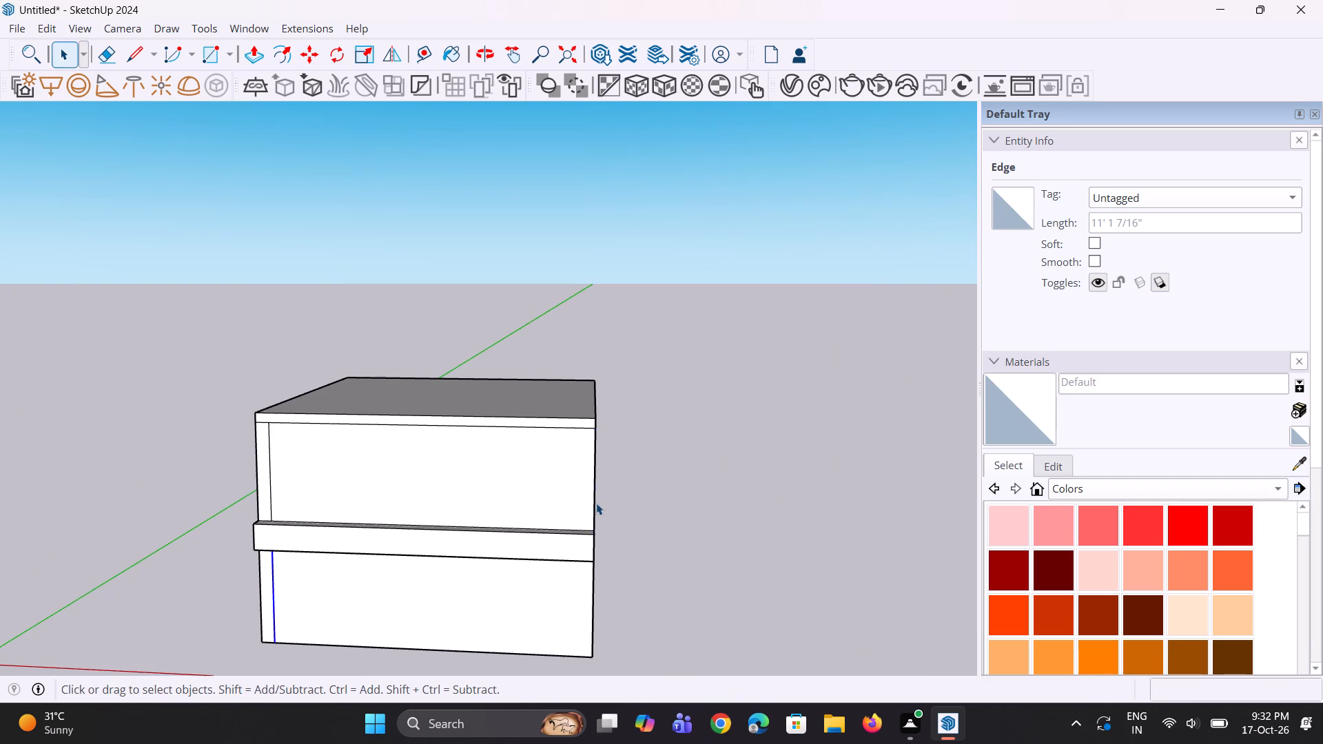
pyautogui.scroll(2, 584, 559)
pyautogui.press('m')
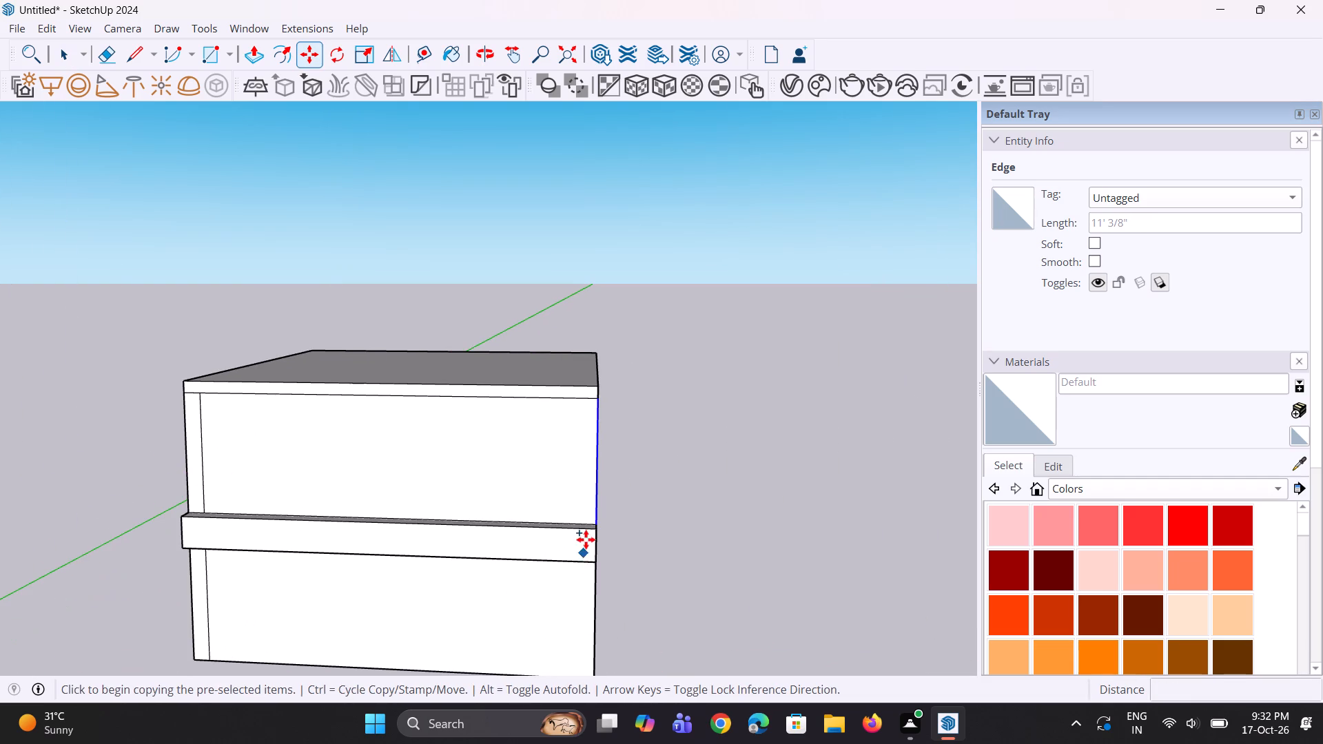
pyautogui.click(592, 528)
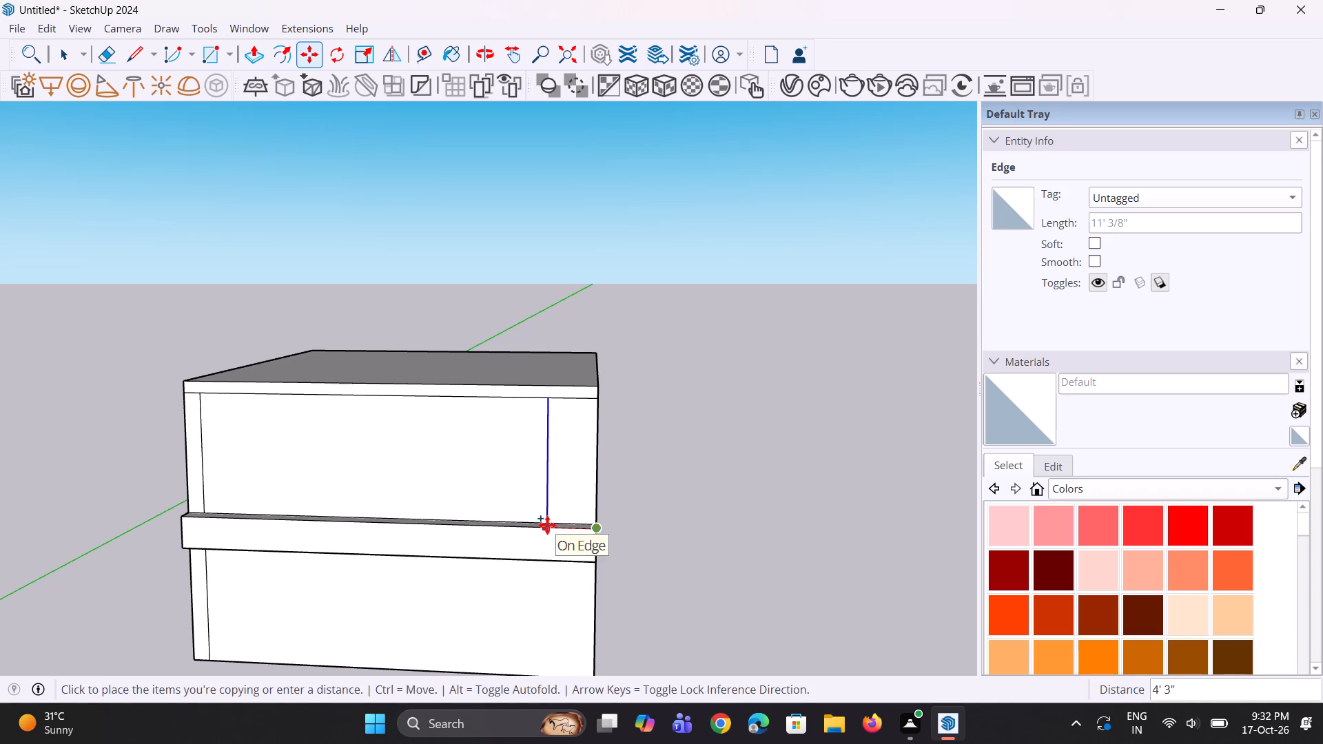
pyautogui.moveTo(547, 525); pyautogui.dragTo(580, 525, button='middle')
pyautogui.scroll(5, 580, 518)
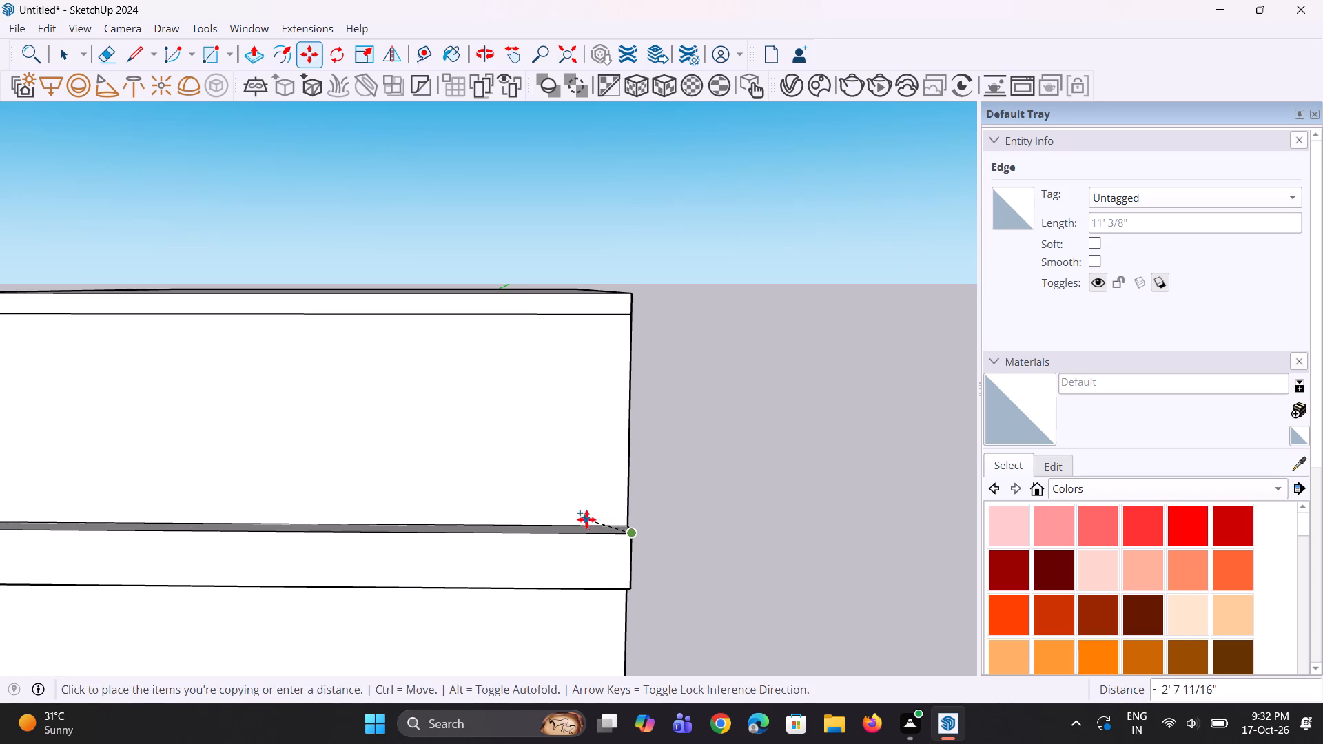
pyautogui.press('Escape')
# Copy the upper storey's vertical corner edge farthest from the origin 3' inward along the ledge-side facade.
pyautogui.scroll(-5, 591, 521)
pyautogui.scroll(5, 608, 521)
pyautogui.press('space')
pyautogui.click(617, 519)
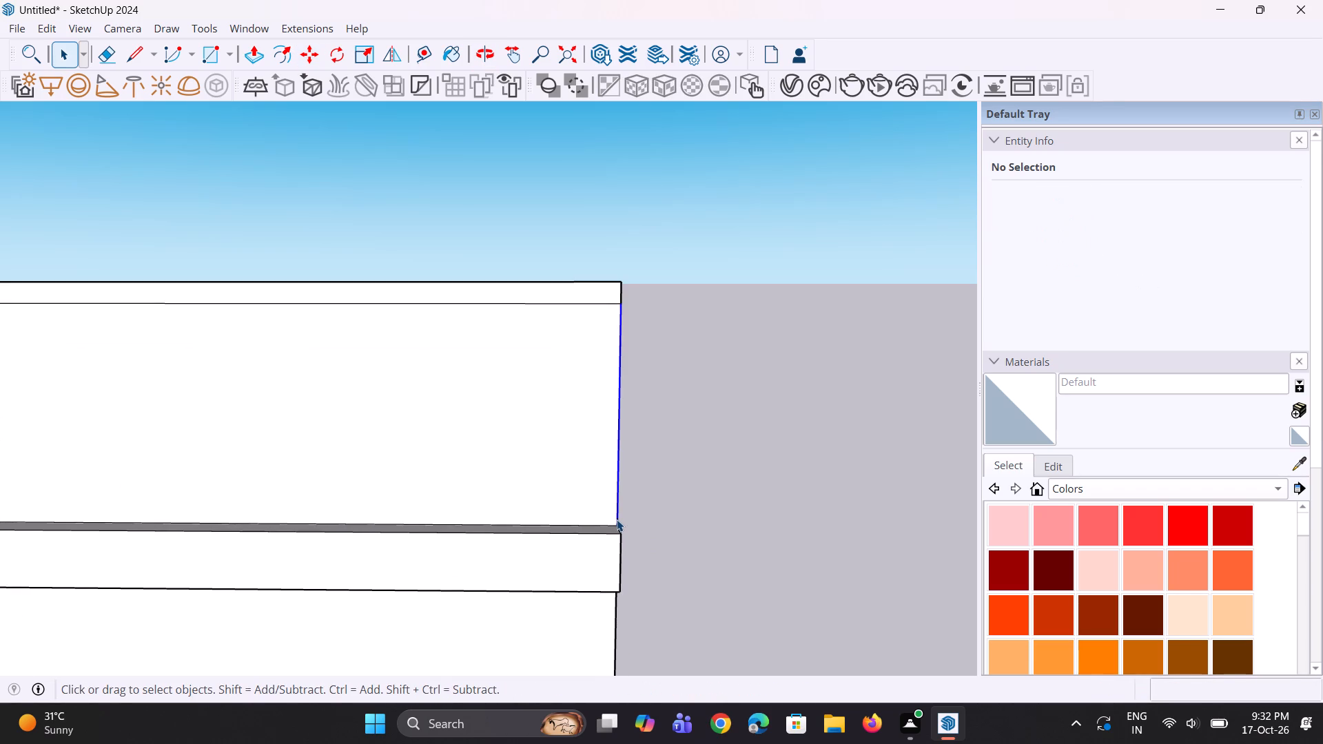
pyautogui.press('m')
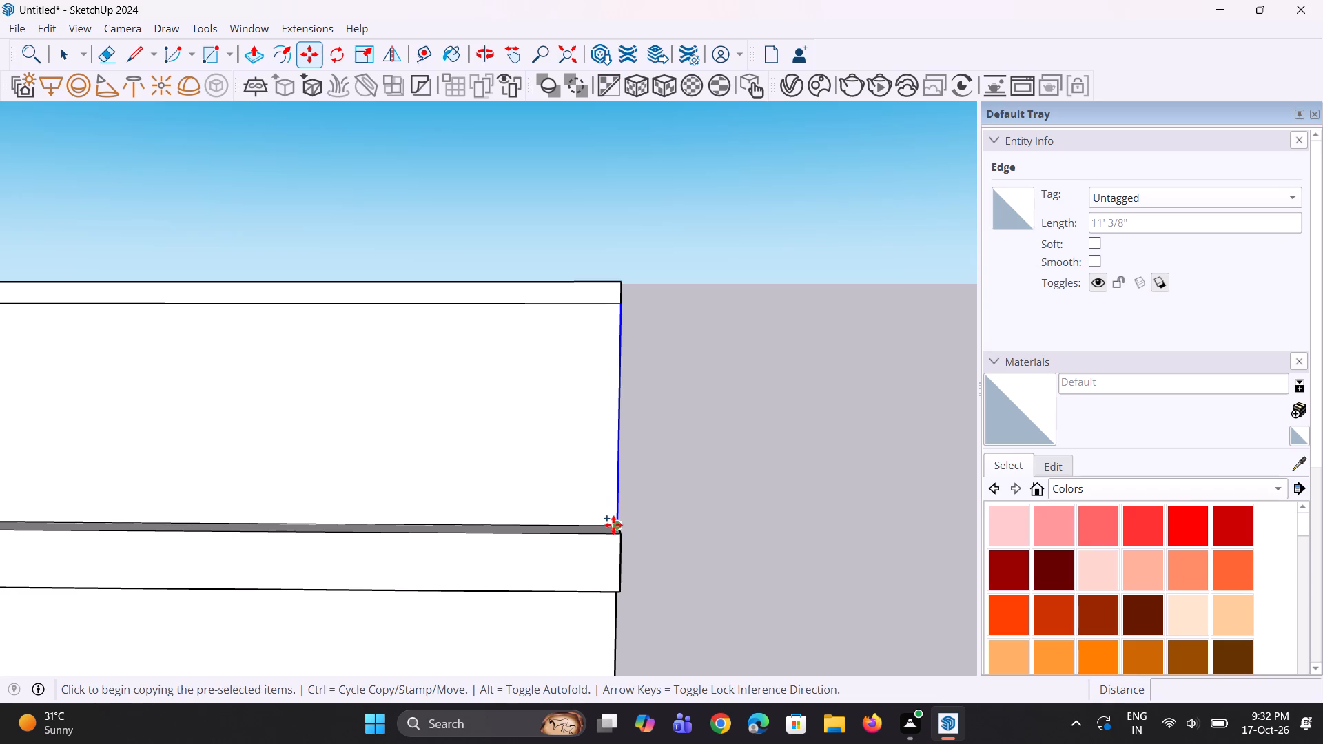
pyautogui.click(613, 525)
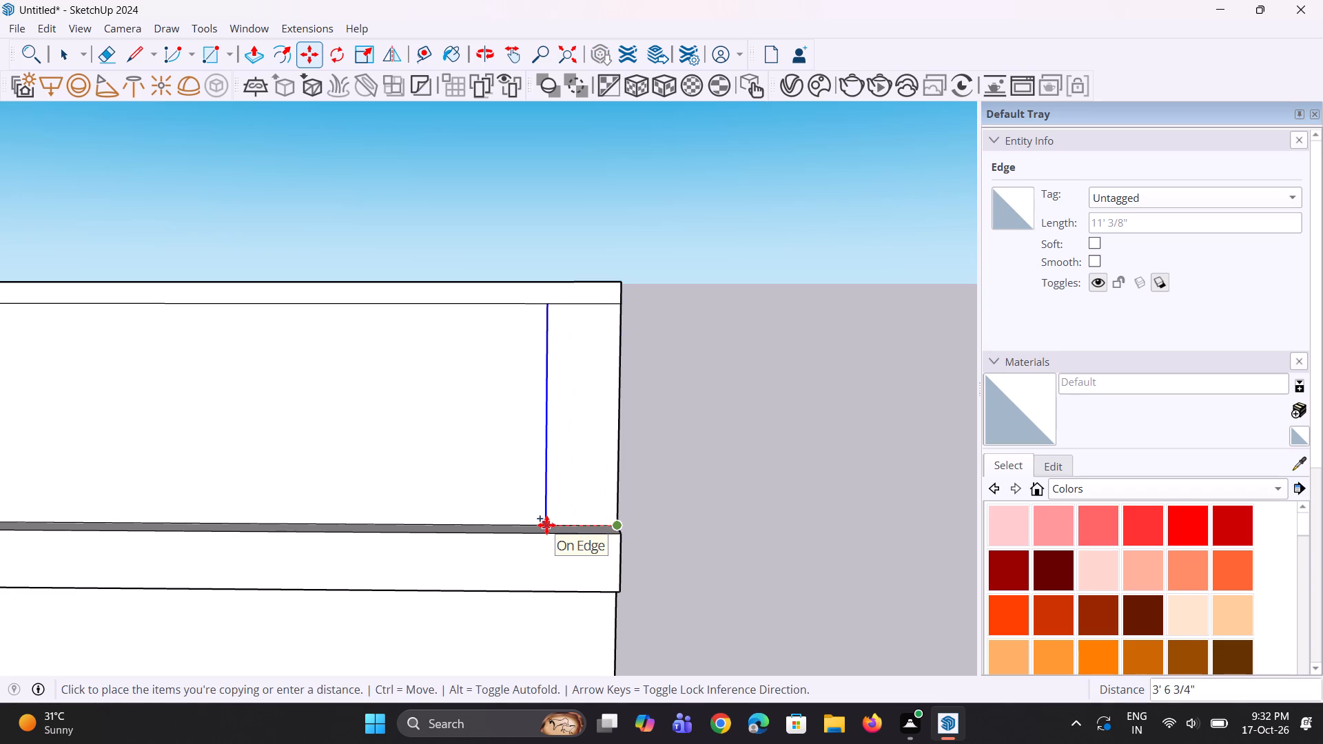
pyautogui.write("3'")
pyautogui.press('Return')
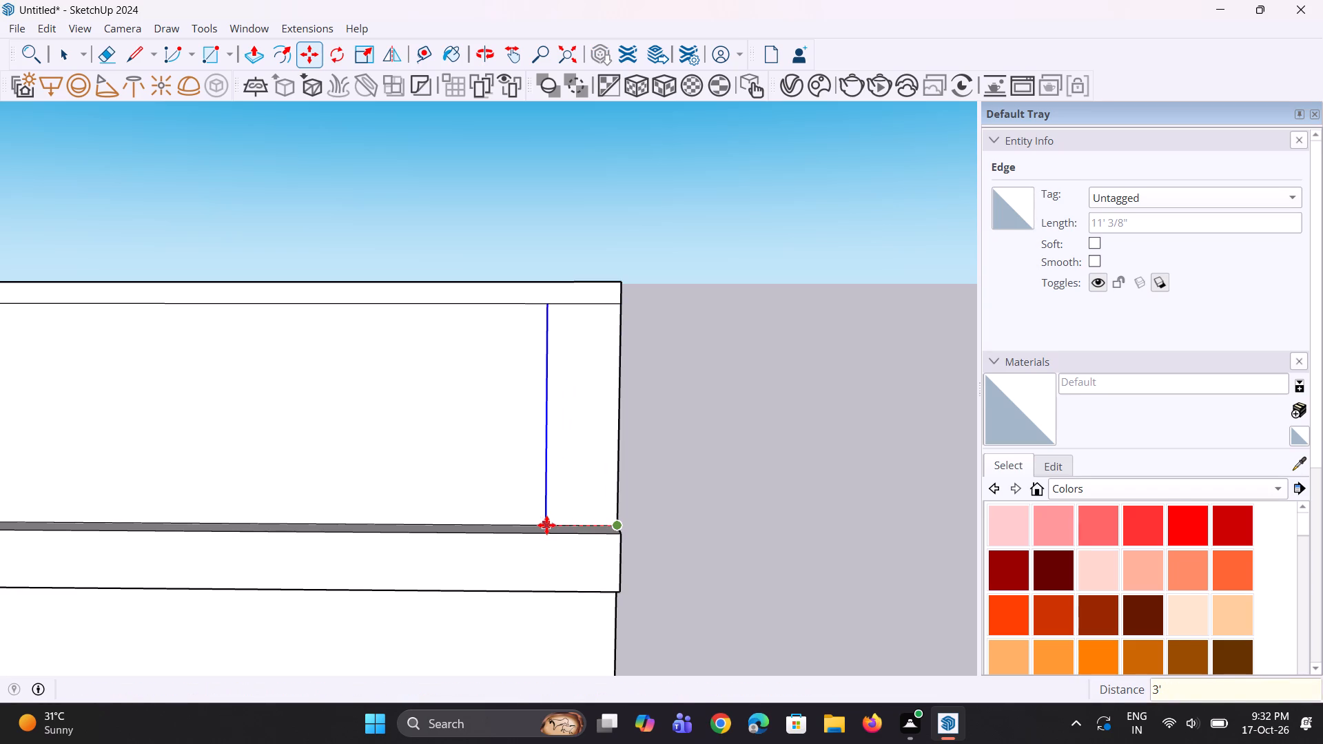
pyautogui.scroll(-10, 522, 523)
pyautogui.press('space')
pyautogui.press('space')
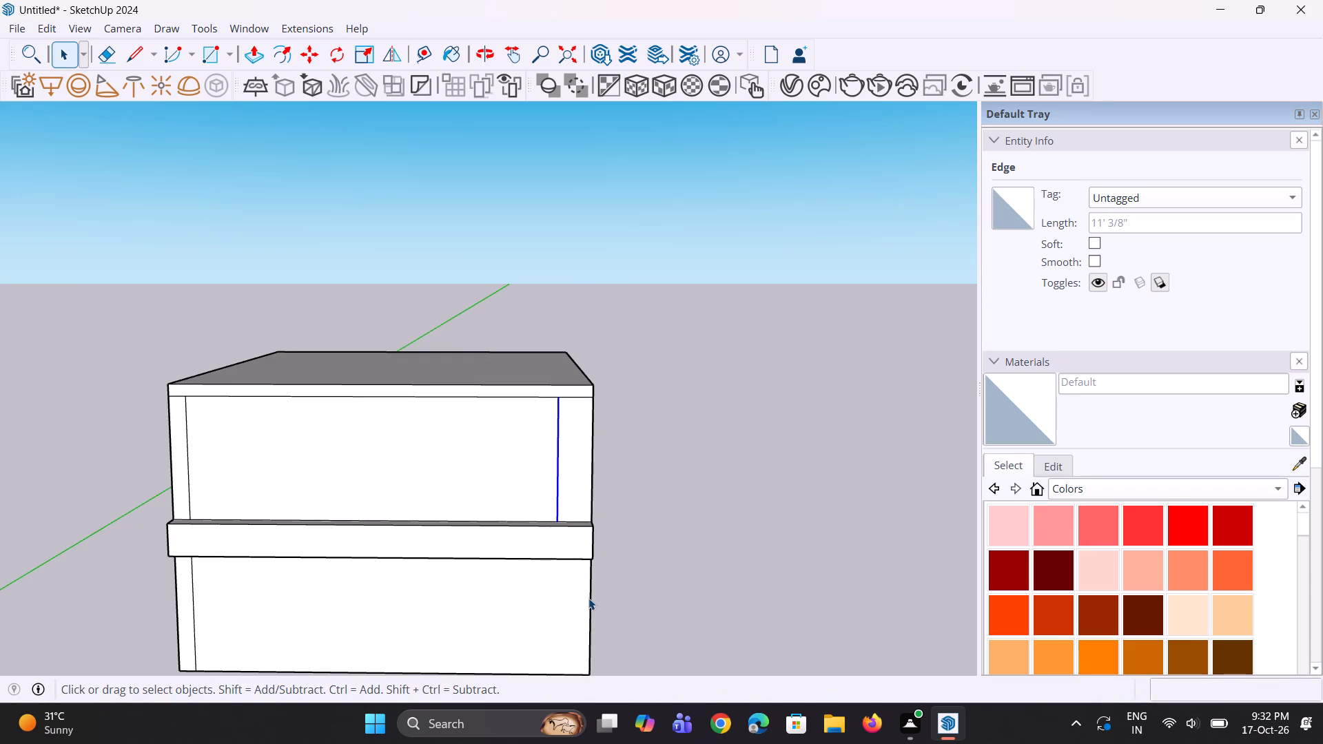
# Copy the lower storey's vertical corner edge farthest from the origin inward along the ledge-side facade, in line with the upper storey's strip line.
pyautogui.click(588, 598)
pyautogui.scroll(-4, 578, 510)
pyautogui.scroll(7, 582, 592)
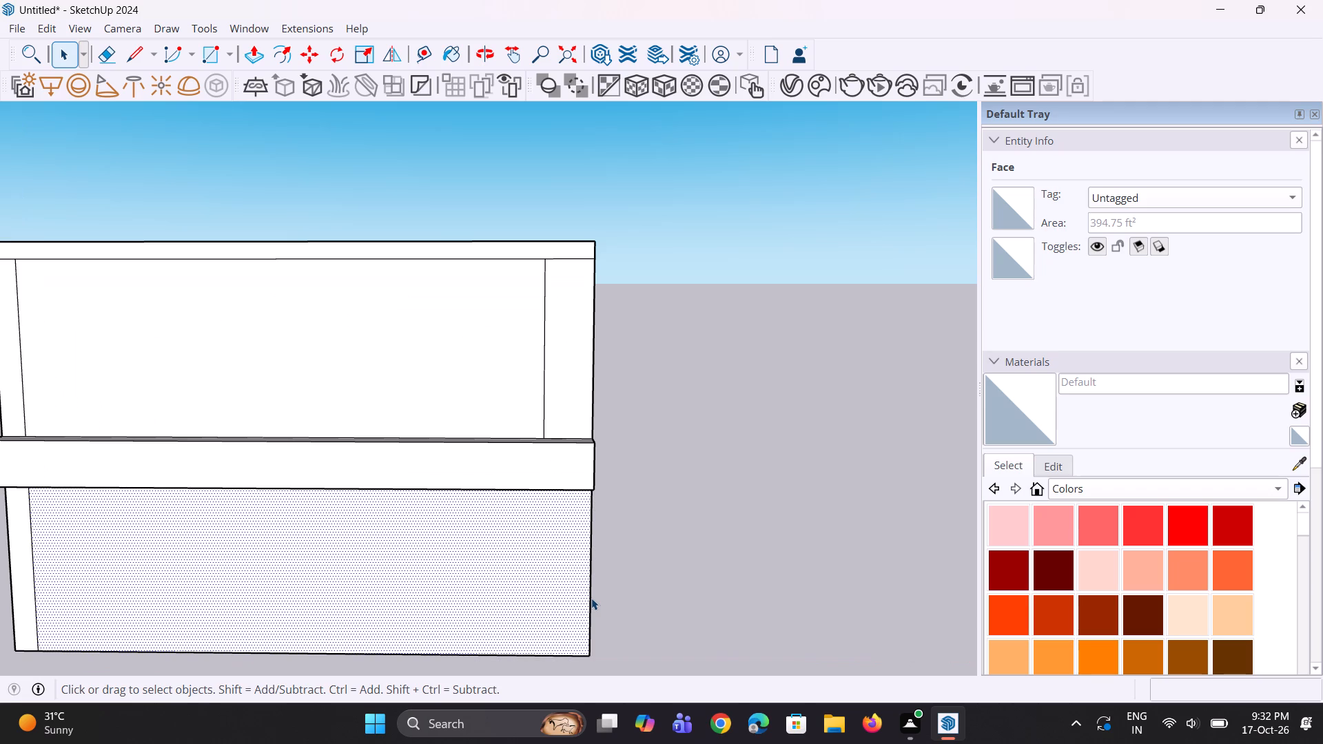
pyautogui.click(591, 598)
pyautogui.scroll(-4, 591, 459)
pyautogui.scroll(6, 611, 612)
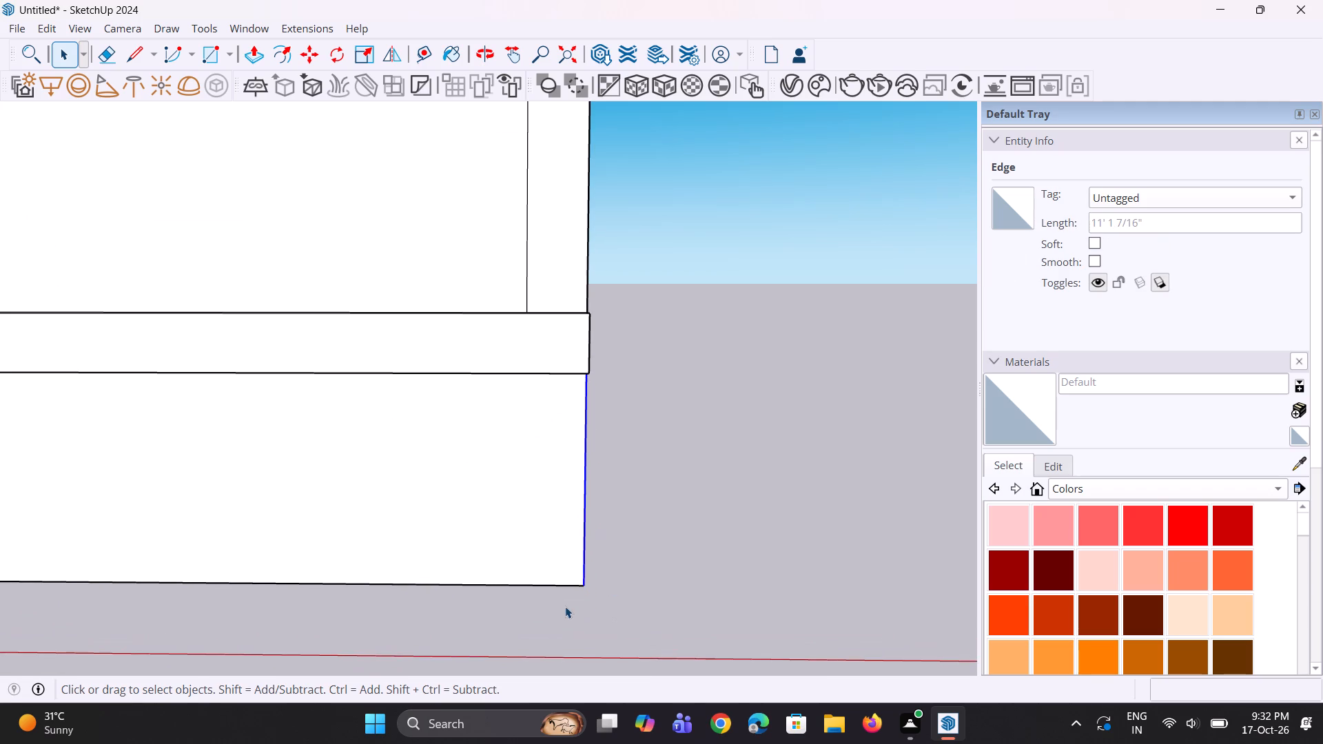
pyautogui.press('m')
pyautogui.click(582, 588)
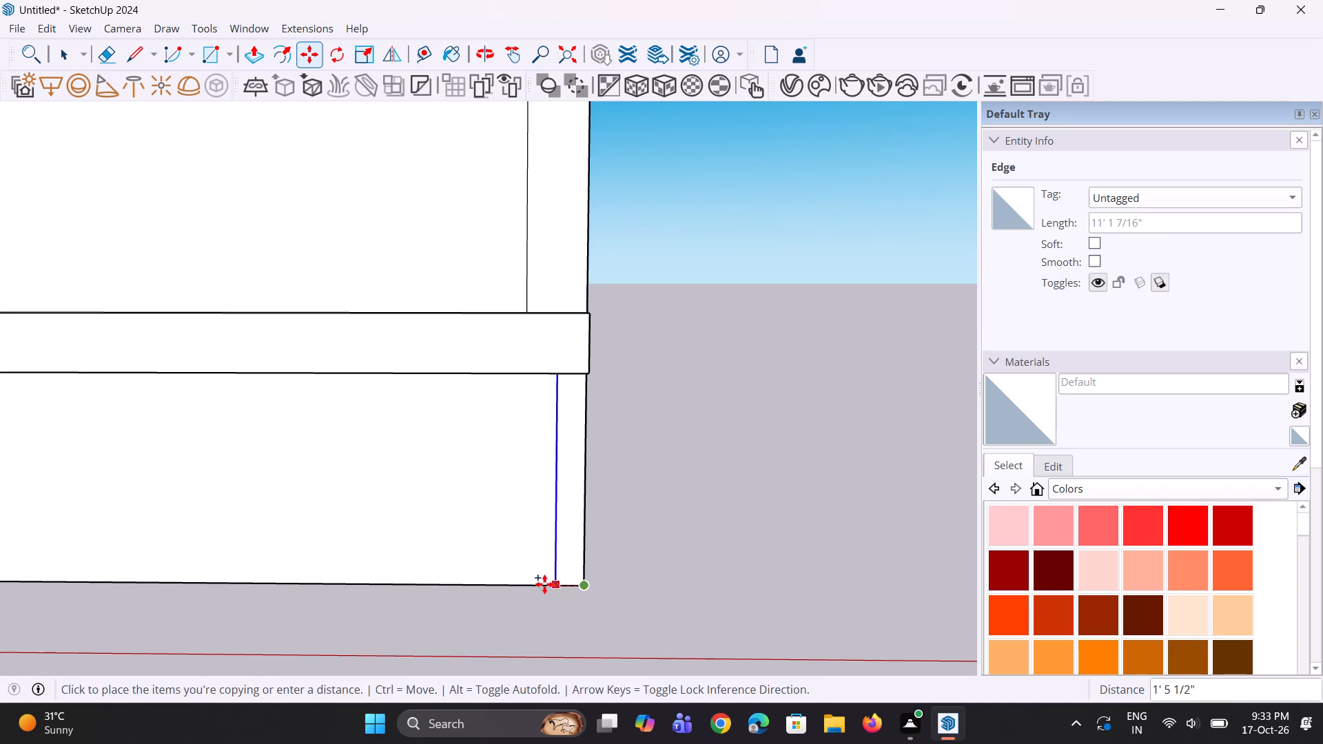
pyautogui.click(522, 584)
pyautogui.scroll(-6, 591, 620)
pyautogui.press('space')
pyautogui.press('space')
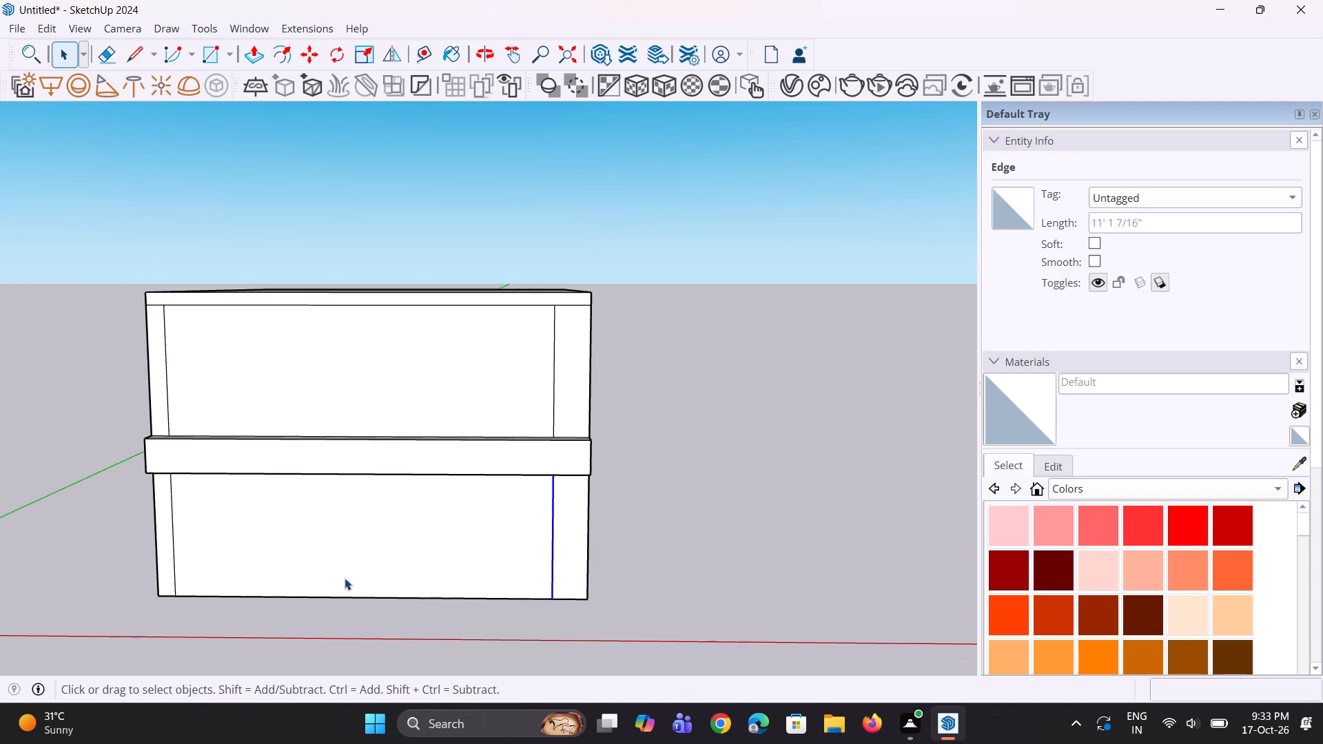
# Erase the lower and upper storeys' 1'6" strip lines near the origin-side corner of the ledge-side facade.
pyautogui.press('e')
pyautogui.scroll(3, 216, 543)
pyautogui.click(164, 532)
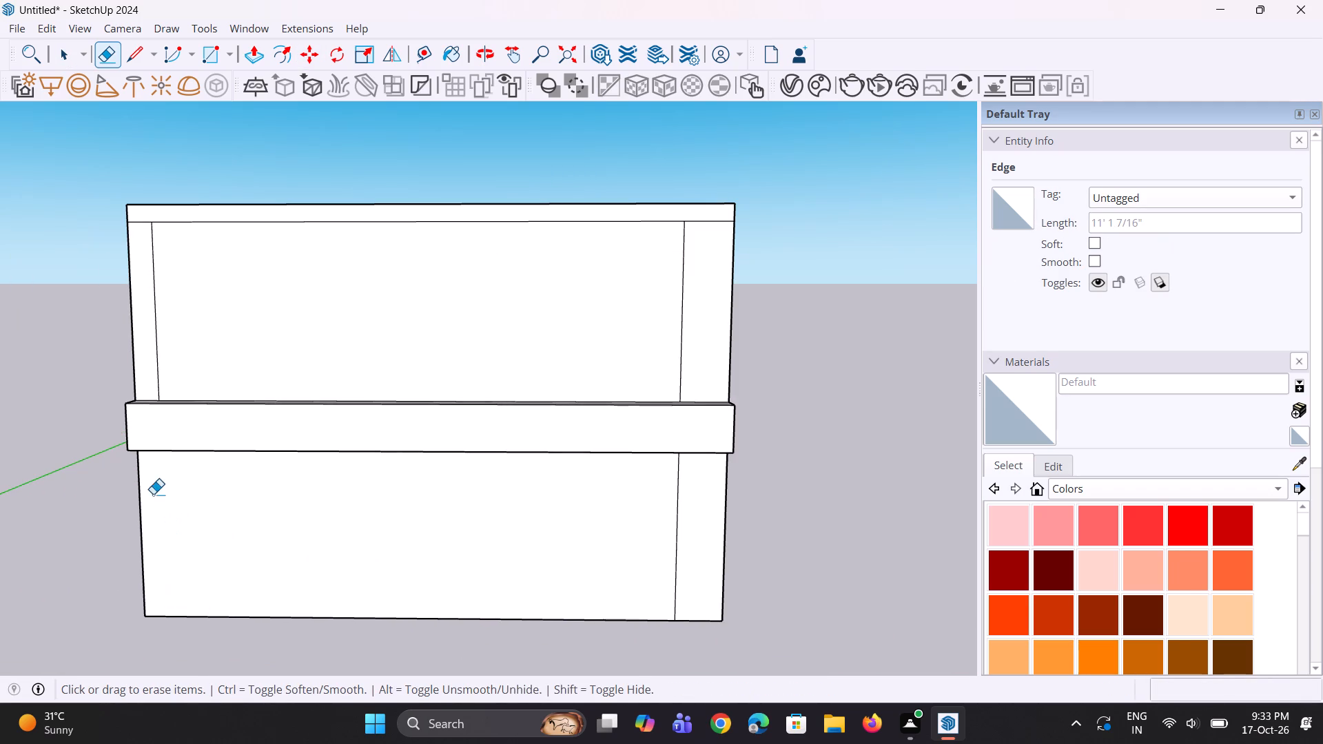
pyautogui.click(158, 366)
pyautogui.scroll(-6, 284, 399)
pyautogui.press('space')
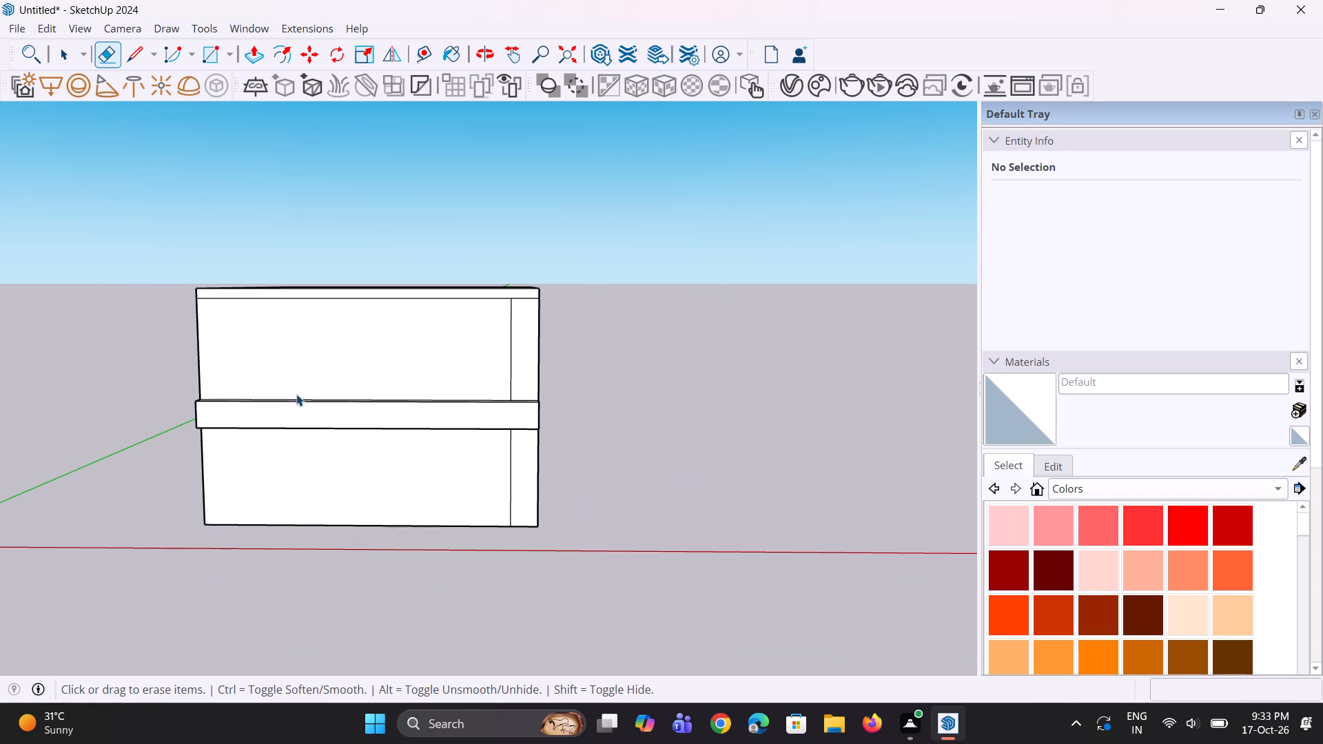
pyautogui.press('space')
# Copy the lower storey's vertical corner edge nearest the origin about 3' inward along the ledge-side facade.
pyautogui.scroll(3, 221, 485)
pyautogui.click(201, 493)
pyautogui.scroll(3, 198, 544)
pyautogui.press('m')
pyautogui.click(210, 533)
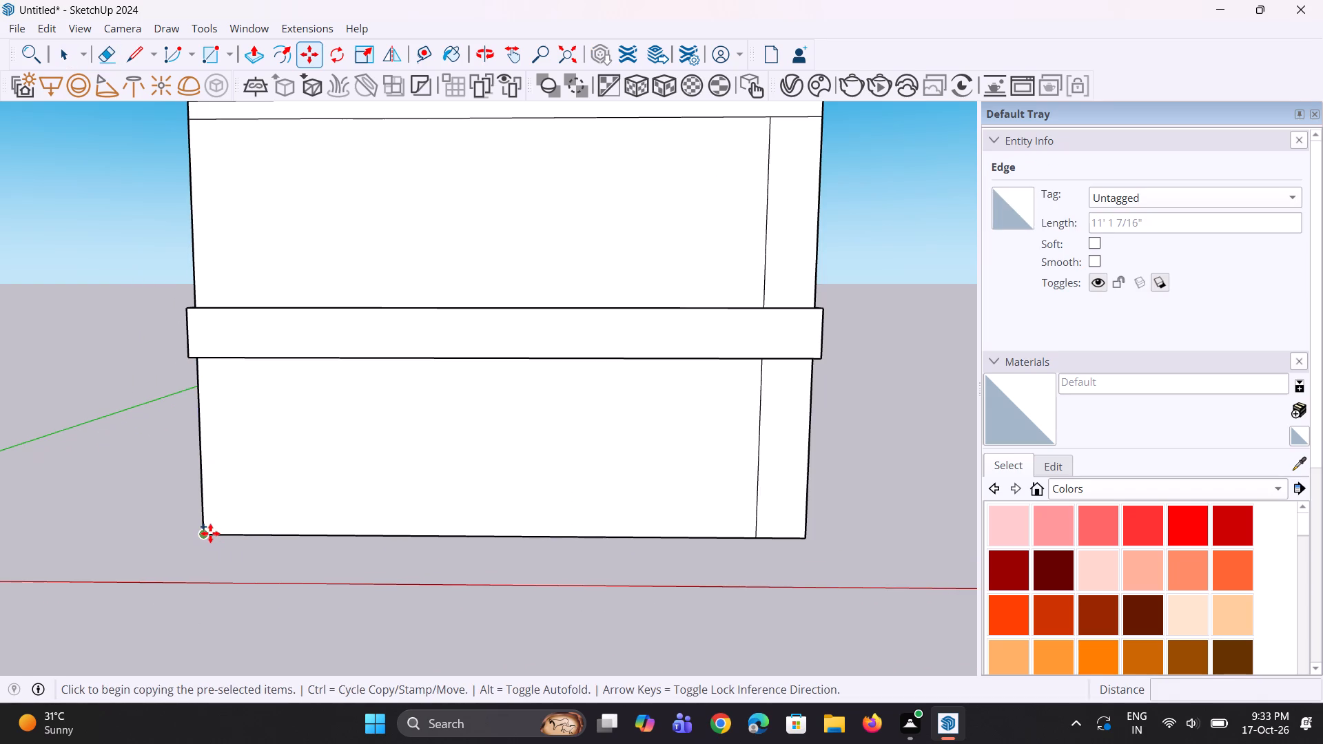
pyautogui.click(249, 538)
pyautogui.scroll(-5, 285, 547)
pyautogui.press('space')
pyautogui.press('space')
pyautogui.click(285, 568)
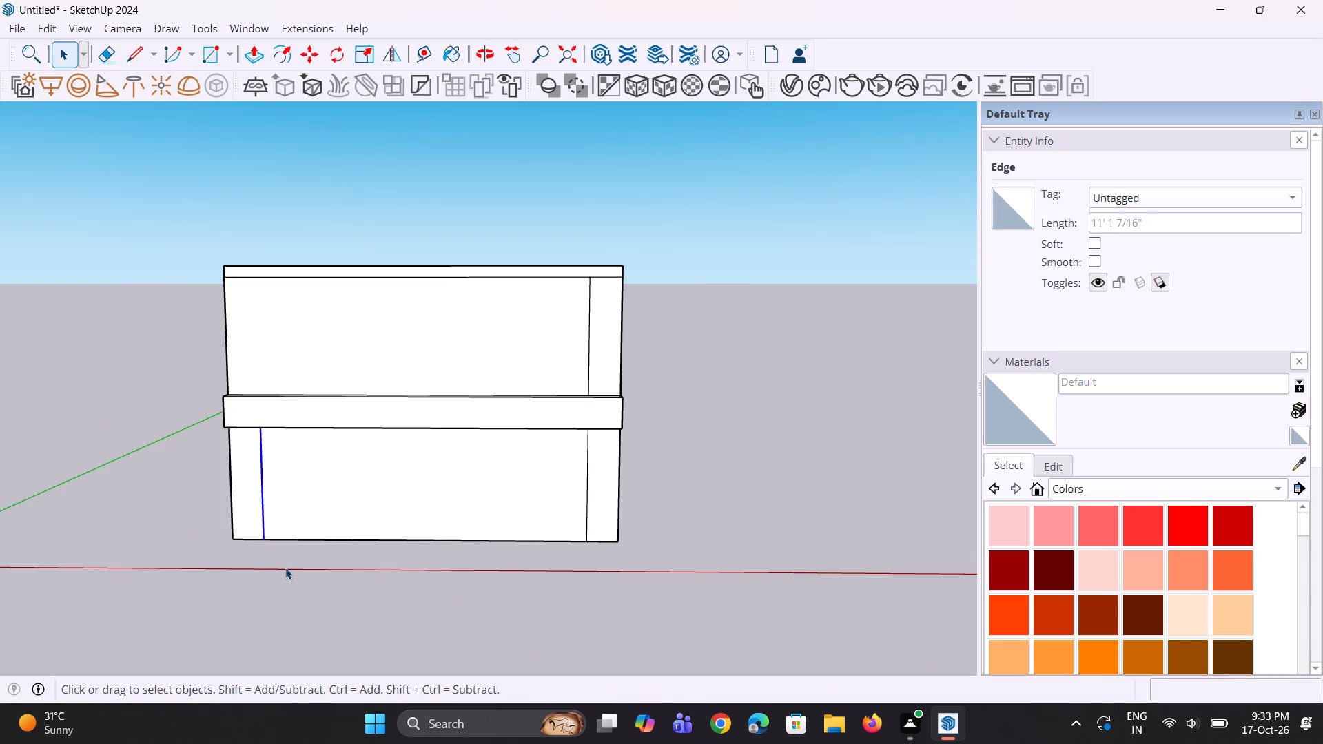
# Copy the upper storey's vertical corner edge nearest the origin 3' inward along the ledge-side facade.
pyautogui.scroll(2, 227, 392)
pyautogui.click(227, 387)
pyautogui.moveTo(229, 393); pyautogui.dragTo(252, 485, button='middle')
pyautogui.scroll(2, 247, 447)
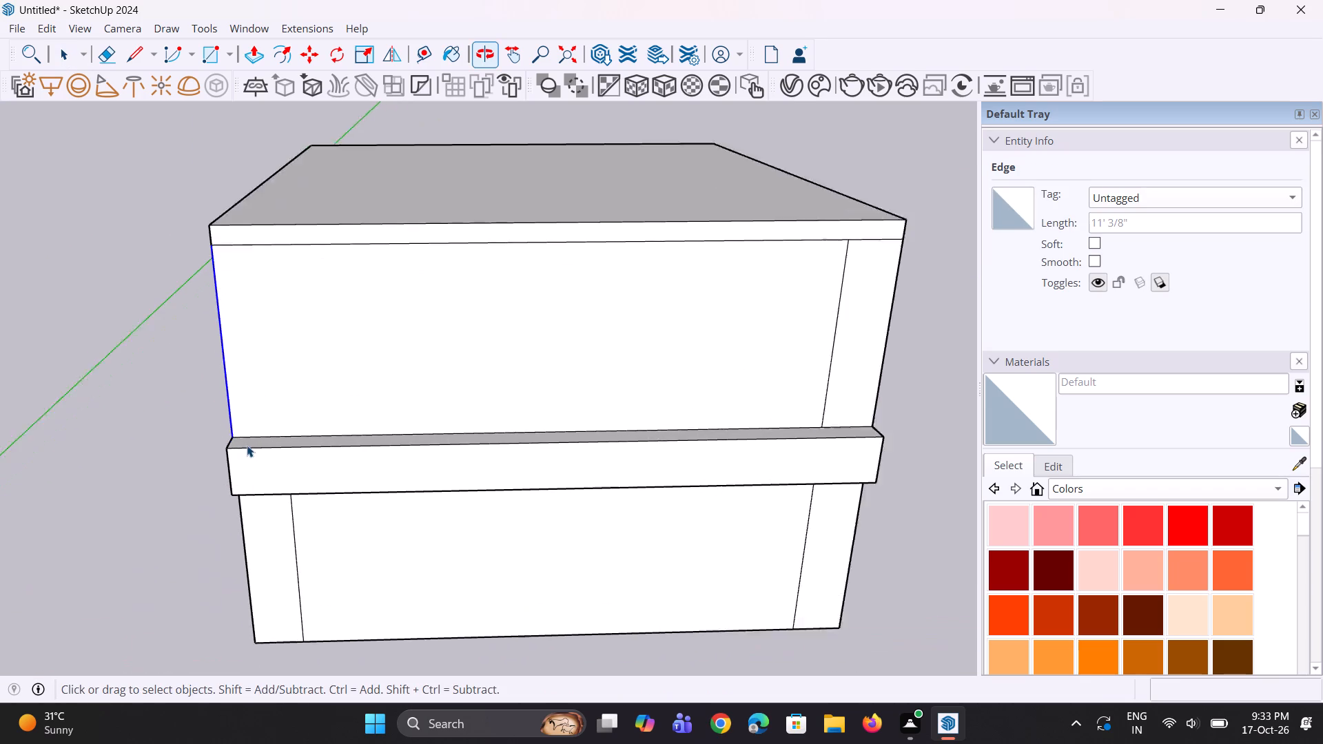
pyautogui.scroll(5, 247, 445)
pyautogui.press('m')
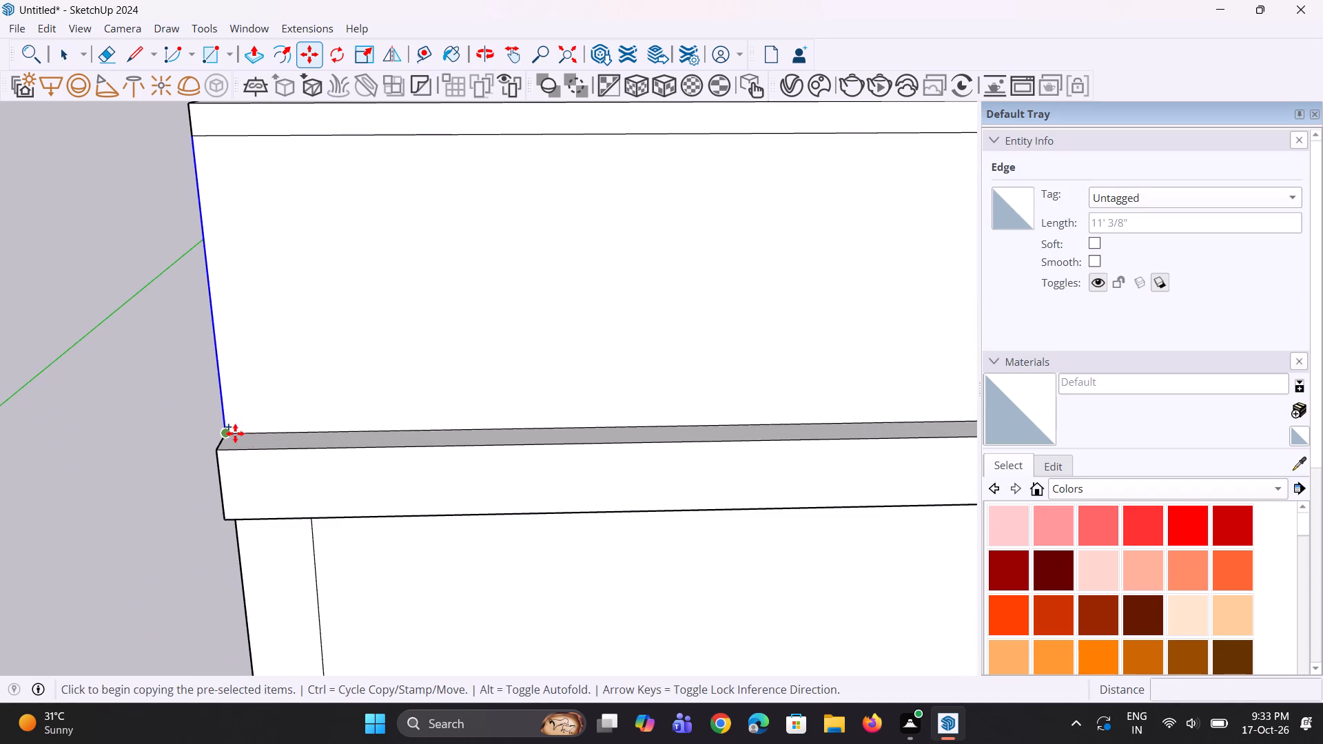
pyautogui.click(235, 433)
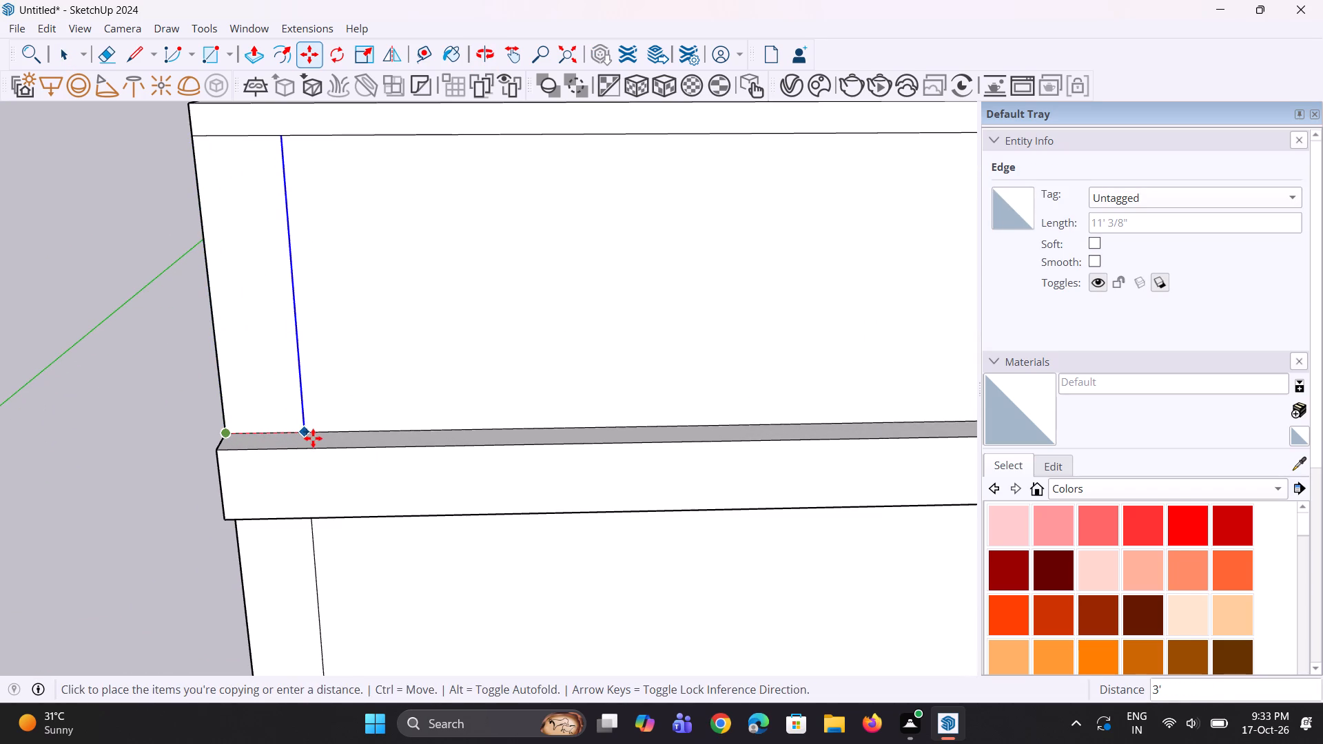
pyautogui.click(314, 437)
pyautogui.scroll(-6, 260, 524)
pyautogui.press('space')
pyautogui.press('space')
pyautogui.click(191, 509)
pyautogui.scroll(-6, 187, 504)
pyautogui.moveTo(247, 537); pyautogui.dragTo(225, 477, button='middle')
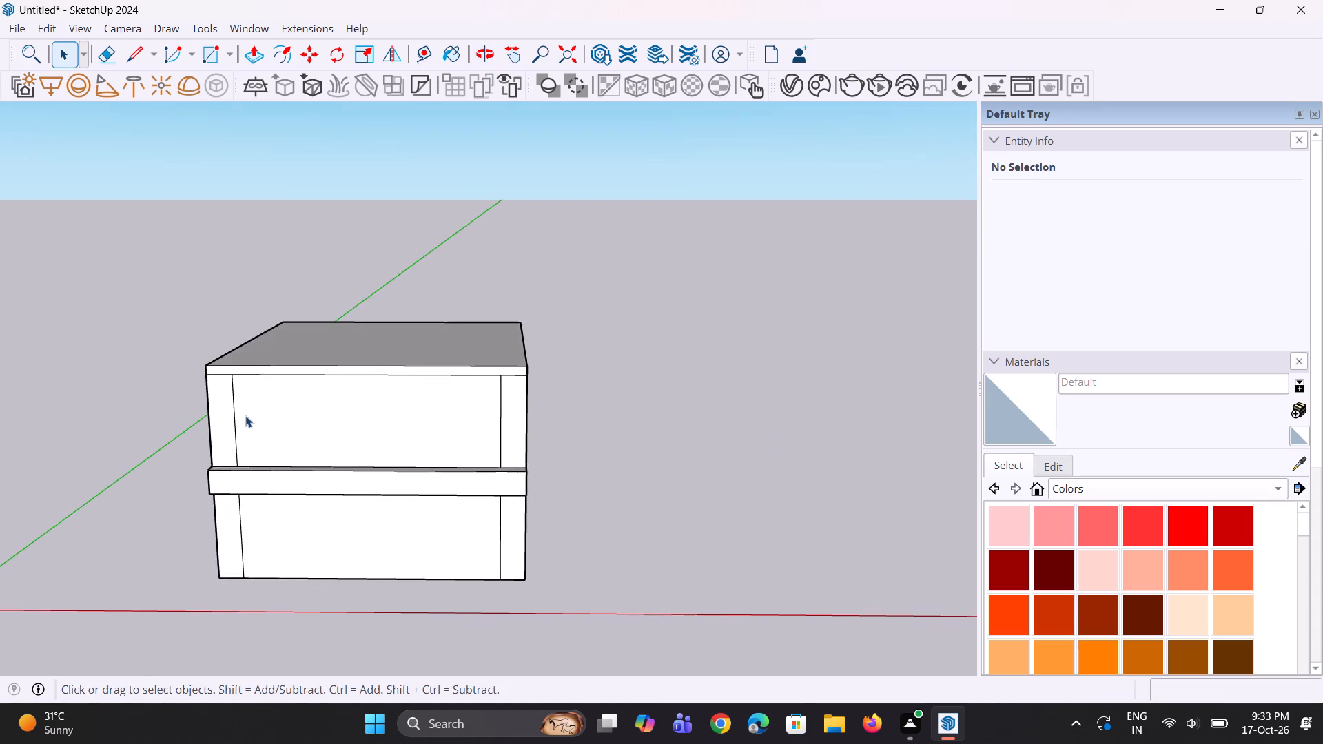
# Push the upper storey's central facade panel inward about 9'5" between the two side strips.
pyautogui.scroll(3, 246, 415)
pyautogui.scroll(-3, 276, 428)
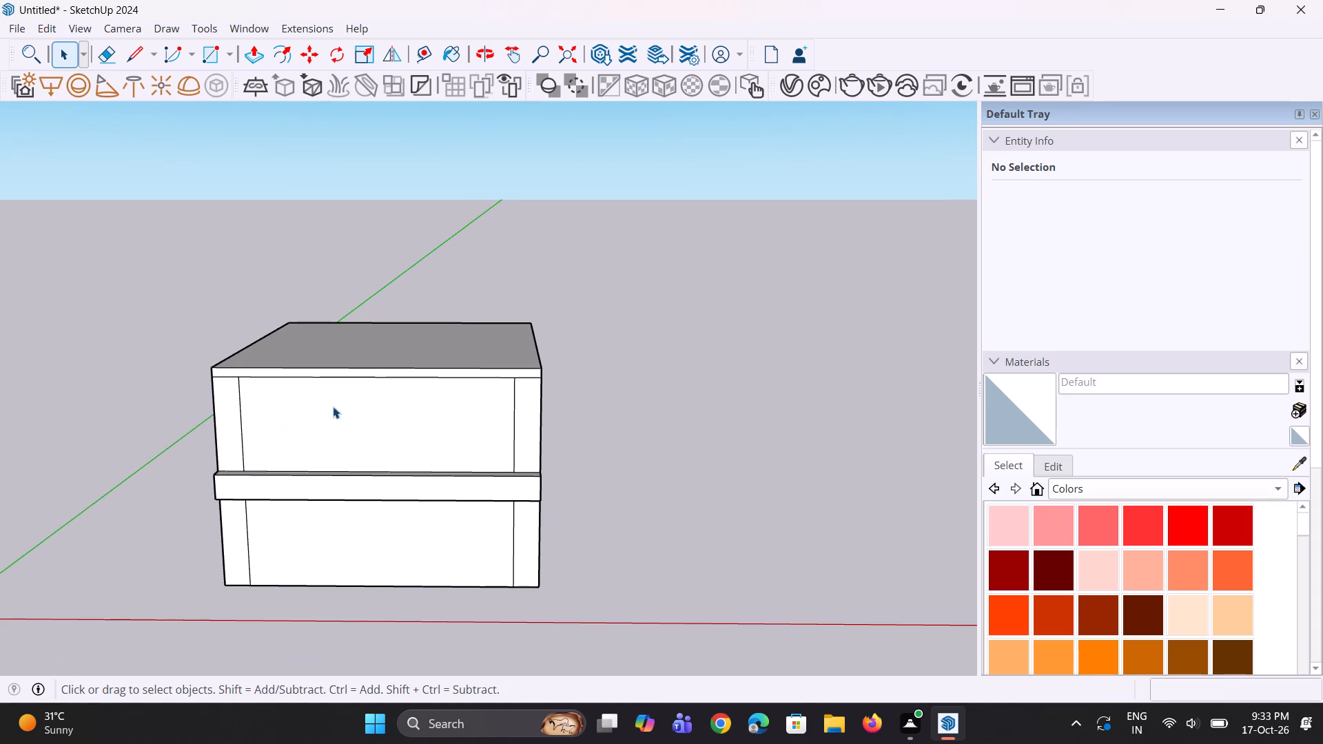
pyautogui.moveTo(333, 406); pyautogui.dragTo(296, 442, button='middle')
pyautogui.scroll(3, 308, 415)
pyautogui.press('p')
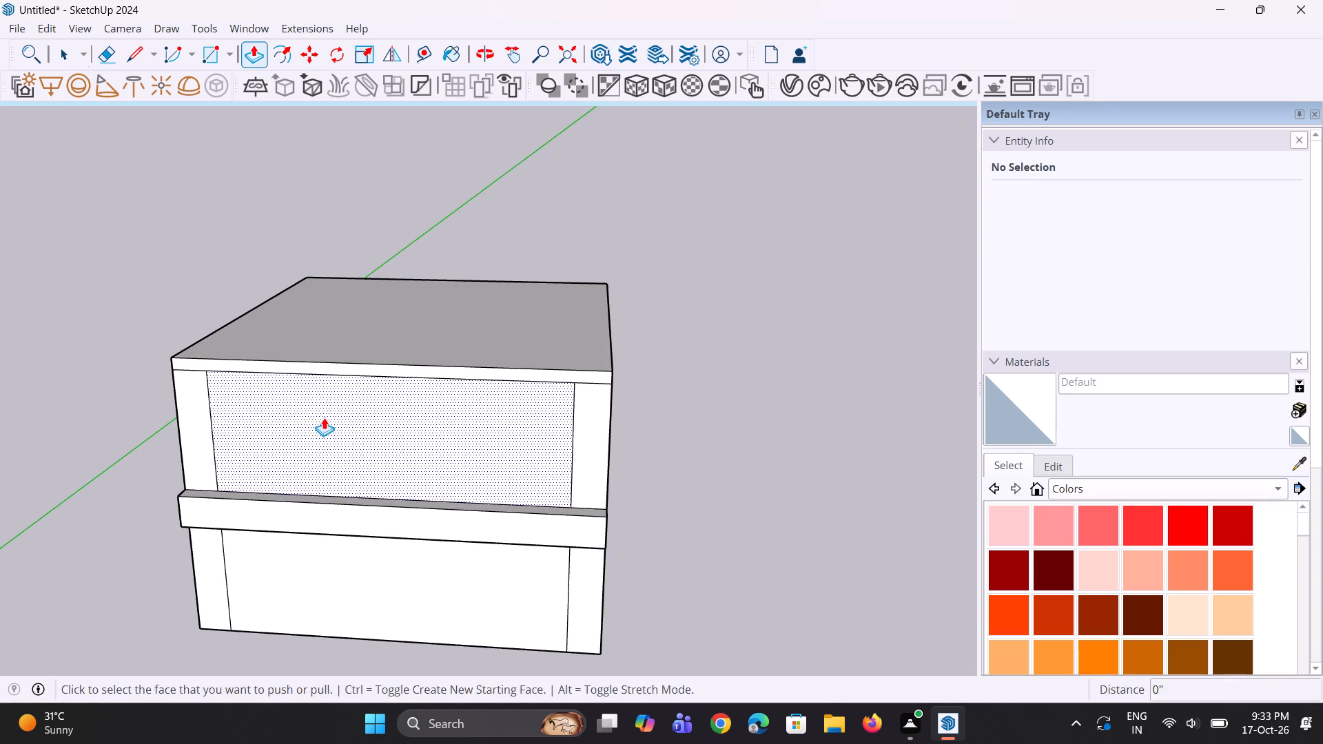
pyautogui.click(324, 417)
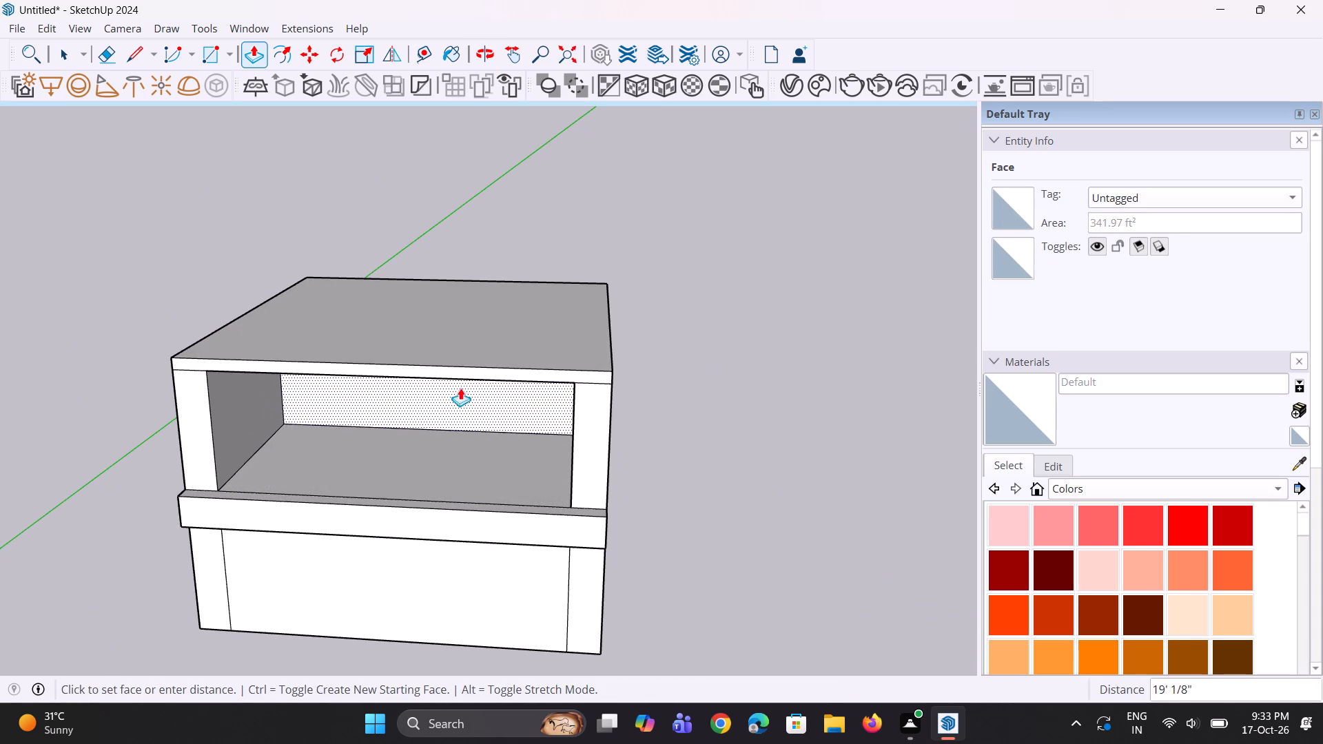
pyautogui.click(450, 428)
# Push the back face of the upper storey's recess about 12'5" deeper into the building.
pyautogui.scroll(3, 437, 446)
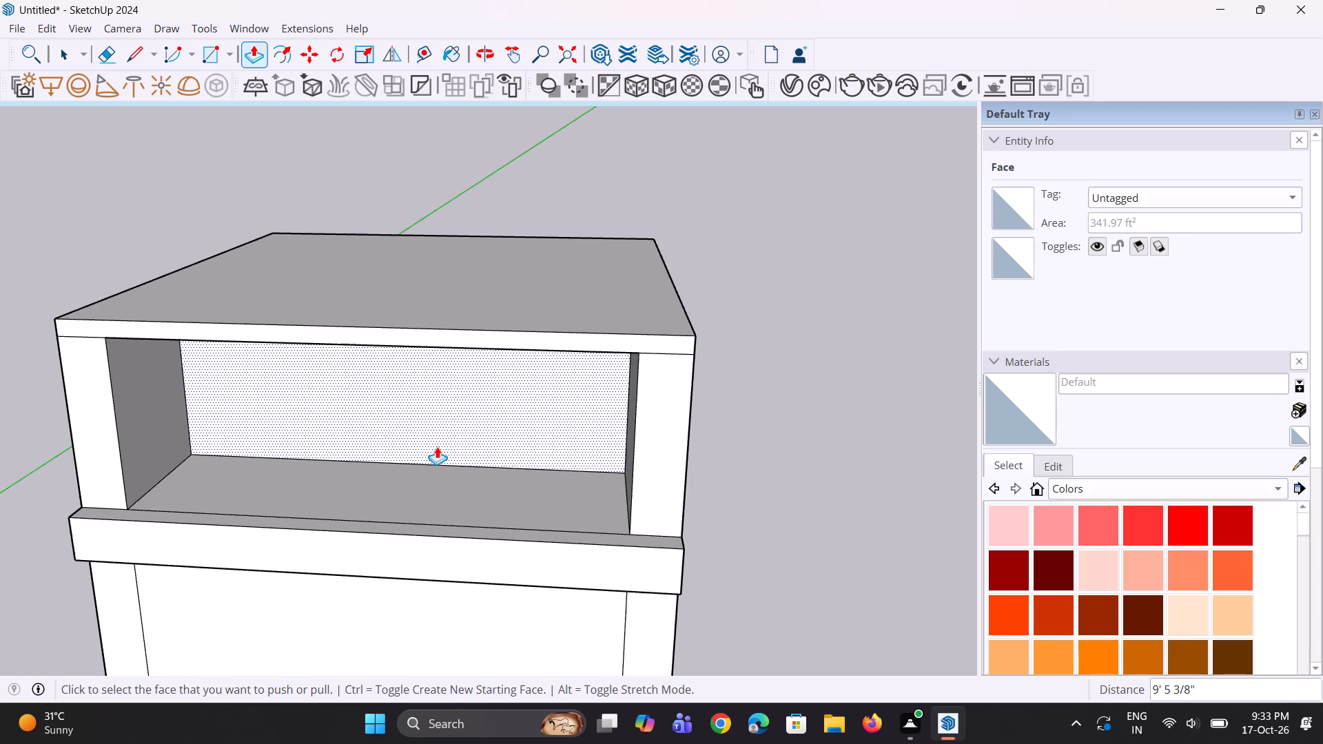
pyautogui.scroll(1, 427, 453)
pyautogui.moveTo(427, 453); pyautogui.dragTo(424, 421, button='middle')
pyautogui.scroll(1, 424, 421)
pyautogui.click(449, 404)
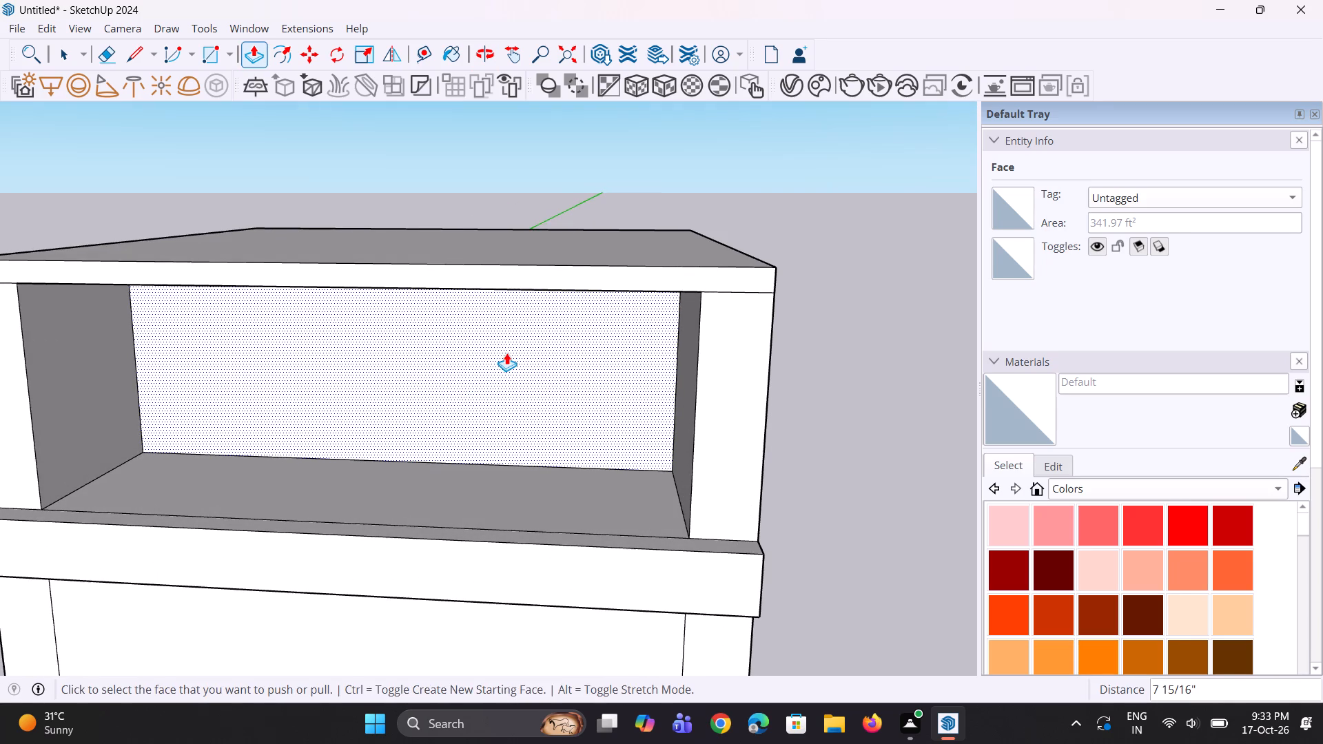
pyautogui.moveTo(467, 423); pyautogui.dragTo(389, 482, button='middle')
pyautogui.click(407, 453)
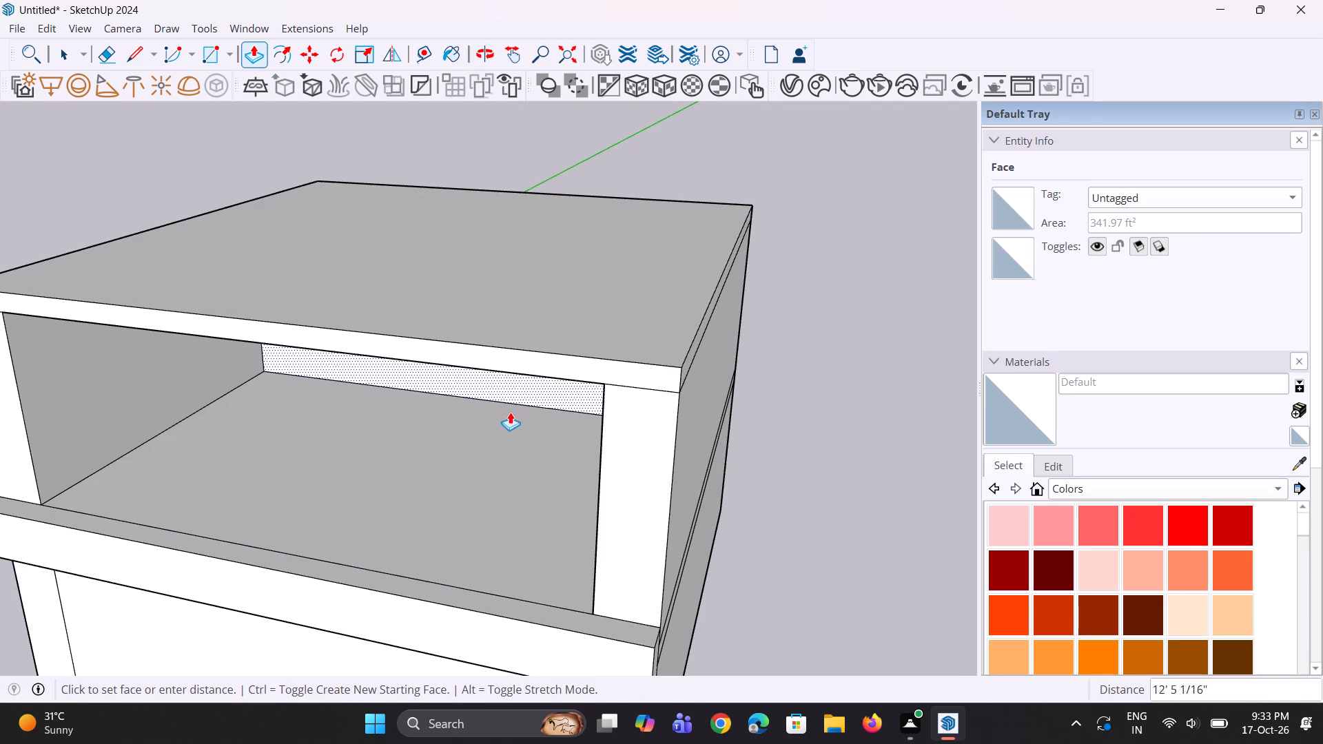
pyautogui.click(509, 414)
# Push the back face of the upper storey's recess a further 14'8" or so into the building.
pyautogui.moveTo(410, 490); pyautogui.dragTo(462, 429, button='middle')
pyautogui.scroll(3, 455, 420)
pyautogui.click(470, 399)
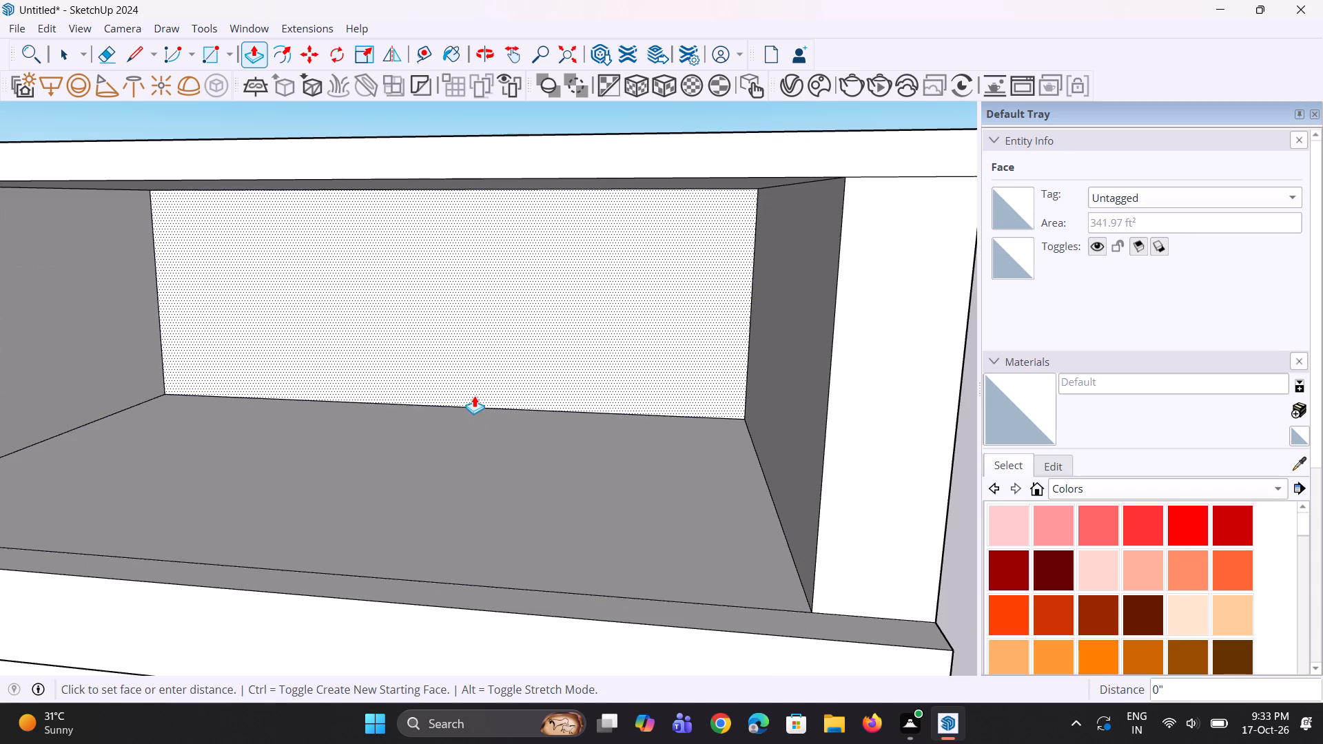
pyautogui.click(516, 353)
# Push the lower storey's central facade panel inward 36'5 5/8", matching the depth of the upper storey's recess.
pyautogui.scroll(-11, 420, 404)
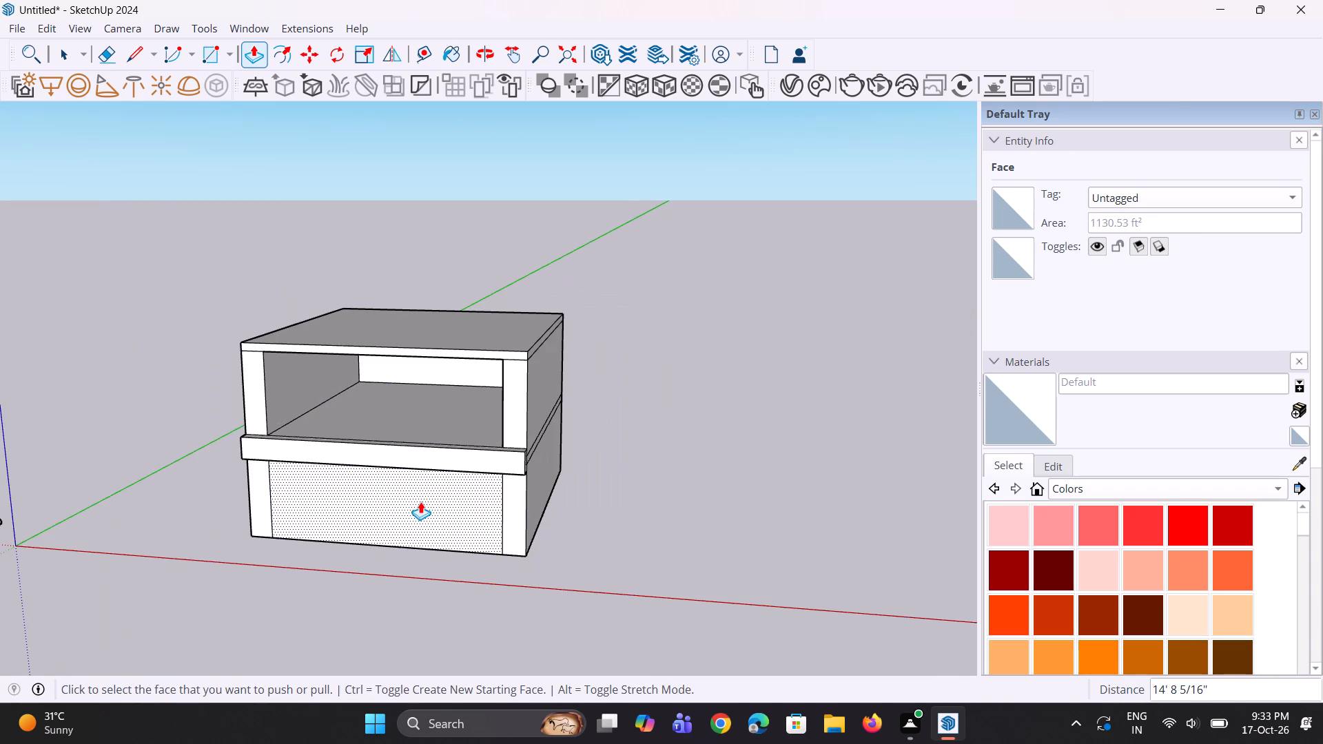
pyautogui.click(420, 502)
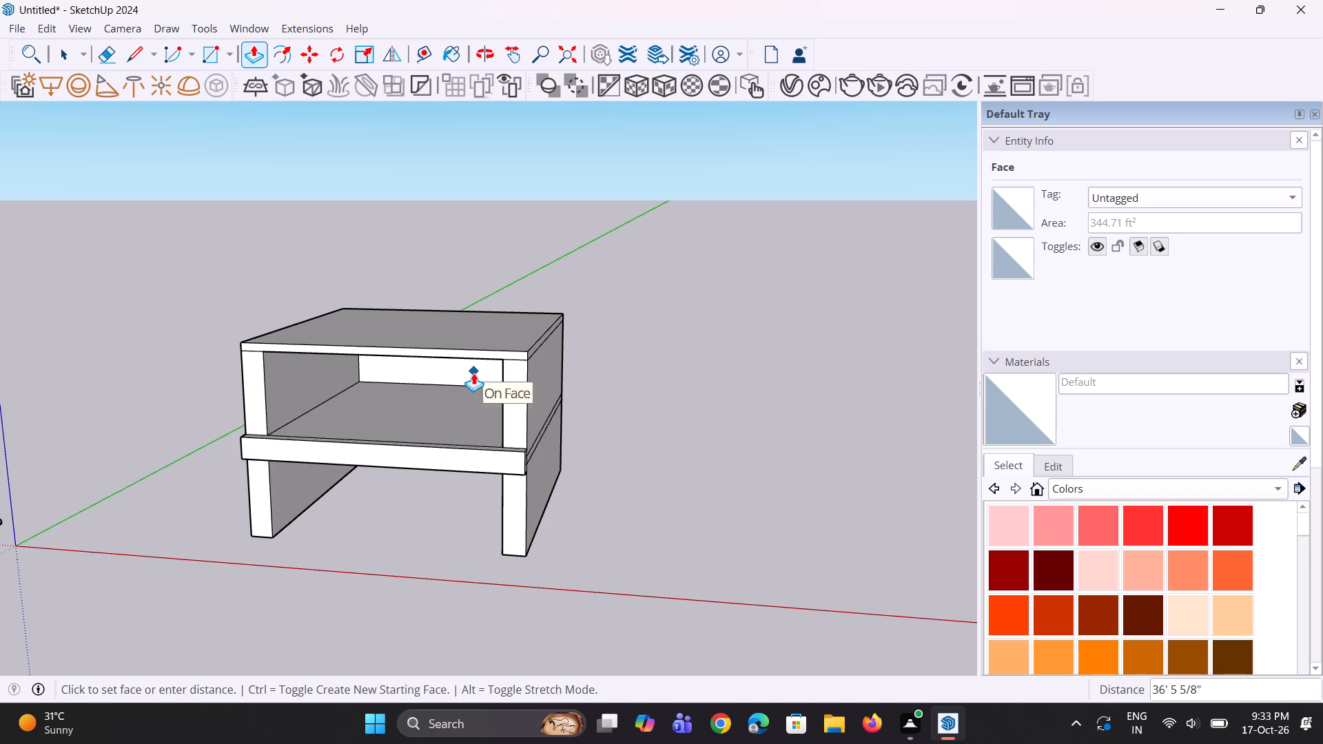
pyautogui.click(473, 373)
pyautogui.moveTo(455, 448); pyautogui.dragTo(523, 379, button='middle')
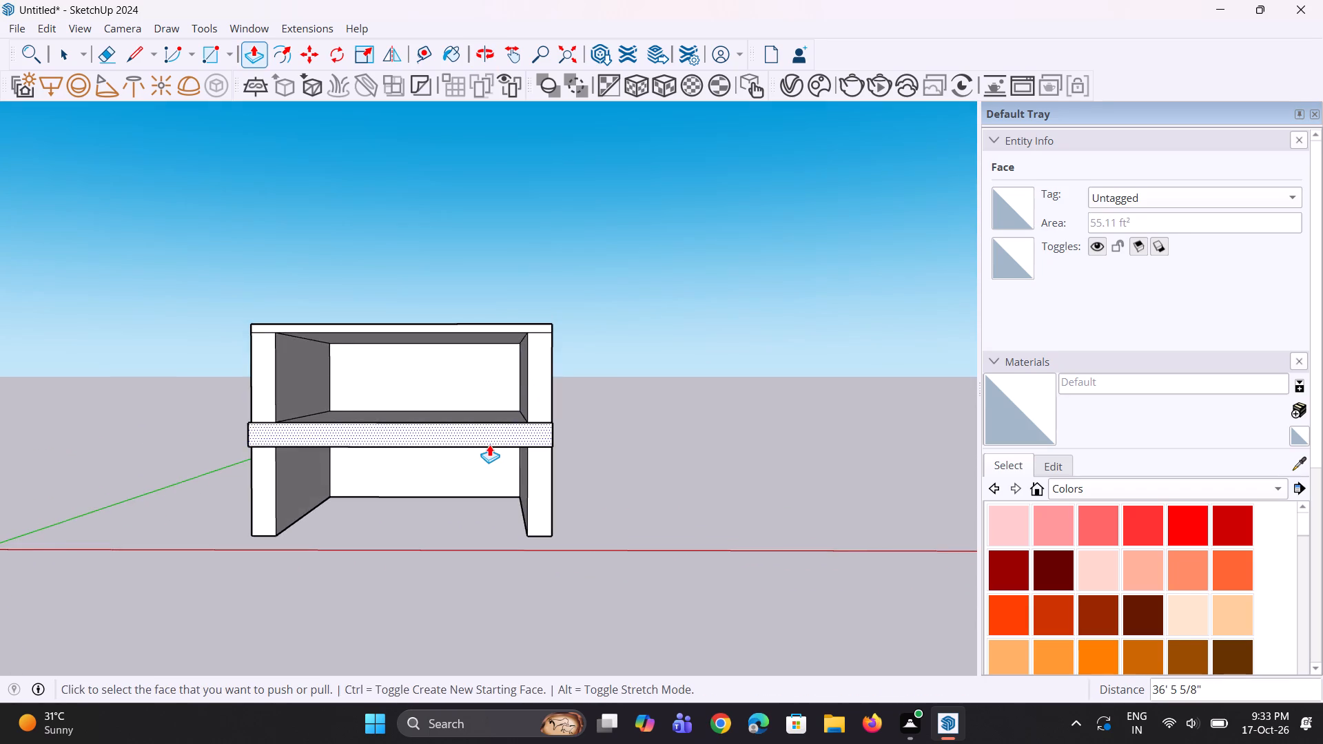
pyautogui.scroll(-5, 489, 444)
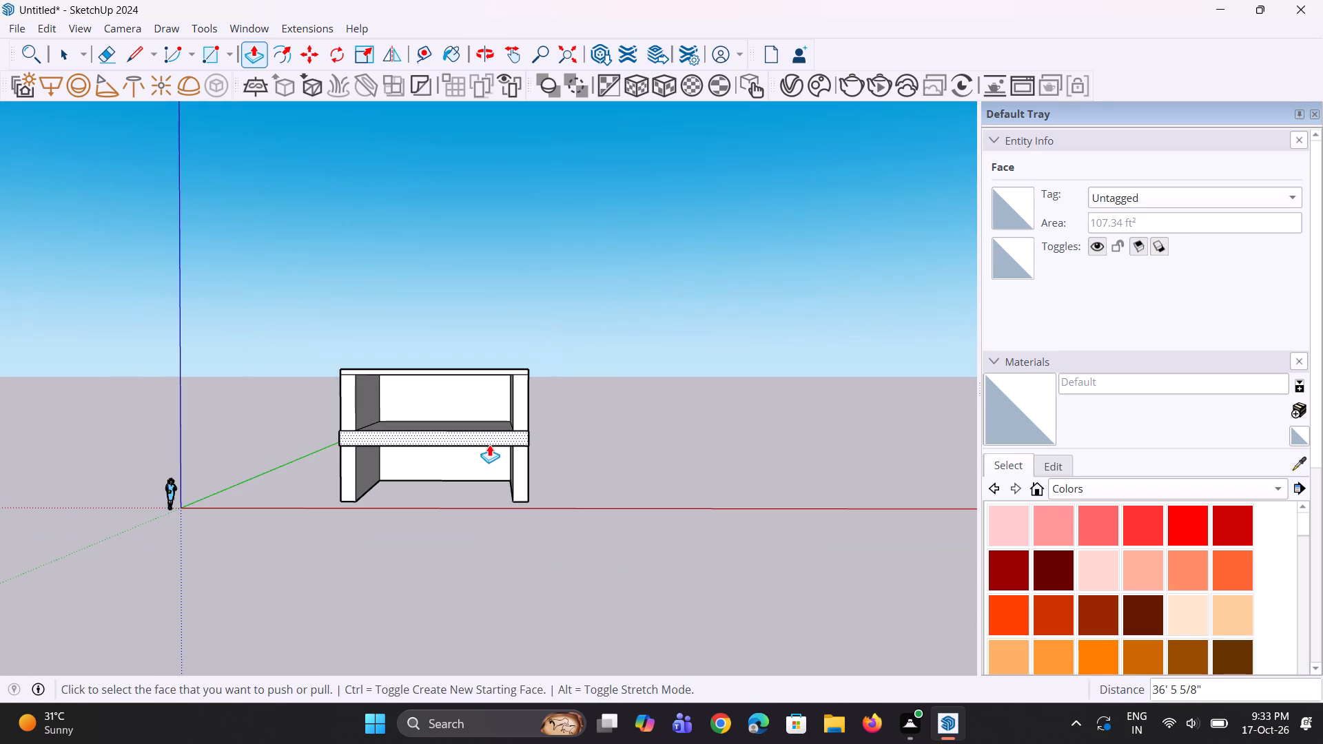
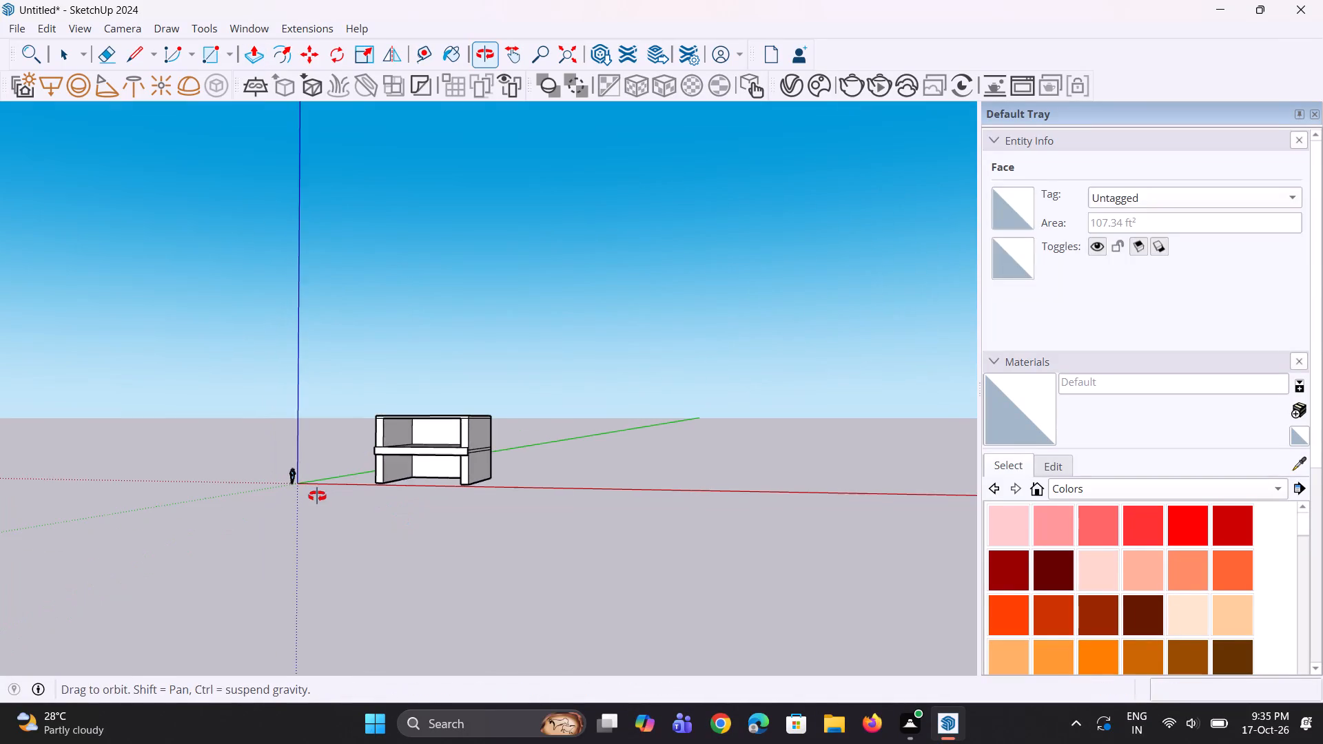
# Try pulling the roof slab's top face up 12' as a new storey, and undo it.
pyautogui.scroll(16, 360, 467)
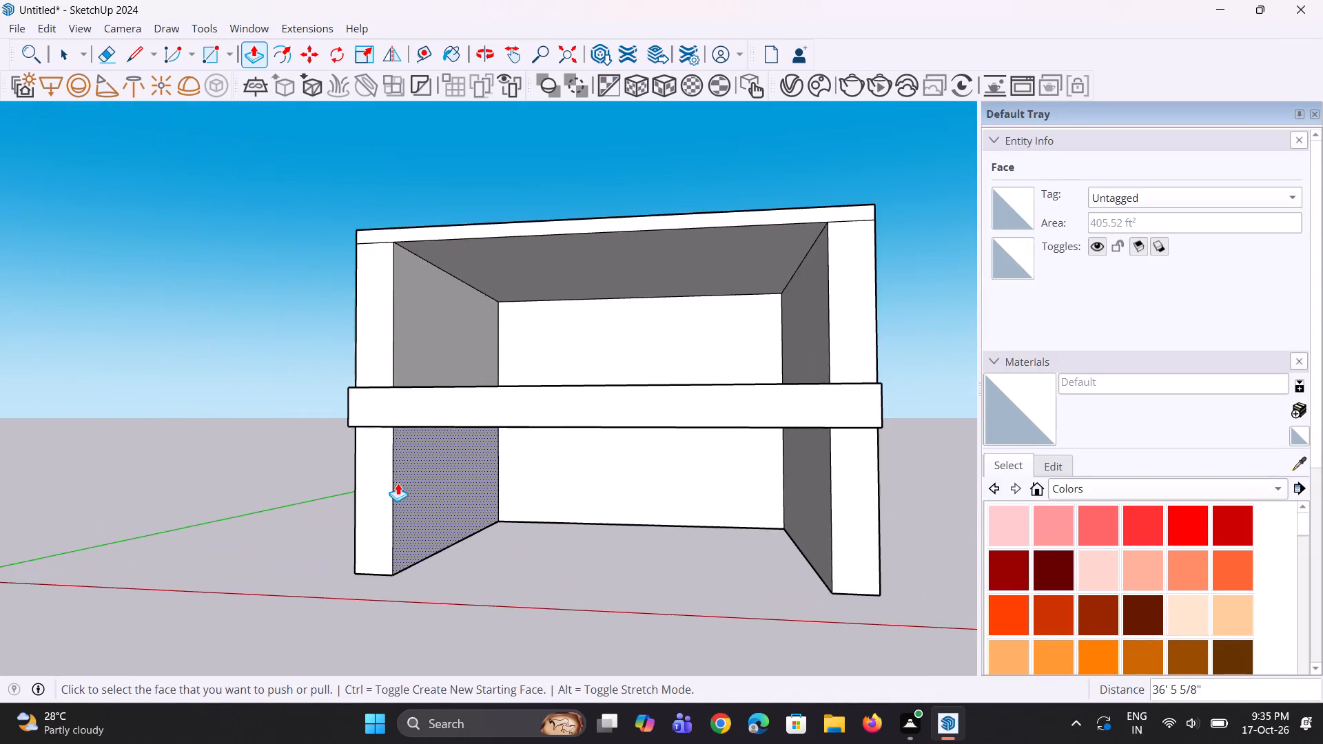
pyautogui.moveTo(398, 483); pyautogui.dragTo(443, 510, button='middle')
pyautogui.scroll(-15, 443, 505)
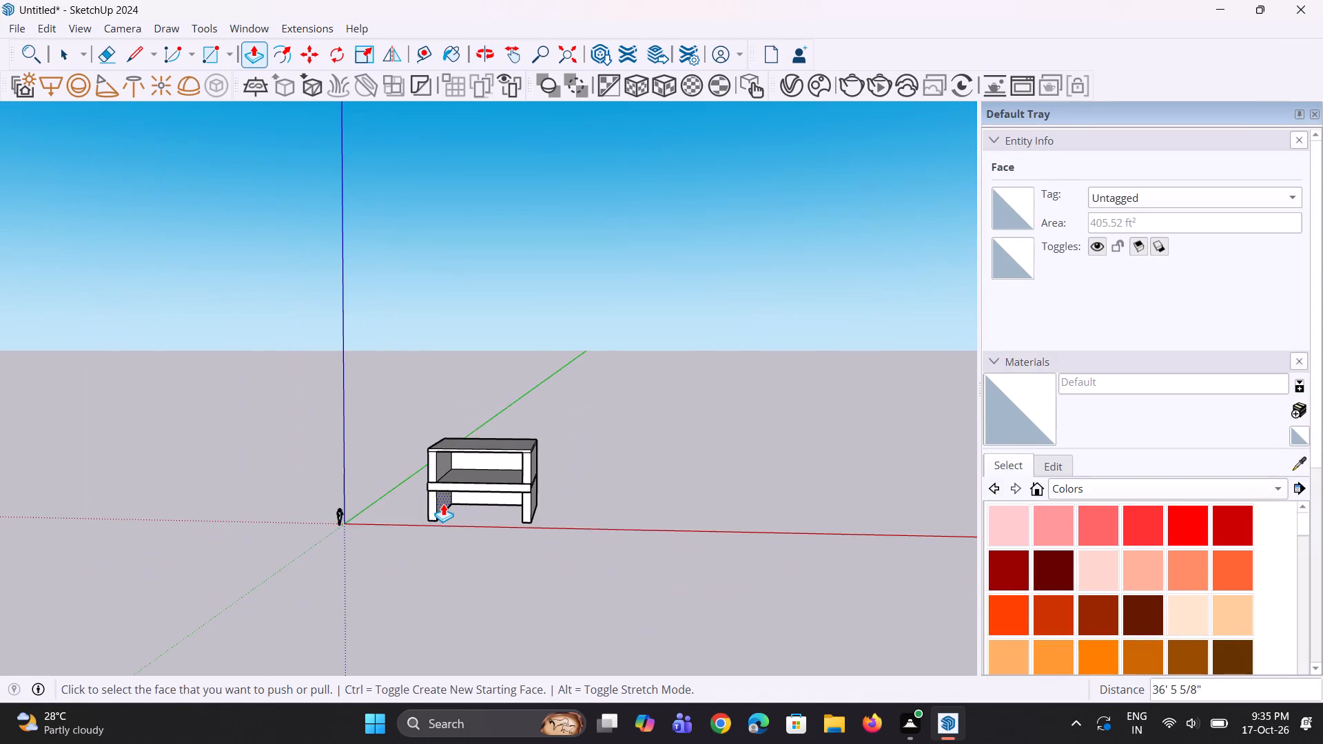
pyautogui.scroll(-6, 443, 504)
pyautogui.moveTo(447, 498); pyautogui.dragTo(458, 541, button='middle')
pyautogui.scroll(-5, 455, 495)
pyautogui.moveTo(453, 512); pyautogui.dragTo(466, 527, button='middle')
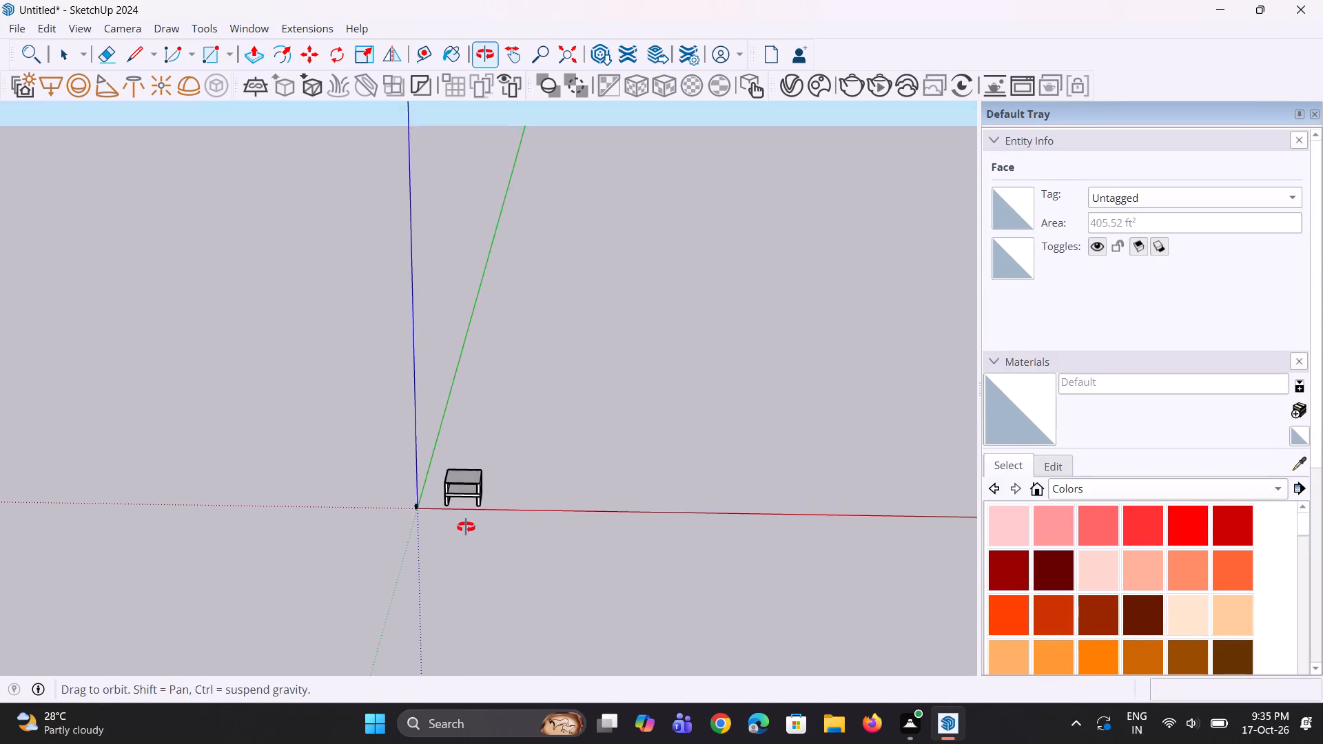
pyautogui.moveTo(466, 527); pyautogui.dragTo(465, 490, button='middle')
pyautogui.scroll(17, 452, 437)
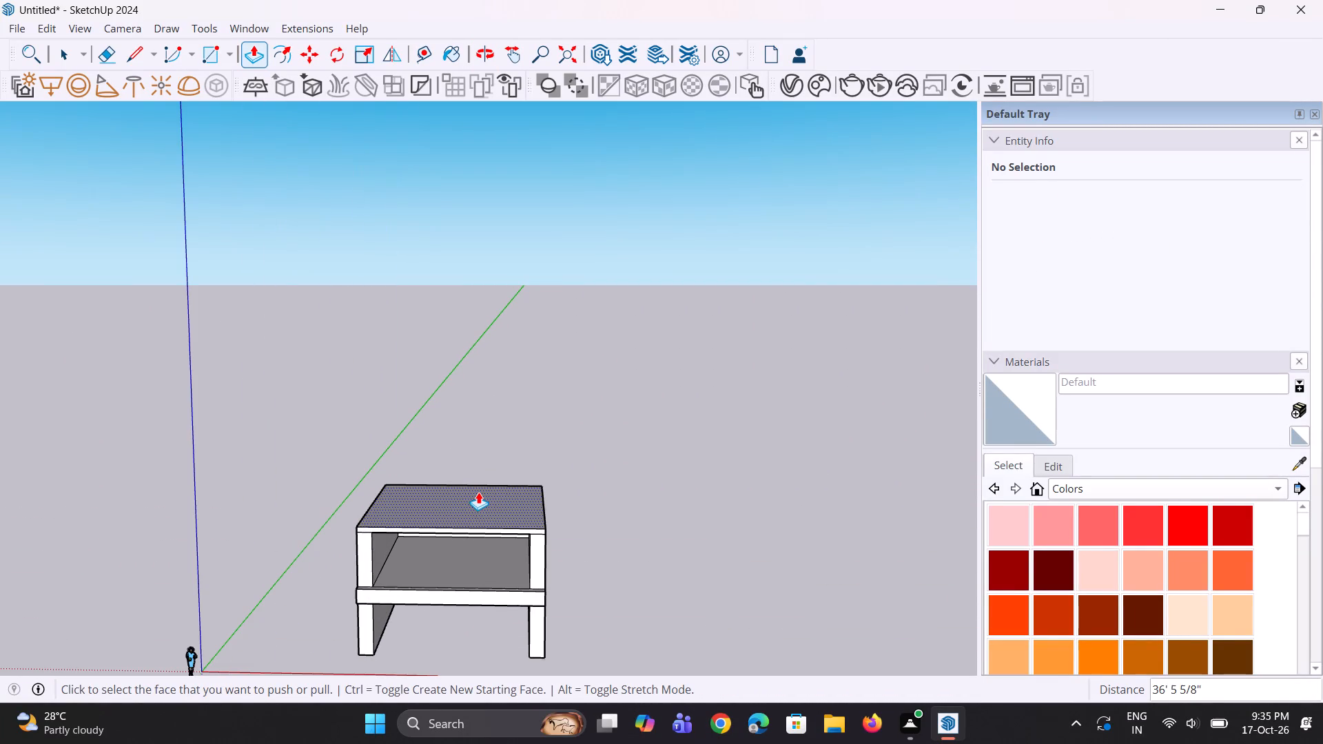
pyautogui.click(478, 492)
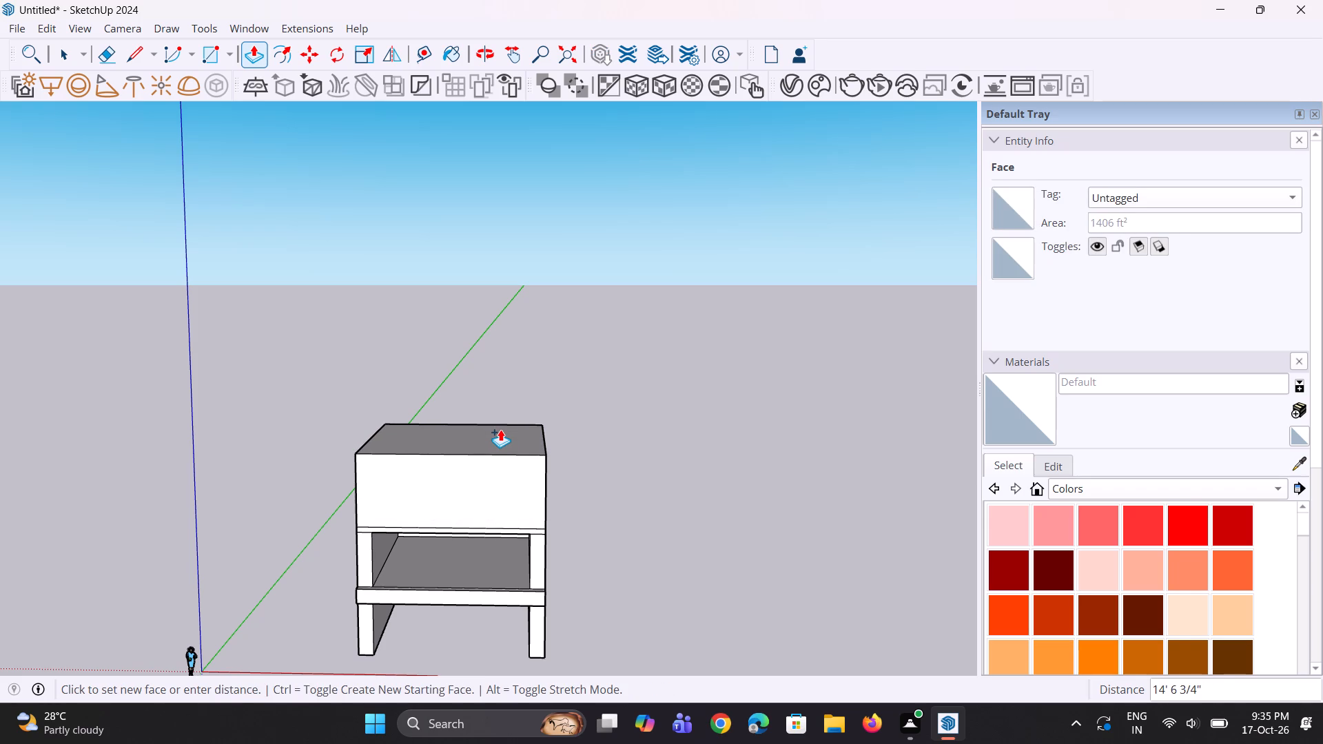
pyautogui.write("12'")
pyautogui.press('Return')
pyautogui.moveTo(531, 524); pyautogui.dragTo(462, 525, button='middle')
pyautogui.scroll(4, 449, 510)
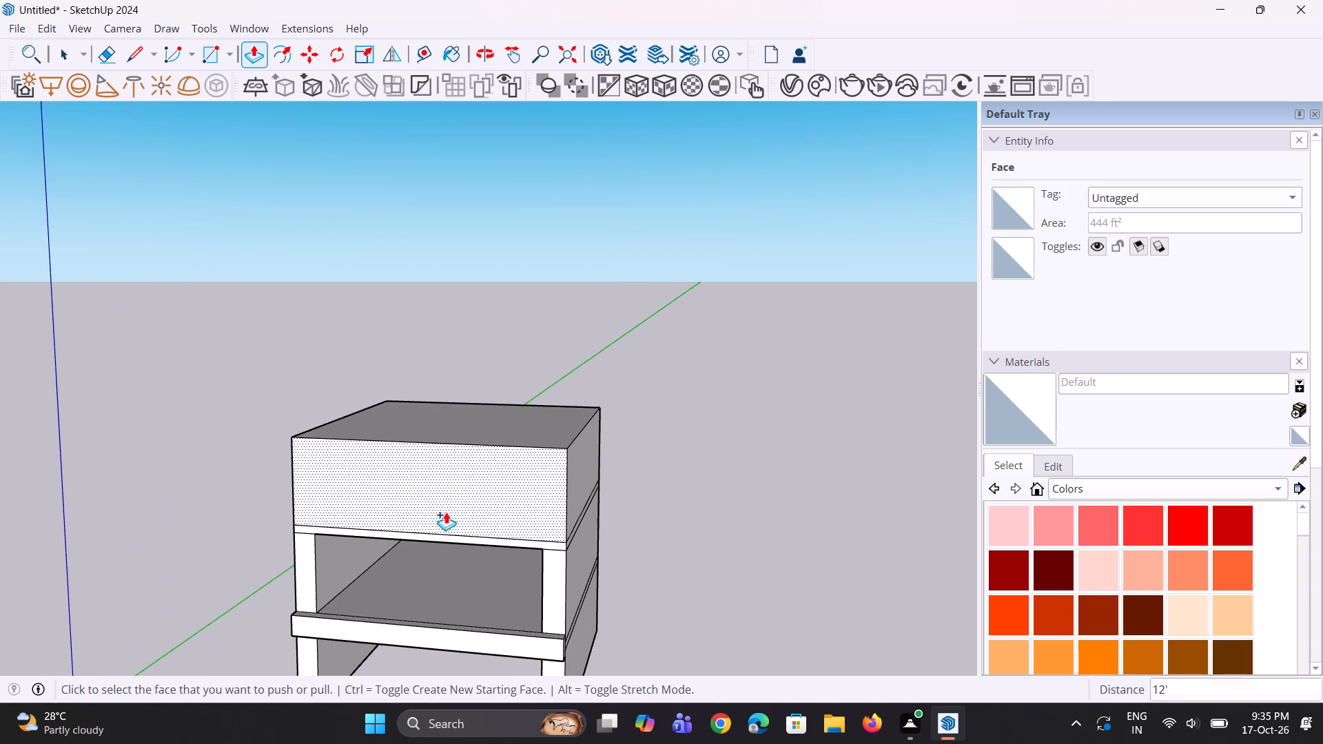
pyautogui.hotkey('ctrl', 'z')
# Thicken the roof slab by pulling its top face up about 1'1".
pyautogui.click(444, 513)
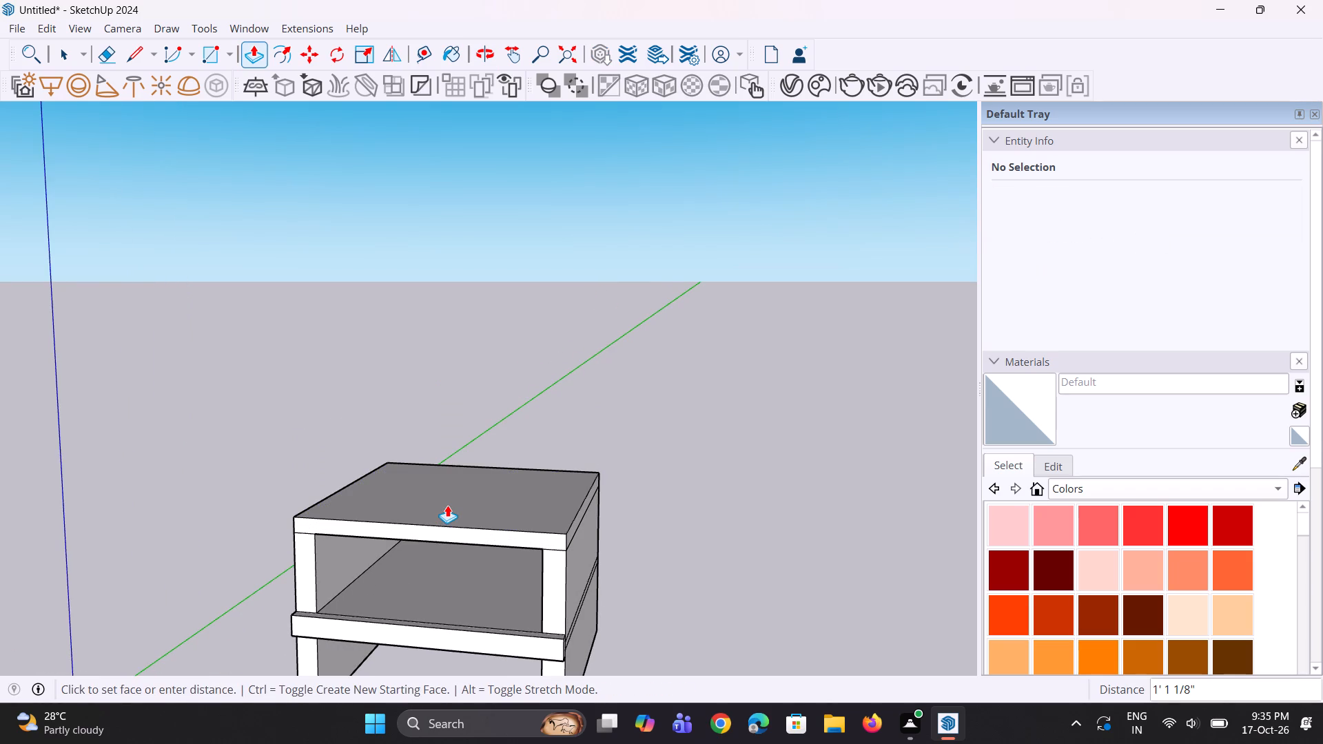
pyautogui.click(447, 505)
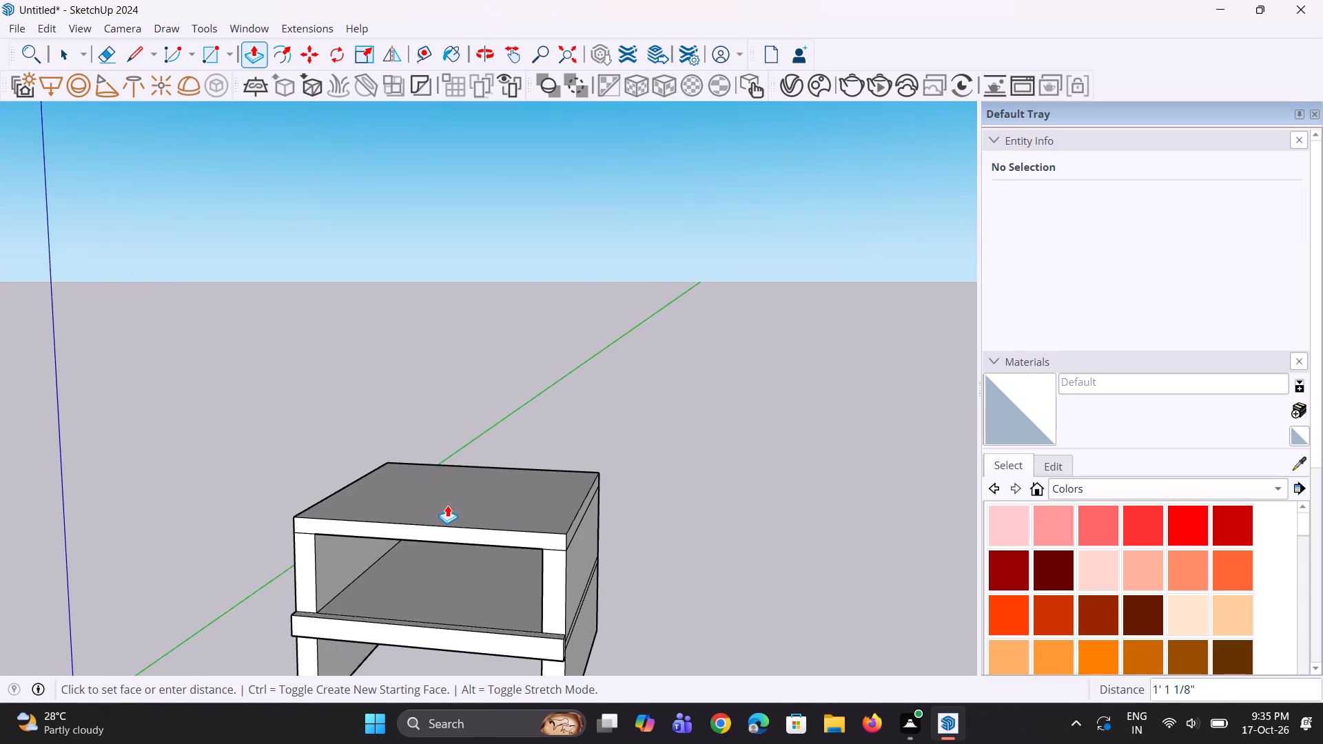
# Pull the thickened slab's top face up 12' to add a third storey.
pyautogui.moveTo(422, 524); pyautogui.dragTo(453, 549, button='middle')
pyautogui.click(462, 504)
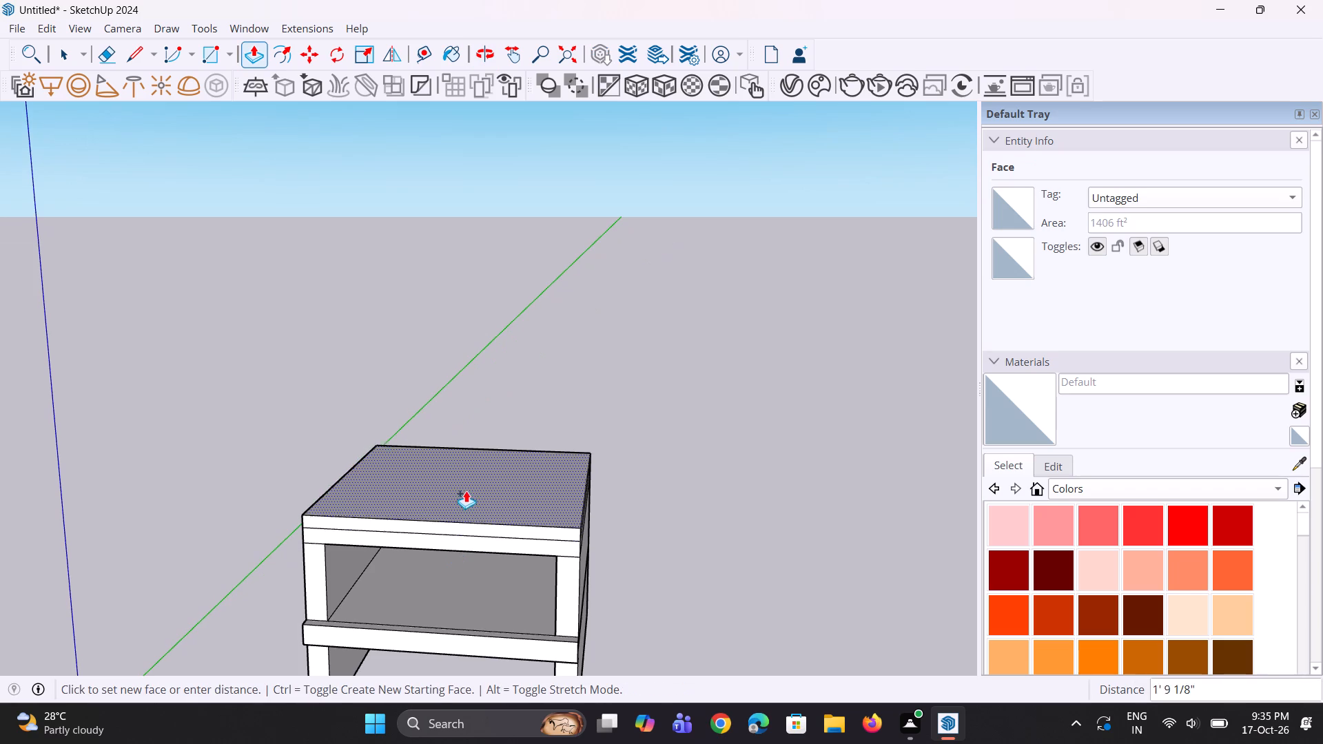
pyautogui.write("12'")
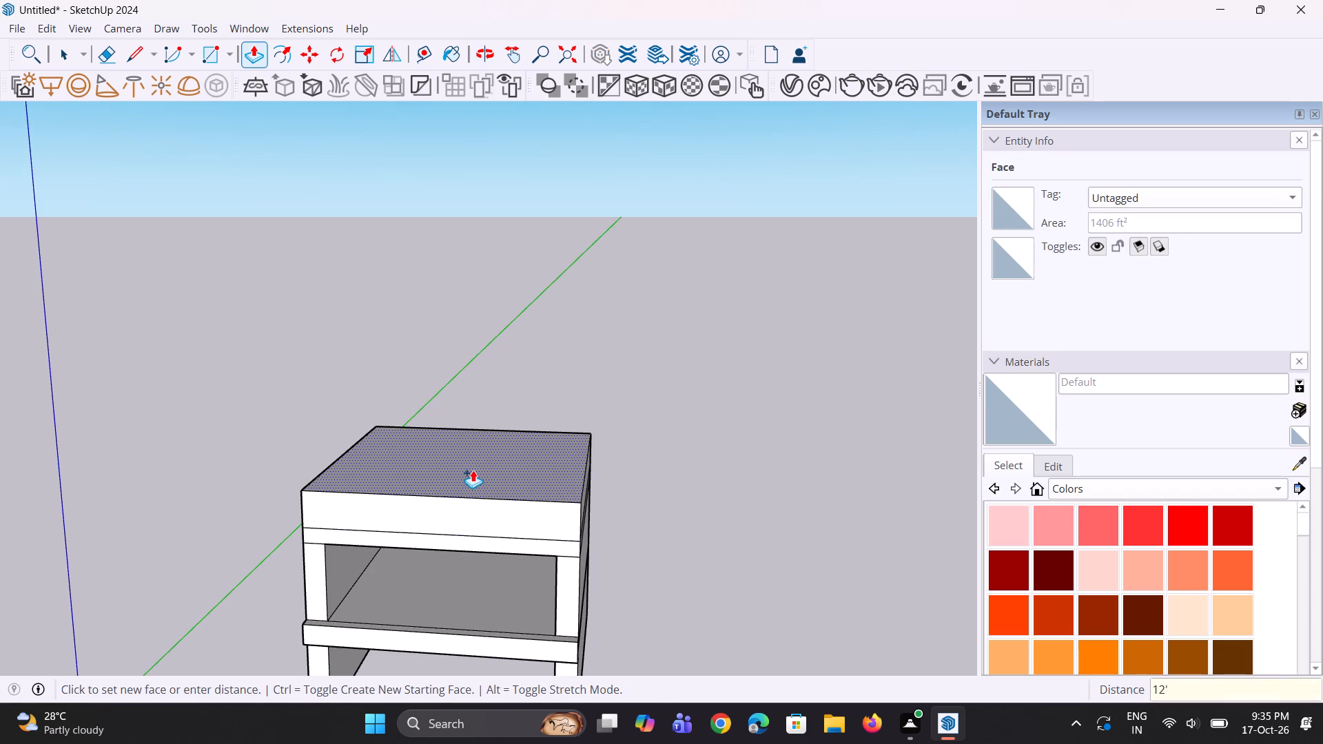
pyautogui.press('Return')
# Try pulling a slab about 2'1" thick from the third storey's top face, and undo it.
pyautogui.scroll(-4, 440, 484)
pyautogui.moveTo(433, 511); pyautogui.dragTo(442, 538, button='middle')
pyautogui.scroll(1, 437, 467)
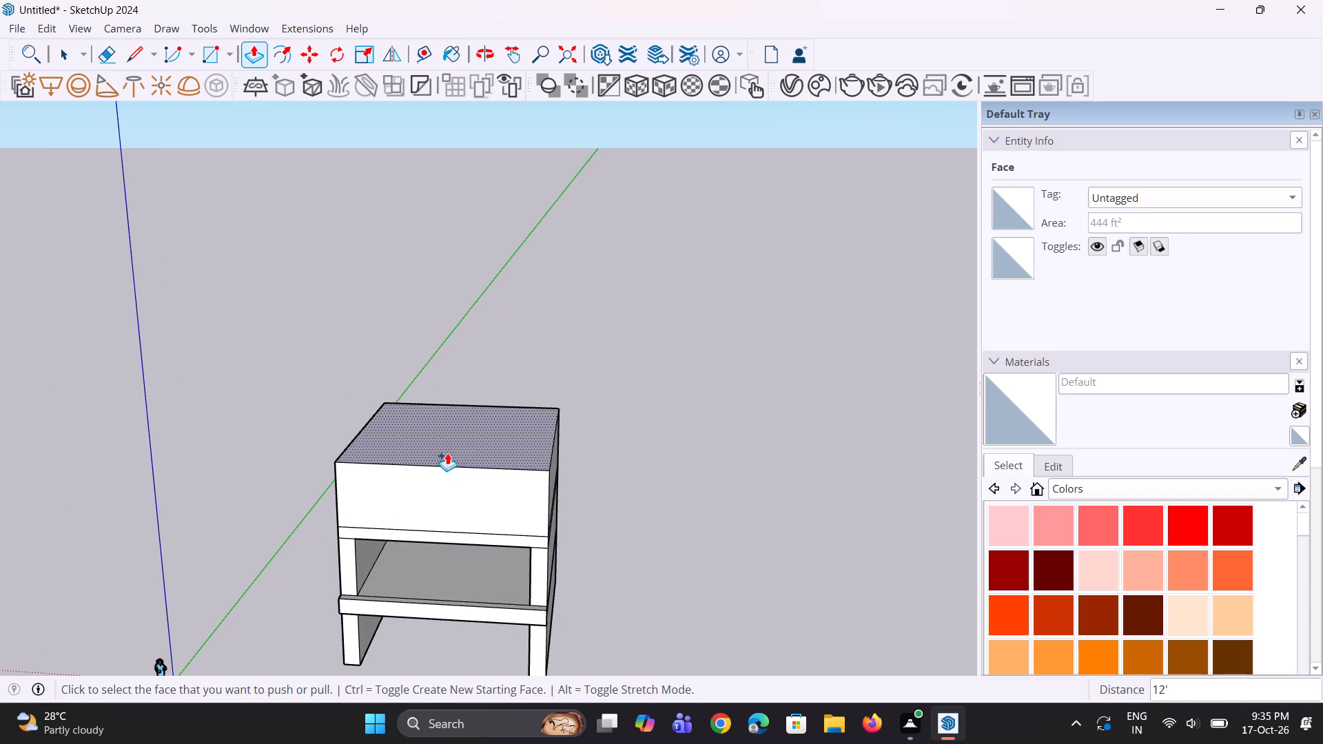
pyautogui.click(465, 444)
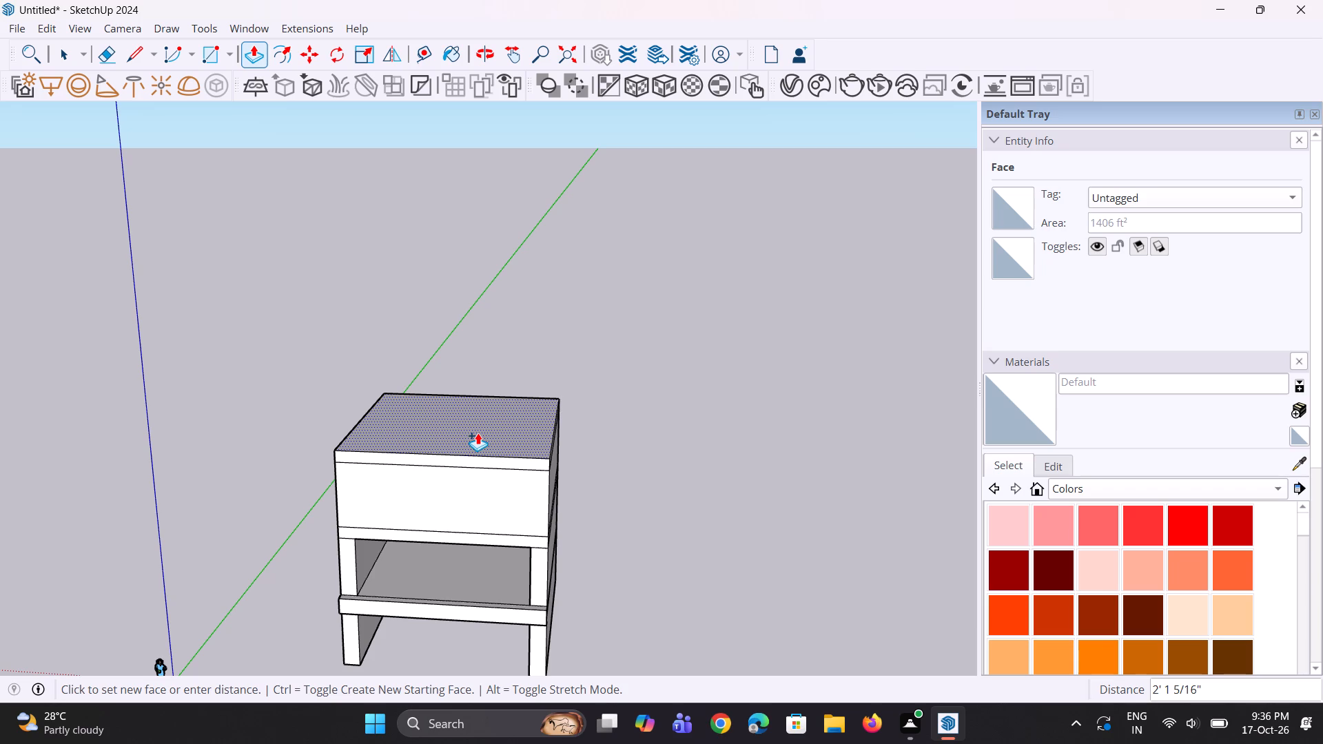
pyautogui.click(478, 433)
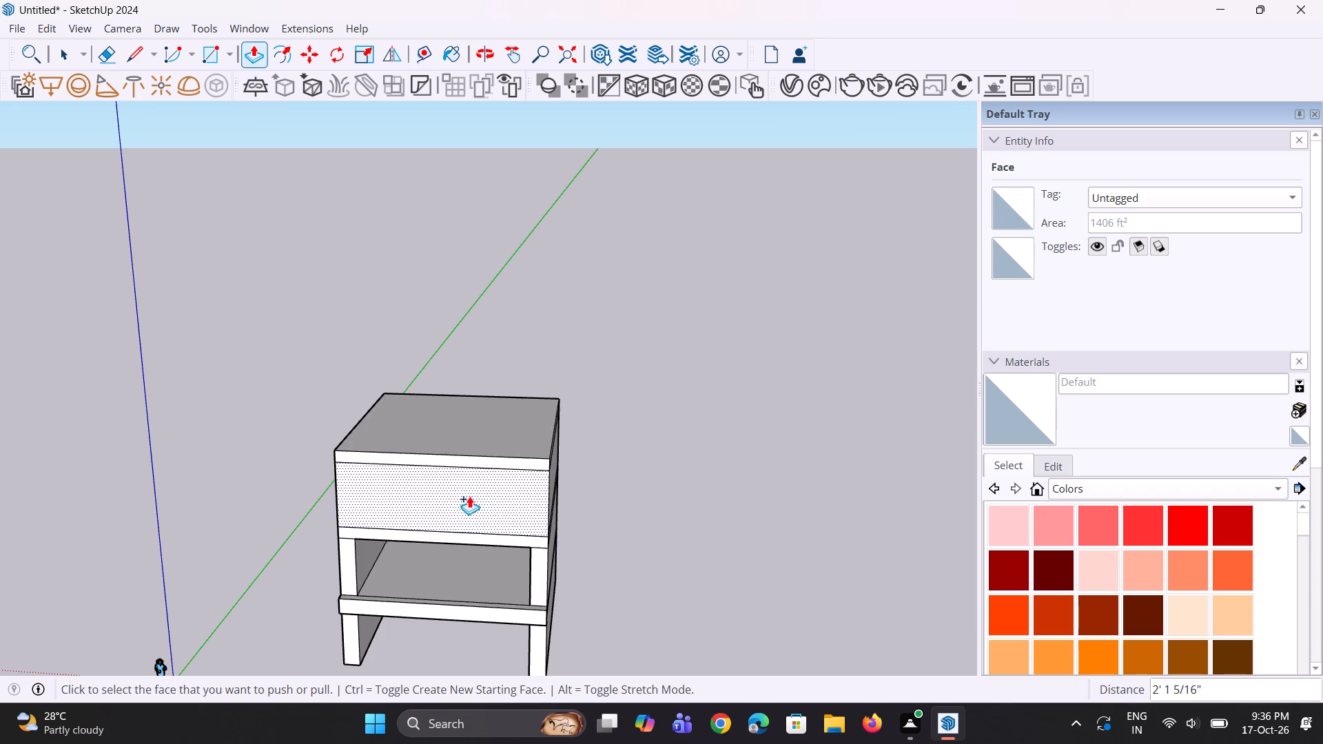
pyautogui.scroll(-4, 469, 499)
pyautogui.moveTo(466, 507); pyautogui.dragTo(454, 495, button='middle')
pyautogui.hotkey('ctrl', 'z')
# Copy the third storey together with the slab beneath it upward 14'1 3/4" and multiply it *3, stacking three copies.
pyautogui.scroll(4, 404, 495)
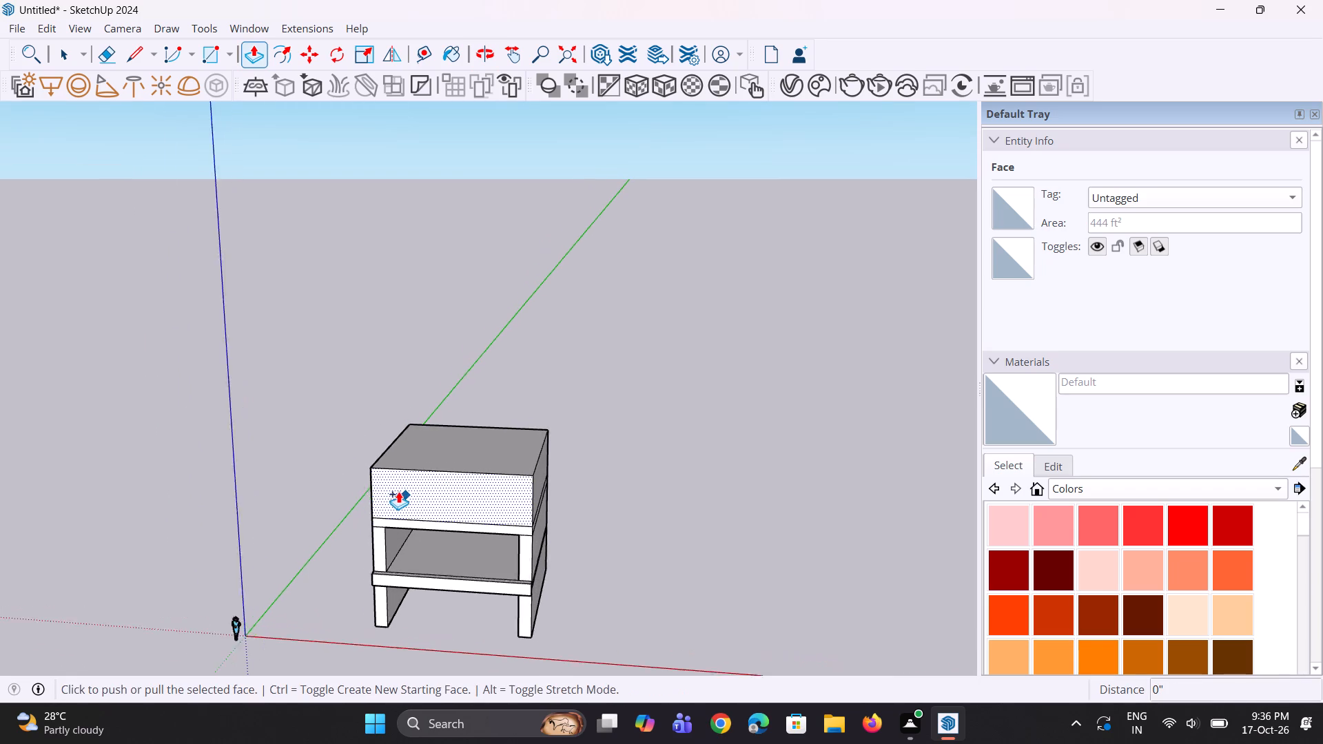
pyautogui.scroll(1, 345, 506)
pyautogui.moveTo(345, 506); pyautogui.dragTo(379, 554, button='middle')
pyautogui.press('space')
pyautogui.moveTo(336, 379); pyautogui.dragTo(526, 570)
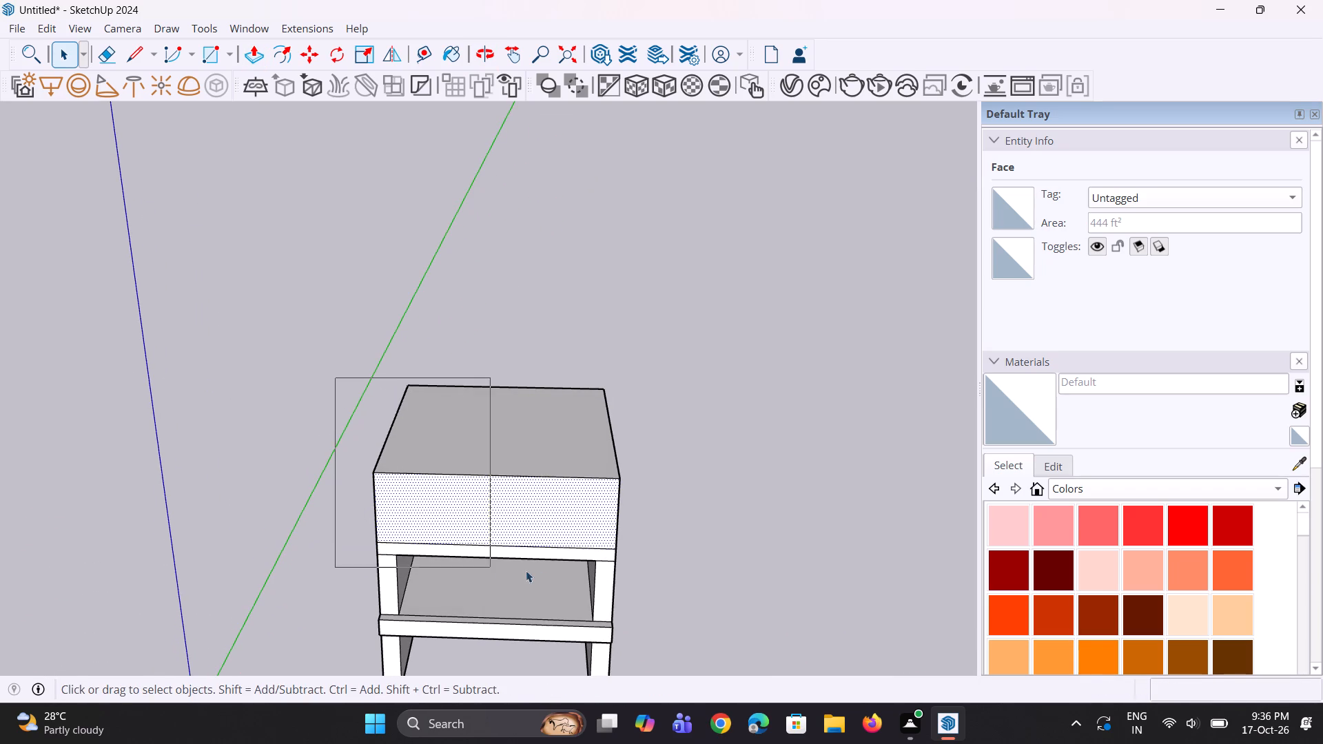
pyautogui.moveTo(526, 570); pyautogui.dragTo(630, 565)
pyautogui.scroll(1, 630, 565)
pyautogui.moveTo(630, 565); pyautogui.dragTo(614, 533, button='middle')
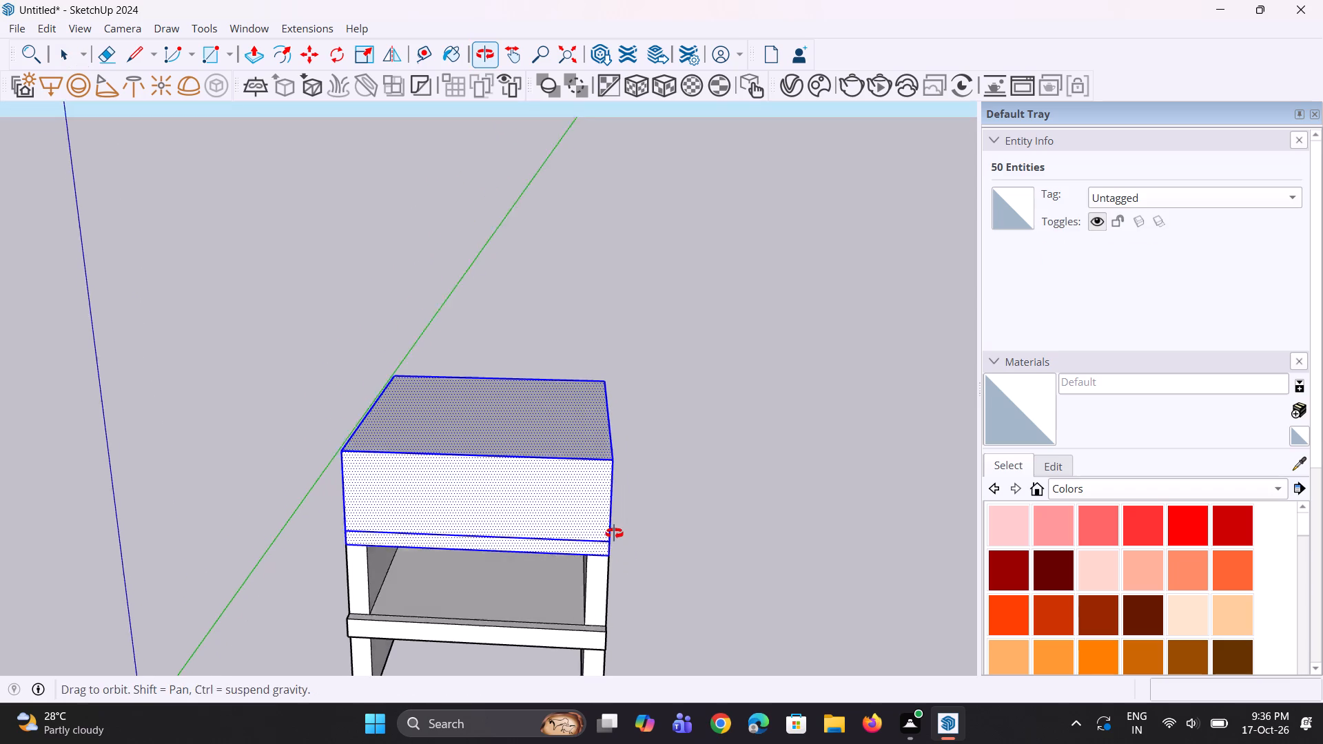
pyautogui.moveTo(614, 533); pyautogui.dragTo(613, 533, button='middle')
pyautogui.press('m')
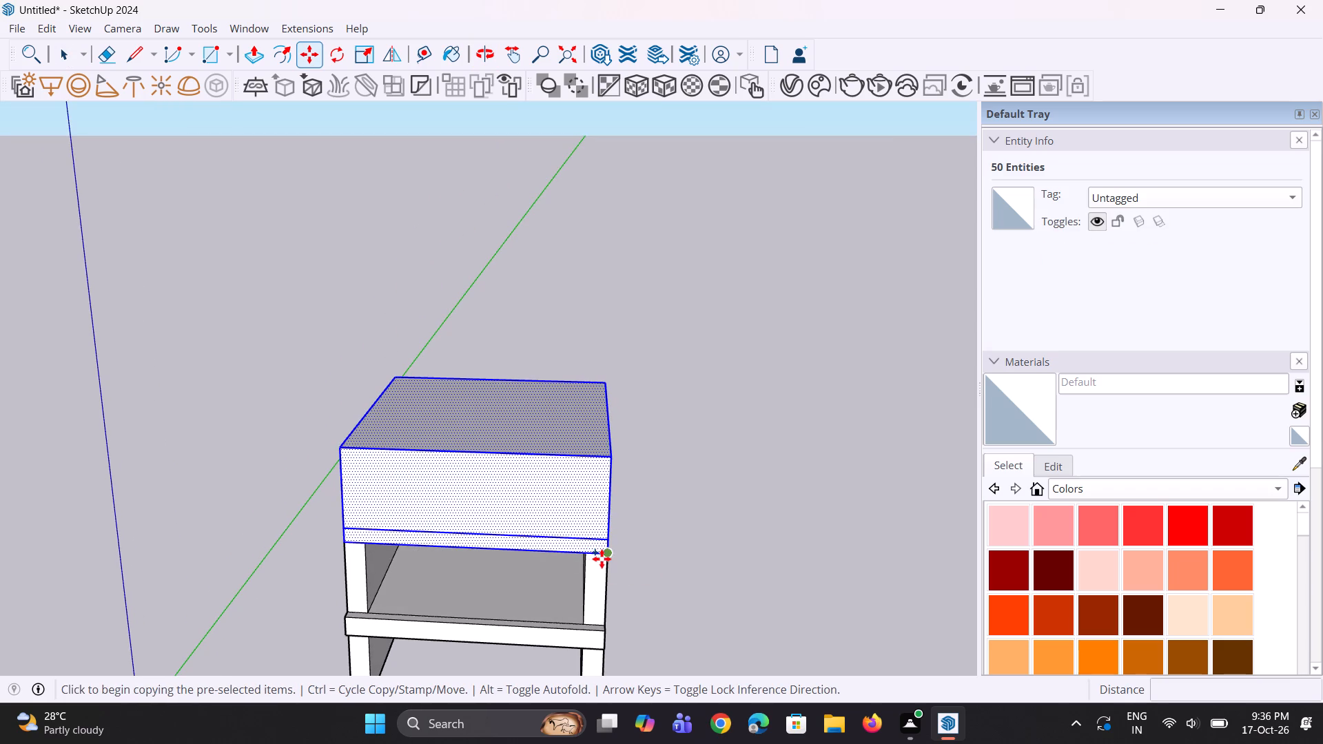
pyautogui.click(604, 558)
pyautogui.click(608, 453)
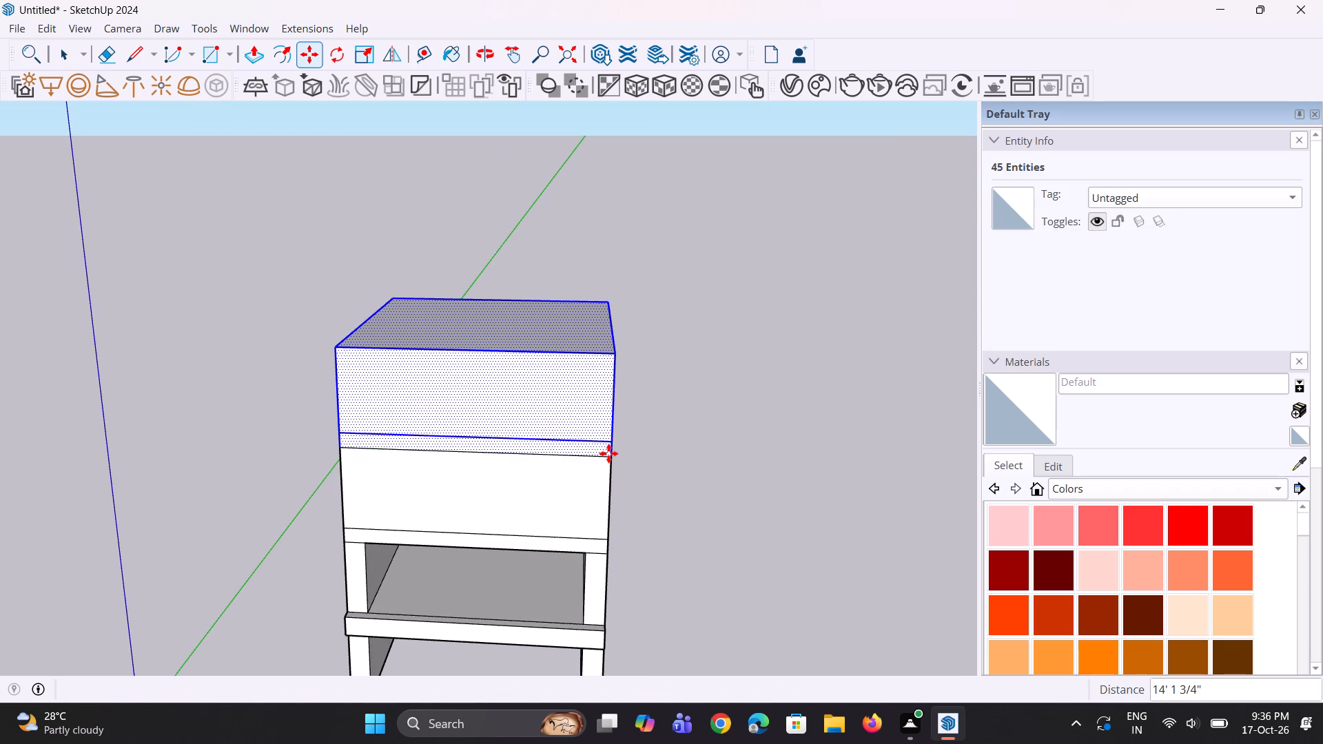
pyautogui.write('*3')
pyautogui.press('Return')
pyautogui.scroll(-4, 513, 541)
pyautogui.moveTo(500, 546); pyautogui.dragTo(495, 541, button='middle')
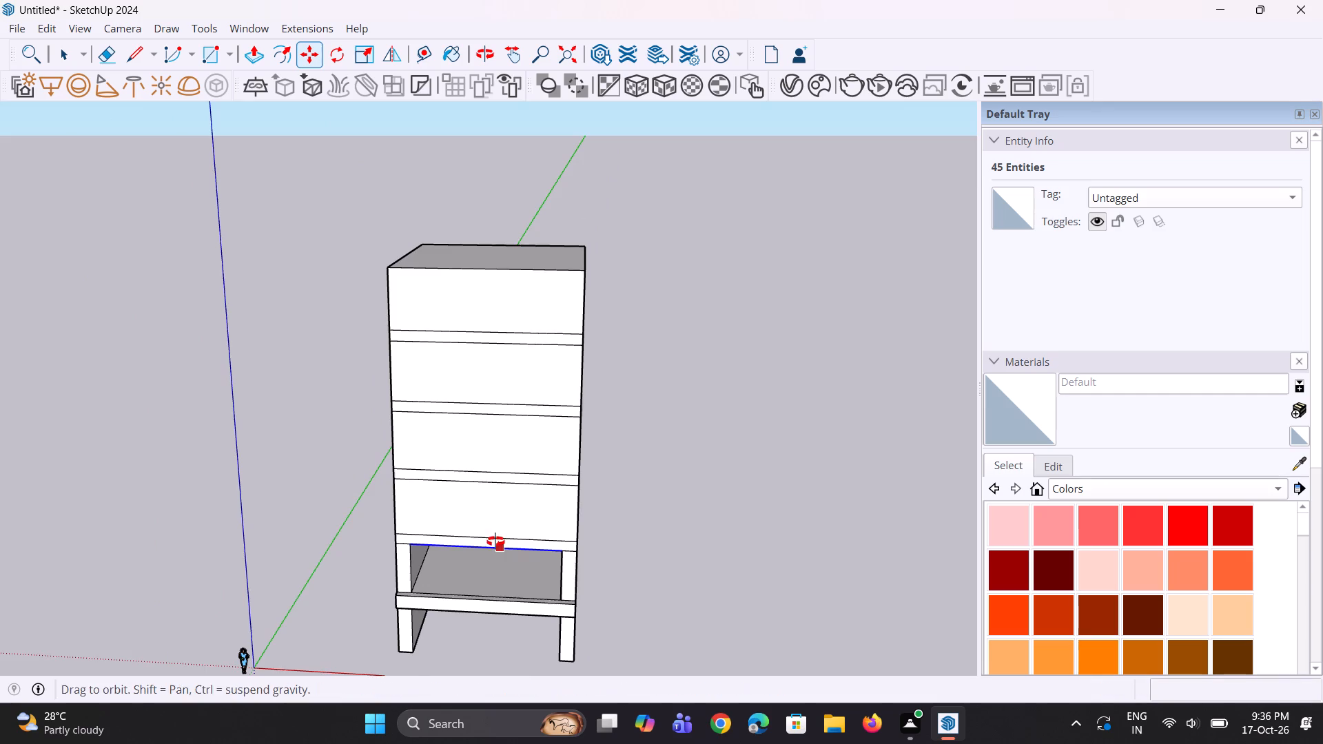
pyautogui.moveTo(495, 541); pyautogui.dragTo(458, 526, button='middle')
pyautogui.press('space')
pyautogui.press('space')
pyautogui.click(634, 555)
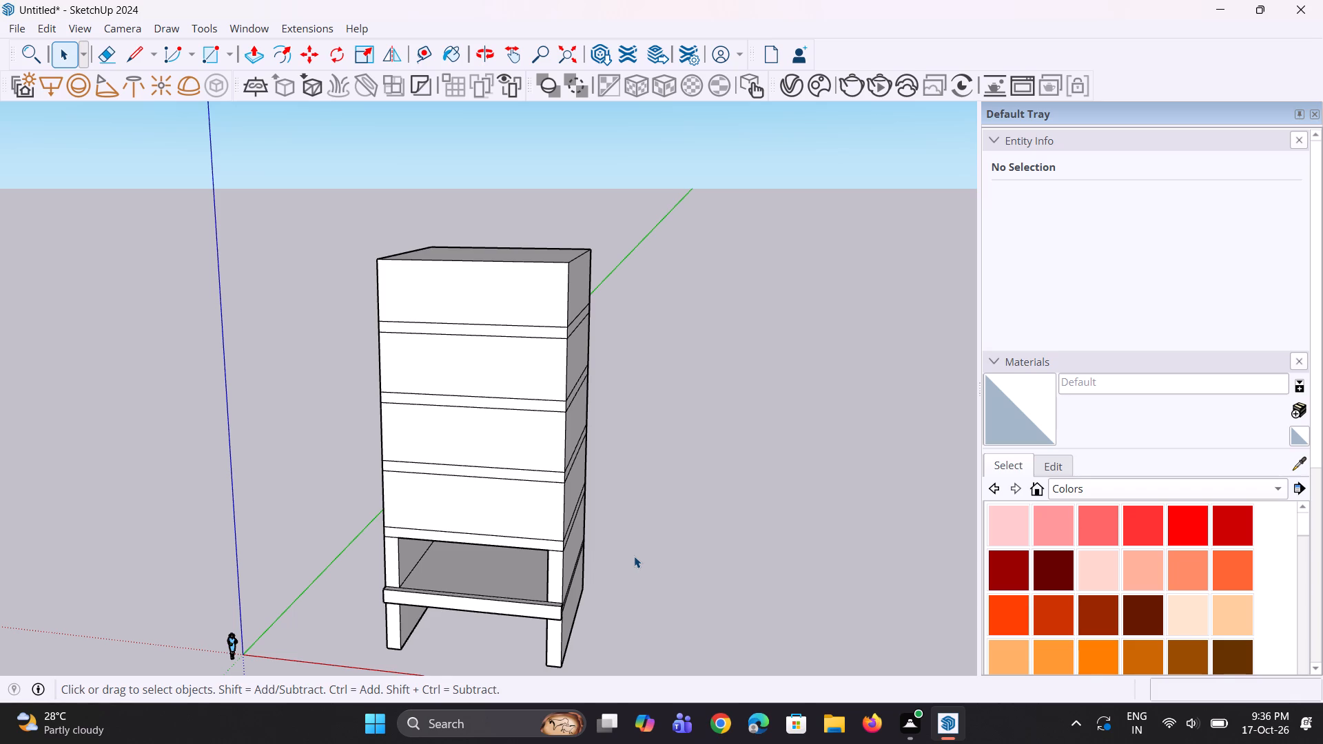
# Pull the topmost storey's top face up about 2'8" to form a roof slab.
pyautogui.scroll(-6, 608, 636)
pyautogui.moveTo(743, 682); pyautogui.dragTo(642, 545, button='middle')
pyautogui.scroll(-5, 588, 331)
pyautogui.scroll(9, 588, 462)
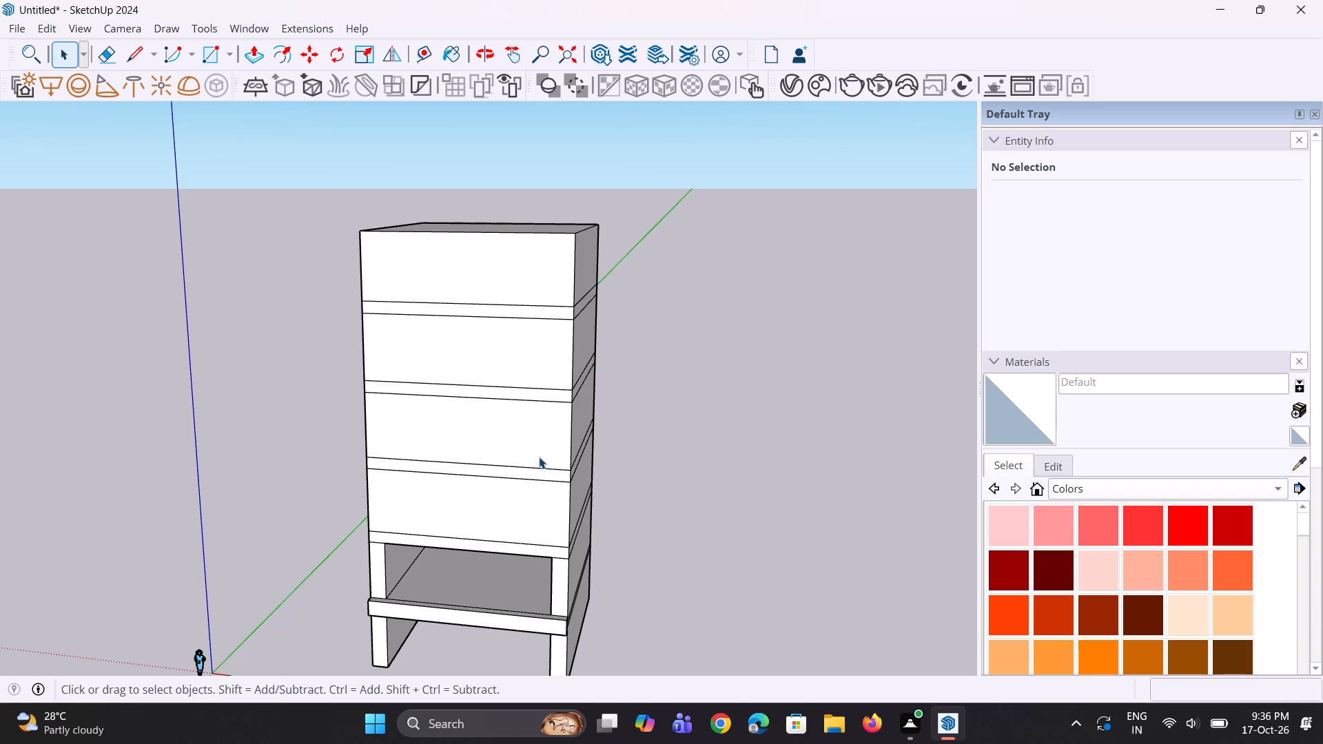
pyautogui.moveTo(539, 457); pyautogui.dragTo(431, 466, button='middle')
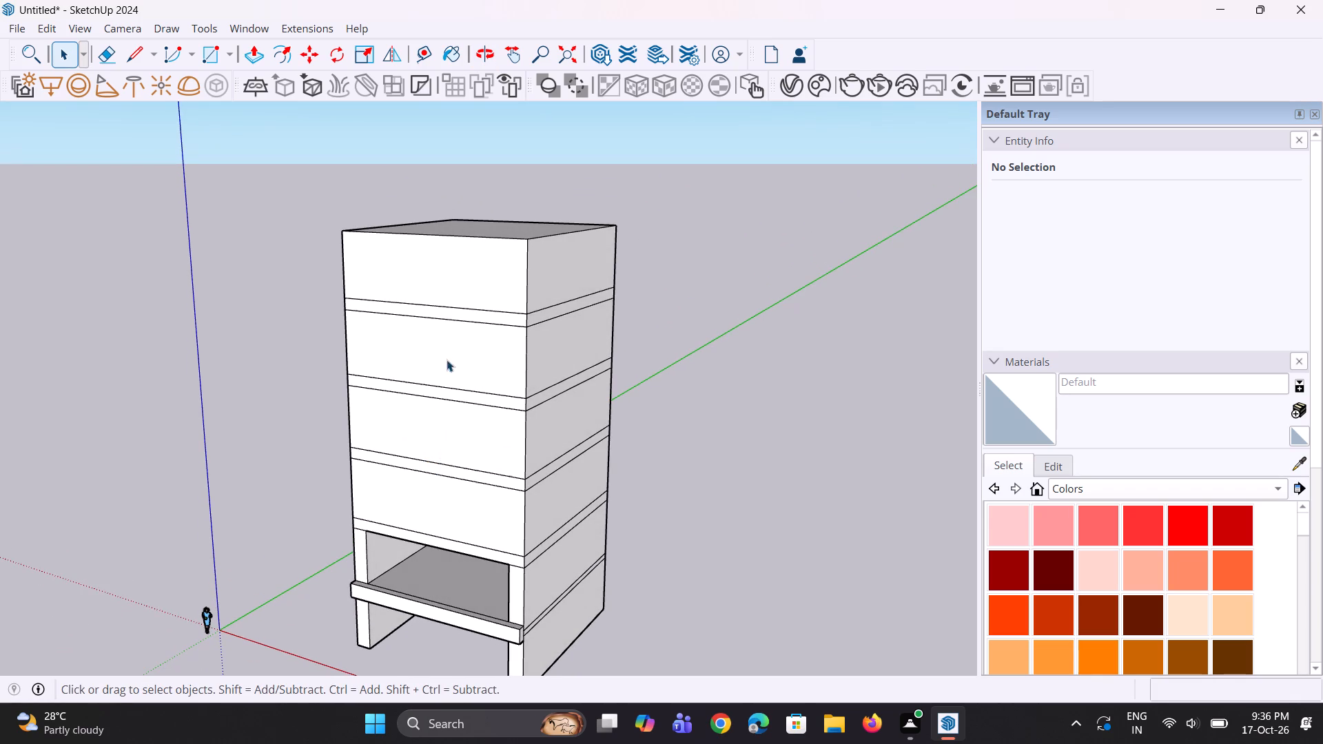
pyautogui.moveTo(444, 345); pyautogui.dragTo(495, 399, button='middle')
pyautogui.scroll(1, 498, 393)
pyautogui.scroll(-3, 503, 384)
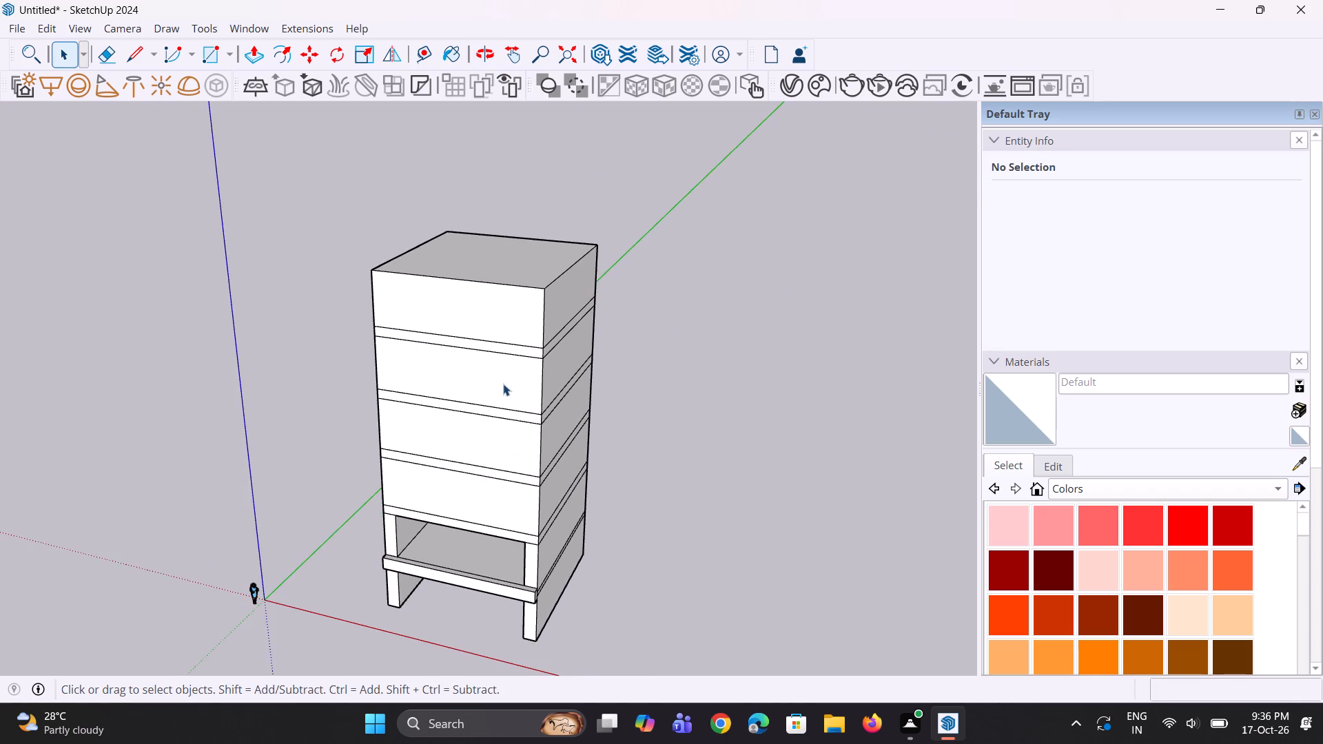
pyautogui.scroll(2, 503, 384)
pyautogui.moveTo(539, 589); pyautogui.dragTo(516, 570, button='middle')
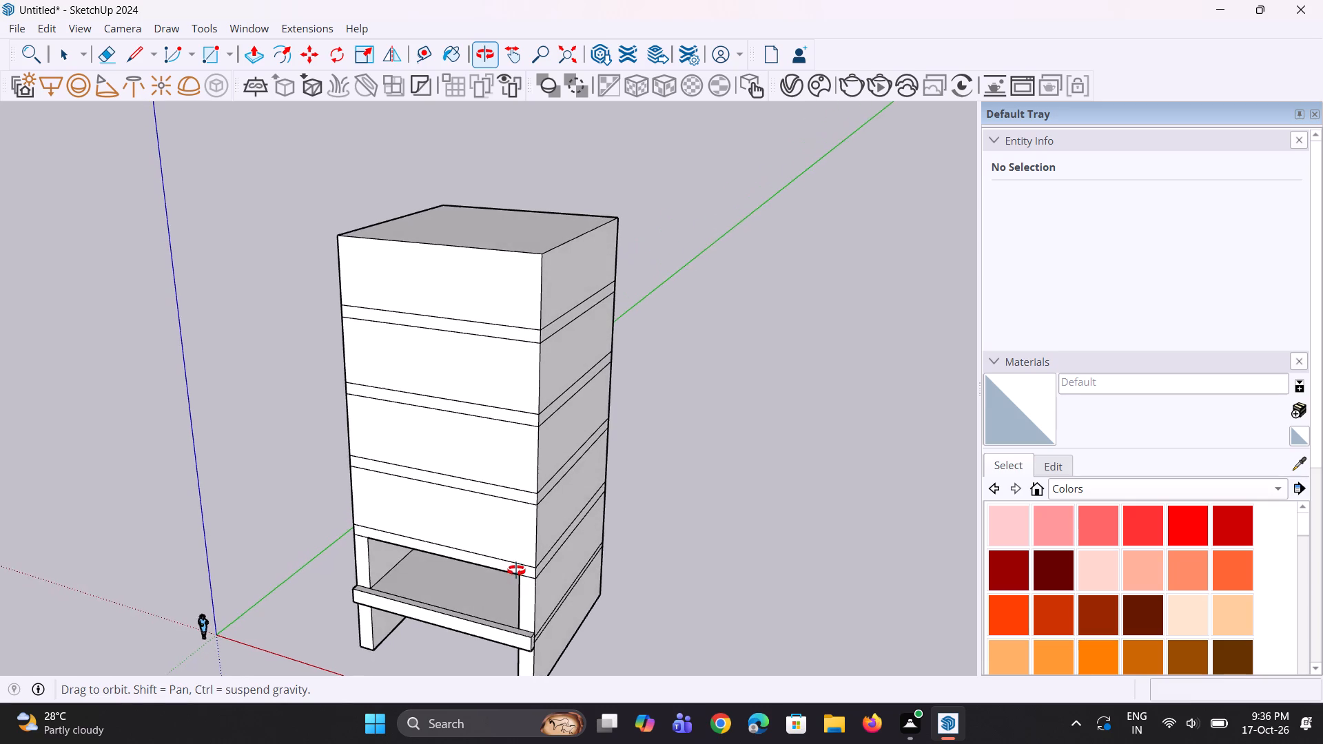
pyautogui.moveTo(516, 570); pyautogui.dragTo(514, 566, button='middle')
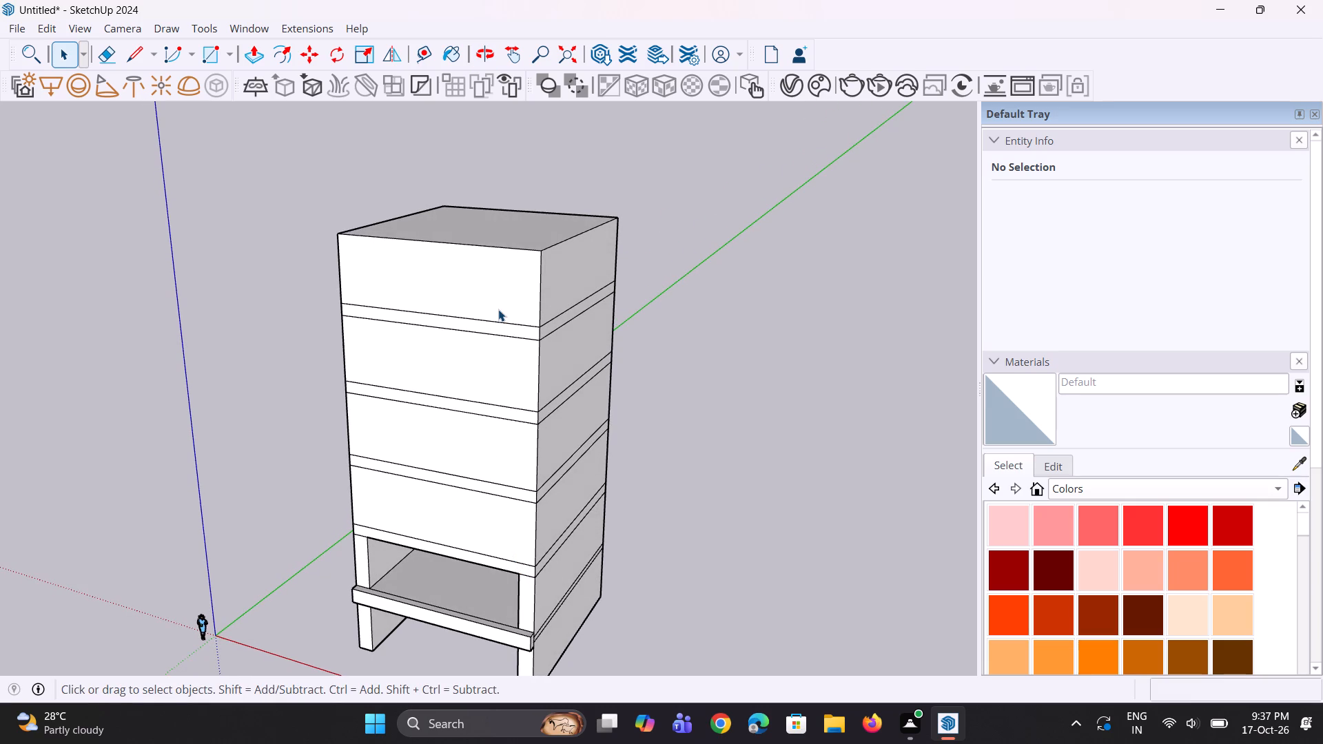
pyautogui.press('p')
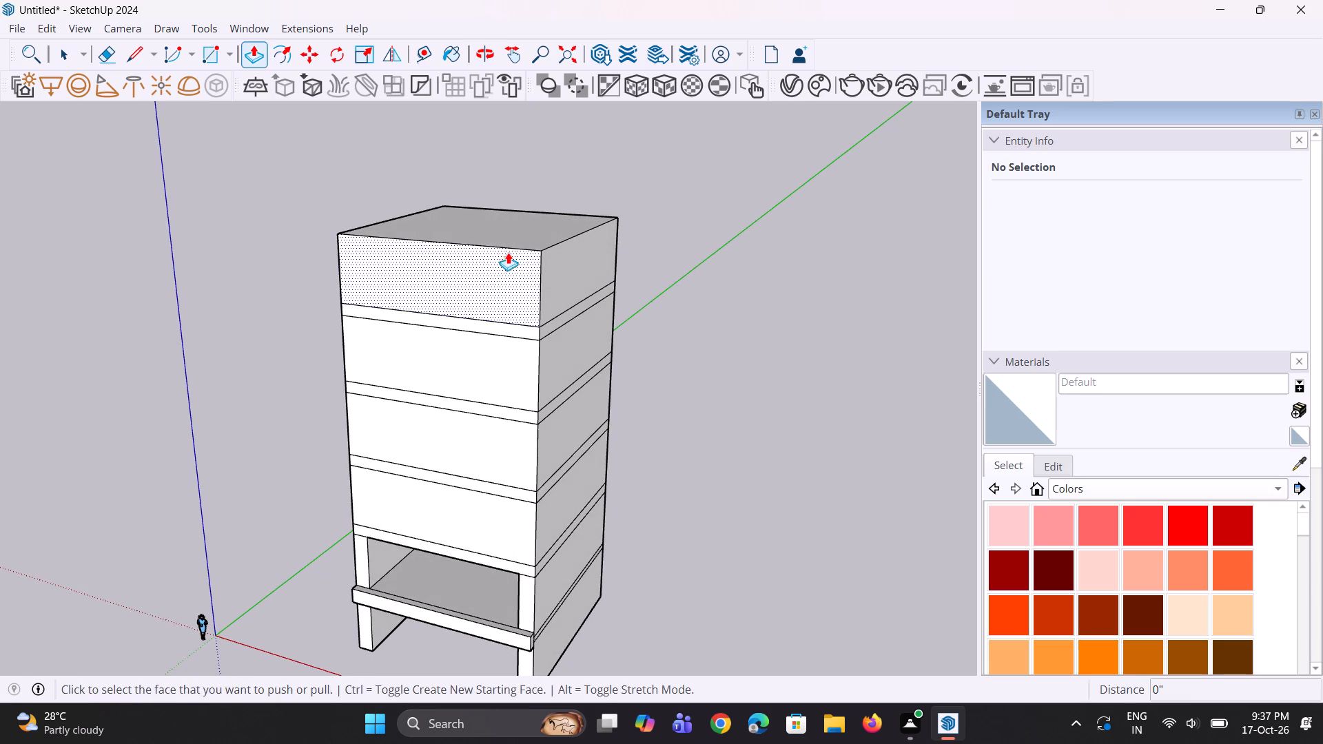
pyautogui.click(517, 236)
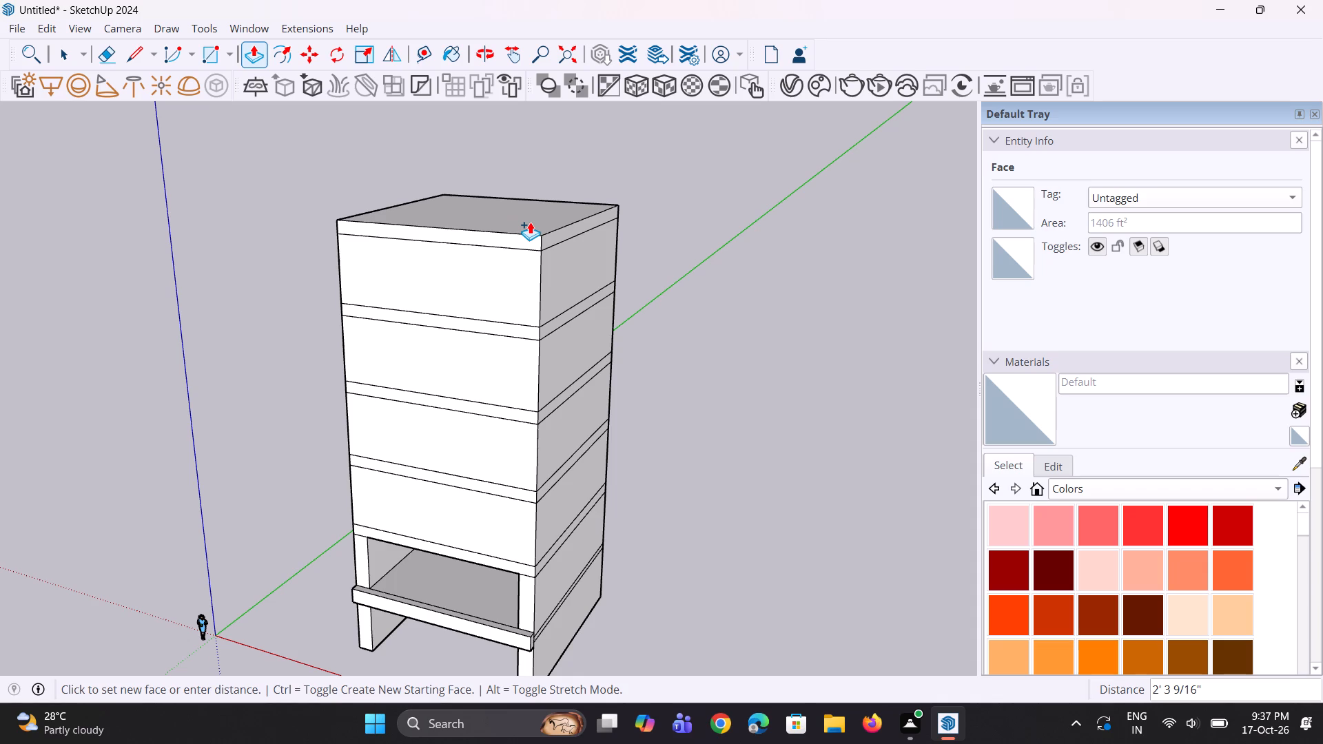
pyautogui.click(531, 220)
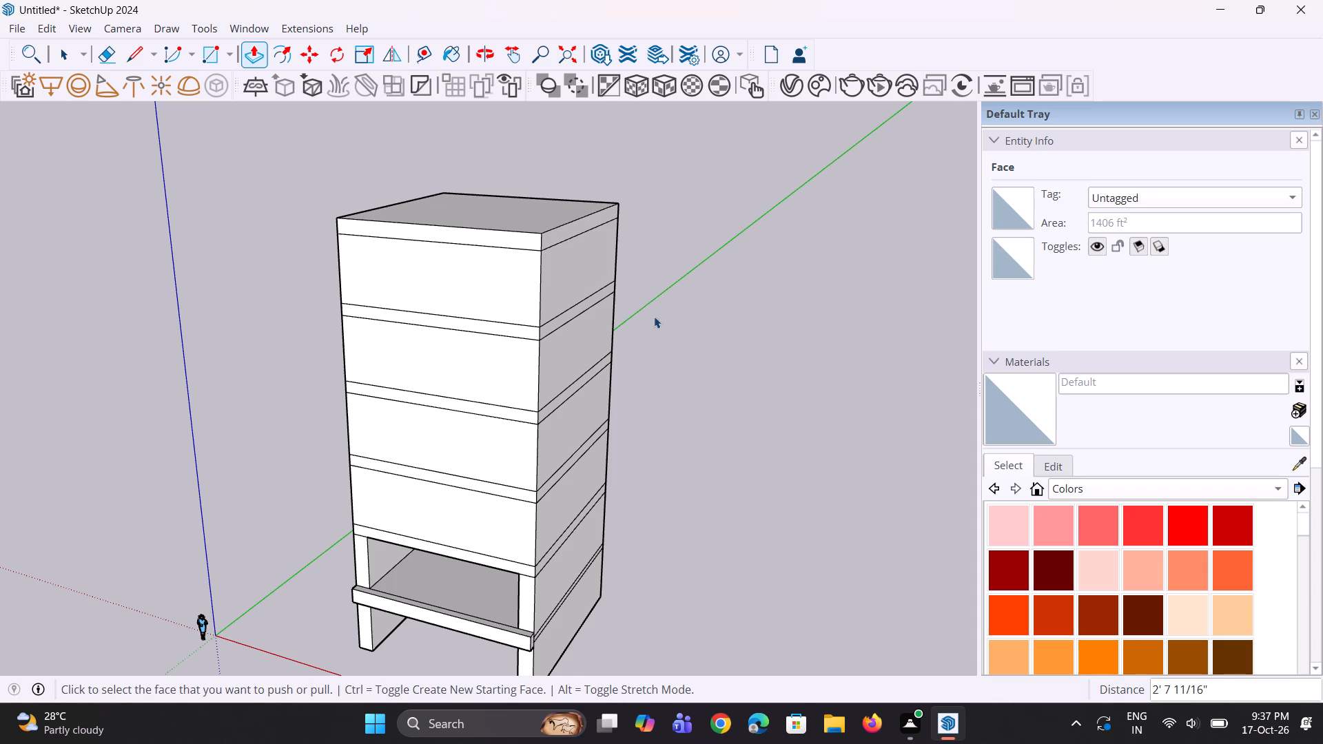
pyautogui.press('space')
pyautogui.press('space')
pyautogui.click(669, 332)
# Copy the left vertical edges of the four enclosed storeys 37' across the front facade and divide by /2 to place centre lines.
pyautogui.scroll(-4, 546, 469)
pyautogui.moveTo(494, 577); pyautogui.dragTo(462, 548, button='middle')
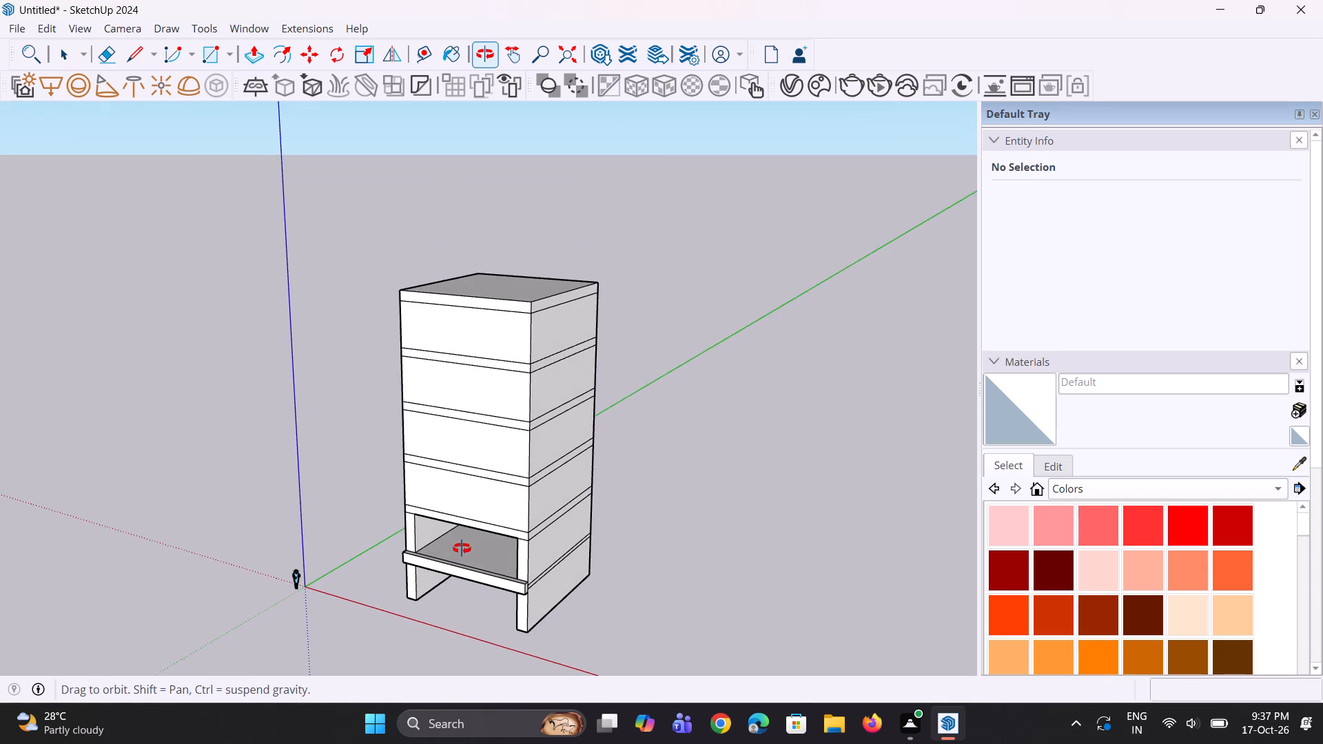
pyautogui.moveTo(462, 548); pyautogui.dragTo(440, 543, button='middle')
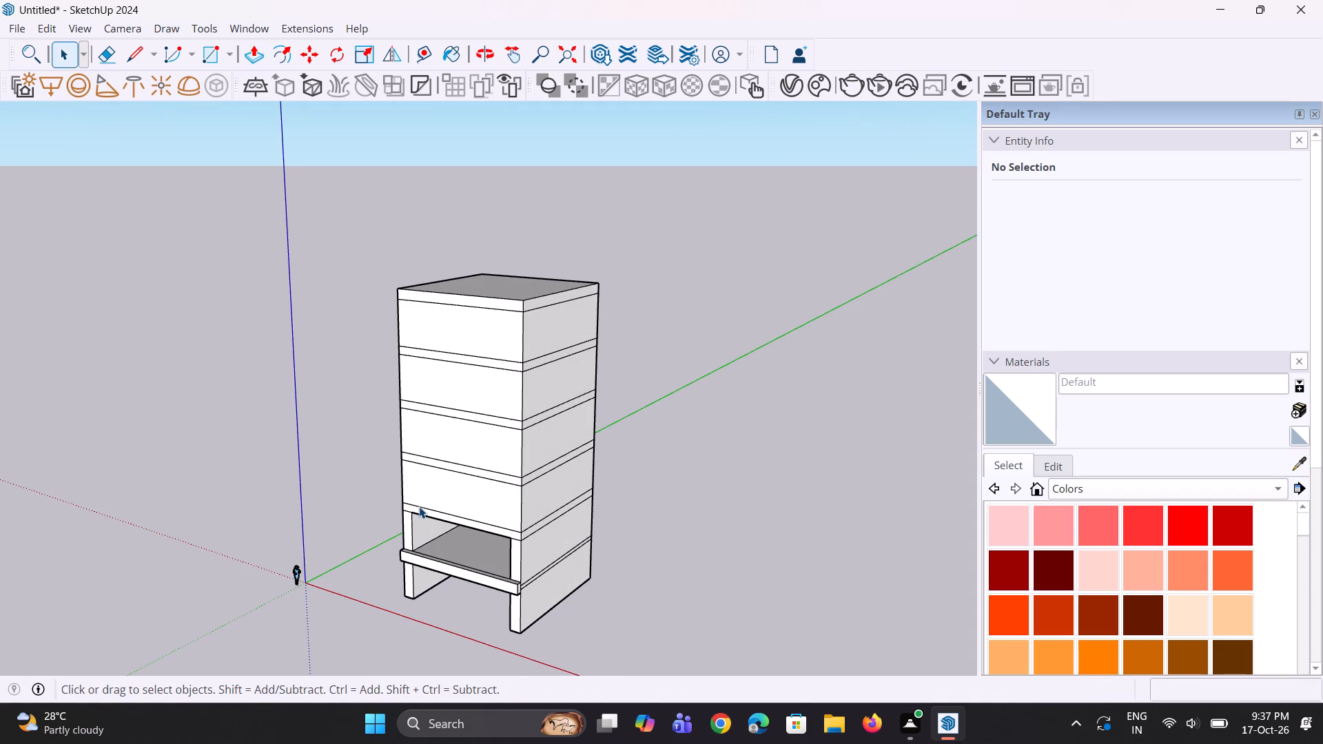
pyautogui.scroll(1, 420, 503)
pyautogui.moveTo(420, 503); pyautogui.dragTo(559, 489, button='middle')
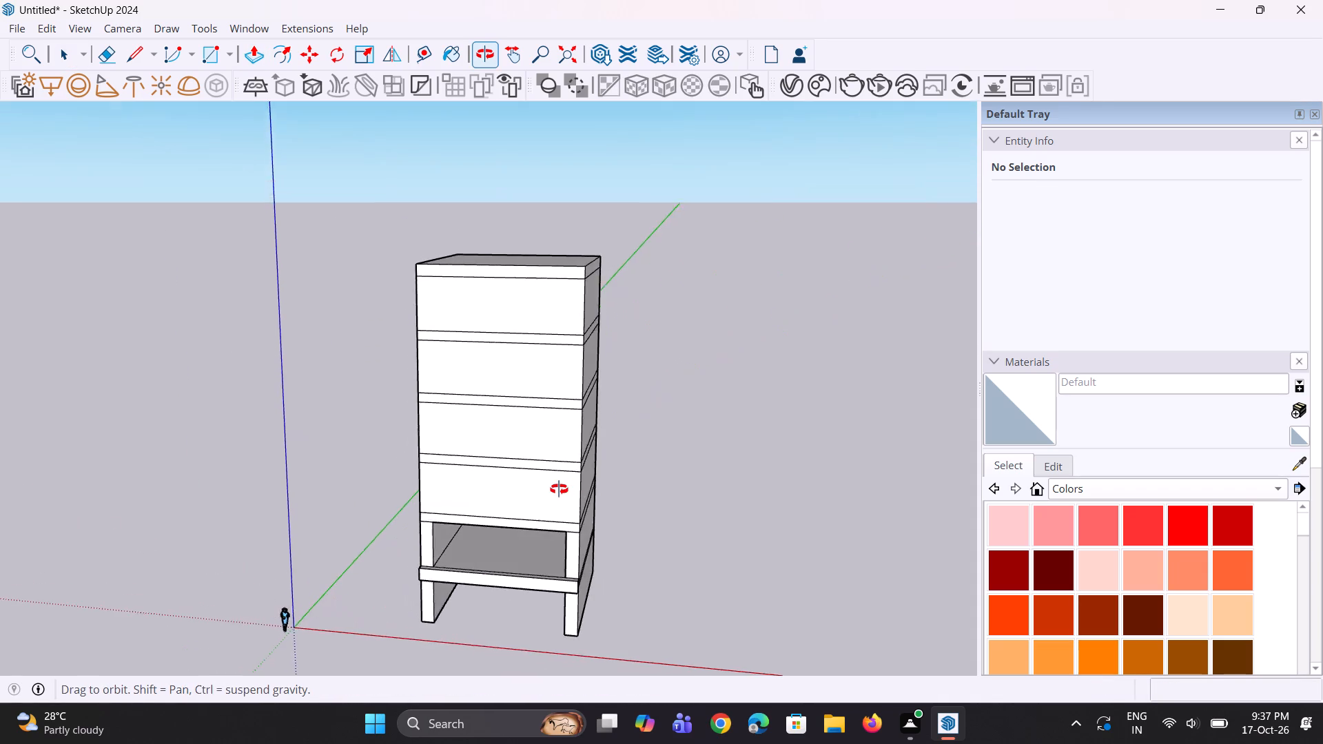
pyautogui.moveTo(559, 489); pyautogui.dragTo(568, 481, button='middle')
pyautogui.scroll(2, 529, 481)
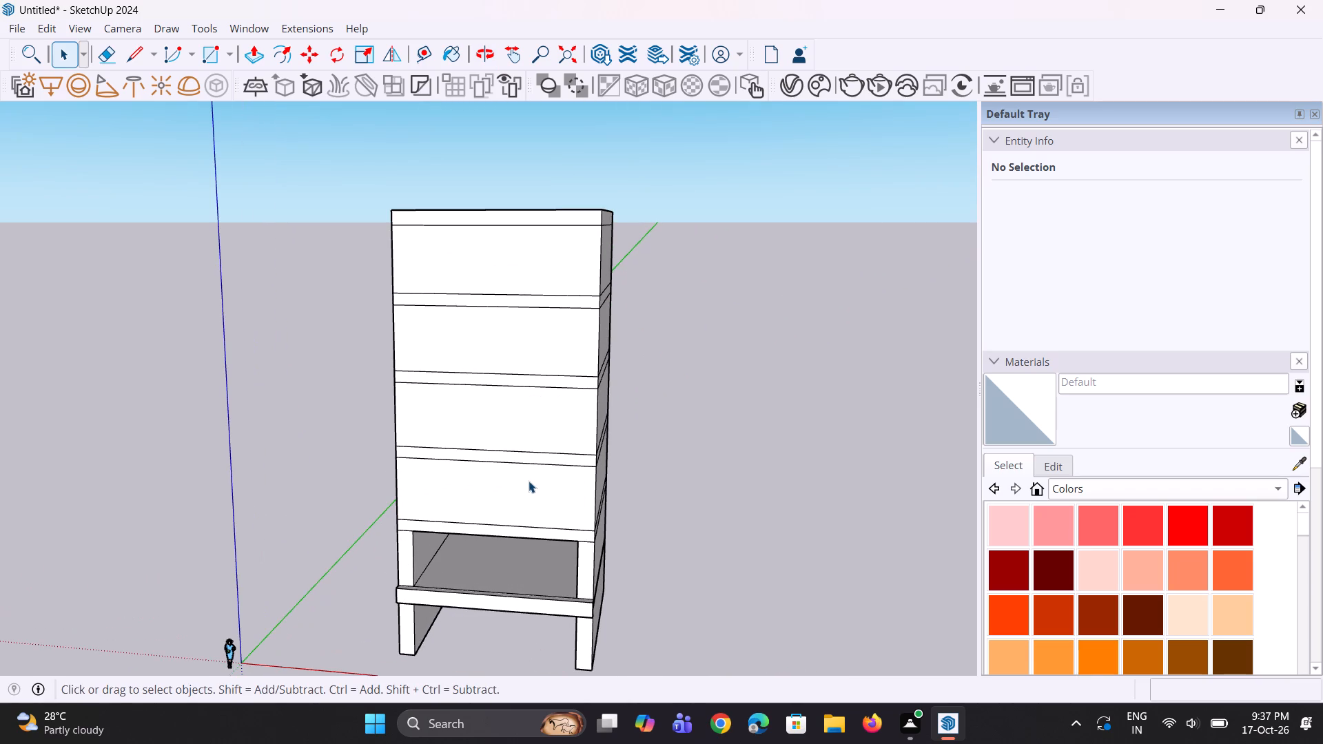
pyautogui.moveTo(529, 481); pyautogui.dragTo(577, 484, button='middle')
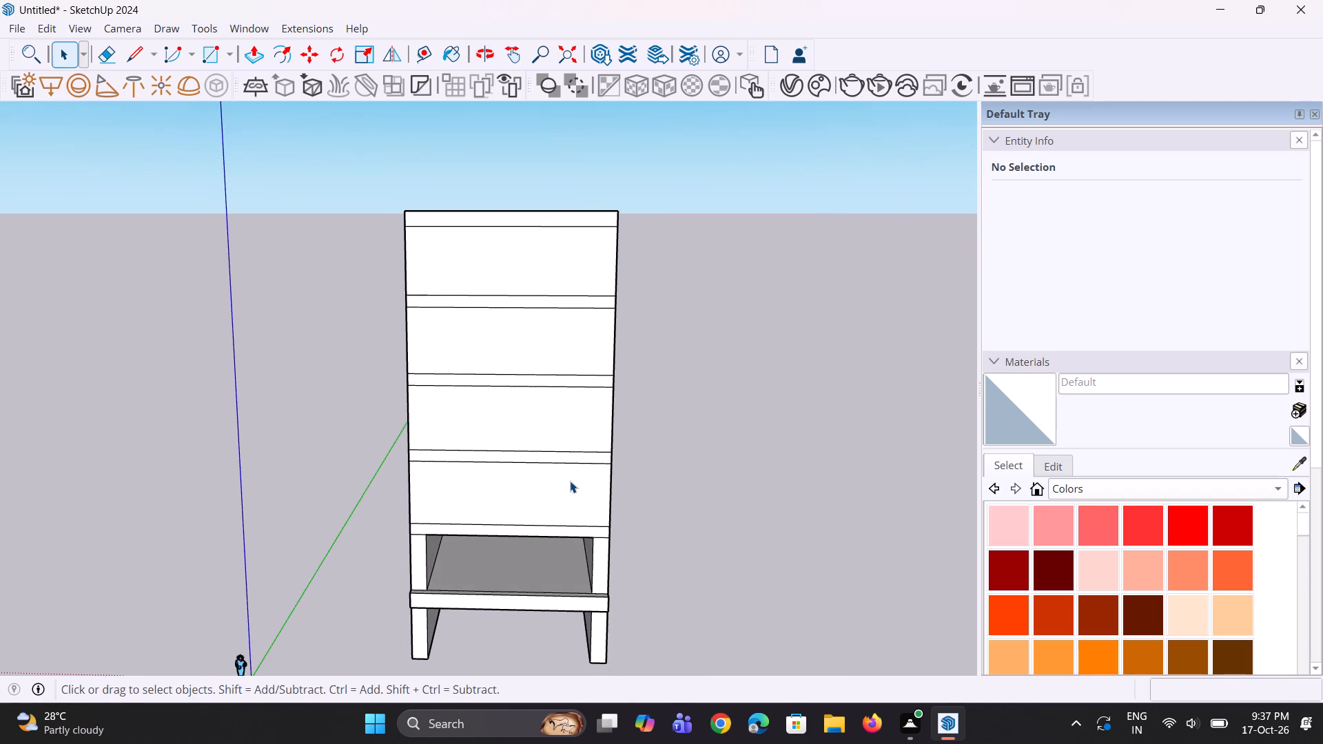
pyautogui.scroll(-2, 556, 480)
pyautogui.scroll(5, 463, 446)
pyautogui.click(428, 484)
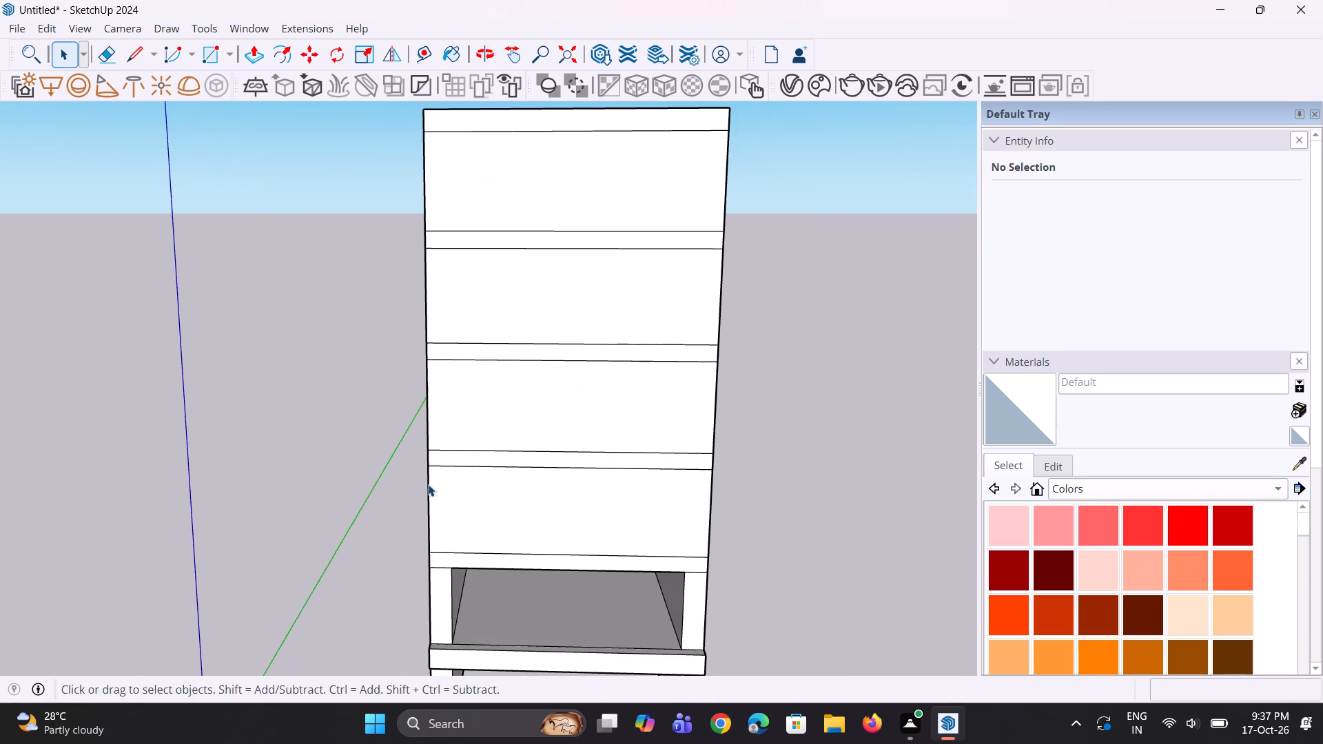
pyautogui.scroll(2, 430, 445)
pyautogui.keyDown('ctrl'); pyautogui.click(427, 435); pyautogui.keyUp('ctrl')
pyautogui.keyDown('ctrl'); pyautogui.click(427, 301); pyautogui.keyUp('ctrl')
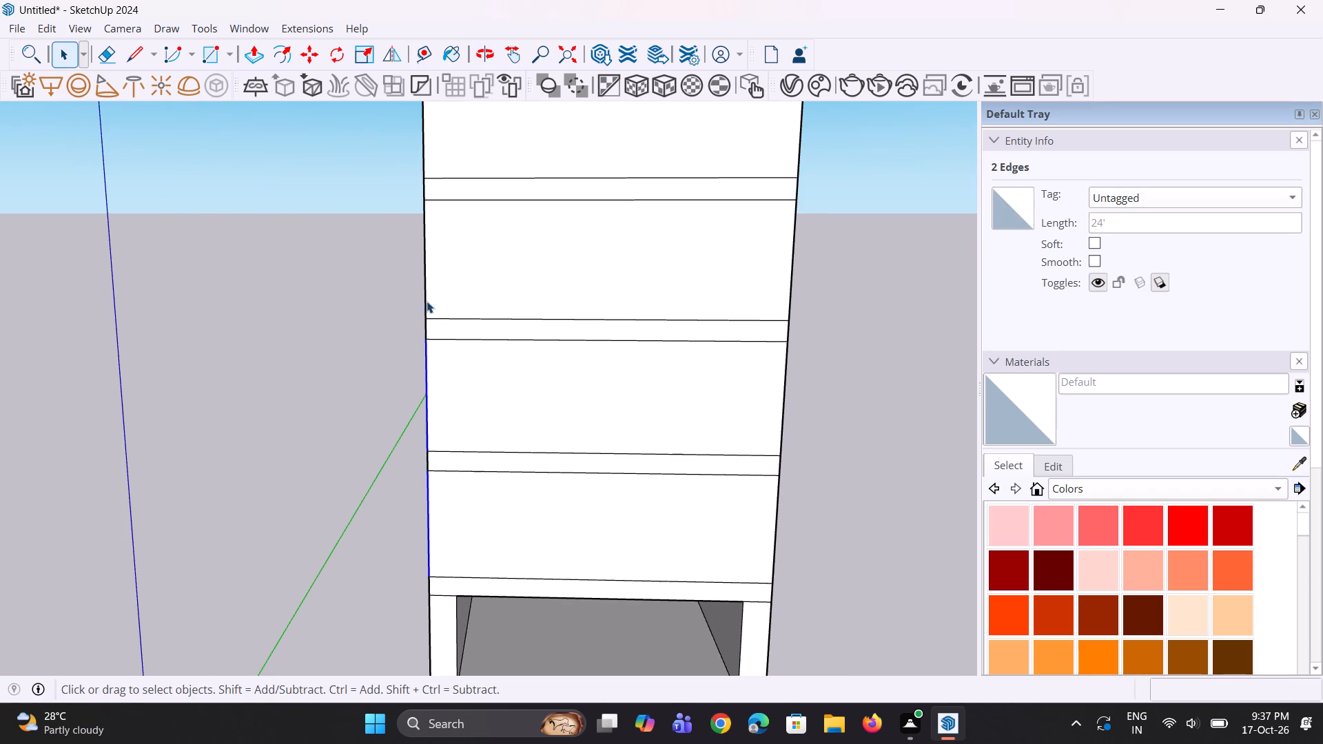
pyautogui.scroll(-7, 469, 506)
pyautogui.scroll(5, 470, 380)
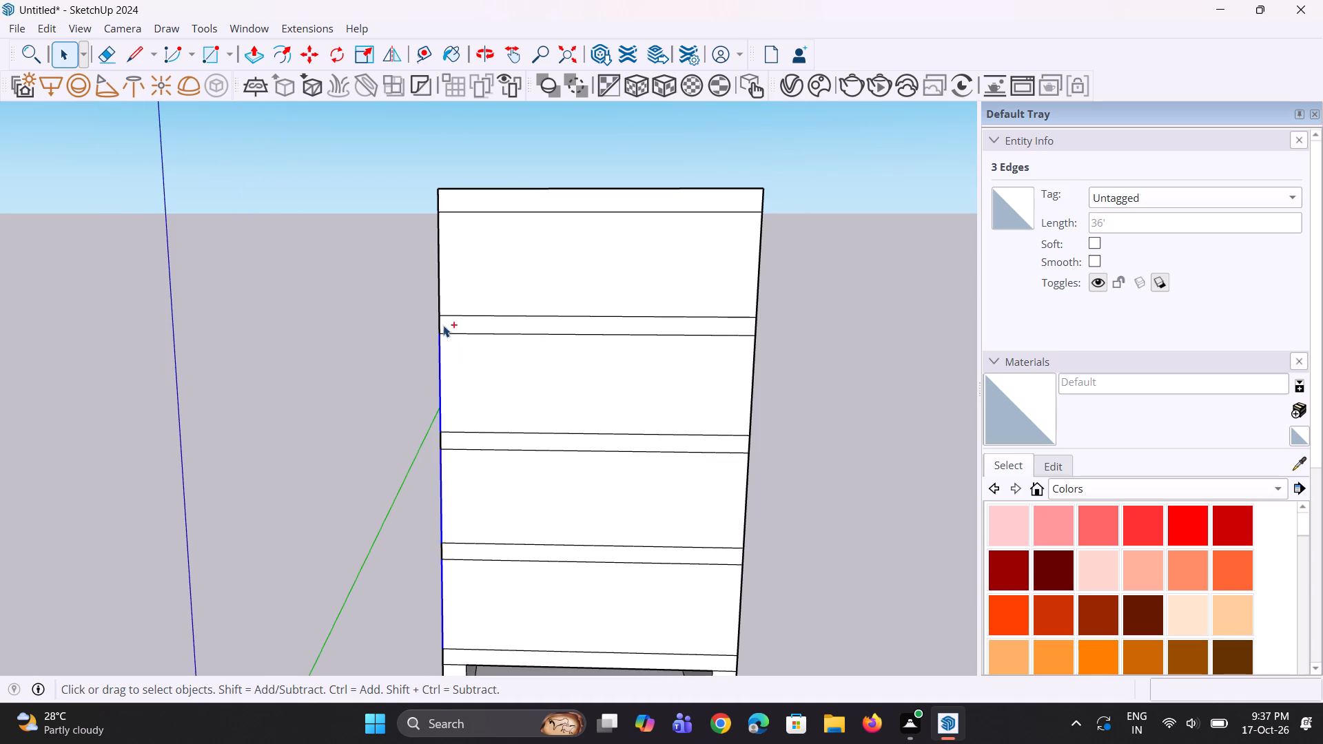
pyautogui.keyDown('ctrl'); pyautogui.click(440, 304); pyautogui.keyUp('ctrl')
pyautogui.scroll(-4, 460, 403)
pyautogui.scroll(1, 444, 481)
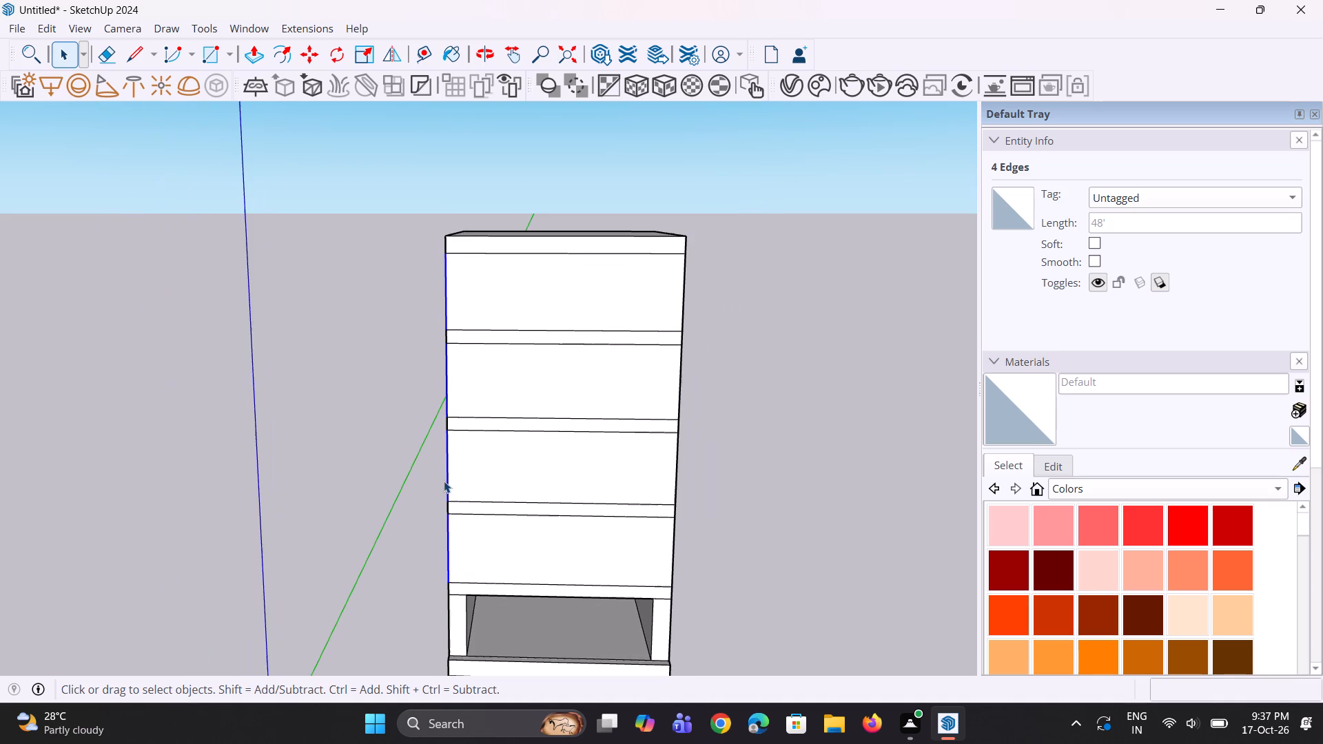
pyautogui.press('m')
pyautogui.scroll(-3, 440, 471)
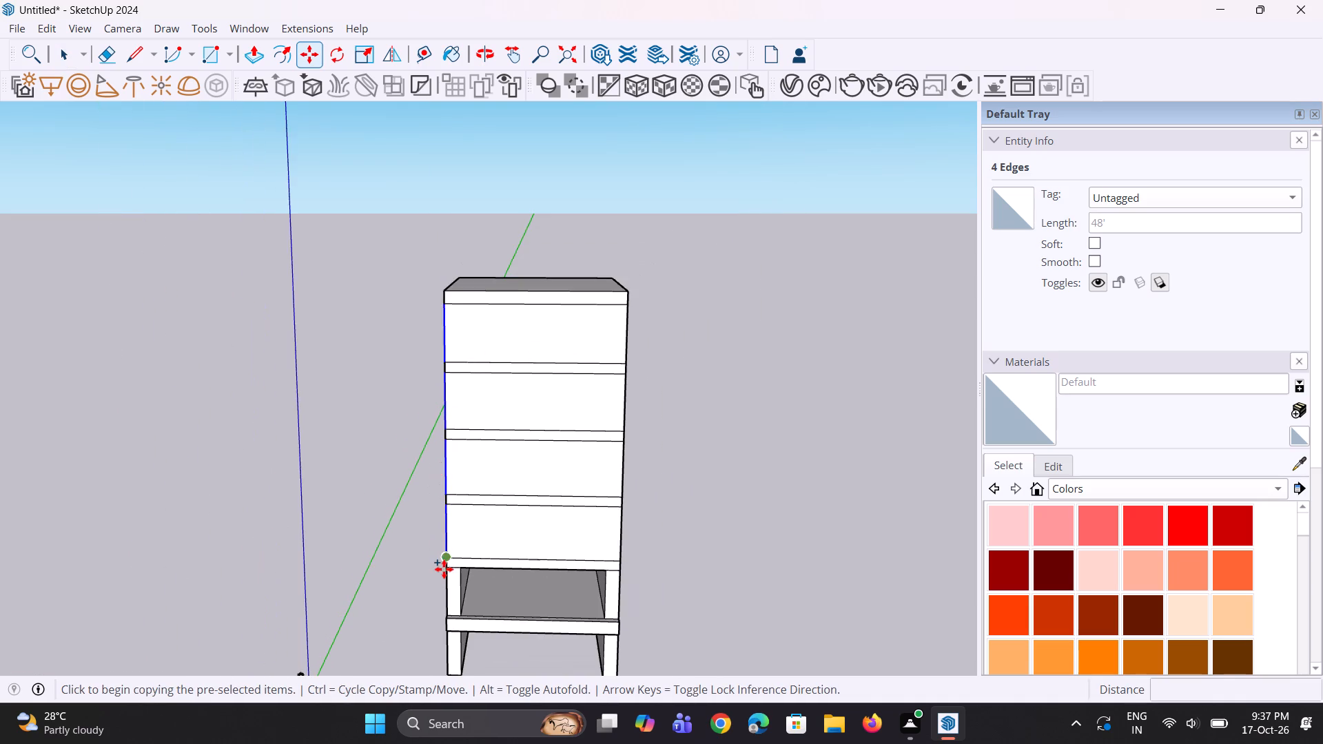
pyautogui.scroll(7, 444, 570)
pyautogui.click(449, 547)
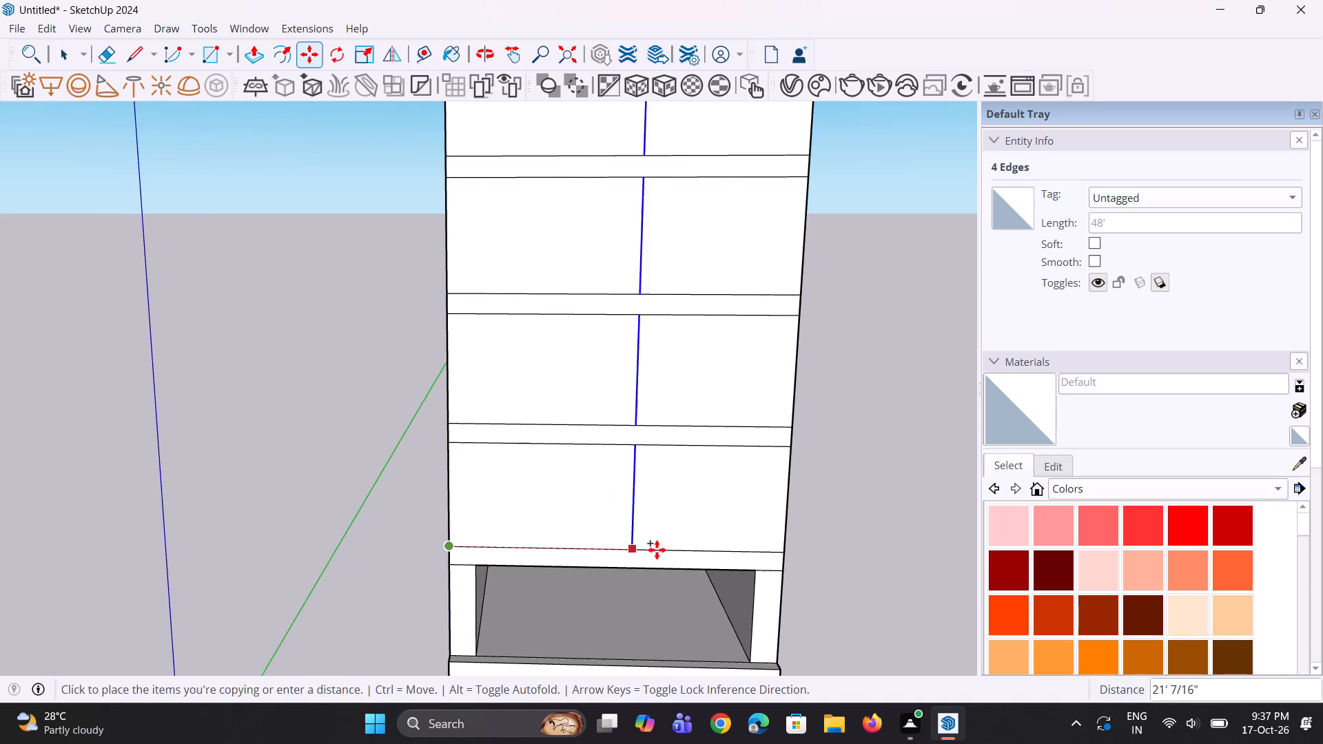
pyautogui.click(781, 553)
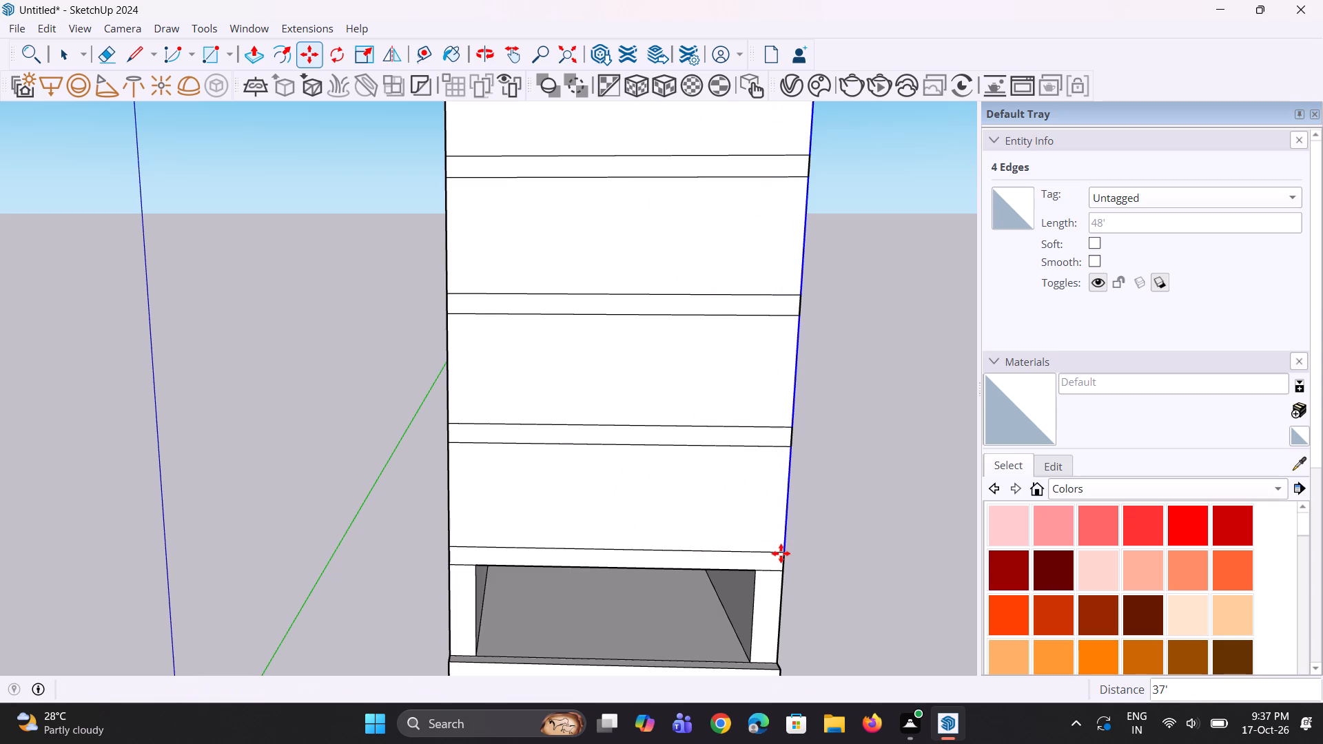
pyautogui.write('/2')
pyautogui.press('Return')
# Copy the four vertical centre lines on the front facade 1' towards its right edge.
pyautogui.scroll(-5, 686, 578)
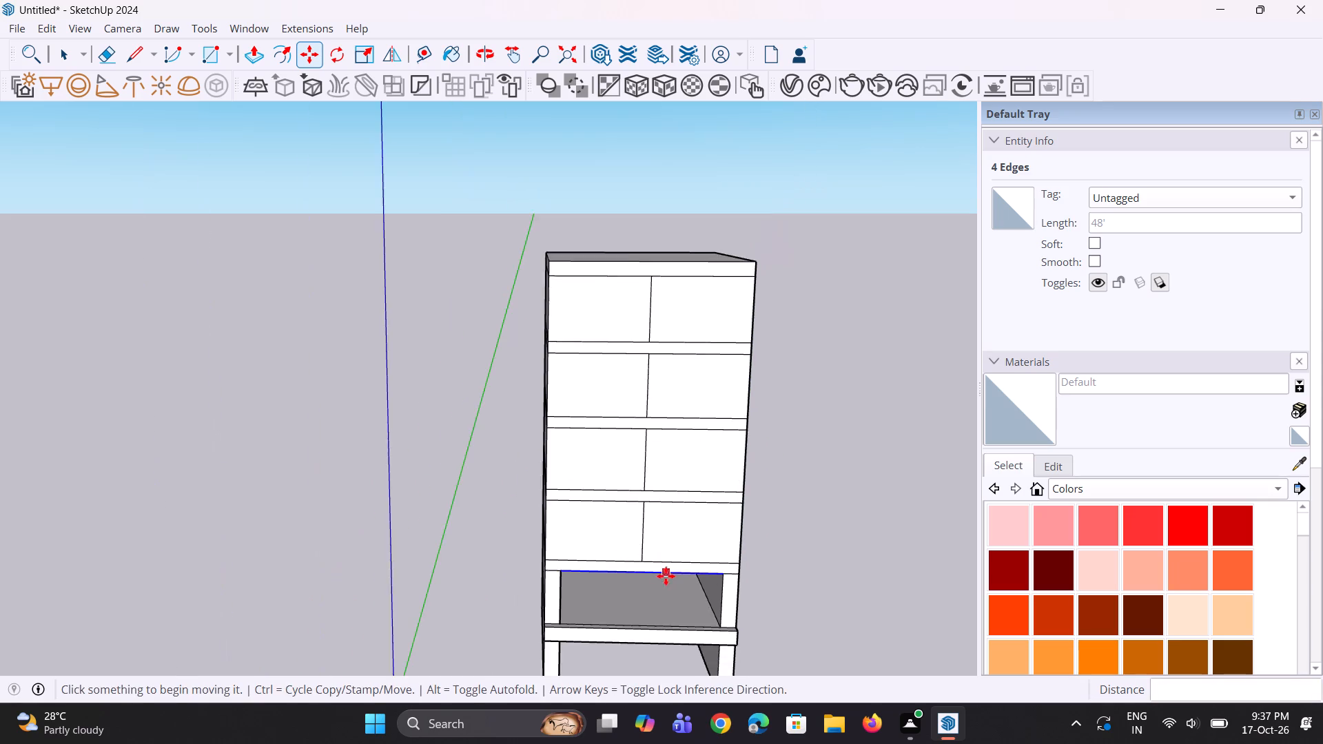
pyautogui.moveTo(665, 576); pyautogui.dragTo(639, 537, button='middle')
pyautogui.press('space')
pyautogui.press('space')
pyautogui.click(637, 530)
pyautogui.scroll(2, 634, 448)
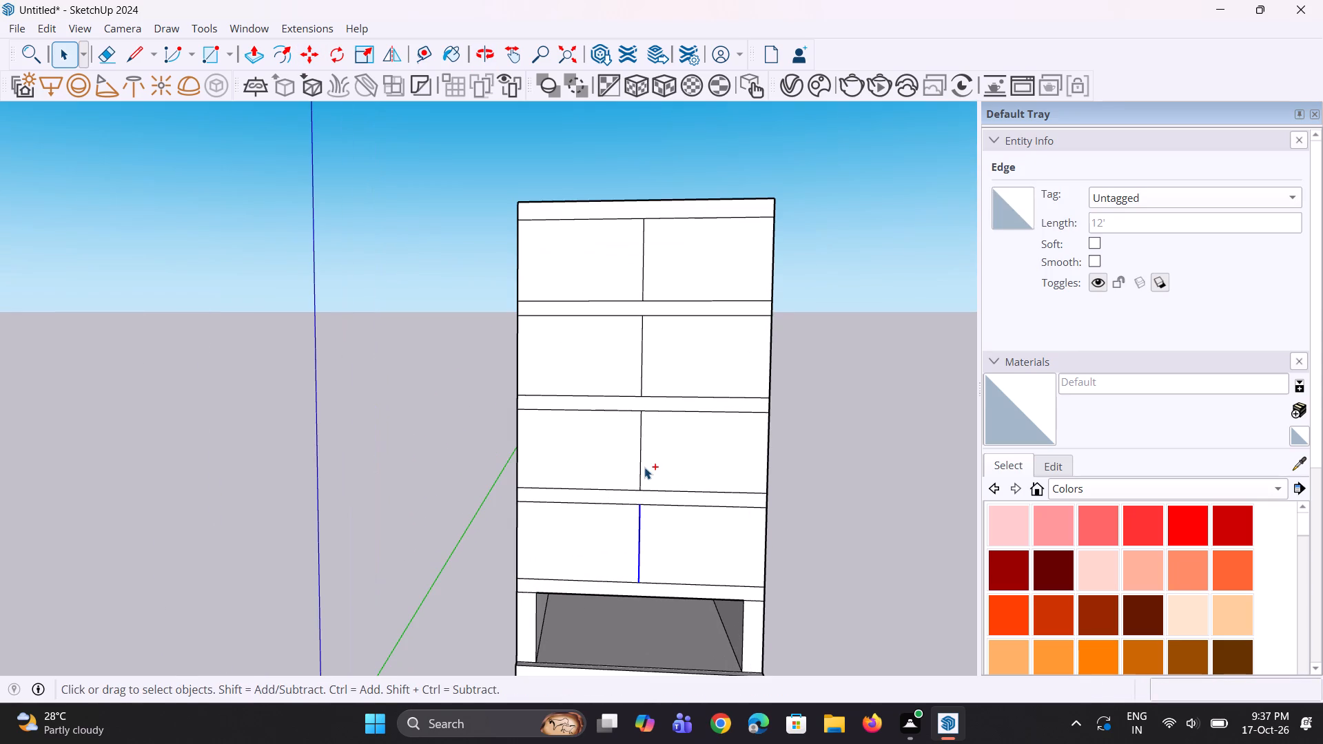
pyautogui.keyDown('ctrl'); pyautogui.click(642, 459); pyautogui.keyUp('ctrl')
pyautogui.scroll(3, 644, 415)
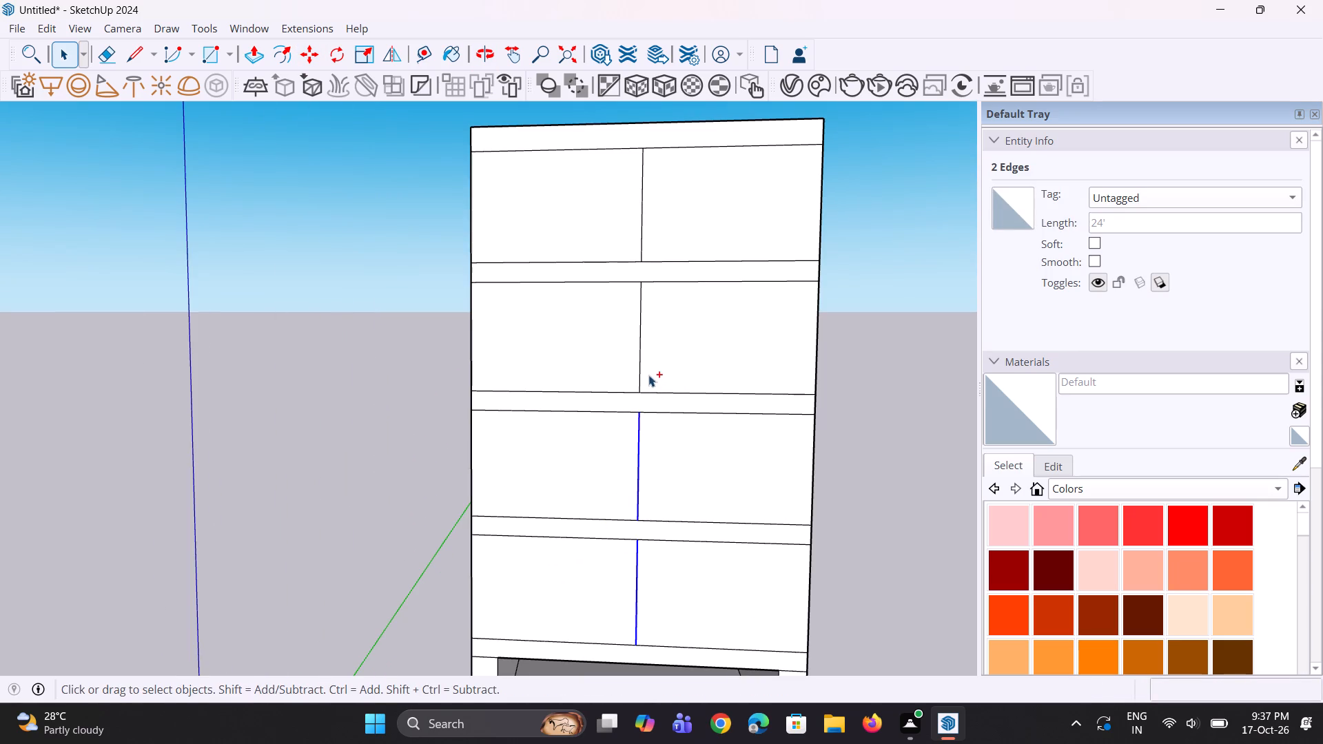
pyautogui.keyDown('ctrl'); pyautogui.click(640, 367); pyautogui.keyUp('ctrl')
pyautogui.scroll(3, 637, 187)
pyautogui.keyDown('ctrl'); pyautogui.click(643, 205); pyautogui.keyUp('ctrl')
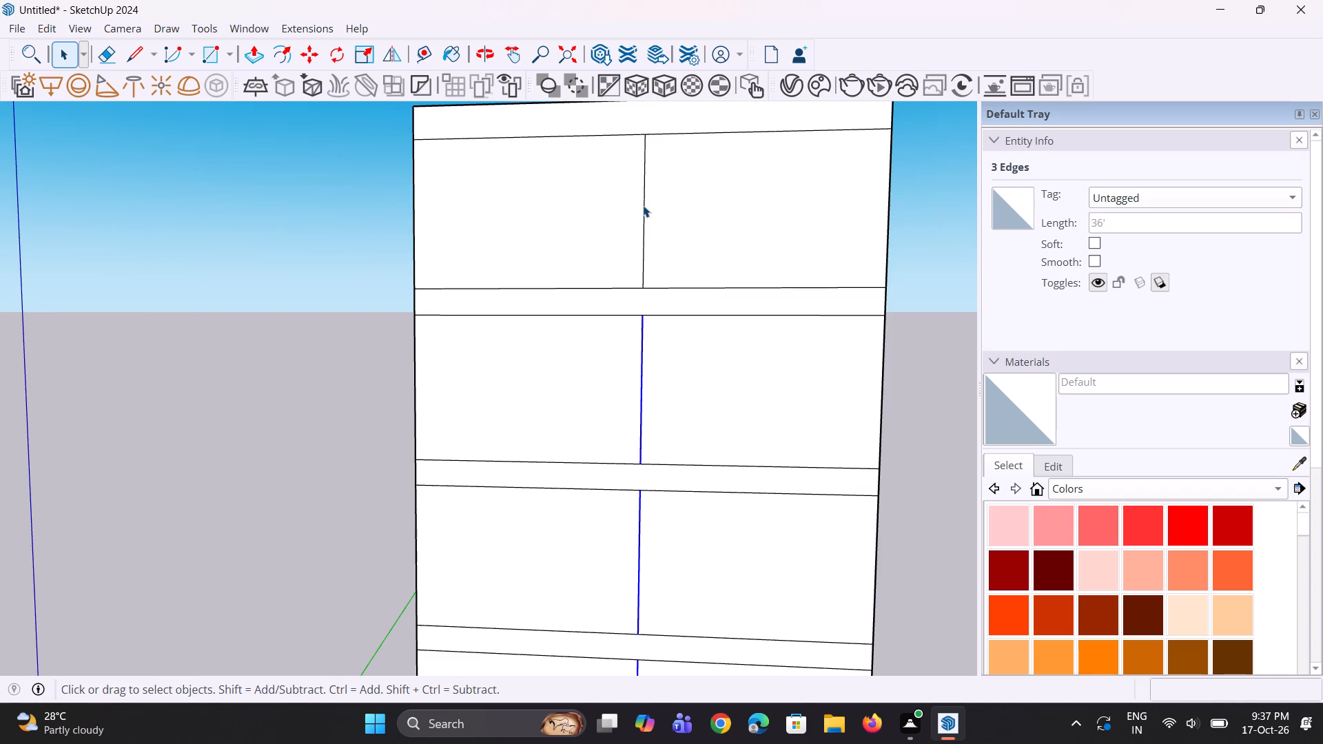
pyautogui.scroll(-9, 644, 206)
pyautogui.scroll(6, 648, 495)
pyautogui.press('m')
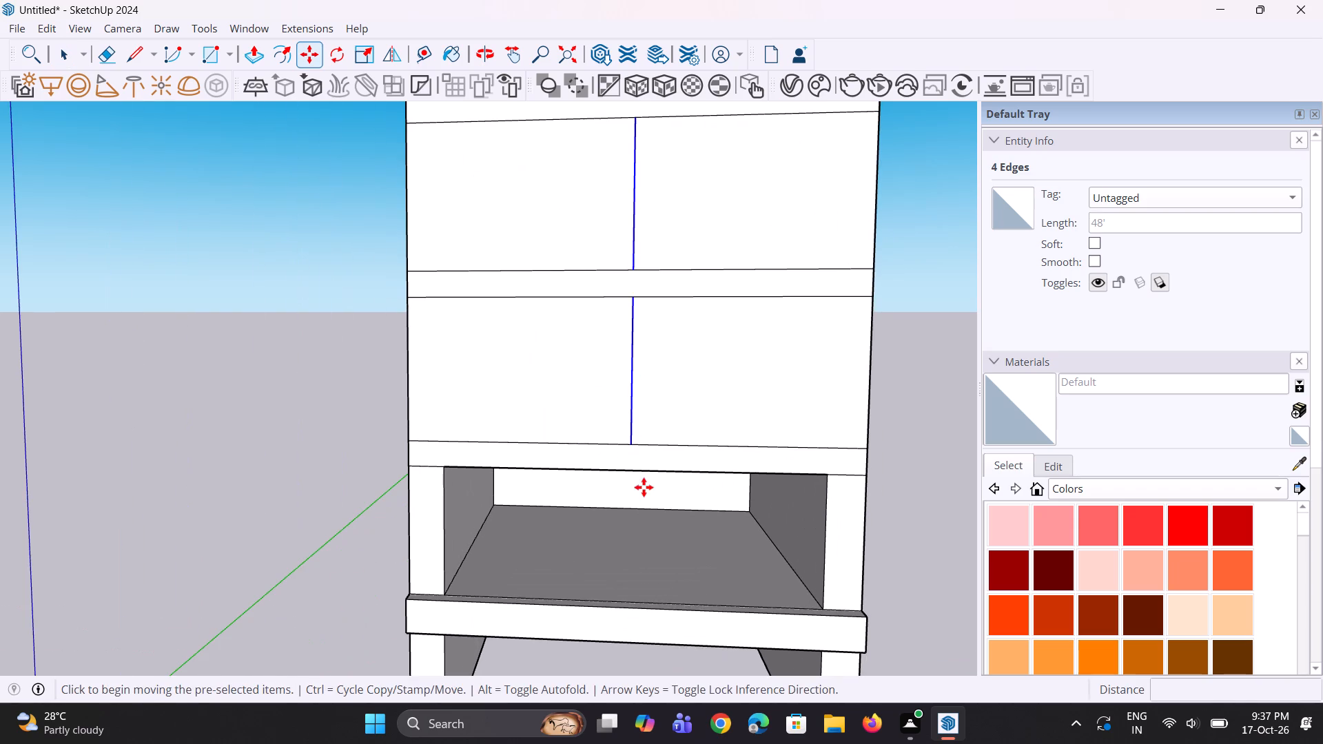
pyautogui.scroll(1, 632, 455)
pyautogui.click(629, 444)
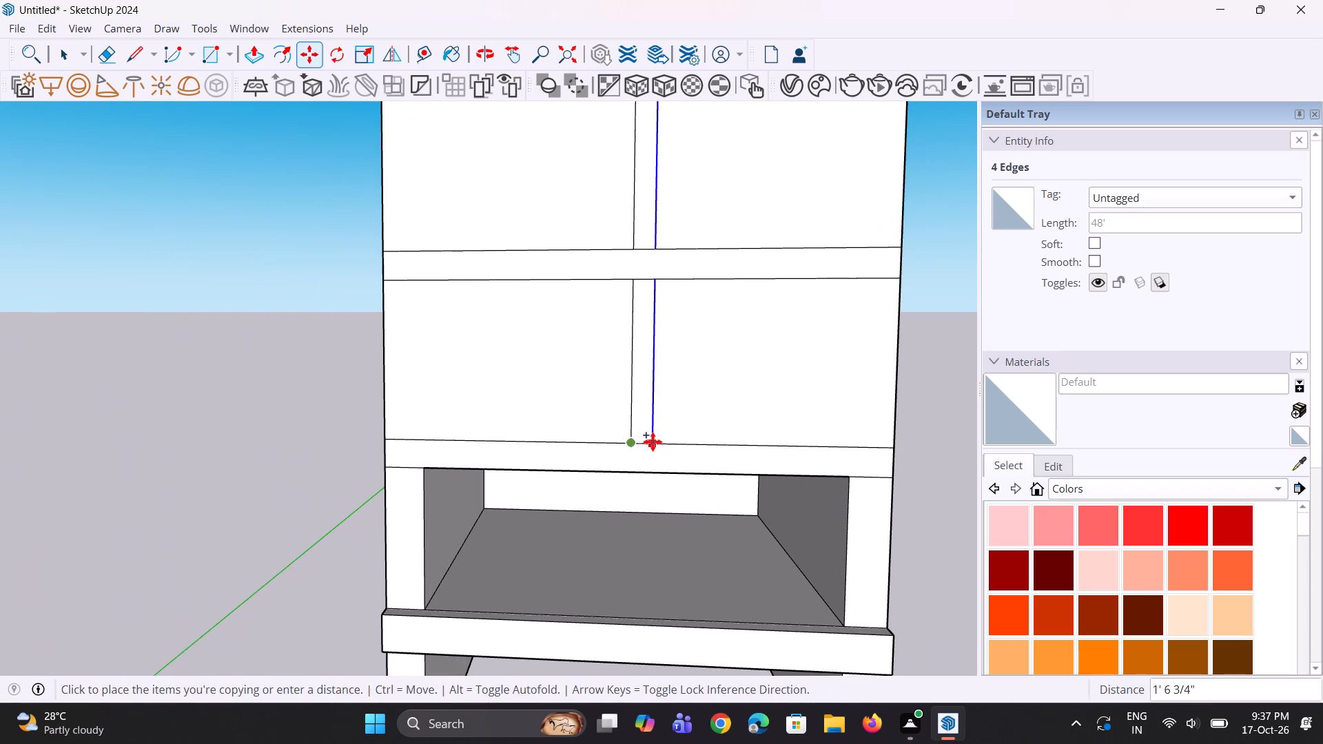
pyautogui.write("1'")
pyautogui.press('Return')
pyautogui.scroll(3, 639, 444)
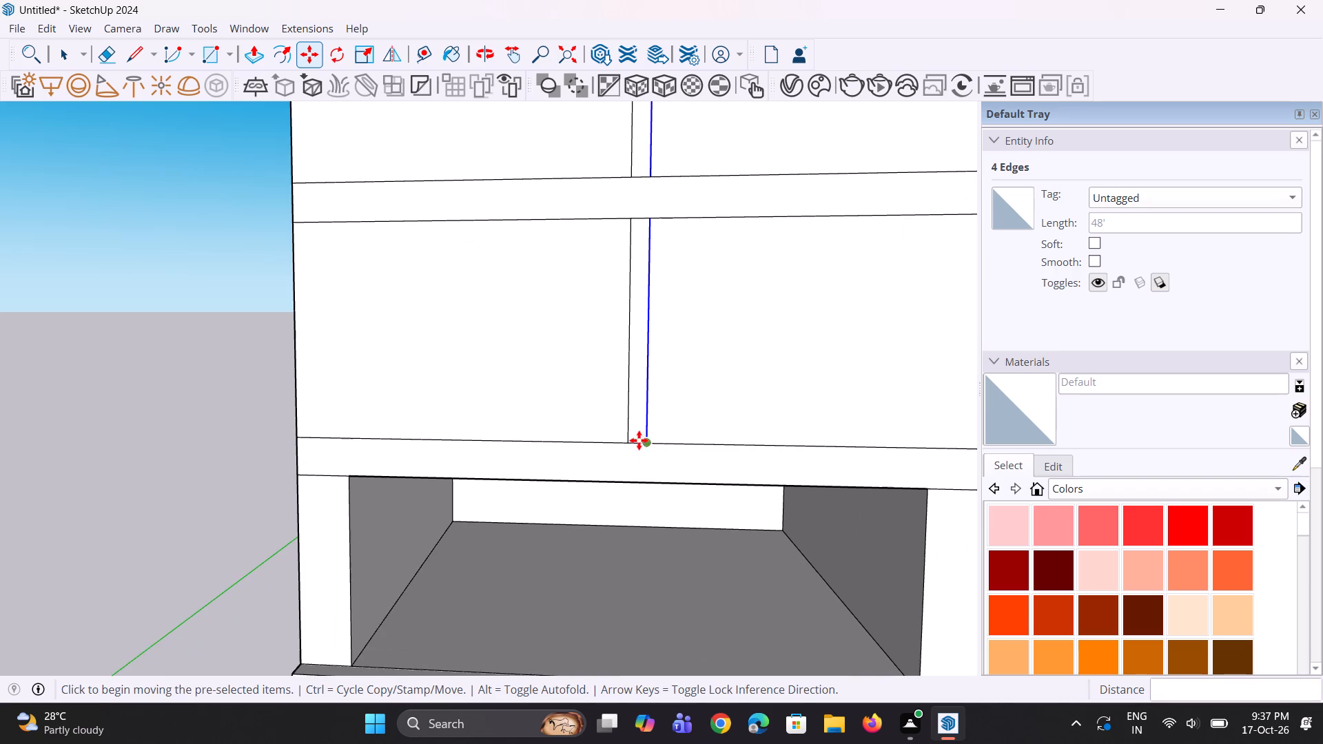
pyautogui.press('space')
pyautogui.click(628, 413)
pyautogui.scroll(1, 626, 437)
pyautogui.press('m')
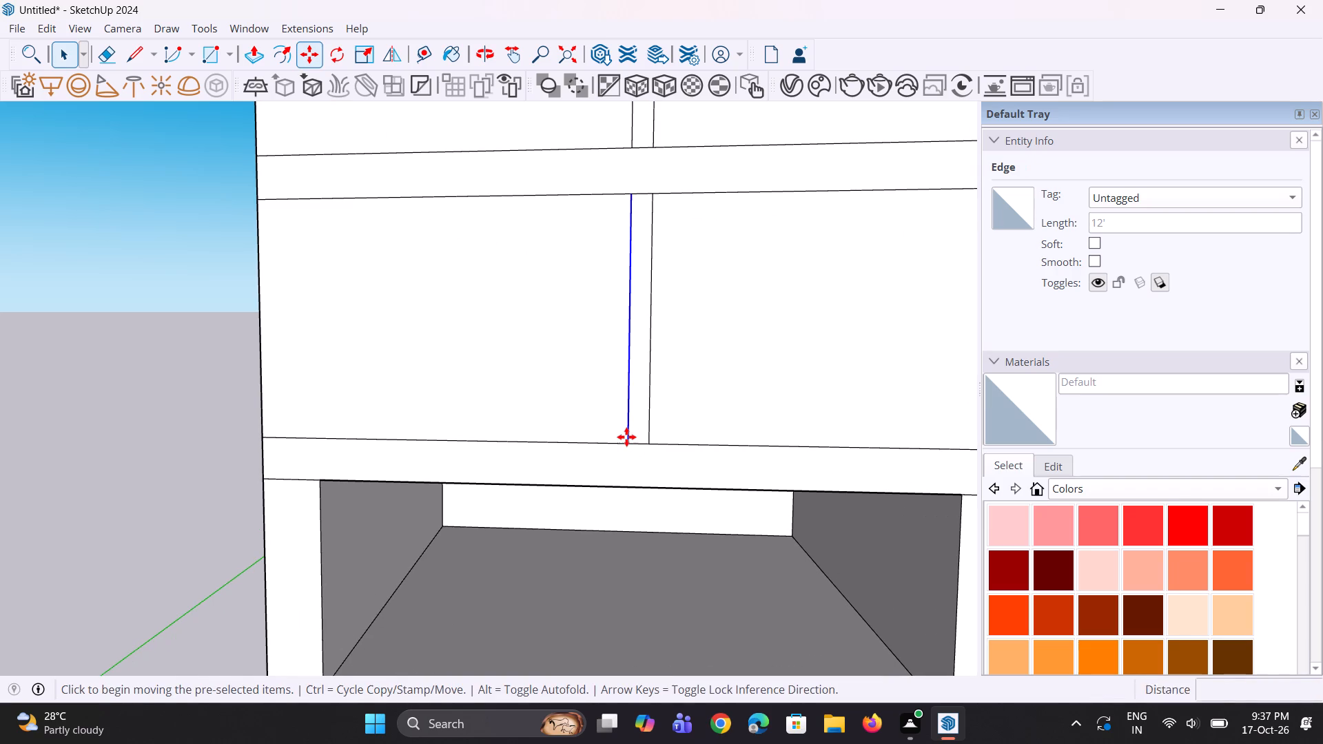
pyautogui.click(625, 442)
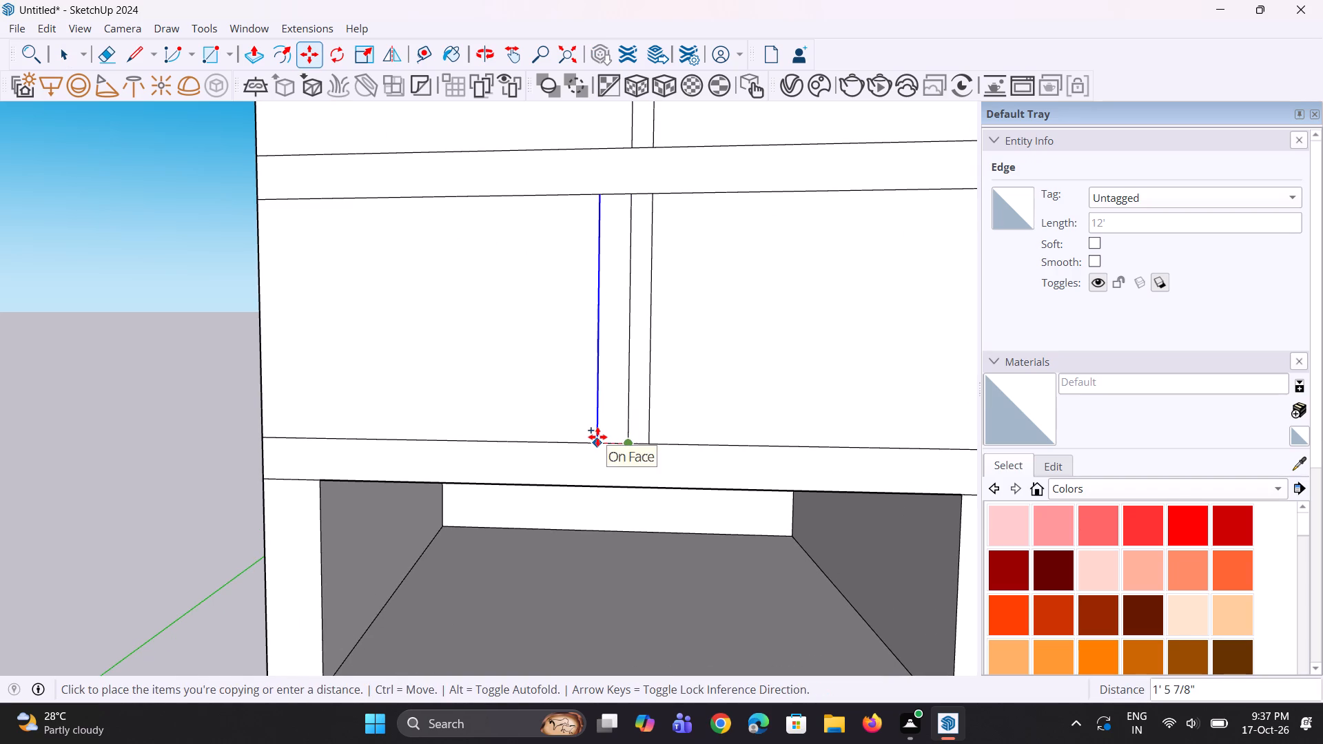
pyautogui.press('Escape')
# Copy the lowest enclosed storey's centre line about 1' towards the facade's left edge, mirroring the existing offset line.
pyautogui.scroll(-3, 607, 439)
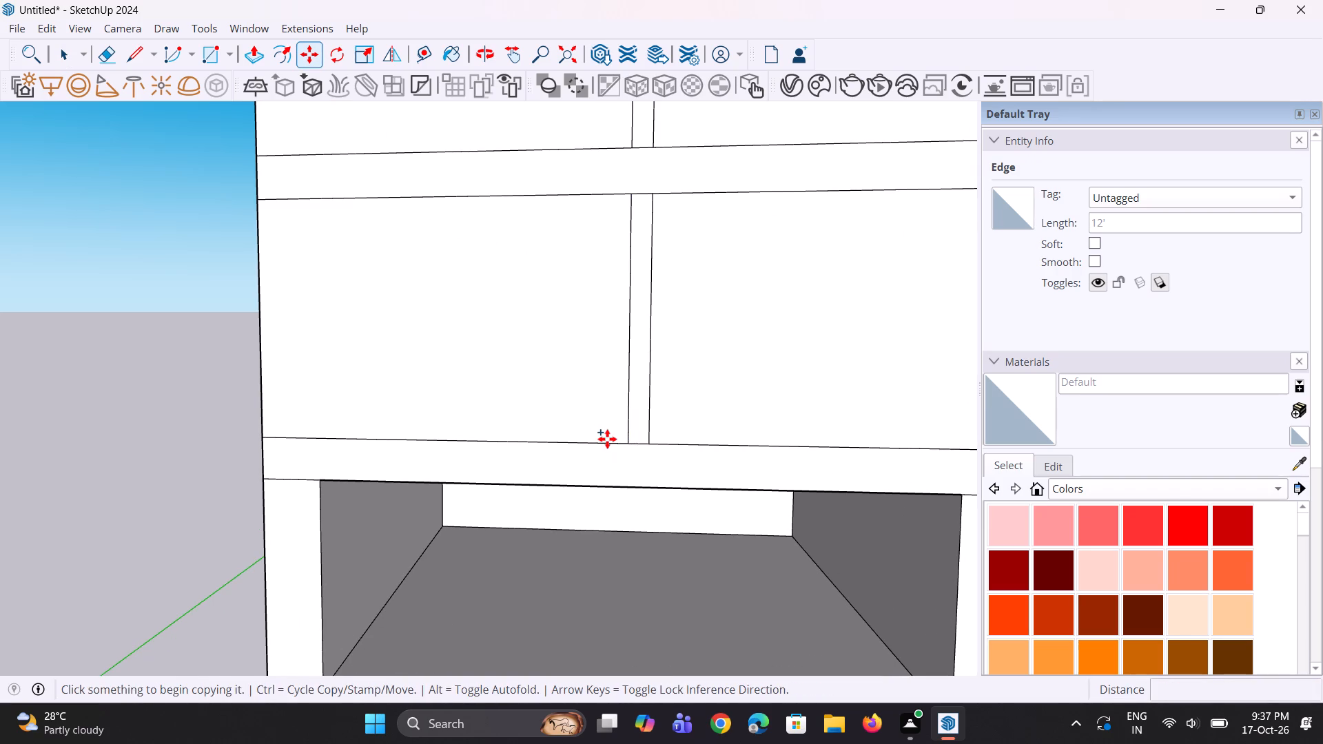
pyautogui.scroll(-2, 607, 439)
pyautogui.press('space')
pyautogui.click(626, 422)
pyautogui.scroll(-6, 636, 450)
pyautogui.scroll(2, 636, 259)
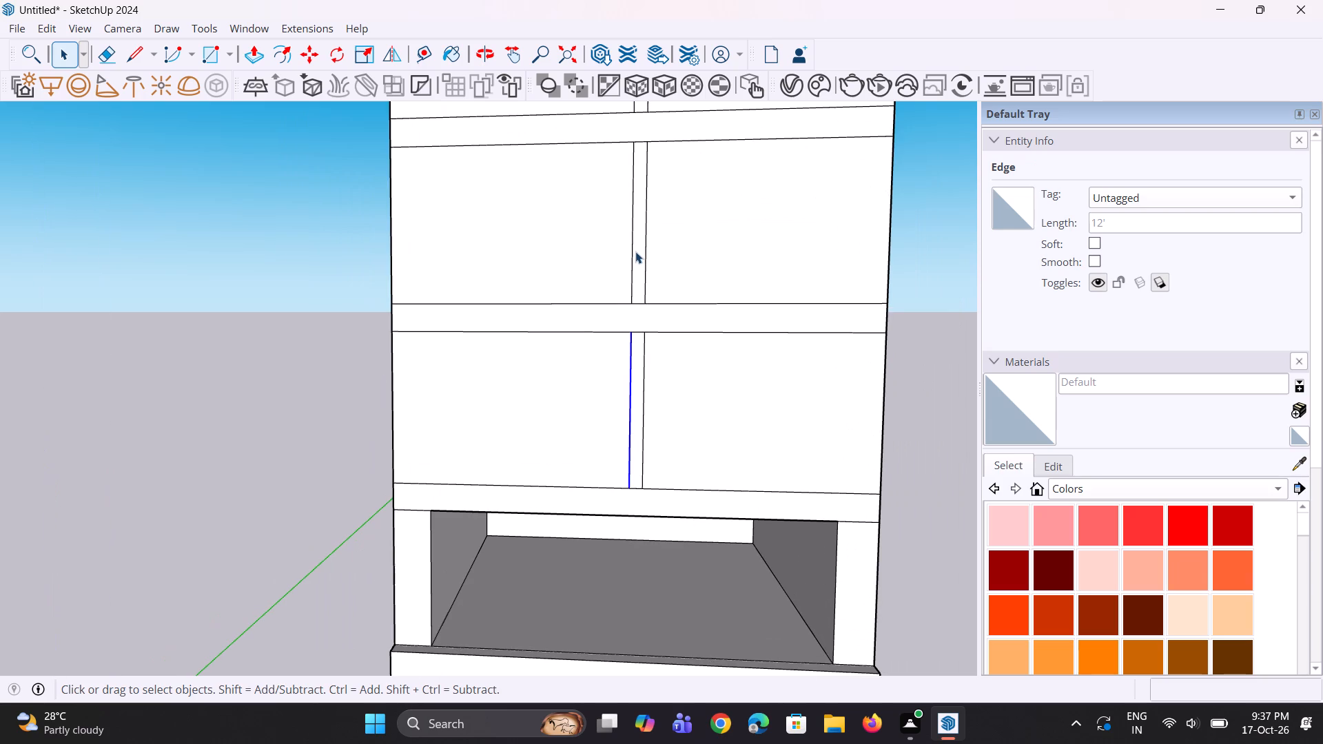
pyautogui.keyDown('ctrl'); pyautogui.click(633, 249); pyautogui.keyUp('ctrl')
pyautogui.scroll(-5, 630, 397)
pyautogui.click(630, 403)
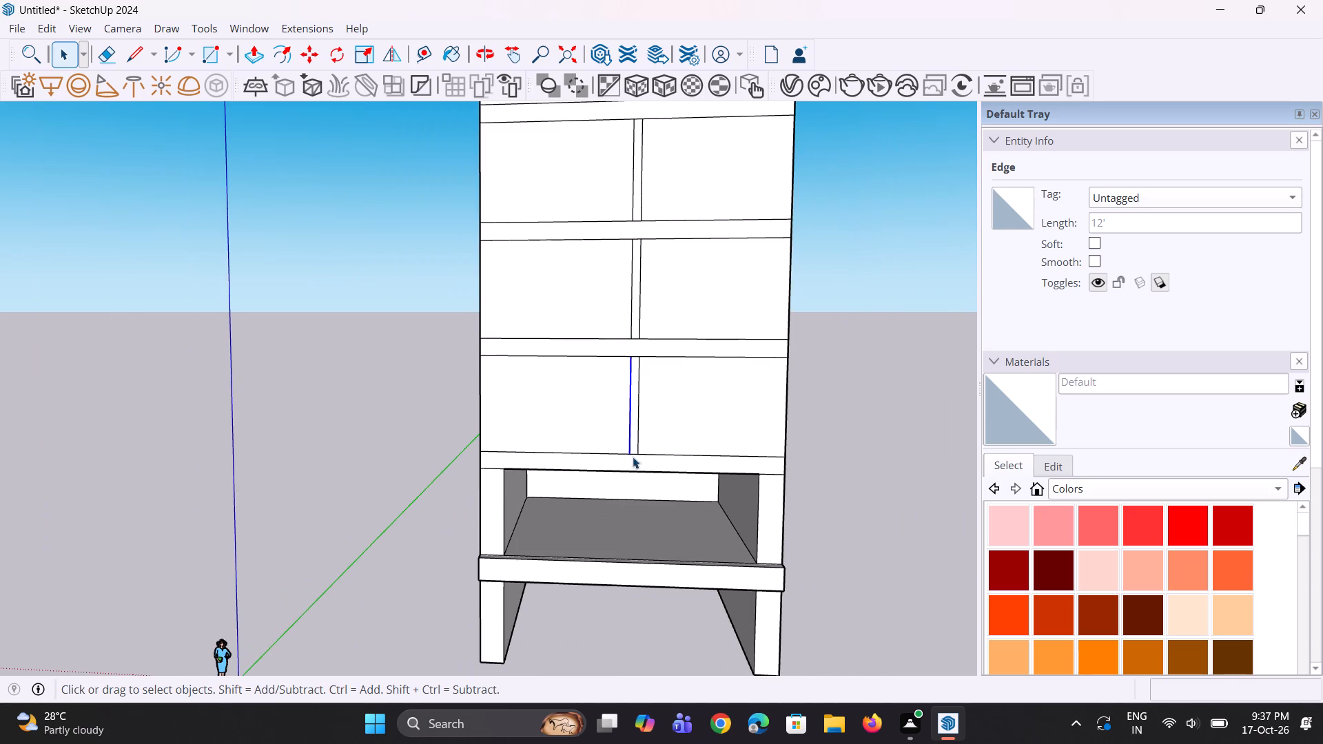
pyautogui.scroll(6, 633, 457)
pyautogui.press('m')
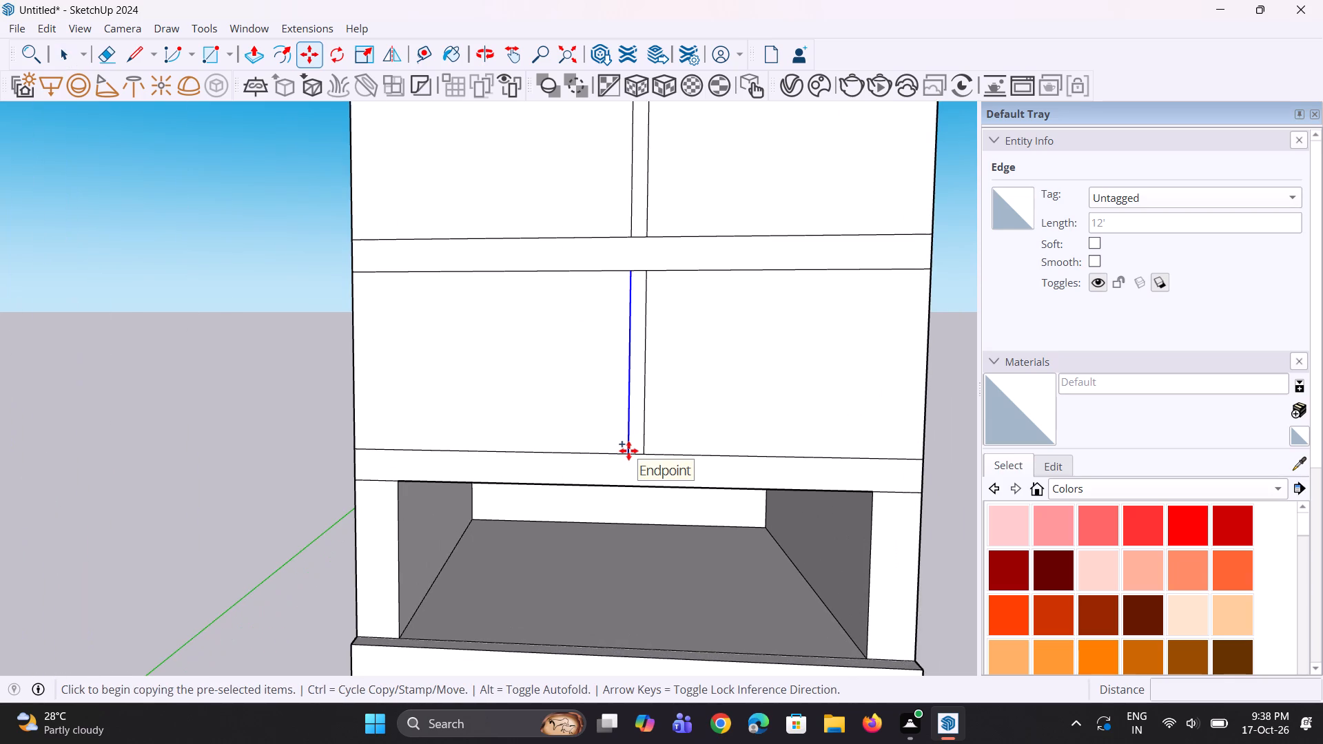
pyautogui.click(625, 451)
pyautogui.click(608, 451)
pyautogui.scroll(-6, 607, 455)
pyautogui.press('space')
pyautogui.press('space')
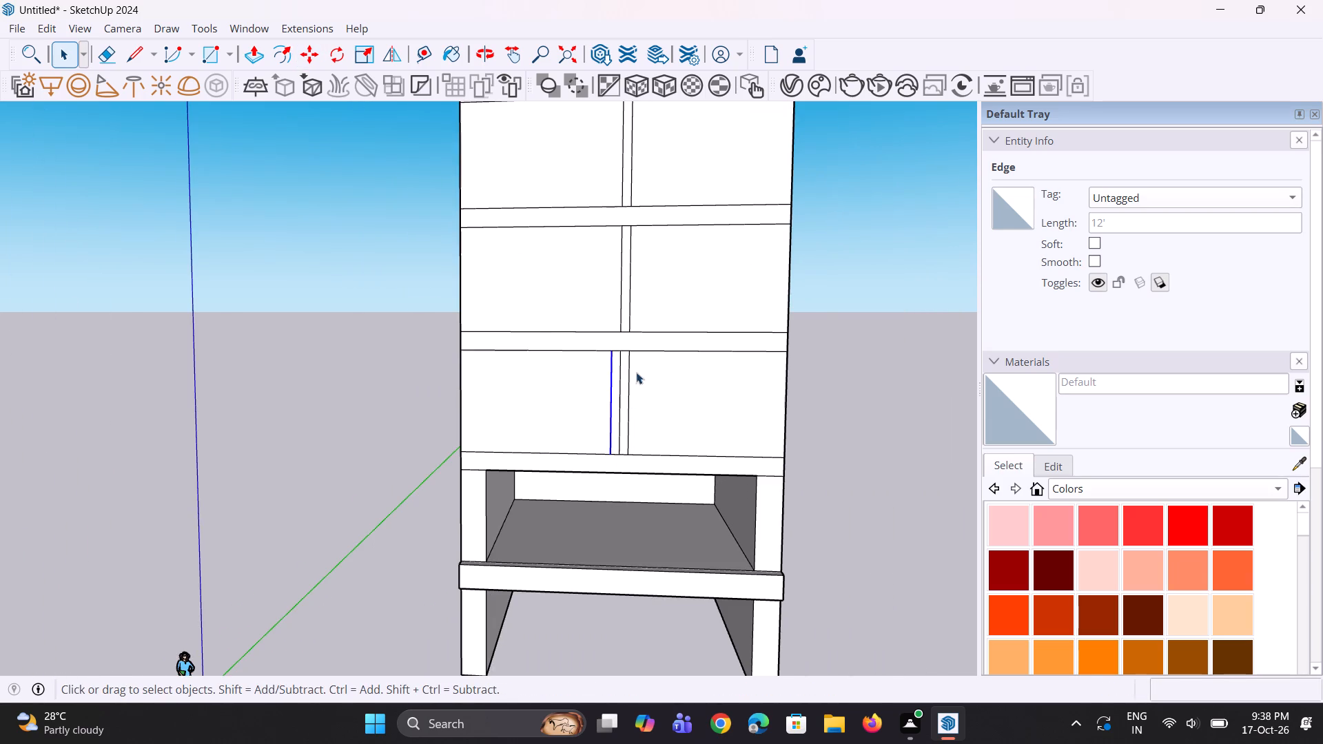
# Copy the second enclosed storey's centre line about 1' towards the facade's left edge, in line with the storey below.
pyautogui.scroll(1, 620, 317)
pyautogui.click(620, 317)
pyautogui.scroll(6, 617, 332)
pyautogui.press('m')
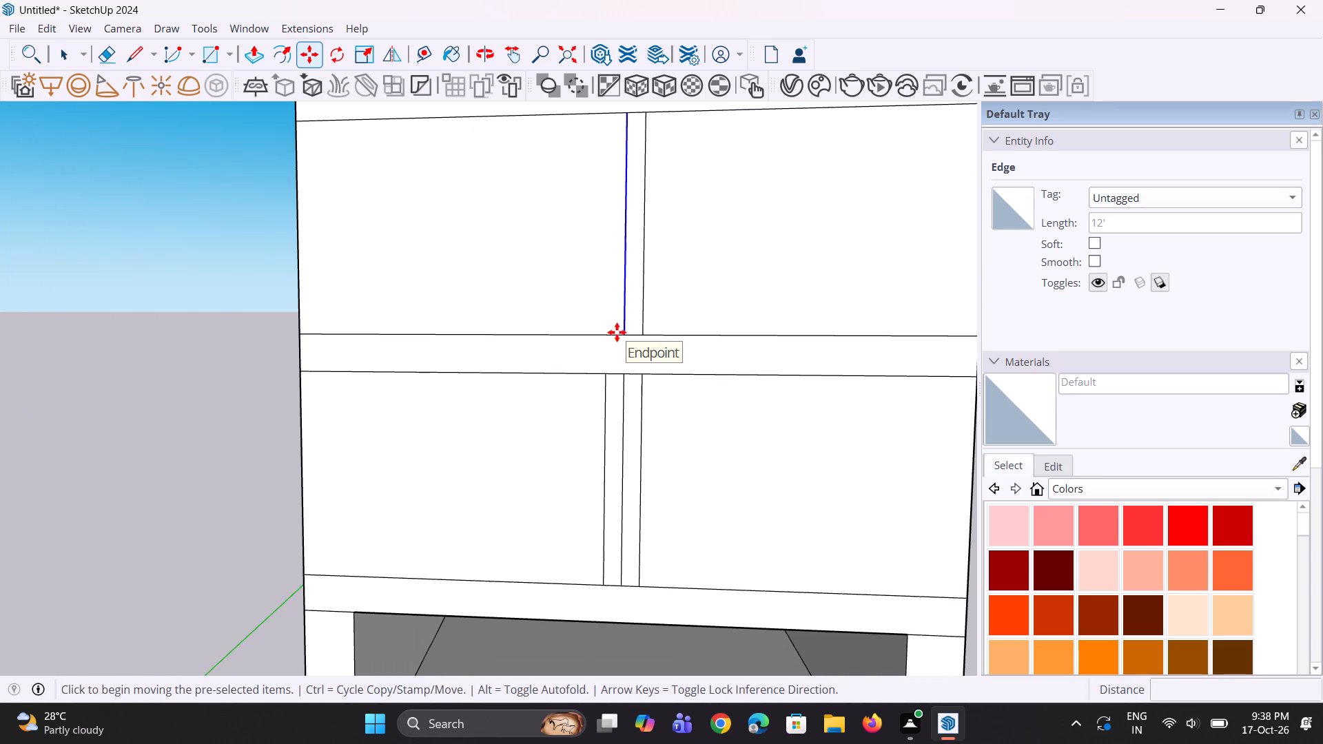
pyautogui.click(620, 336)
pyautogui.click(610, 335)
pyautogui.scroll(-7, 619, 417)
pyautogui.press('space')
pyautogui.press('space')
# Copy the third enclosed storey's centre line 1' towards the facade's left edge.
pyautogui.scroll(2, 621, 238)
pyautogui.click(623, 187)
pyautogui.scroll(3, 623, 187)
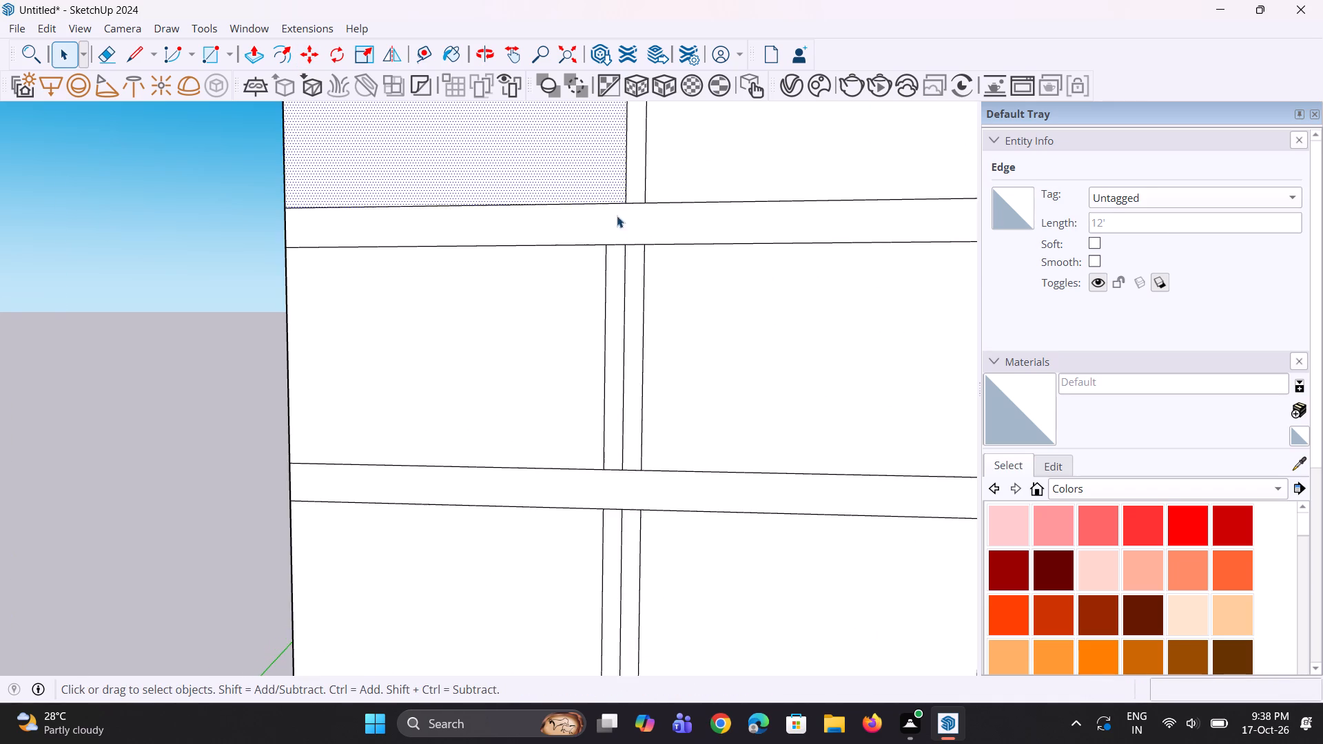
pyautogui.scroll(-15, 615, 313)
pyautogui.scroll(8, 630, 302)
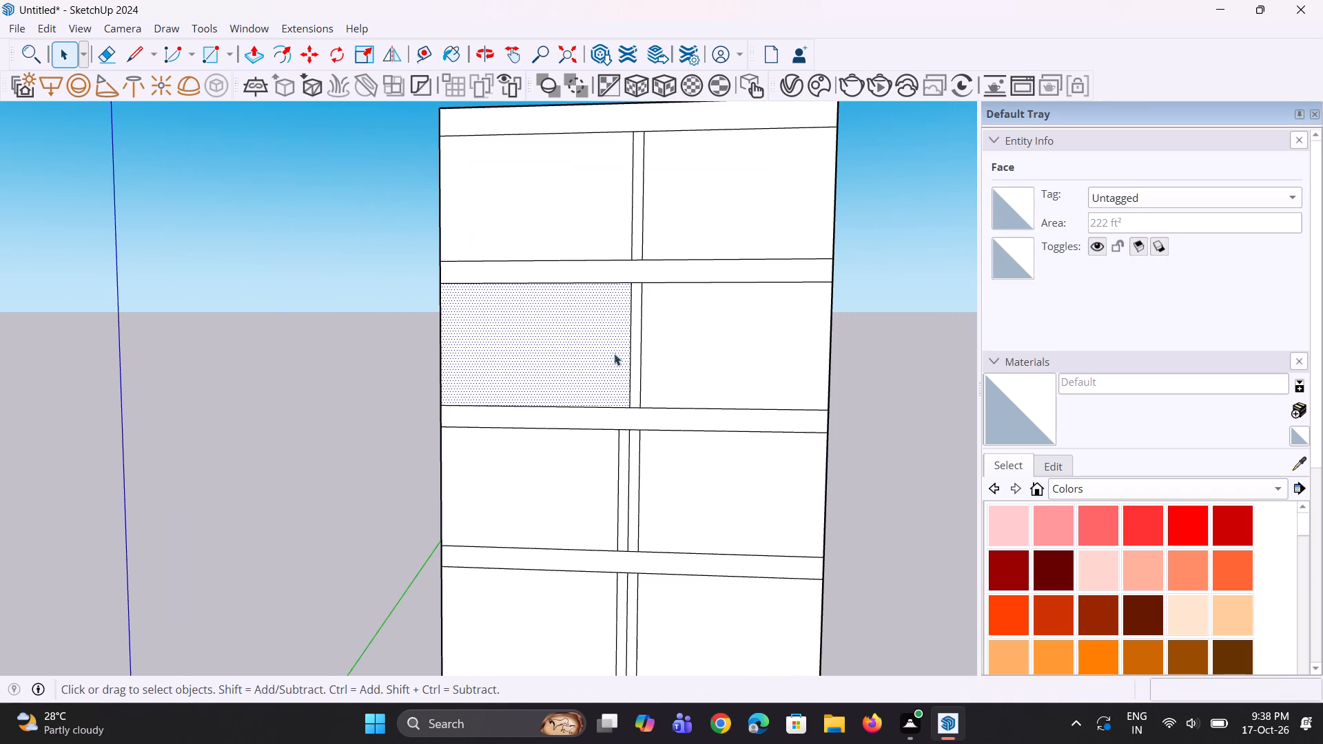
pyautogui.click(631, 373)
pyautogui.scroll(1, 637, 426)
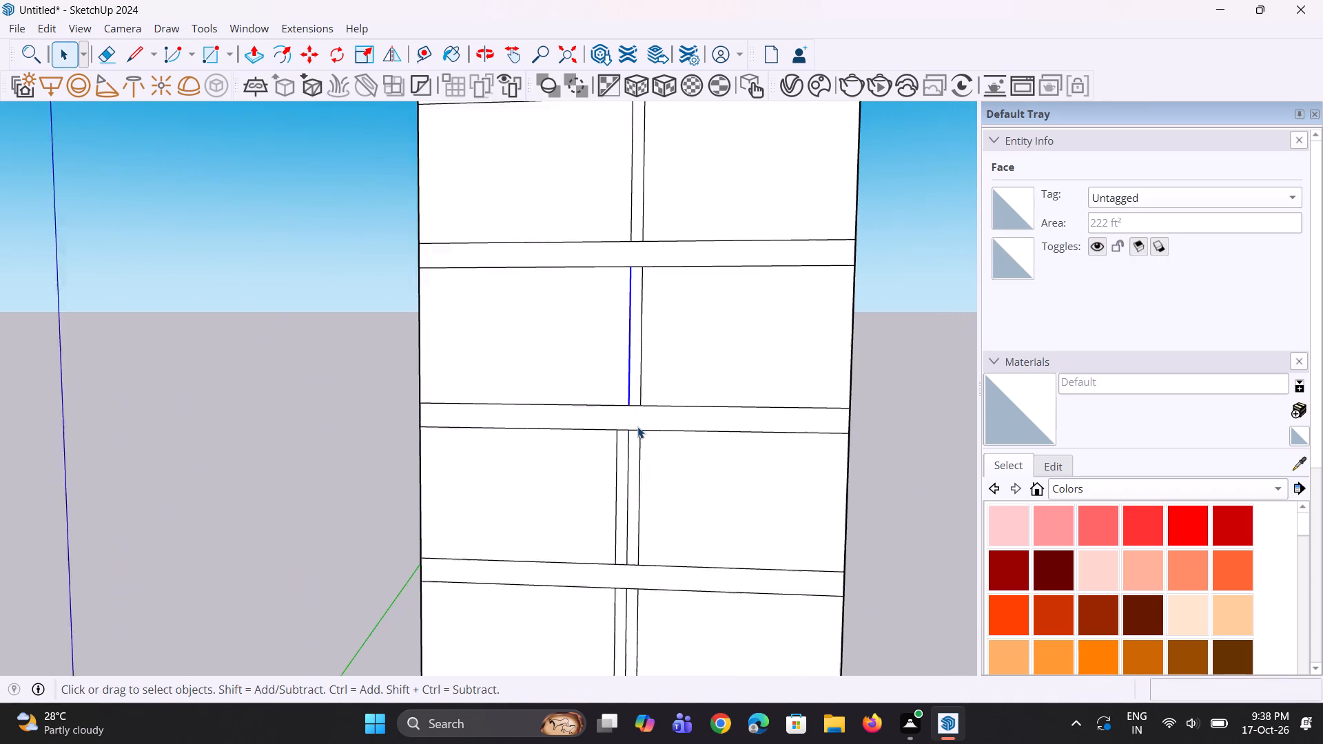
pyautogui.scroll(1, 637, 426)
pyautogui.press('m')
pyautogui.scroll(2, 750, 398)
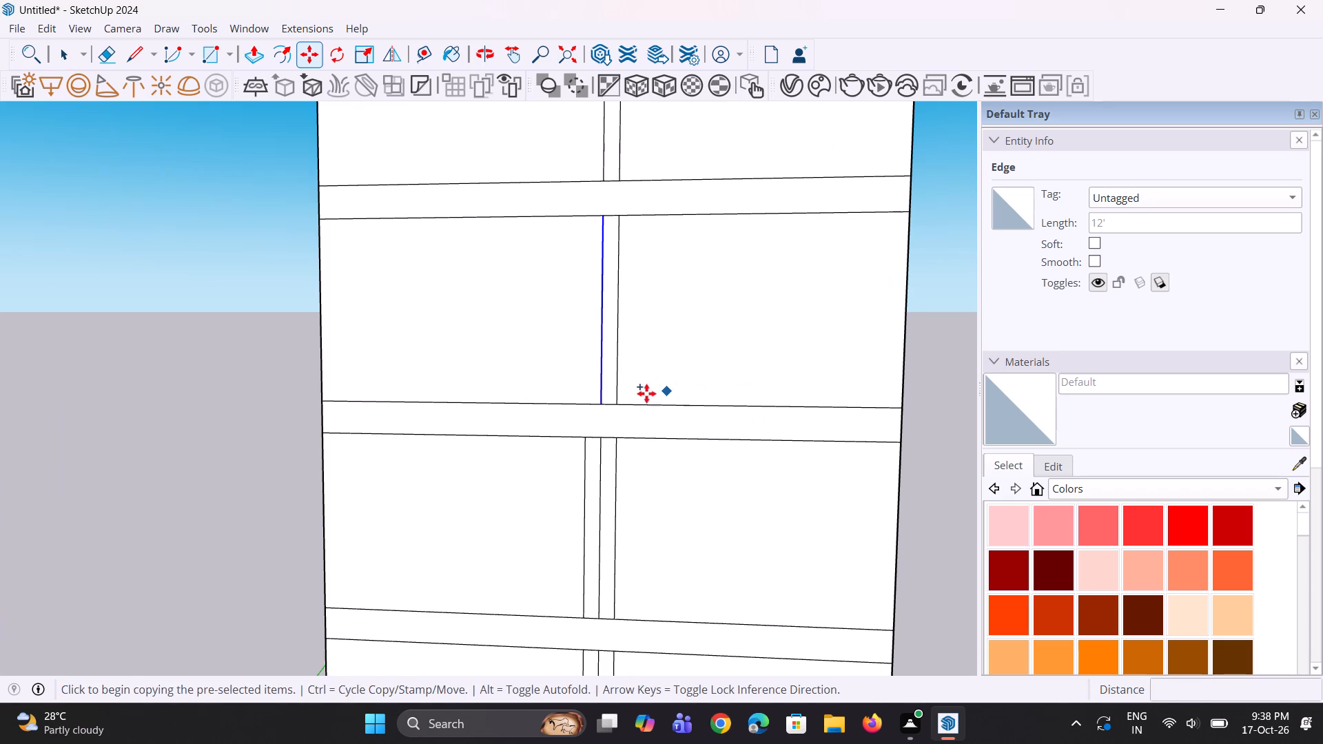
pyautogui.click(602, 406)
pyautogui.click(586, 407)
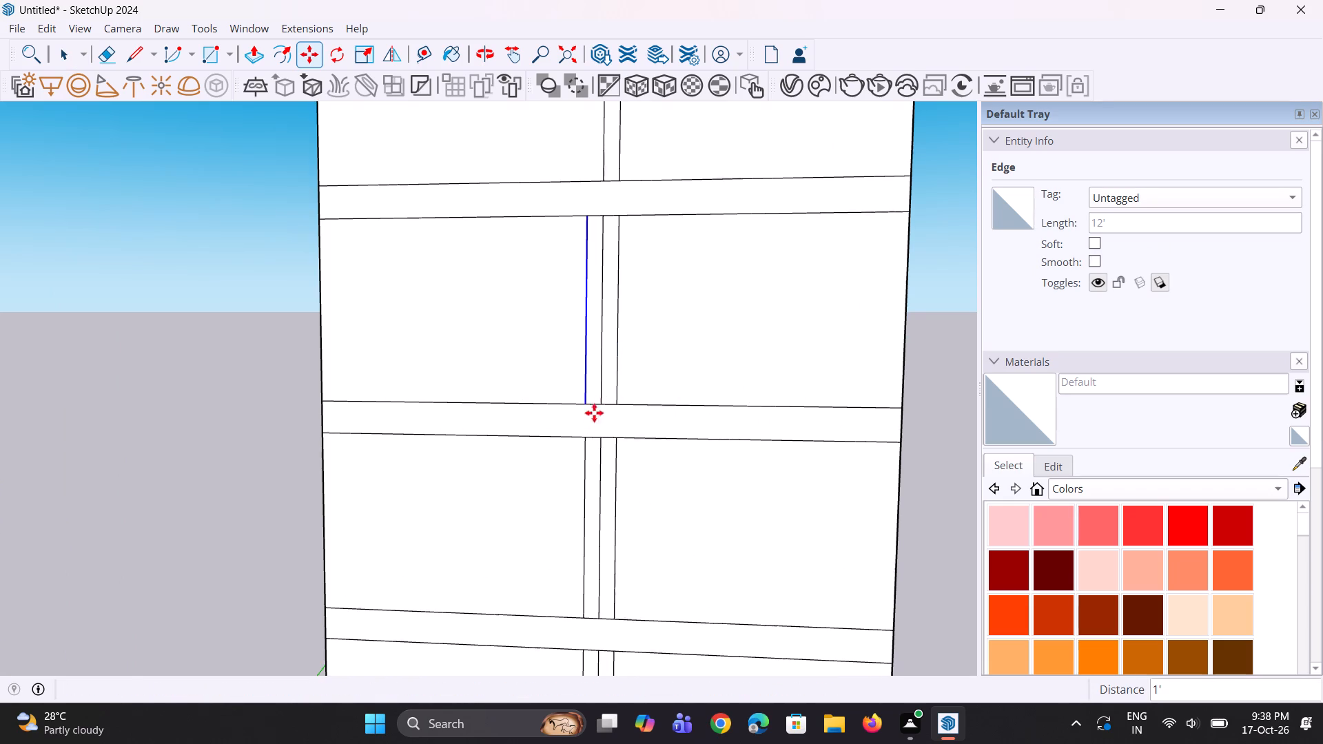
pyautogui.scroll(-6, 613, 420)
pyautogui.press('space')
pyautogui.press('space')
# Copy the topmost storey's centre line about 1' towards the facade's left edge, in line with the storeys below.
pyautogui.scroll(2, 602, 267)
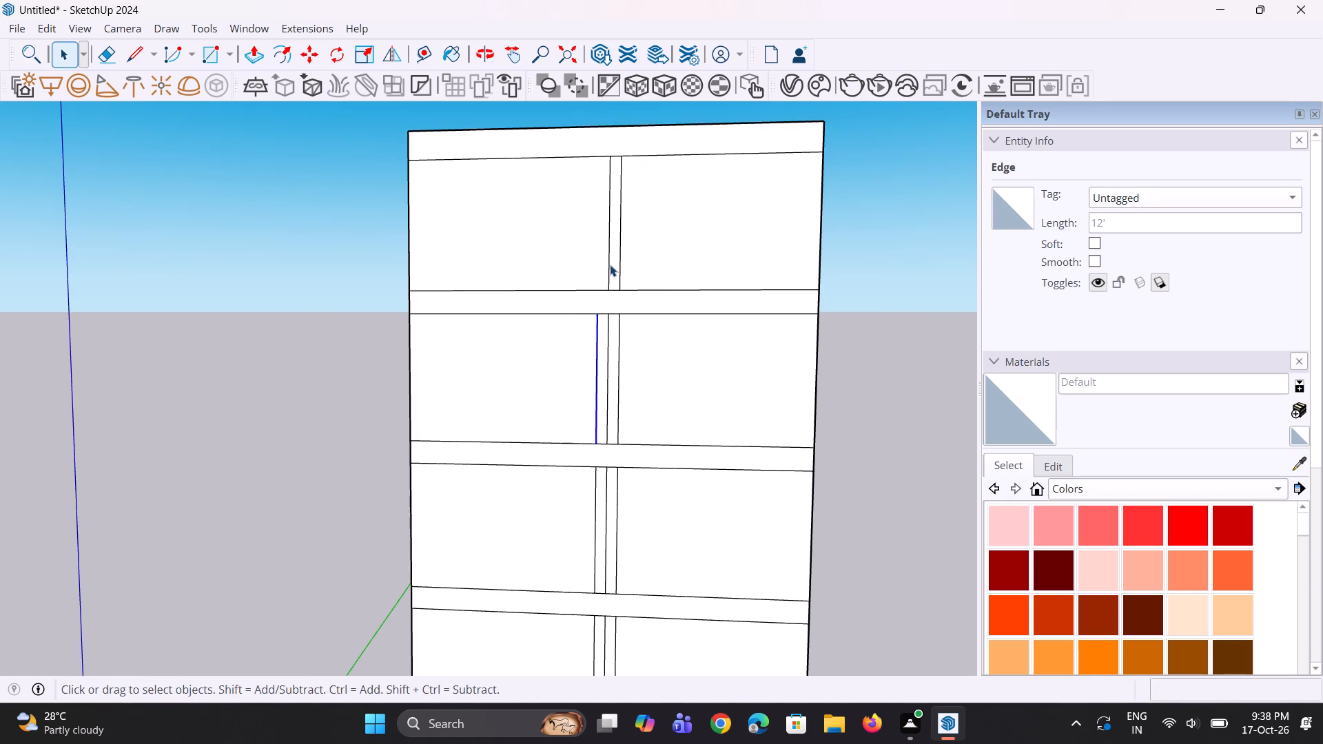
pyautogui.click(609, 265)
pyautogui.scroll(5, 605, 293)
pyautogui.press('m')
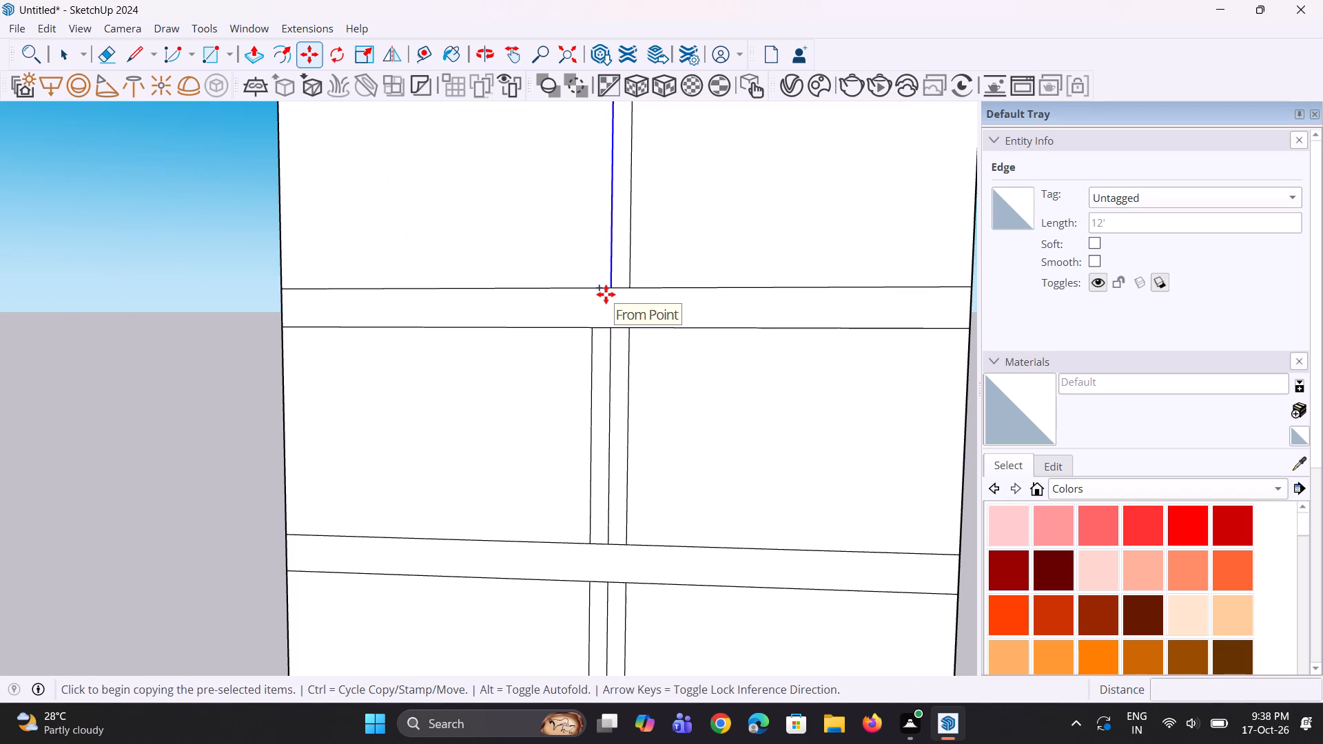
pyautogui.click(608, 292)
pyautogui.click(598, 290)
pyautogui.press('space')
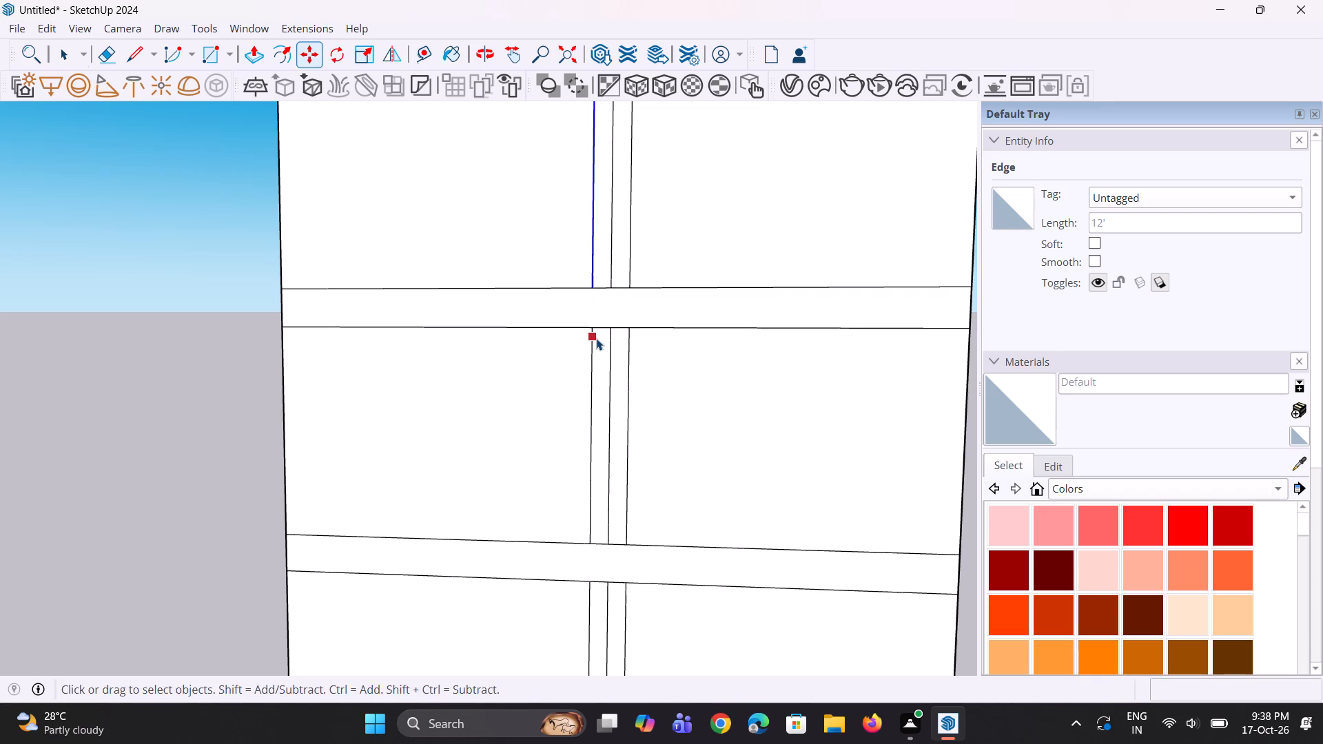
# Erase the middle line of the central strip in all four enclosed storeys, keeping the two offset lines.
pyautogui.scroll(-5, 596, 338)
pyautogui.press('e')
pyautogui.scroll(3, 606, 271)
pyautogui.click(608, 267)
pyautogui.scroll(-4, 631, 302)
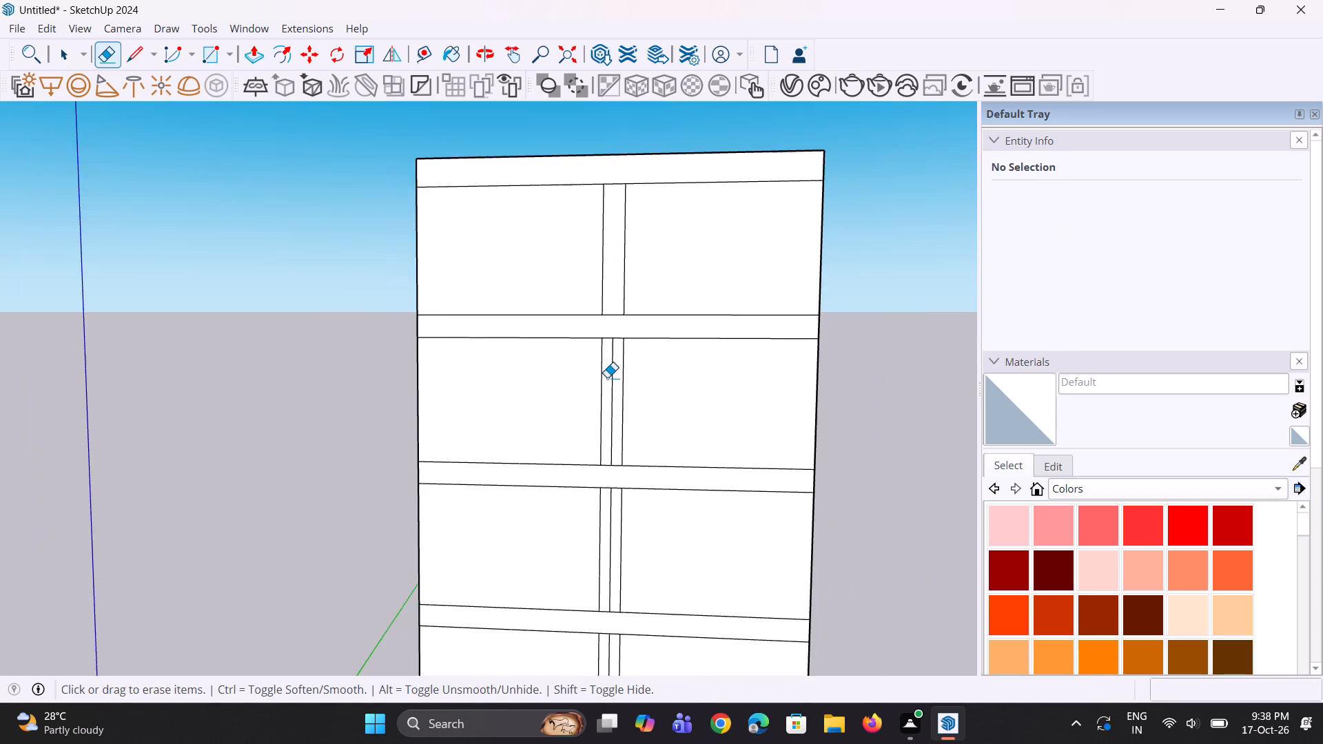
pyautogui.scroll(3, 607, 378)
pyautogui.click(614, 376)
pyautogui.scroll(-10, 620, 357)
pyautogui.scroll(4, 617, 450)
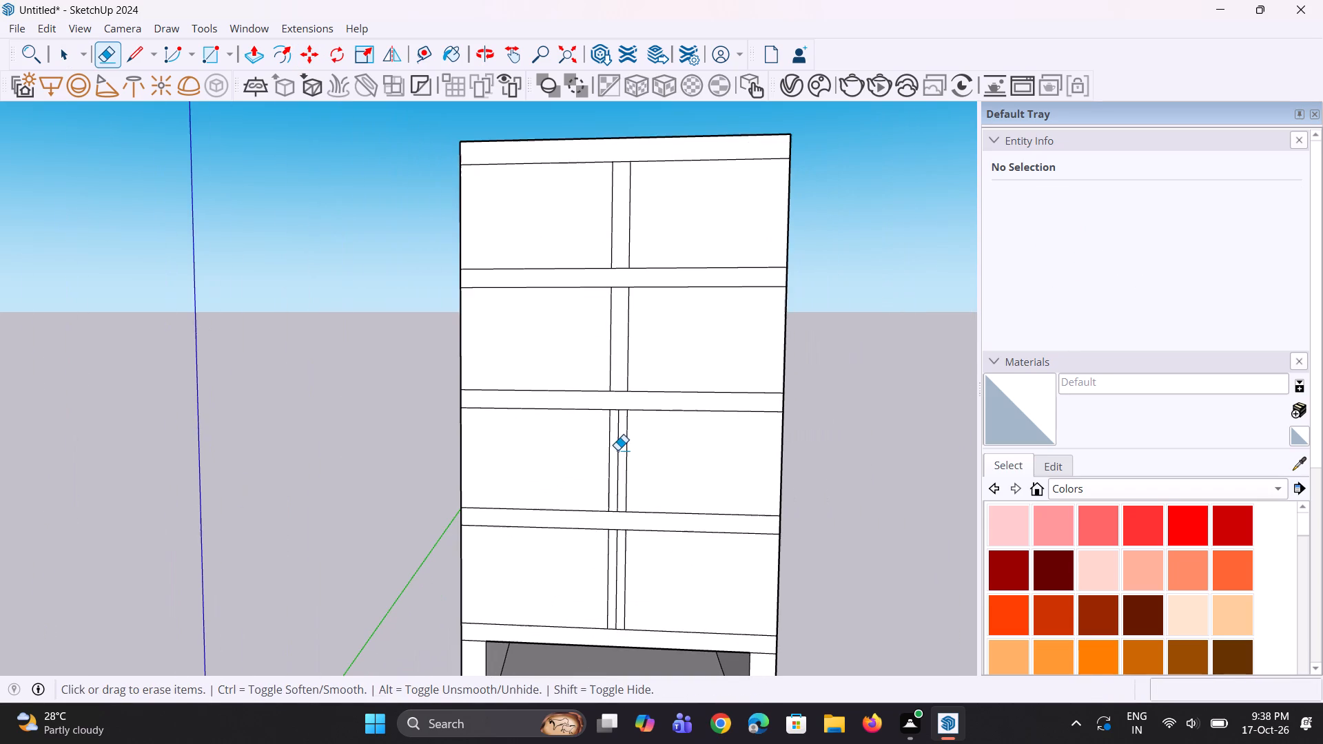
pyautogui.click(617, 450)
pyautogui.scroll(4, 626, 562)
pyautogui.click(609, 548)
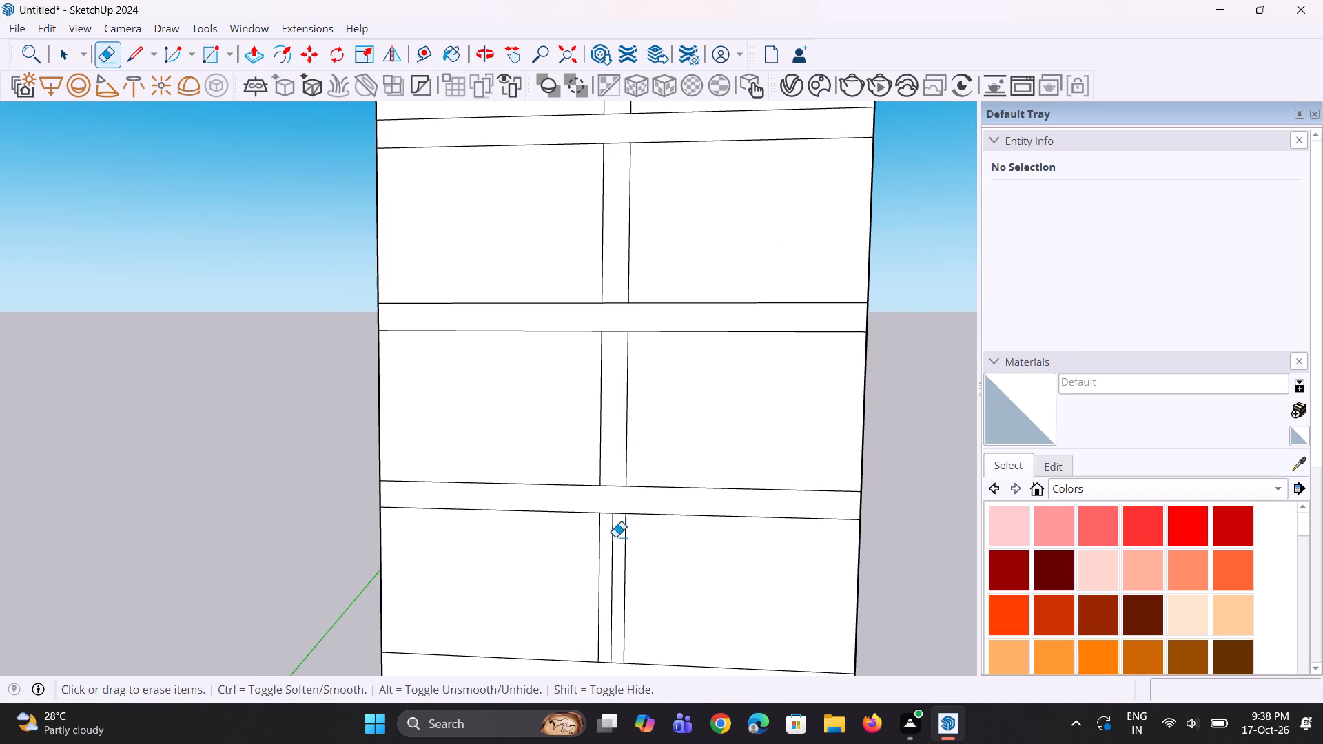
pyautogui.click(614, 539)
pyautogui.scroll(-10, 639, 488)
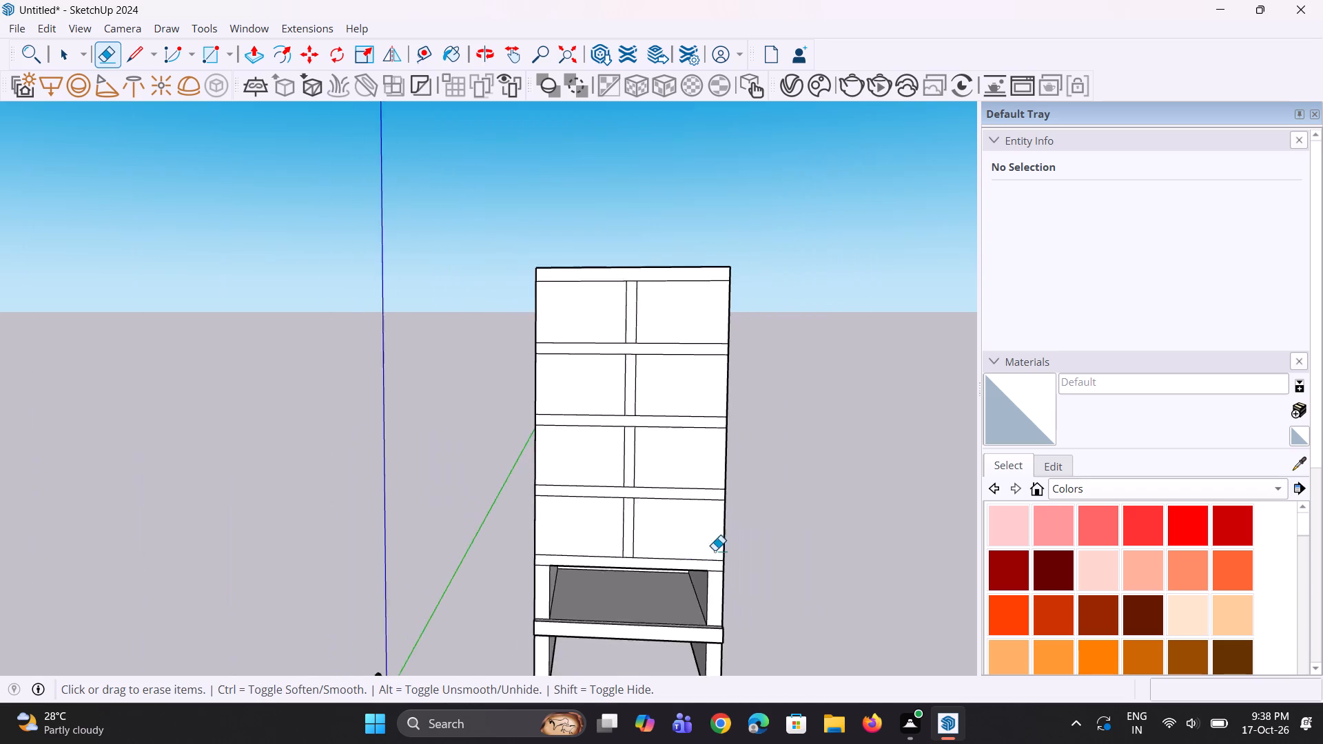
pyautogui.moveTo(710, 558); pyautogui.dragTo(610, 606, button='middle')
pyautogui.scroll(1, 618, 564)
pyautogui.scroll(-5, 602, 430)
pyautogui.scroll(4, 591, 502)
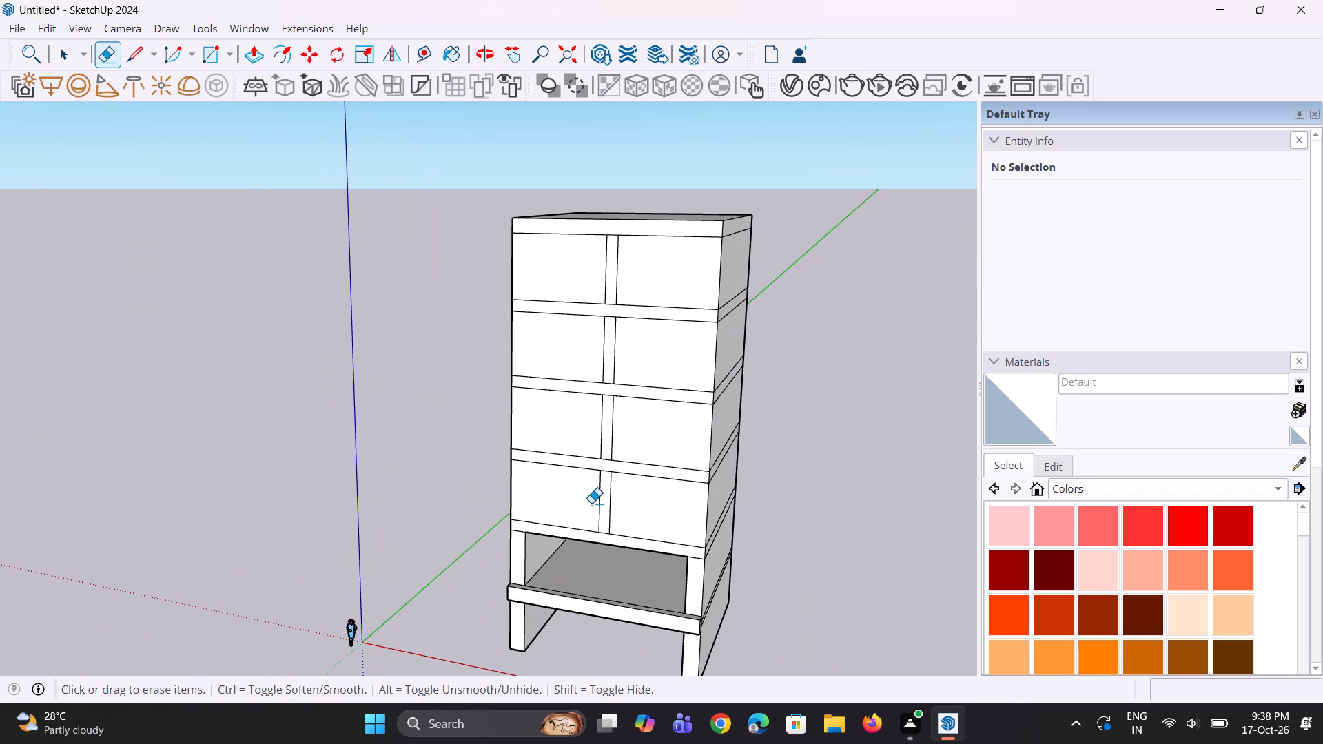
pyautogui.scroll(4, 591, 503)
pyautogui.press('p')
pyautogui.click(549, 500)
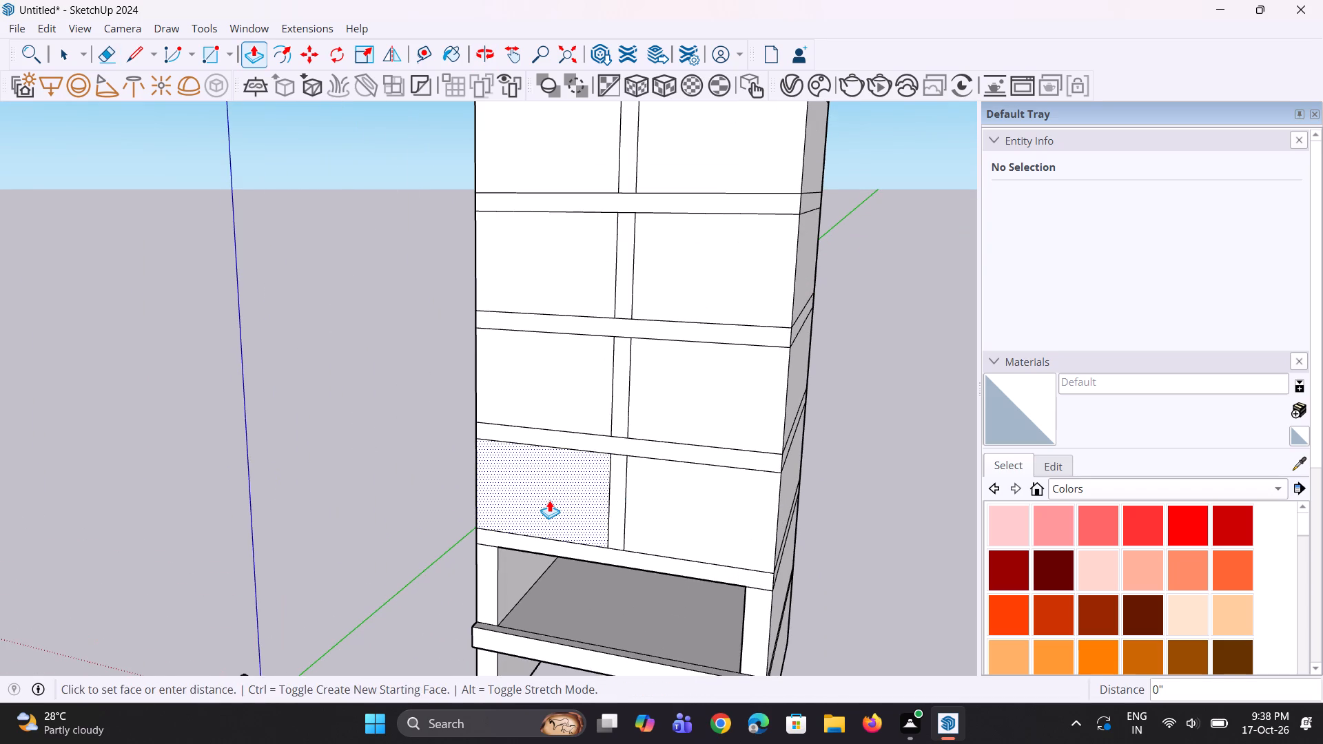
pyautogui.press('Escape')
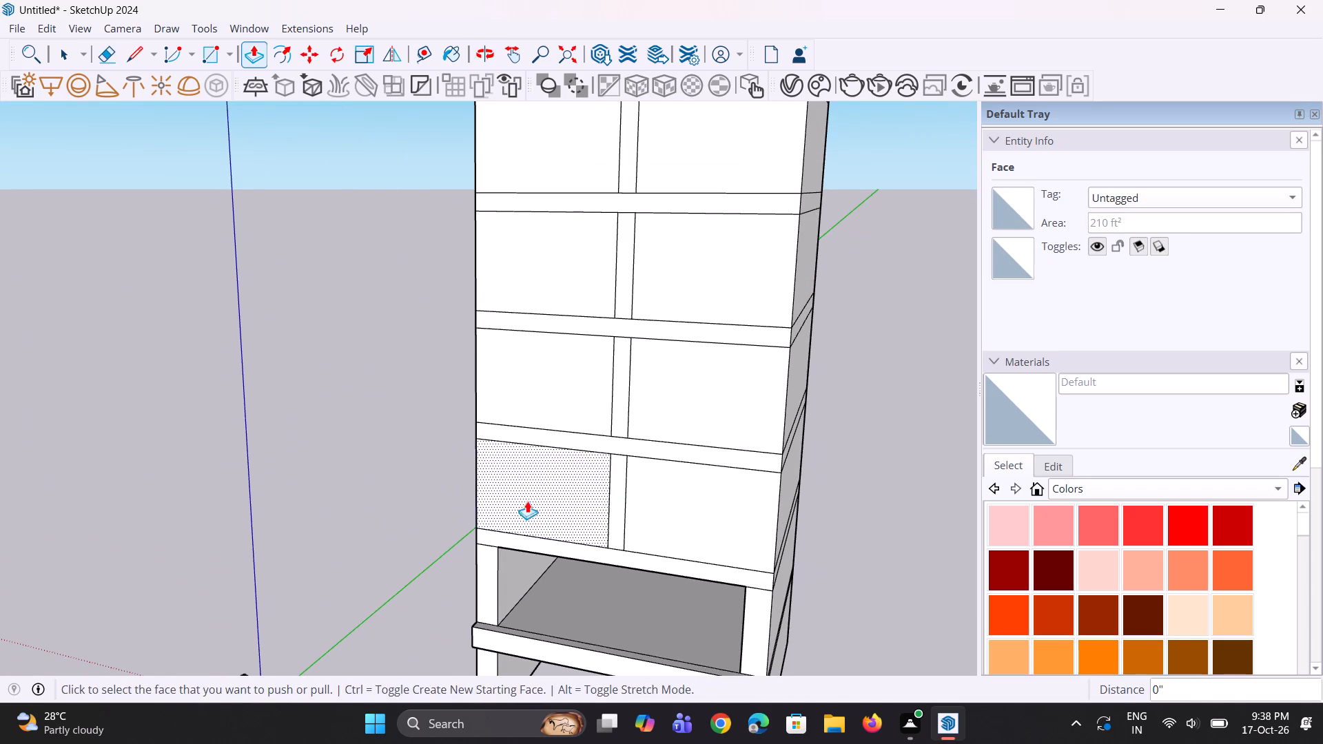
# Erase the upper two pairs of slab lines below the roof slab on the side wall left of the front facade.
pyautogui.moveTo(427, 514); pyautogui.dragTo(527, 489, button='middle')
pyautogui.scroll(-4, 533, 472)
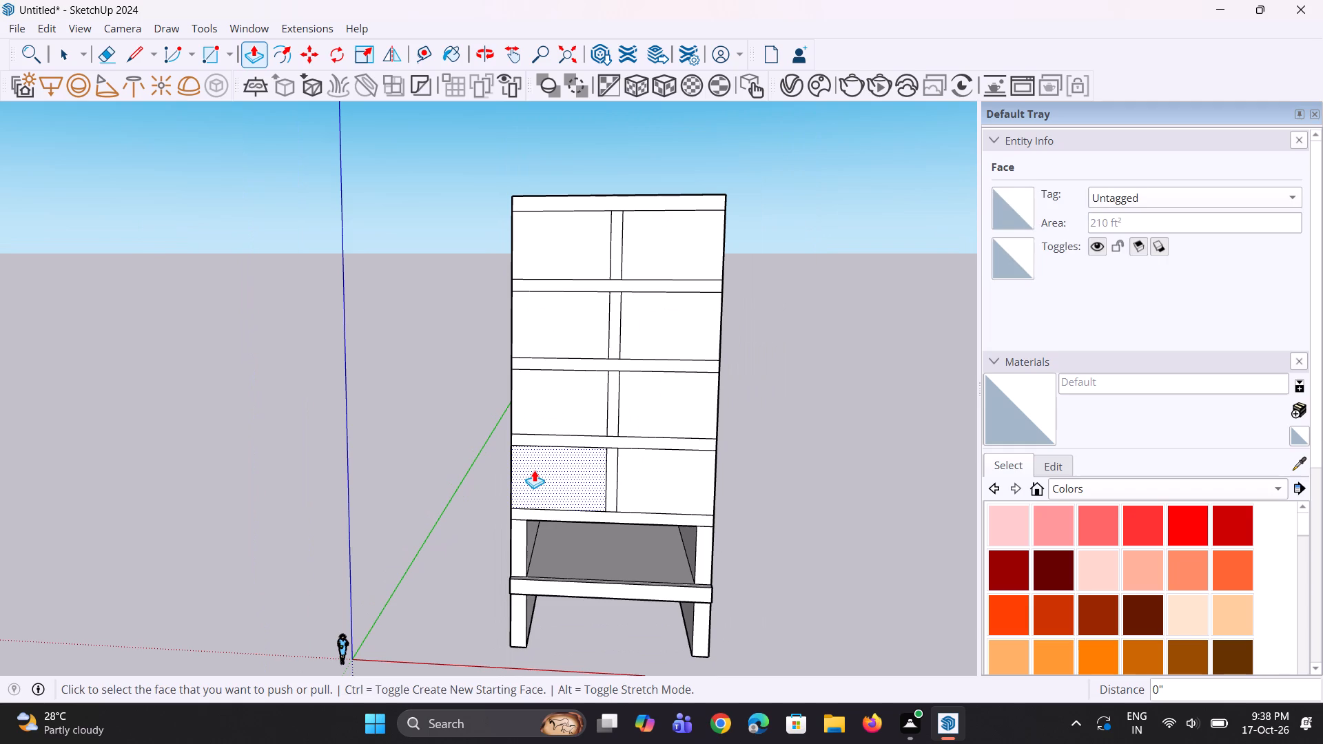
pyautogui.scroll(-5, 534, 470)
pyautogui.moveTo(489, 435); pyautogui.dragTo(701, 400, button='middle')
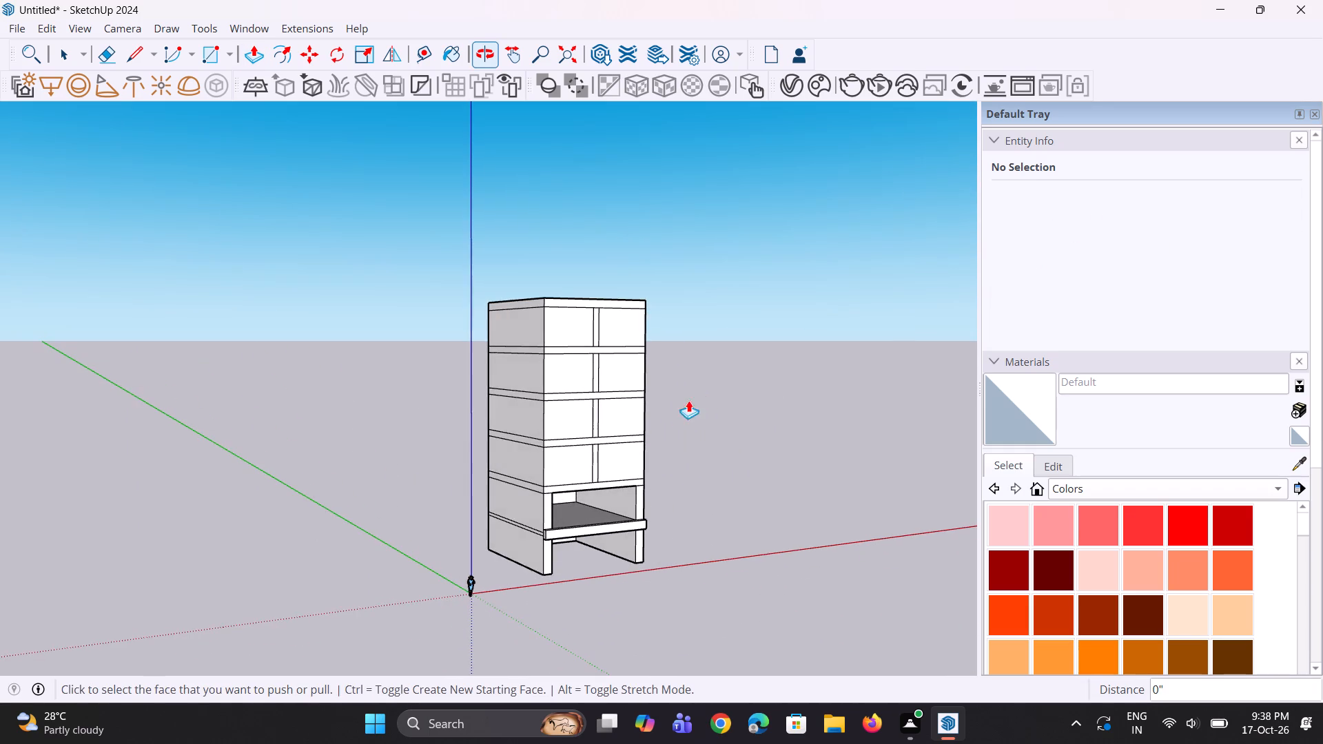
pyautogui.scroll(4, 561, 400)
pyautogui.scroll(7, 527, 322)
pyautogui.press('e')
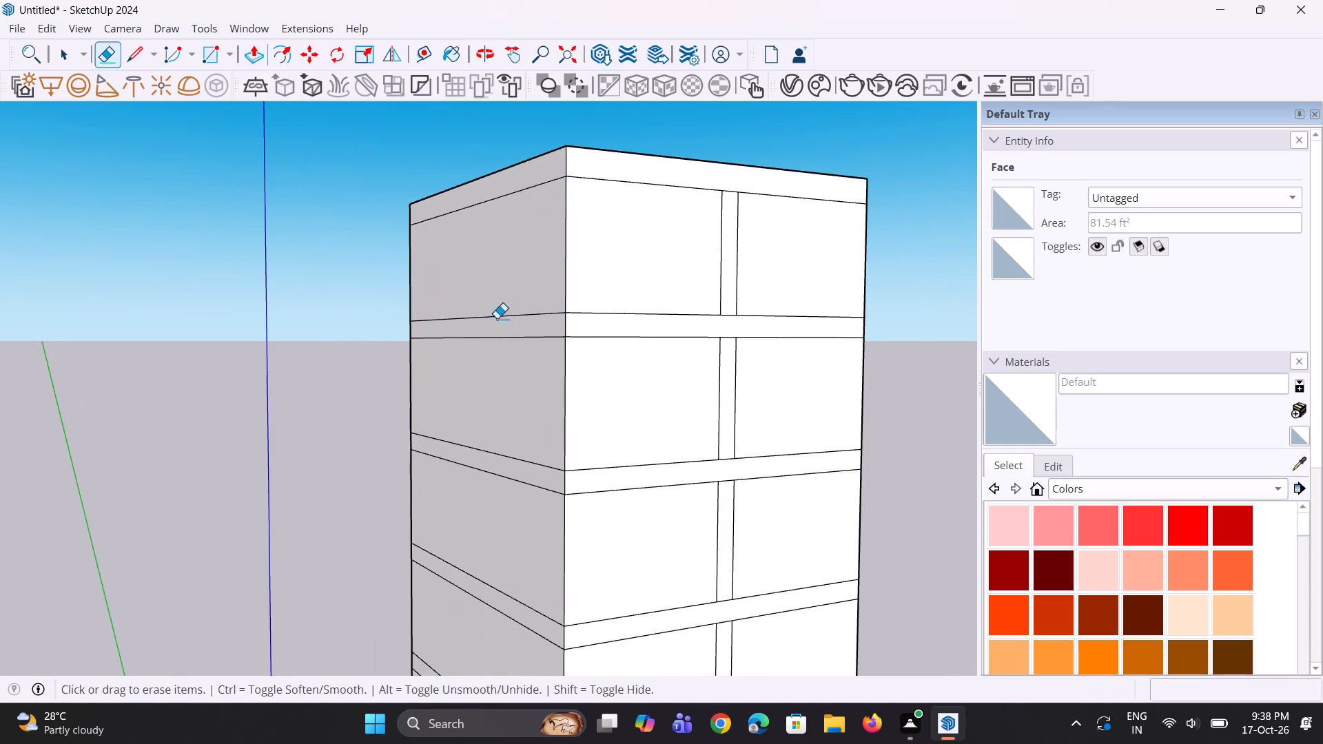
pyautogui.click(515, 316)
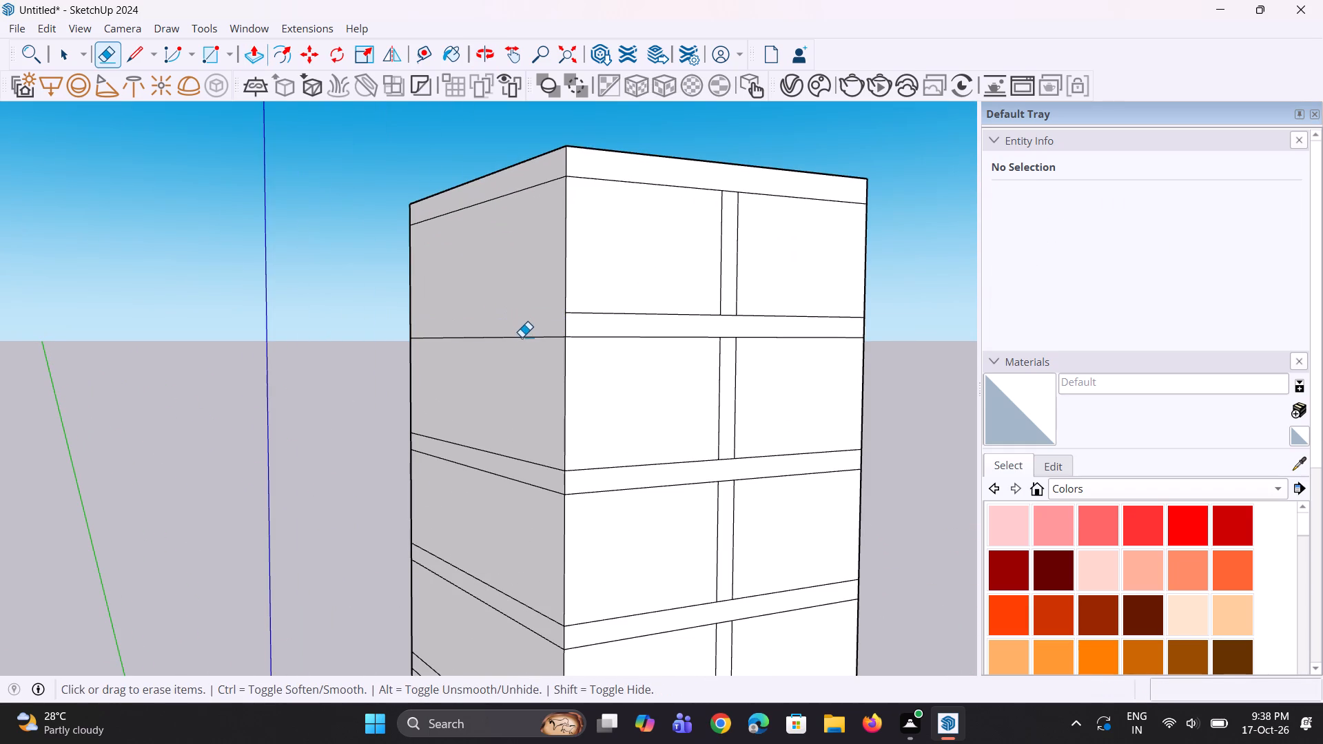
pyautogui.click(522, 337)
pyautogui.click(538, 462)
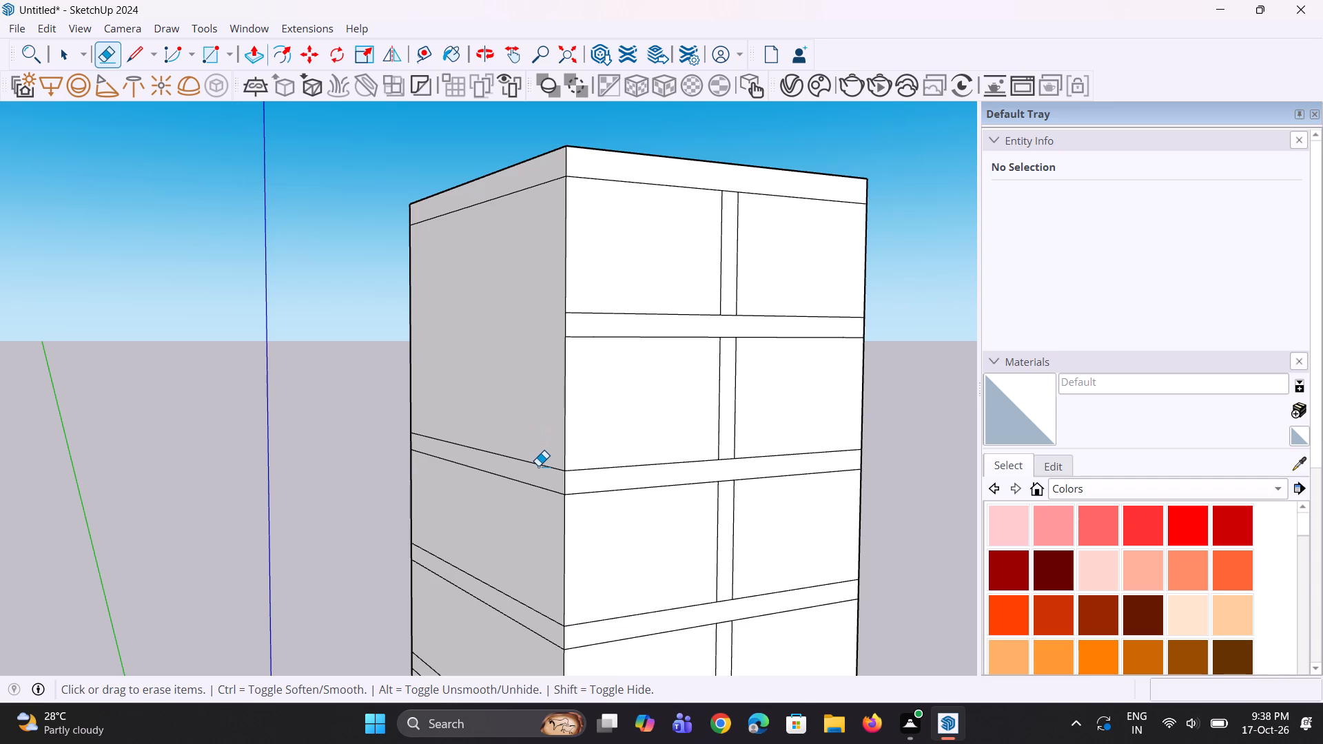
pyautogui.click(538, 466)
pyautogui.click(535, 484)
# Erase the next two pairs of slab lines on the same side wall, leaving only the lowest slab's pair and the roof line.
pyautogui.scroll(-5, 527, 427)
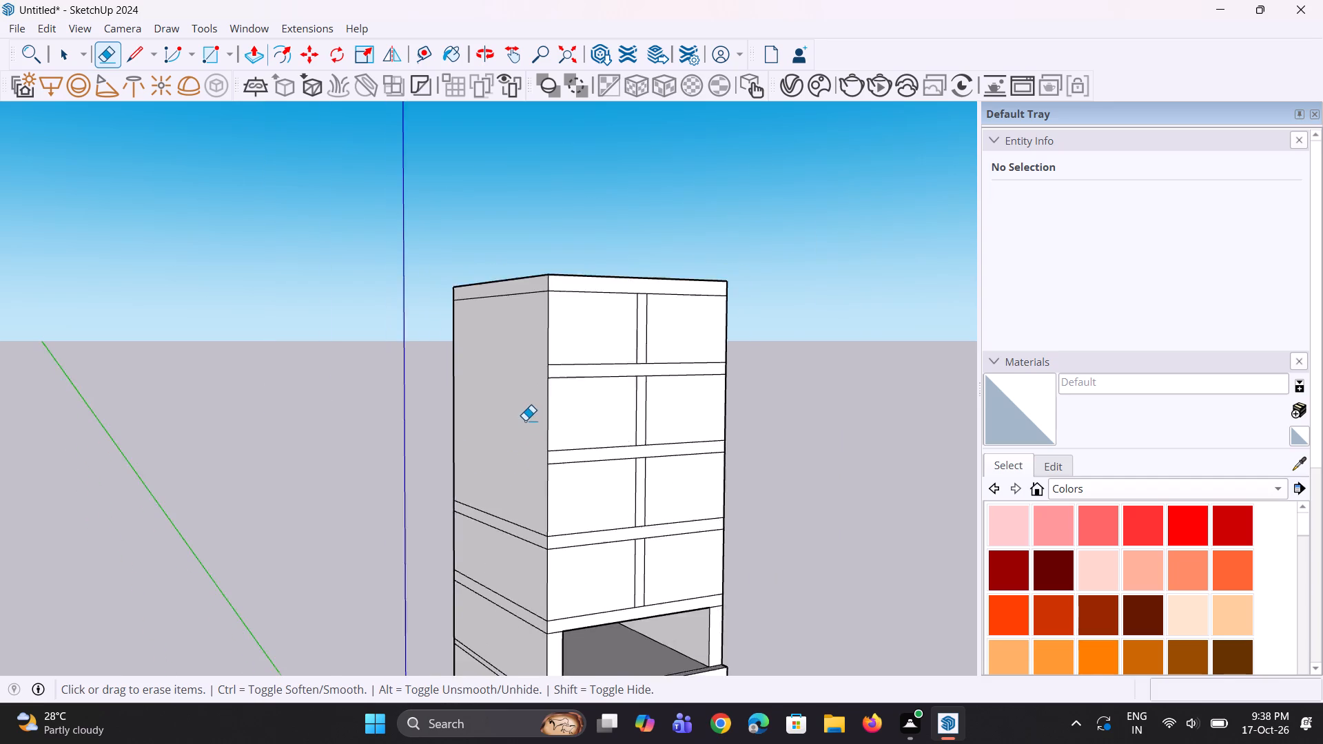
pyautogui.scroll(-6, 525, 420)
pyautogui.scroll(1, 510, 497)
pyautogui.moveTo(509, 502); pyautogui.dragTo(466, 521, button='middle')
pyautogui.scroll(7, 498, 514)
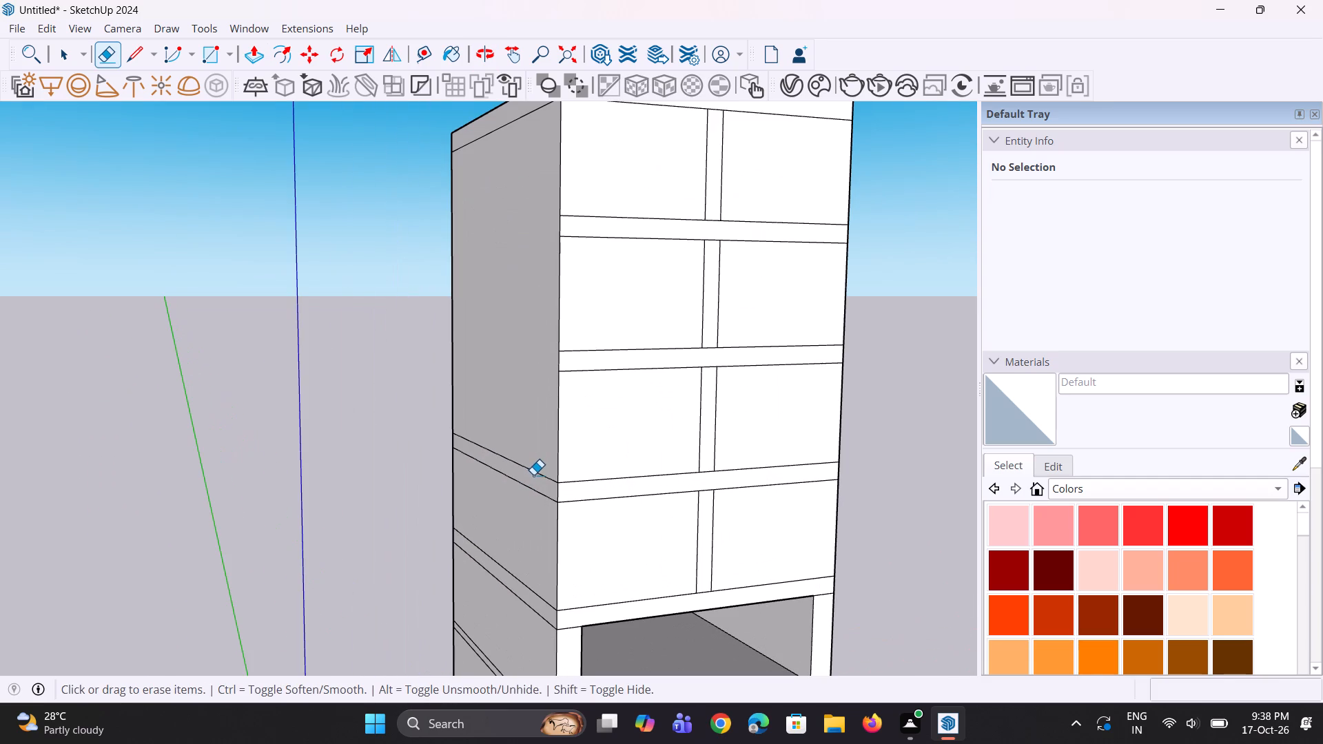
pyautogui.click(538, 473)
pyautogui.click(539, 491)
pyautogui.moveTo(541, 528); pyautogui.dragTo(602, 493, button='middle')
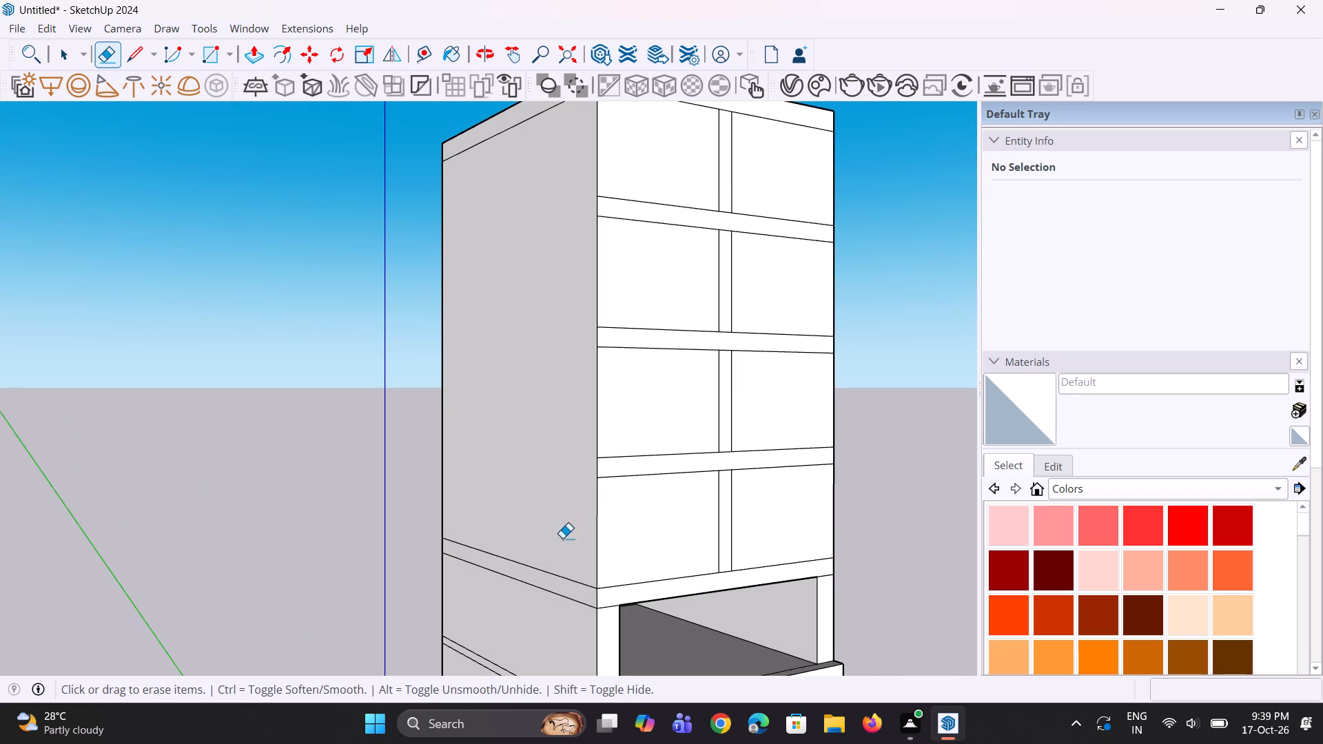
pyautogui.click(566, 577)
pyautogui.click(558, 592)
pyautogui.scroll(-7, 525, 442)
pyautogui.scroll(4, 513, 553)
pyautogui.scroll(-5, 524, 531)
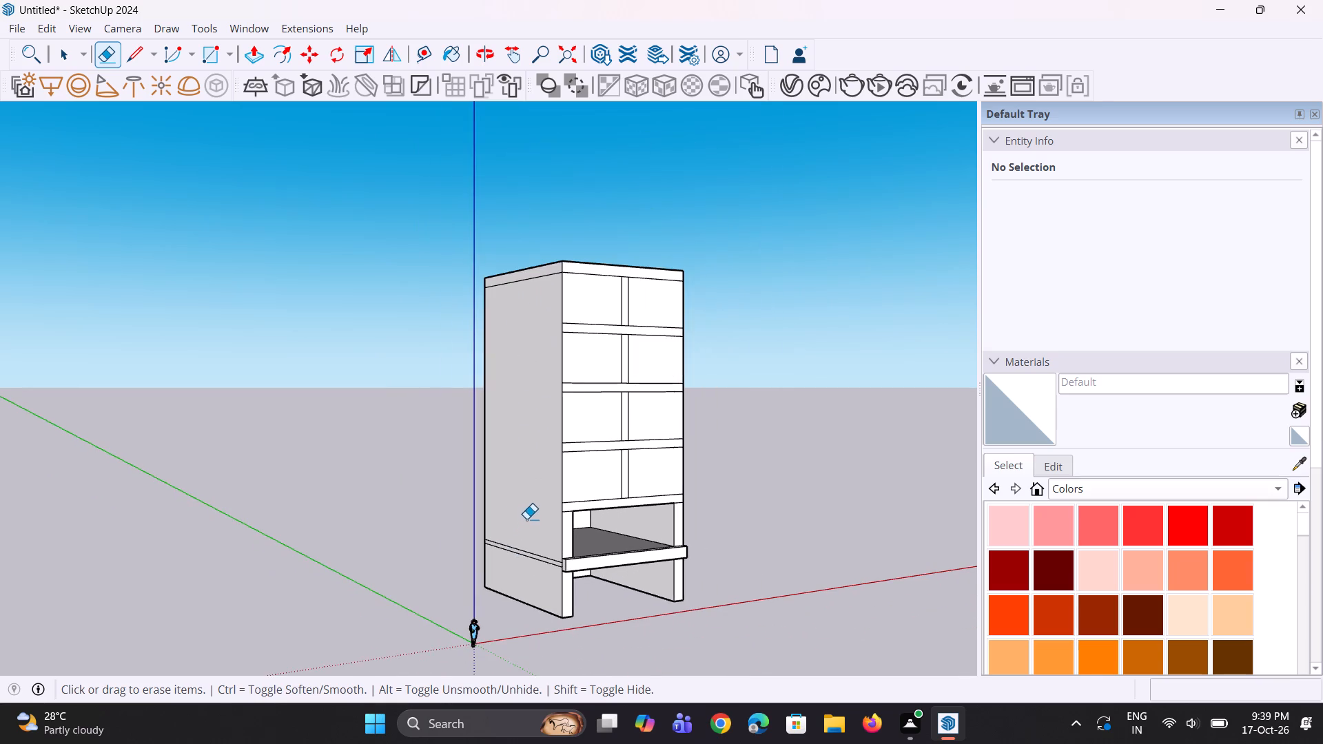
# Copy all the vertical corner edge segments between the lowest slab and the roof slab inward across the side wall, along the lowest slab's upper line.
pyautogui.moveTo(537, 505); pyautogui.dragTo(524, 529, button='middle')
pyautogui.scroll(2, 526, 509)
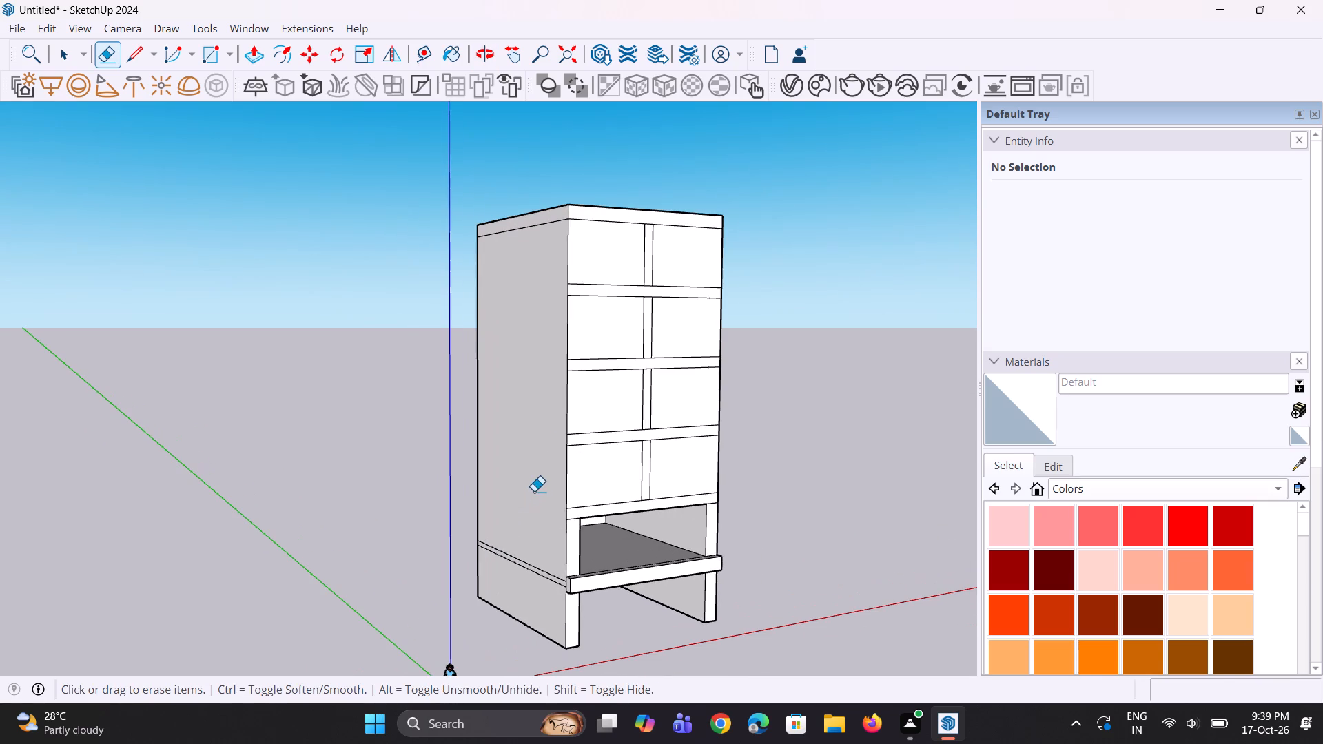
pyautogui.scroll(4, 544, 477)
pyautogui.moveTo(548, 478); pyautogui.dragTo(617, 474, button='middle')
pyautogui.press('space')
pyautogui.click(612, 470)
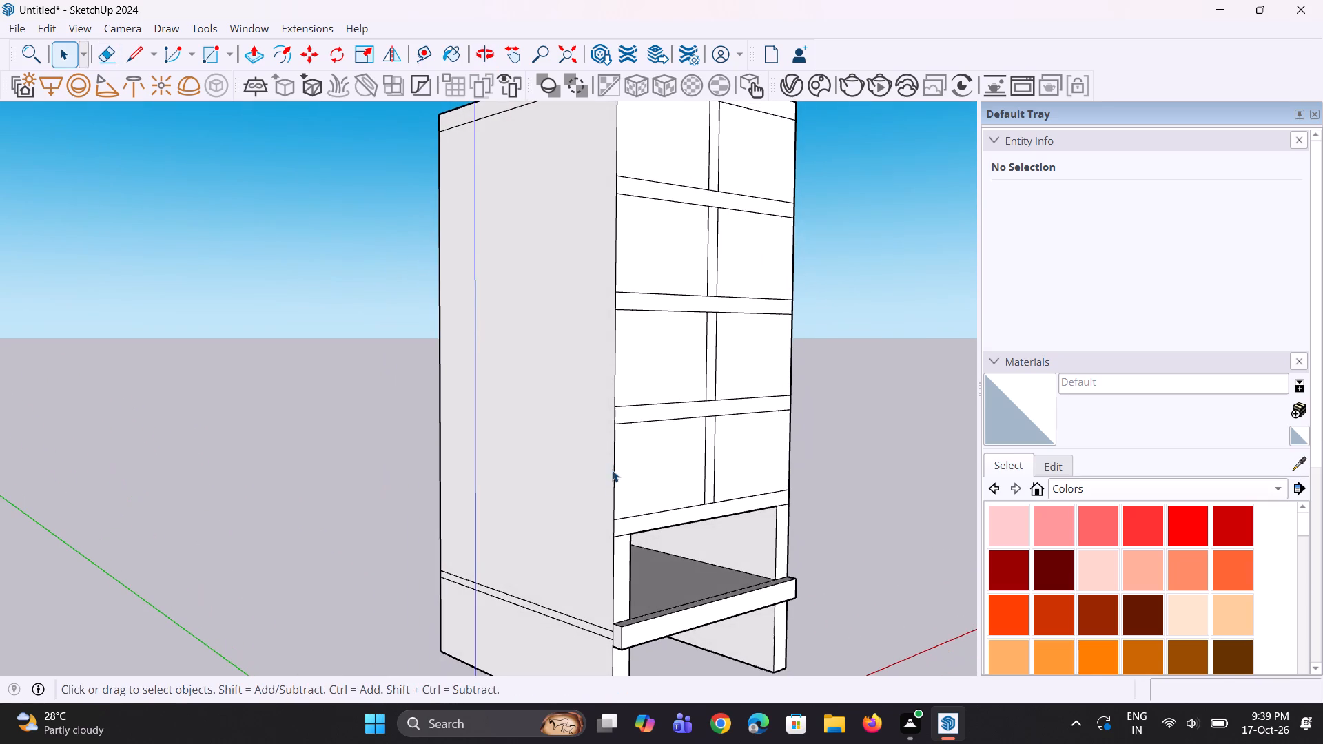
pyautogui.scroll(2, 608, 554)
pyautogui.click(615, 552)
pyautogui.scroll(-6, 610, 540)
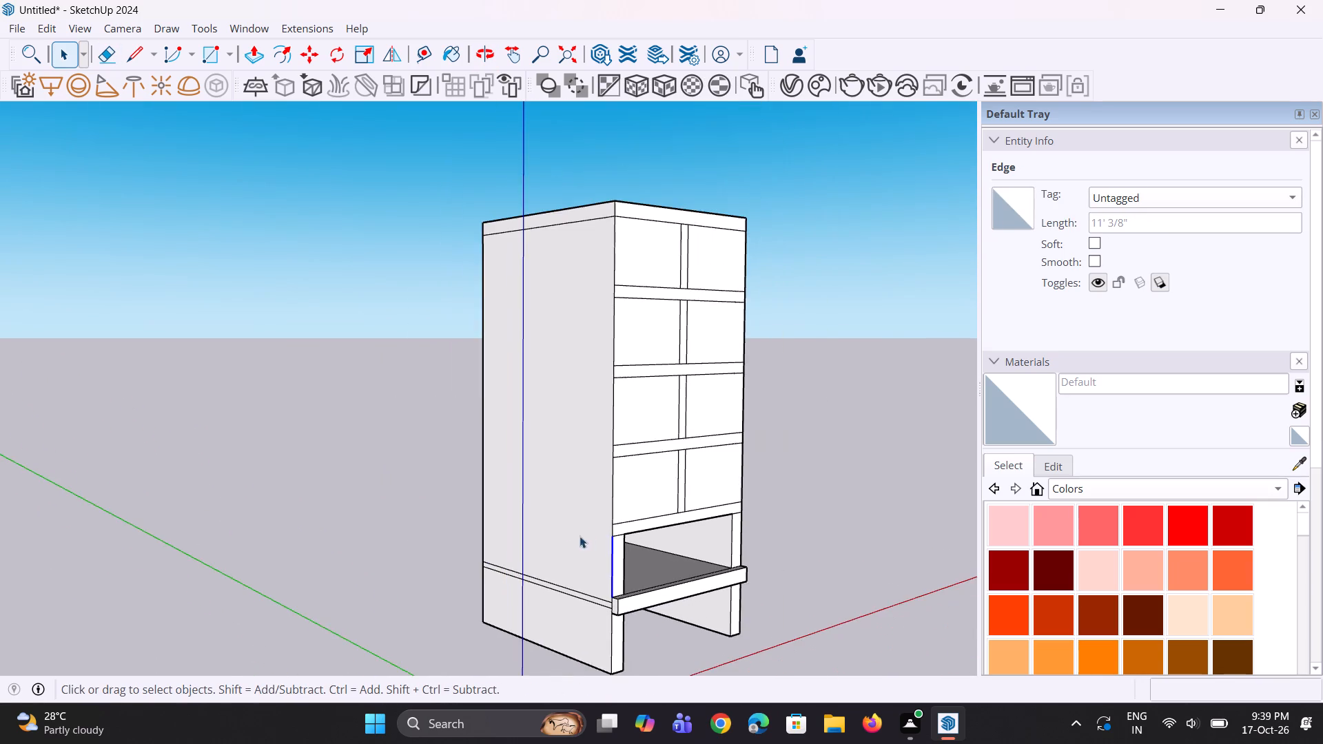
pyautogui.moveTo(579, 536); pyautogui.dragTo(650, 535, button='middle')
pyautogui.press('space')
pyautogui.scroll(3, 649, 537)
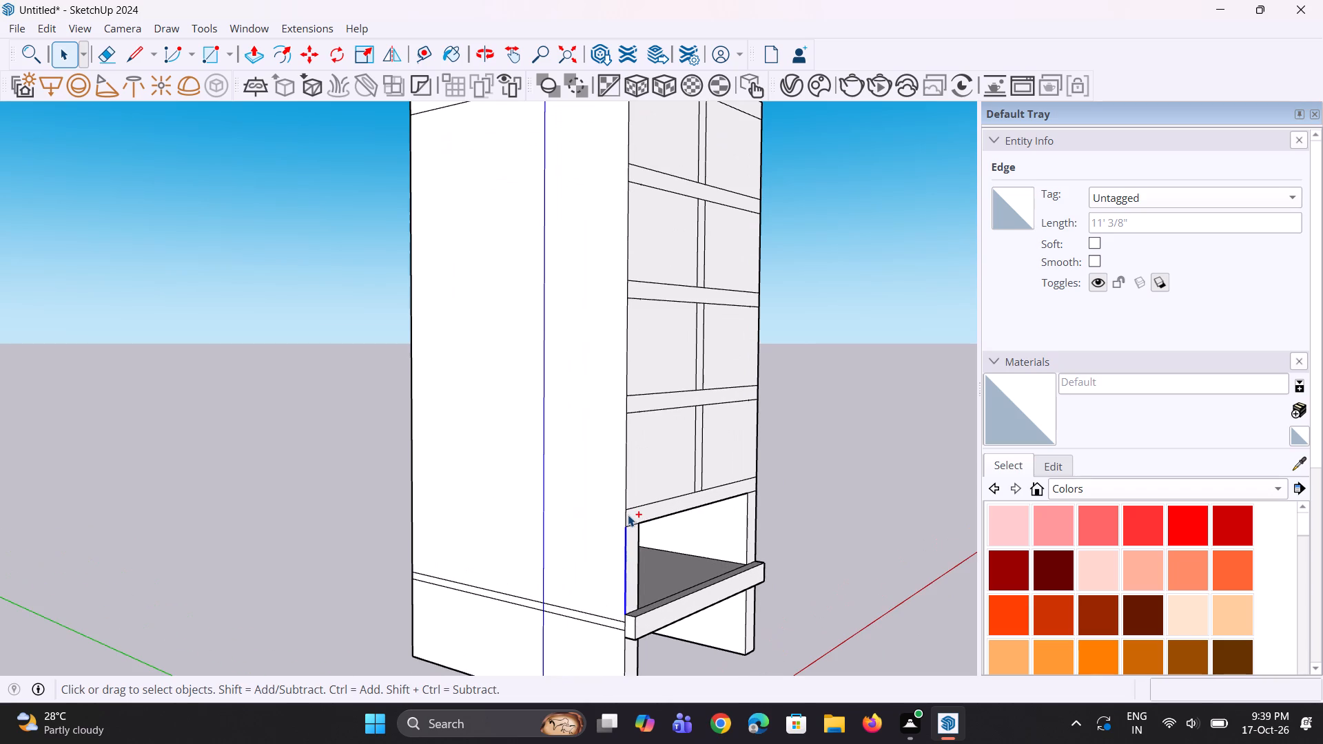
pyautogui.keyDown('ctrl'); pyautogui.click(627, 515); pyautogui.keyUp('ctrl')
pyautogui.keyDown('ctrl'); pyautogui.scroll(2, 628, 502); pyautogui.keyUp('ctrl')
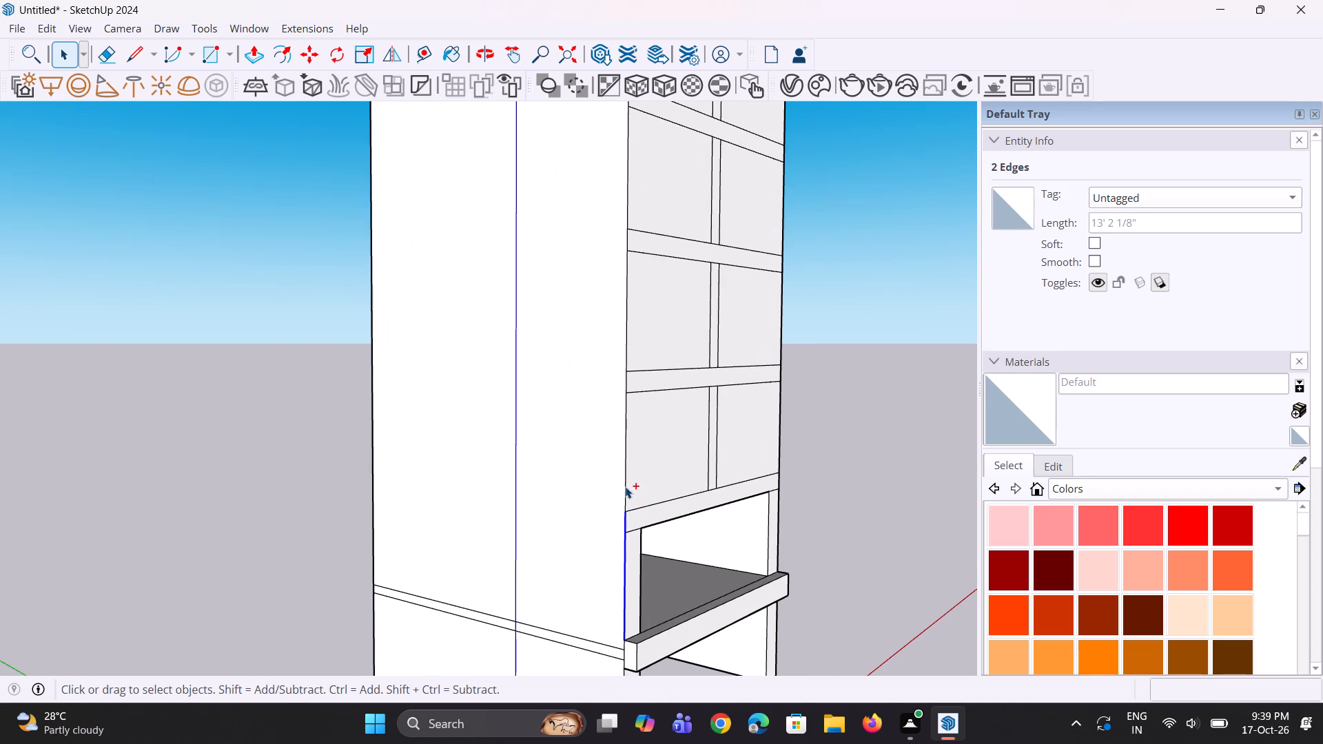
pyautogui.keyDown('ctrl'); pyautogui.click(625, 486); pyautogui.keyUp('ctrl')
pyautogui.scroll(-5, 607, 536)
pyautogui.scroll(7, 608, 424)
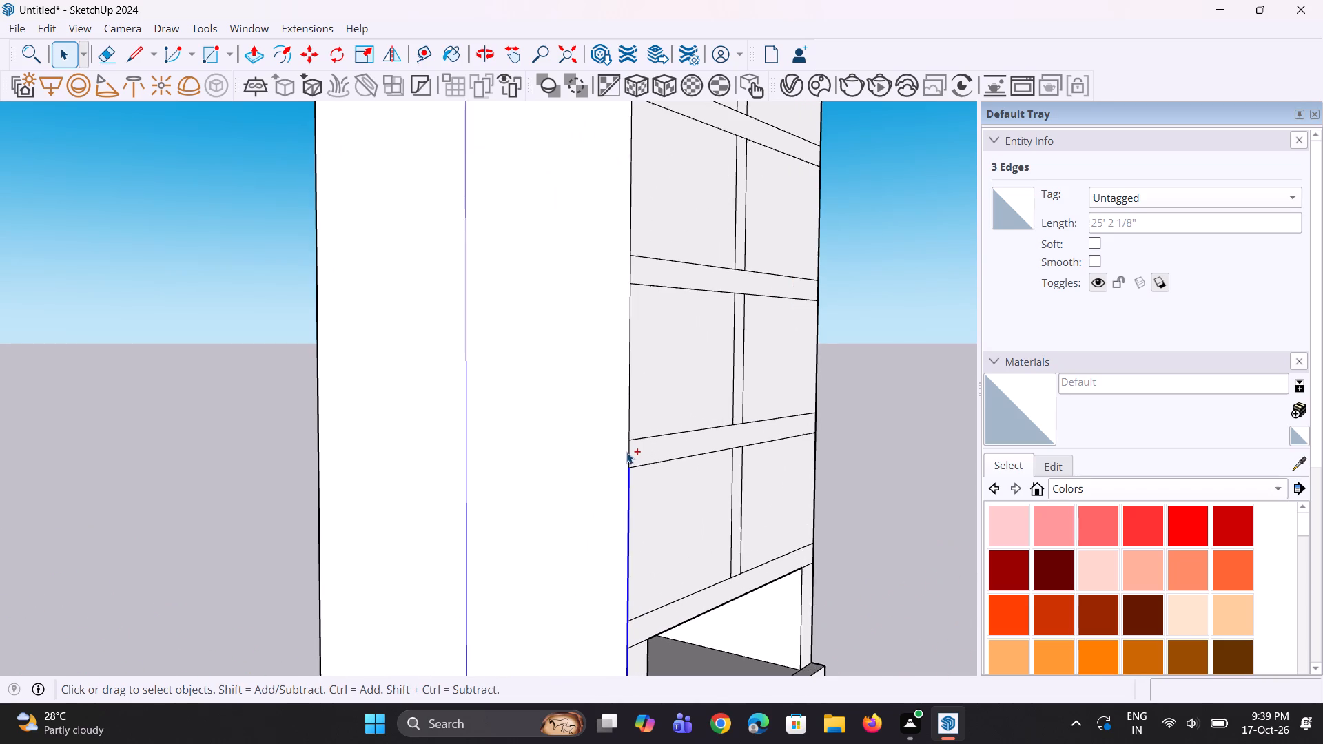
pyautogui.keyDown('ctrl'); pyautogui.click(628, 454); pyautogui.keyUp('ctrl')
pyautogui.keyDown('ctrl'); pyautogui.scroll(2, 628, 420); pyautogui.keyUp('ctrl')
pyautogui.keyDown('ctrl'); pyautogui.click(628, 415); pyautogui.keyUp('ctrl')
pyautogui.scroll(-6, 619, 471)
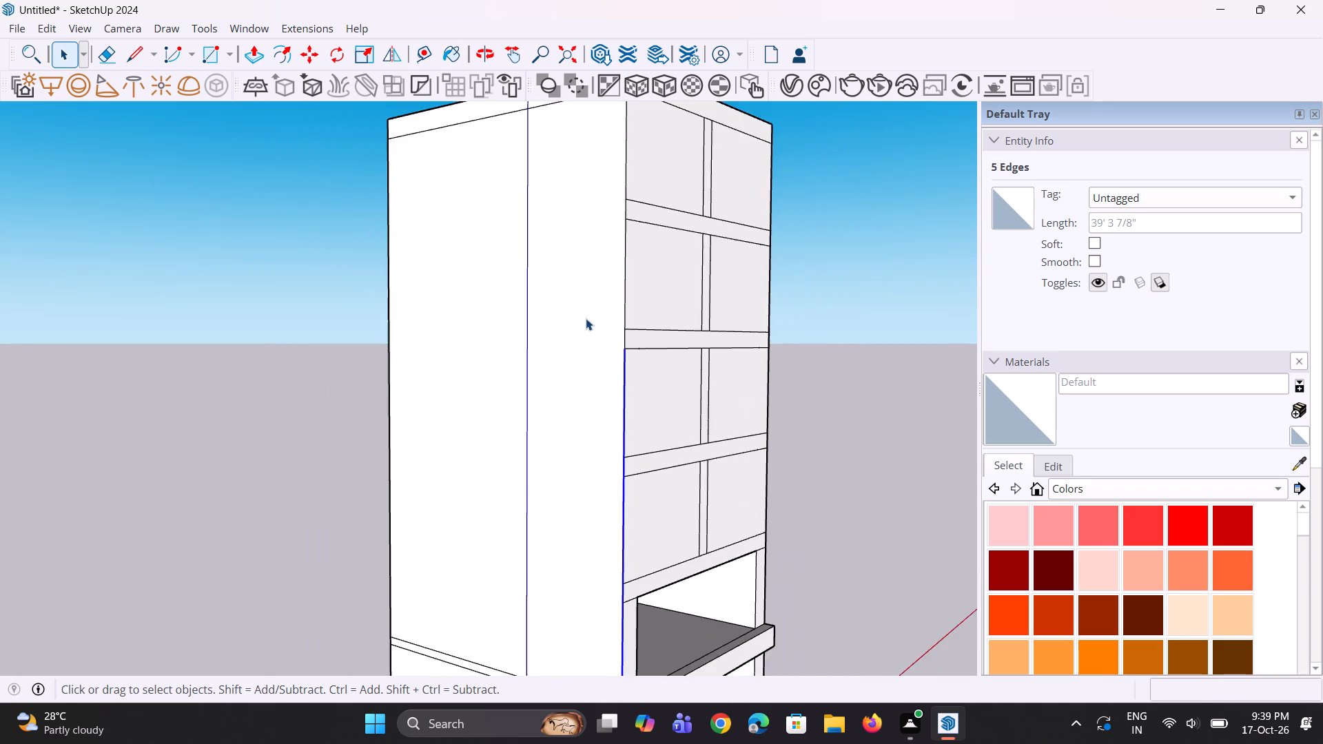
pyautogui.scroll(8, 582, 260)
pyautogui.keyDown('ctrl'); pyautogui.click(652, 385); pyautogui.keyUp('ctrl')
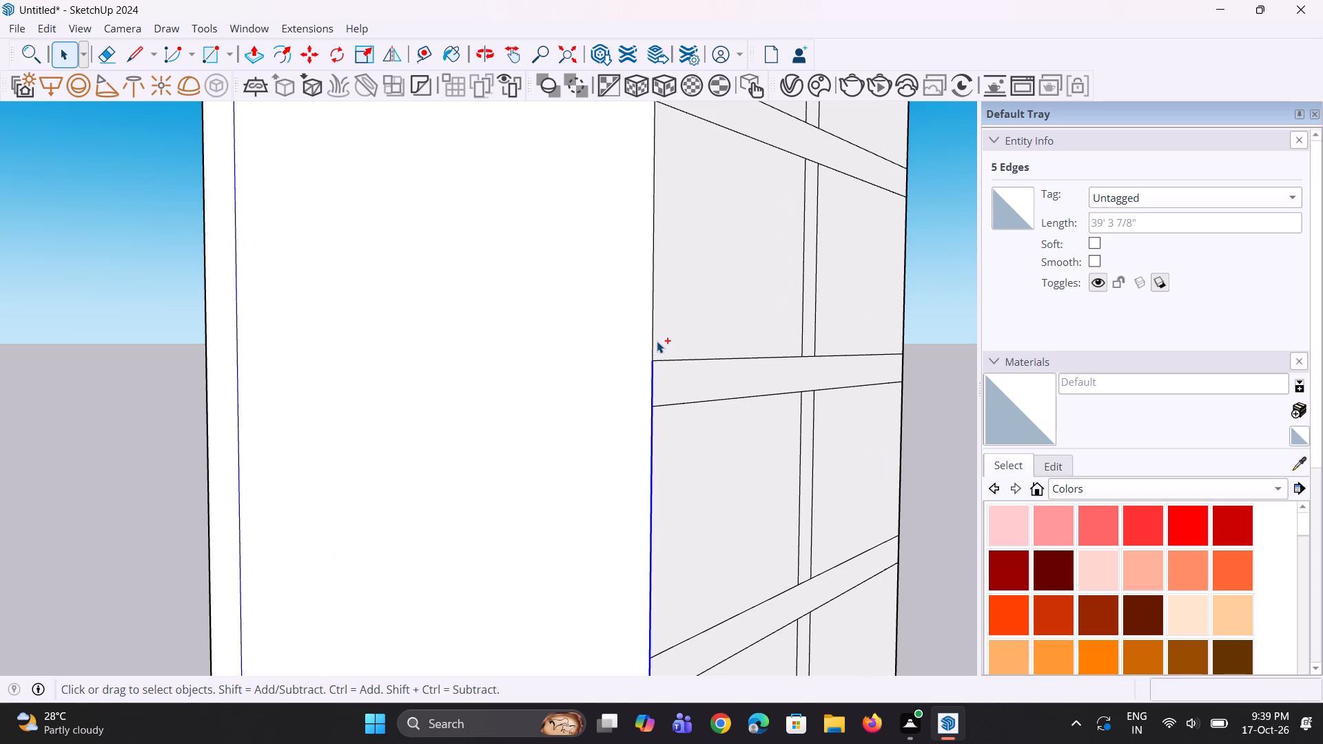
pyautogui.keyDown('ctrl'); pyautogui.click(654, 338); pyautogui.keyUp('ctrl')
pyautogui.scroll(-10, 643, 445)
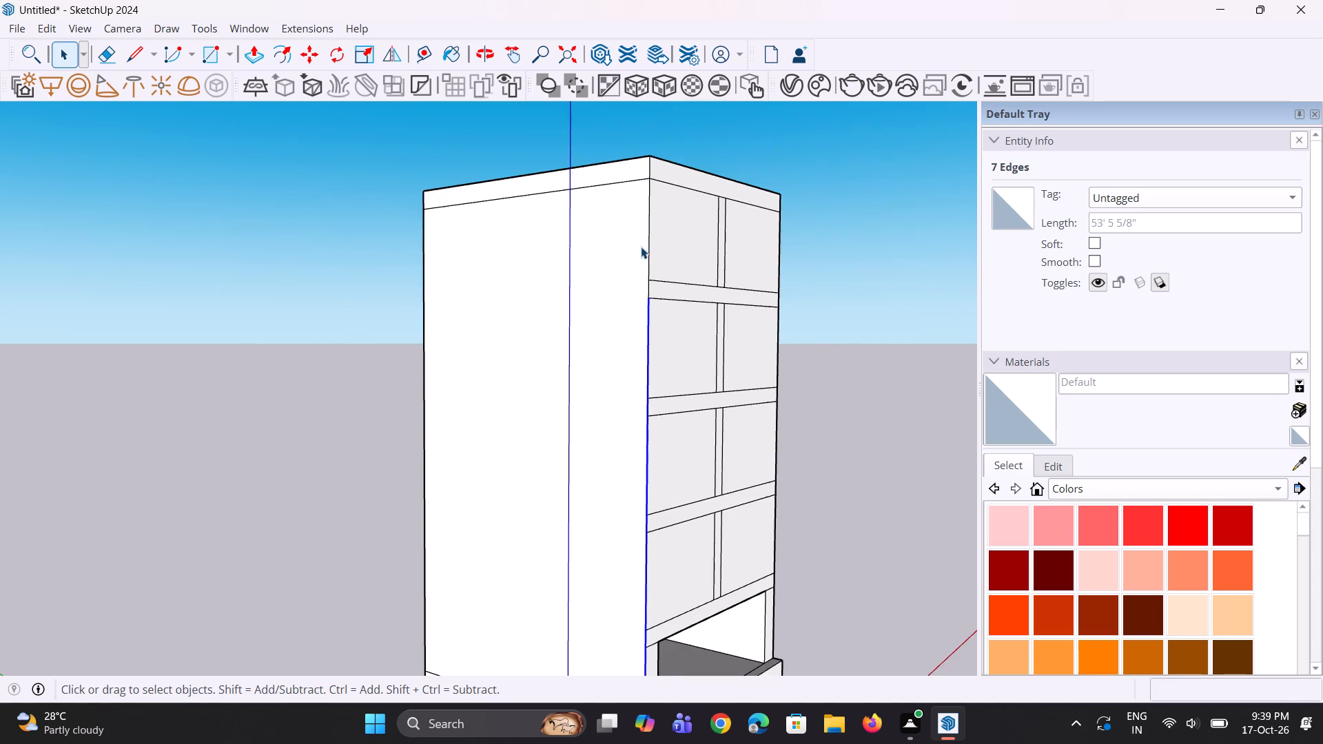
pyautogui.scroll(7, 641, 245)
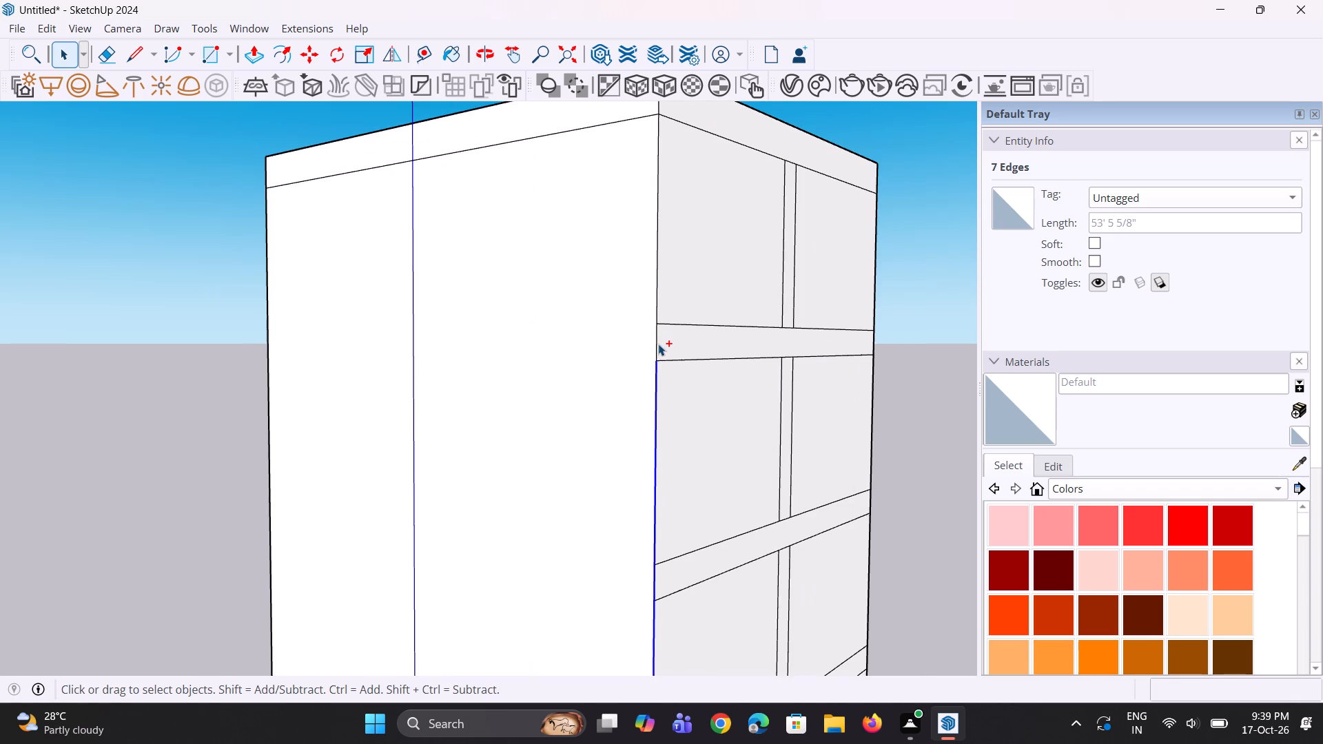
pyautogui.keyDown('ctrl'); pyautogui.click(656, 342); pyautogui.keyUp('ctrl')
pyautogui.keyDown('ctrl'); pyautogui.scroll(1, 659, 309); pyautogui.keyUp('ctrl')
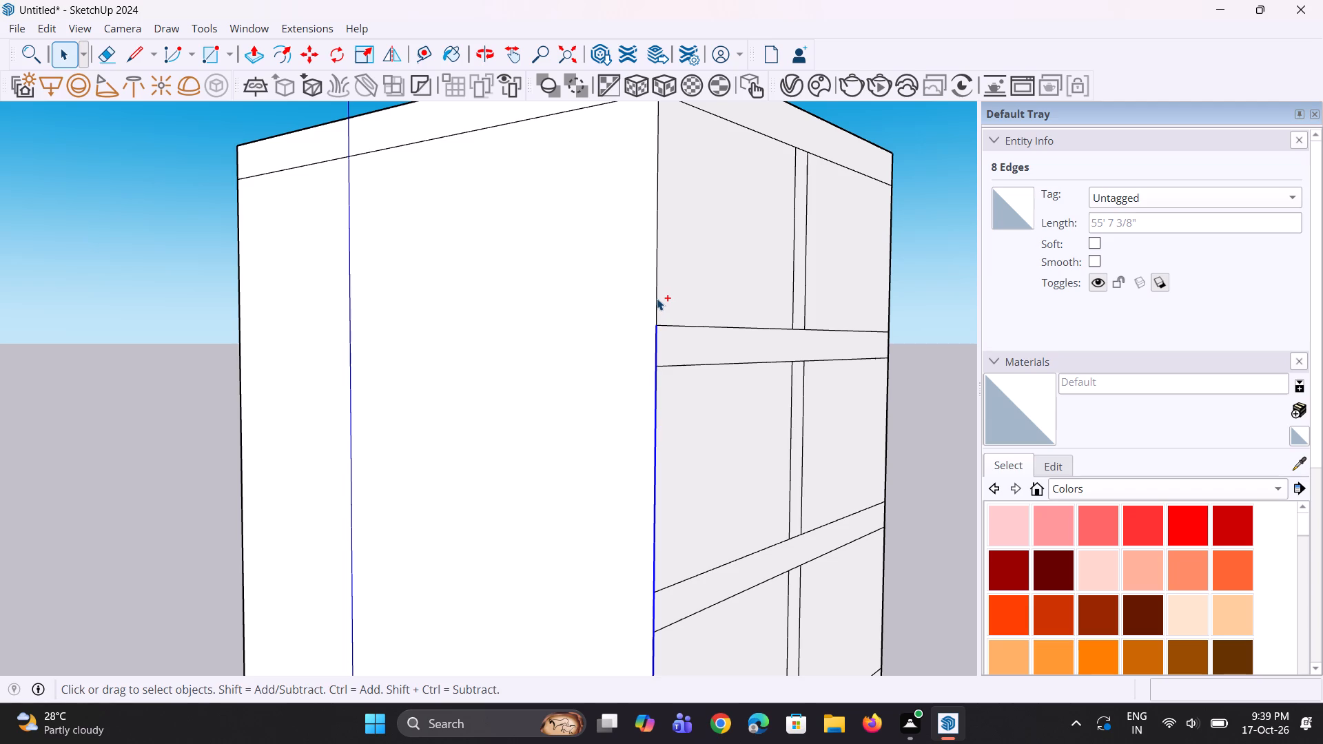
pyautogui.keyDown('ctrl'); pyautogui.click(655, 305); pyautogui.keyUp('ctrl')
pyautogui.scroll(-16, 681, 329)
pyautogui.scroll(8, 646, 574)
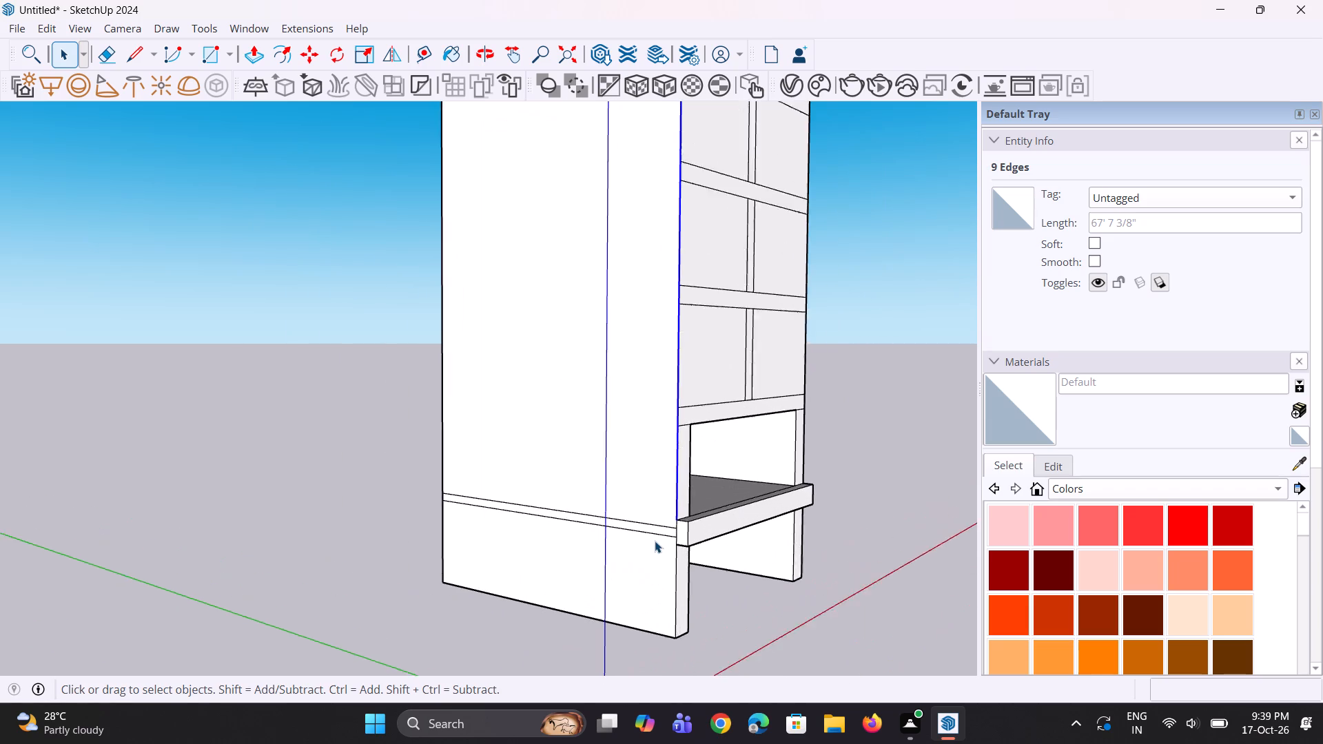
pyautogui.press('m')
pyautogui.scroll(9, 655, 541)
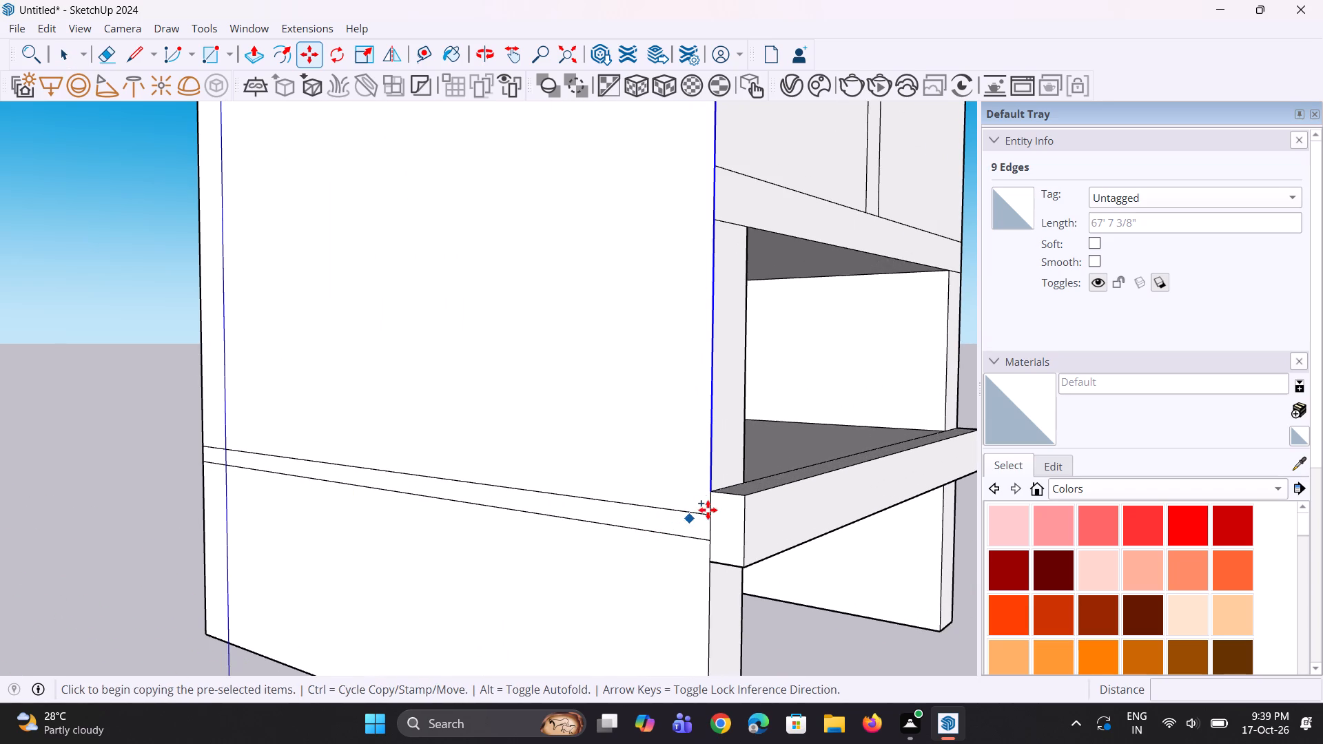
pyautogui.scroll(3, 710, 510)
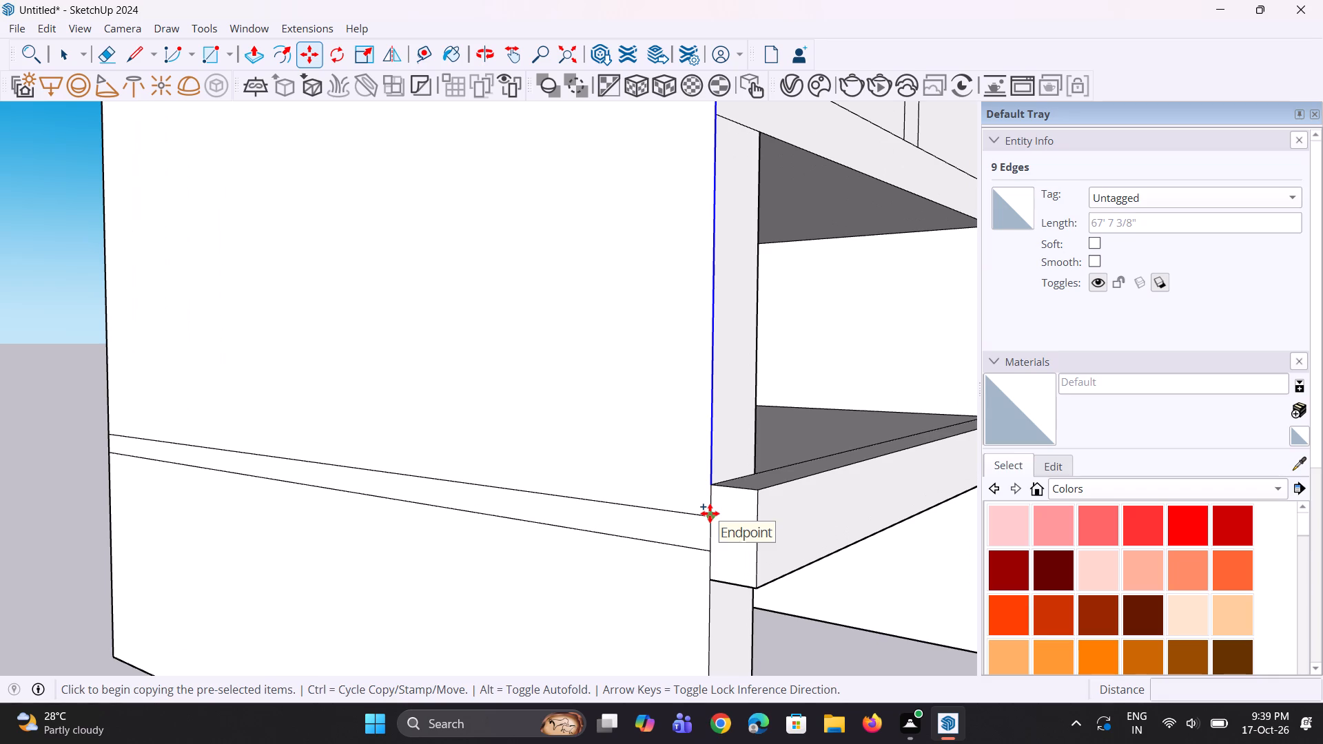
pyautogui.press('space')
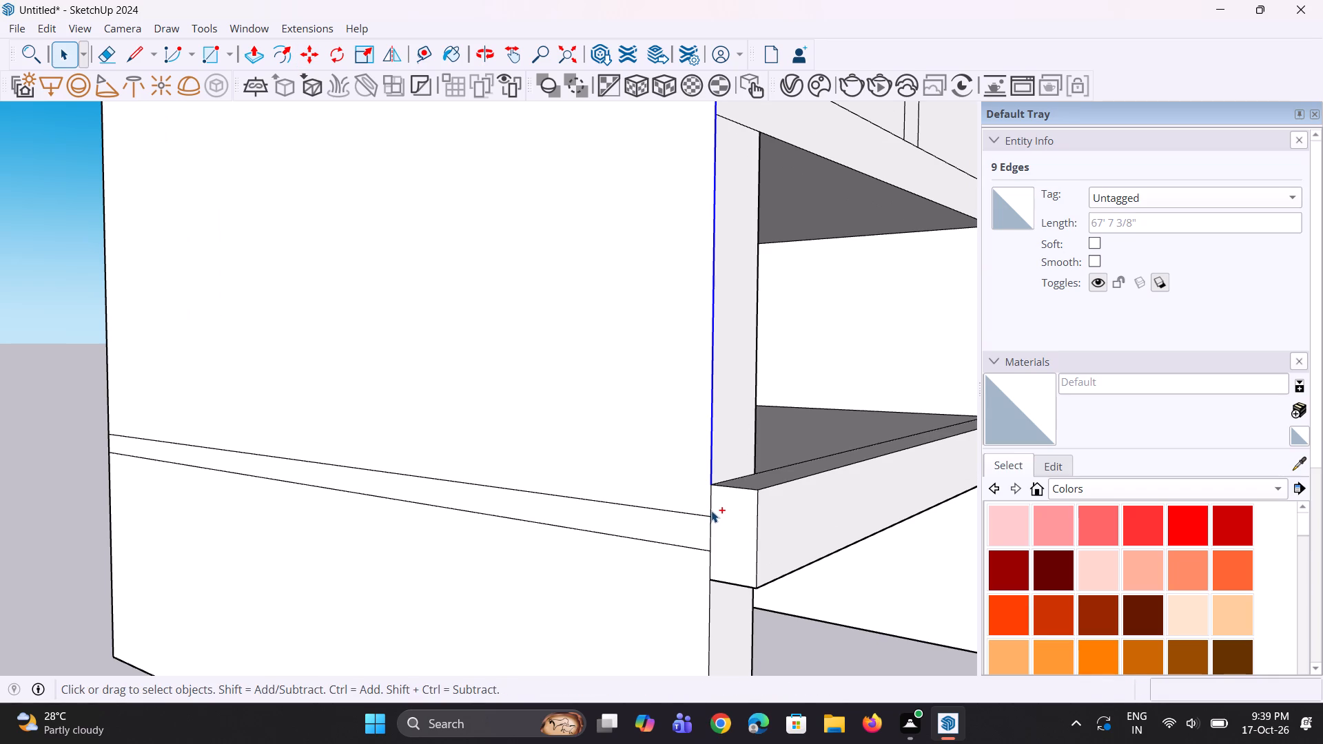
pyautogui.keyDown('ctrl'); pyautogui.click(711, 510); pyautogui.keyUp('ctrl')
pyautogui.press('m')
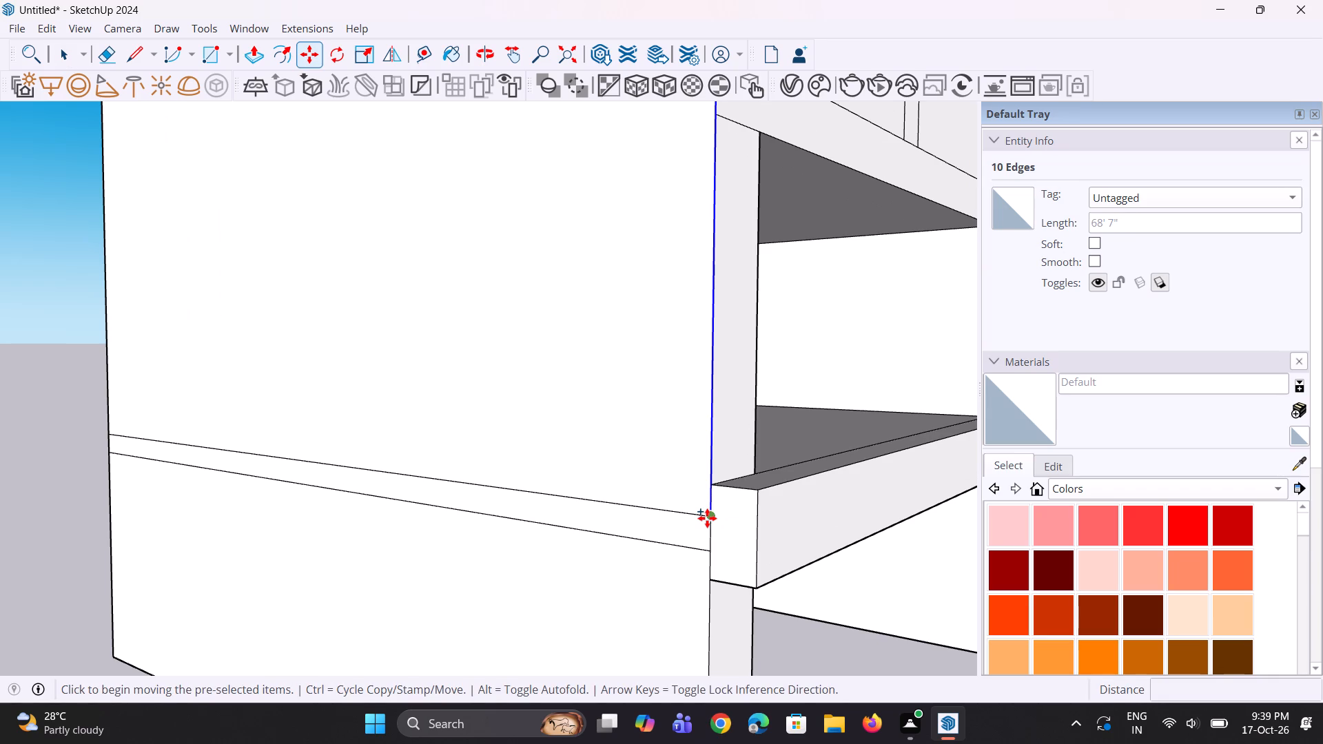
pyautogui.click(707, 518)
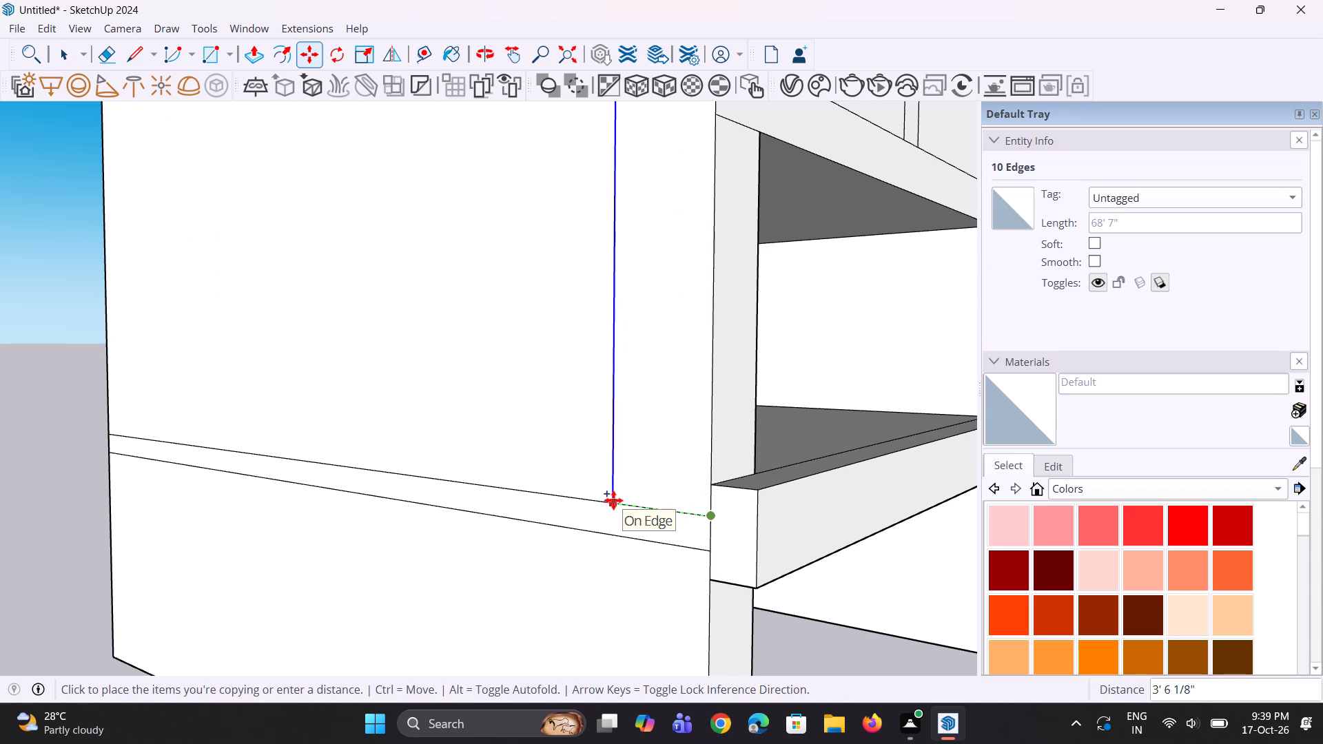
pyautogui.click(593, 499)
pyautogui.scroll(-3, 593, 499)
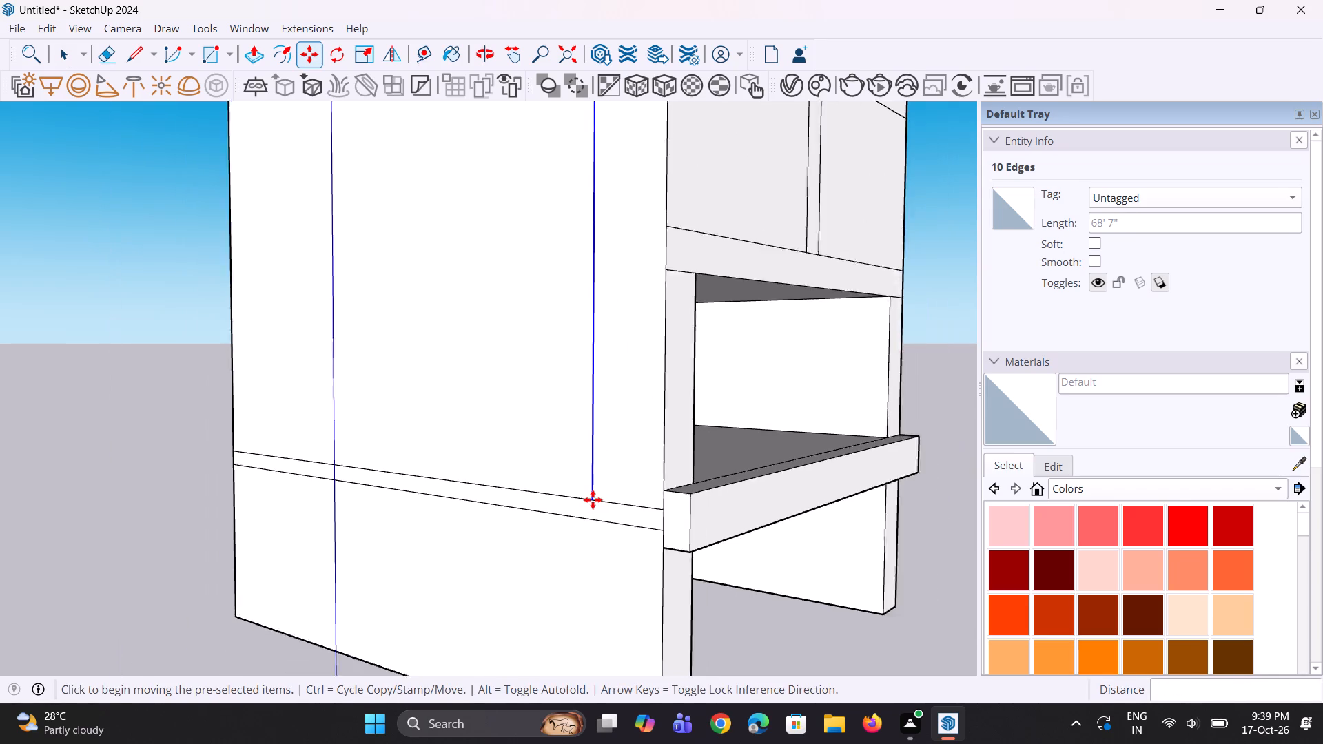
# Copy the inner set of vertical edges farther from the facade corner along the lowest slab's upper line, marking out a vertical strip on the side wall.
pyautogui.scroll(-13, 593, 499)
pyautogui.moveTo(586, 499); pyautogui.dragTo(626, 515, button='middle')
pyautogui.scroll(4, 600, 504)
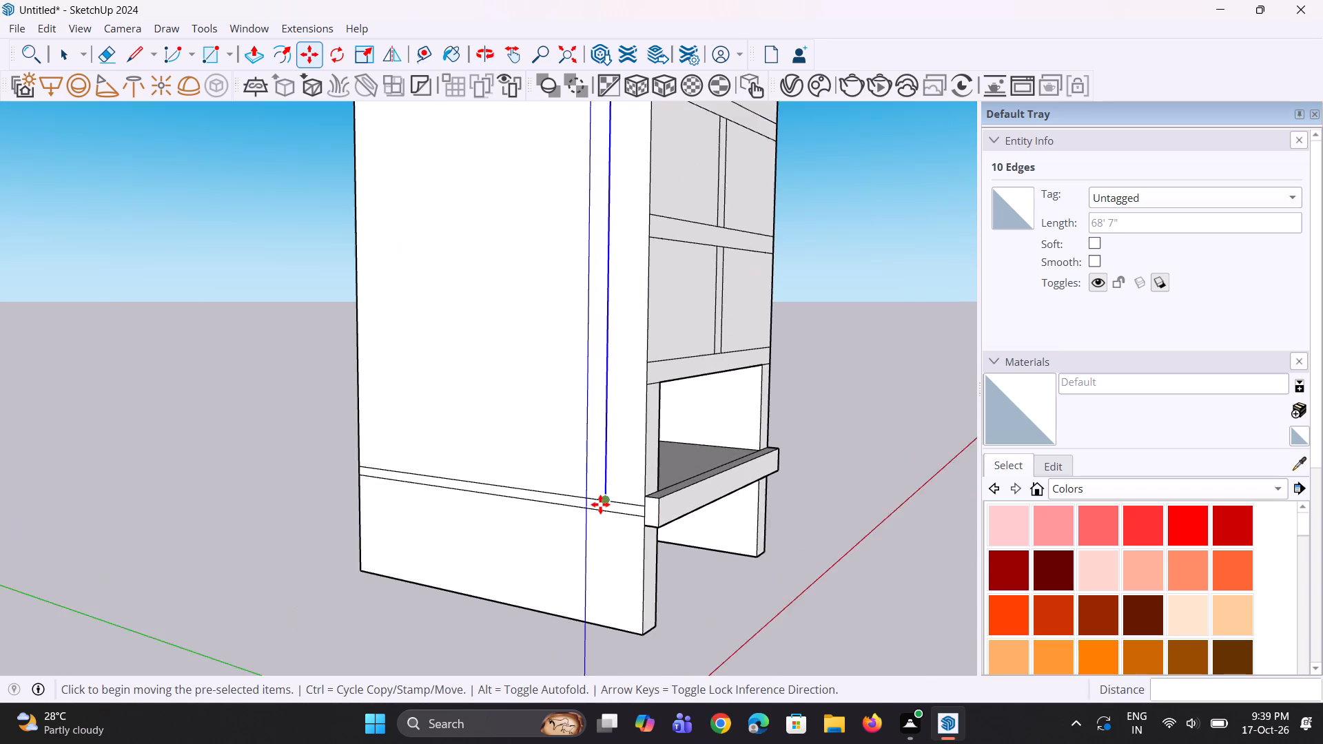
pyautogui.scroll(2, 600, 504)
pyautogui.press('m')
pyautogui.keyDown('ctrl'); pyautogui.scroll(1, 600, 504); pyautogui.keyUp('ctrl')
pyautogui.click(605, 501)
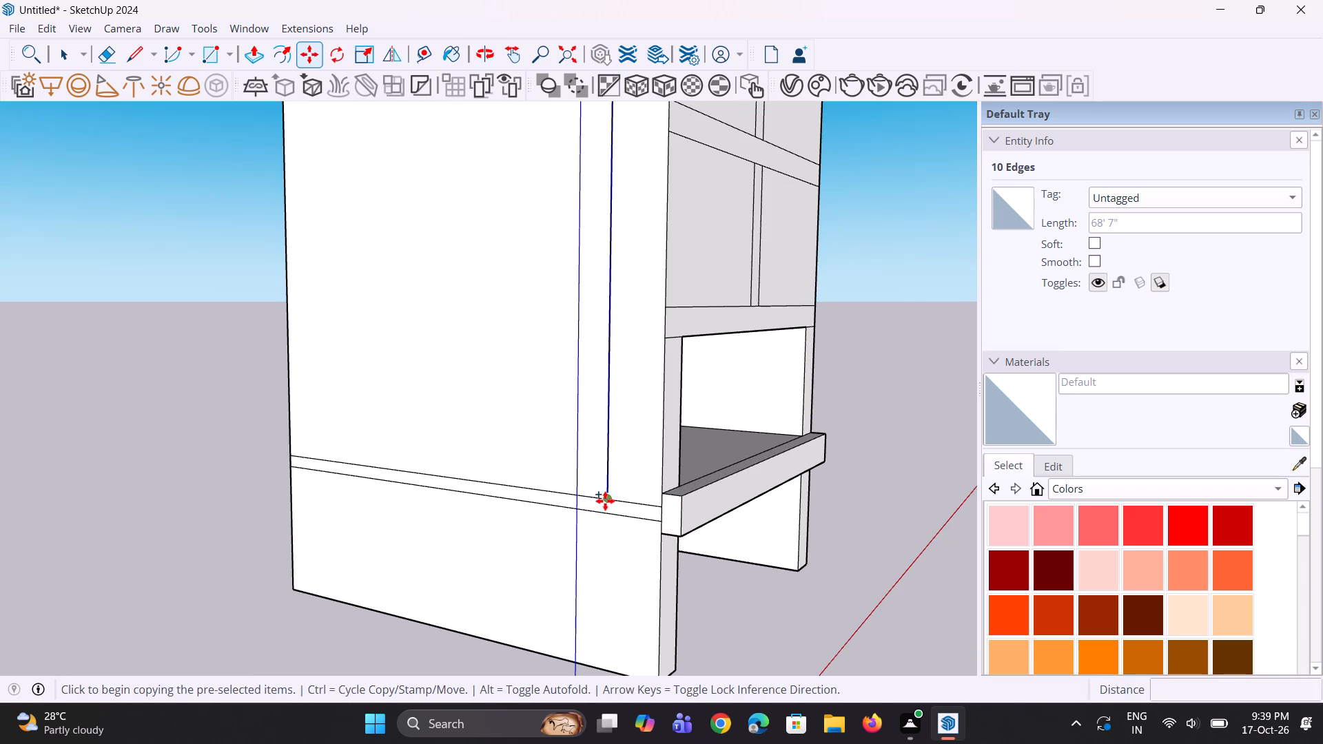
pyautogui.click(489, 483)
# Push/Pull the vertical strip on the side wall outward by 13'.
pyautogui.scroll(-11, 525, 466)
pyautogui.moveTo(531, 507); pyautogui.dragTo(419, 531, button='middle')
pyautogui.press('p')
pyautogui.click(506, 454)
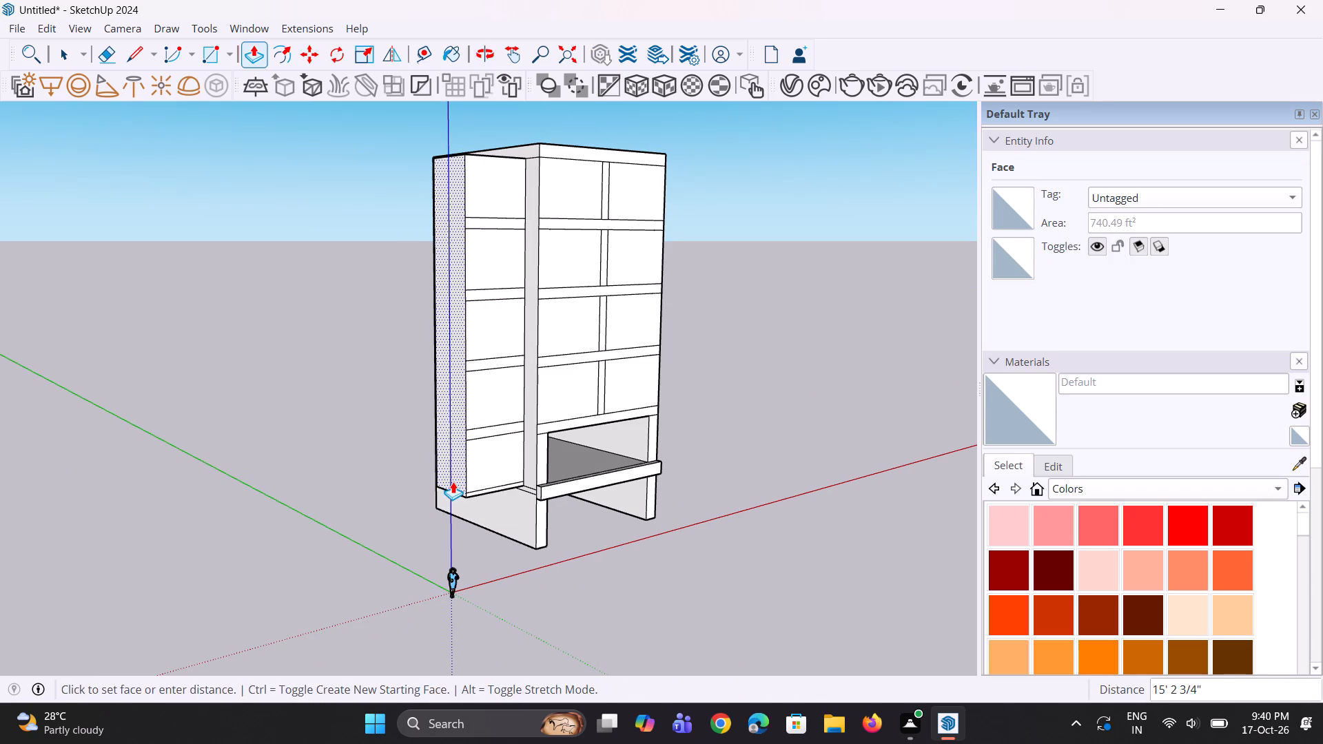
pyautogui.write("13'")
pyautogui.press('Return')
# Erase the upper two pairs of slab lines on the front face of the 13' side projection.
pyautogui.moveTo(489, 506); pyautogui.dragTo(349, 530, button='middle')
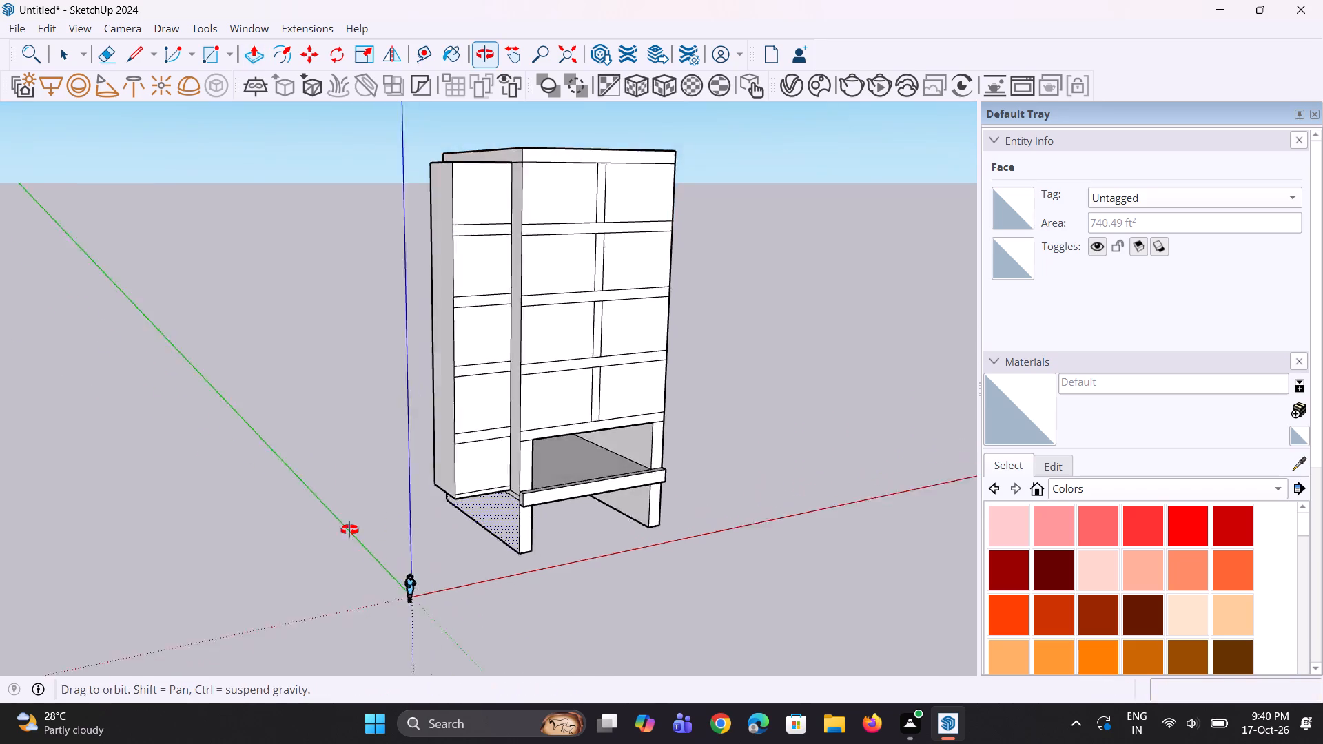
pyautogui.moveTo(349, 530); pyautogui.dragTo(291, 523, button='middle')
pyautogui.press('space')
pyautogui.press('space')
pyautogui.scroll(2, 410, 284)
pyautogui.scroll(3, 436, 234)
pyautogui.press('e')
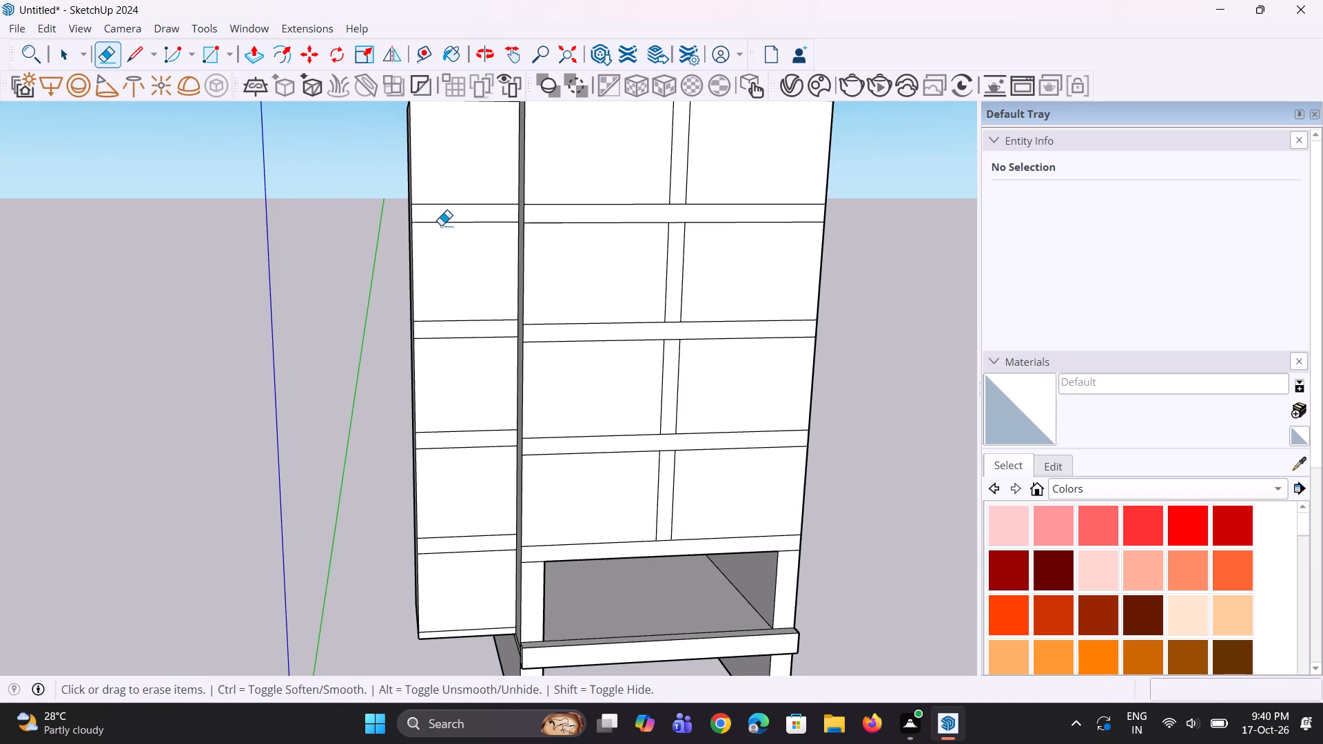
pyautogui.click(462, 205)
pyautogui.click(469, 221)
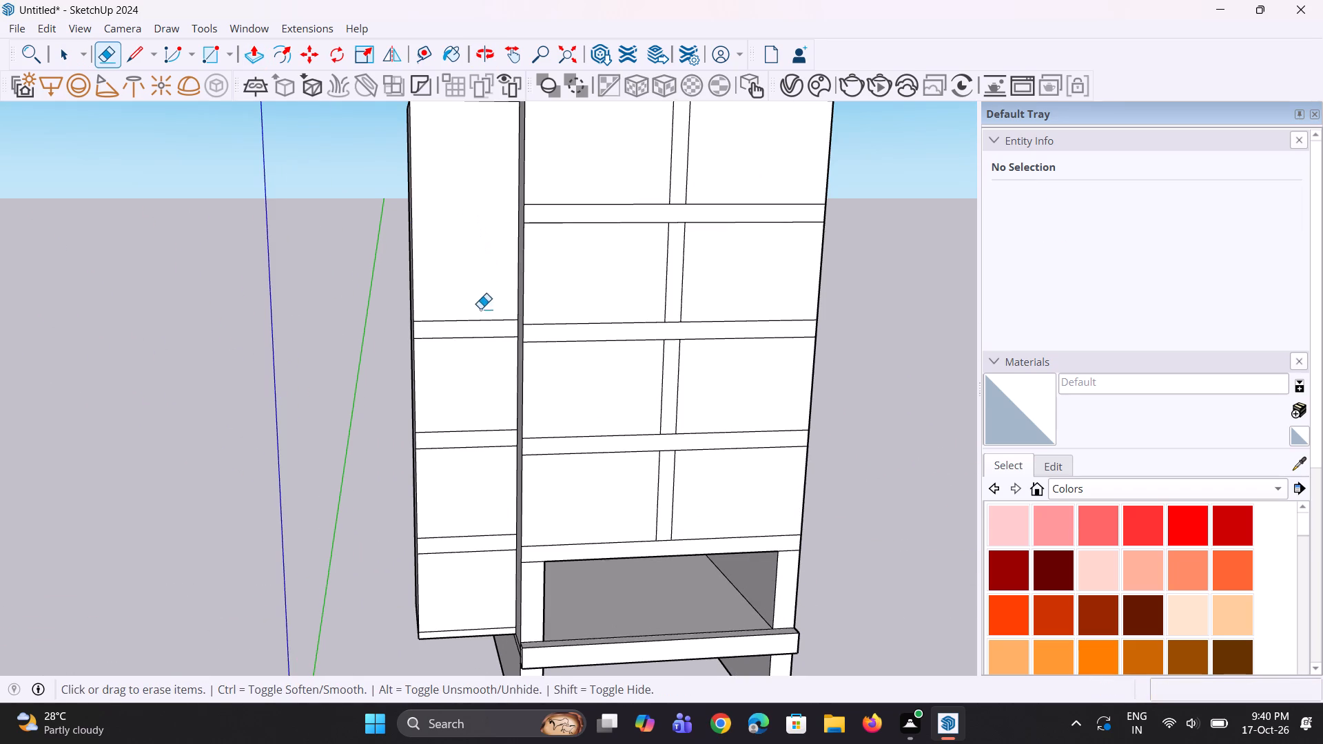
pyautogui.click(480, 321)
pyautogui.click(480, 335)
pyautogui.click(493, 341)
pyautogui.click(493, 340)
# Erase the lower two pairs of slab lines and the single line near the base on the same front face.
pyautogui.scroll(3, 478, 454)
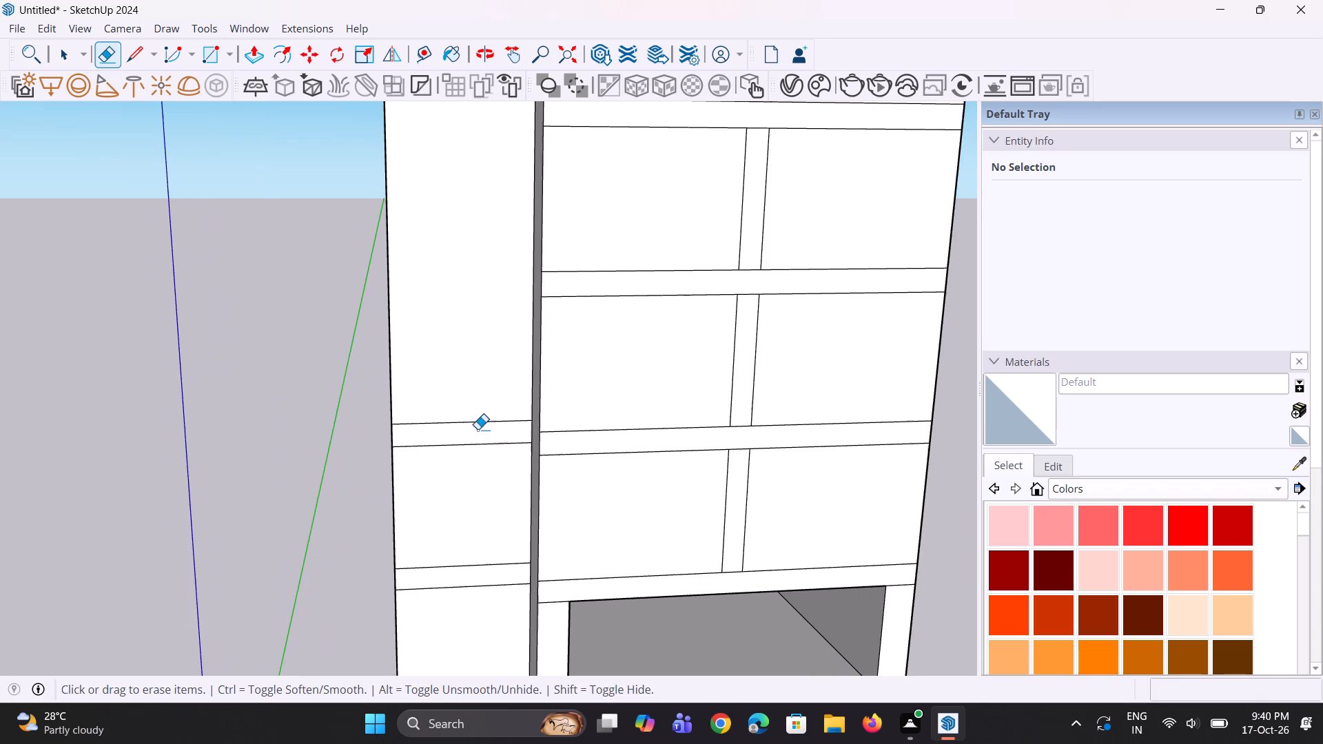
pyautogui.click(482, 423)
pyautogui.click(486, 445)
pyautogui.scroll(-5, 486, 392)
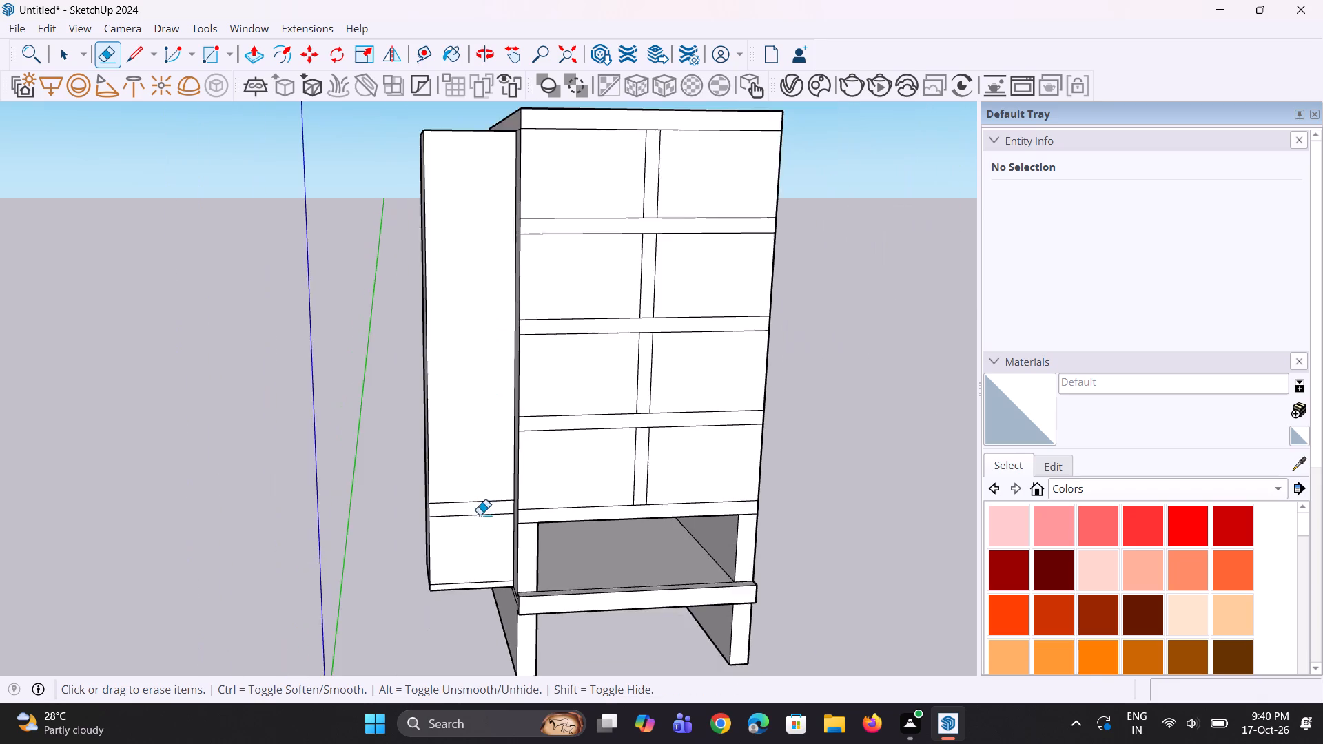
pyautogui.scroll(5, 480, 515)
pyautogui.click(491, 490)
pyautogui.click(496, 512)
pyautogui.scroll(-4, 491, 479)
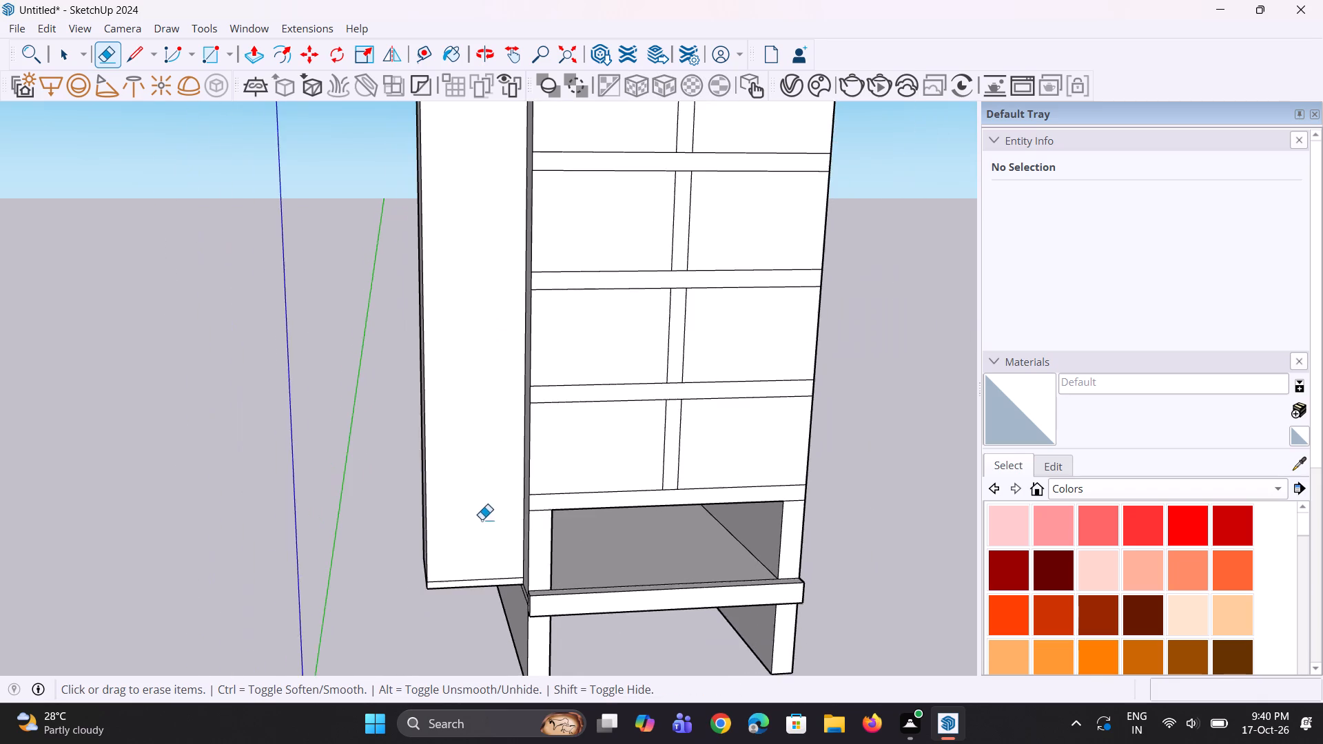
pyautogui.scroll(8, 476, 553)
pyautogui.click(469, 598)
pyautogui.scroll(-6, 438, 575)
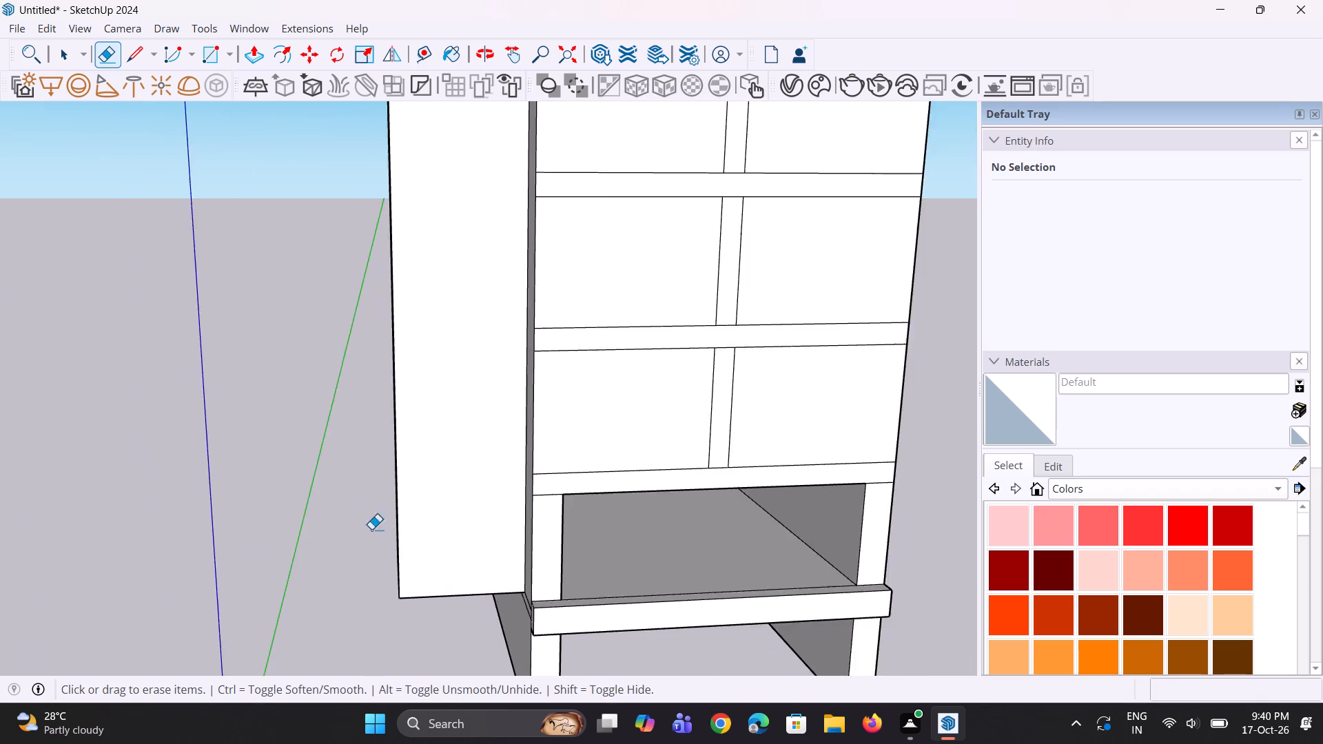
# Push/Pull the outer end face of the 13' side projection outward by a further 18'.
pyautogui.scroll(1, 345, 517)
pyautogui.moveTo(345, 517); pyautogui.dragTo(503, 510, button='middle')
pyautogui.scroll(-12, 468, 546)
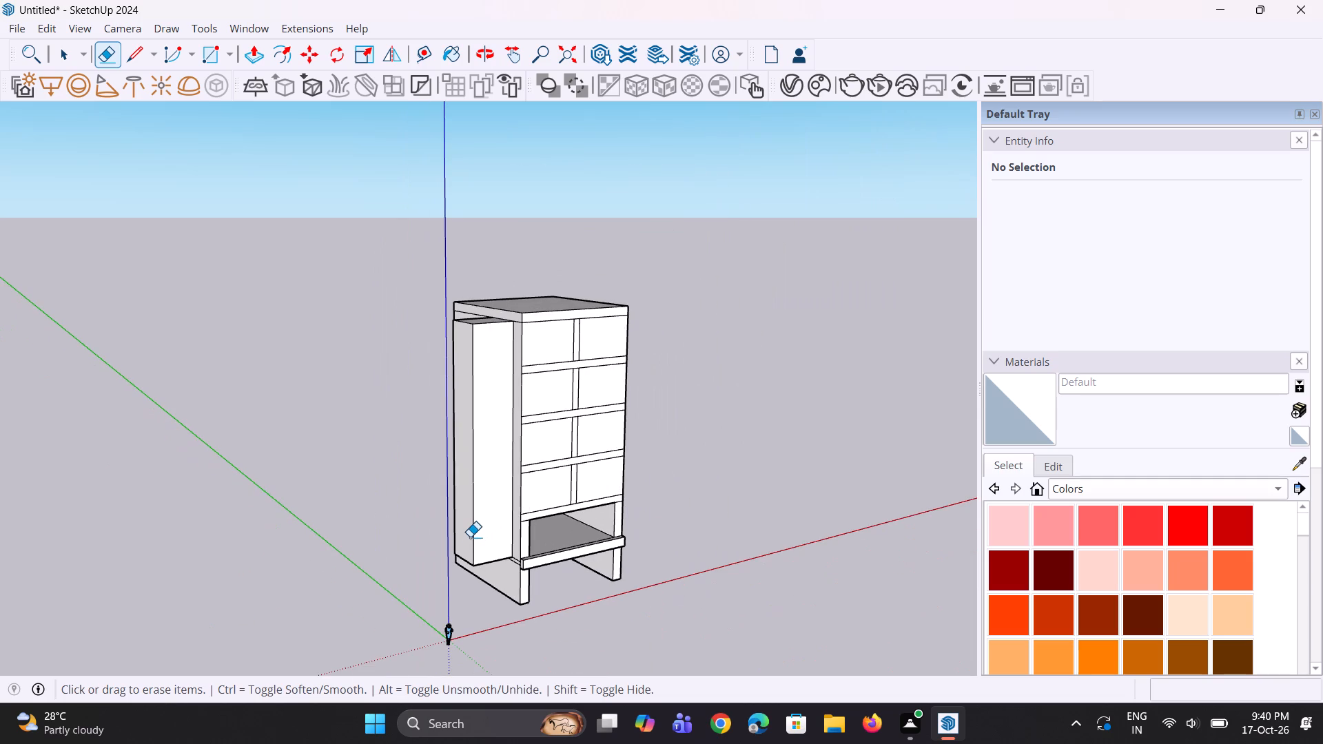
pyautogui.moveTo(470, 536); pyautogui.dragTo(444, 540, button='middle')
pyautogui.scroll(-1, 439, 535)
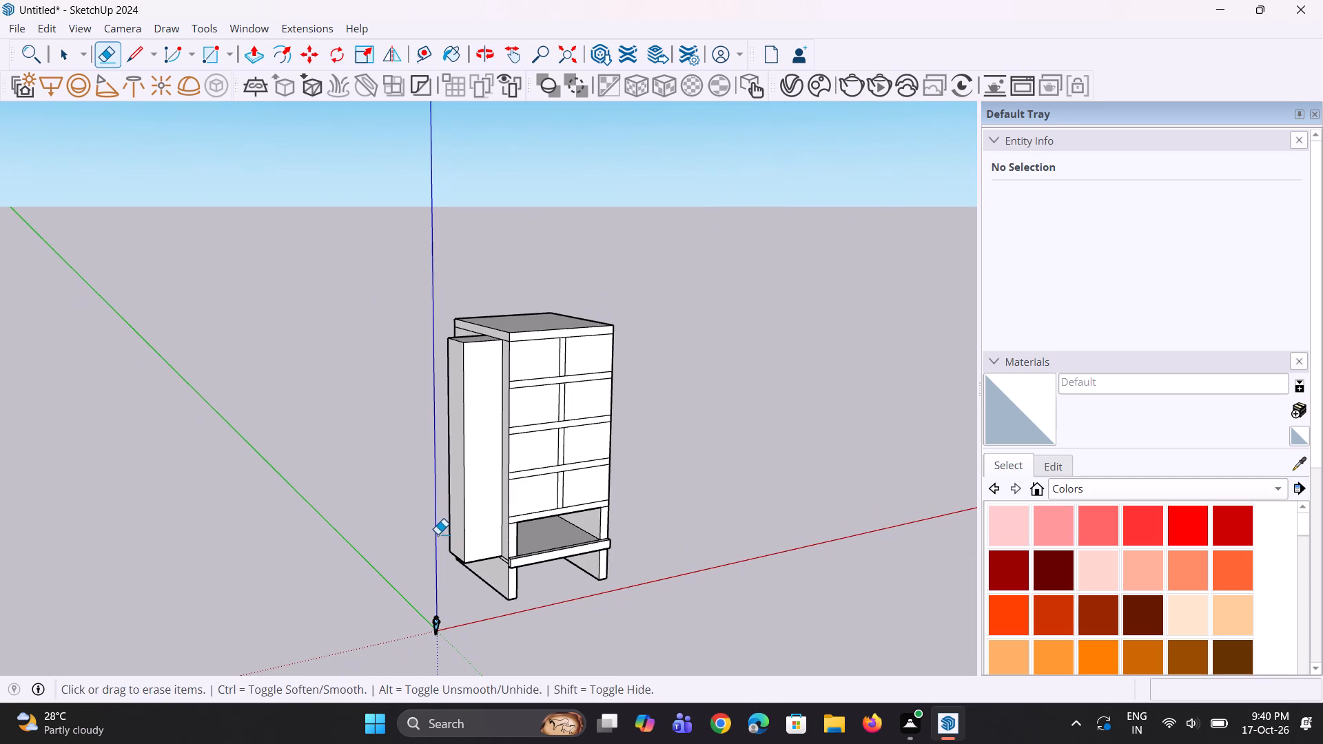
pyautogui.scroll(3, 390, 519)
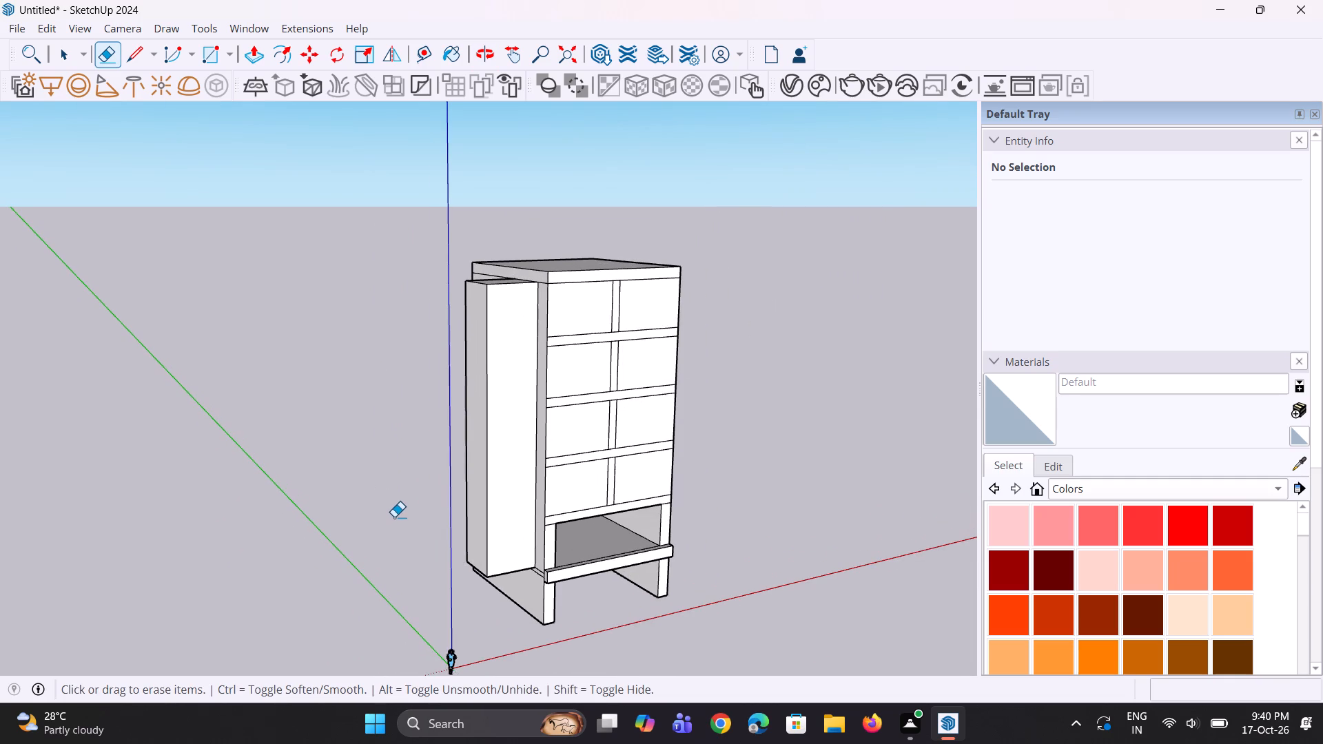
pyautogui.moveTo(394, 517); pyautogui.dragTo(372, 516, button='middle')
pyautogui.press('p')
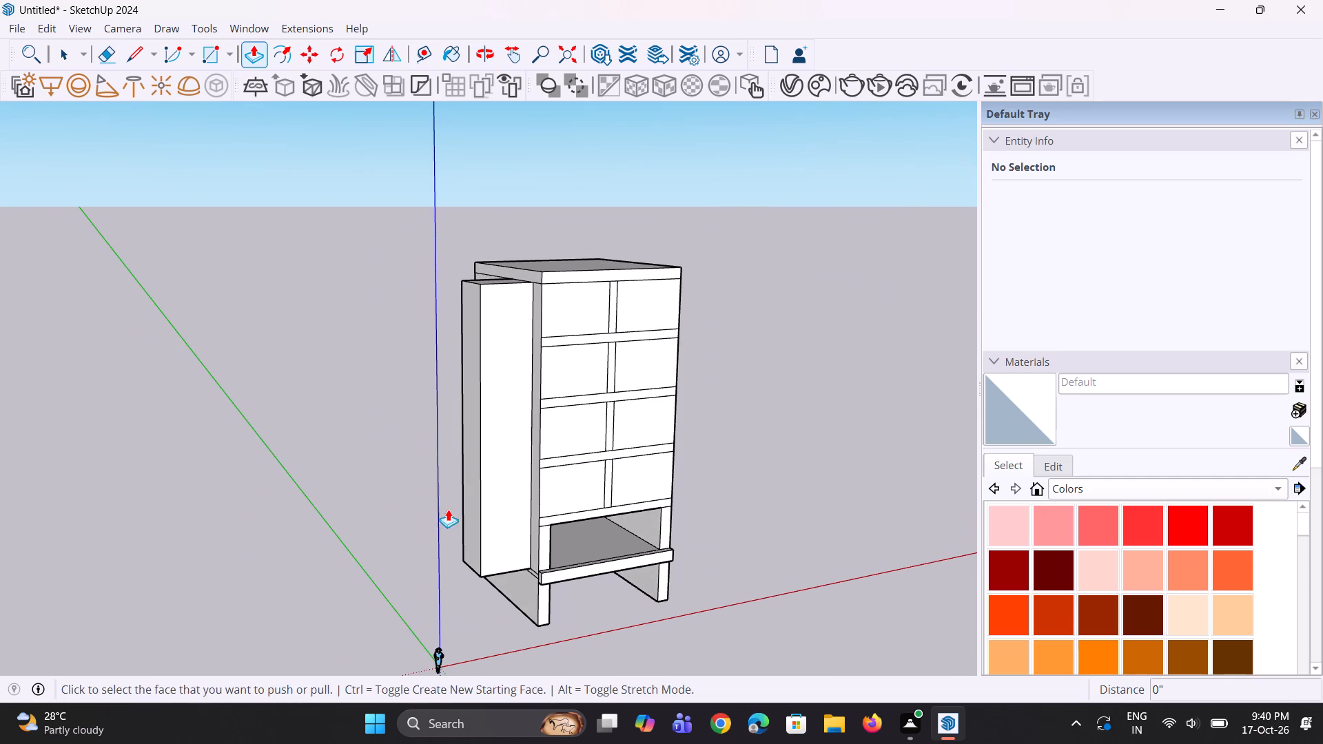
pyautogui.click(466, 512)
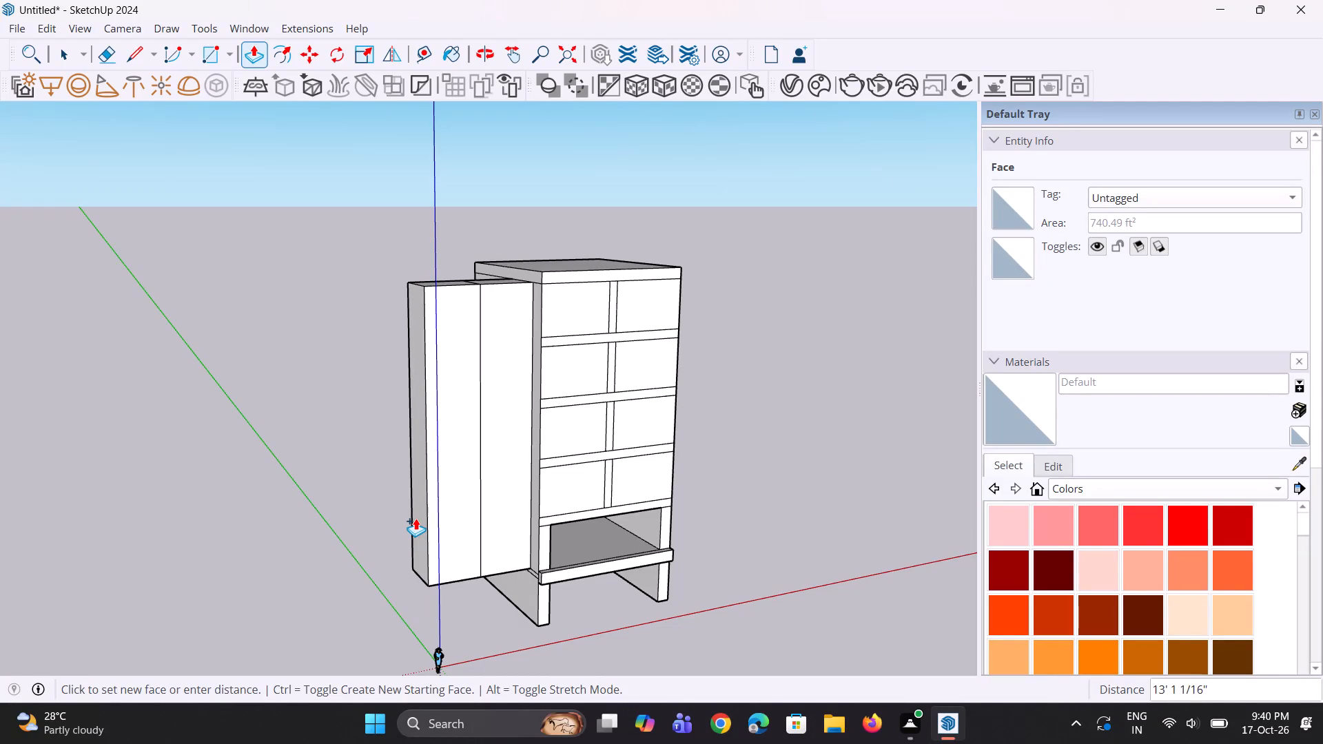
pyautogui.write("18'")
pyautogui.press('Return')
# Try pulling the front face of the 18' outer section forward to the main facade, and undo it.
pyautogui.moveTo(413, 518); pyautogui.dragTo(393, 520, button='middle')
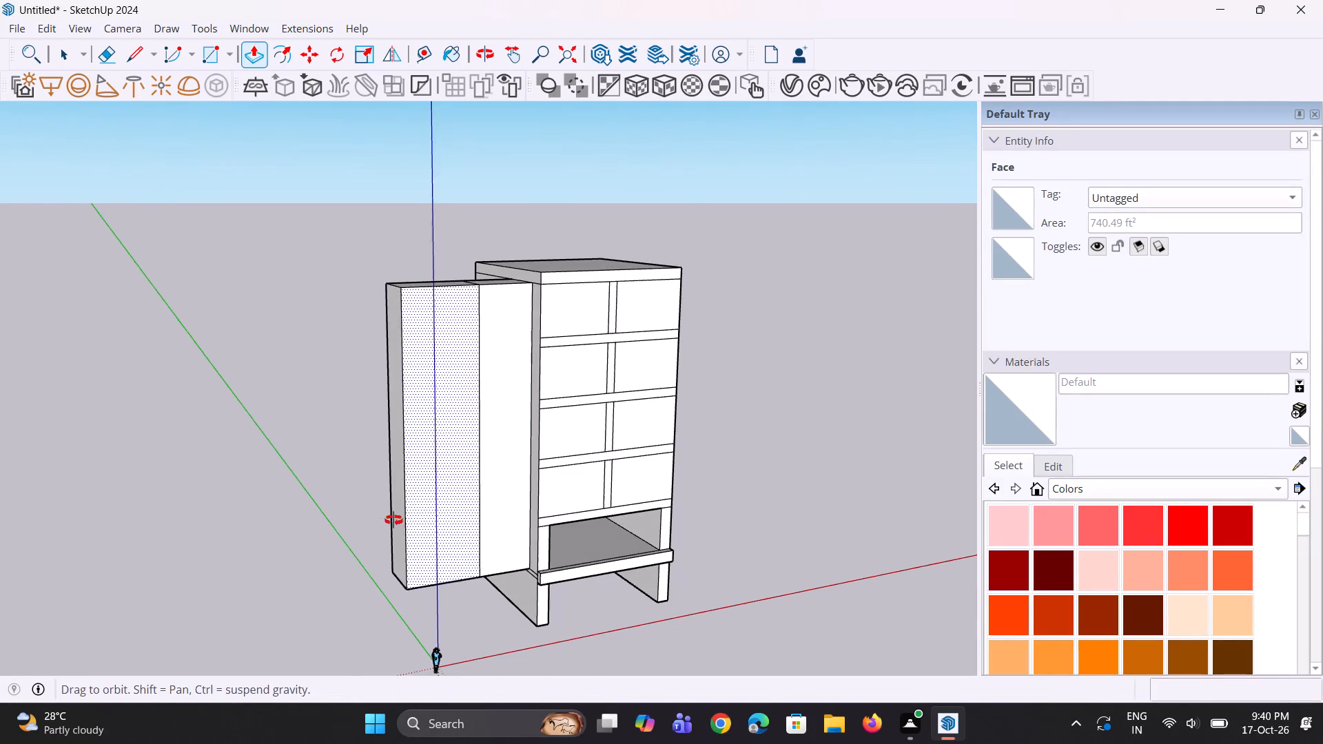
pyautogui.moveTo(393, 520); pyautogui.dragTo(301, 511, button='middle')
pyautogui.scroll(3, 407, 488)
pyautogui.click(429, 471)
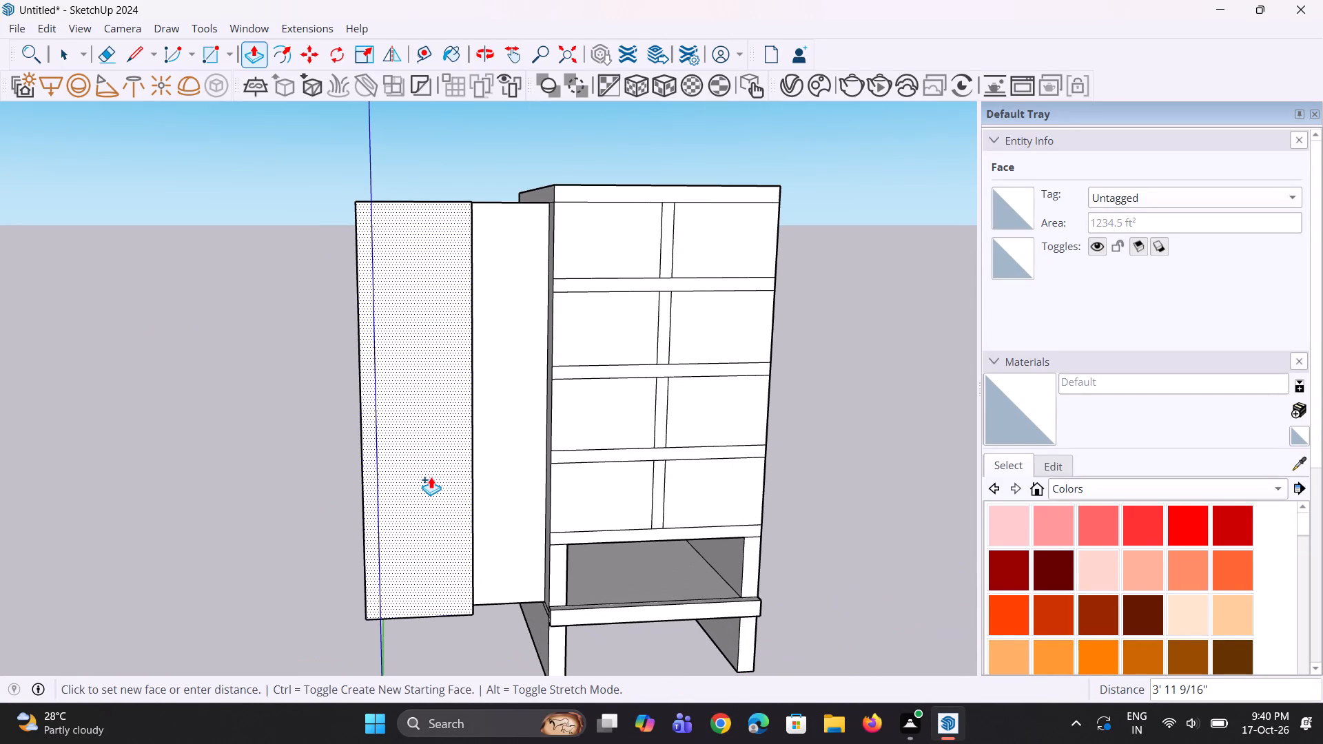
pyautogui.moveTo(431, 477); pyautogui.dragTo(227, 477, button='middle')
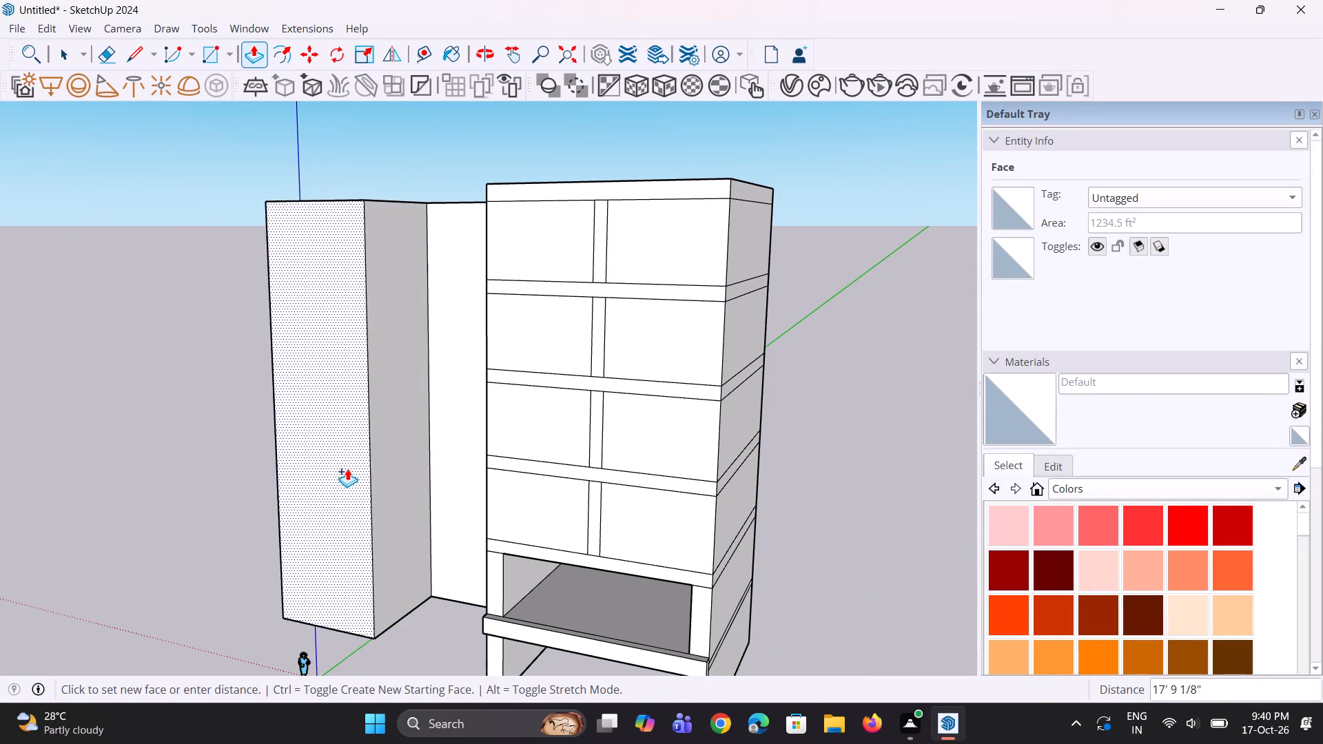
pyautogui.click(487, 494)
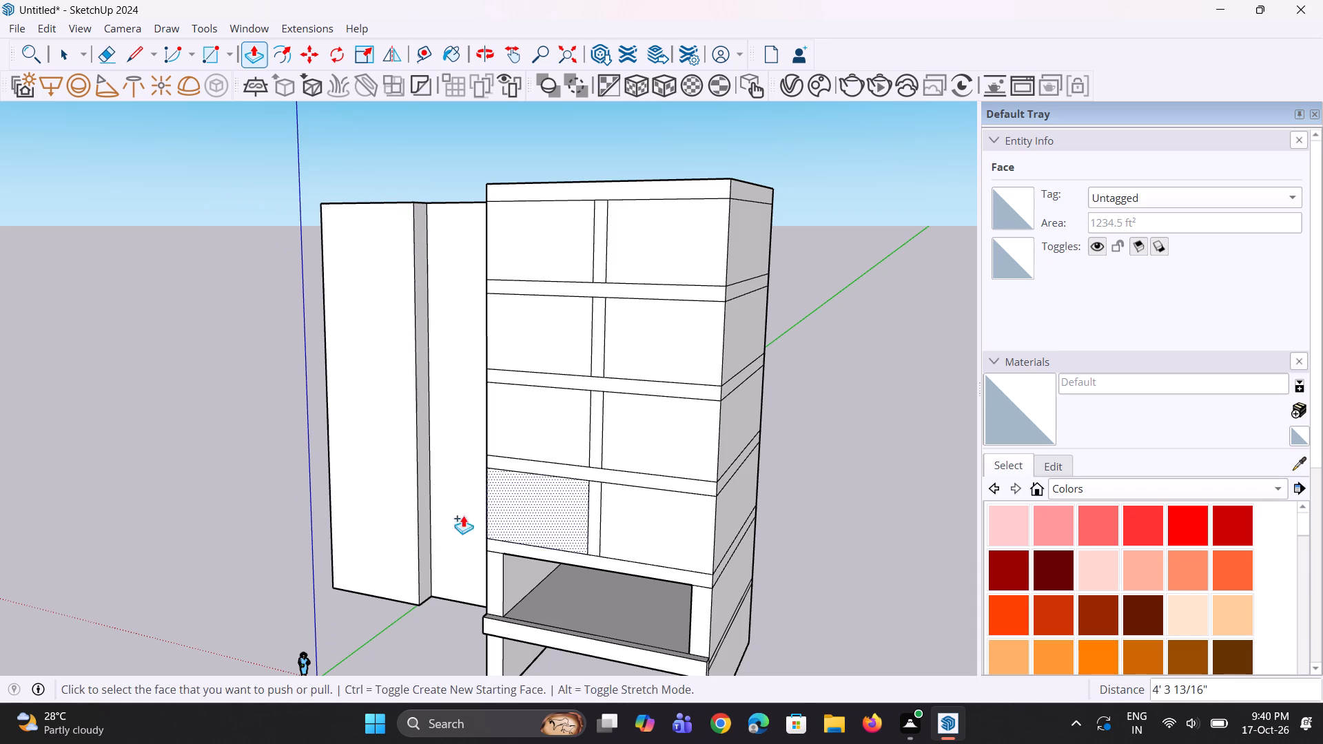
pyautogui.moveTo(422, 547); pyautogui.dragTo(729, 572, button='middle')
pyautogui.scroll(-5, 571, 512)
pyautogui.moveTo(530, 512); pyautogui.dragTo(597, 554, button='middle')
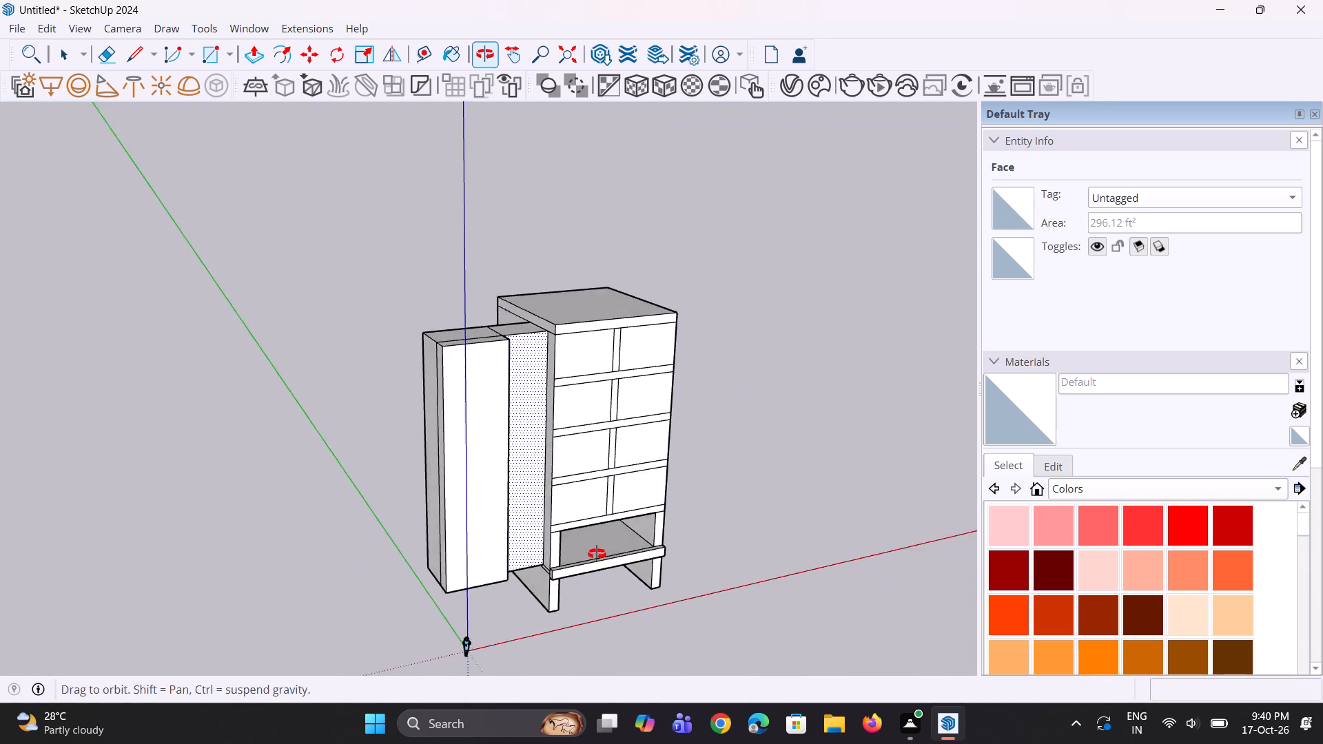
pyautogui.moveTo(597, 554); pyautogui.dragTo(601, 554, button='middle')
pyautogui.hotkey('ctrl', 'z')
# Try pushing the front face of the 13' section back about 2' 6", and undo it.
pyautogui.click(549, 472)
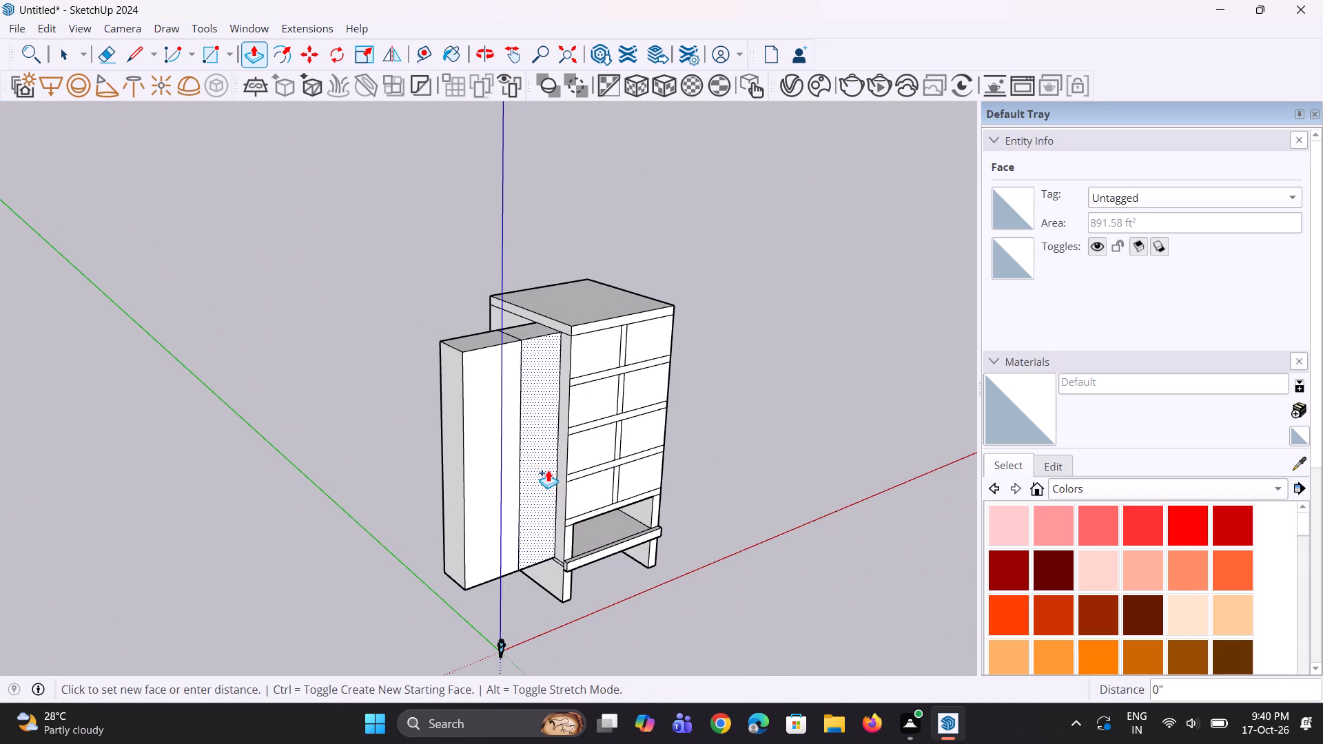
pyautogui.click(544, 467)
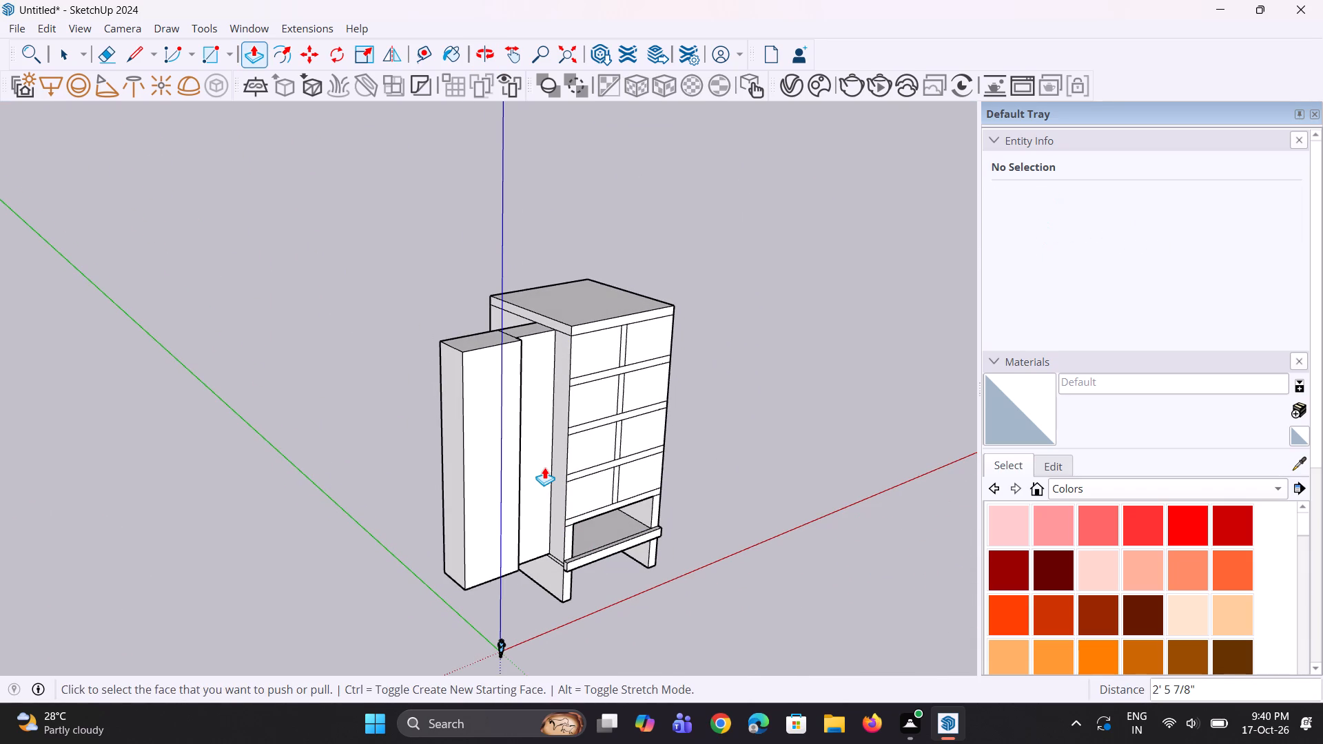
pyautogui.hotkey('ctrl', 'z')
# Push the front face of the 13' section back slightly.
pyautogui.click(542, 484)
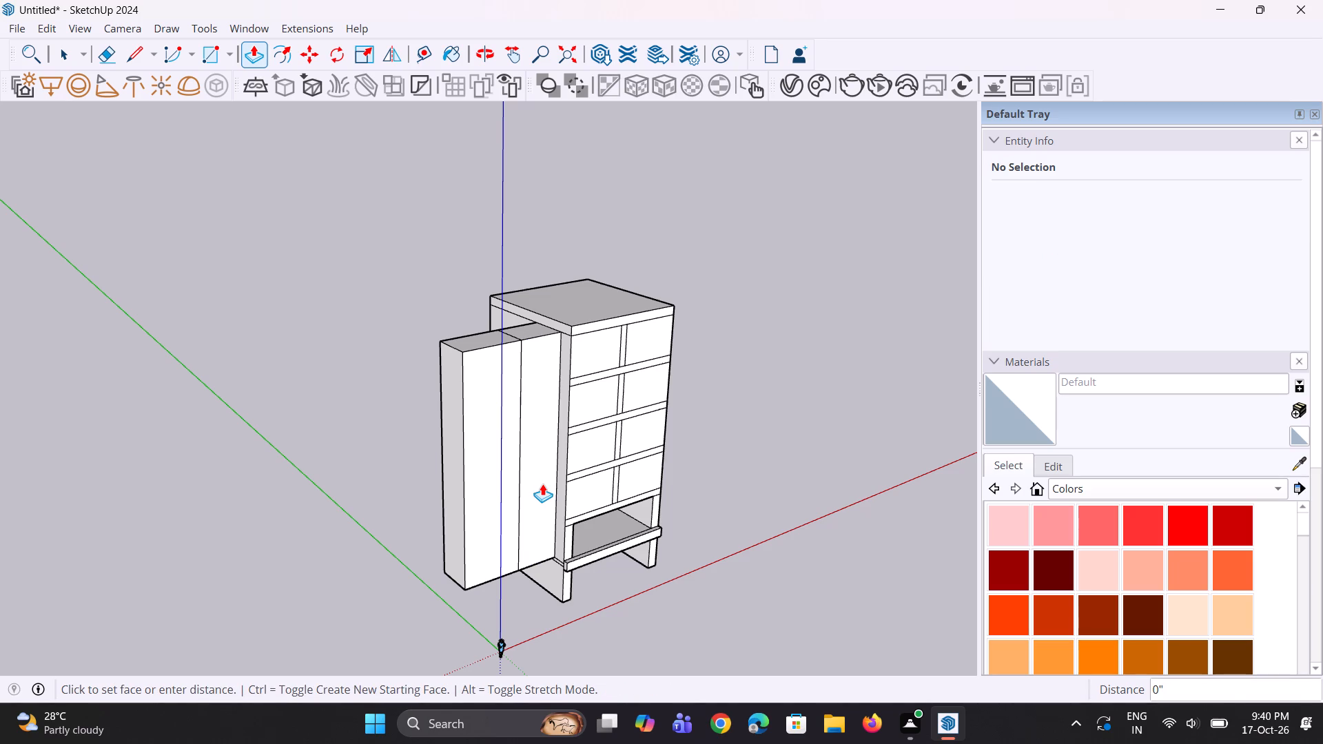
pyautogui.click(544, 479)
# Pull the front face of the 18' outer section forward about 4' 4", flush with the main facade.
pyautogui.moveTo(528, 486); pyautogui.dragTo(440, 519, button='middle')
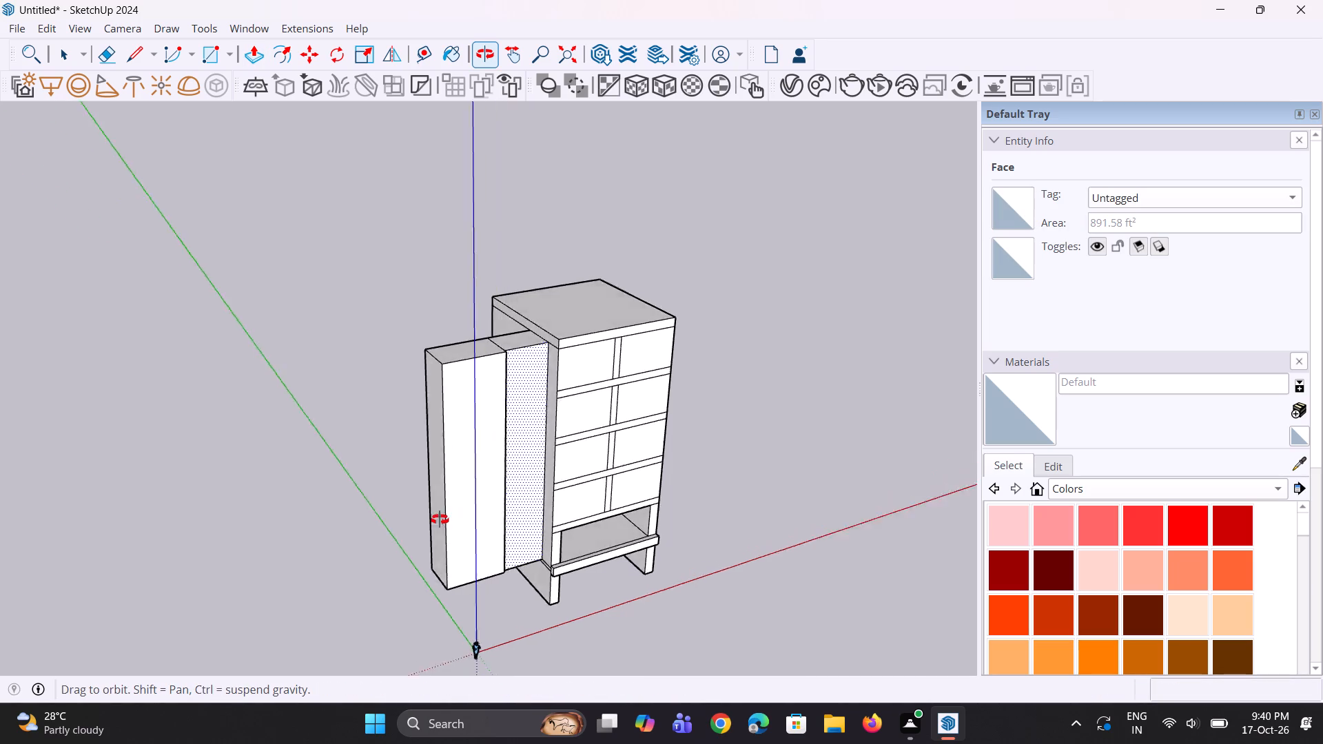
pyautogui.moveTo(440, 519); pyautogui.dragTo(289, 523, button='middle')
pyautogui.click(410, 466)
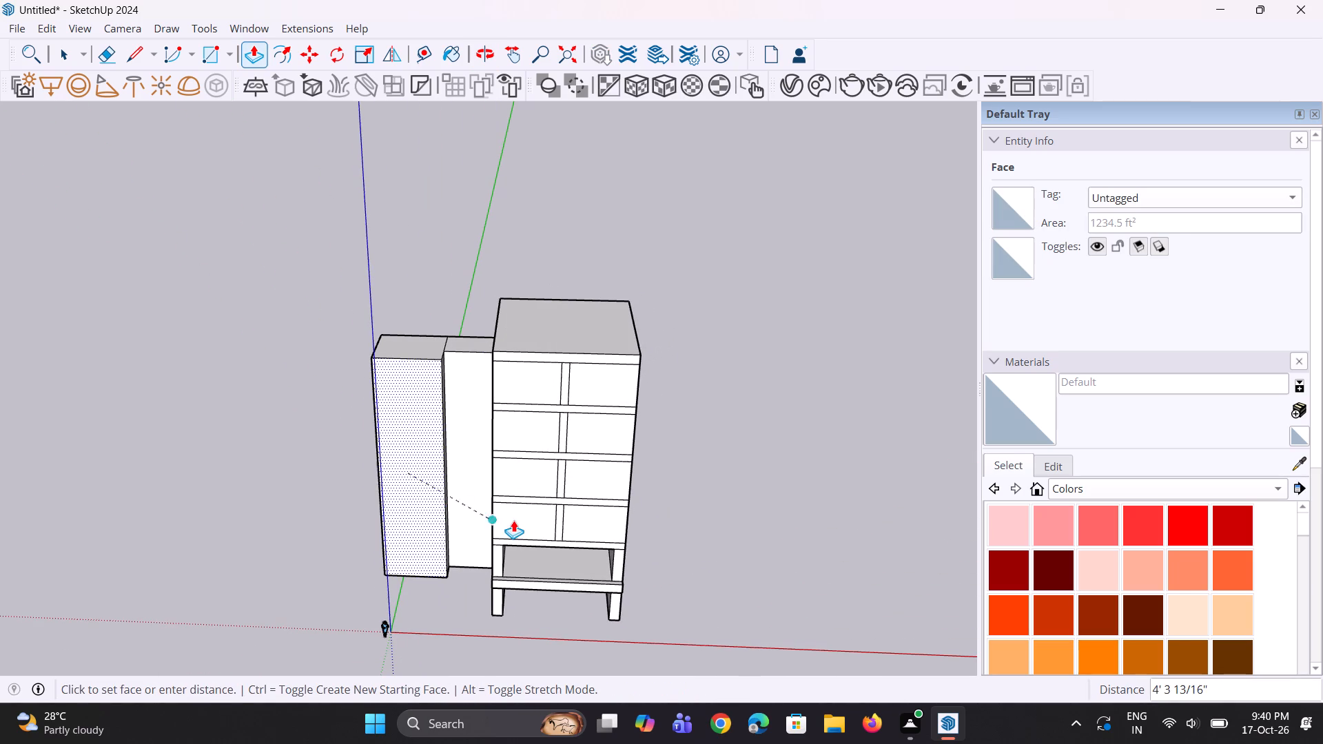
pyautogui.click(514, 521)
# Erase the upper two pairs of slab lines on the rear face of the 18' outer section.
pyautogui.moveTo(442, 522); pyautogui.dragTo(1120, 555, button='middle')
pyautogui.moveTo(578, 487); pyautogui.dragTo(763, 507, button='middle')
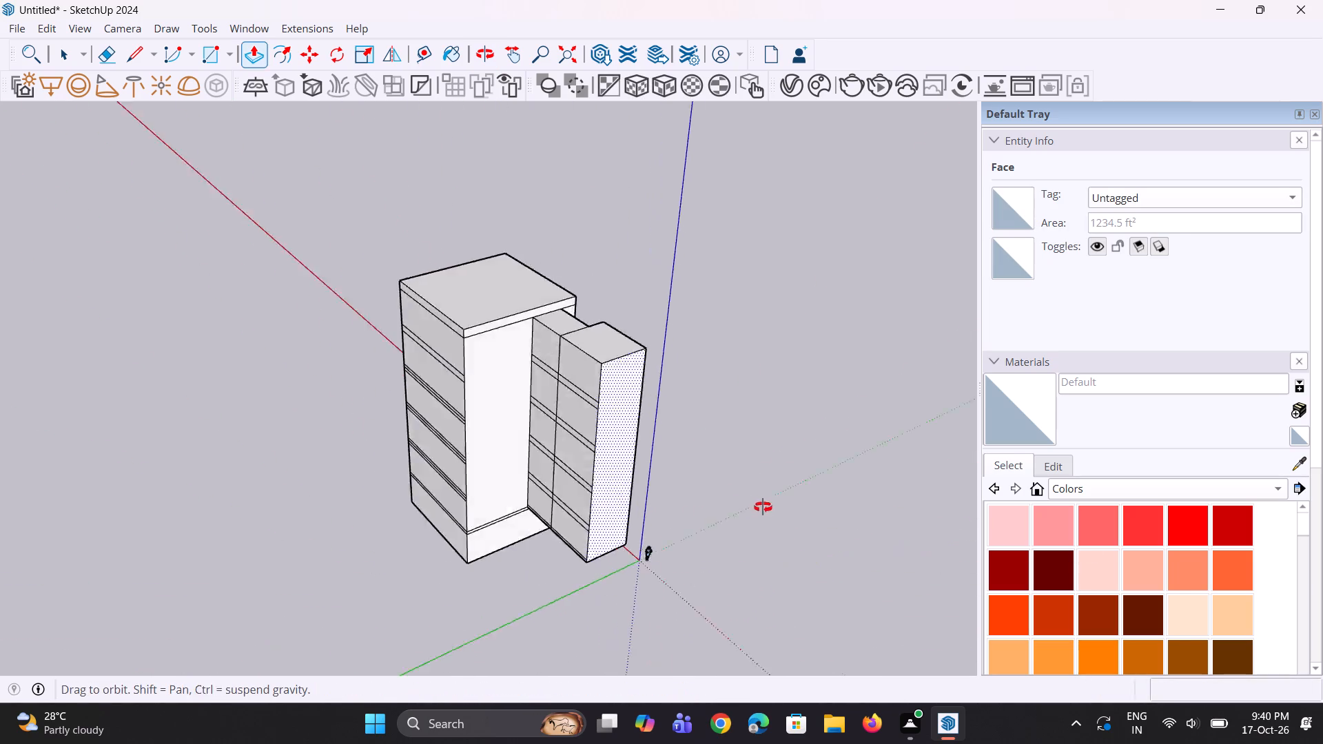
pyautogui.moveTo(763, 507); pyautogui.dragTo(772, 484, button='middle')
pyautogui.scroll(5, 620, 405)
pyautogui.press('e')
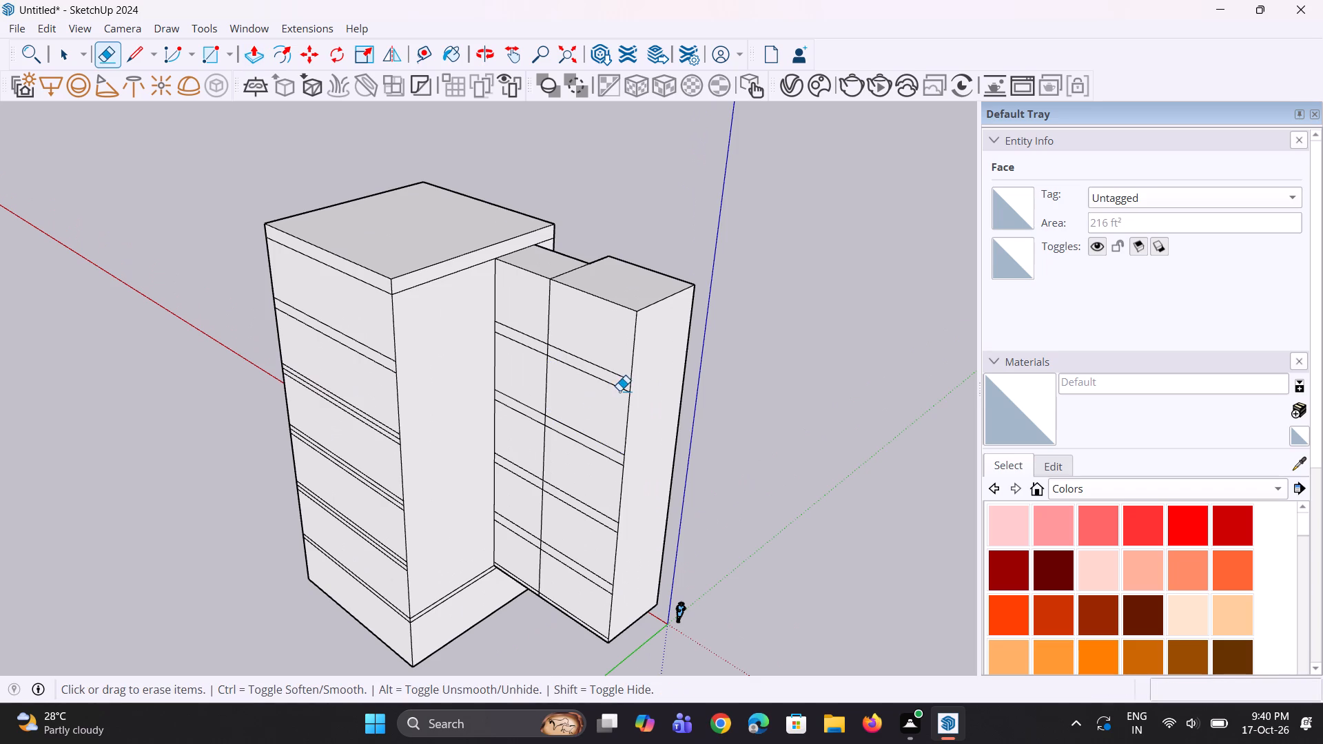
pyautogui.click(618, 375)
pyautogui.click(613, 384)
pyautogui.scroll(2, 605, 463)
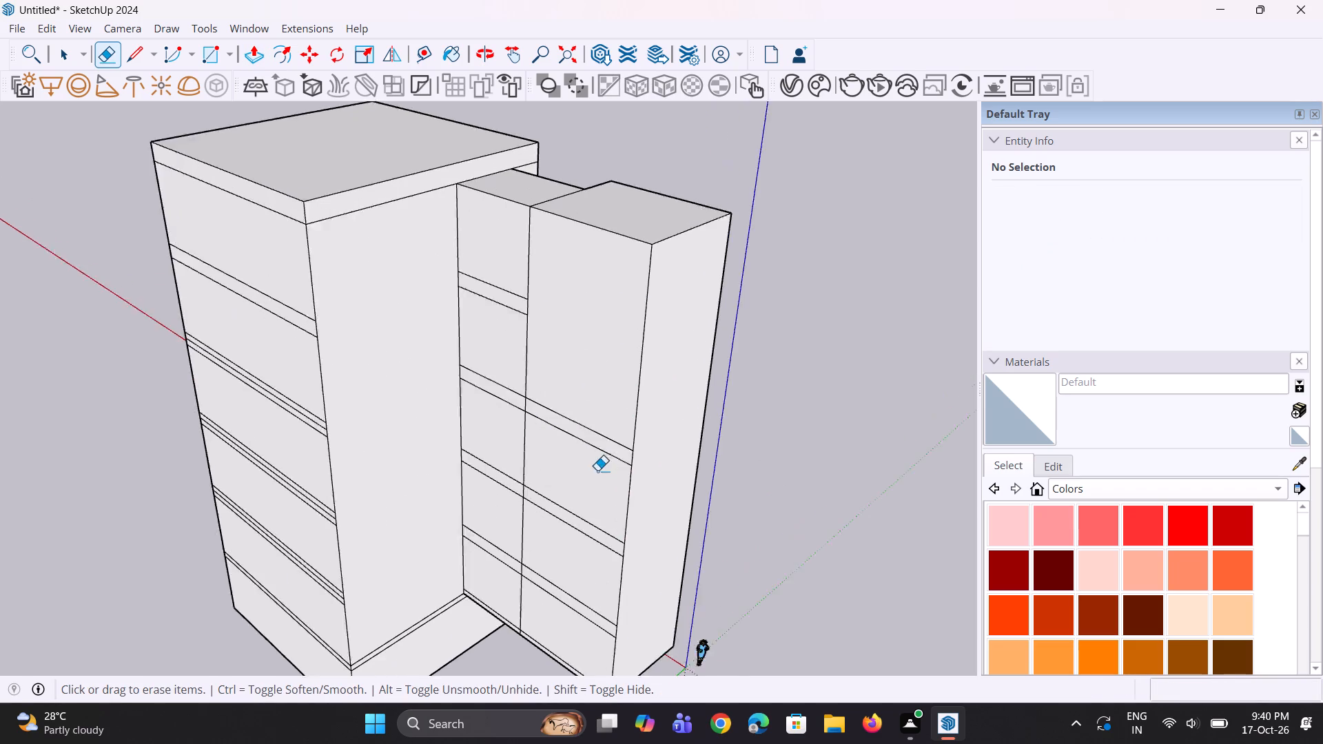
pyautogui.scroll(5, 597, 471)
pyautogui.click(610, 424)
pyautogui.click(608, 447)
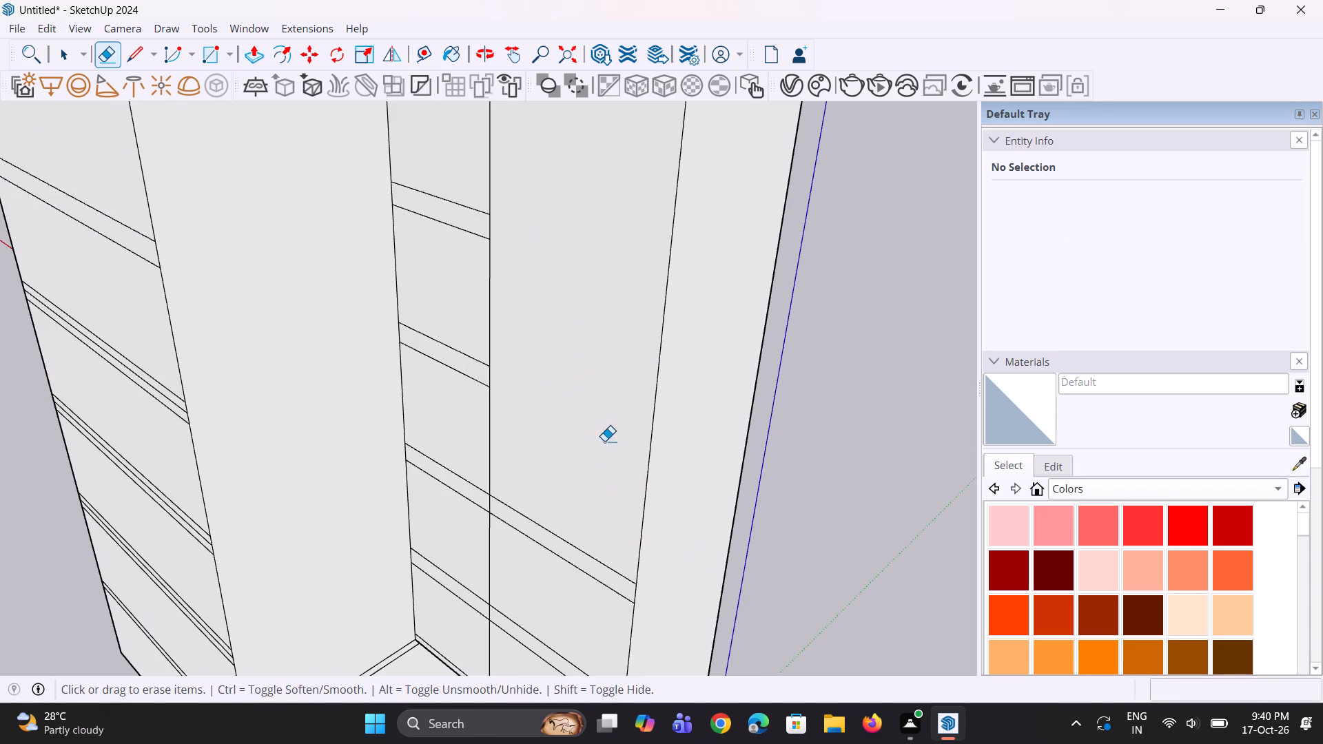
# Erase the base line and the remaining two pairs of slab lines on the rear face of the 18' outer section.
pyautogui.scroll(-9, 570, 335)
pyautogui.scroll(12, 584, 605)
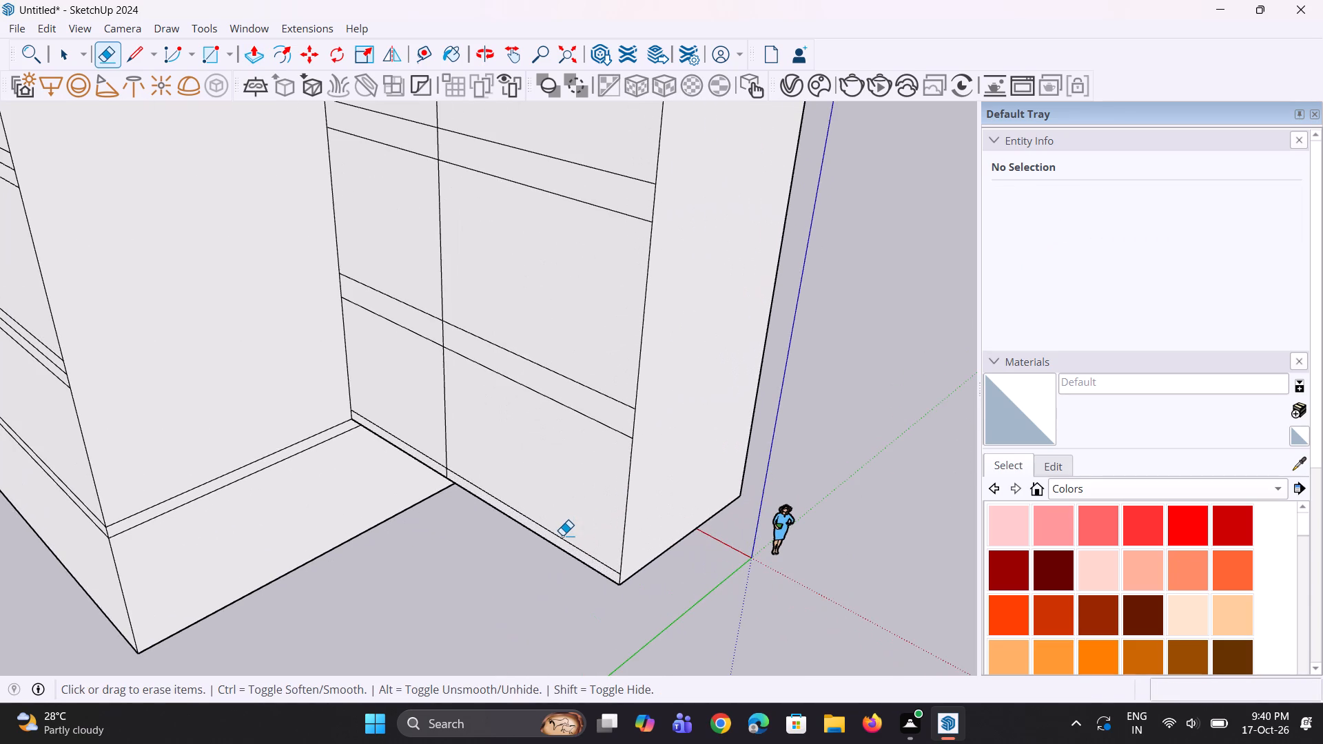
pyautogui.click(563, 539)
pyautogui.click(599, 424)
pyautogui.click(608, 398)
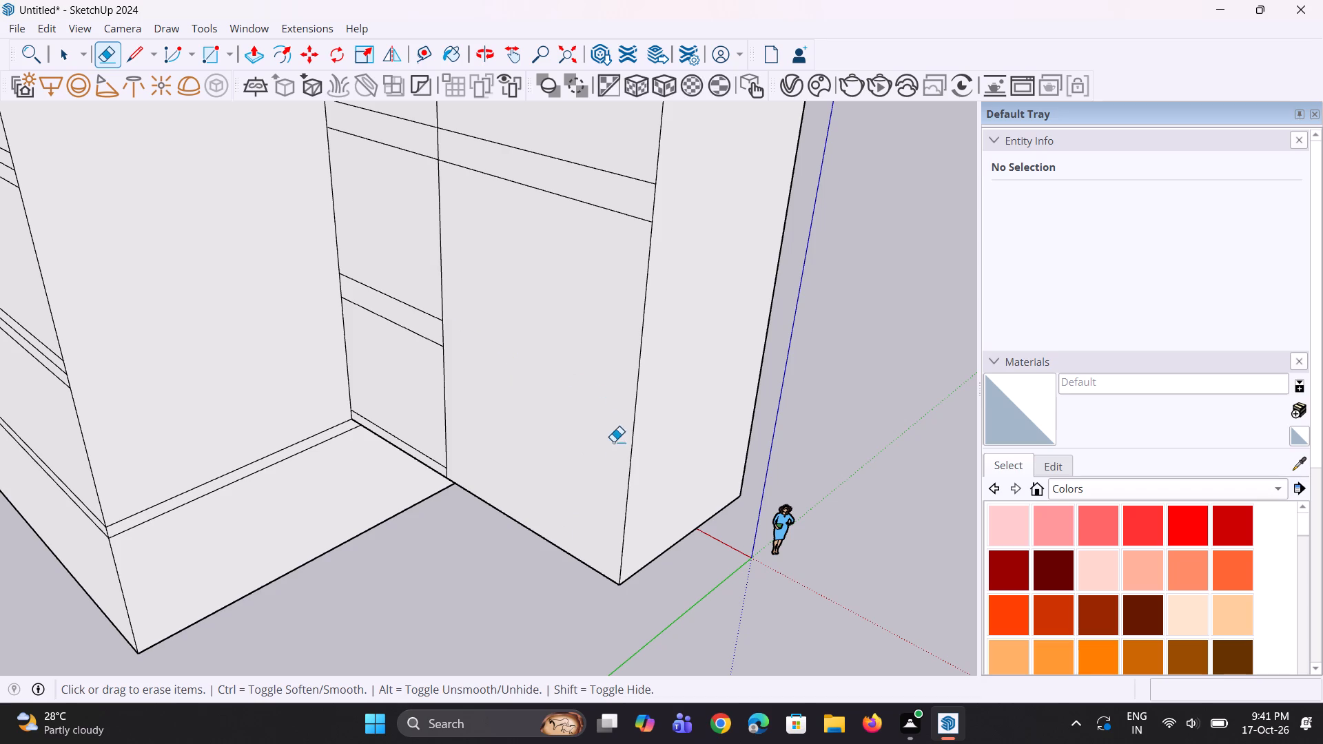
pyautogui.scroll(-5, 608, 457)
pyautogui.scroll(2, 595, 340)
pyautogui.click(618, 309)
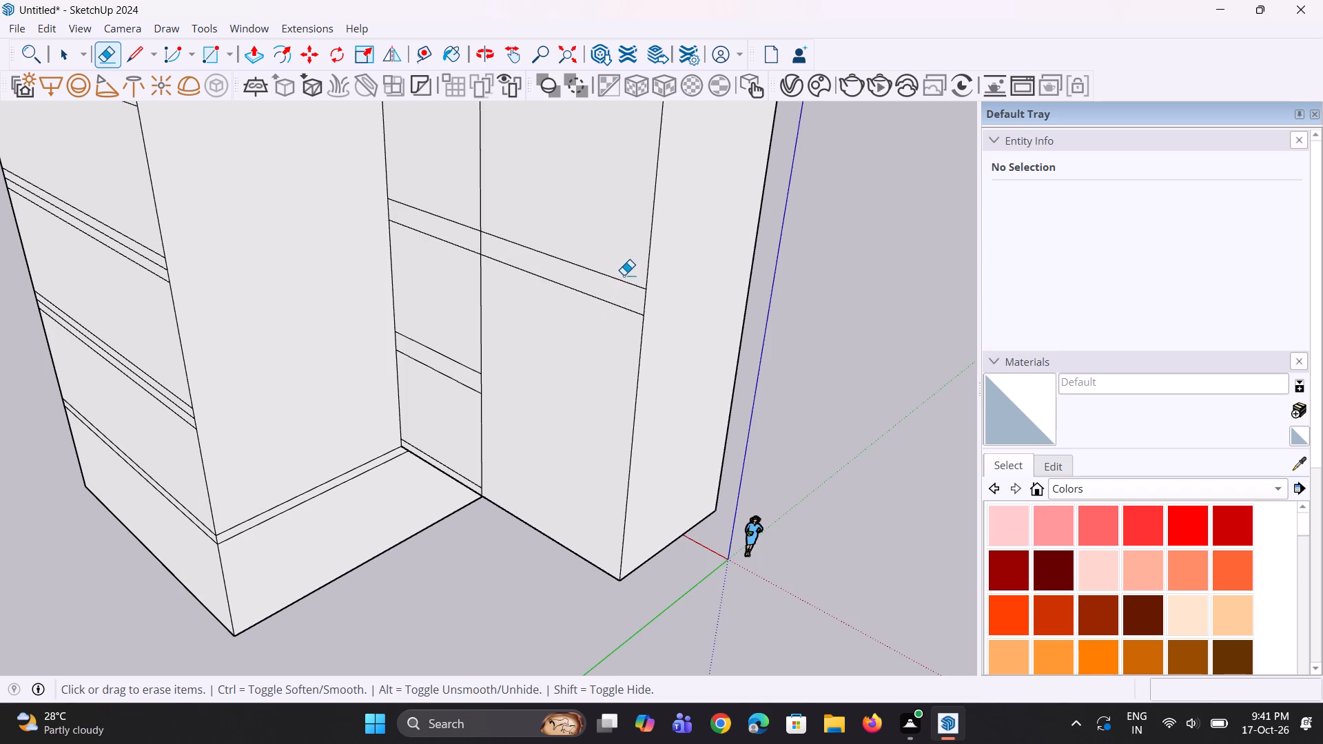
pyautogui.click(635, 288)
pyautogui.click(633, 310)
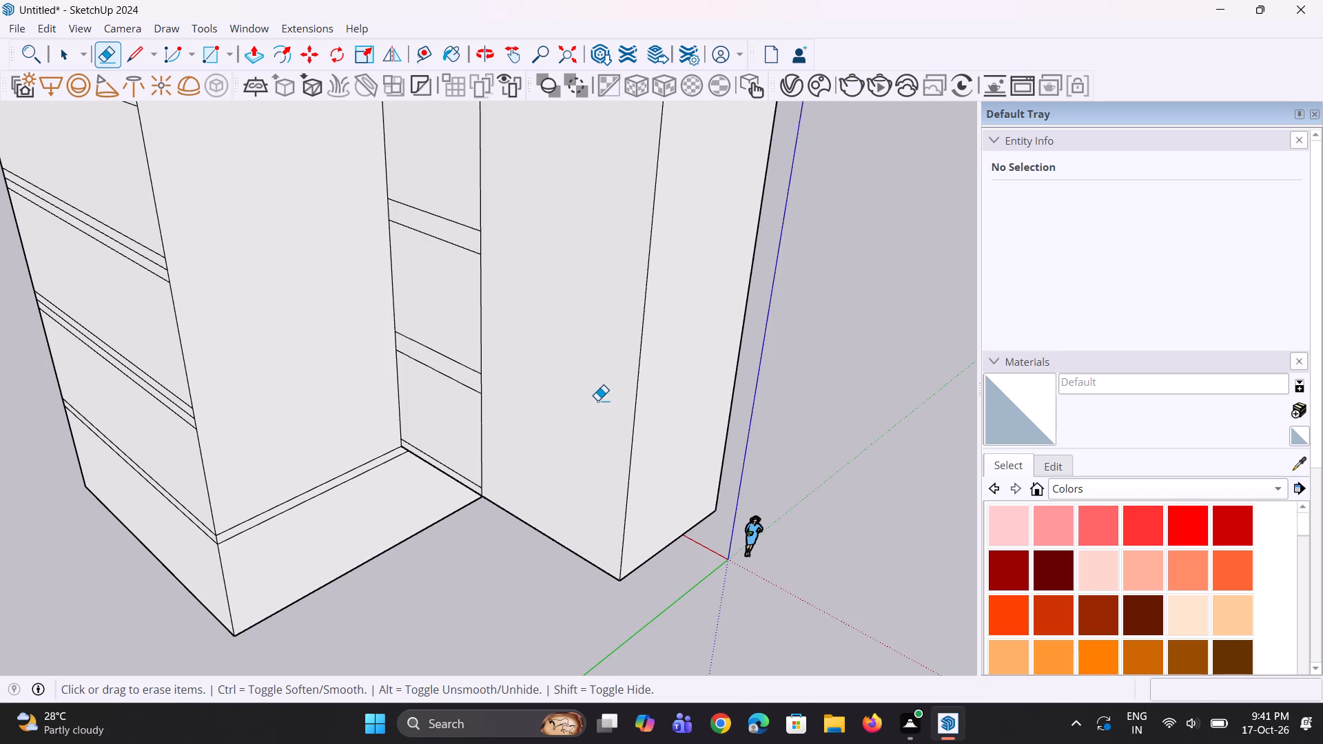
pyautogui.scroll(-5, 597, 400)
pyautogui.scroll(5, 524, 468)
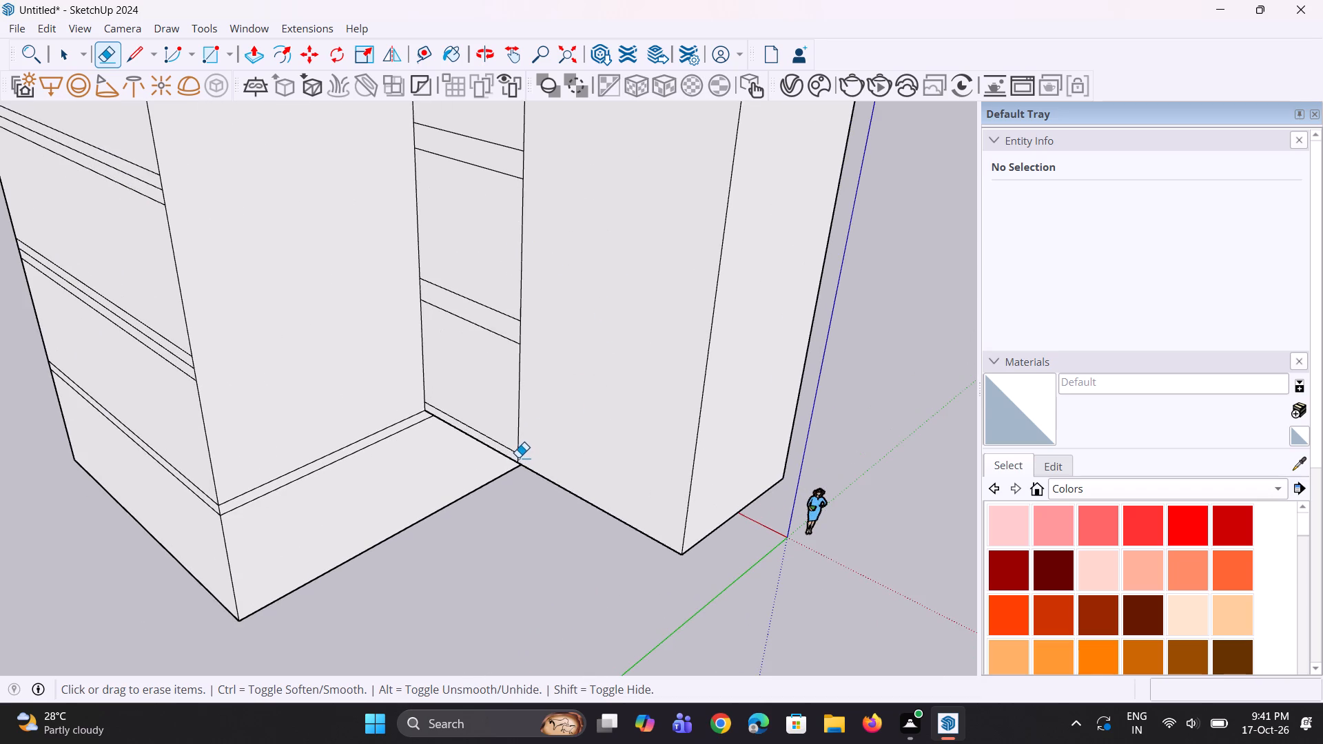
# Erase the lower slab lines on the 13' section's rear face and the dividing edge beside them, working up from the base.
pyautogui.click(520, 452)
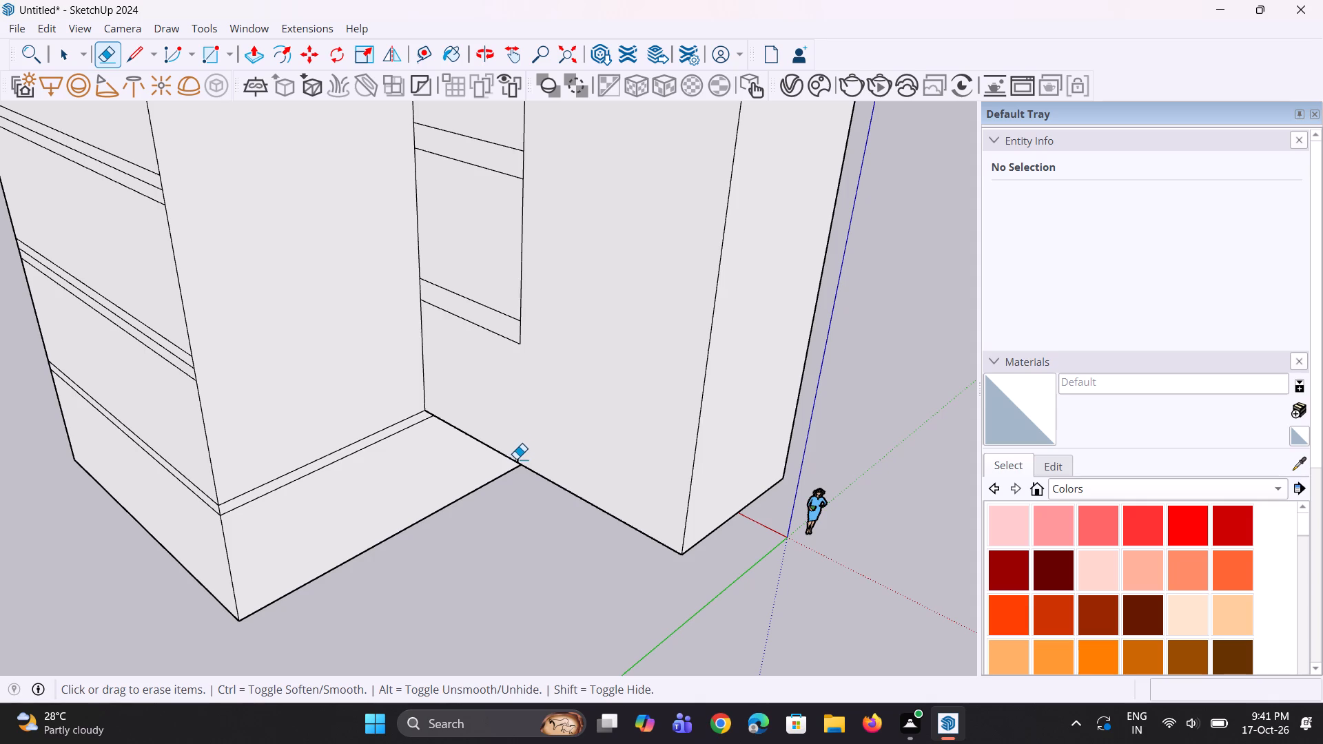
pyautogui.click(516, 459)
pyautogui.hotkey('ctrl', 'z')
pyautogui.keyDown('ctrl'); pyautogui.scroll(1, 522, 451); pyautogui.keyUp('ctrl')
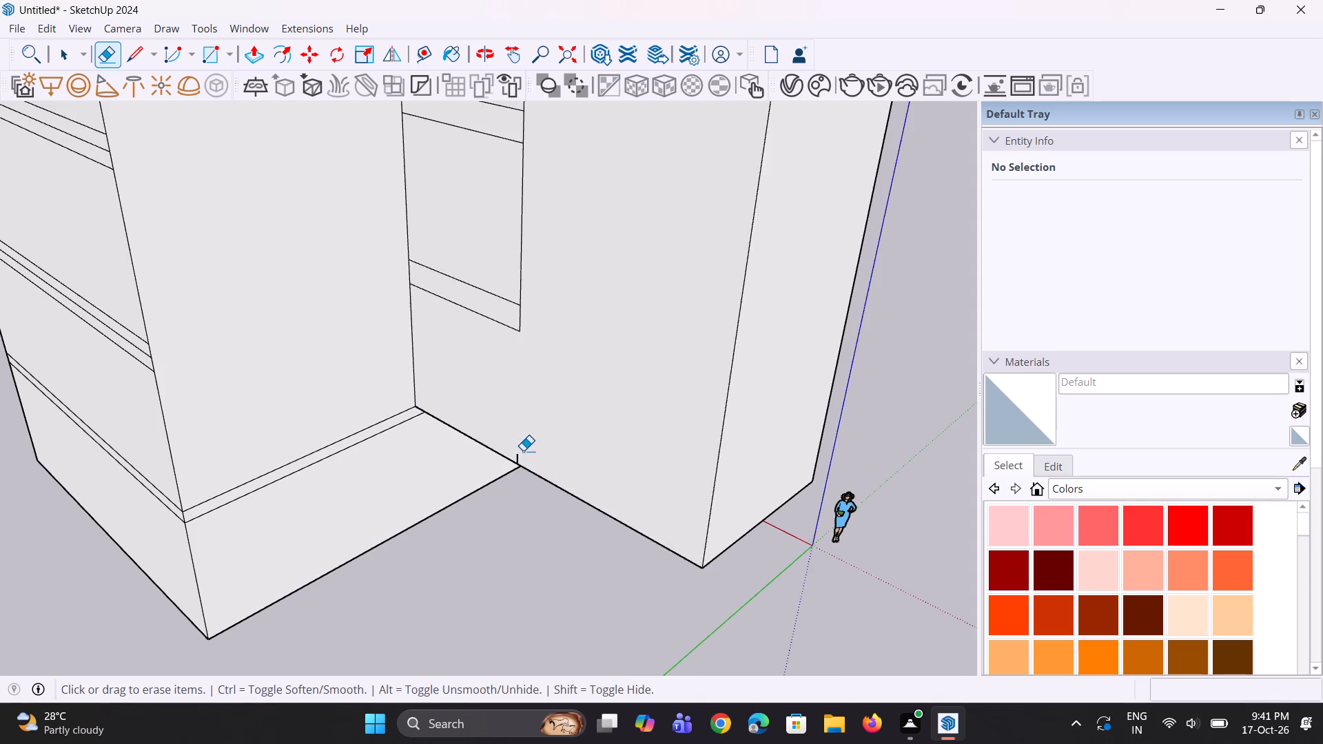
pyautogui.scroll(7, 523, 454)
pyautogui.click(515, 461)
pyautogui.scroll(-6, 544, 483)
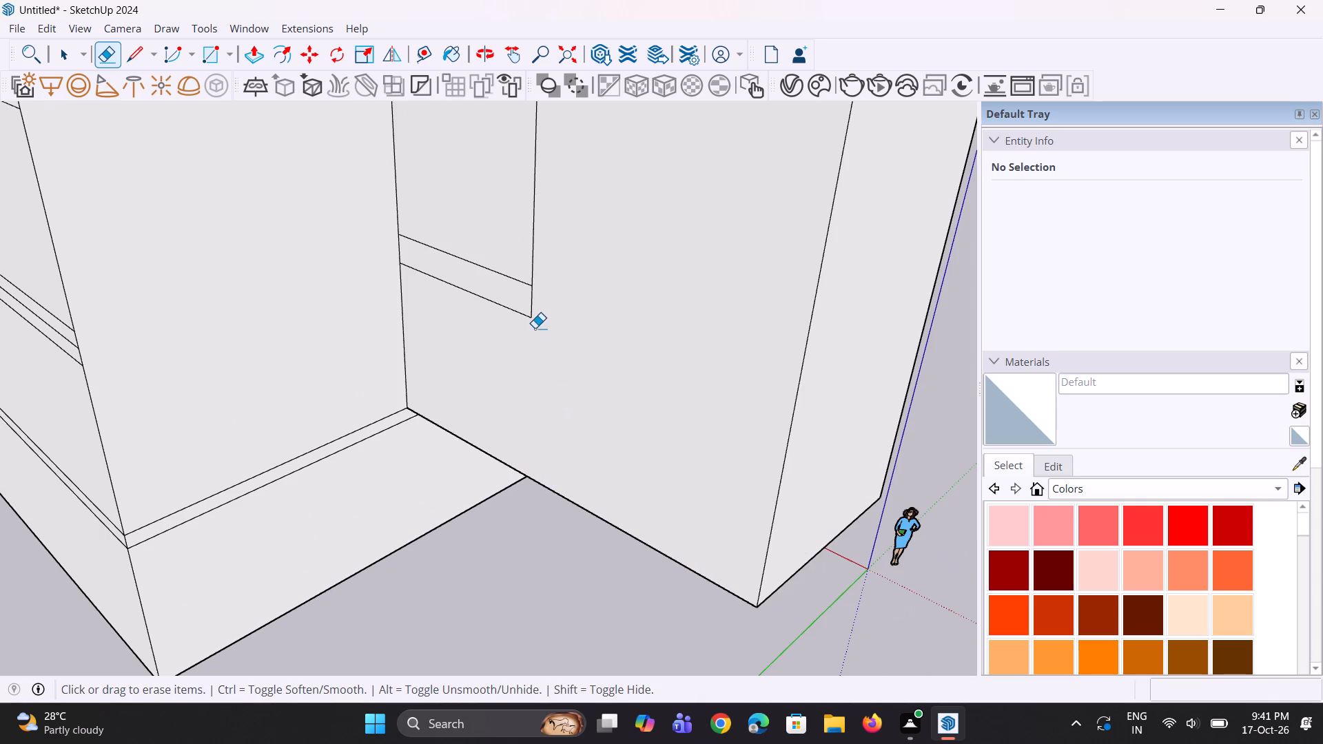
pyautogui.click(533, 318)
pyautogui.scroll(-5, 534, 422)
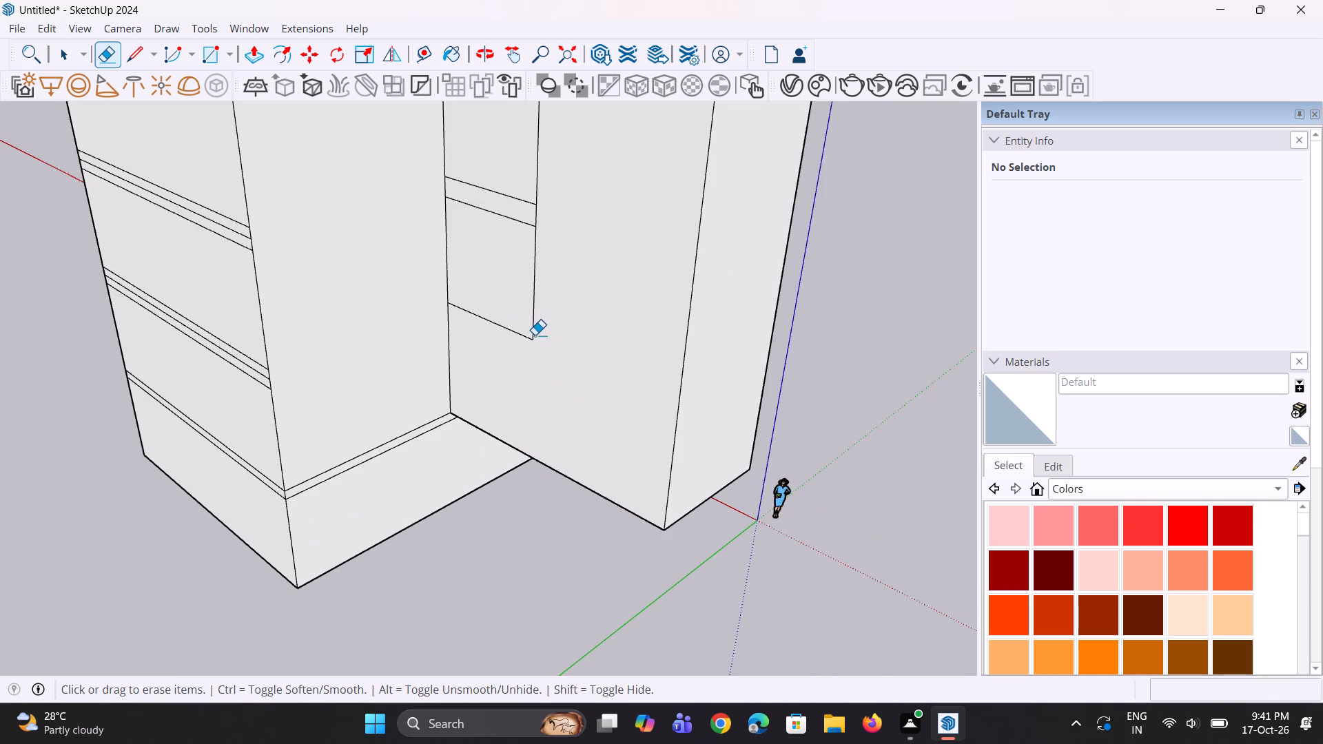
pyautogui.click(531, 342)
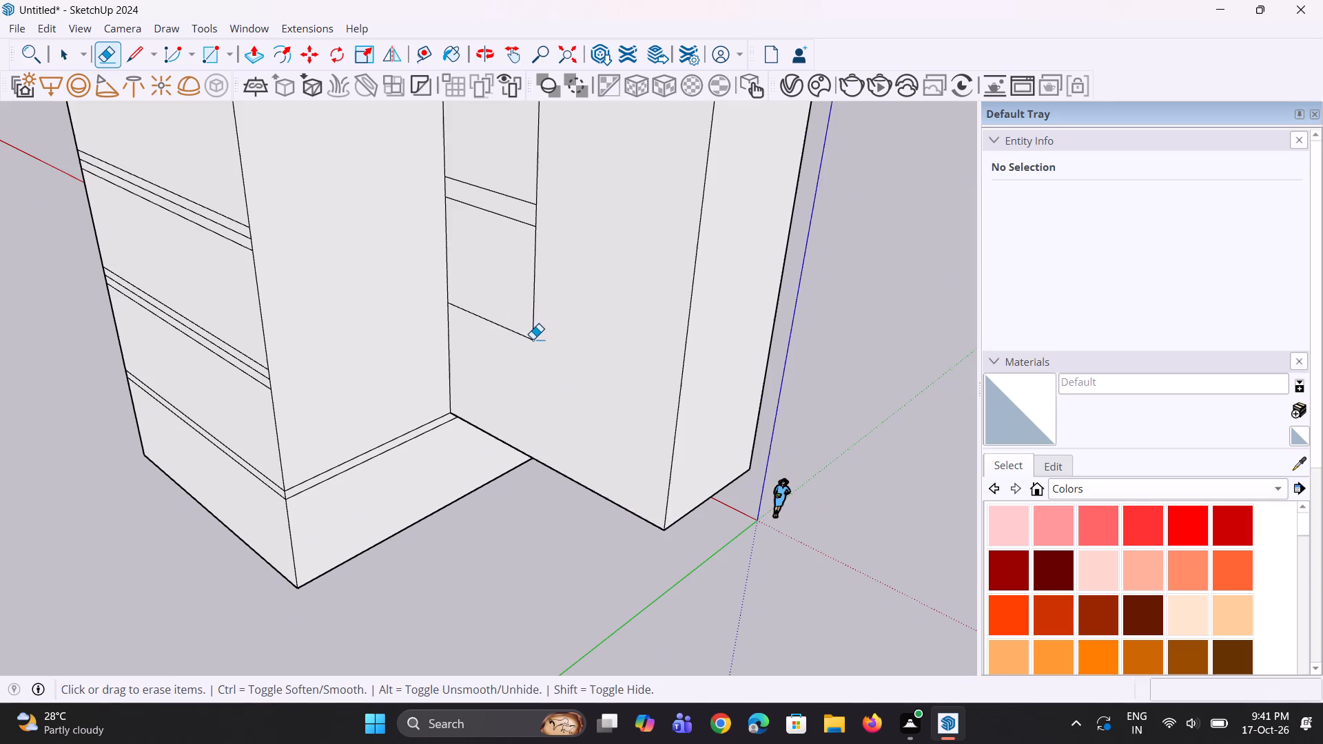
pyautogui.click(533, 339)
pyautogui.scroll(-5, 538, 371)
pyautogui.scroll(9, 528, 265)
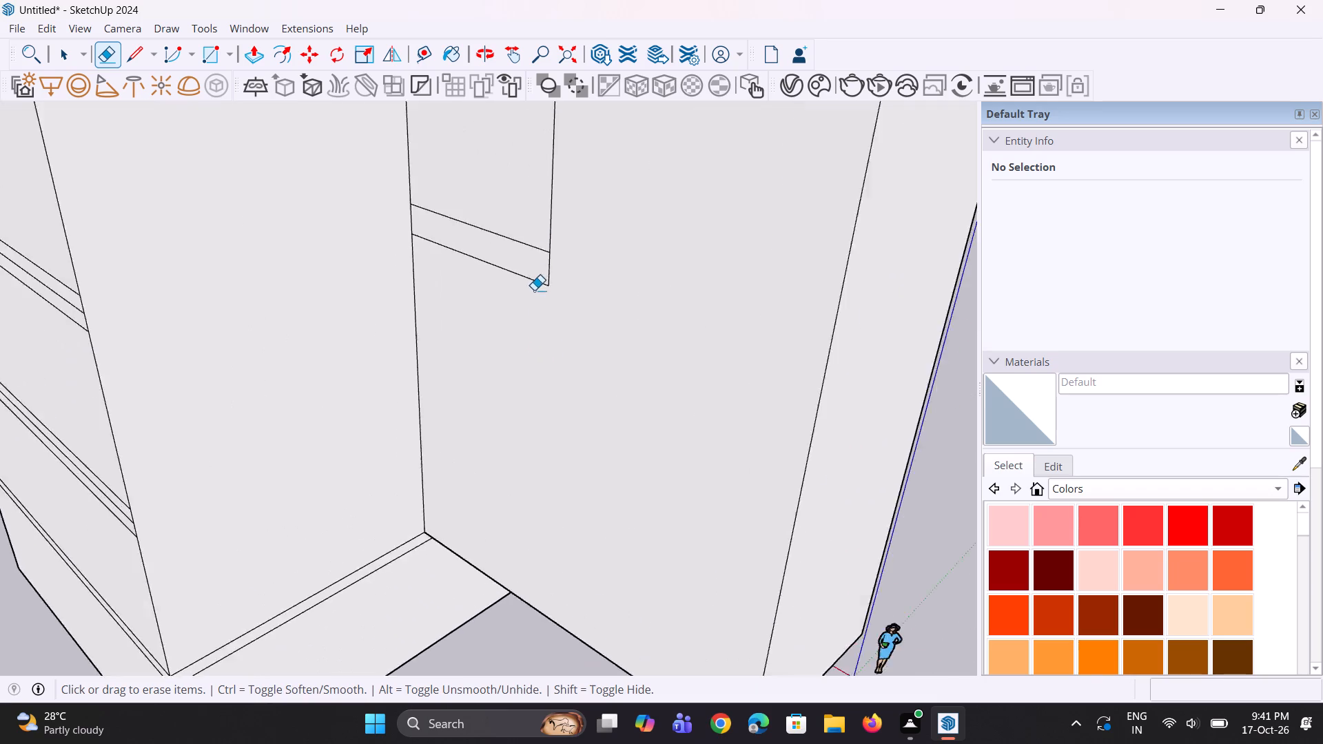
pyautogui.scroll(5, 534, 290)
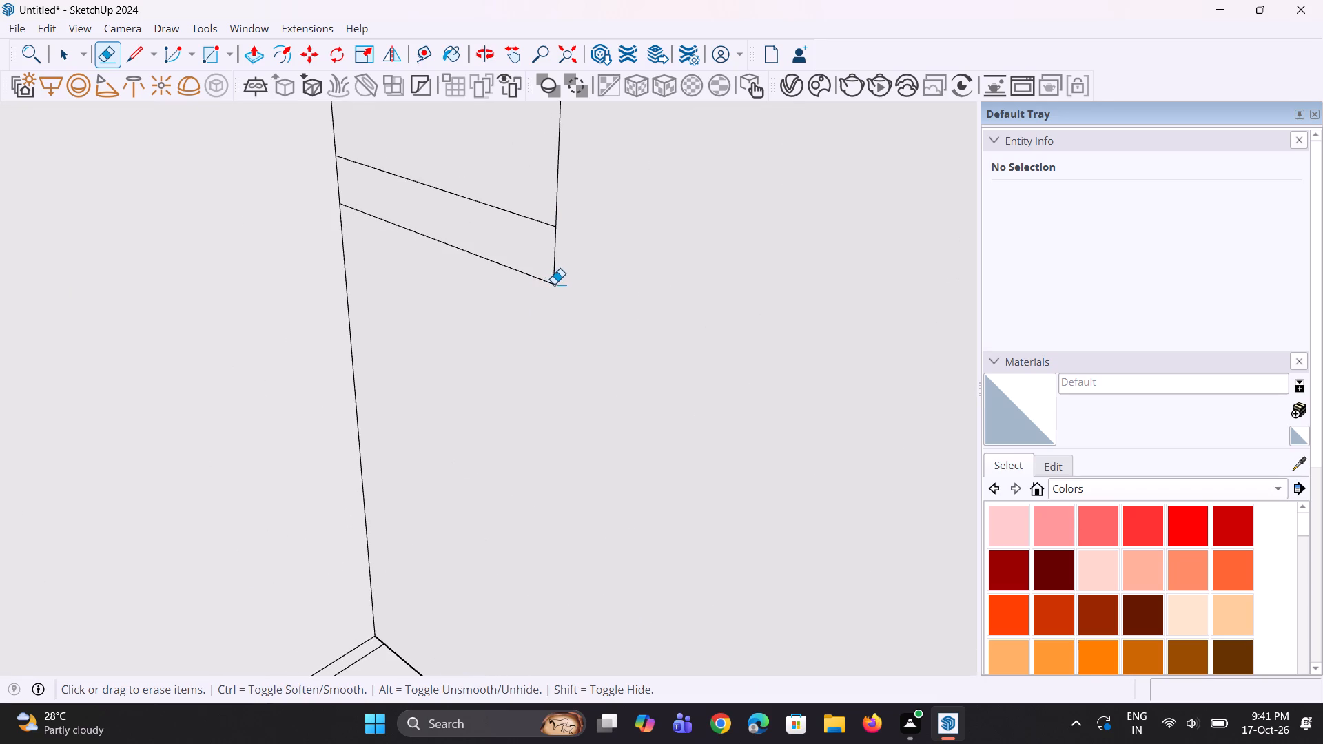
pyautogui.click(554, 284)
pyautogui.click(557, 228)
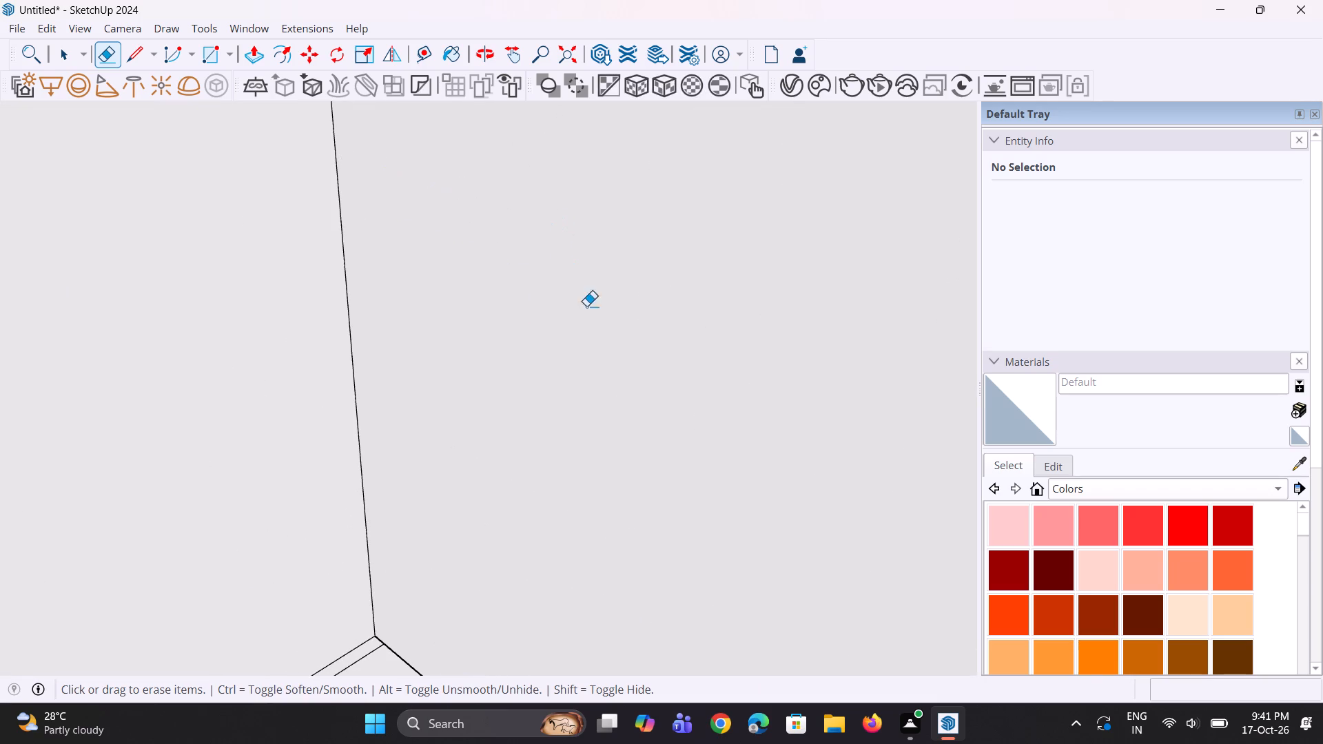
# Erase the remaining upper slab lines and dividing edge segments between the 13' and 18' sections on the rear face.
pyautogui.scroll(-20, 617, 412)
pyautogui.scroll(-3, 617, 412)
pyautogui.scroll(6, 610, 335)
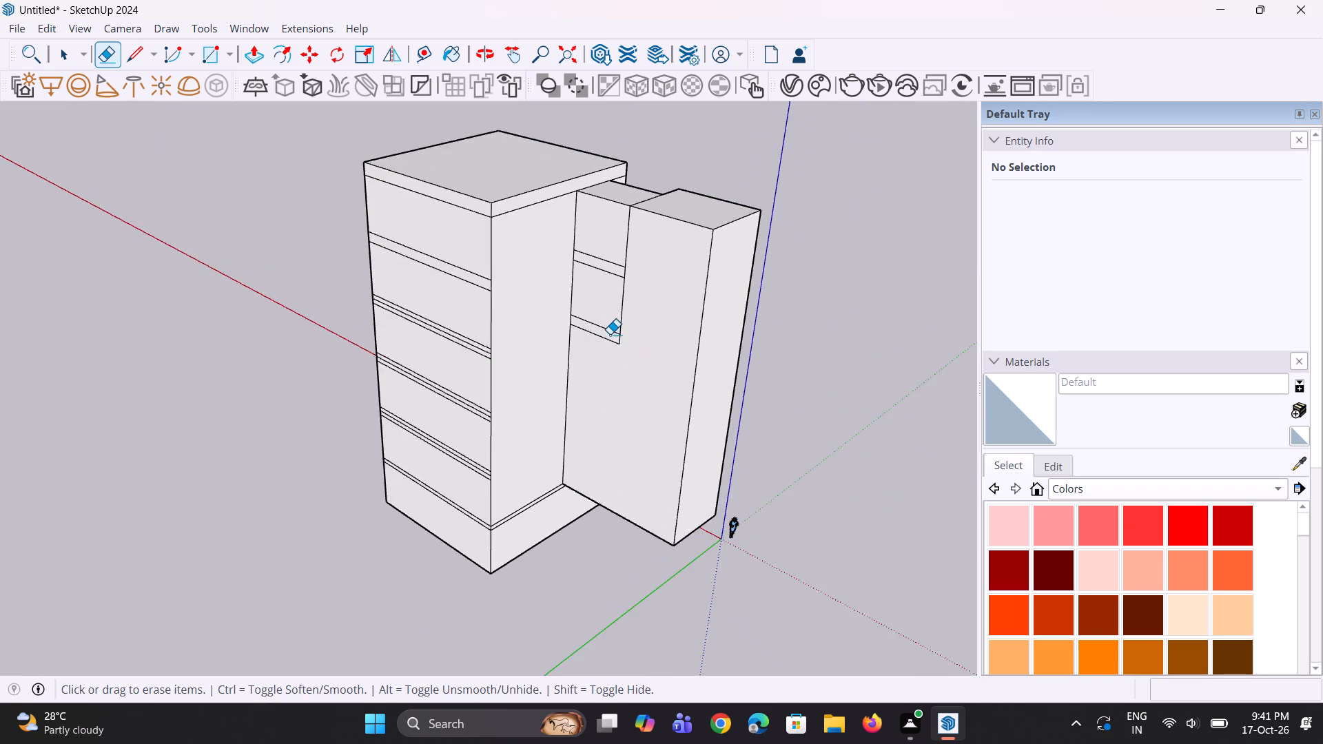
pyautogui.scroll(12, 610, 334)
pyautogui.click(635, 351)
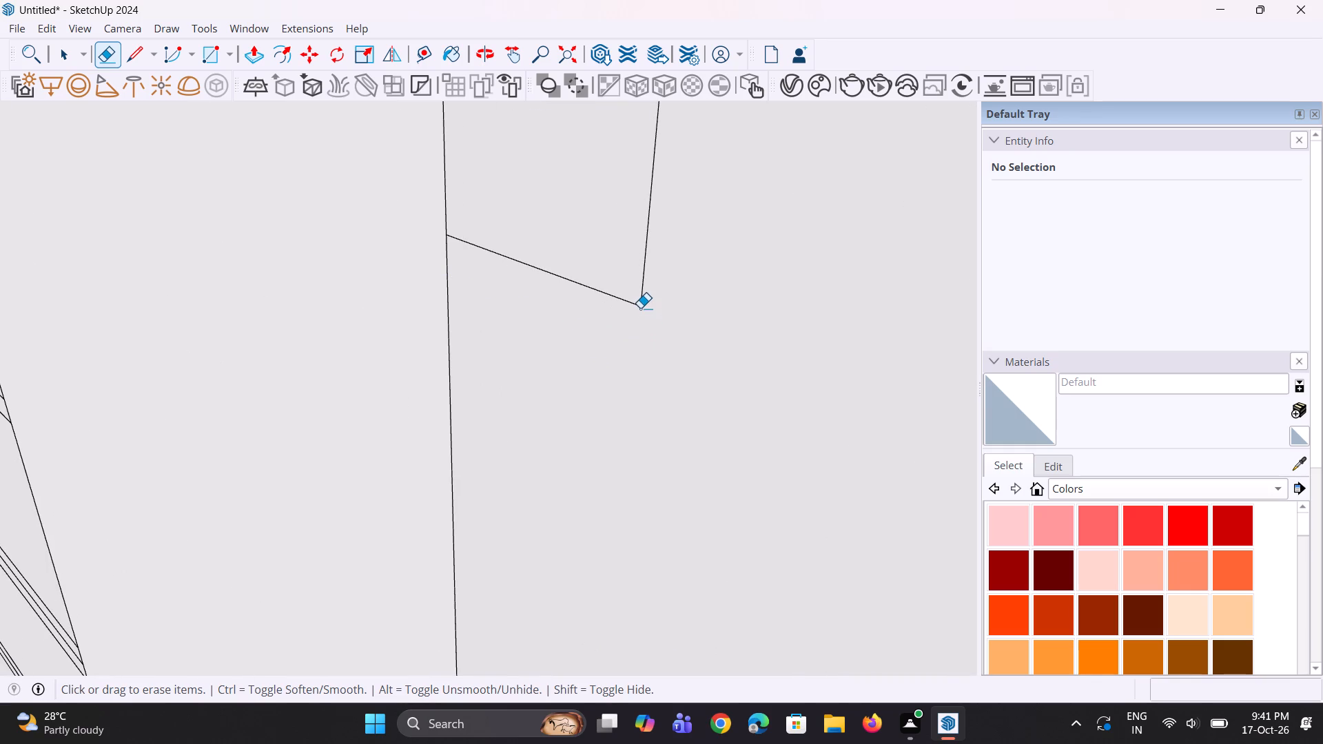
pyautogui.click(640, 307)
pyautogui.scroll(-11, 653, 457)
pyautogui.scroll(6, 664, 345)
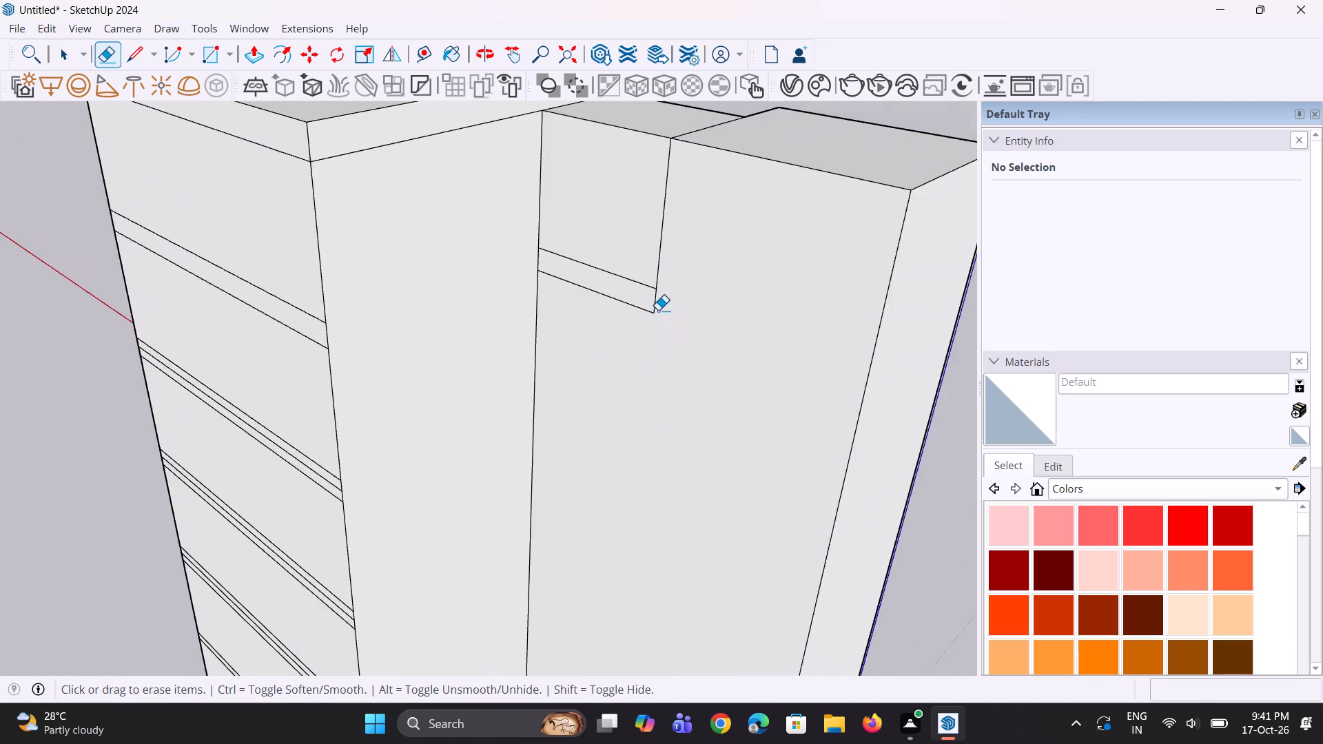
pyautogui.scroll(2, 658, 310)
pyautogui.click(650, 315)
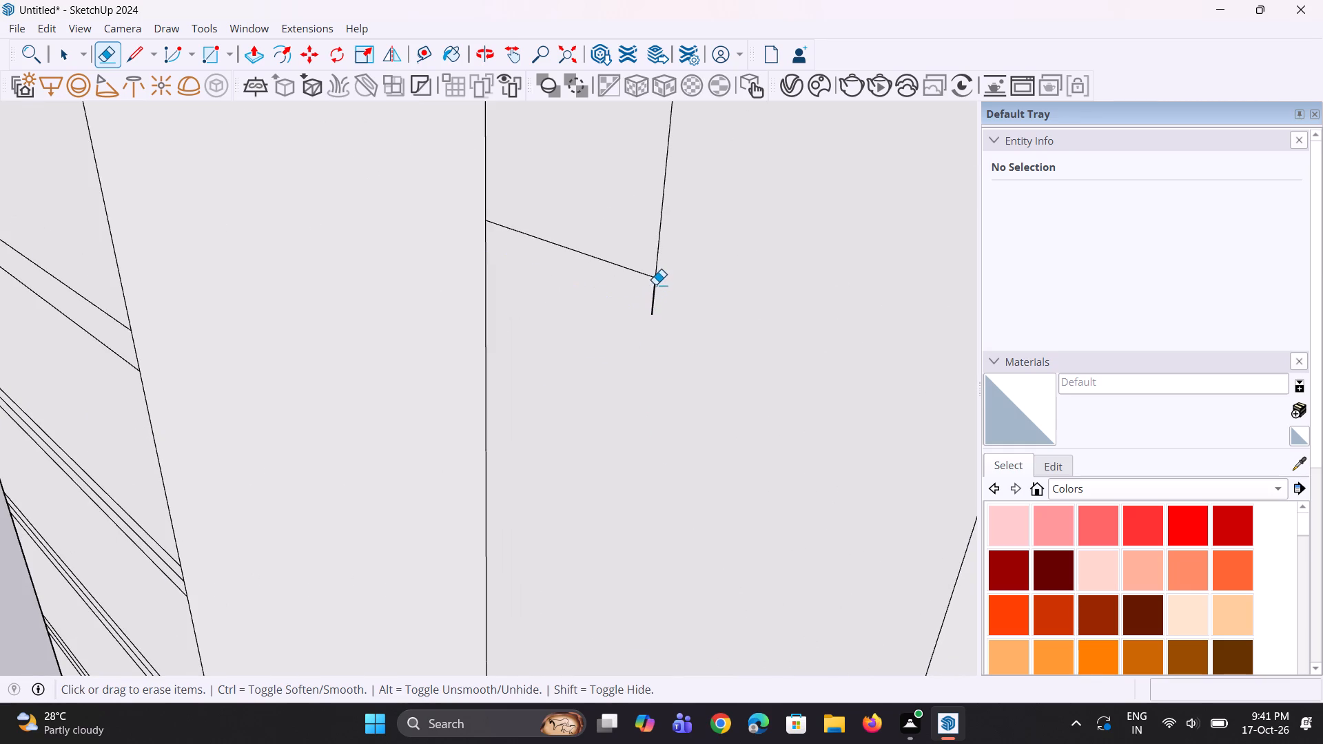
pyautogui.click(653, 279)
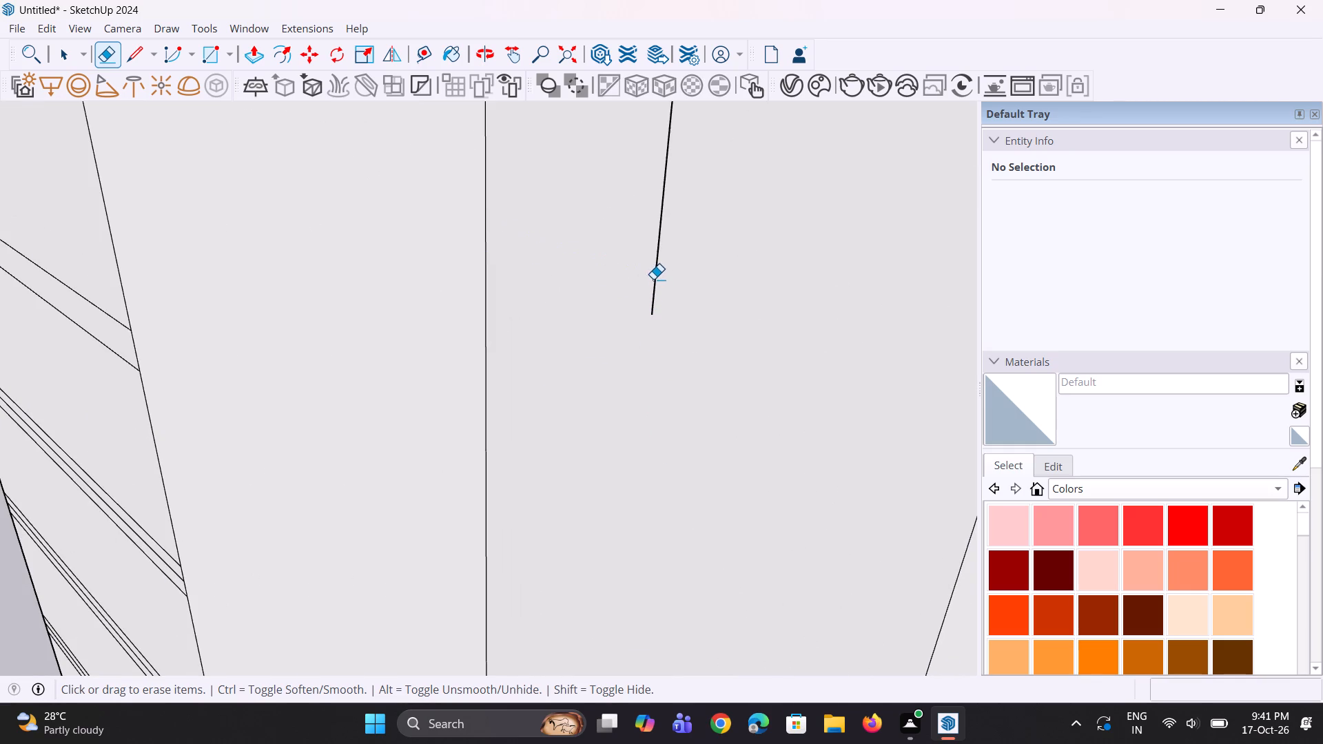
pyautogui.click(655, 306)
pyautogui.scroll(-6, 670, 420)
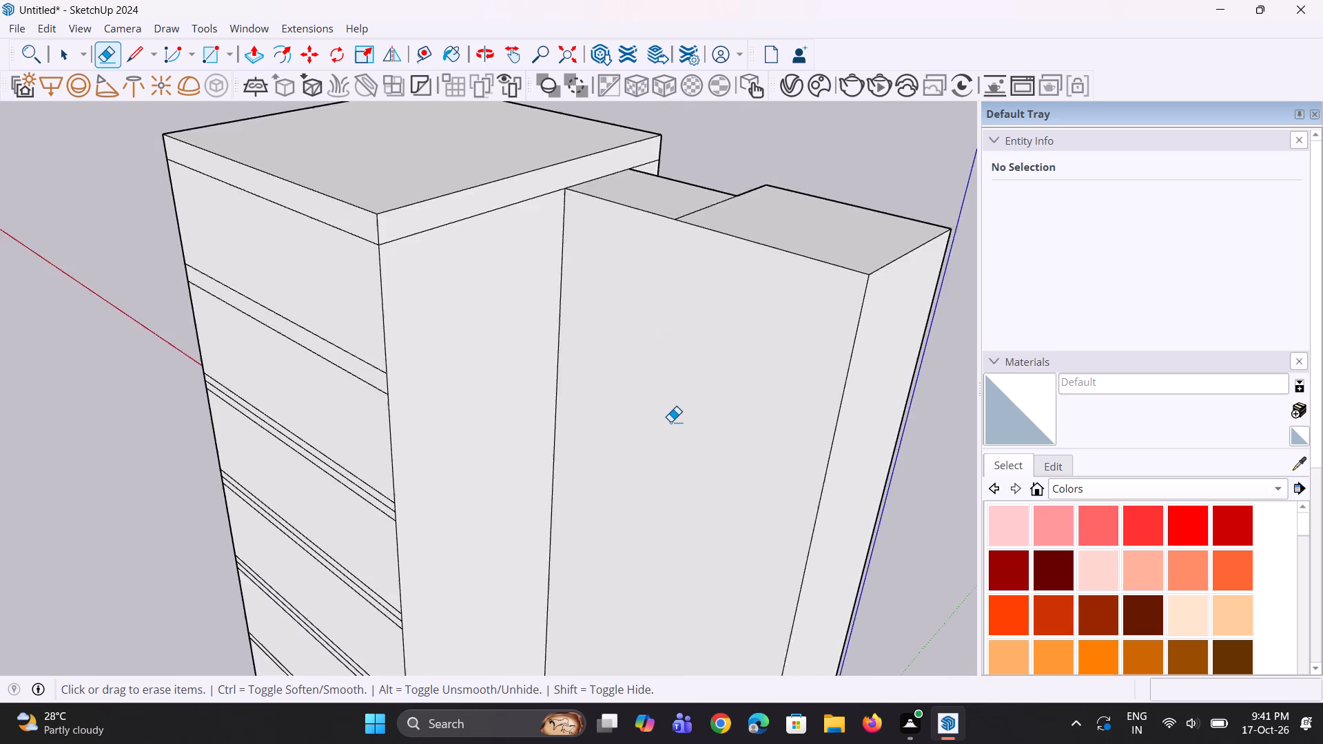
pyautogui.scroll(-5, 670, 422)
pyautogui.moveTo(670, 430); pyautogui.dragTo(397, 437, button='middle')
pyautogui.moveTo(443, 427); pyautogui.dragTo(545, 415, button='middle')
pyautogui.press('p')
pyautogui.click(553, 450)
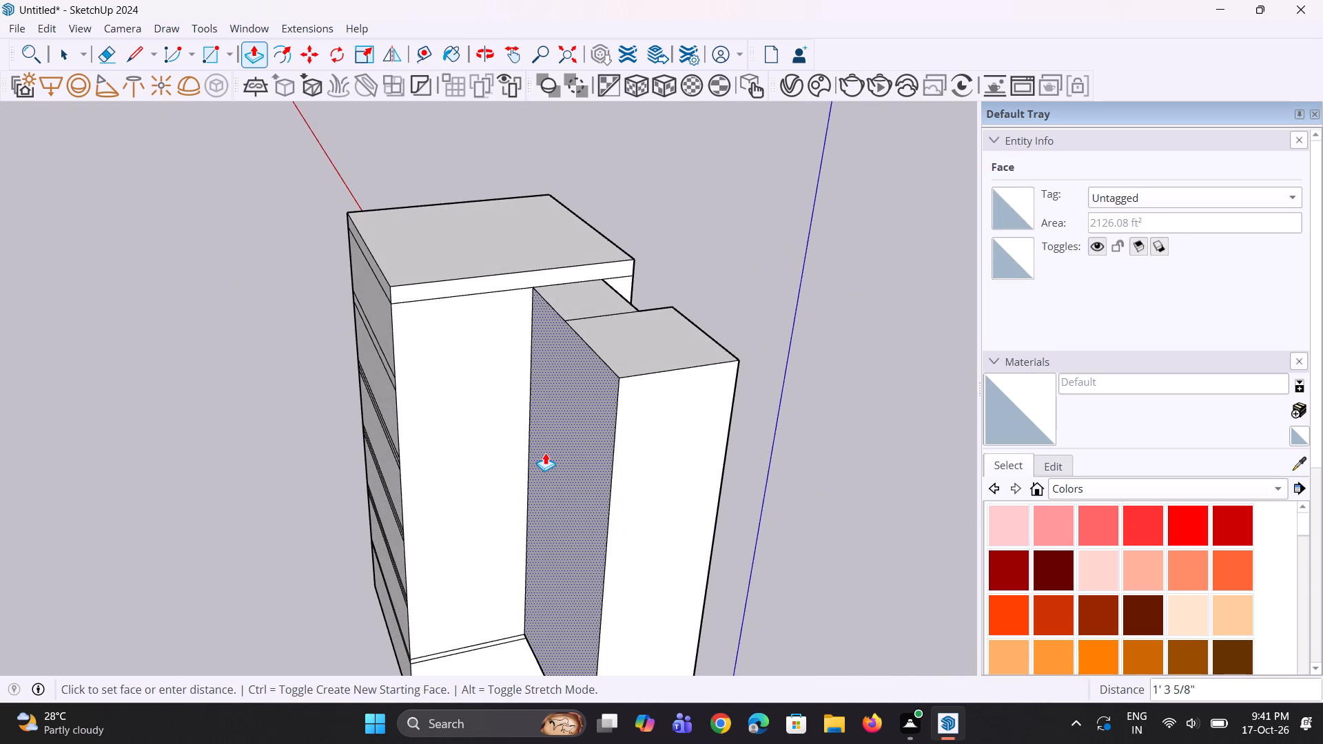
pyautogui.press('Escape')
# Draw a vertical line about 68' 7" long down the merged rear face, from the roof junction of the two wing sections to the base.
pyautogui.moveTo(542, 464); pyautogui.dragTo(620, 455, button='middle')
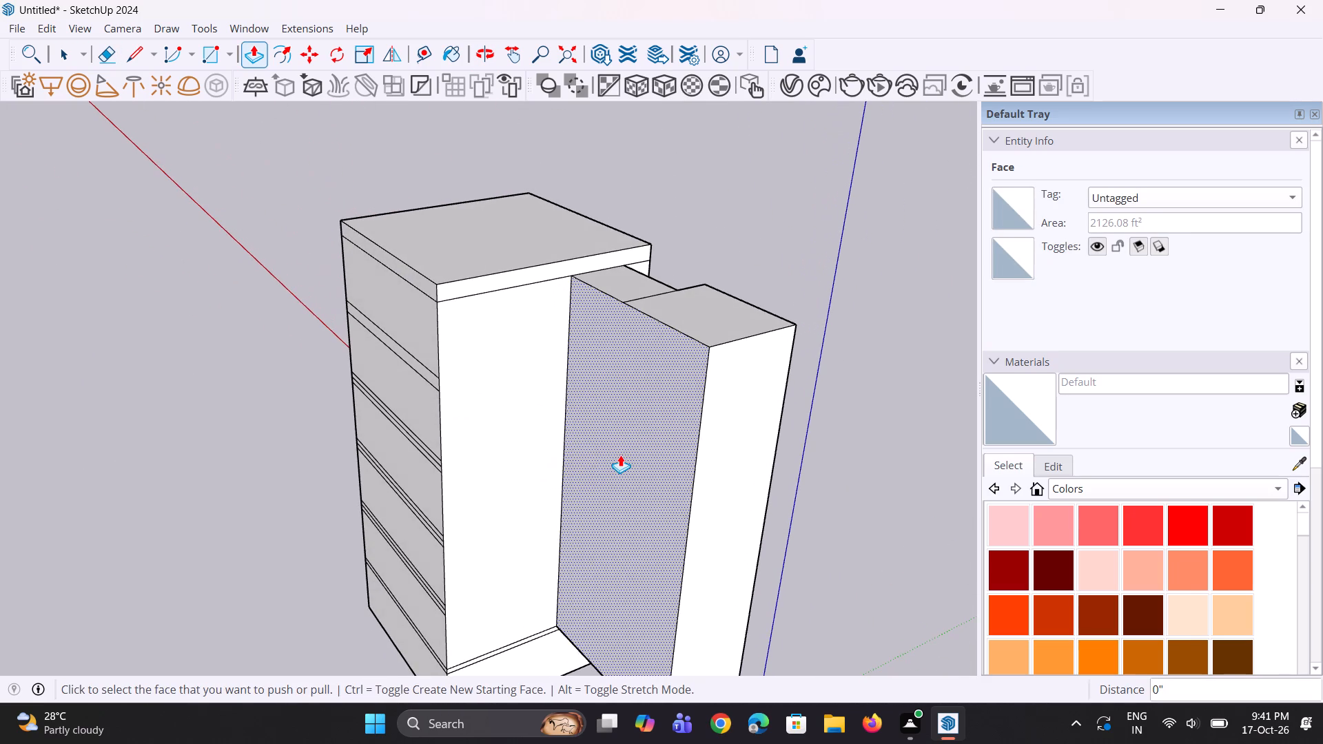
pyautogui.moveTo(622, 454); pyautogui.dragTo(731, 434, button='middle')
pyautogui.press('l')
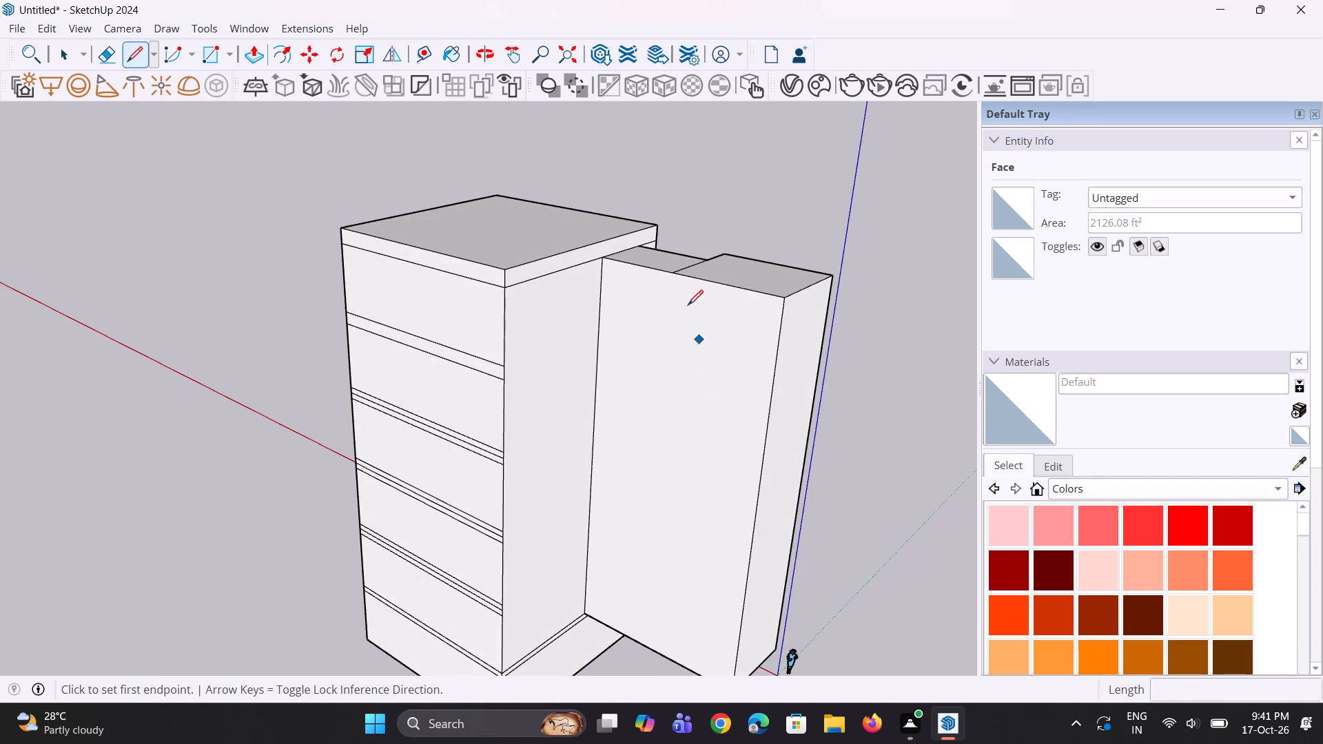
pyautogui.click(676, 276)
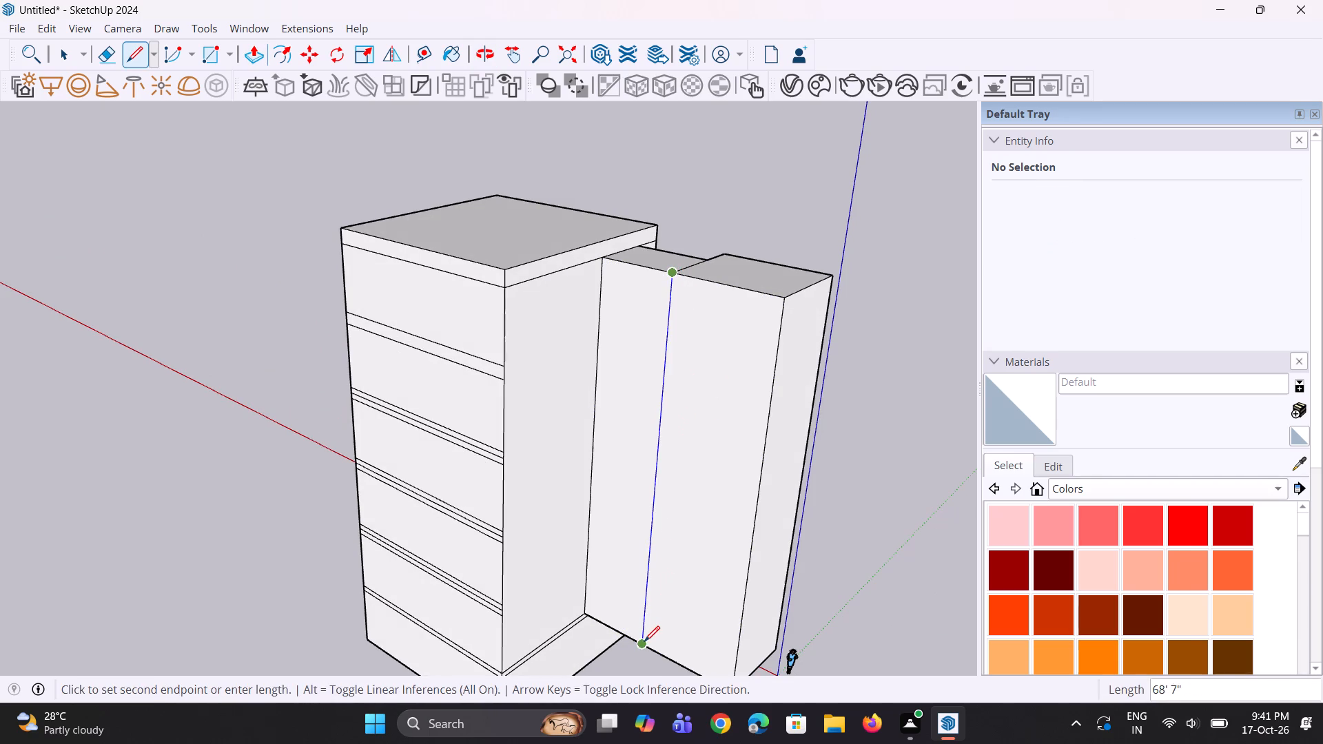
pyautogui.click(644, 641)
# Pull the rear face of the 18' outer section outward about 4' 7".
pyautogui.press('p')
pyautogui.click(682, 599)
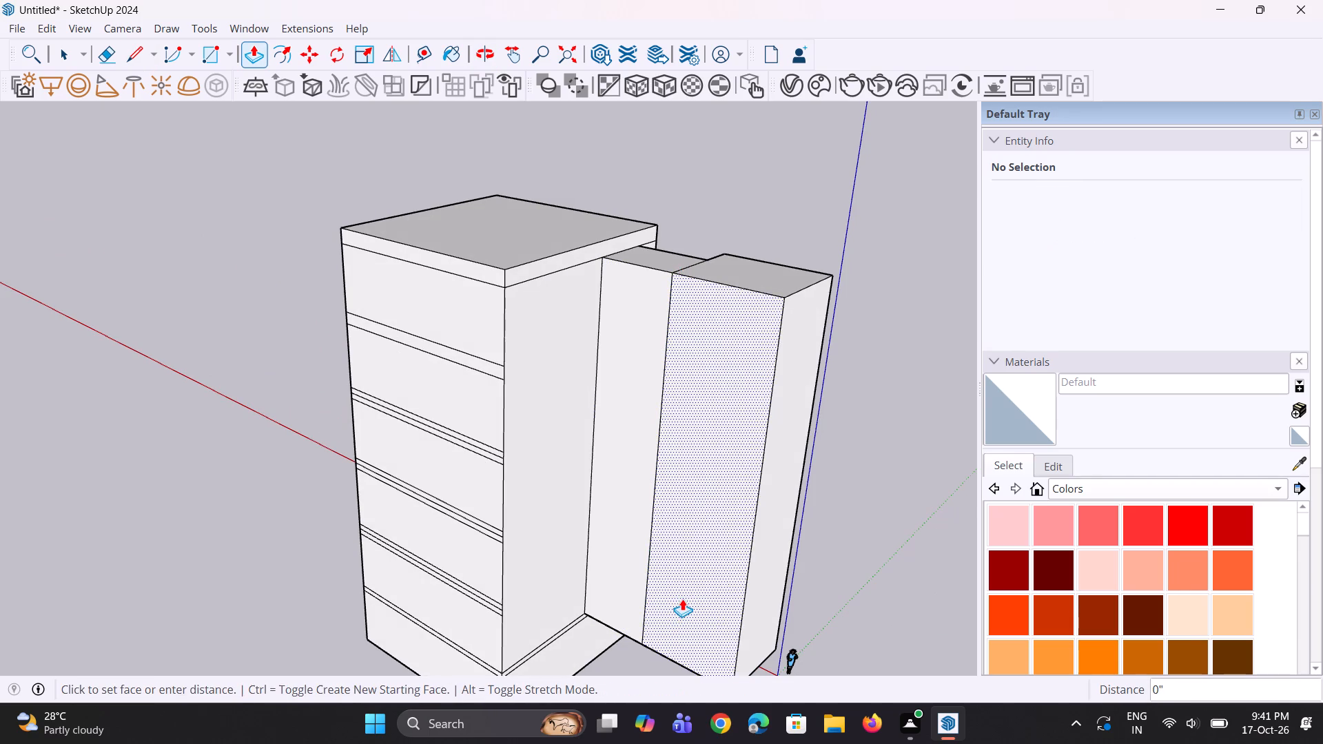
pyautogui.click(668, 613)
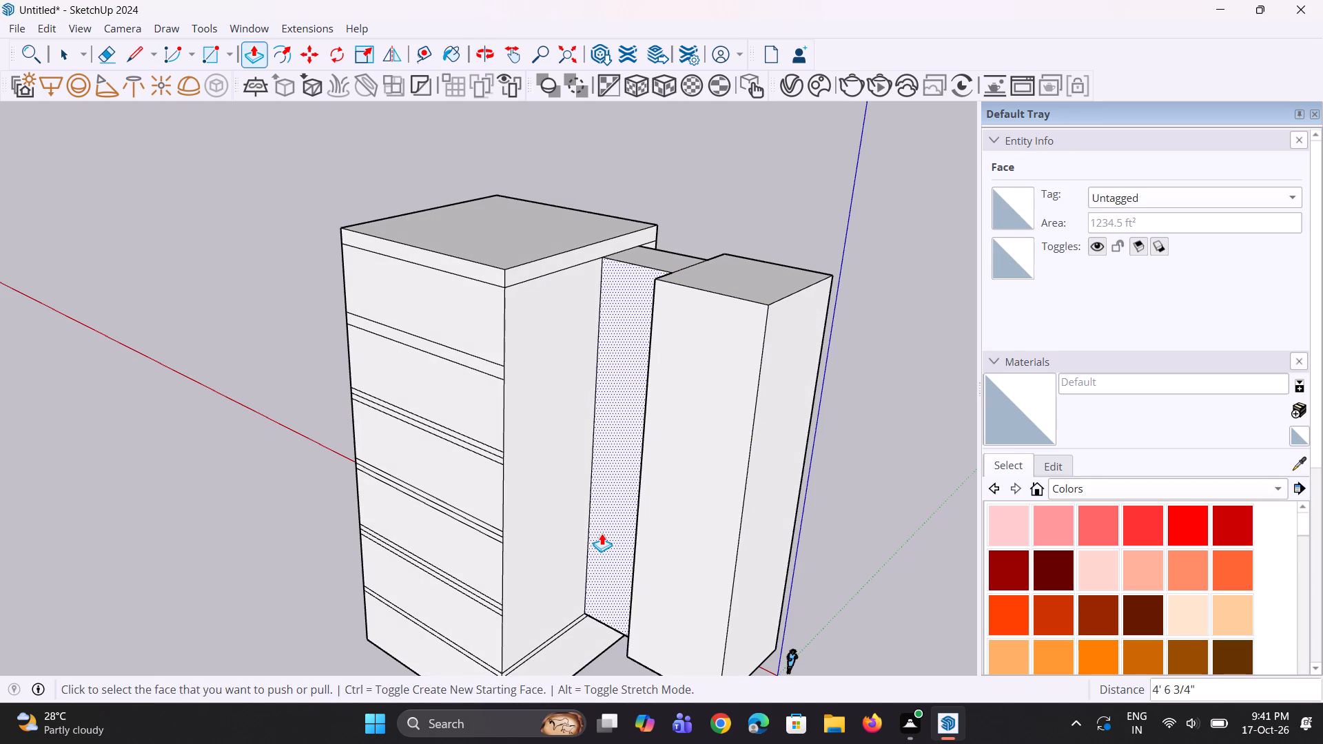
# Pull the rear face of the 13' section outward about 3' 7".
pyautogui.click(602, 533)
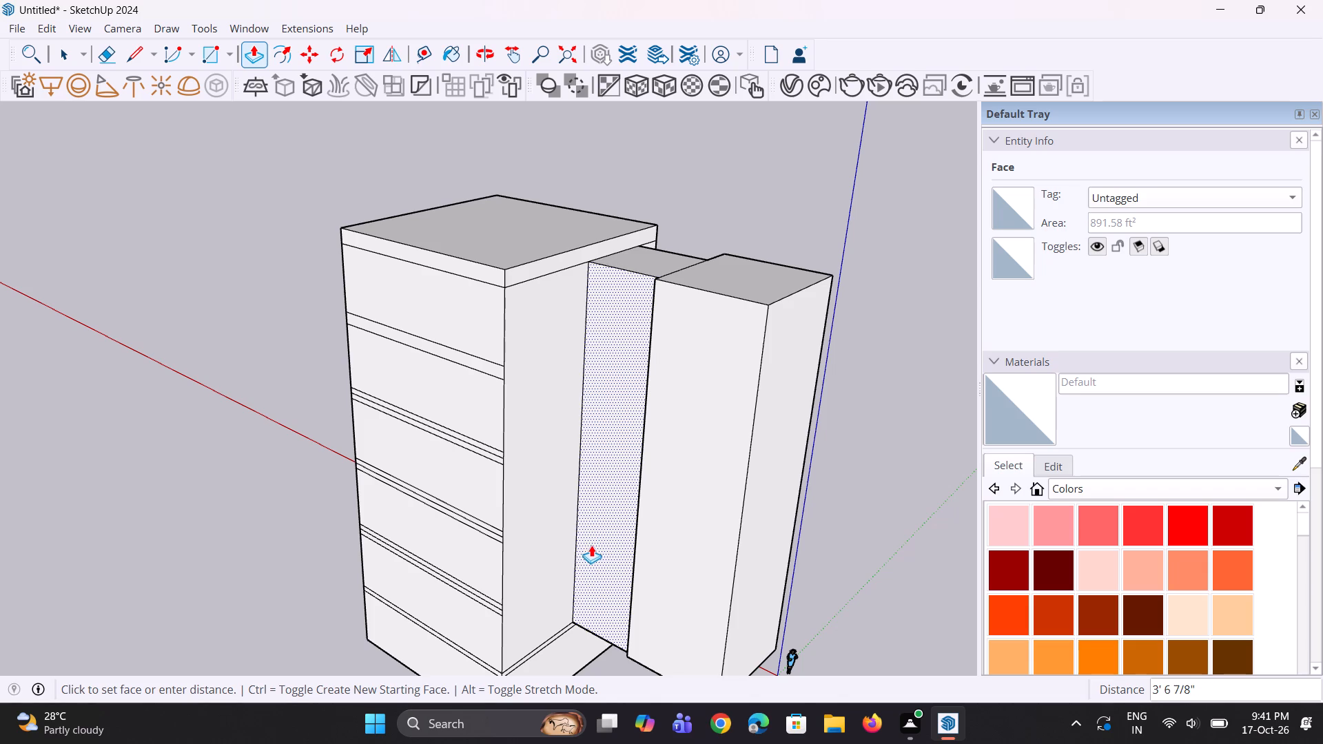
pyautogui.click(591, 546)
# Pull the rear face of the 18' outer section outward a further 6' 5" or so.
pyautogui.click(651, 603)
pyautogui.click(628, 619)
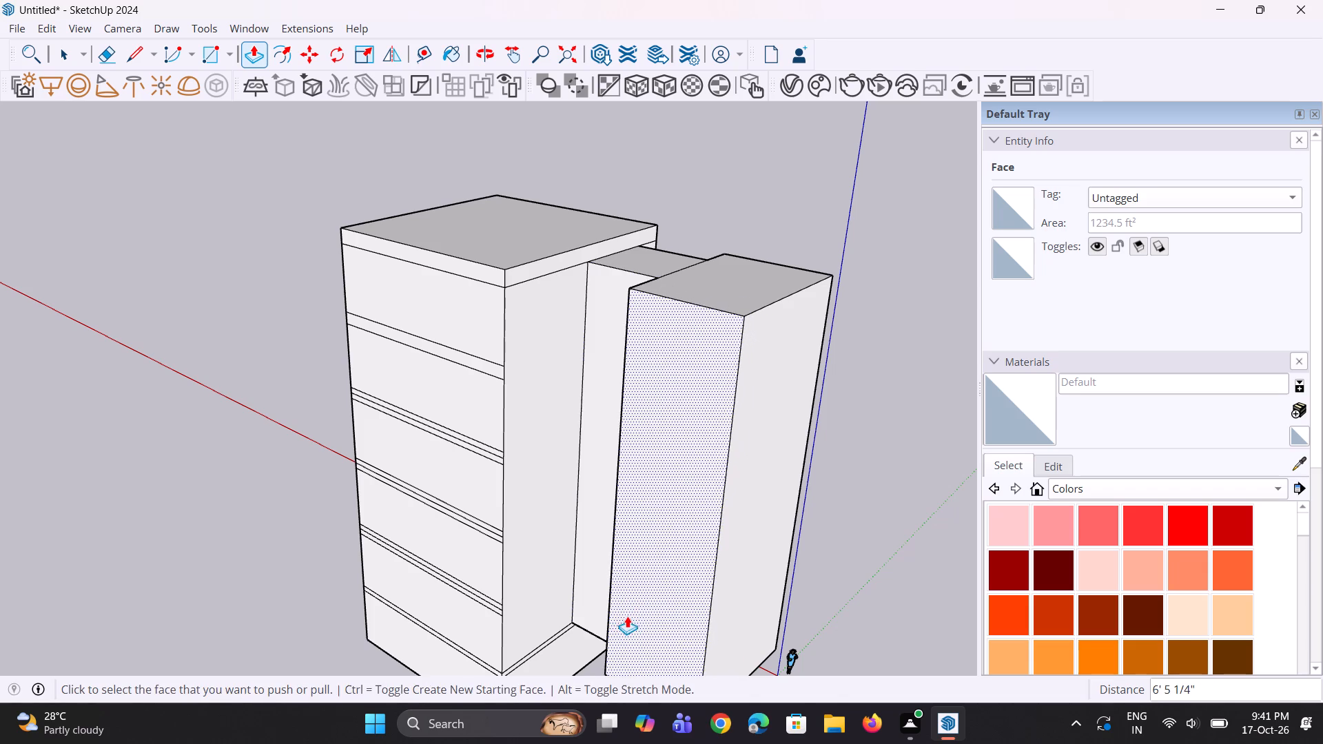
# Examine the side wing sections and the main facade from the front of the building.
pyautogui.scroll(-4, 614, 566)
pyautogui.moveTo(719, 575); pyautogui.dragTo(103, 539, button='middle')
pyautogui.scroll(-6, 142, 484)
pyautogui.moveTo(236, 519); pyautogui.dragTo(101, 545, button='middle')
pyautogui.scroll(7, 226, 421)
pyautogui.moveTo(238, 448); pyautogui.dragTo(202, 450, button='middle')
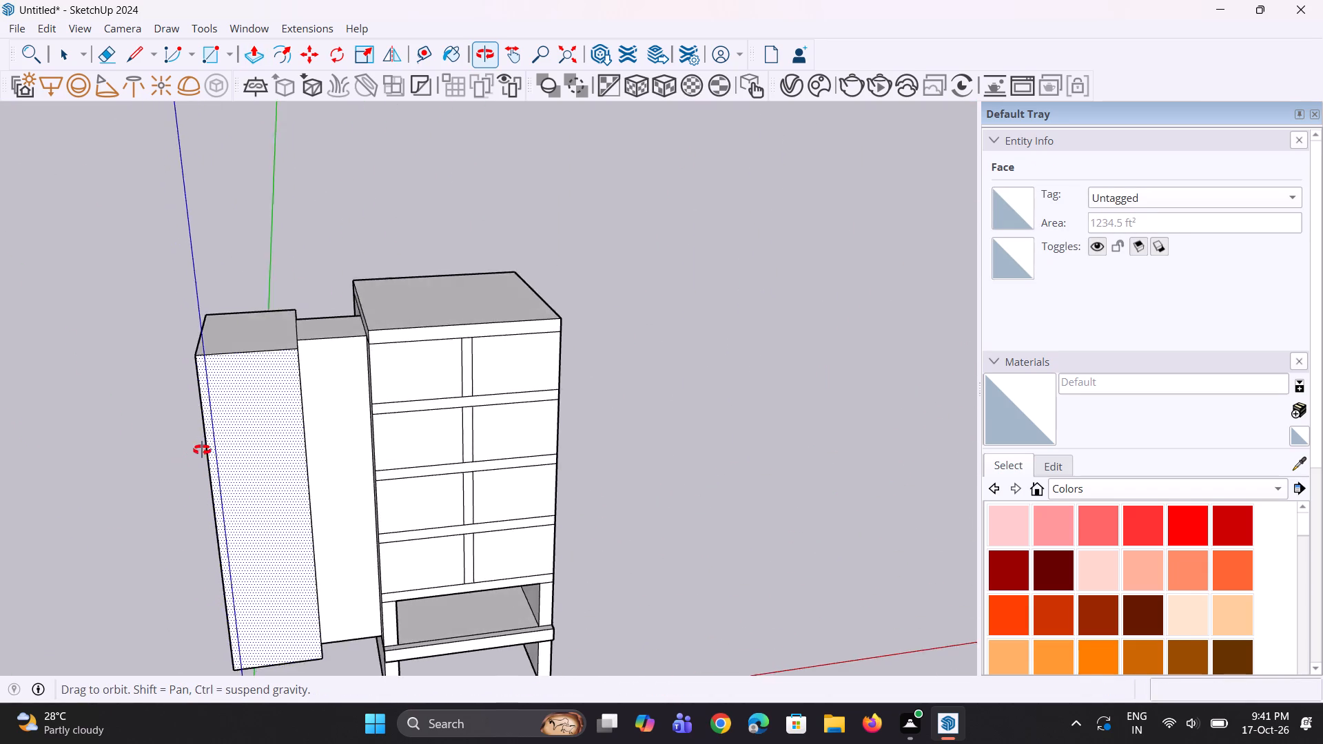
pyautogui.moveTo(202, 450); pyautogui.dragTo(226, 416, button='middle')
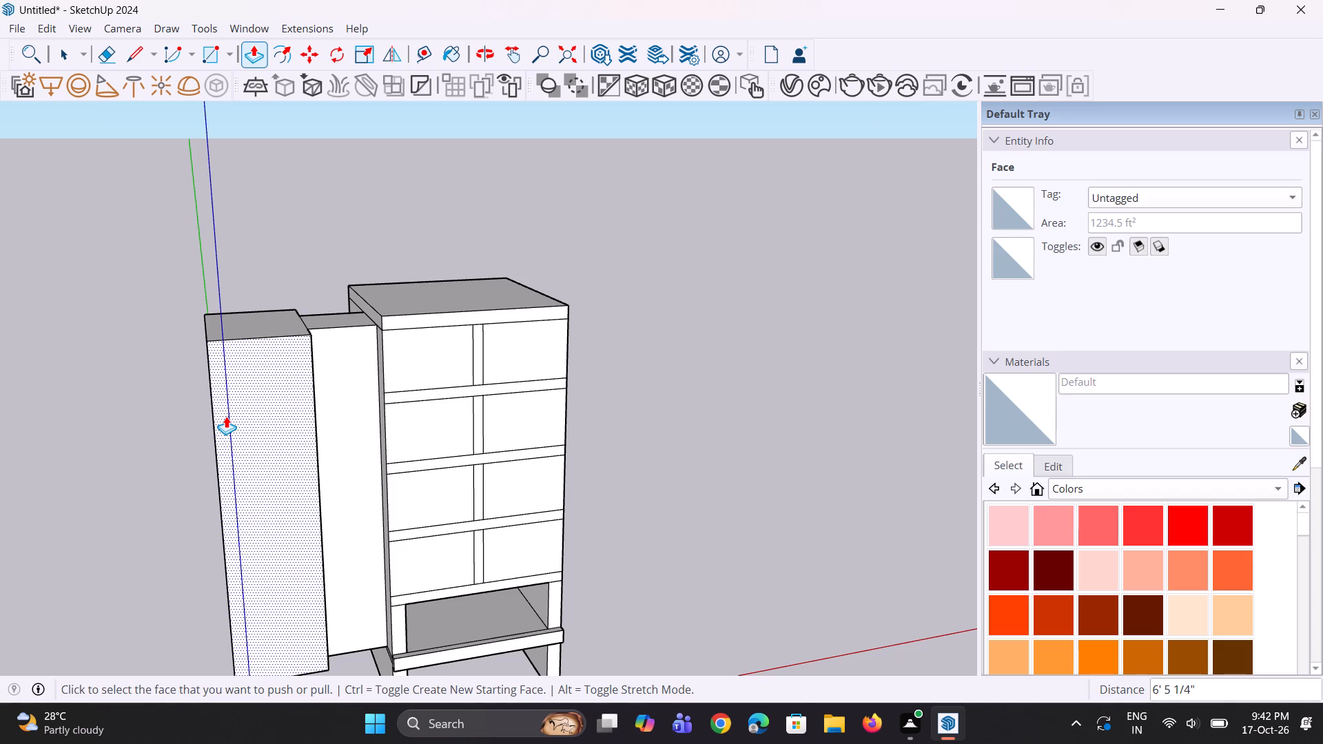
pyautogui.scroll(1, 226, 416)
pyautogui.scroll(-4, 363, 446)
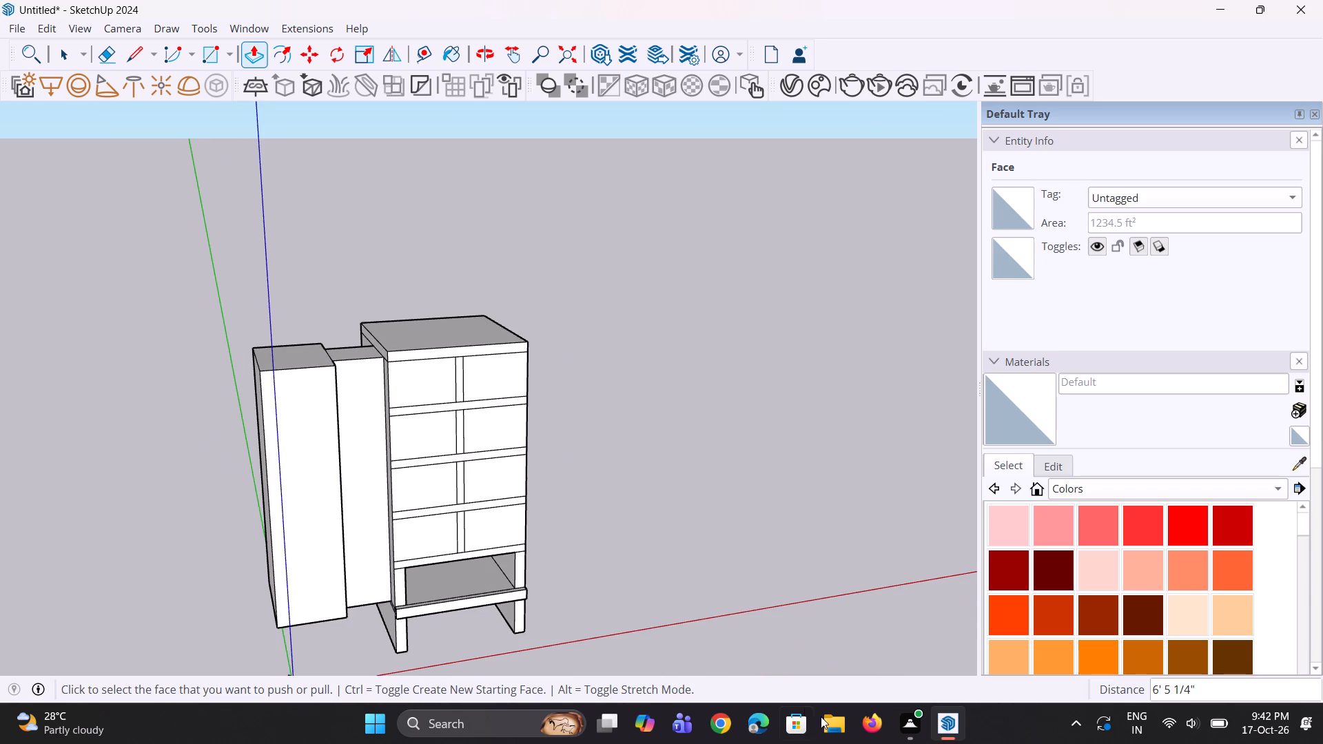
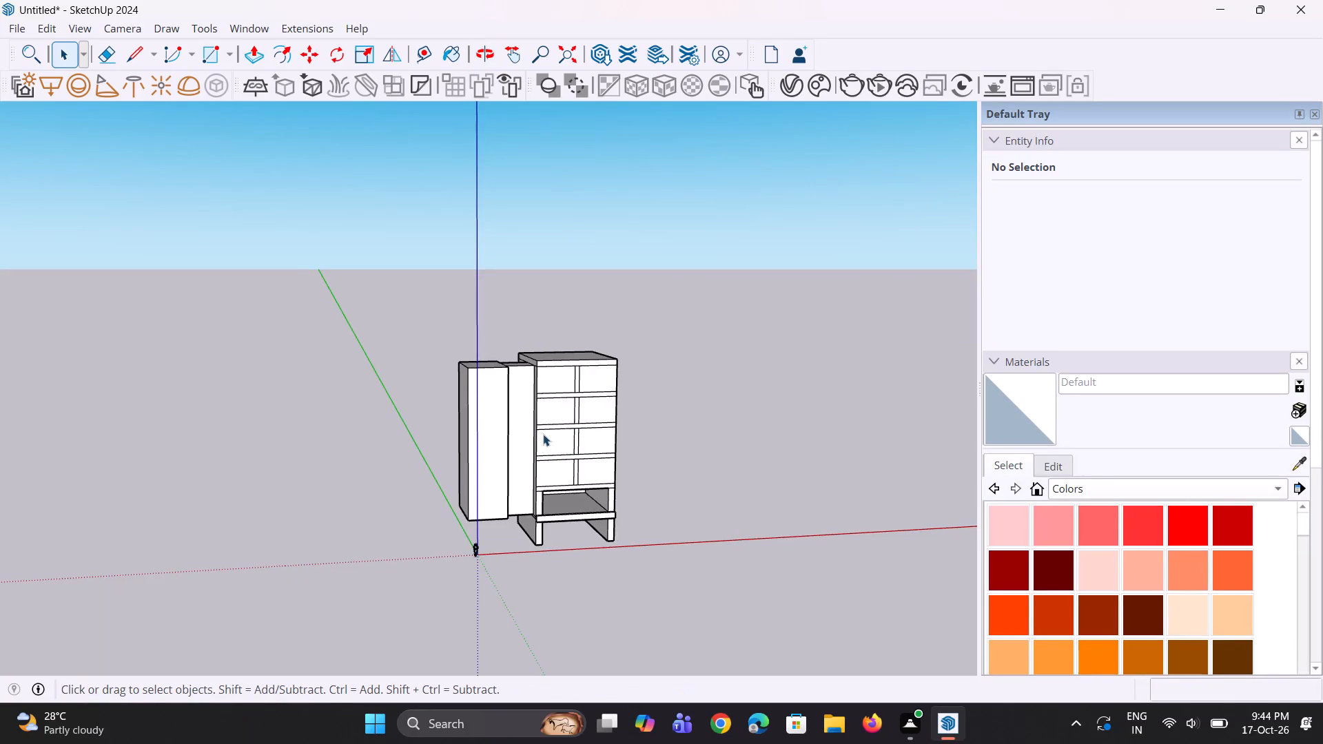
# Push the outer side face of the 18' section inward about 1' 7".
pyautogui.scroll(4, 522, 432)
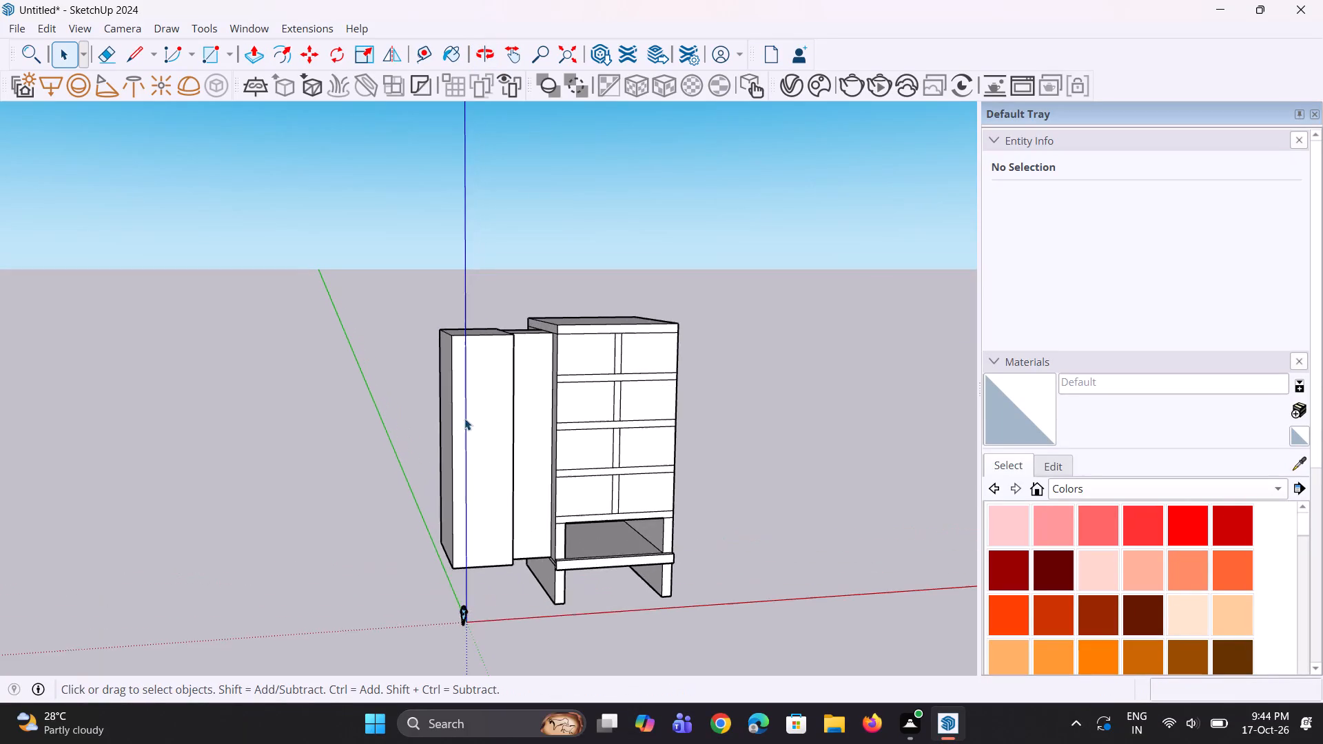
pyautogui.scroll(3, 444, 415)
pyautogui.scroll(4, 526, 435)
pyautogui.moveTo(499, 432); pyautogui.dragTo(472, 431, button='middle')
pyautogui.scroll(-1, 494, 432)
pyautogui.scroll(1, 472, 431)
pyautogui.scroll(-3, 477, 422)
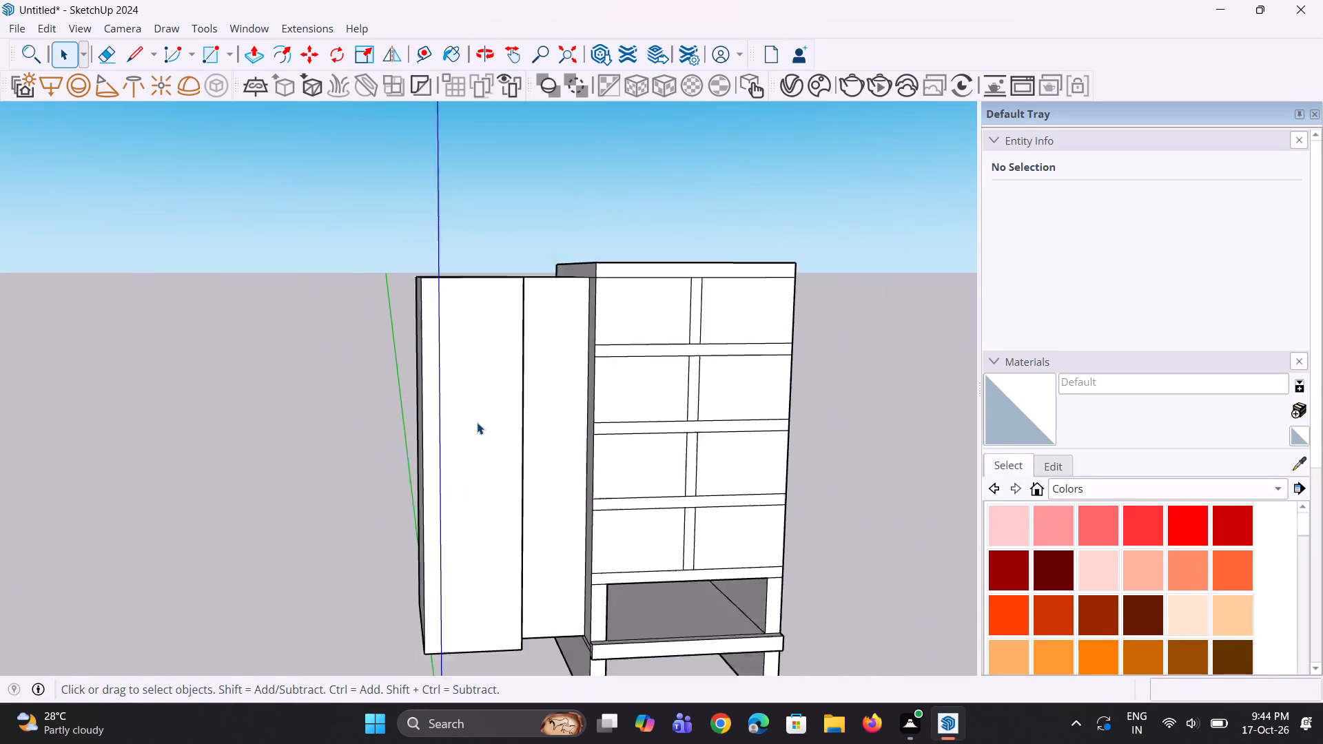
pyautogui.scroll(-6, 477, 422)
pyautogui.moveTo(448, 434); pyautogui.dragTo(555, 411, button='middle')
pyautogui.scroll(4, 455, 416)
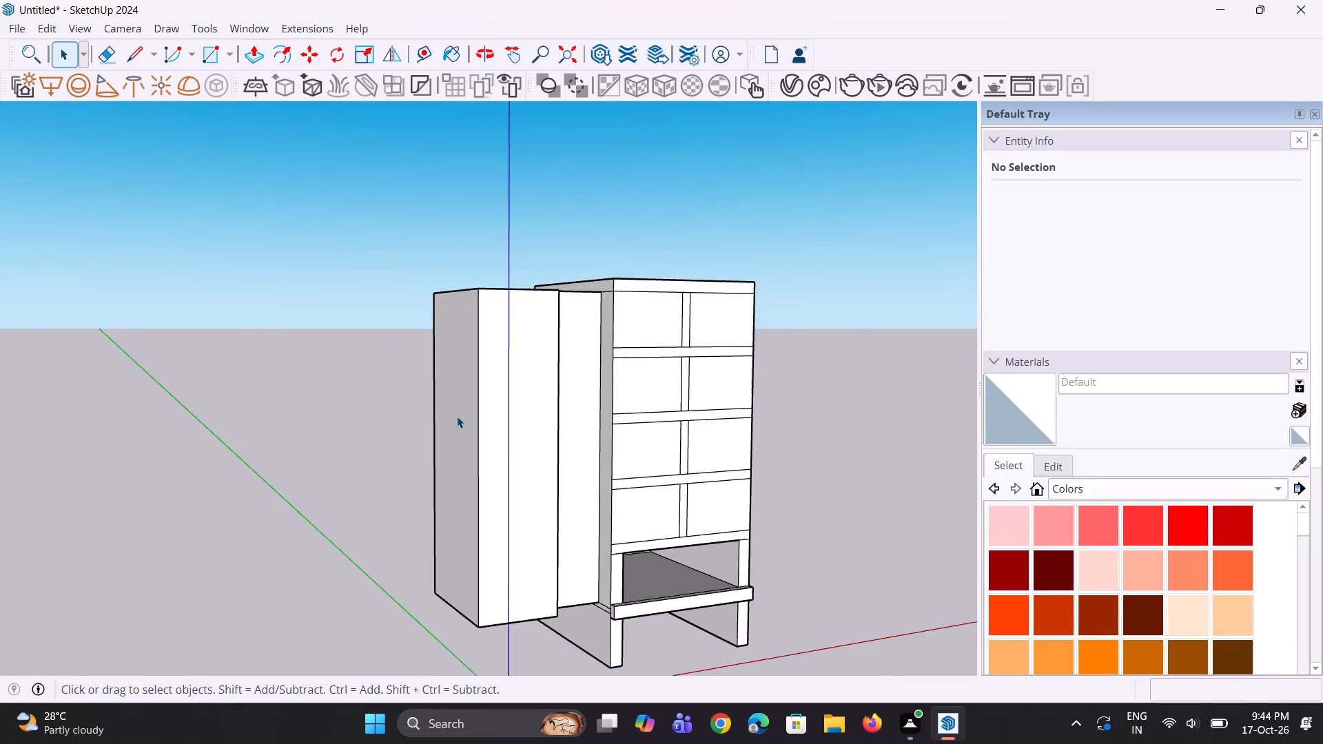
pyautogui.scroll(3, 457, 416)
pyautogui.press('p')
pyautogui.click(464, 413)
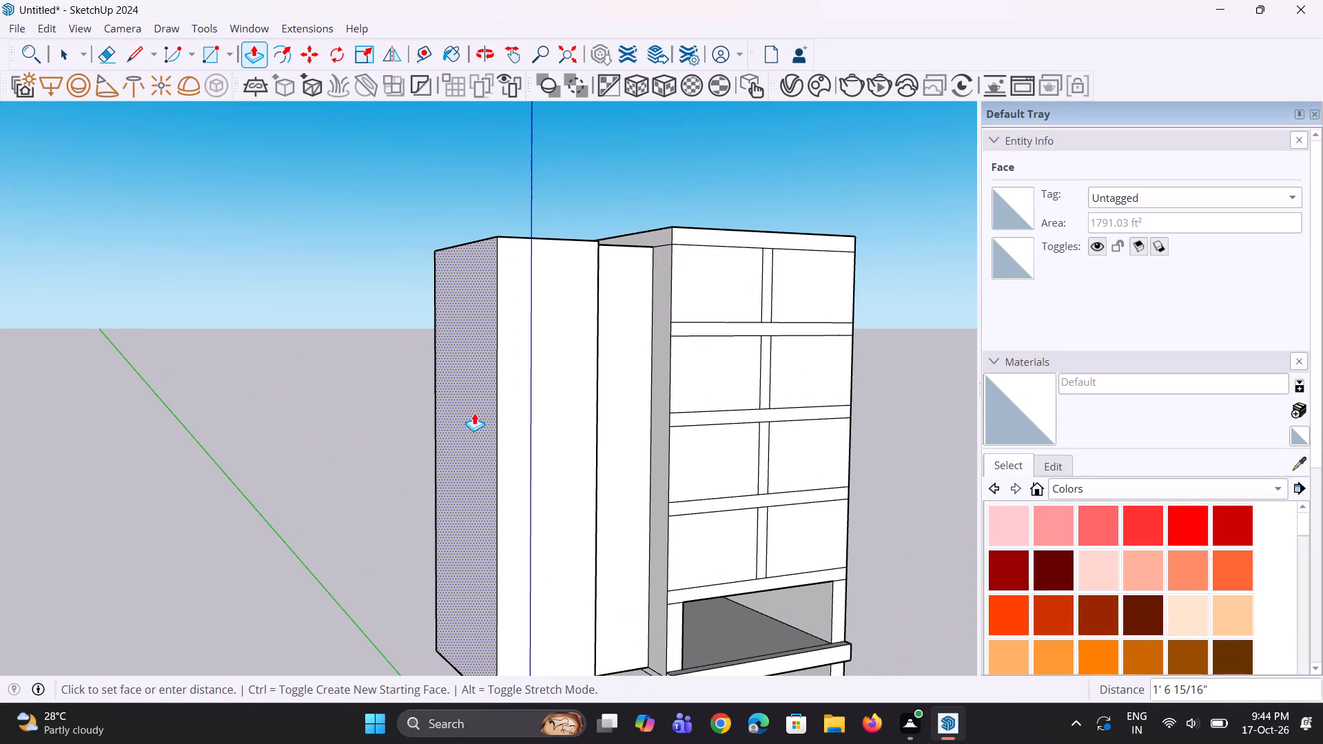
pyautogui.click(474, 413)
pyautogui.press('space')
# Copy the outer section's front vertical corner edge about 8' 10 1/2" back along its side face.
pyautogui.moveTo(469, 433); pyautogui.dragTo(538, 442, button='middle')
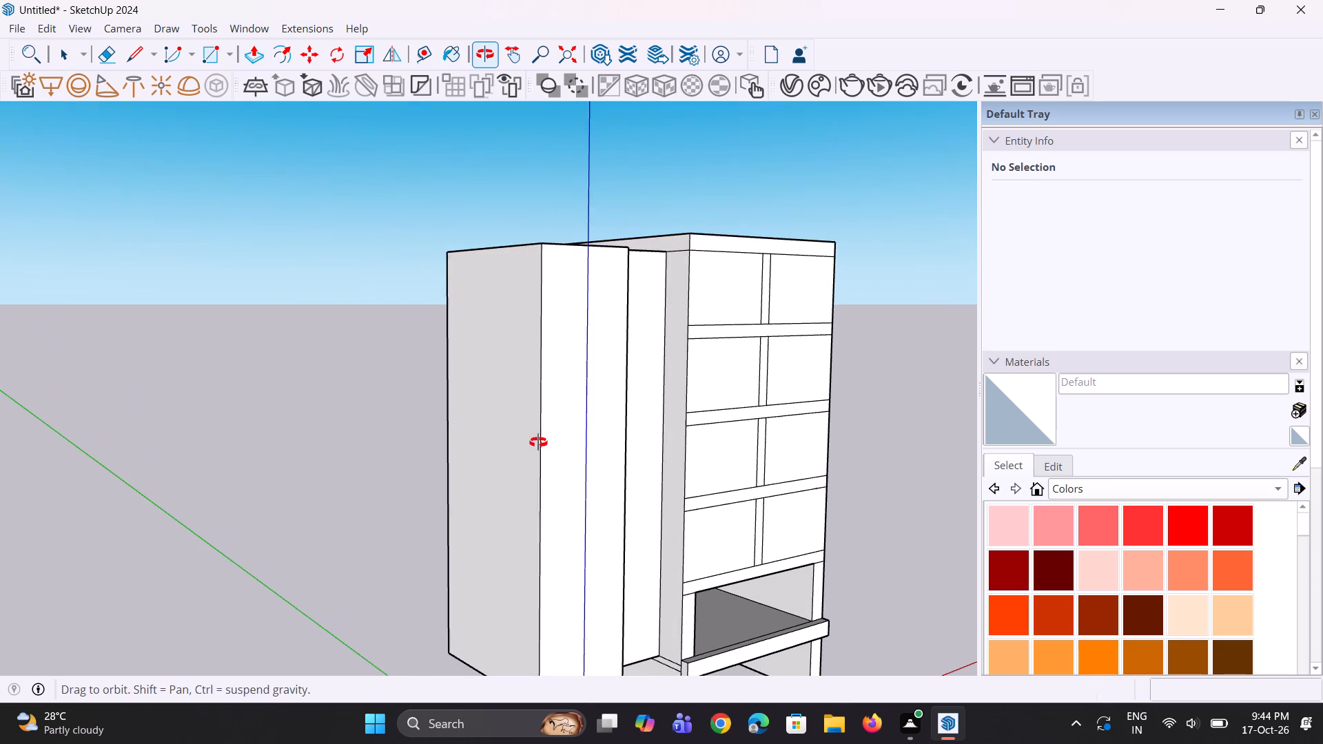
pyautogui.moveTo(538, 442); pyautogui.dragTo(540, 441, button='middle')
pyautogui.press('space')
pyautogui.click(542, 436)
pyautogui.scroll(-5, 540, 433)
pyautogui.moveTo(560, 509); pyautogui.dragTo(584, 524, button='middle')
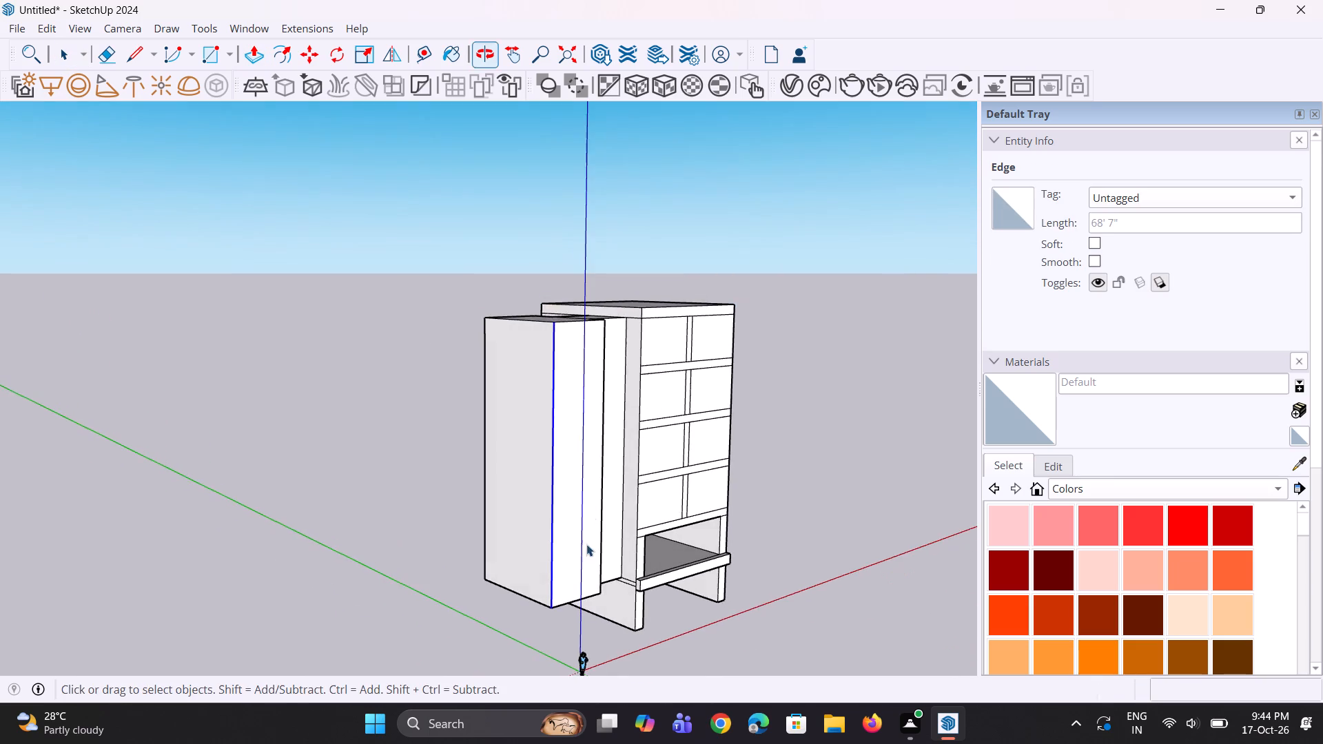
pyautogui.scroll(4, 565, 572)
pyautogui.press('m')
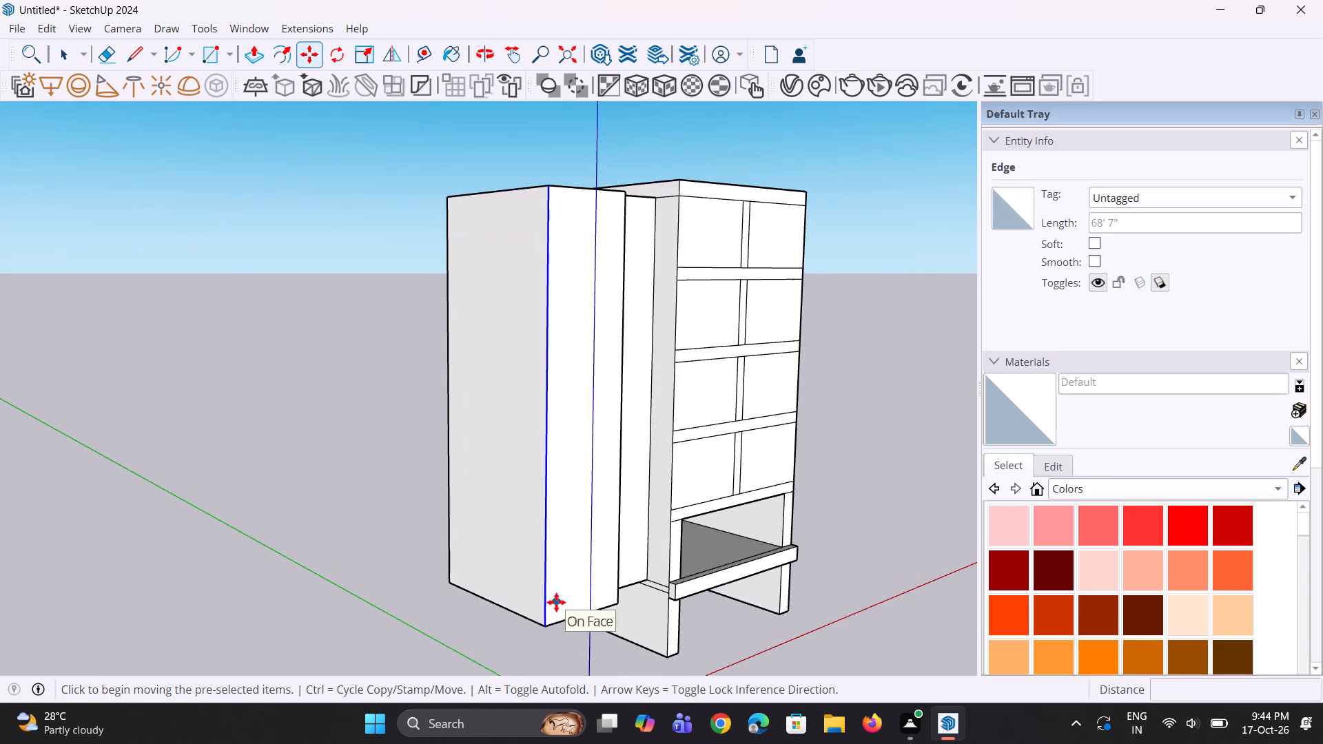
pyautogui.scroll(2, 542, 610)
pyautogui.click(548, 639)
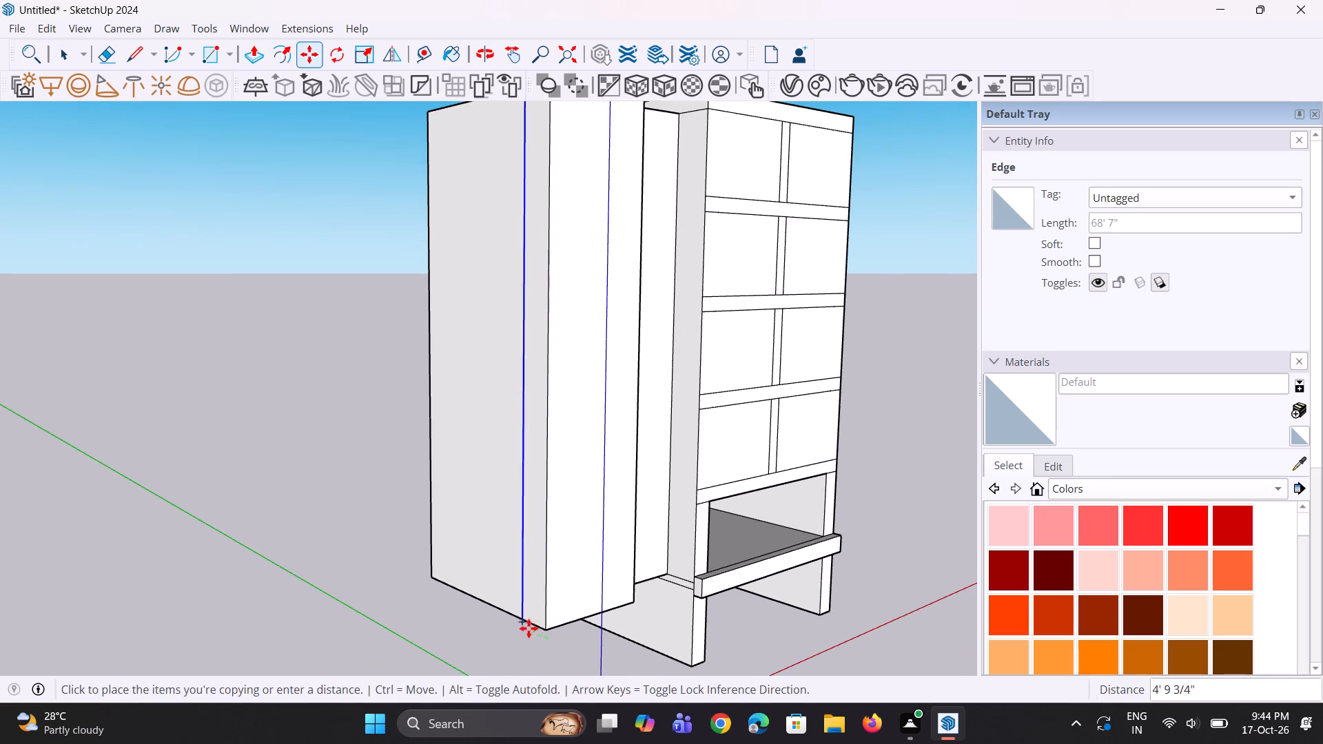
pyautogui.click(512, 626)
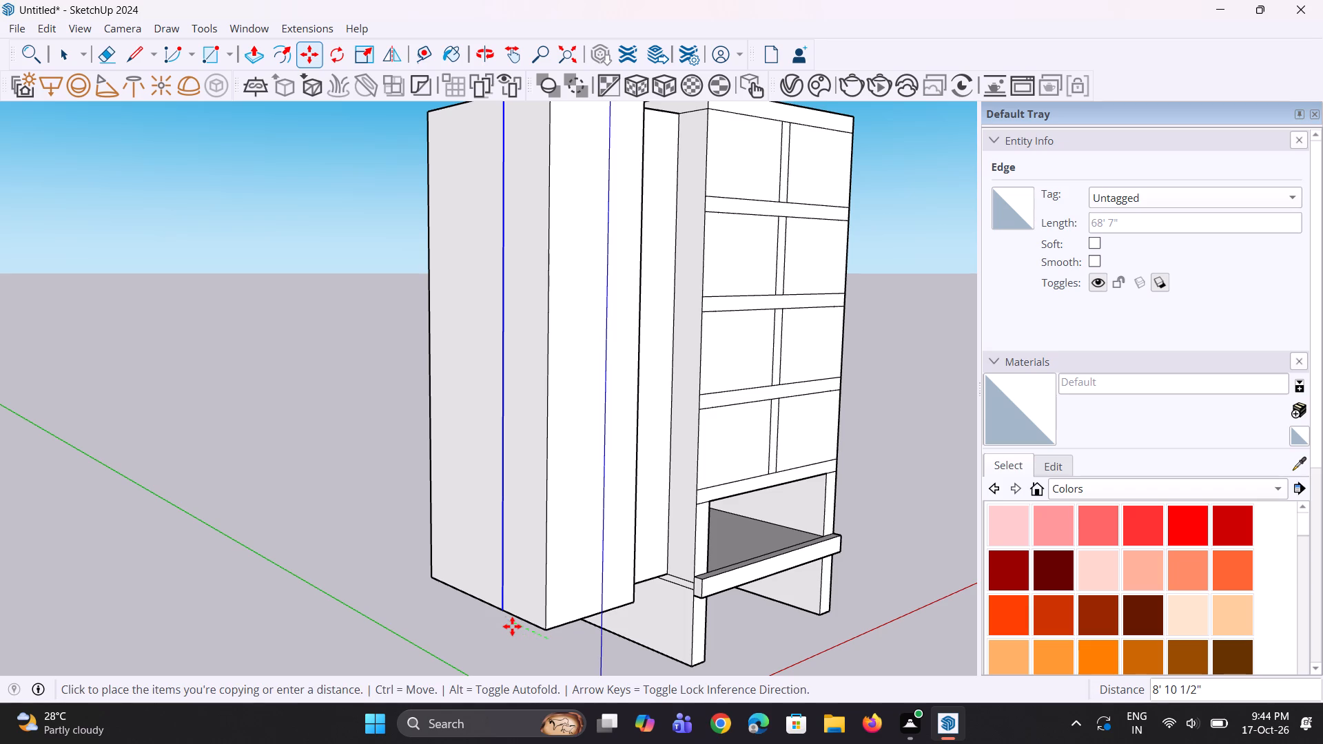
pyautogui.scroll(-5, 520, 621)
pyautogui.moveTo(510, 600); pyautogui.dragTo(498, 596, button='middle')
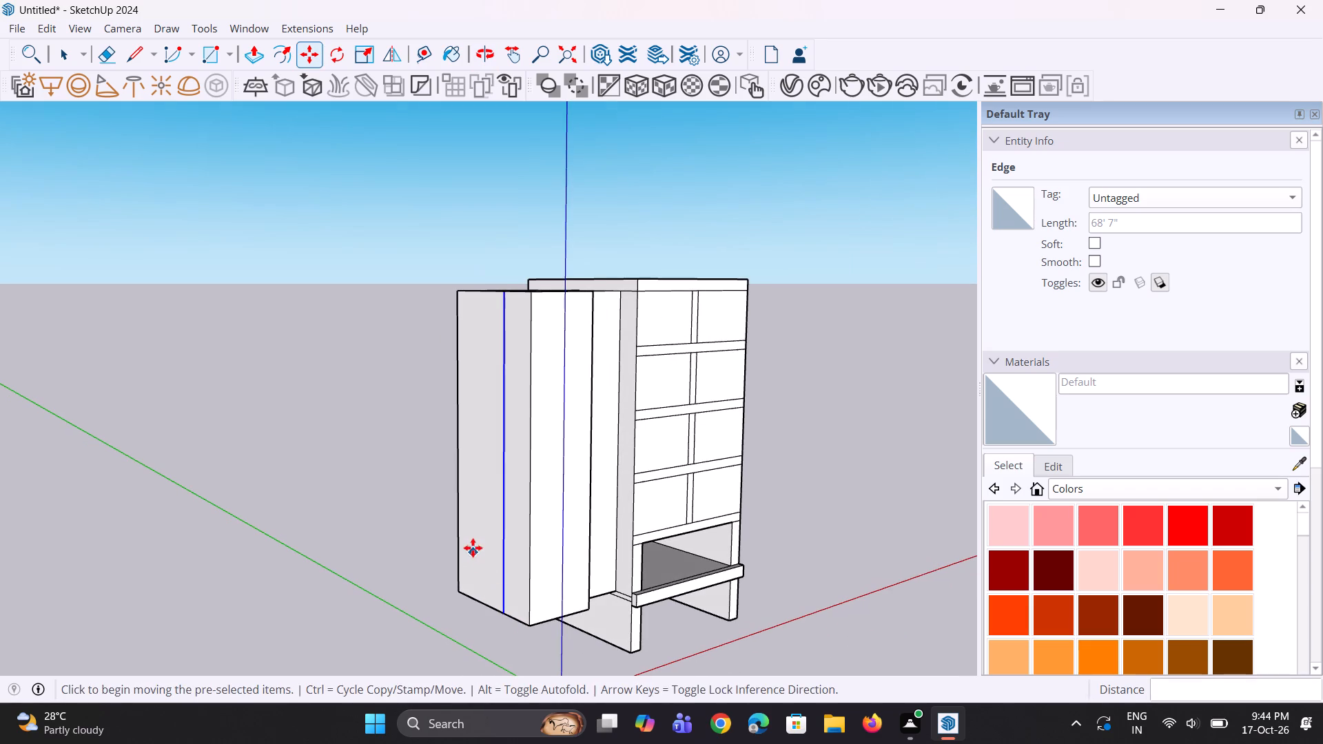
pyautogui.press('space')
# Pull the rear part of the divided outer side face outward about 4' 3".
pyautogui.press('p')
pyautogui.click(486, 499)
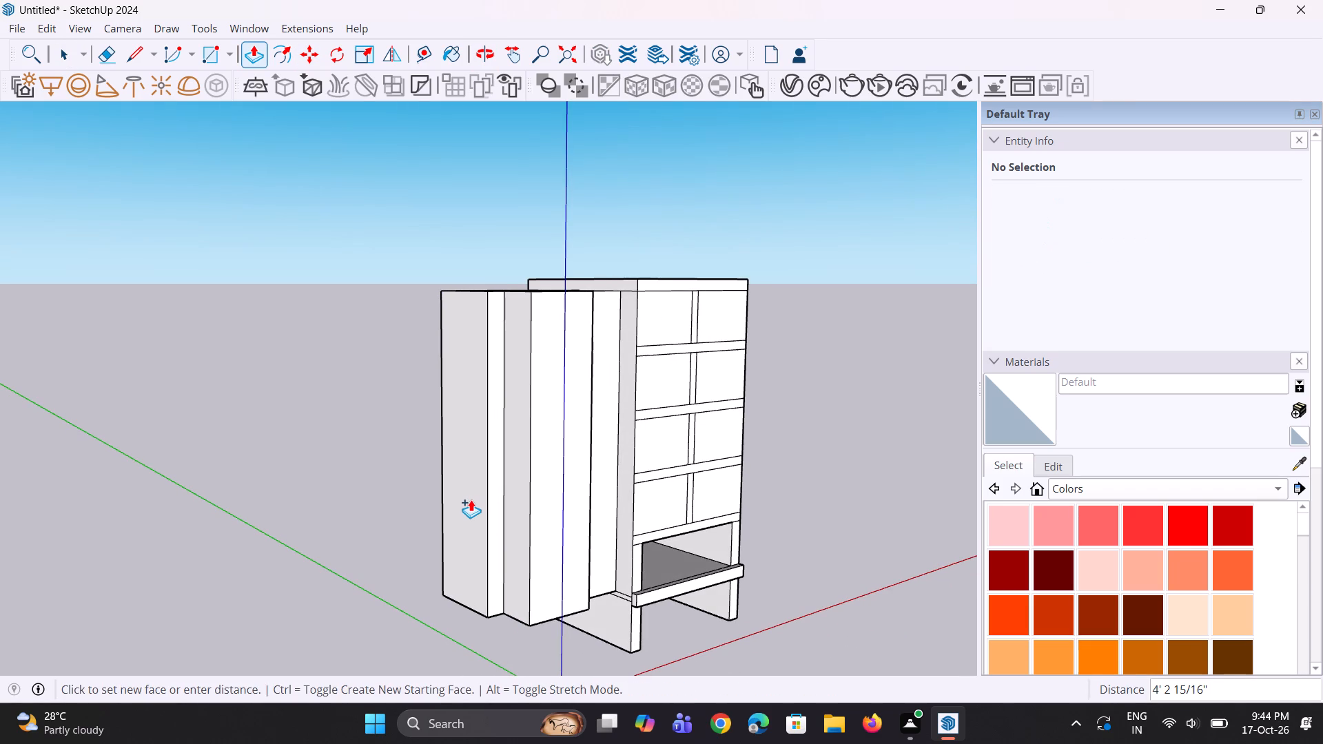
pyautogui.click(471, 499)
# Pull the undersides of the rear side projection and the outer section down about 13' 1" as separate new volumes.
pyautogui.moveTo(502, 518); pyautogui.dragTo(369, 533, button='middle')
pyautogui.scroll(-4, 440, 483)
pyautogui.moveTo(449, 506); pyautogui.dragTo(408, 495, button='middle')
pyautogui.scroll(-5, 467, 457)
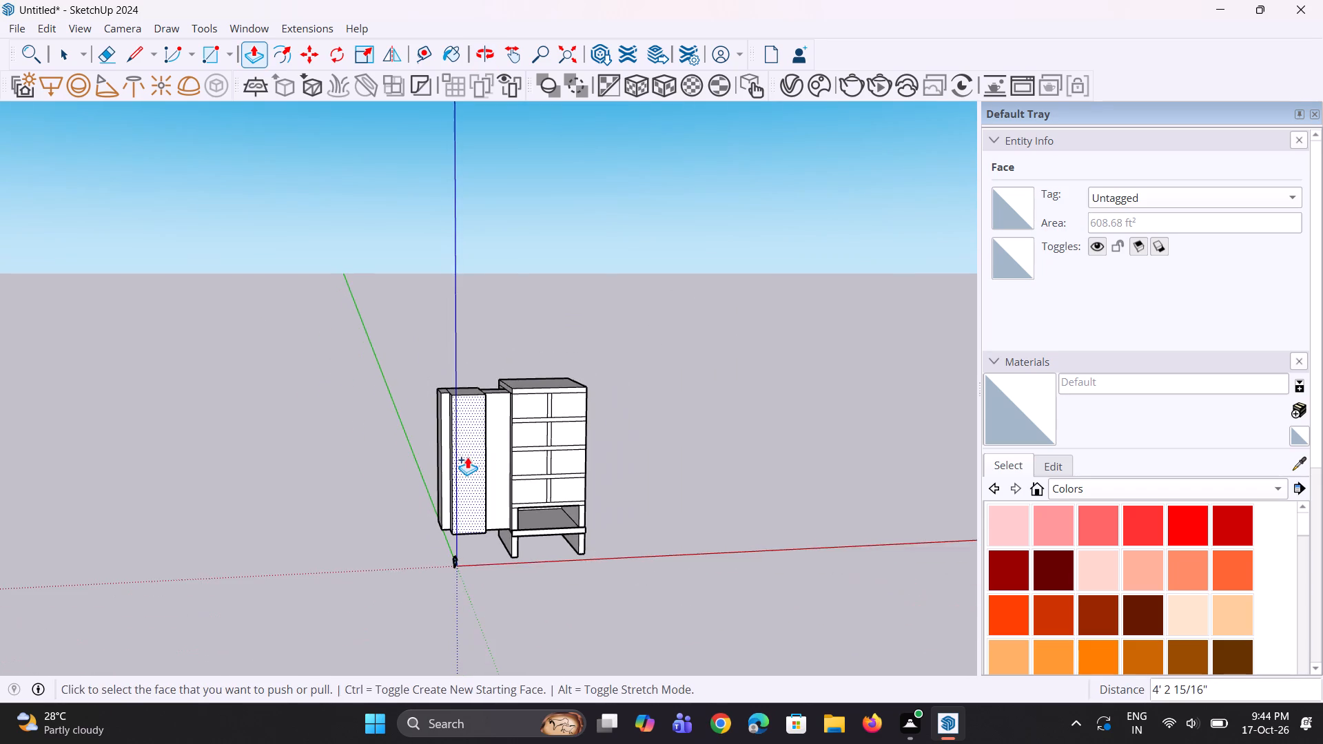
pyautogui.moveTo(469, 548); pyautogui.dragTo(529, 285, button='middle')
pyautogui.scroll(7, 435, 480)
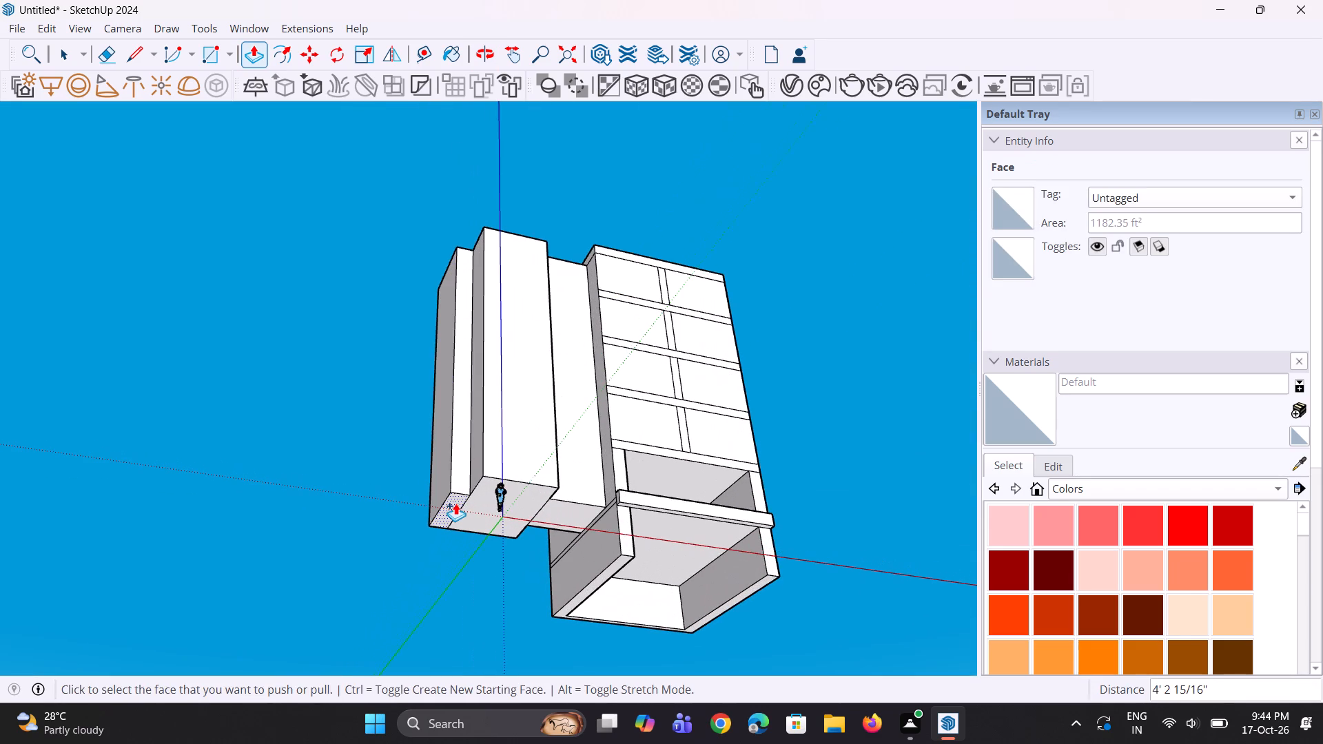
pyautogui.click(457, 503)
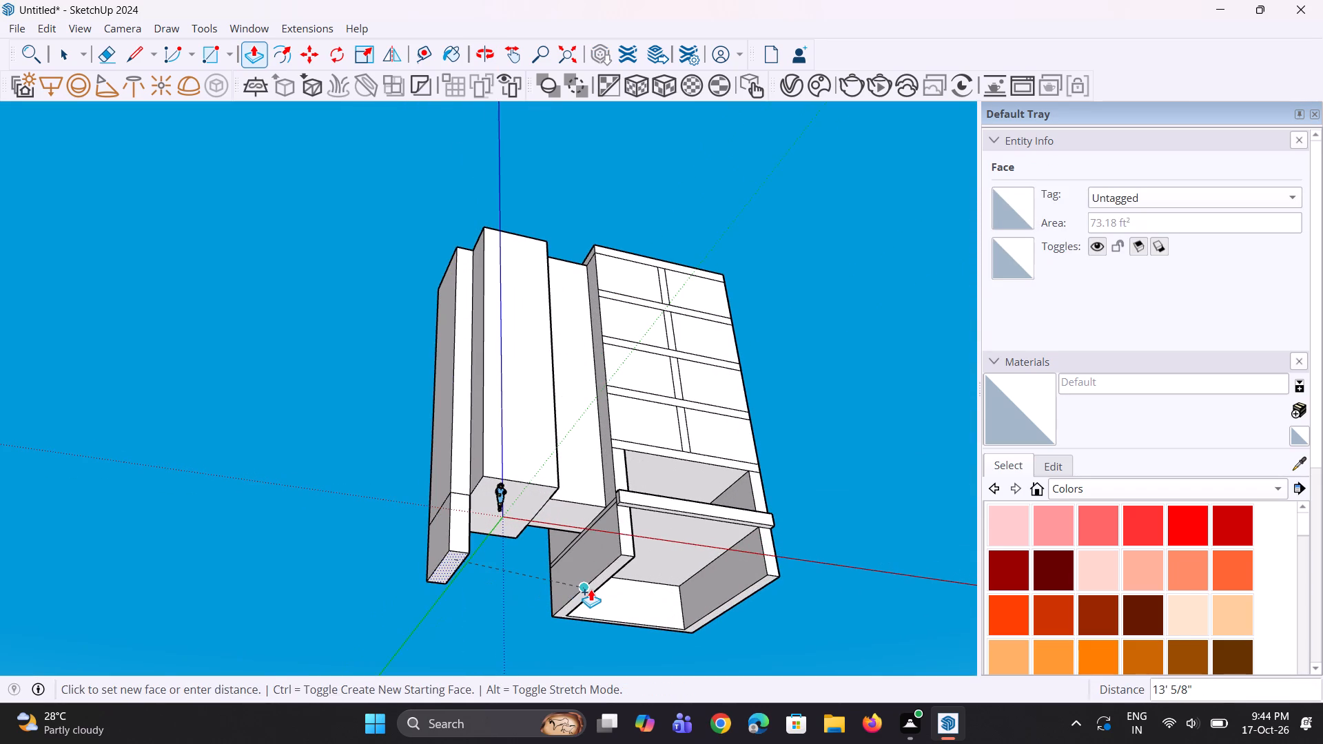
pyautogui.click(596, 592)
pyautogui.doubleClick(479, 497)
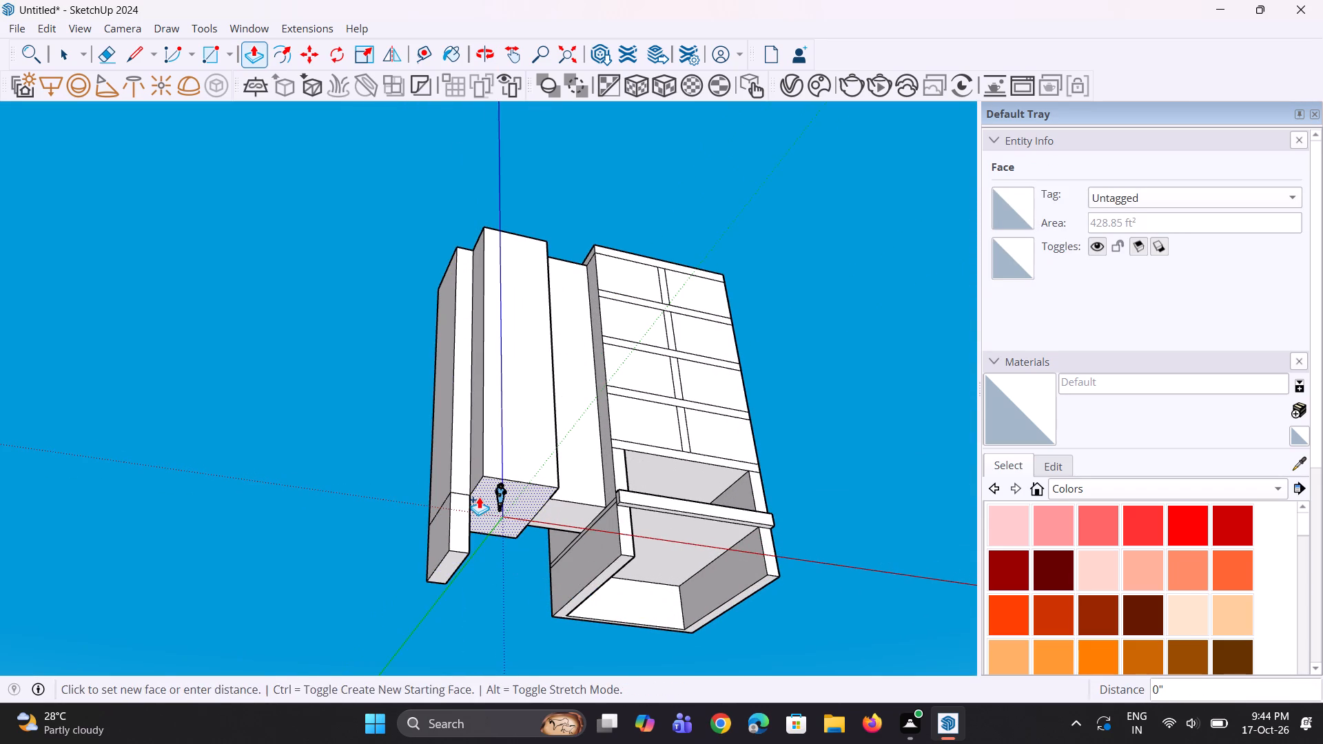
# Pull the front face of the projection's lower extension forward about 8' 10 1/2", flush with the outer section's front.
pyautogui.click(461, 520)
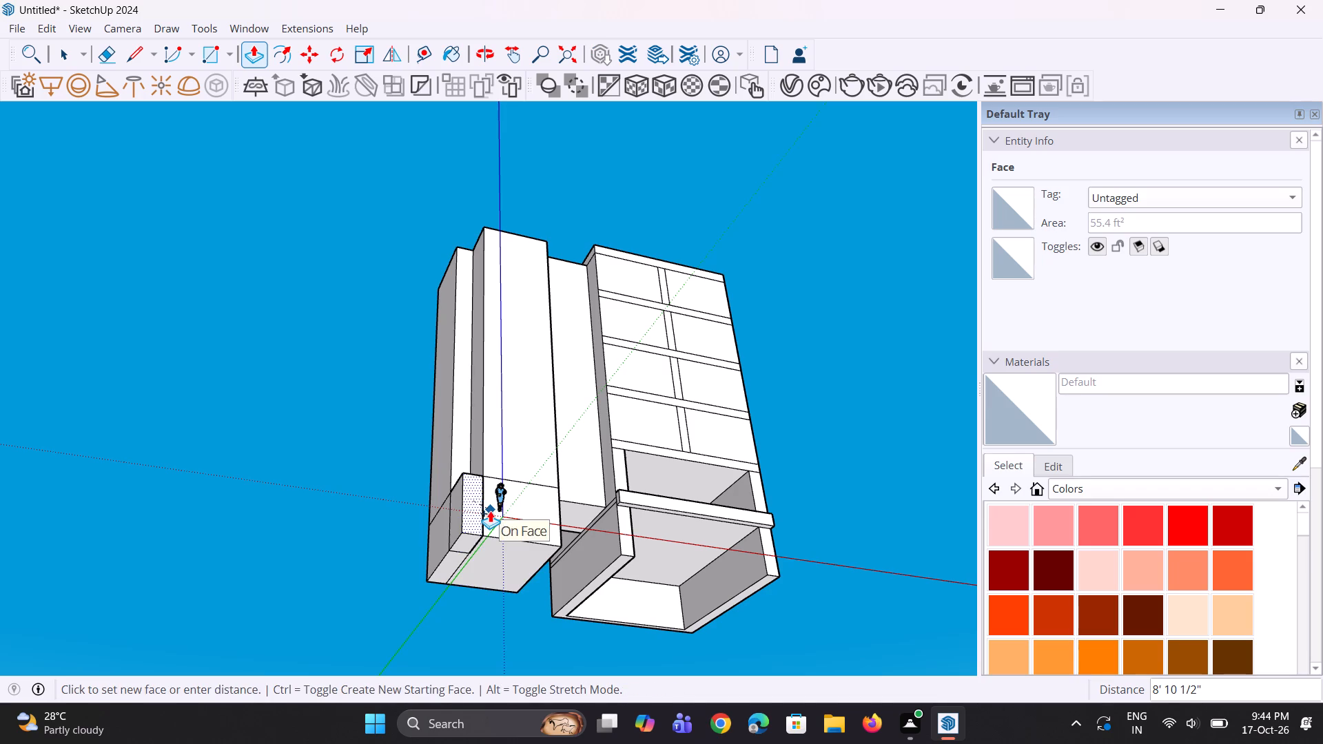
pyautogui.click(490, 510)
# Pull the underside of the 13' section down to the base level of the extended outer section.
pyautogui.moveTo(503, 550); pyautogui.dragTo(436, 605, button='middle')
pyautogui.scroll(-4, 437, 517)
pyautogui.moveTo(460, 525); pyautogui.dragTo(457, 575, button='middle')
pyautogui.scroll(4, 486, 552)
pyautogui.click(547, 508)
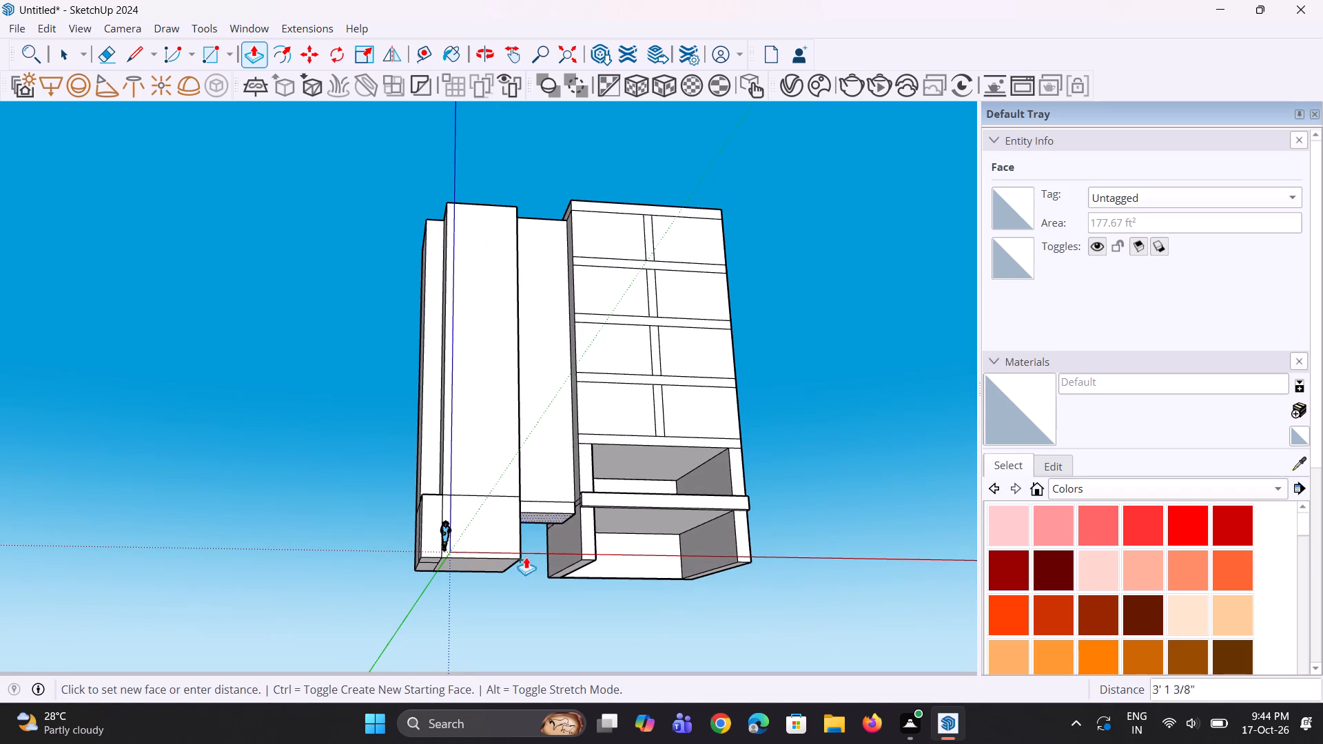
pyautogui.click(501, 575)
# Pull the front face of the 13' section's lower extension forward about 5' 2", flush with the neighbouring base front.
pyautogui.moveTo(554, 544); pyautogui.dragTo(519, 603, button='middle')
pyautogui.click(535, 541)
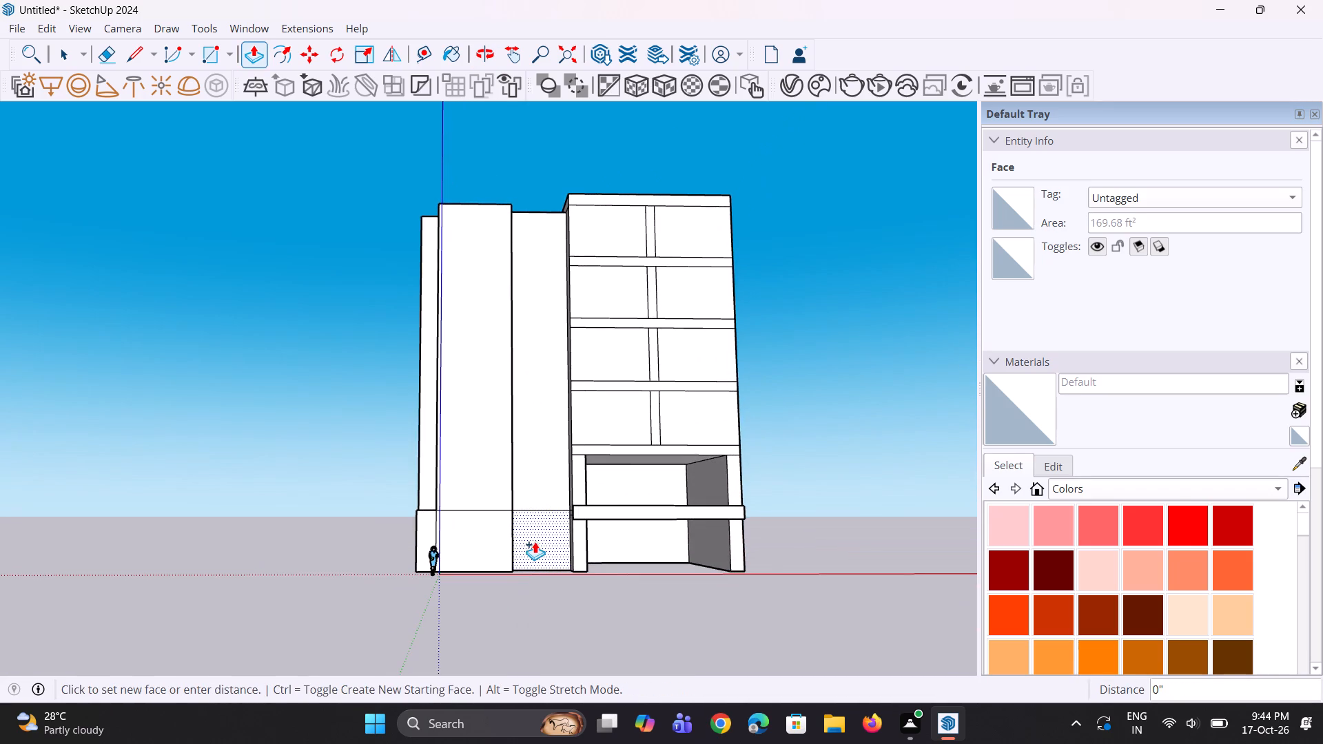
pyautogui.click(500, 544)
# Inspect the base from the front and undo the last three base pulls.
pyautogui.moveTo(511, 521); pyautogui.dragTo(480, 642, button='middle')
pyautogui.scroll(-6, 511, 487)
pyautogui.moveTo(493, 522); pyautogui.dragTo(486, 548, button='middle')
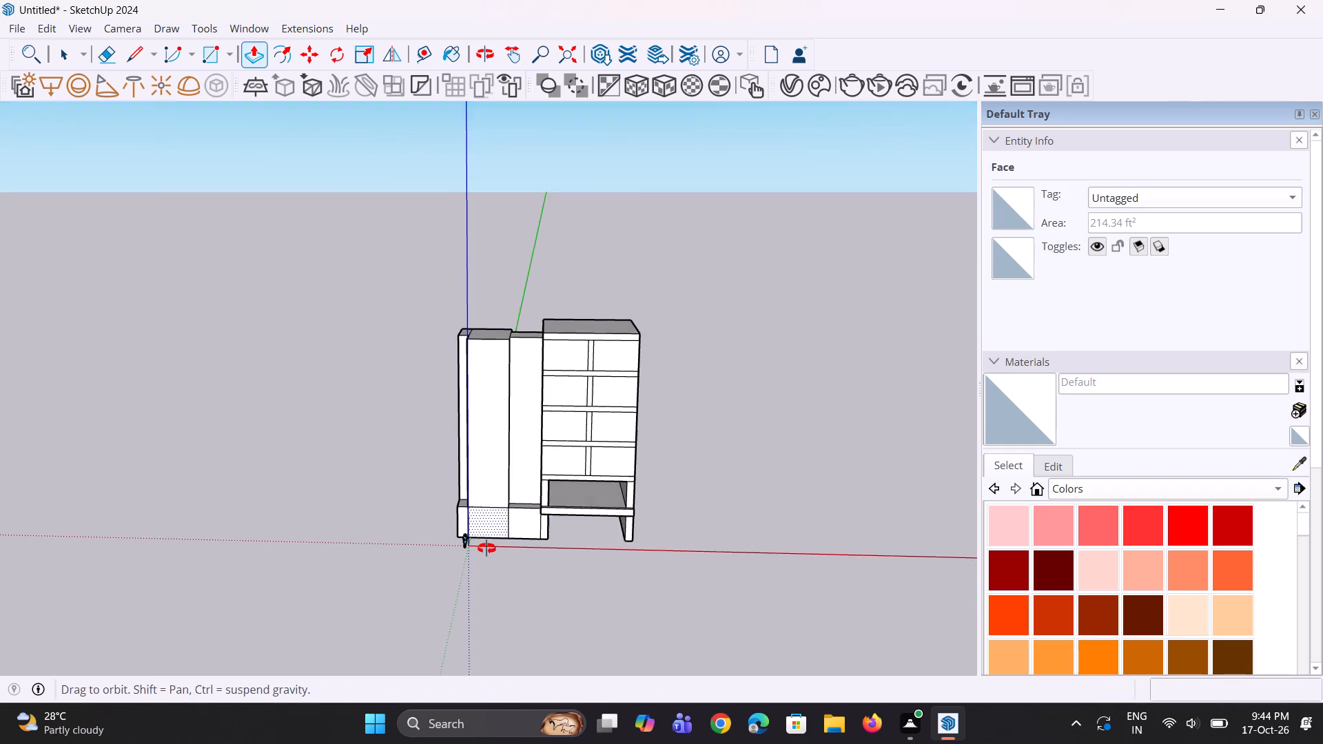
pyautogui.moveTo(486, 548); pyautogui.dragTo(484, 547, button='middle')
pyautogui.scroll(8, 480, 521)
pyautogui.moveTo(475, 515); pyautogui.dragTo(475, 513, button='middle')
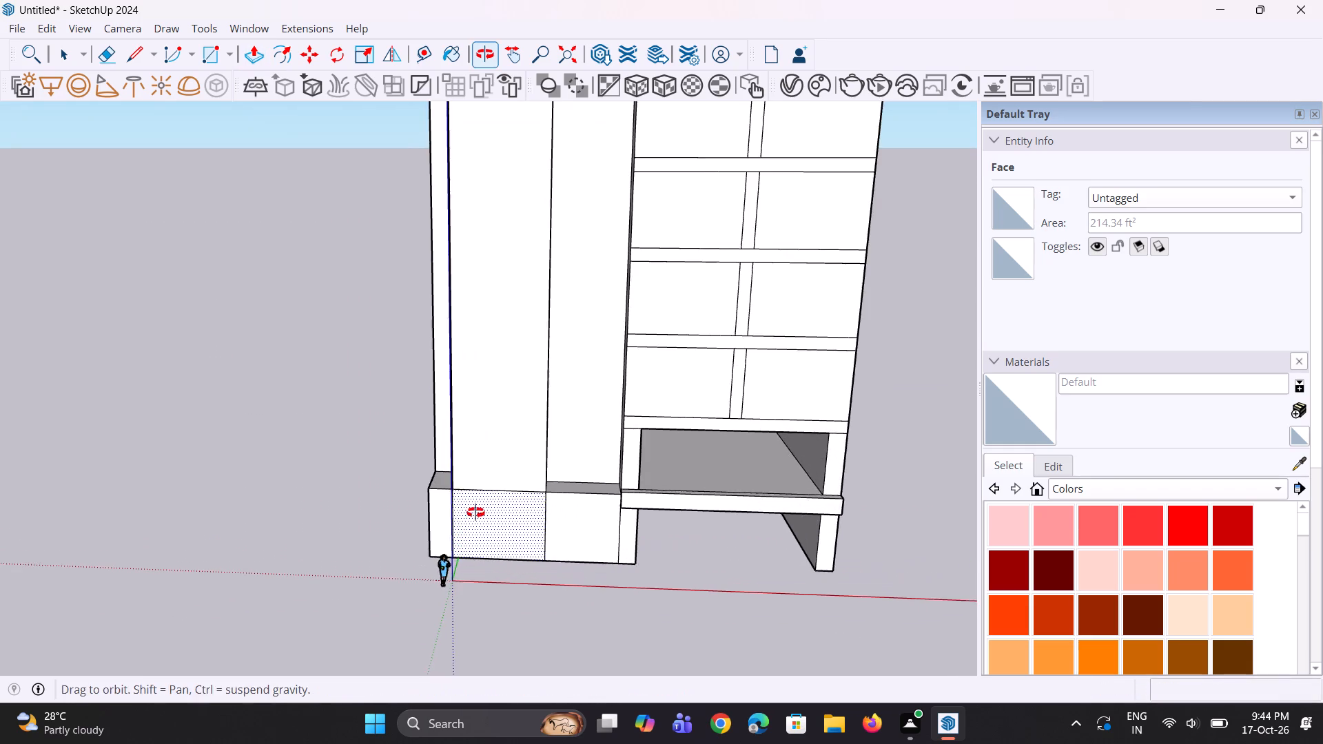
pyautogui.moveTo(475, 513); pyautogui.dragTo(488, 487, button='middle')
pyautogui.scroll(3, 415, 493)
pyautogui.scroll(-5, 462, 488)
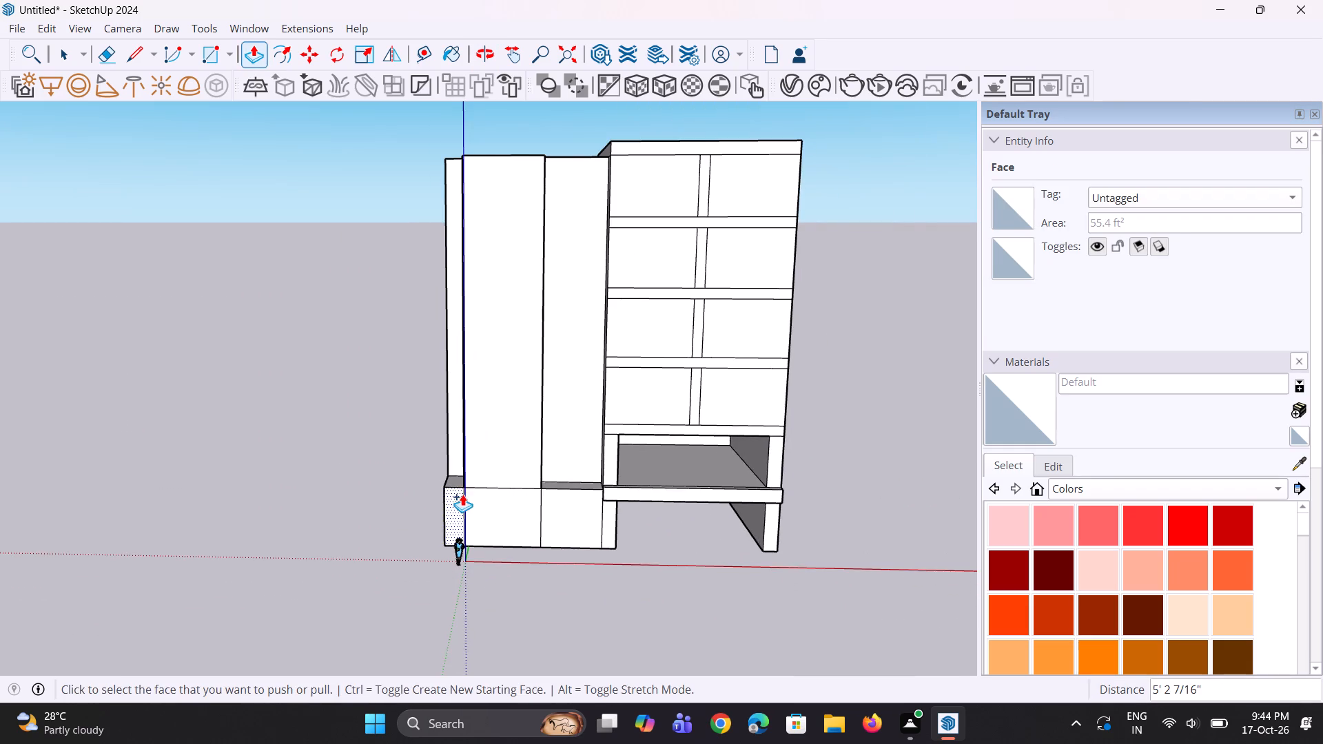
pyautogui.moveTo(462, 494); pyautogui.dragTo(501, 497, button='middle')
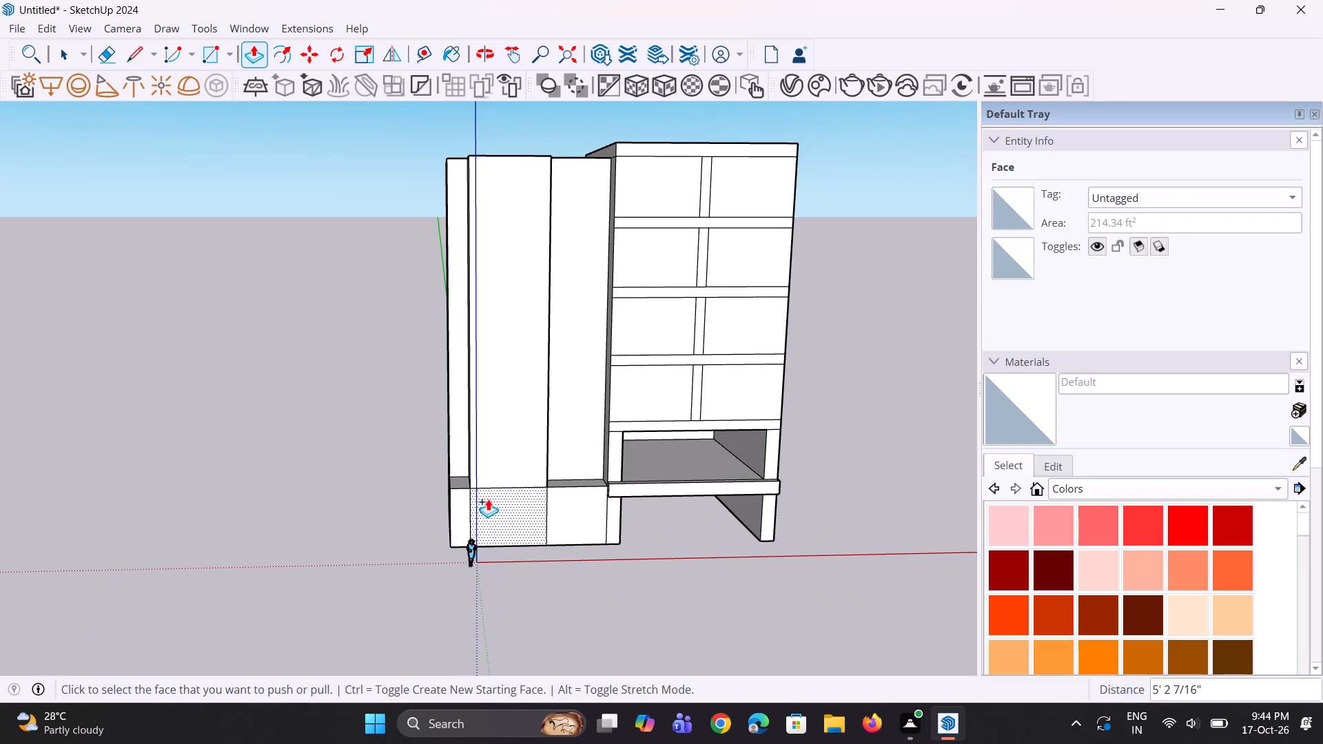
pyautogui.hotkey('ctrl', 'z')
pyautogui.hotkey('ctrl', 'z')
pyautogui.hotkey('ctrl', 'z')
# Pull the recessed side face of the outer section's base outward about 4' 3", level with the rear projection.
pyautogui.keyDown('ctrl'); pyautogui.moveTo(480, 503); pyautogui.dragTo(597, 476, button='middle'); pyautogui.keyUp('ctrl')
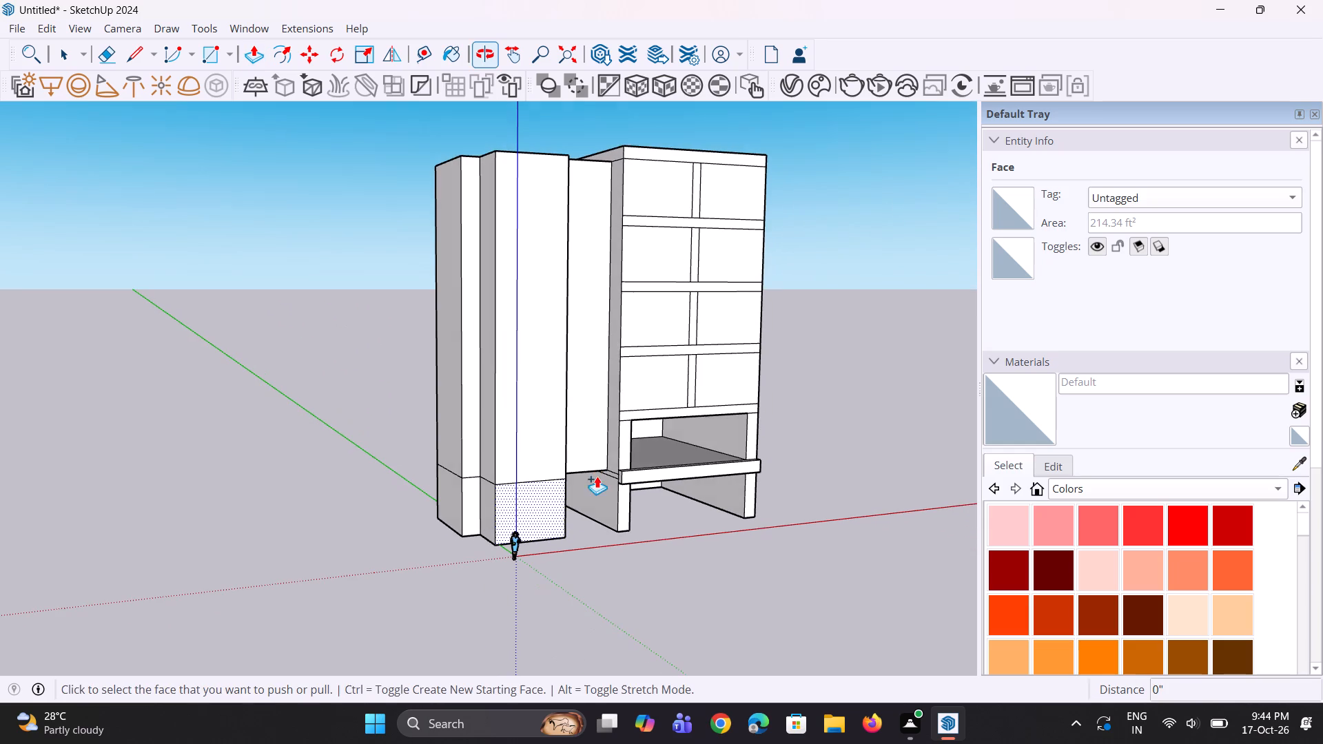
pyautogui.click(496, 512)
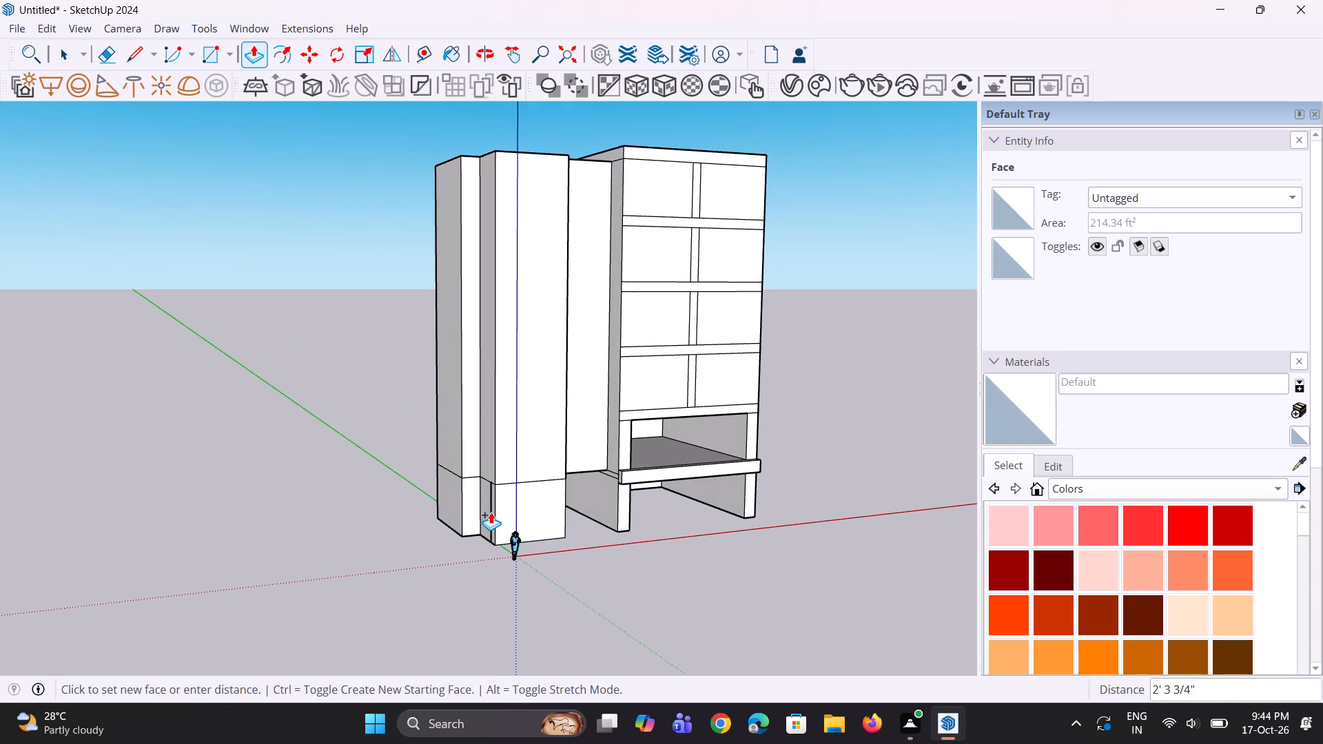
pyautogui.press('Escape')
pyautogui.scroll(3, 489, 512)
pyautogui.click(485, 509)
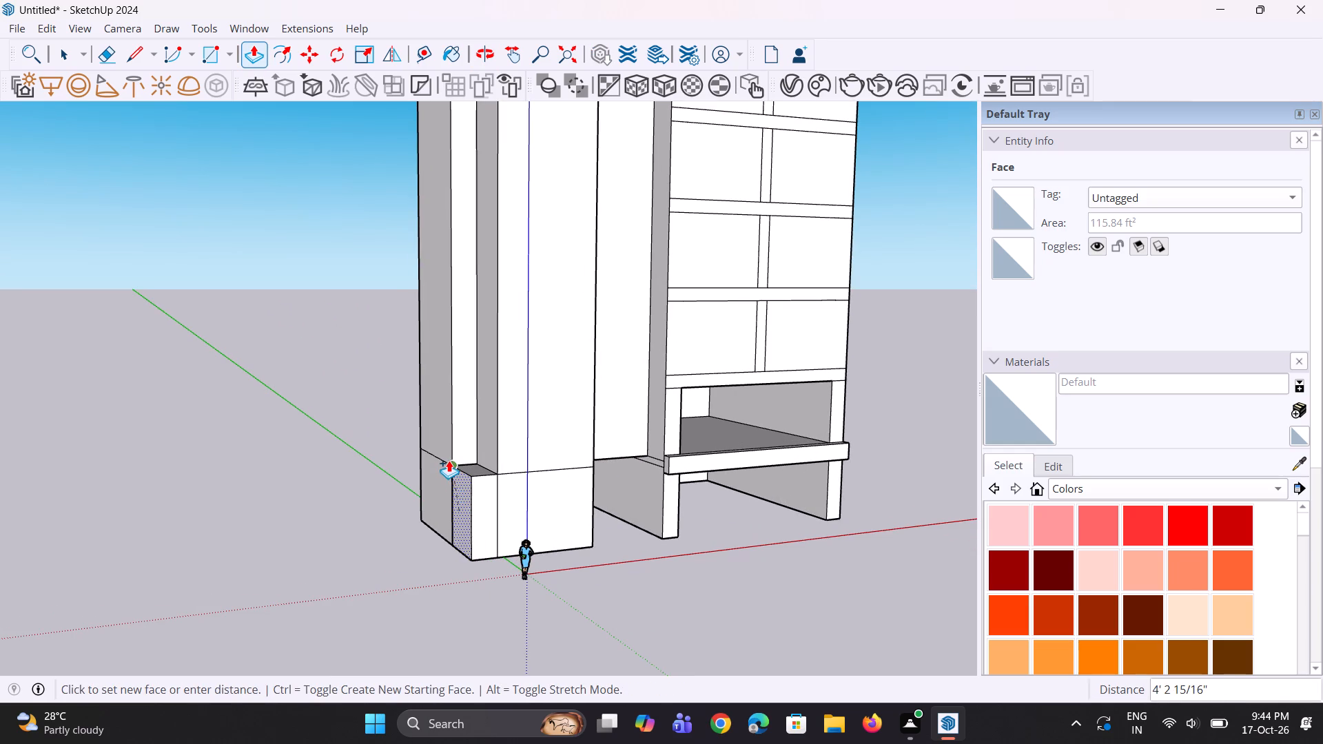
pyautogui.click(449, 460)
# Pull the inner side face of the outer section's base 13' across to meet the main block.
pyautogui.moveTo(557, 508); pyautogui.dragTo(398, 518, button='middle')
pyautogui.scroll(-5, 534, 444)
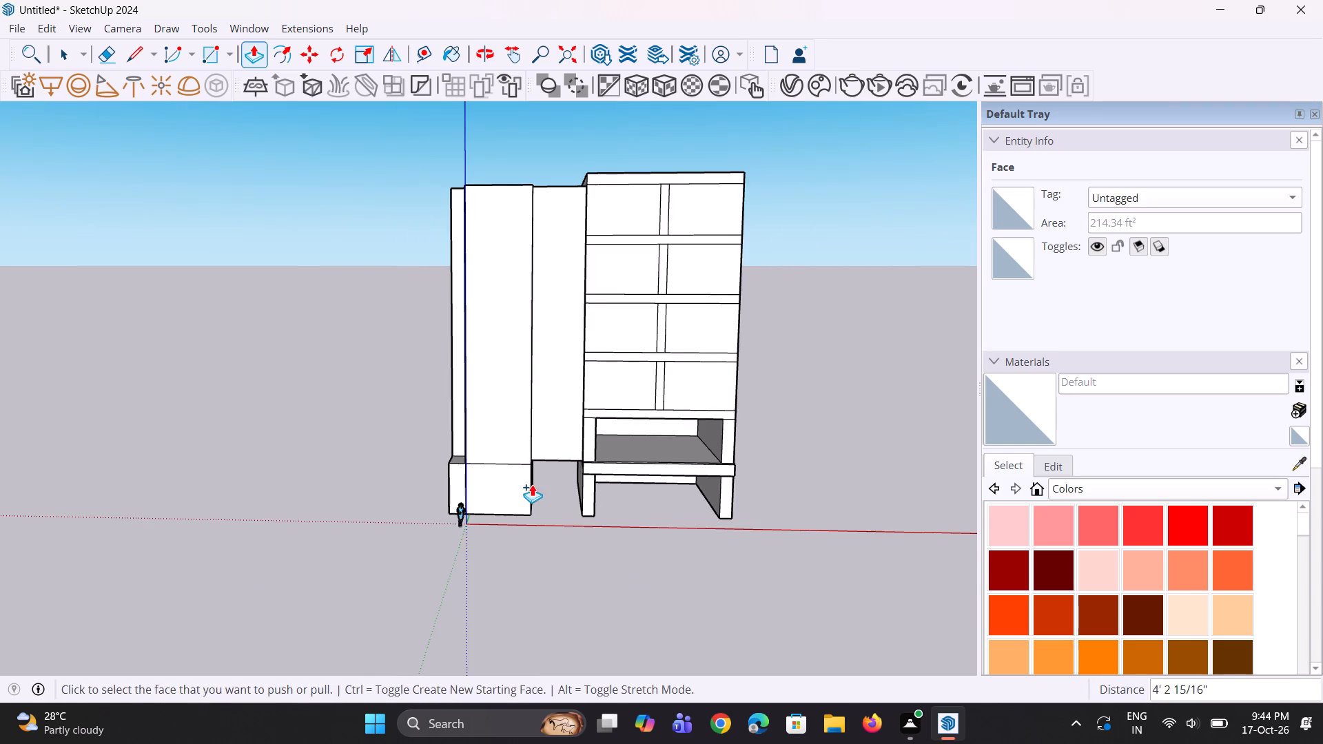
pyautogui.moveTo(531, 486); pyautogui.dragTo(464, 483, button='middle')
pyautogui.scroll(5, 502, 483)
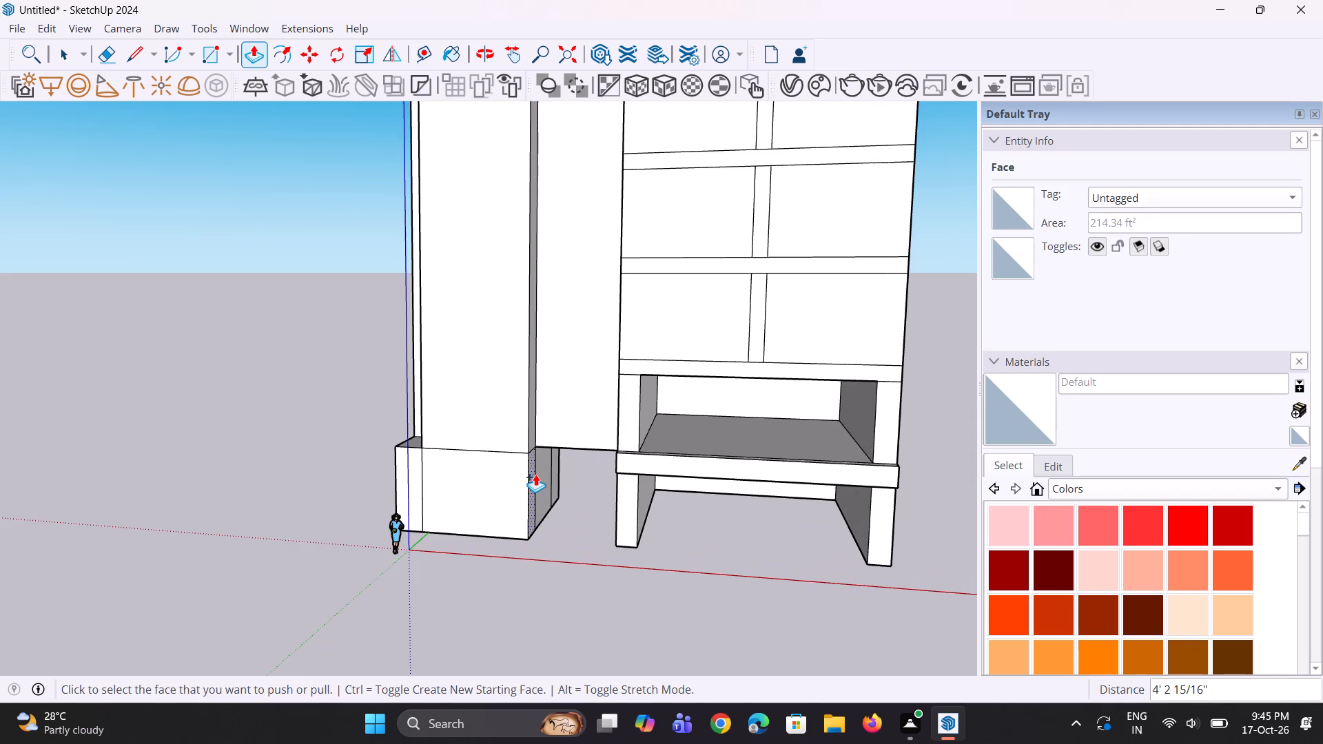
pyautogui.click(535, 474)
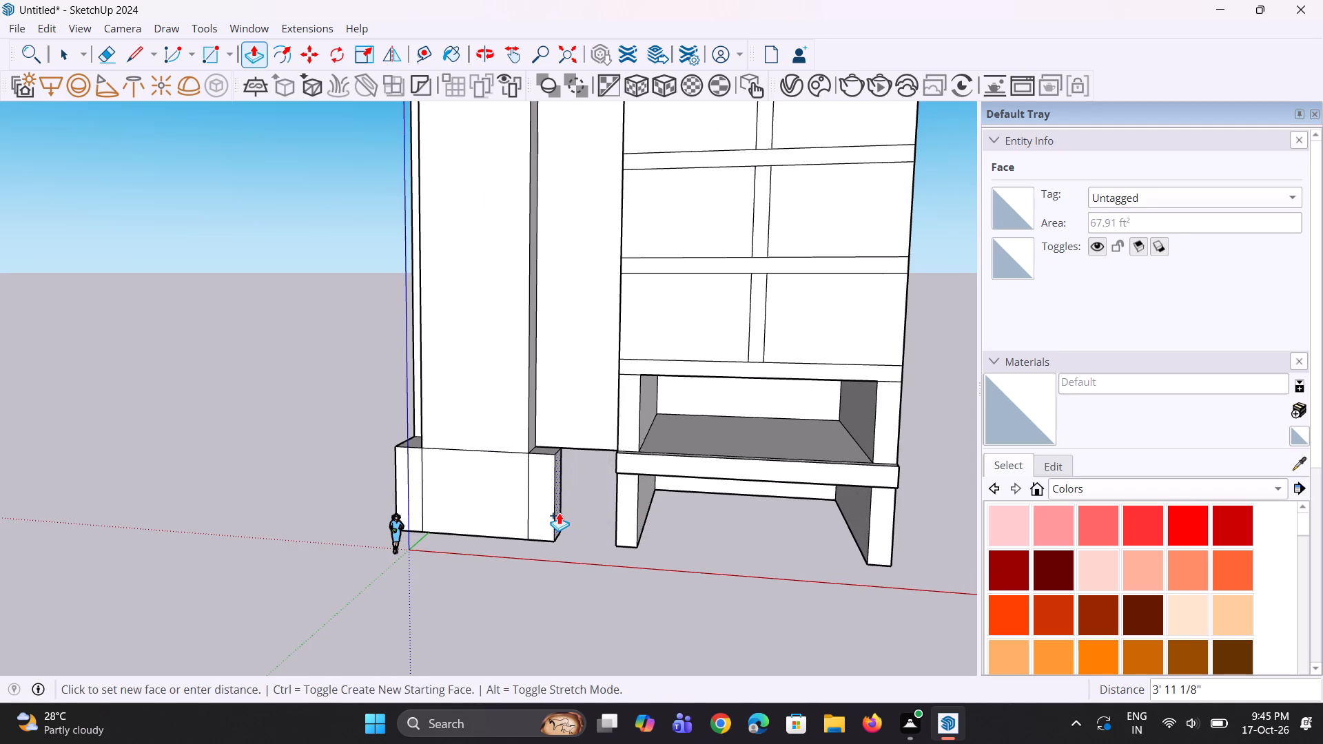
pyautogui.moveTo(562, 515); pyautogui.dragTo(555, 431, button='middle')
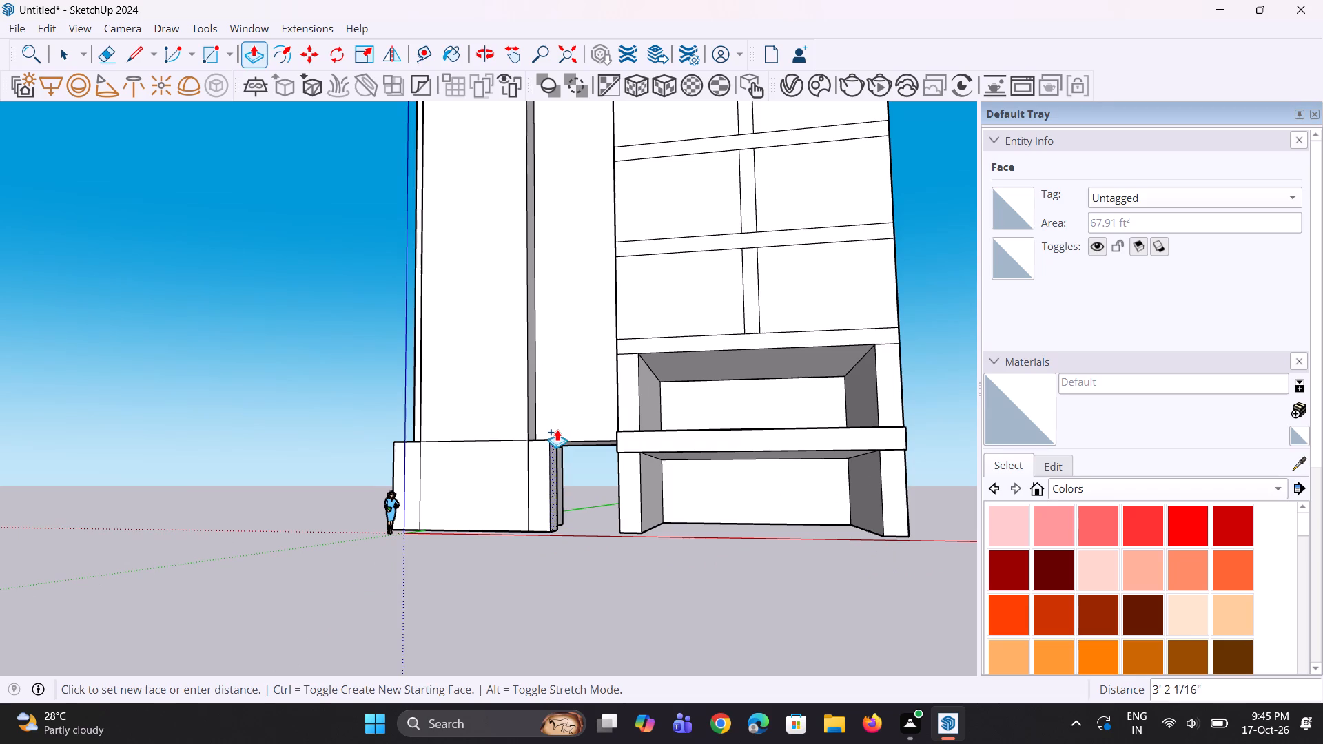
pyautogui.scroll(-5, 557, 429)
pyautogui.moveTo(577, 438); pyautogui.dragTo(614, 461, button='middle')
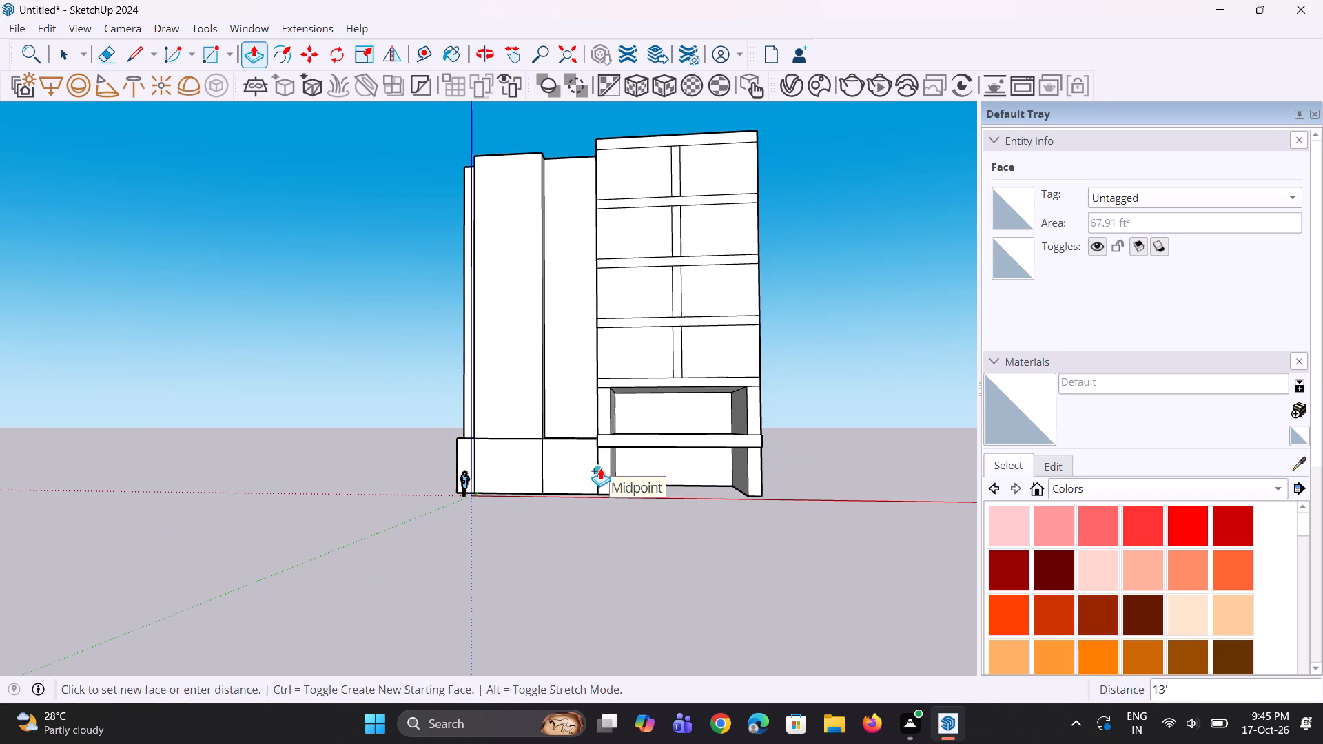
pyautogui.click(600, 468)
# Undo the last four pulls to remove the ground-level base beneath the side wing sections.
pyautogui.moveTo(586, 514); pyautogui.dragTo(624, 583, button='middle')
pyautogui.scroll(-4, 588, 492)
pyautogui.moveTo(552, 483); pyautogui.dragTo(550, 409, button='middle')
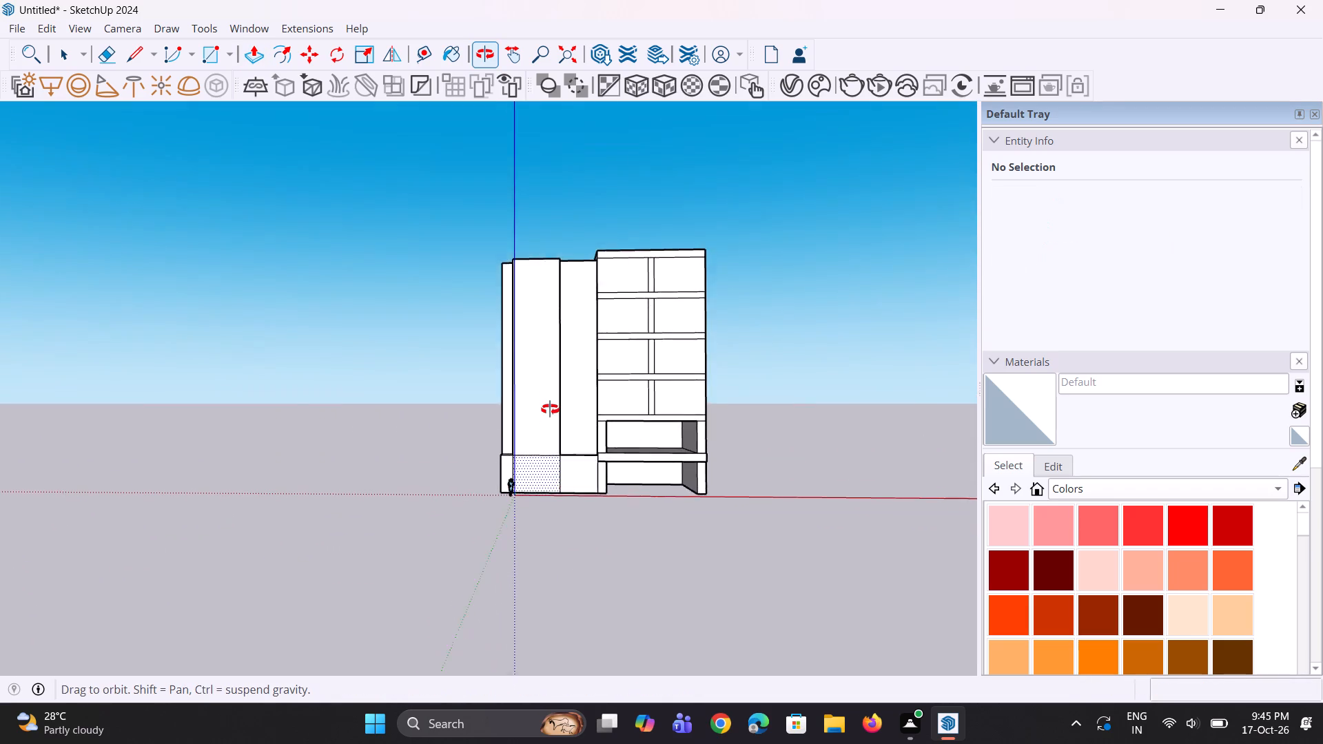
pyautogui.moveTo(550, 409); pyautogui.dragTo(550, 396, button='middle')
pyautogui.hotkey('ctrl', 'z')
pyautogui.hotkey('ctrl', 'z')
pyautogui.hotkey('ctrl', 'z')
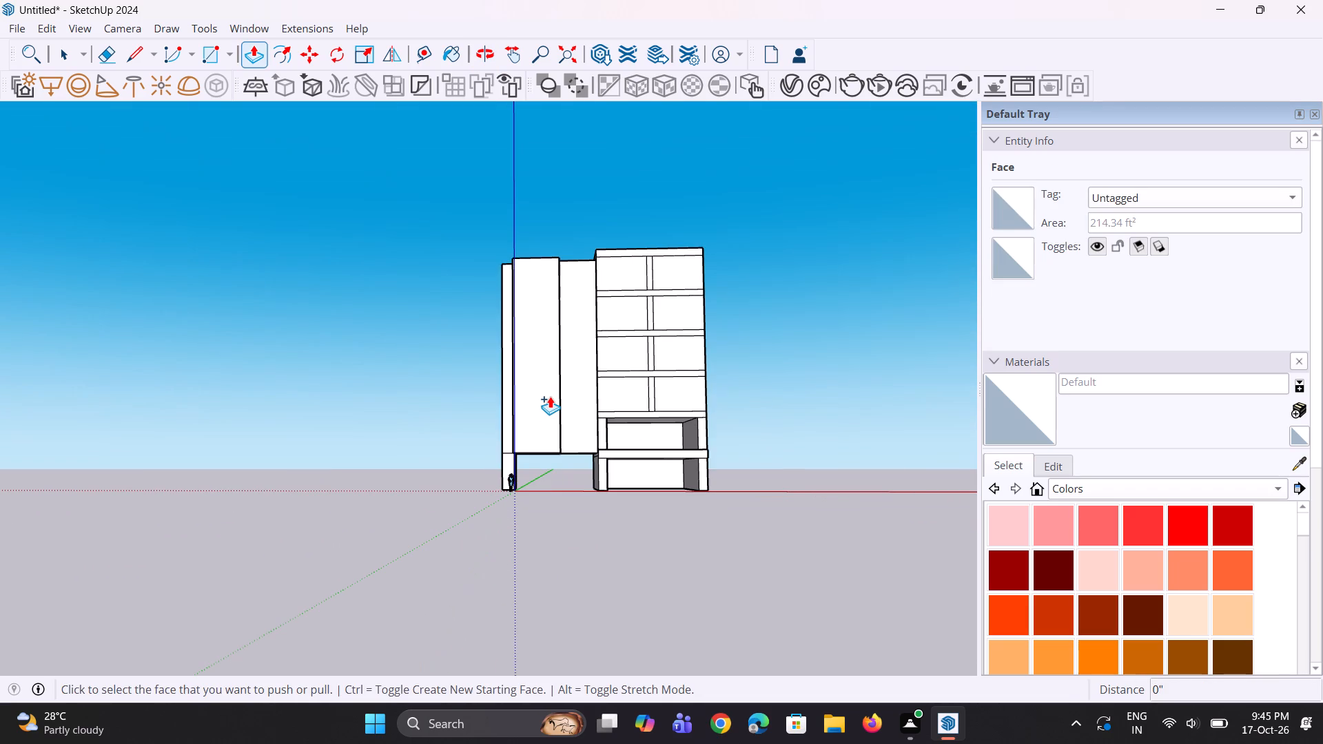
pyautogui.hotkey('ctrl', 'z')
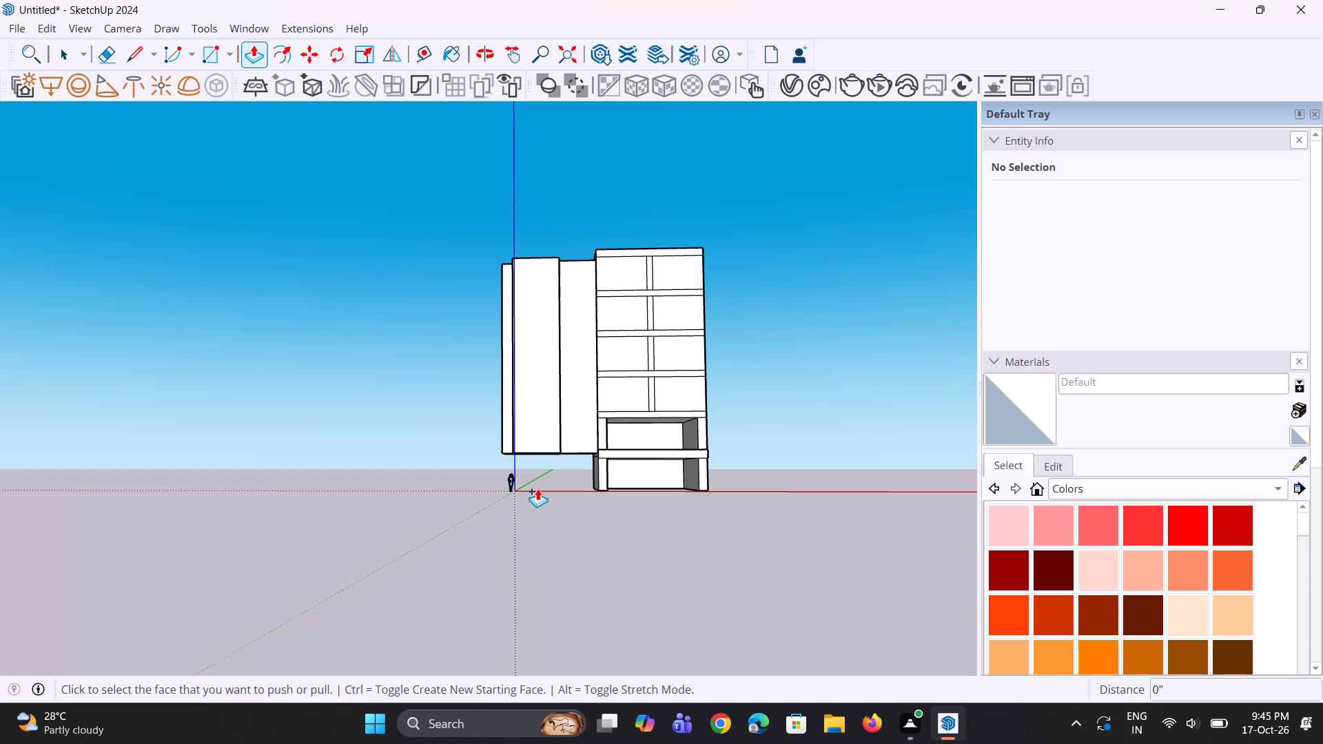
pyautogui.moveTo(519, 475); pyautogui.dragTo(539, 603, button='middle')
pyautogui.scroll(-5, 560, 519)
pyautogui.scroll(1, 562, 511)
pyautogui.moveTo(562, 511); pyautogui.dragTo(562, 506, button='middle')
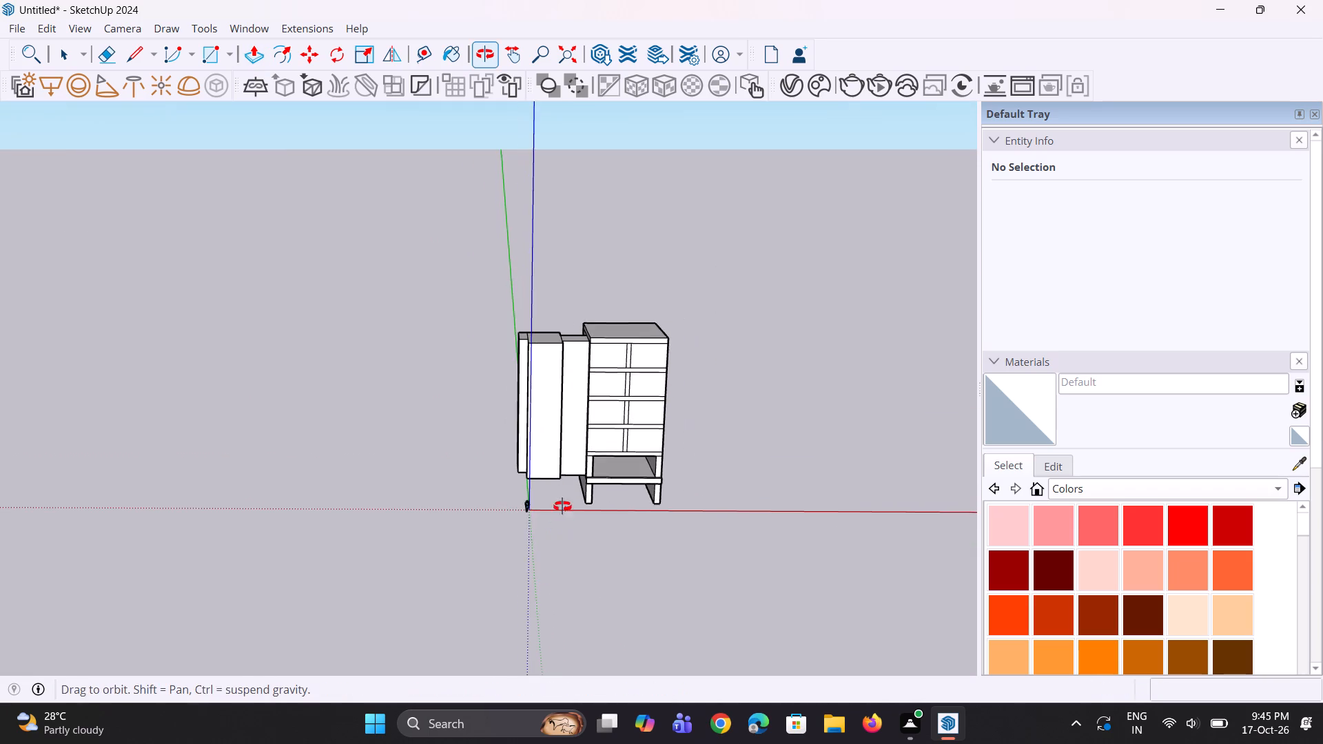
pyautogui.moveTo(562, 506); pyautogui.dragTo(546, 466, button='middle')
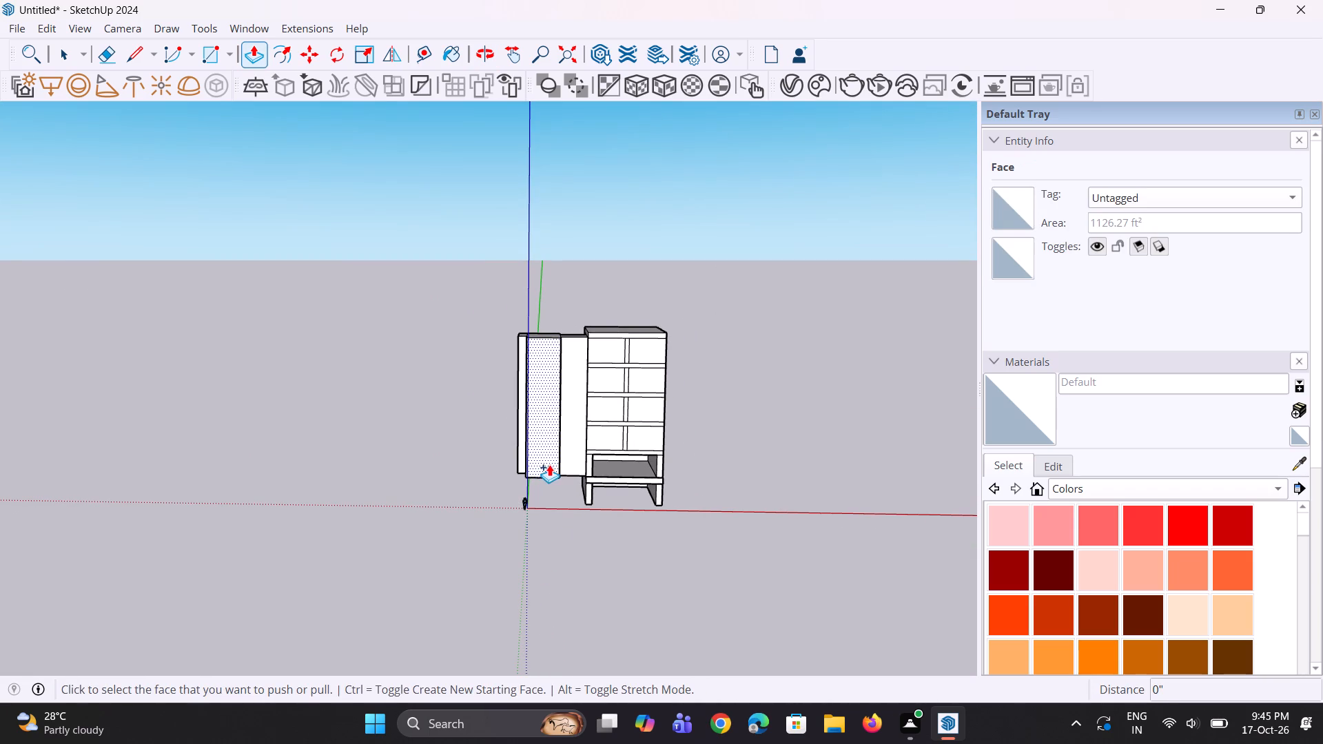
# Push the top-storey front panel between the side wing and the central strip back about 4' 10 5/8".
pyautogui.scroll(-5, 574, 459)
pyautogui.moveTo(574, 459); pyautogui.dragTo(594, 484, button='middle')
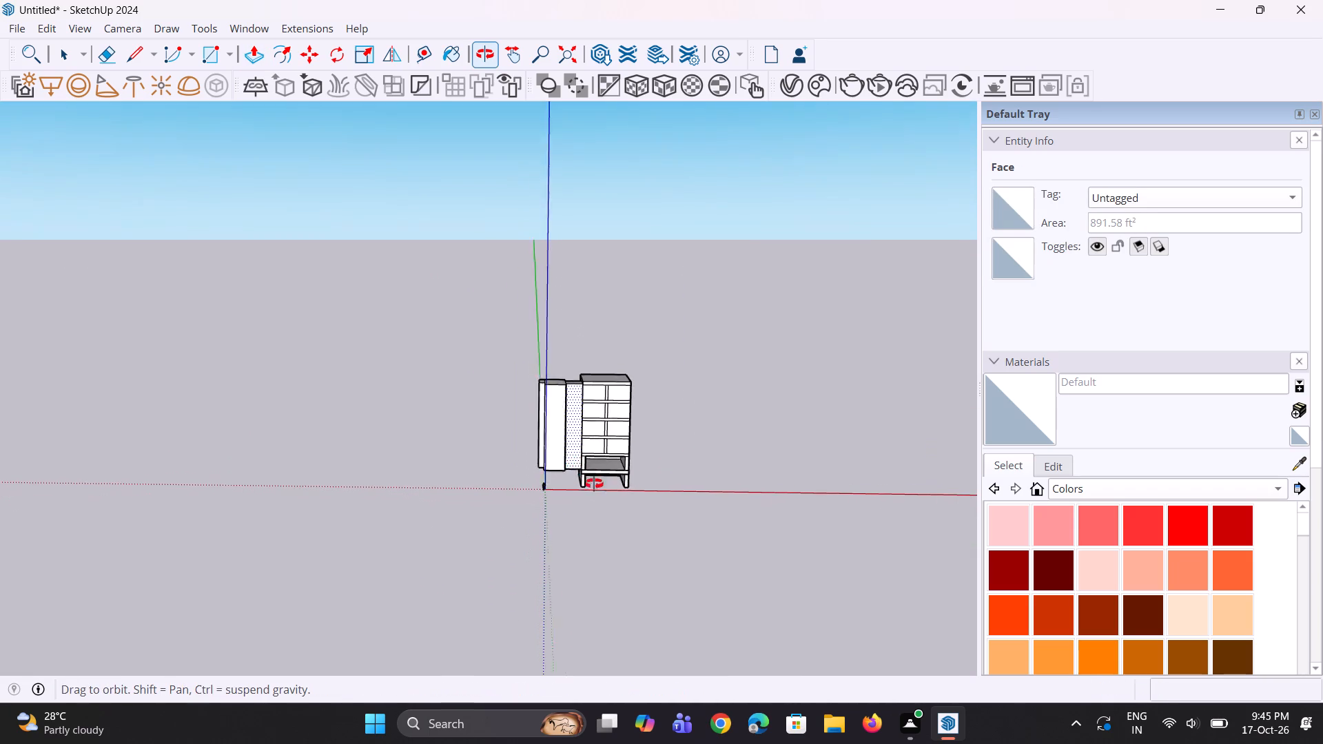
pyautogui.moveTo(594, 484); pyautogui.dragTo(560, 388, button='middle')
pyautogui.scroll(1, 542, 456)
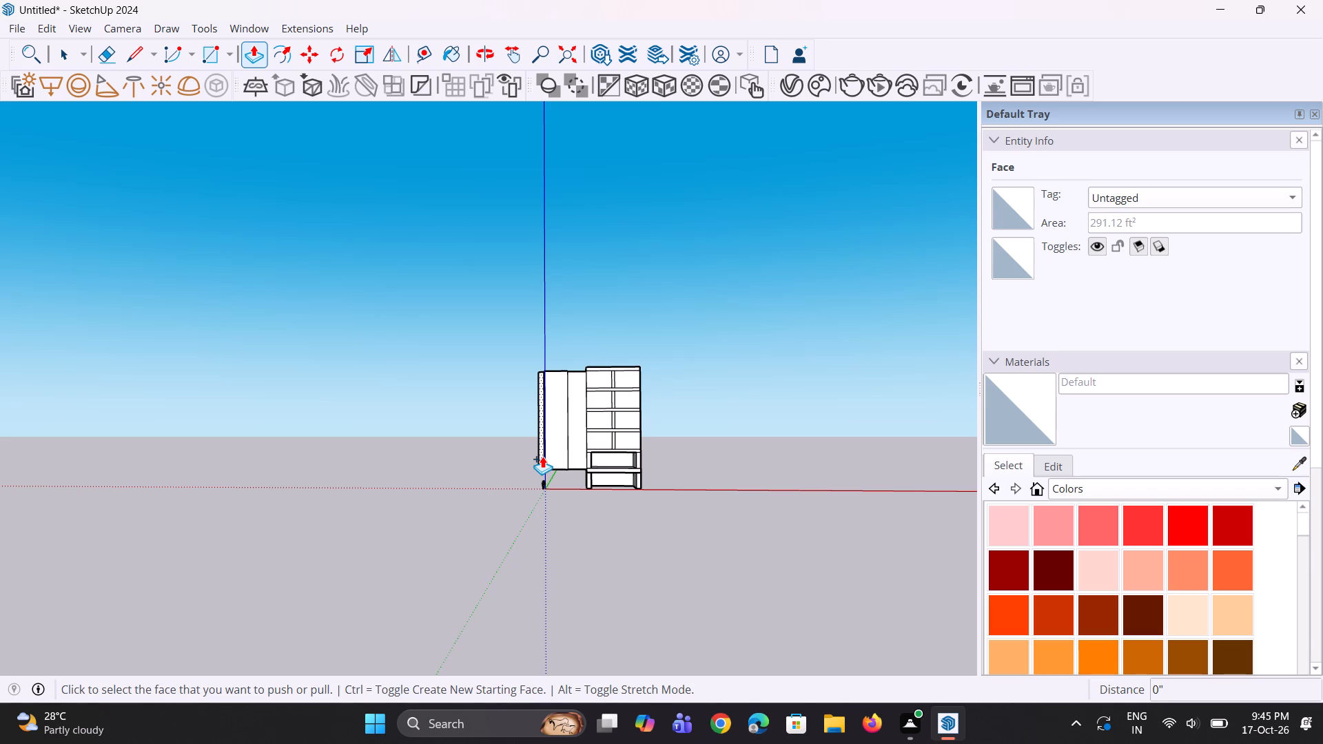
pyautogui.scroll(2, 588, 267)
pyautogui.scroll(10, 565, 351)
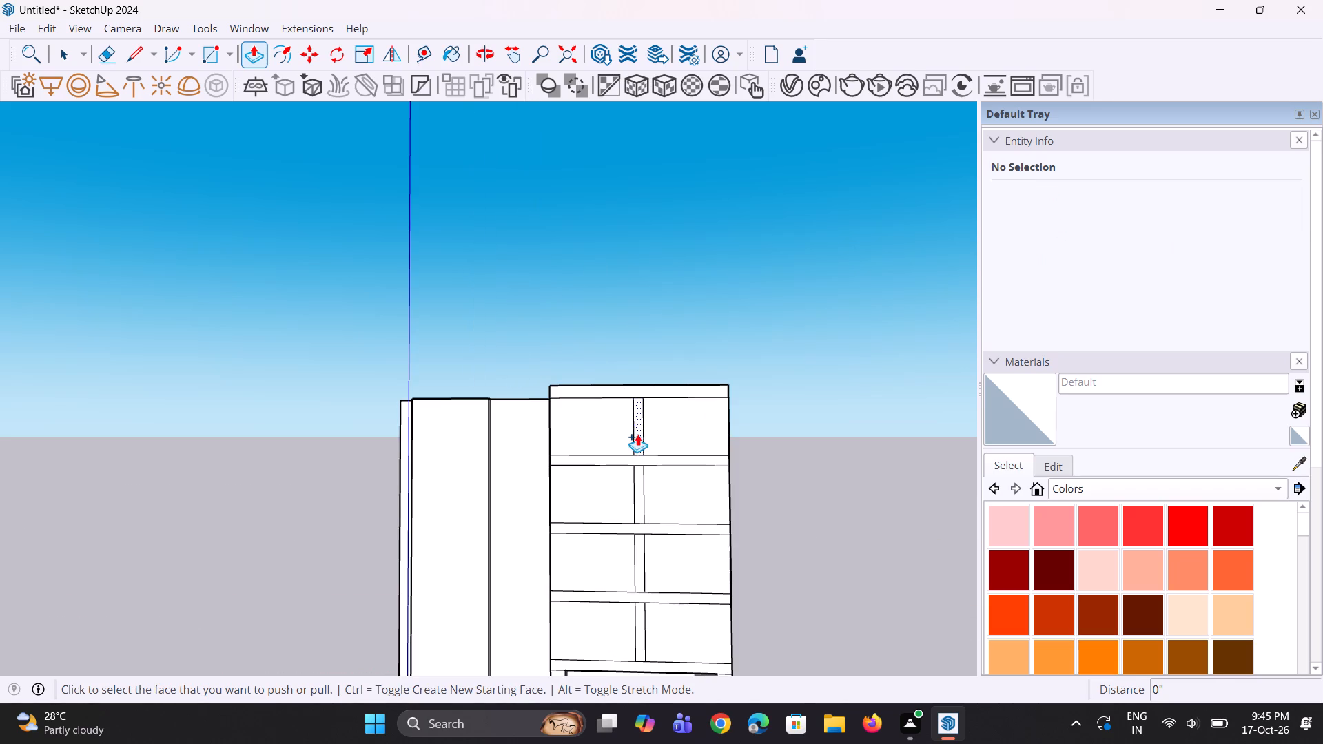
pyautogui.scroll(1, 620, 437)
pyautogui.moveTo(623, 449); pyautogui.dragTo(611, 484, button='middle')
pyautogui.click(596, 453)
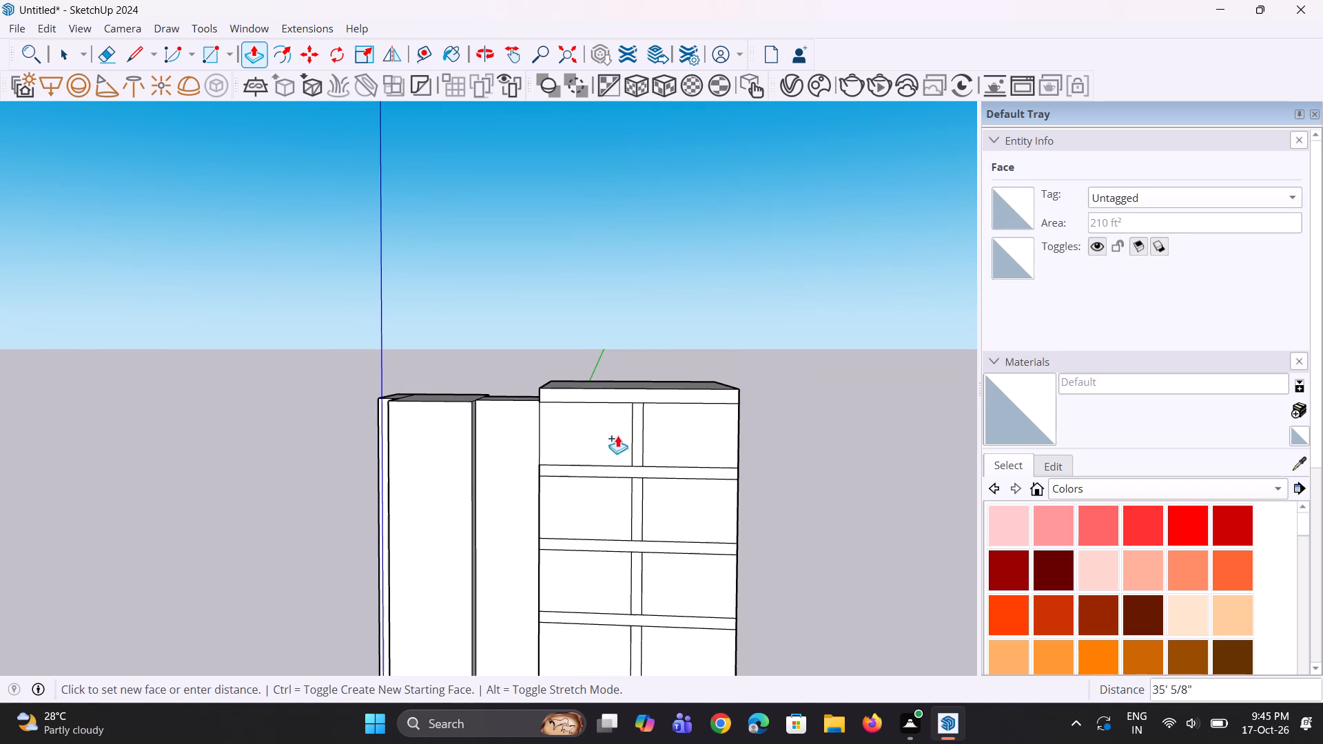
pyautogui.moveTo(618, 443); pyautogui.dragTo(483, 480, button='middle')
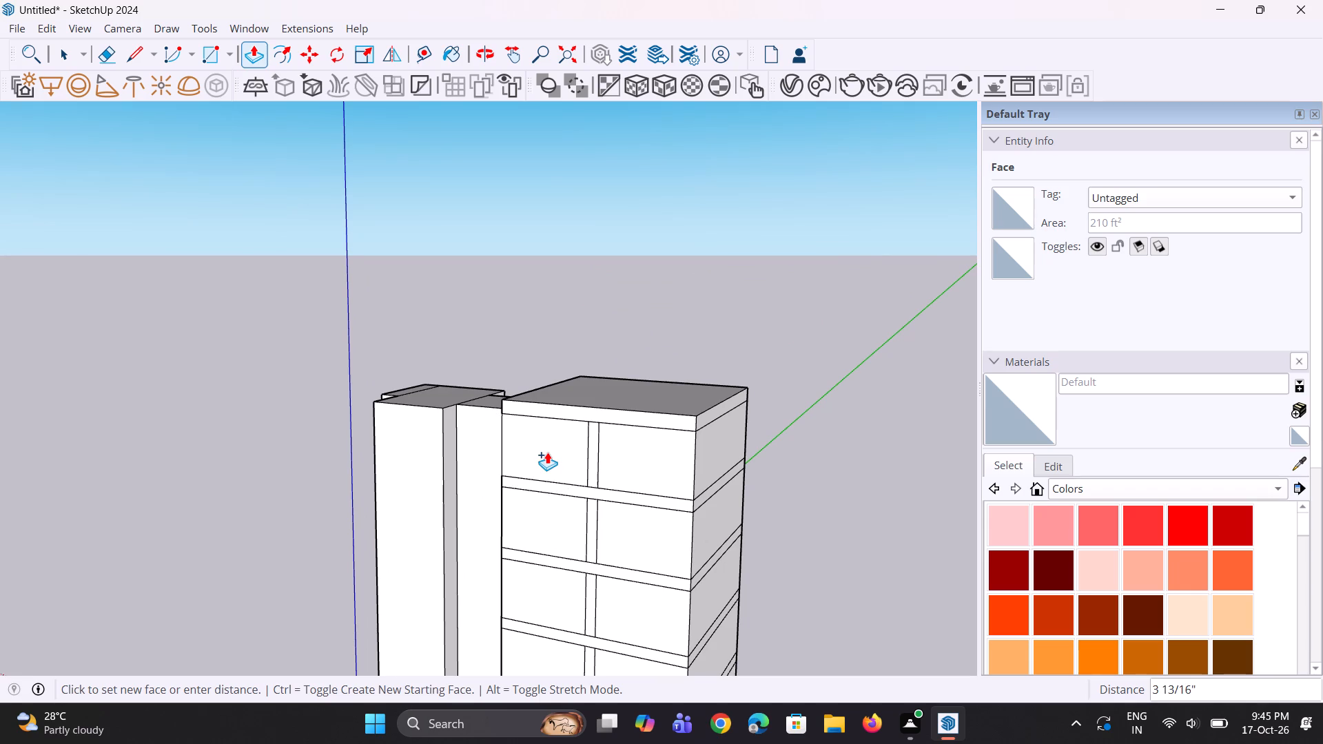
pyautogui.click(547, 452)
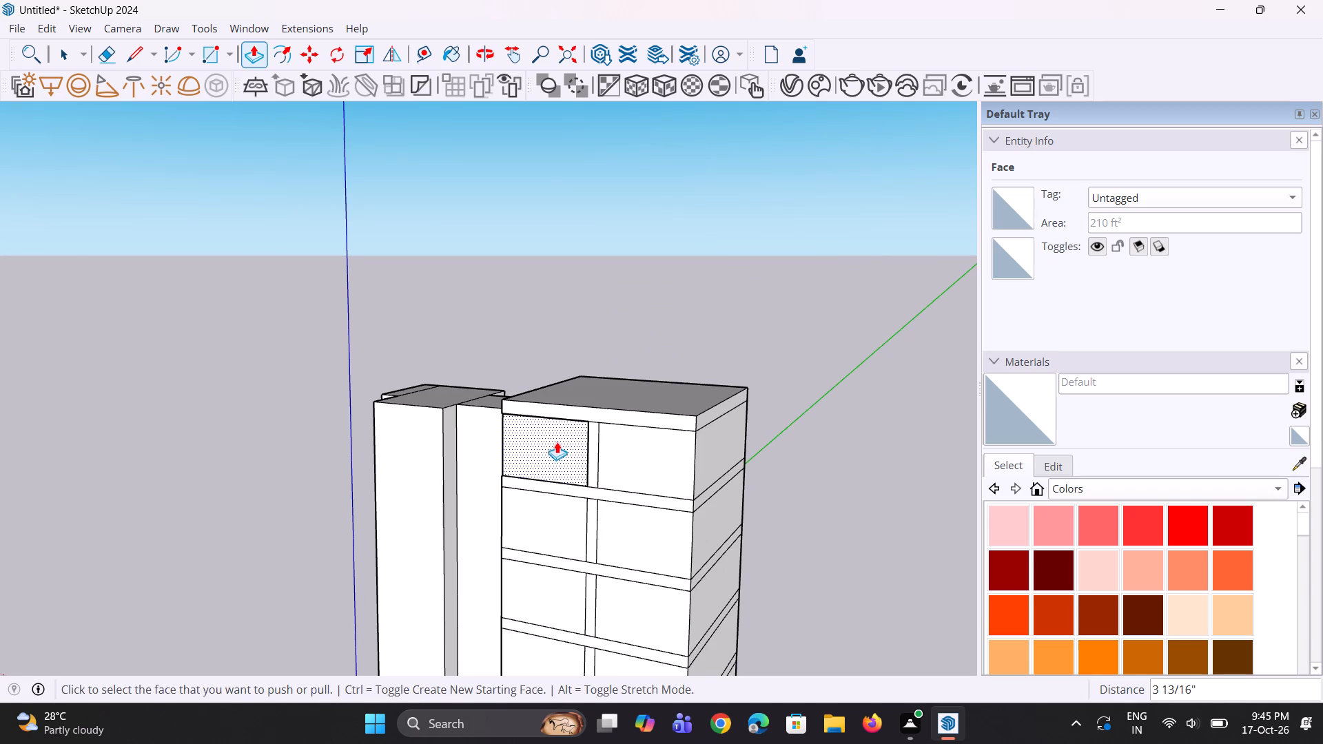
pyautogui.click(557, 454)
pyautogui.click(565, 440)
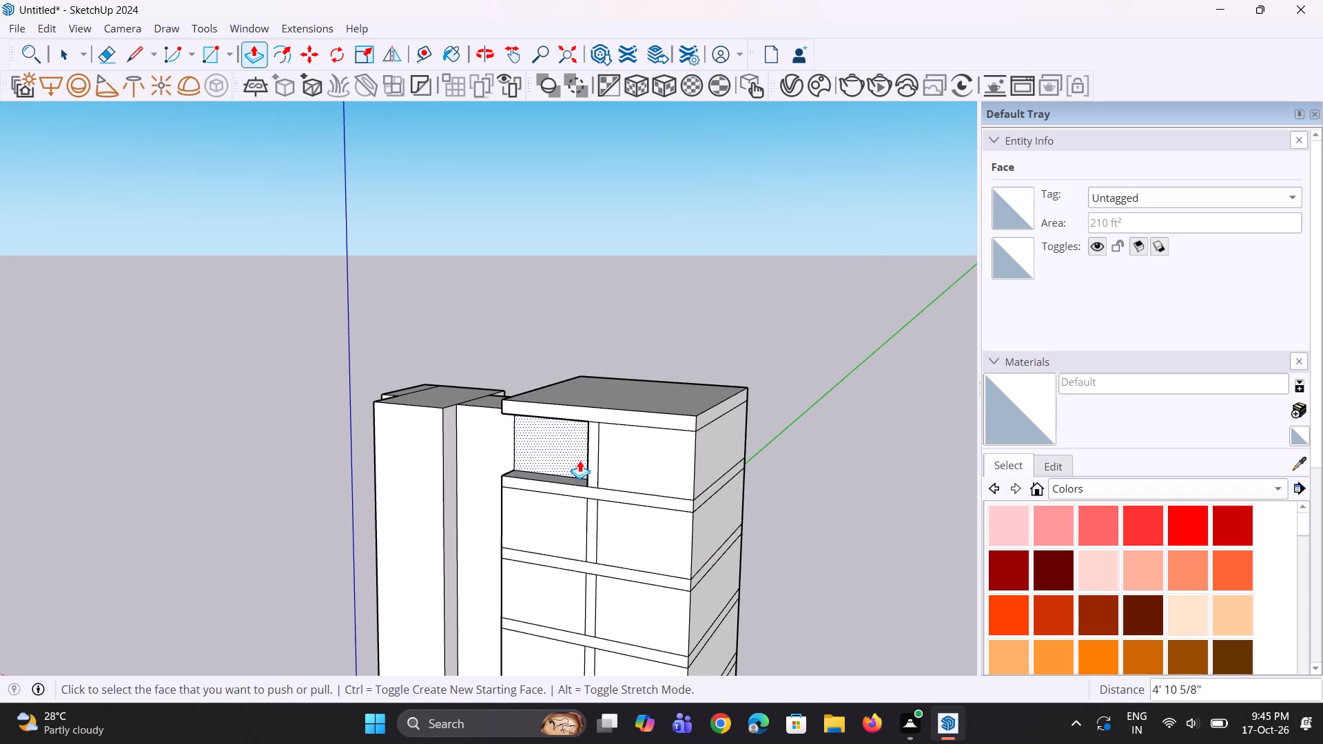
# Repeat the same recess on the remaining seven front panels of the upper four storeys, leaving slab bands and central strip projecting.
pyautogui.doubleClick(626, 462)
pyautogui.doubleClick(552, 528)
pyautogui.doubleClick(633, 525)
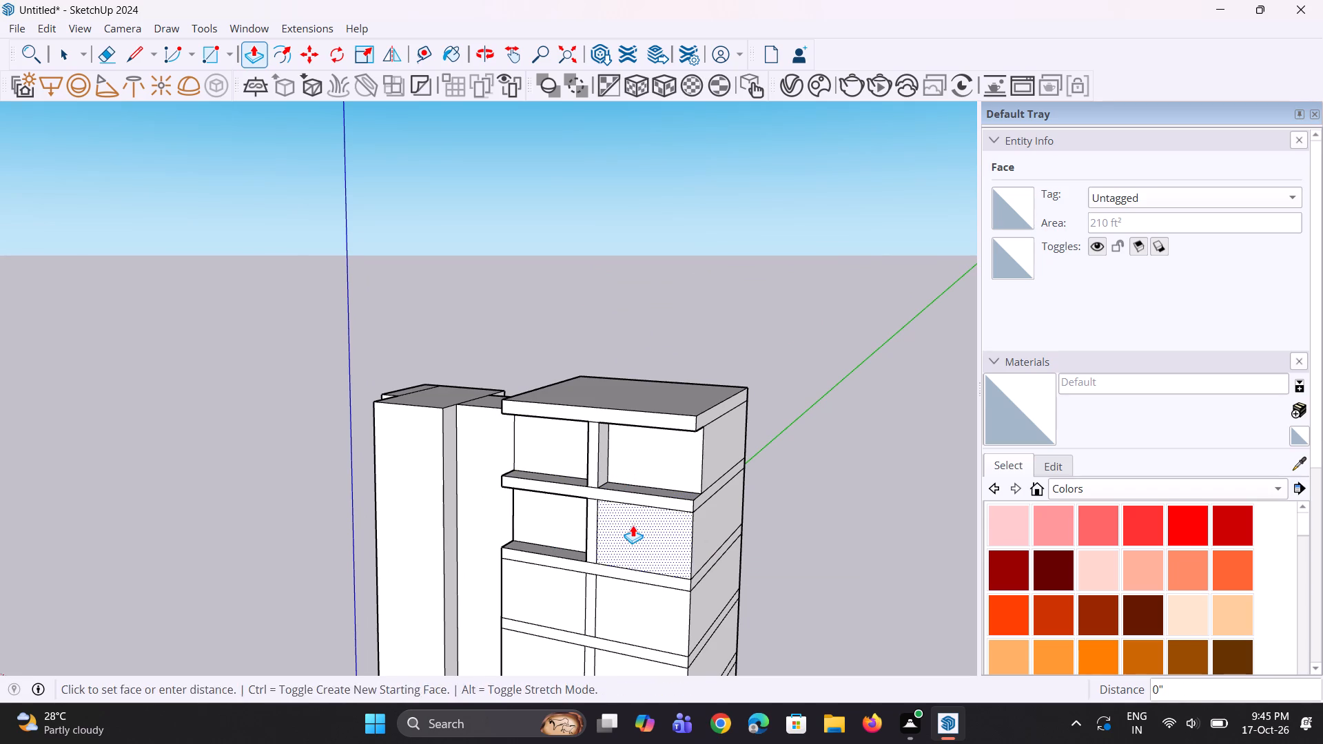
pyautogui.doubleClick(551, 595)
pyautogui.scroll(-5, 585, 501)
pyautogui.scroll(4, 591, 605)
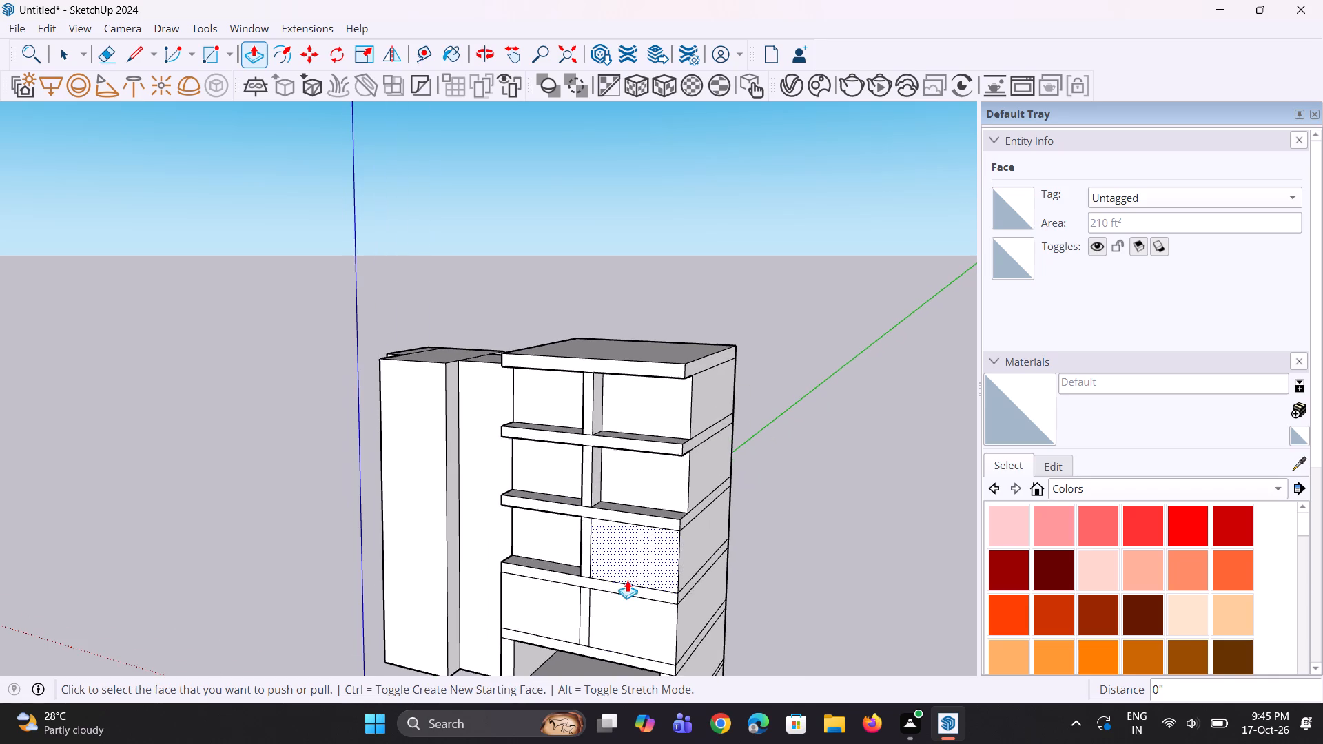
pyautogui.doubleClick(632, 560)
pyautogui.doubleClick(568, 608)
pyautogui.doubleClick(633, 611)
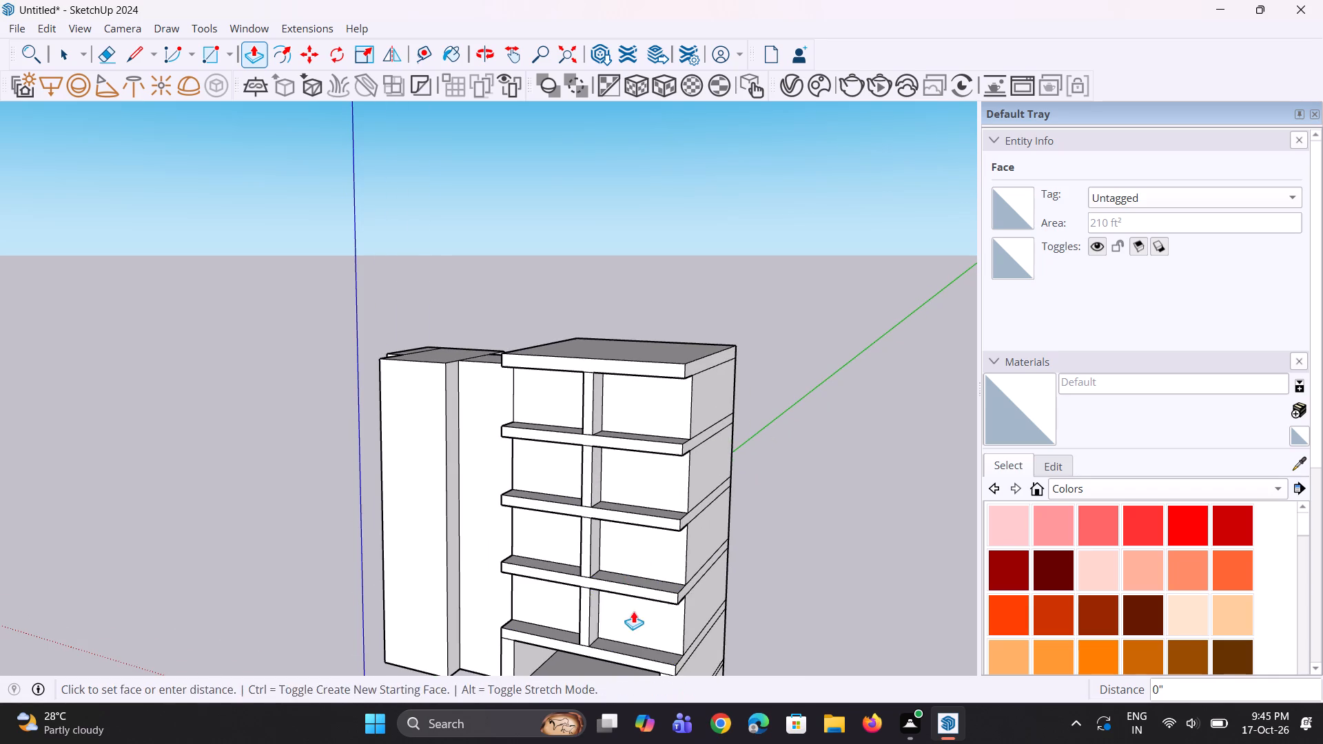
# Widen the central pillar on the top storey by pulling both of its side faces outward about 1'.
pyautogui.scroll(-5, 635, 487)
pyautogui.moveTo(546, 530); pyautogui.dragTo(611, 515, button='middle')
pyautogui.scroll(10, 615, 420)
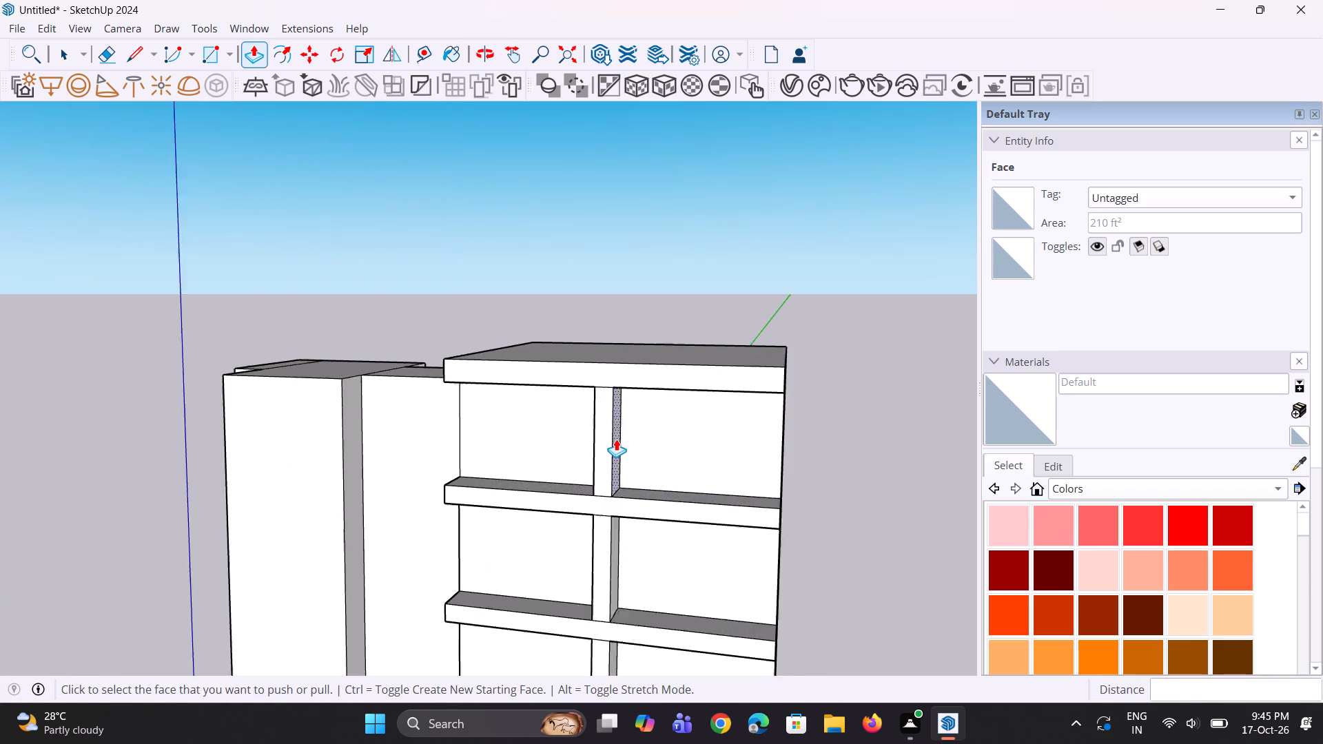
pyautogui.scroll(1, 616, 439)
pyautogui.click(616, 439)
pyautogui.click(626, 450)
pyautogui.moveTo(606, 451); pyautogui.dragTo(740, 449, button='middle')
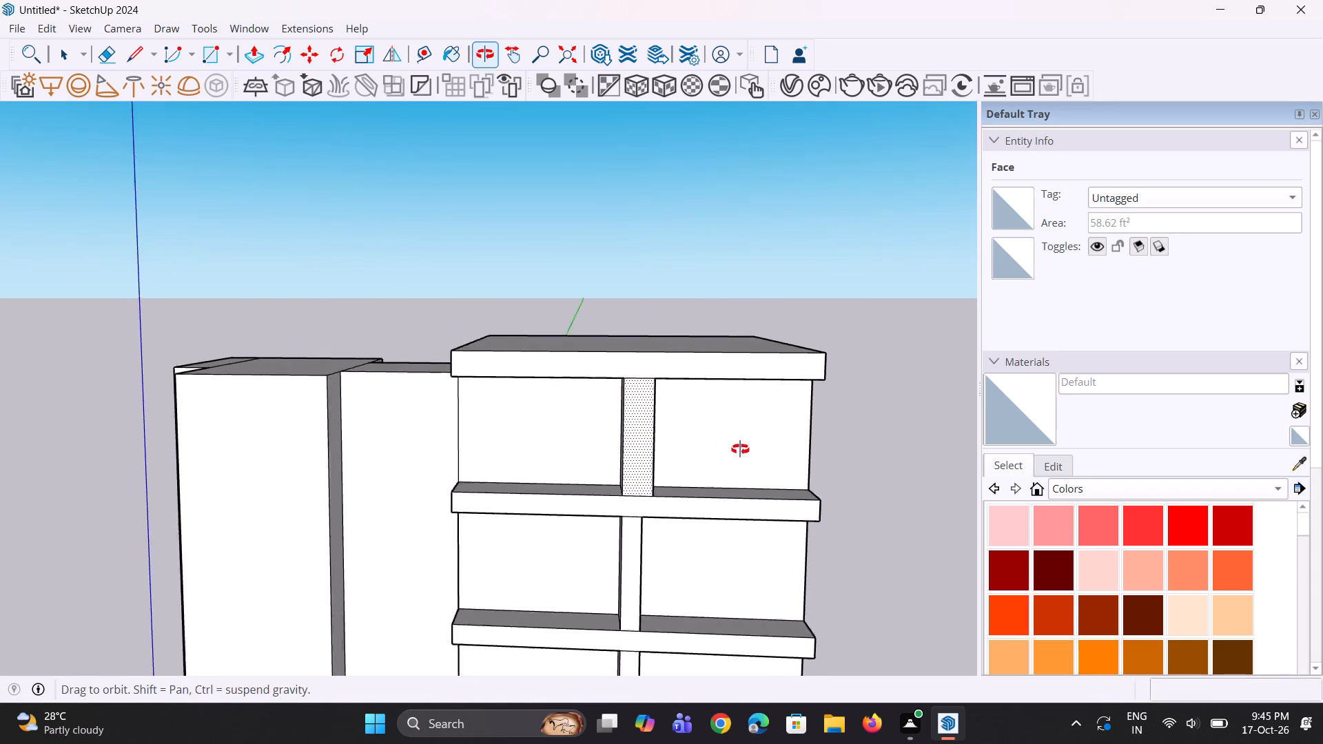
pyautogui.moveTo(740, 449); pyautogui.dragTo(741, 449, button='middle')
pyautogui.scroll(1, 666, 427)
pyautogui.click(633, 423)
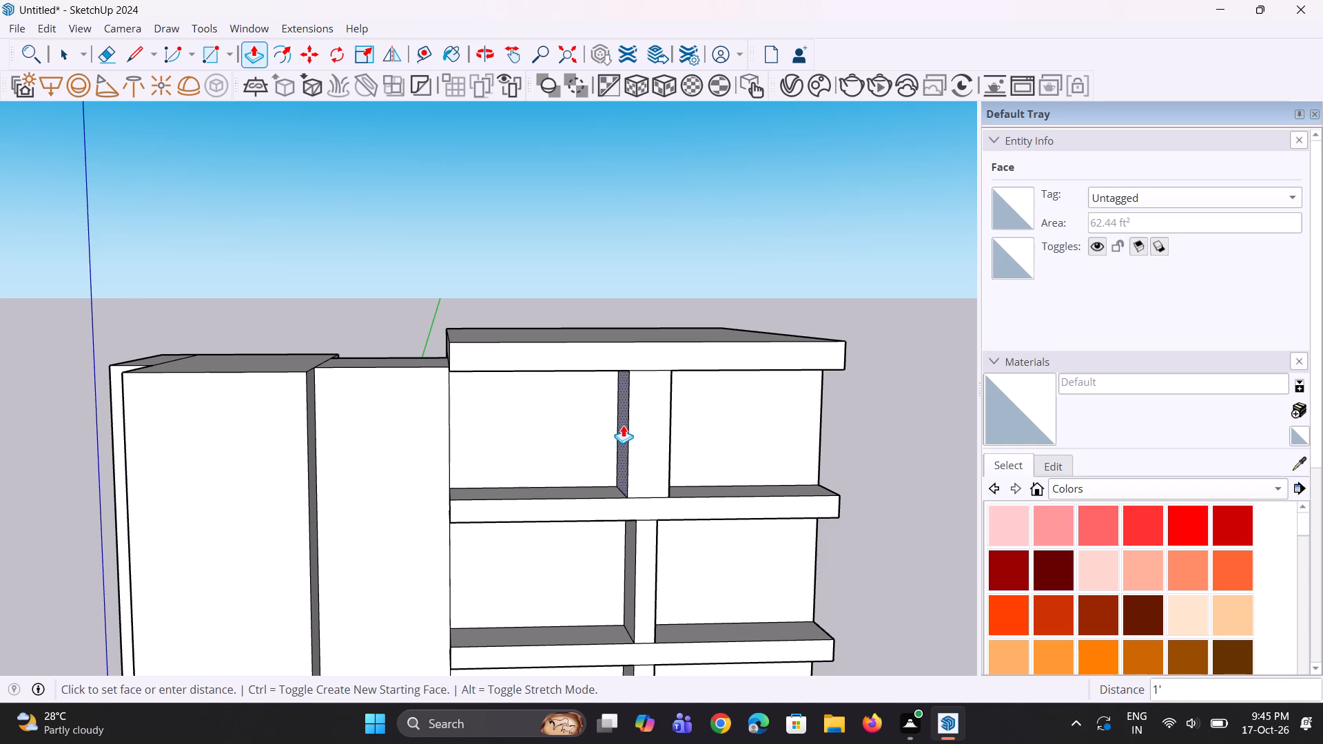
pyautogui.click(622, 425)
# Widen the central pillar one storey below the top to match, pulling its sides out about 1' 13/16" and 1' 15/16".
pyautogui.doubleClick(626, 561)
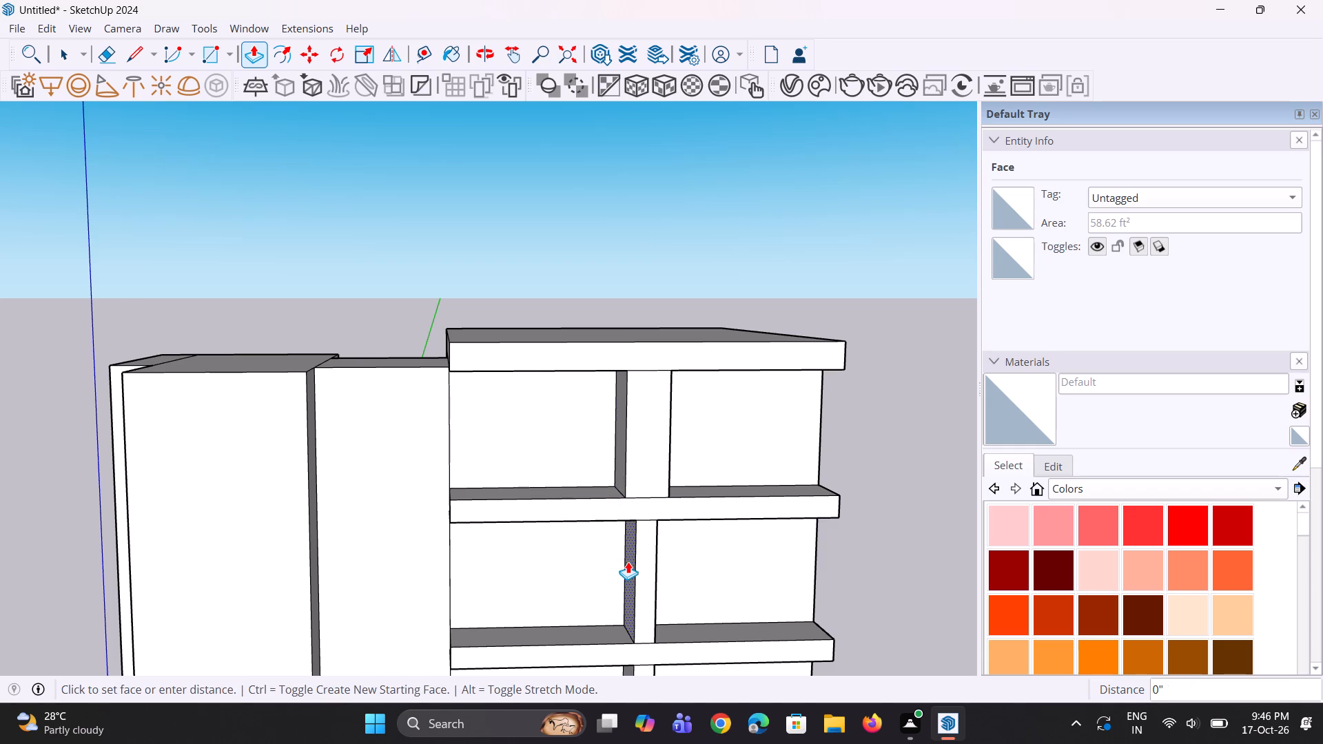
pyautogui.click(617, 461)
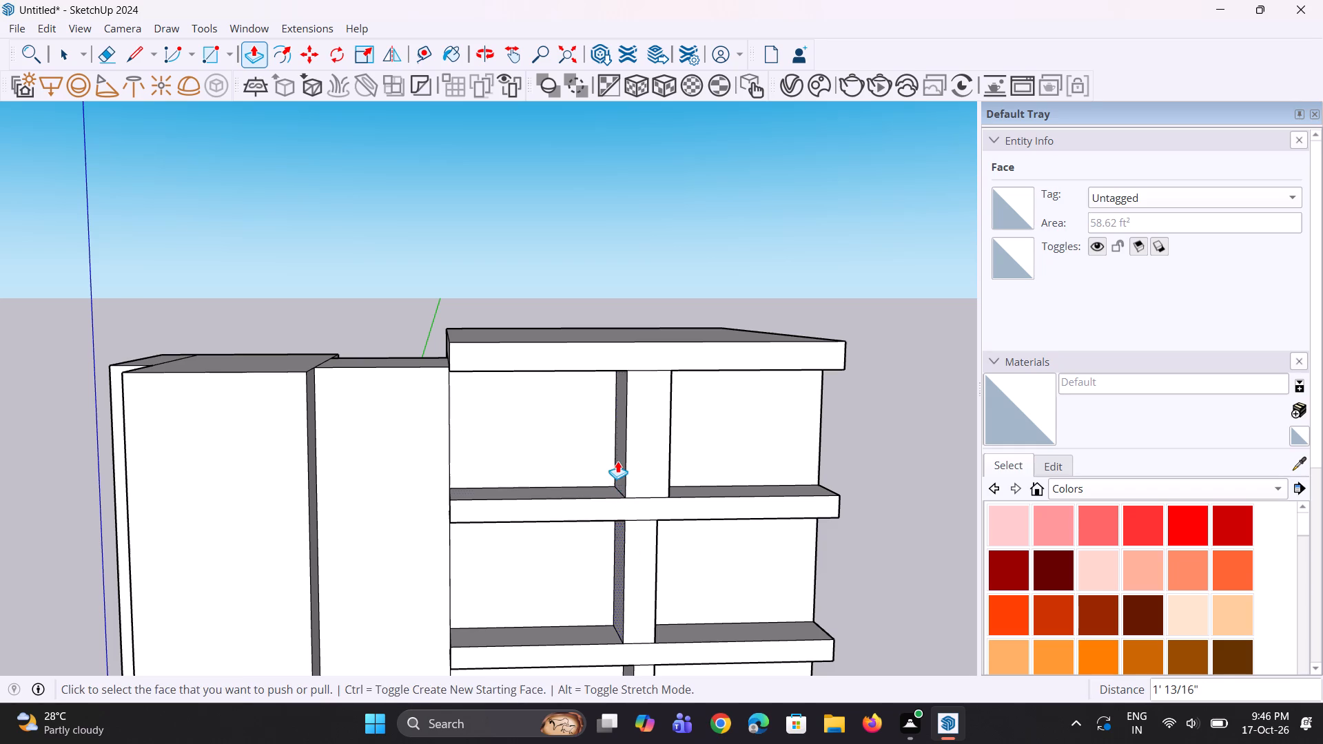
pyautogui.scroll(-5, 532, 418)
pyautogui.moveTo(623, 495); pyautogui.dragTo(376, 532, button='middle')
pyautogui.middleClick(392, 528)
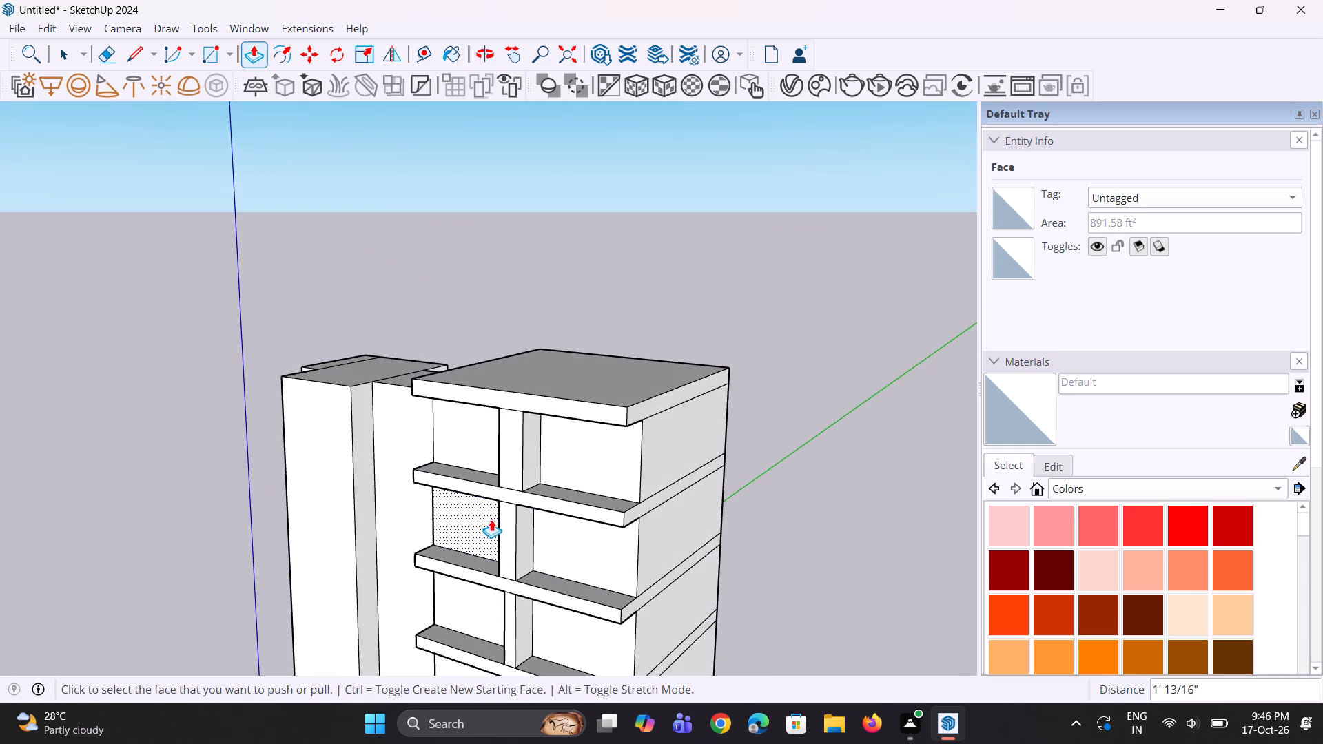
pyautogui.scroll(3, 504, 531)
pyautogui.click(535, 528)
pyautogui.click(542, 448)
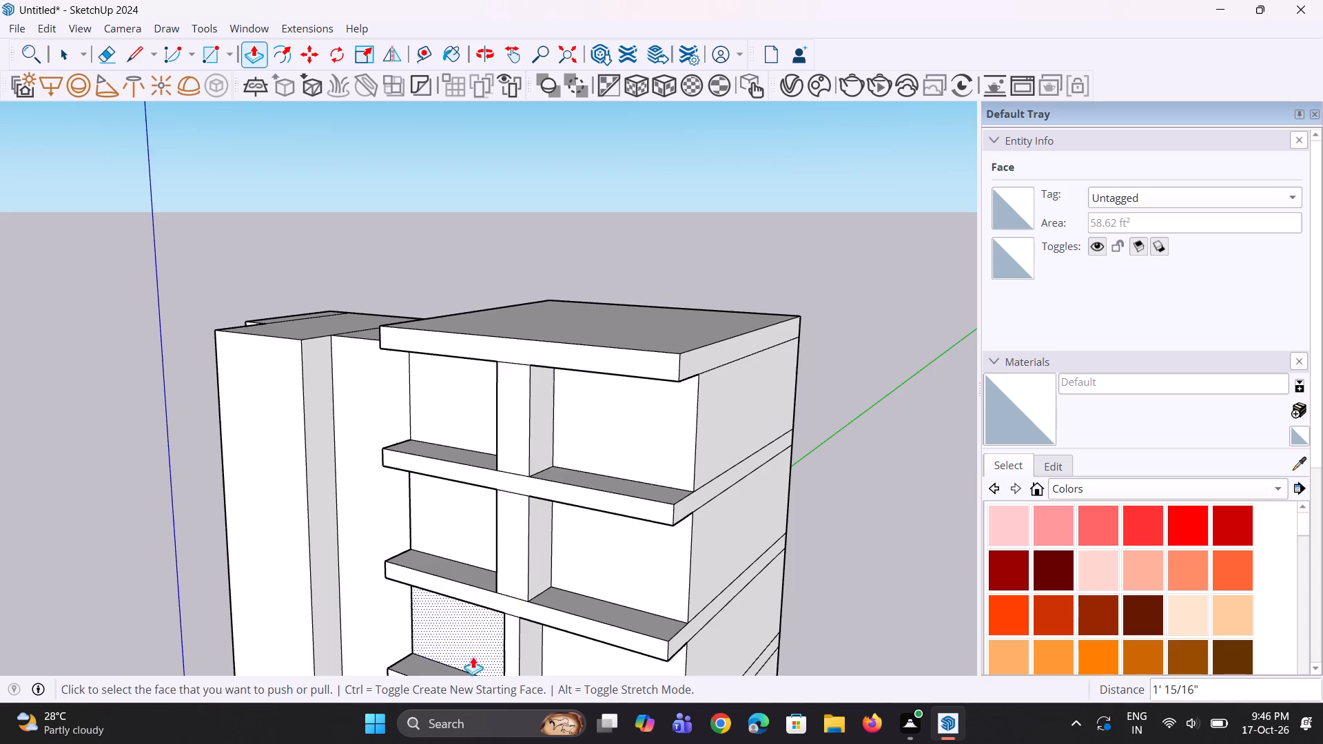
# Widen the central pillar on the third storey from the top, pulling its sides out about 1' 13/16" and 1' 15/16".
pyautogui.moveTo(481, 648); pyautogui.dragTo(607, 530, button='middle')
pyautogui.scroll(-11, 602, 472)
pyautogui.moveTo(577, 546); pyautogui.dragTo(582, 564, button='middle')
pyautogui.scroll(2, 576, 560)
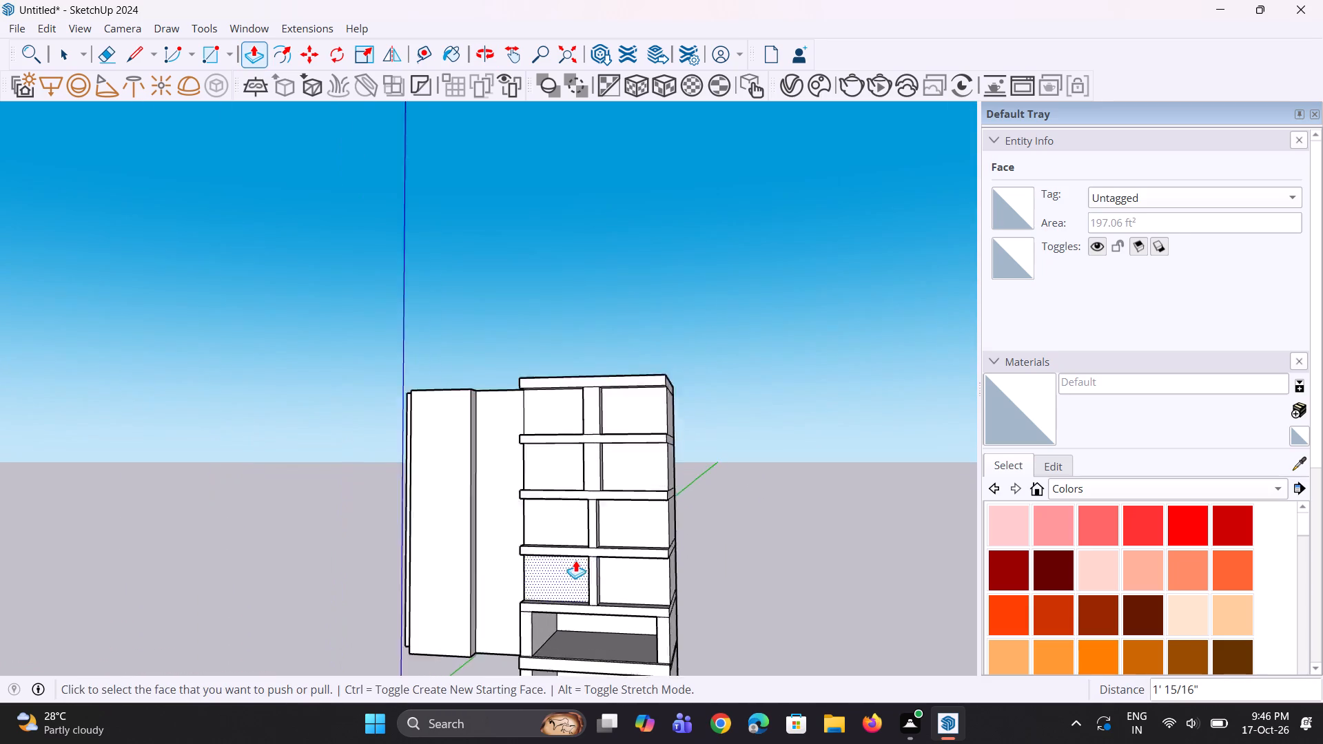
pyautogui.scroll(9, 575, 560)
pyautogui.moveTo(580, 541); pyautogui.dragTo(640, 544, button='middle')
pyautogui.moveTo(624, 495); pyautogui.dragTo(693, 568, button='middle')
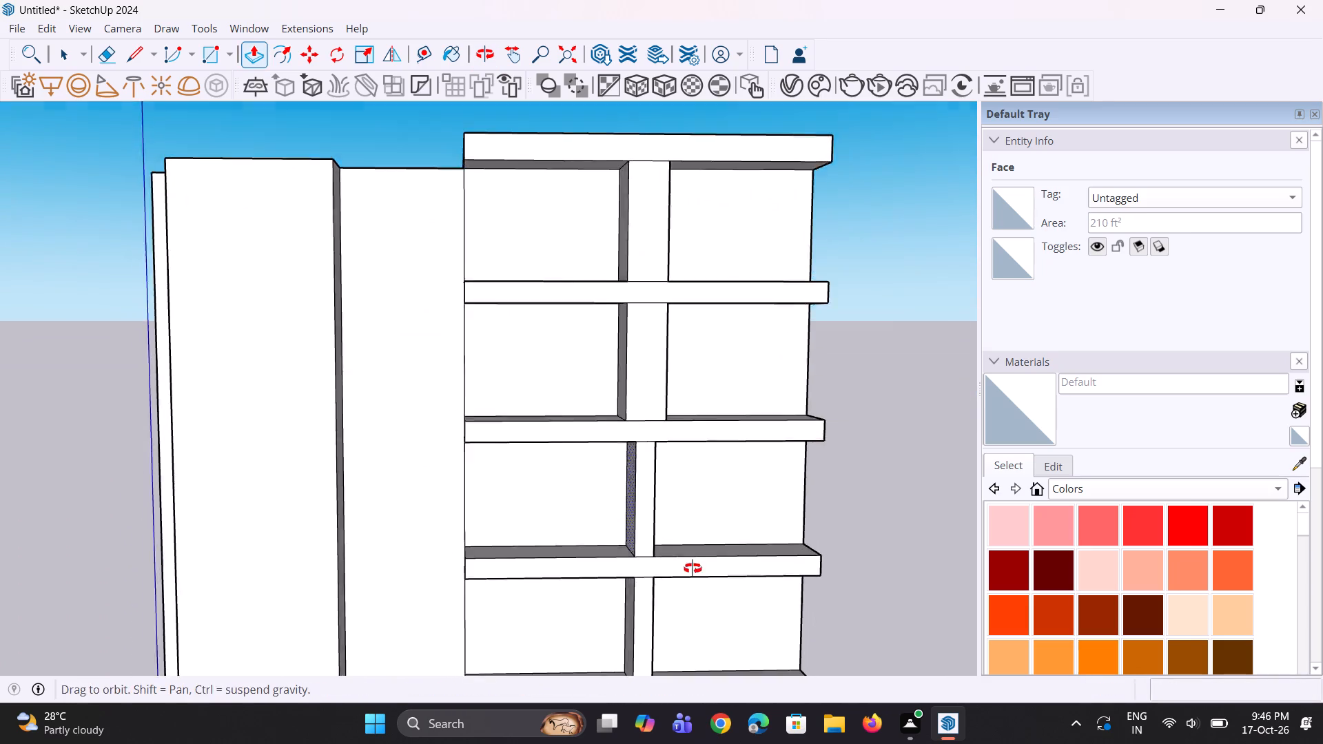
pyautogui.moveTo(693, 568); pyautogui.dragTo(701, 574, button='middle')
pyautogui.click(634, 506)
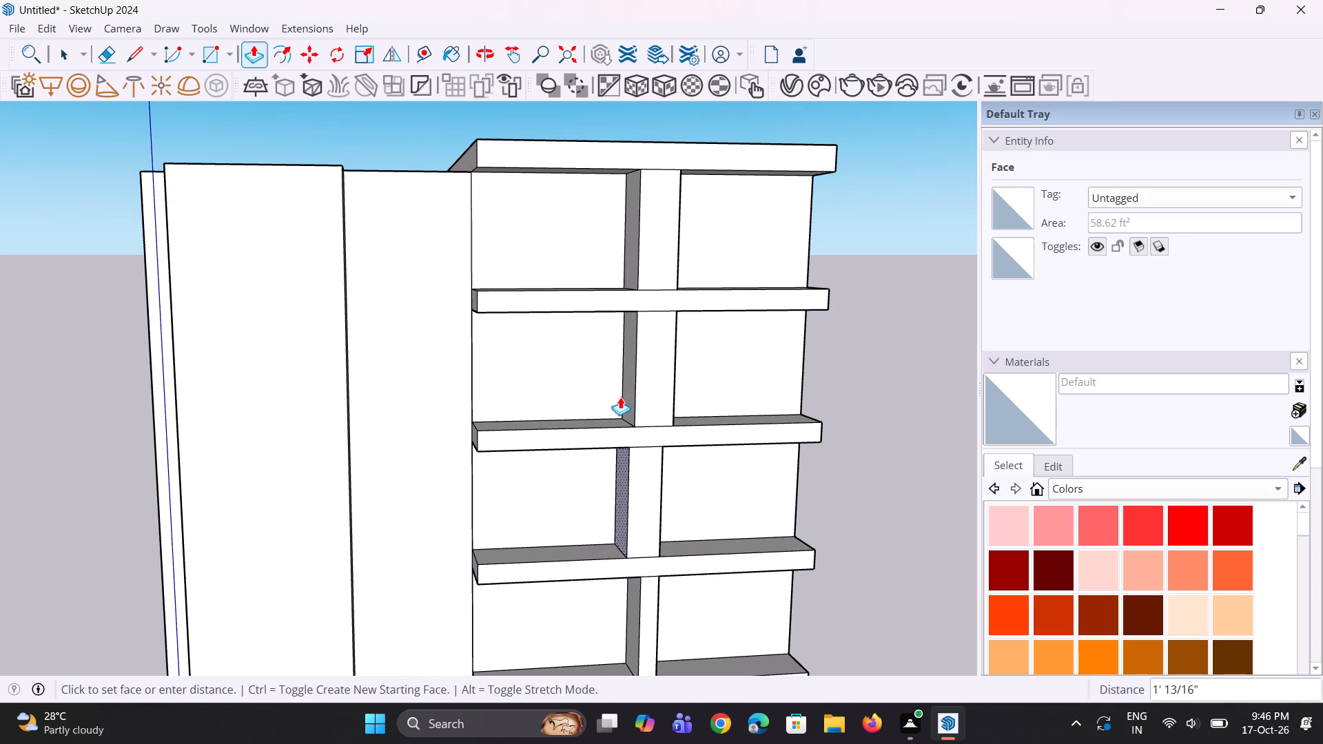
pyautogui.click(625, 393)
pyautogui.scroll(-5, 587, 504)
pyautogui.moveTo(597, 506); pyautogui.dragTo(425, 554, button='middle')
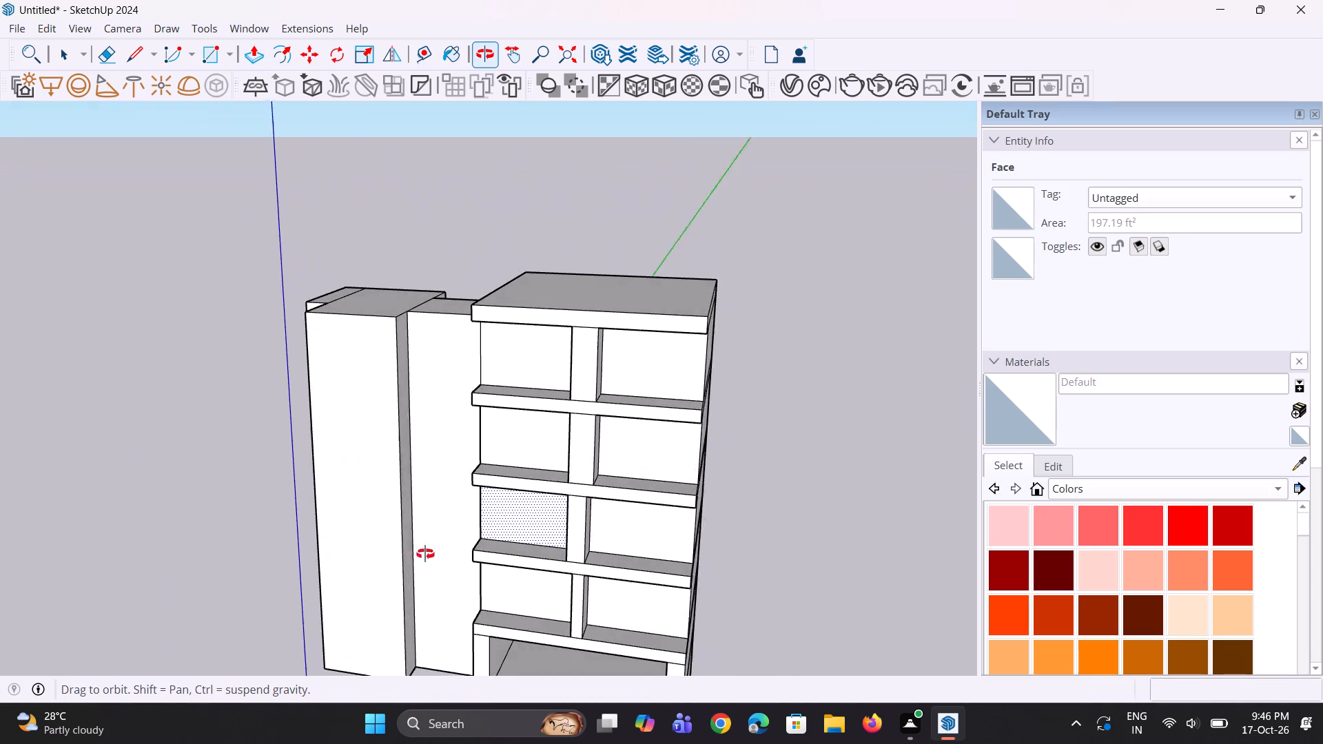
pyautogui.moveTo(425, 554); pyautogui.dragTo(396, 559, button='middle')
pyautogui.scroll(5, 555, 539)
pyautogui.click(573, 537)
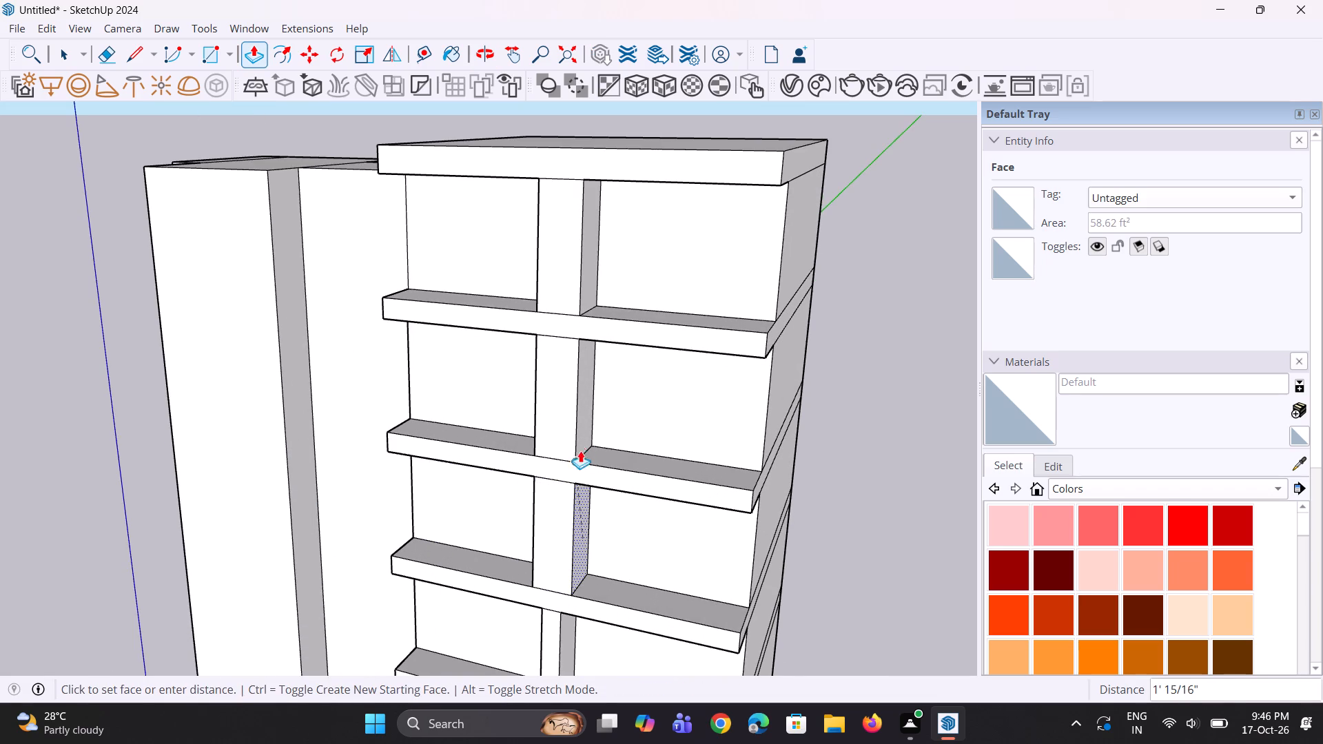
pyautogui.click(582, 430)
# Repeat the last widening distance on both side faces of the lowest pillar segment, above the open storeys.
pyautogui.scroll(-9, 584, 424)
pyautogui.scroll(3, 591, 583)
pyautogui.scroll(4, 573, 506)
pyautogui.doubleClick(572, 506)
pyautogui.moveTo(538, 529); pyautogui.dragTo(781, 509, button='middle')
pyautogui.scroll(2, 643, 487)
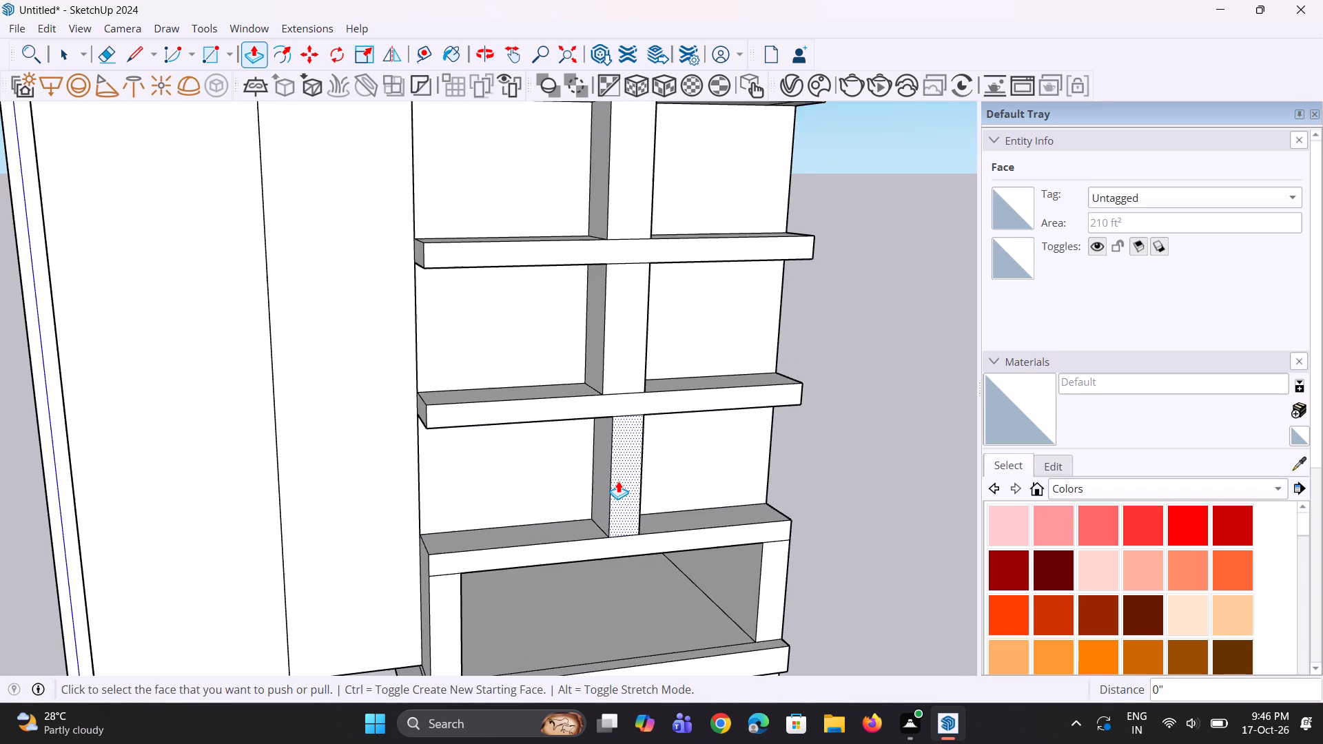
pyautogui.doubleClick(606, 481)
# Align the wing-facing pillar sides of the two middle panelled storeys with the lowest pillar segment, adjusting them about 1/8".
pyautogui.moveTo(602, 482); pyautogui.dragTo(565, 482, button='middle')
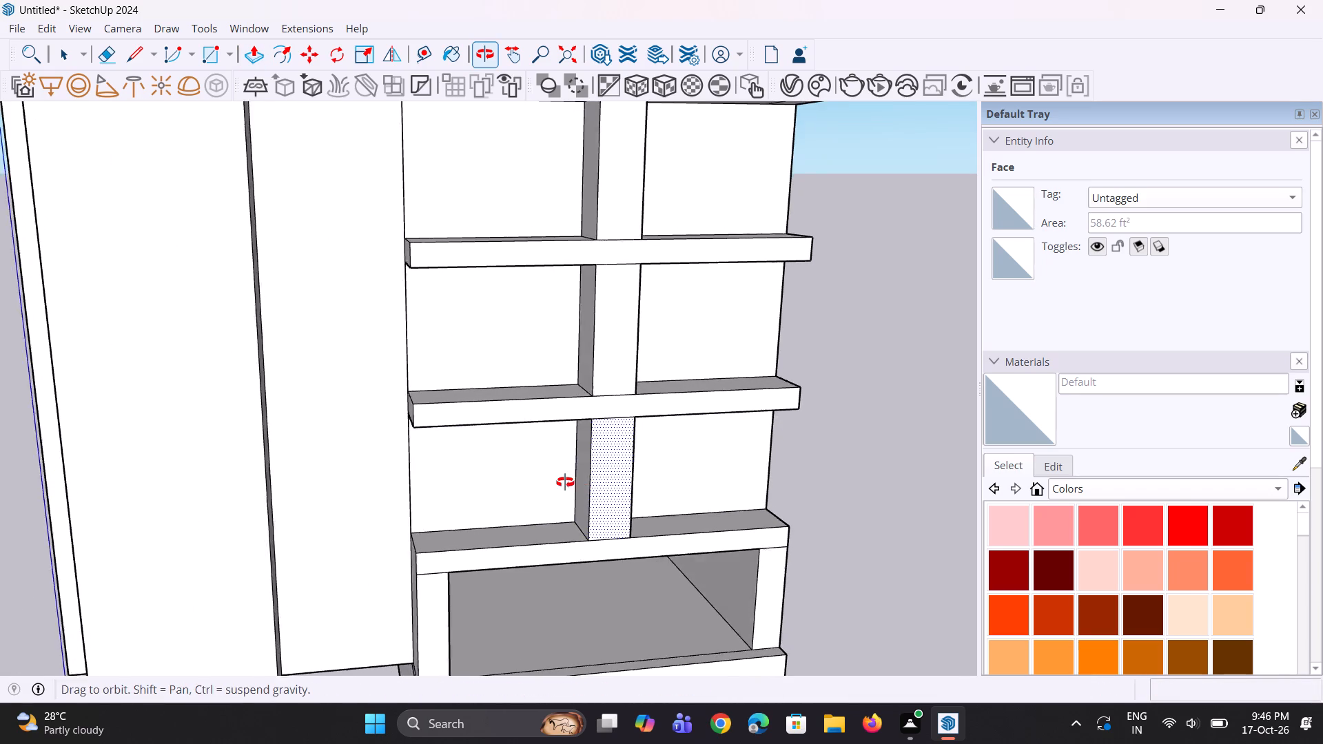
pyautogui.moveTo(565, 482); pyautogui.dragTo(548, 484, button='middle')
pyautogui.scroll(1, 573, 366)
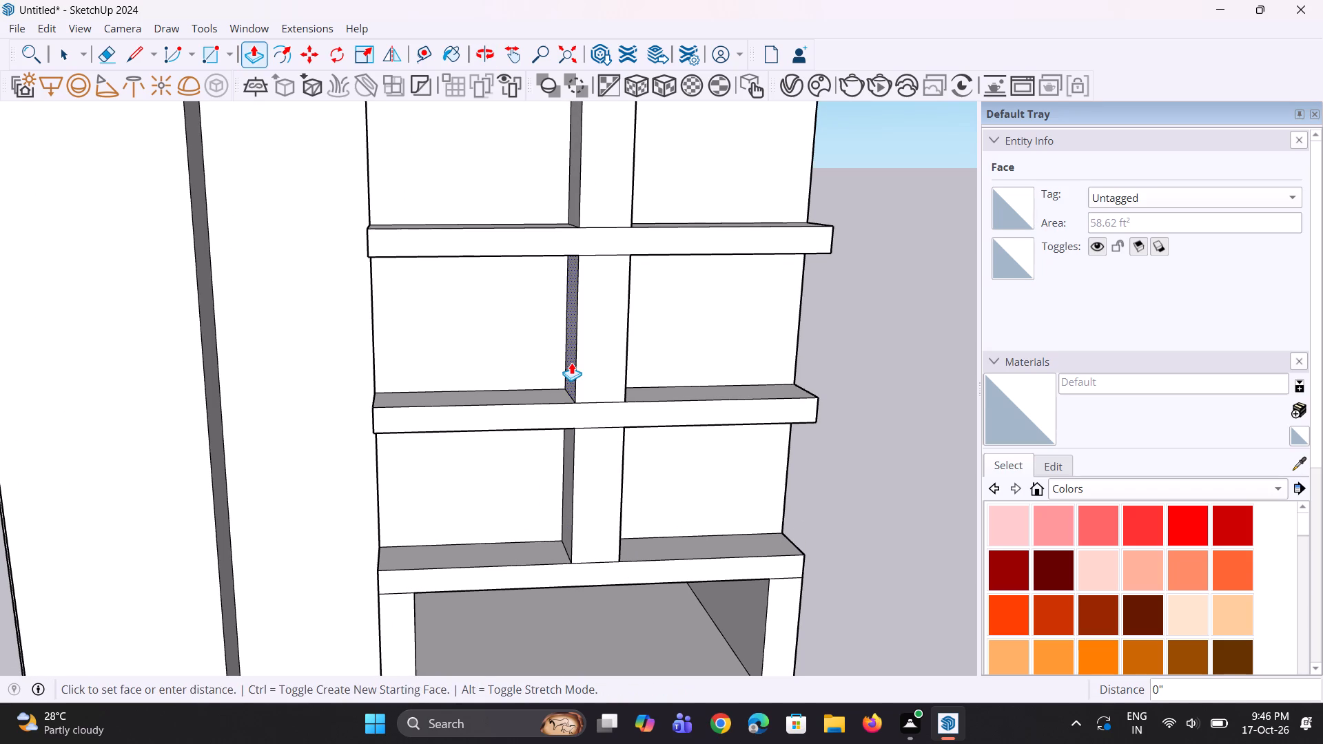
pyautogui.click(571, 362)
pyautogui.click(570, 464)
pyautogui.scroll(-5, 564, 482)
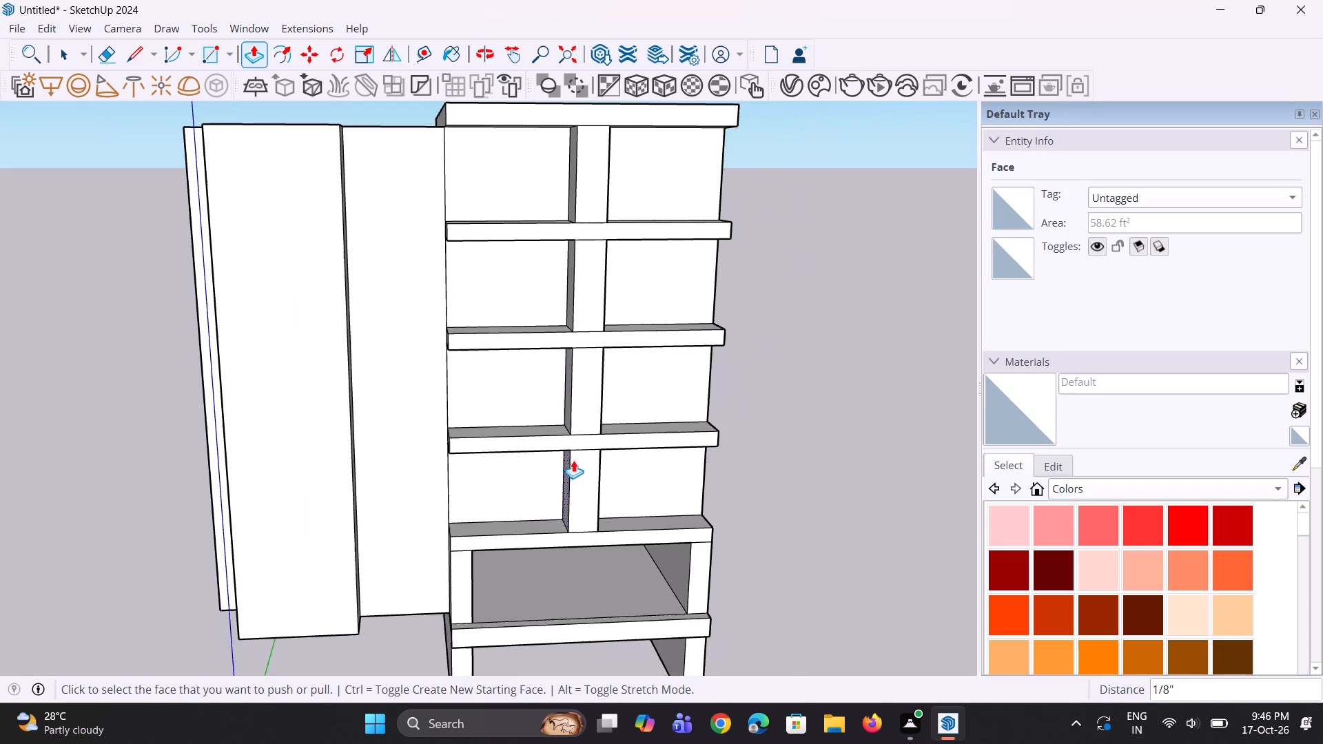
pyautogui.scroll(6, 545, 289)
pyautogui.click(584, 317)
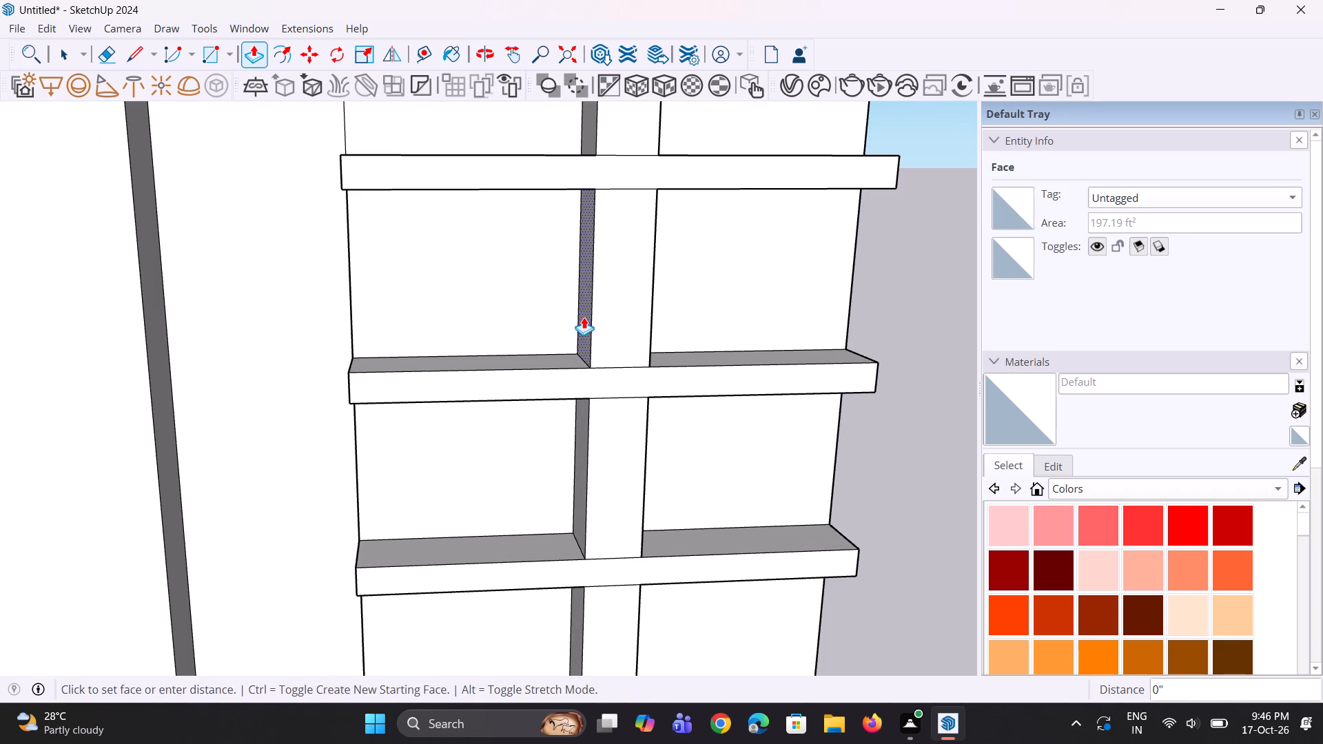
pyautogui.click(575, 608)
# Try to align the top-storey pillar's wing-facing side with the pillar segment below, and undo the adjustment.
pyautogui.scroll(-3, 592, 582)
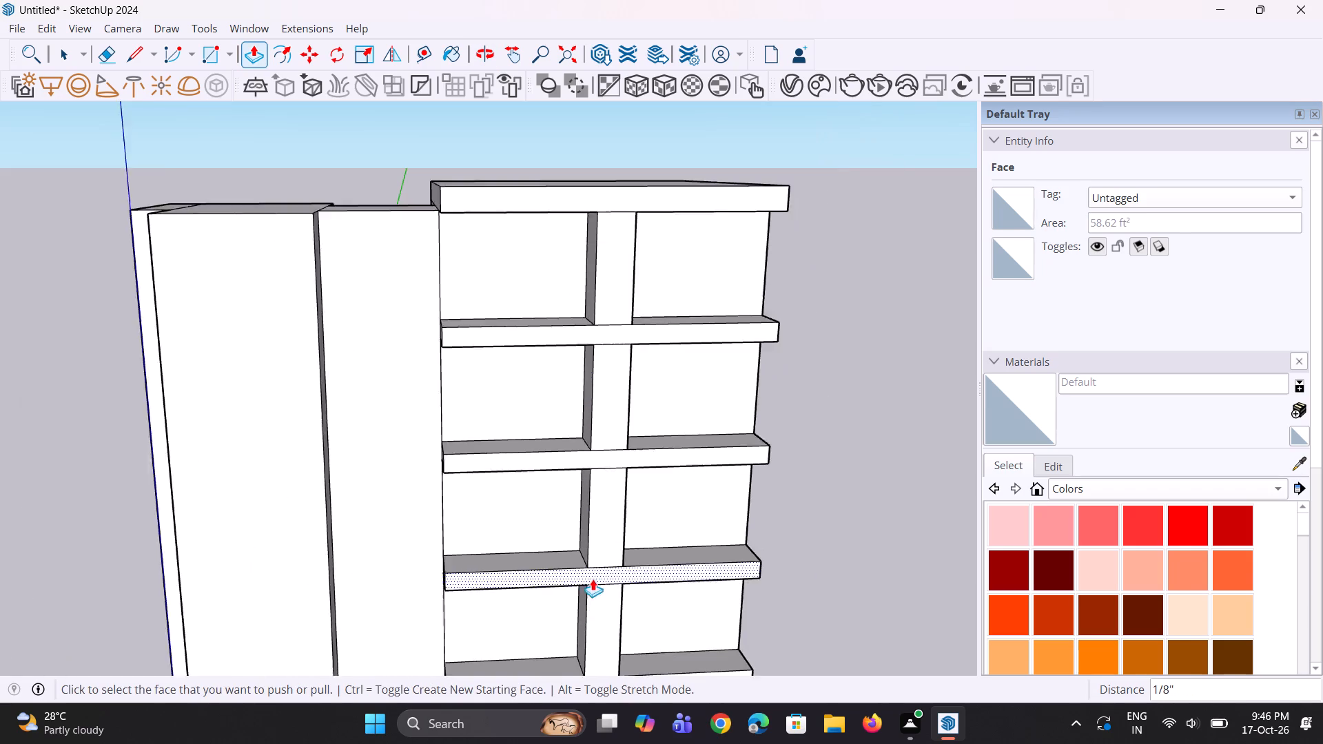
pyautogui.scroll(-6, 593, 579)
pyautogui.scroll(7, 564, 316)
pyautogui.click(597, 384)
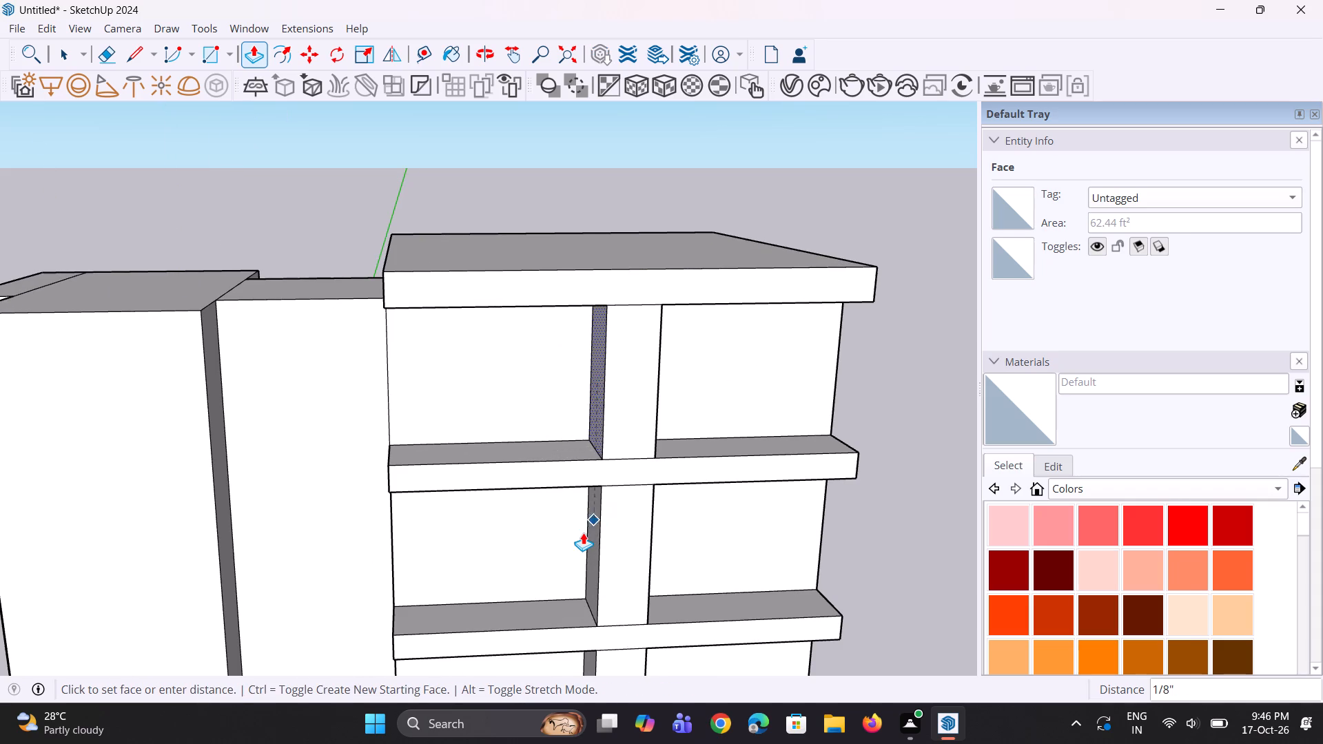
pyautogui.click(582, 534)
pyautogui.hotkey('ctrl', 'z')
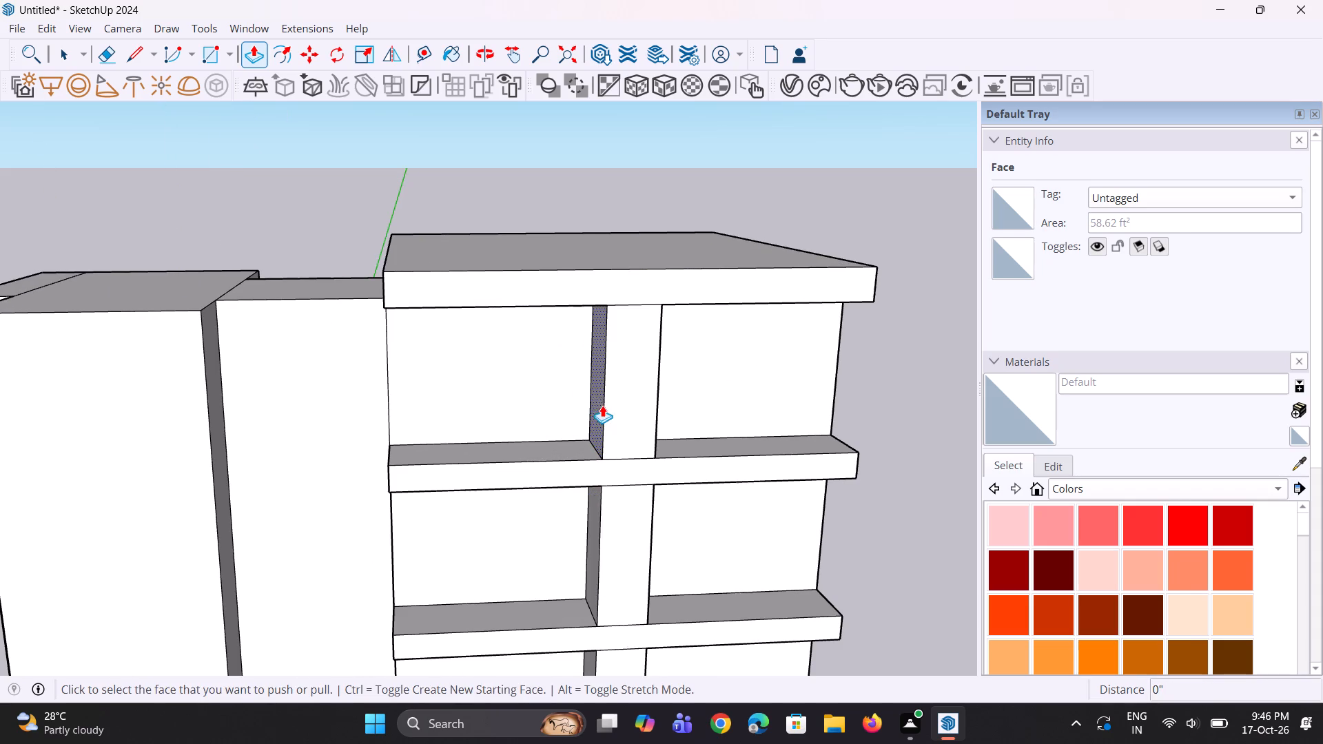
# Align the wing-facing side of the top-storey pillar with the side face of the pillar segment directly below.
pyautogui.click(595, 400)
pyautogui.click(591, 568)
# Draw two vertical lines about 2' 1 3/4" long across the slab band below the top storey, continuing the pillar's edges.
pyautogui.scroll(-6, 582, 535)
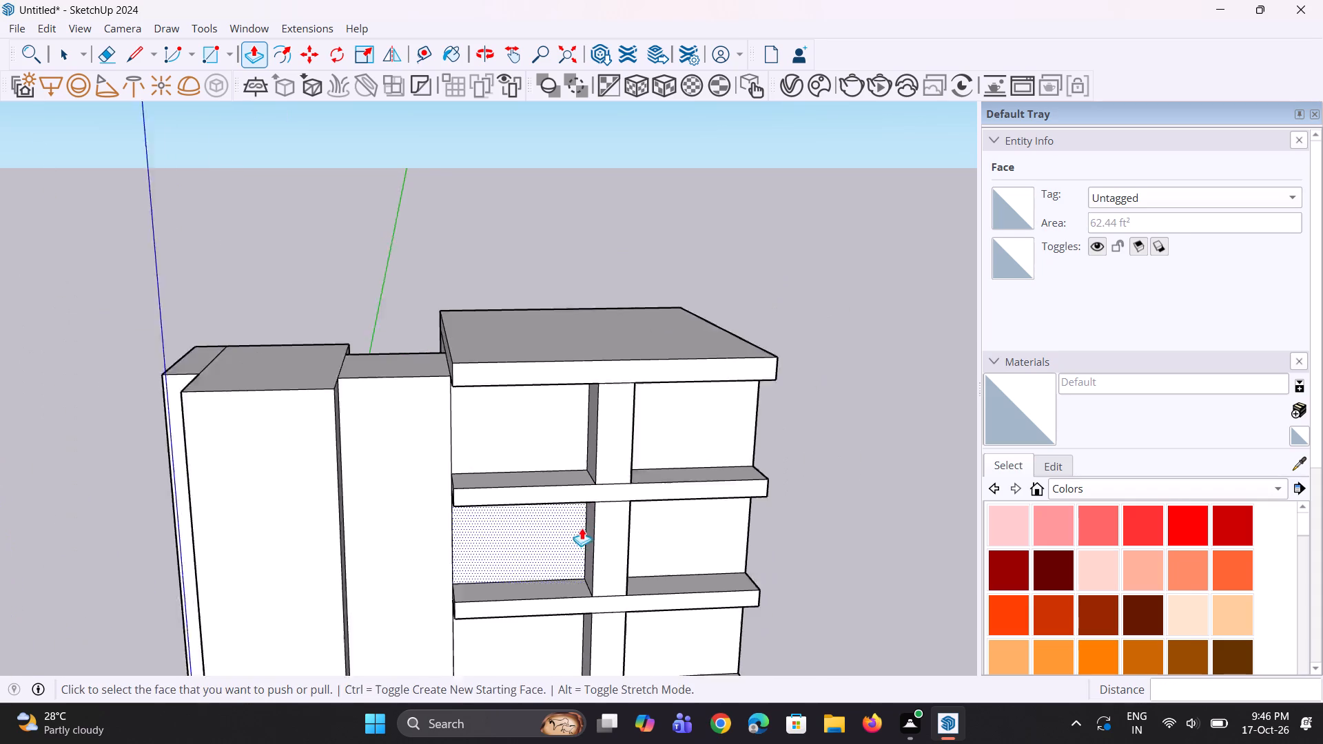
pyautogui.moveTo(602, 517); pyautogui.dragTo(548, 448, button='middle')
pyautogui.scroll(8, 562, 487)
pyautogui.press('l')
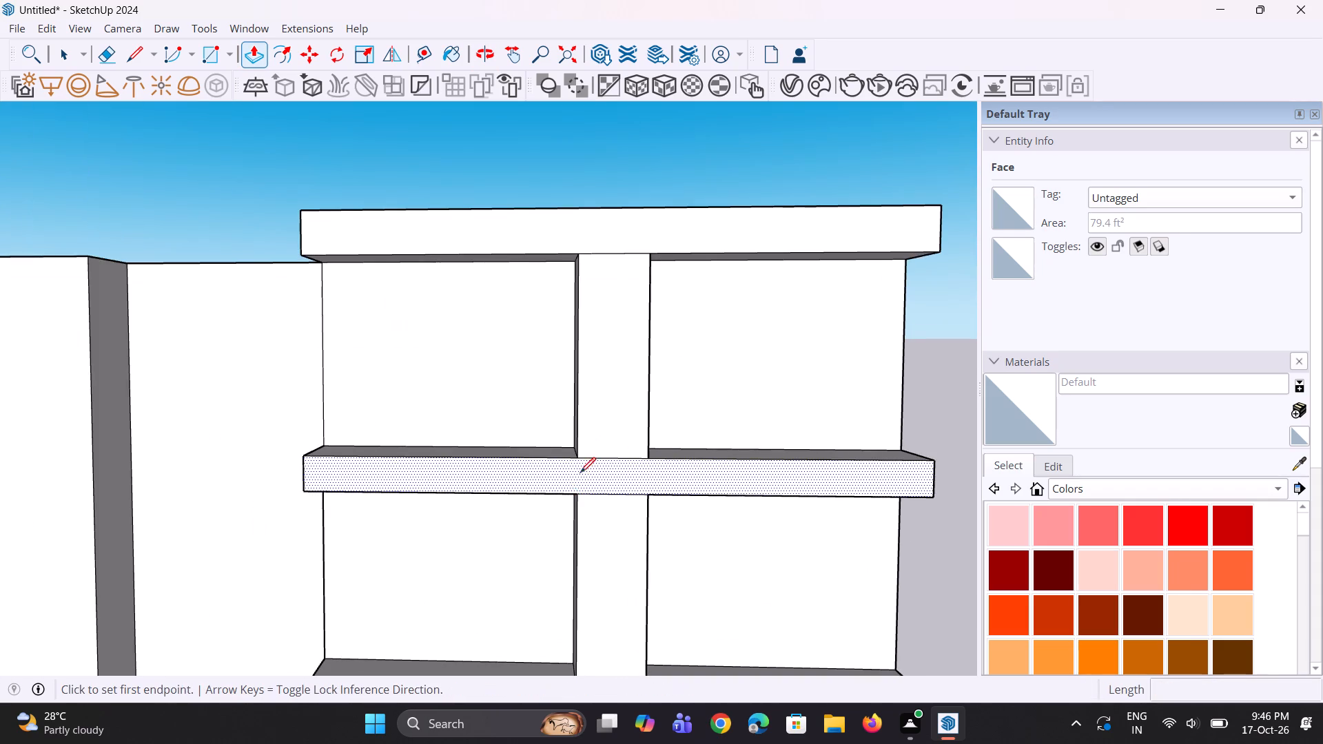
pyautogui.scroll(-3, 582, 425)
pyautogui.scroll(7, 606, 437)
pyautogui.click(553, 464)
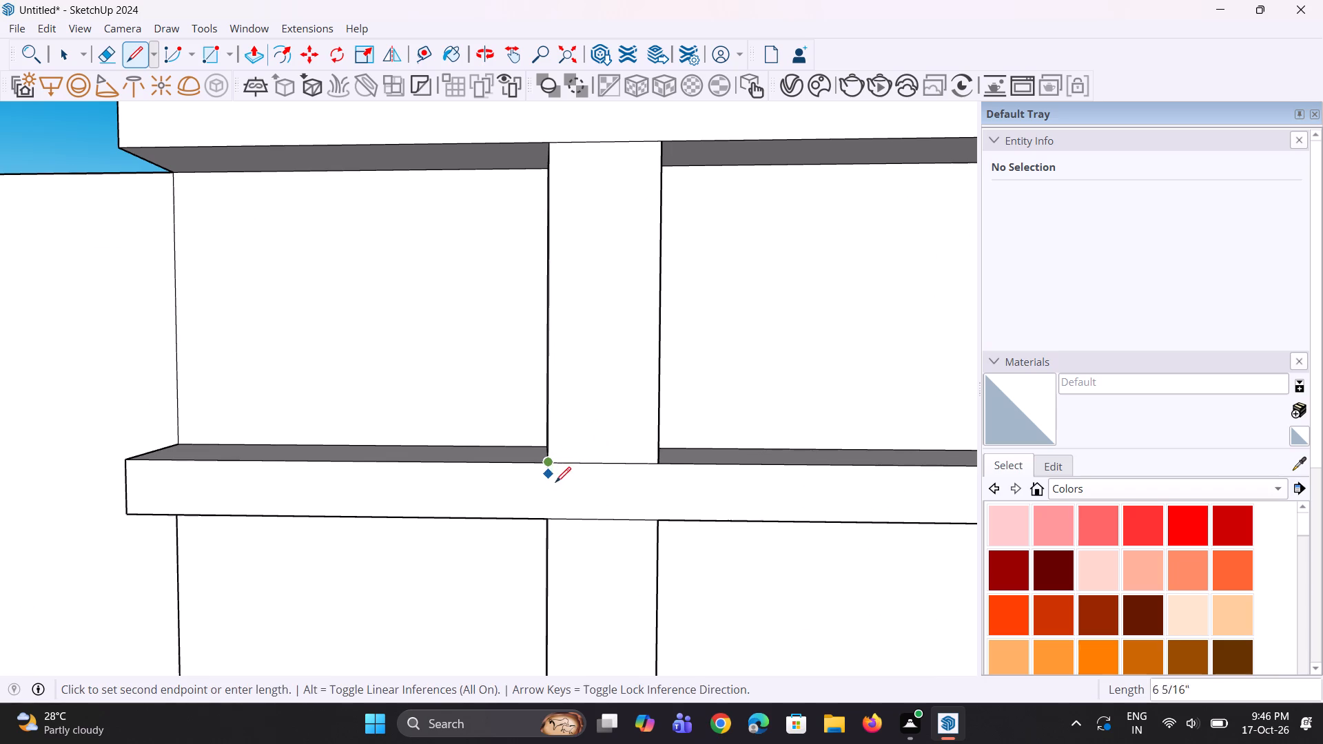
pyautogui.click(548, 517)
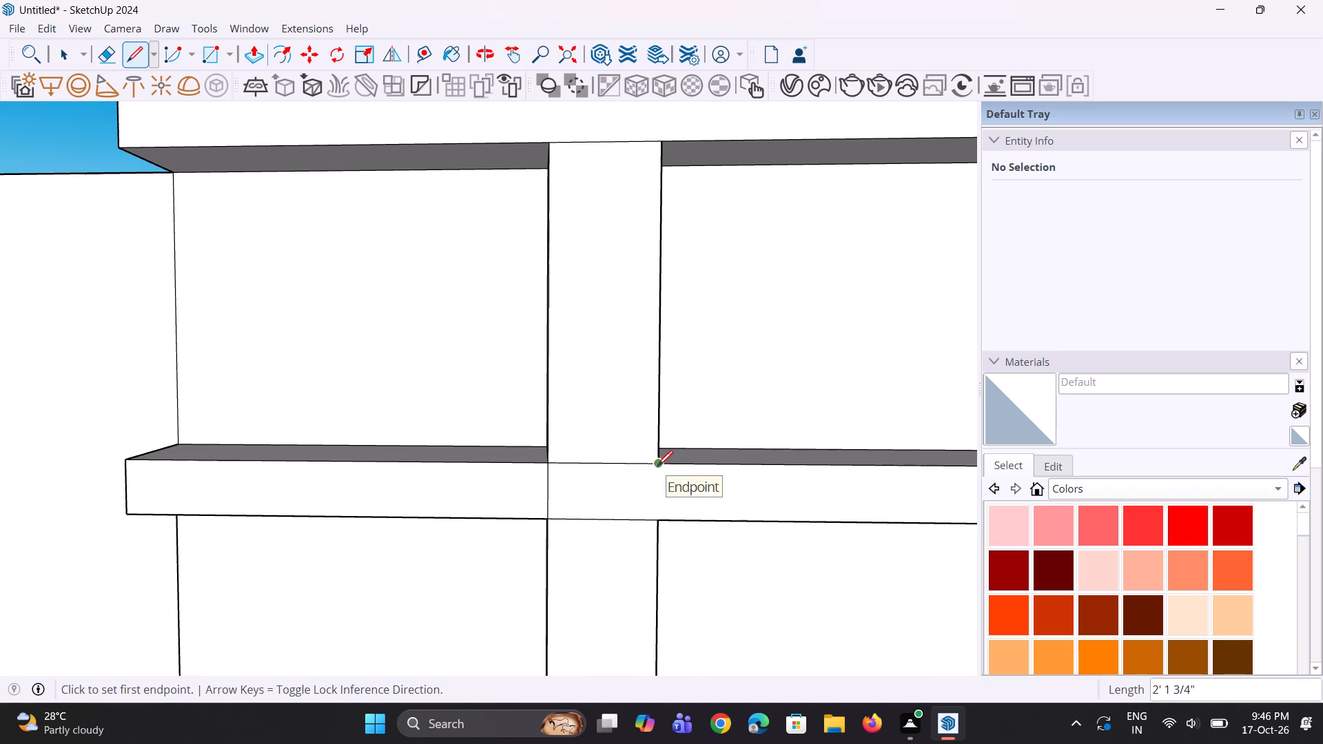
pyautogui.click(657, 466)
pyautogui.click(654, 519)
pyautogui.scroll(-9, 613, 407)
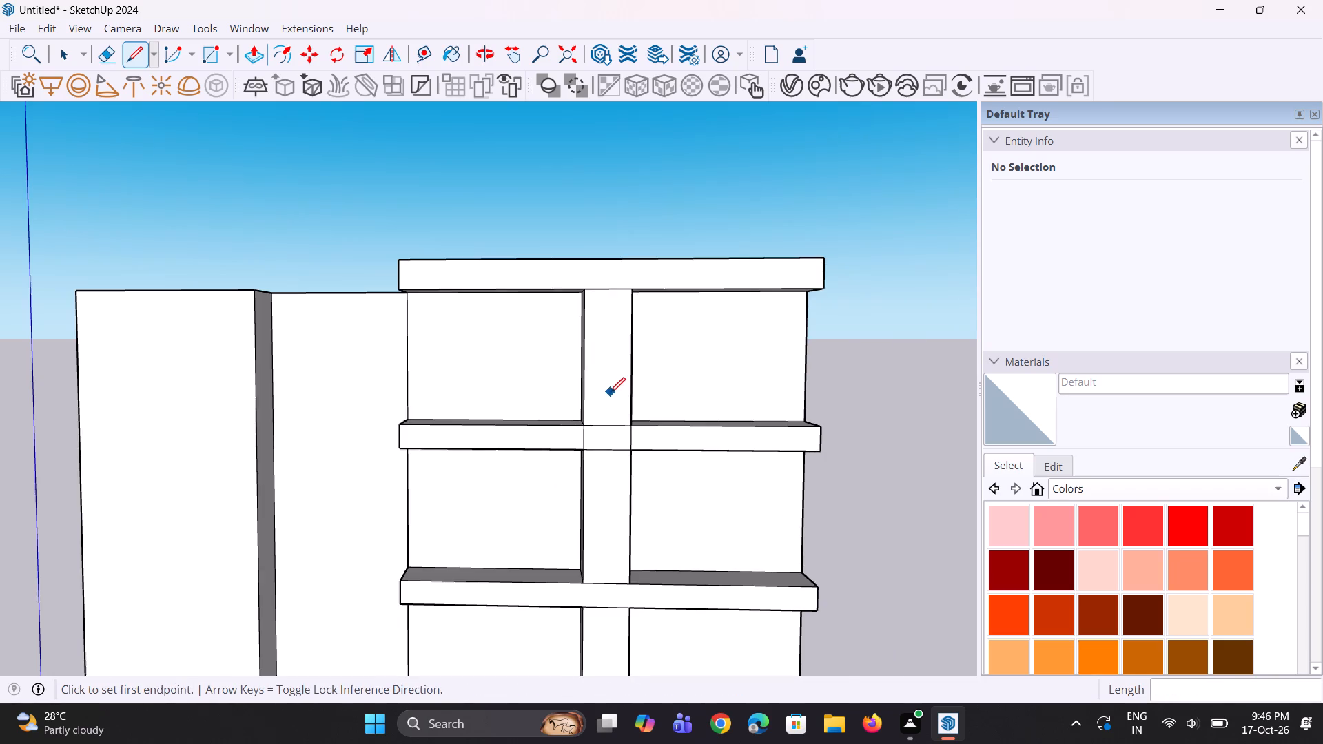
# Draw two vertical lines about 2' 1 3/4" long across the middle of the three intermediate slab bands, continuing the pillar's edges.
pyautogui.scroll(4, 582, 592)
pyautogui.click(583, 577)
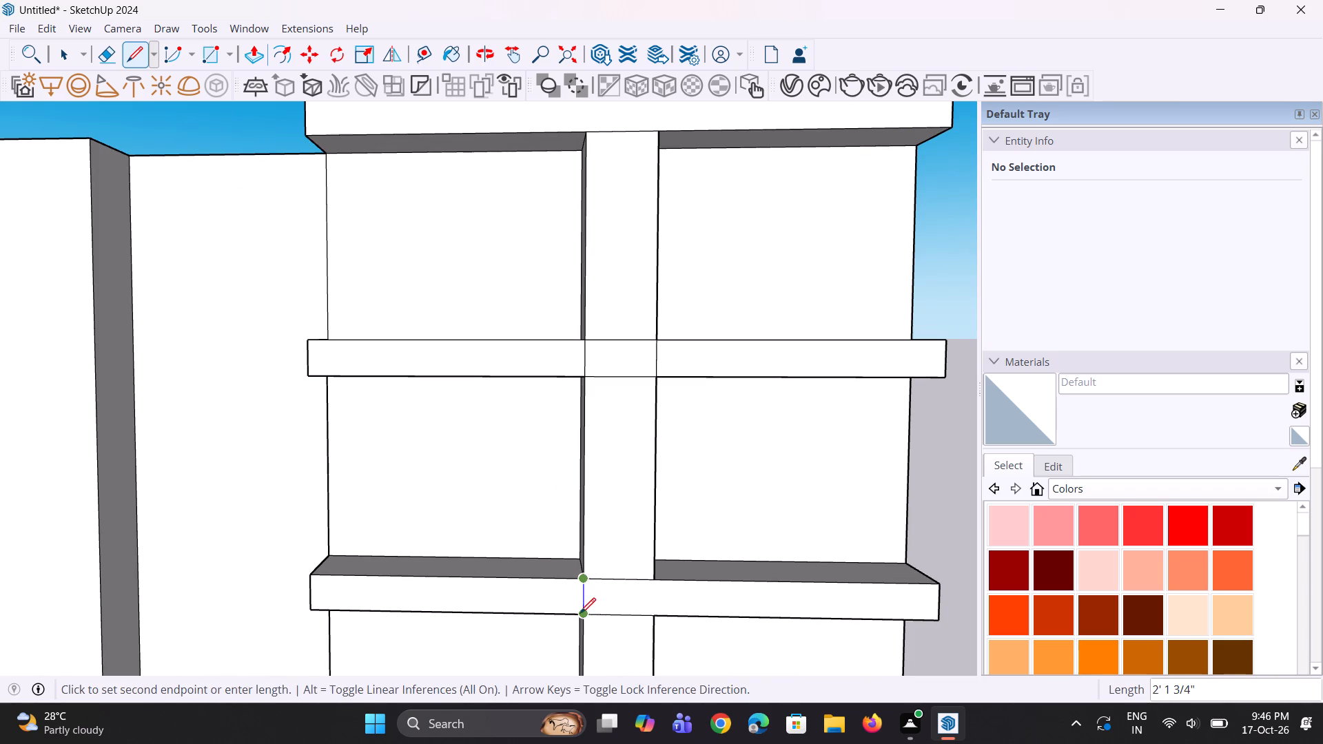
pyautogui.click(580, 613)
pyautogui.click(655, 583)
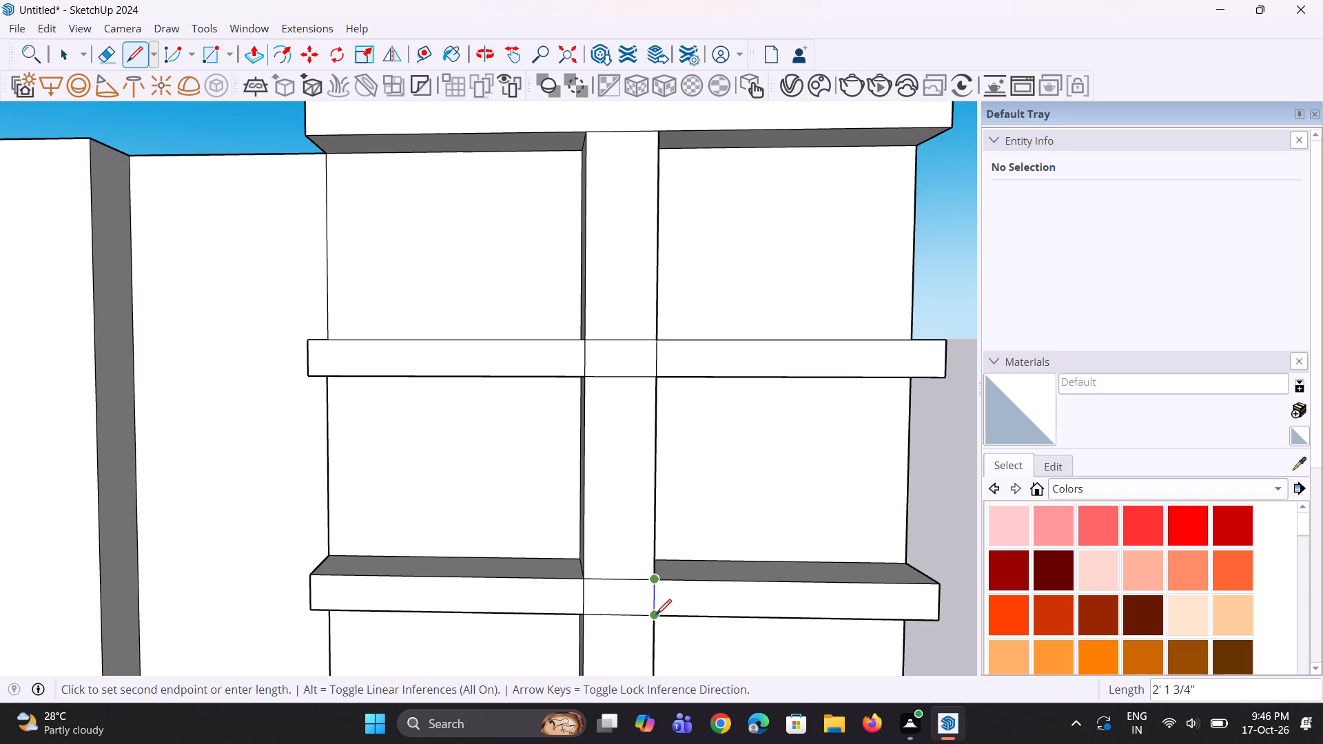
pyautogui.click(656, 614)
# Draw two vertical lines about 2' 1 3/4" long across the lowest of the three intermediate slab bands, continuing the pillar's edges.
pyautogui.scroll(-14, 608, 431)
pyautogui.scroll(7, 596, 594)
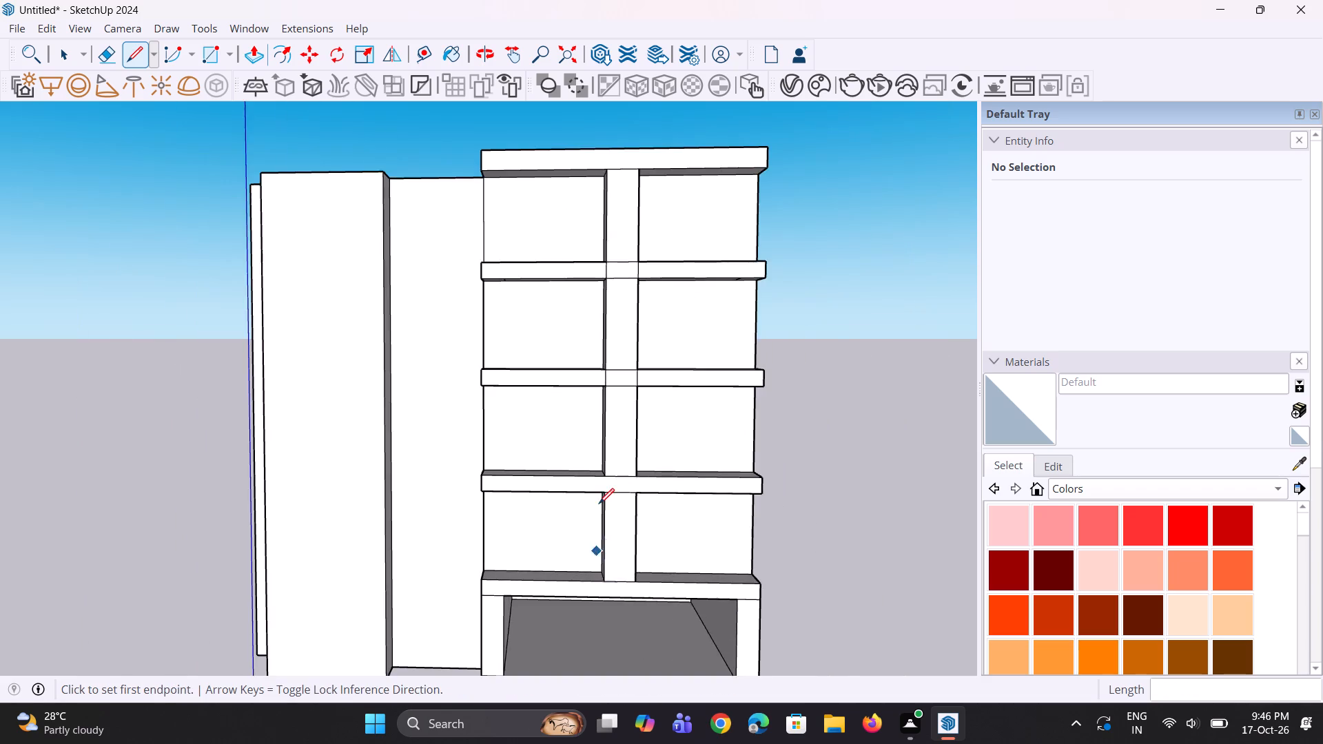
pyautogui.scroll(7, 599, 504)
pyautogui.click(607, 442)
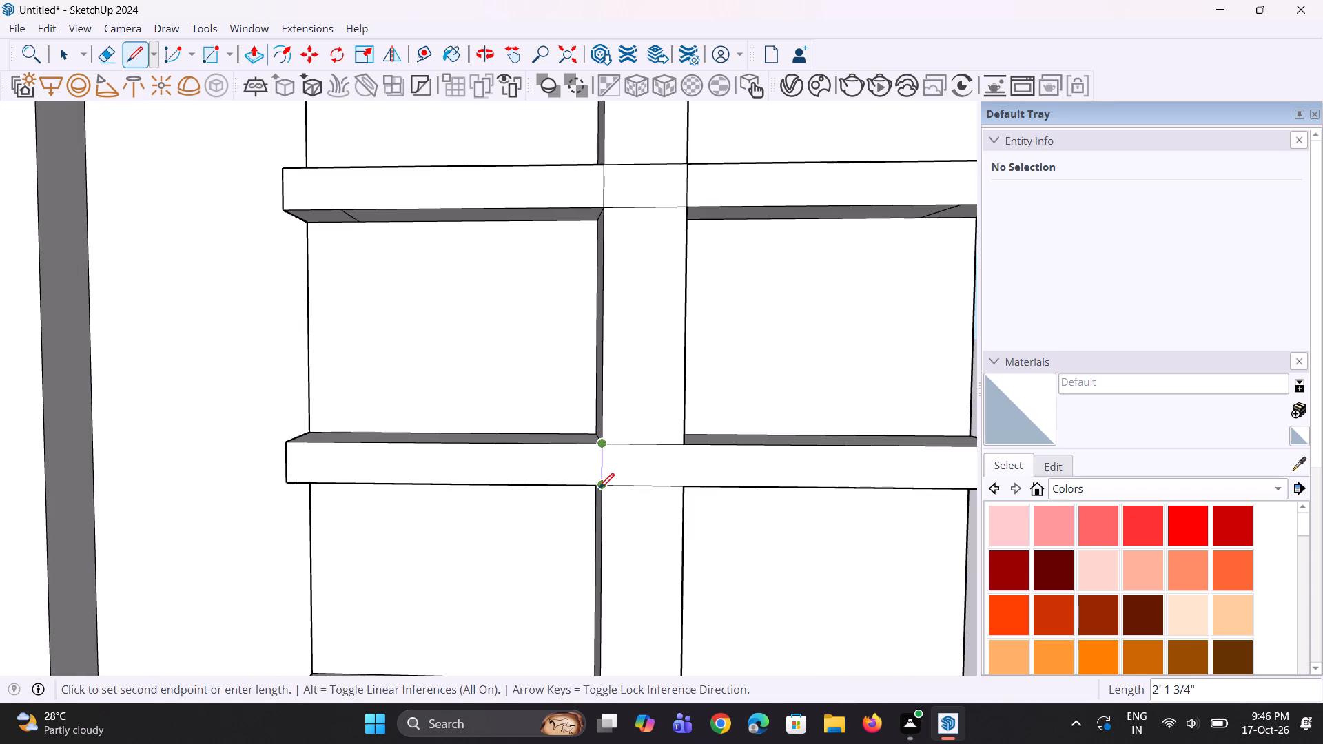
pyautogui.click(599, 488)
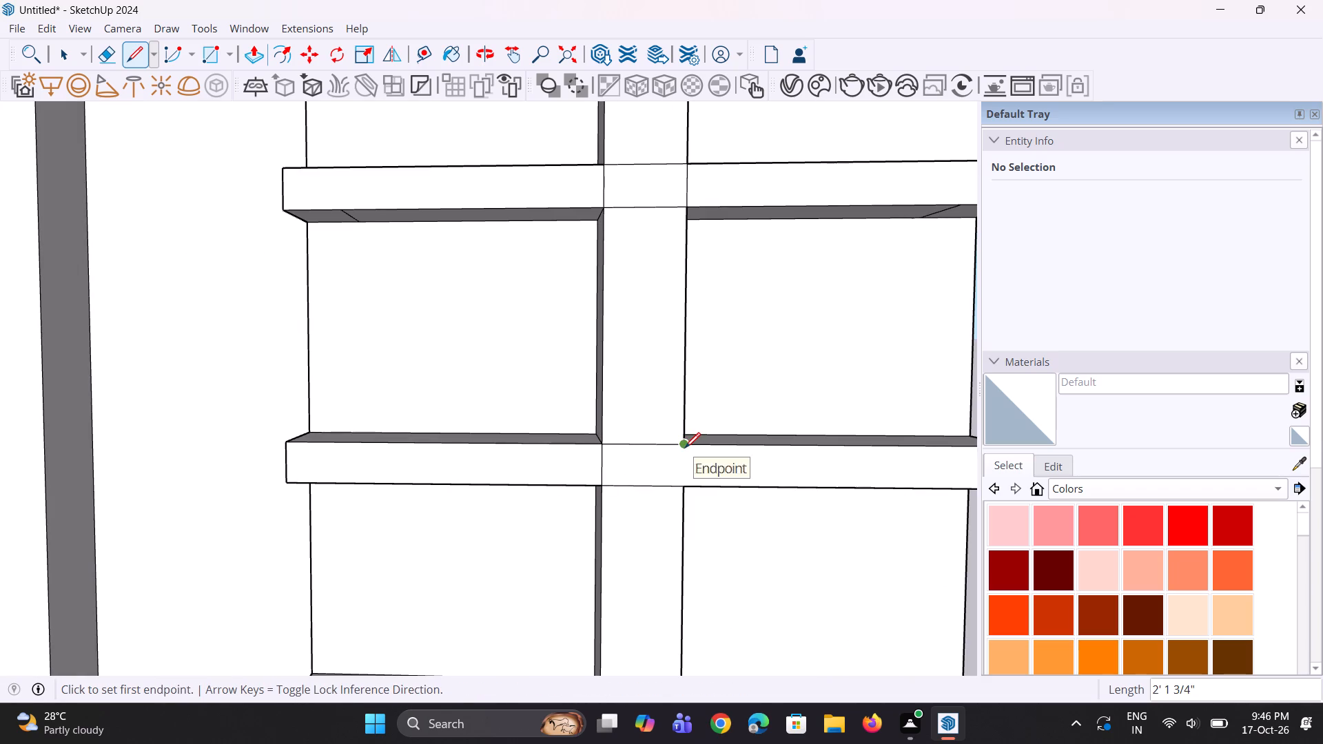
pyautogui.click(685, 448)
pyautogui.click(689, 488)
# Erase the horizontal edges crossing the pillar front at the three intermediate slab bands, merging the pillar into one continuous face.
pyautogui.scroll(-10, 669, 439)
pyautogui.scroll(2, 641, 563)
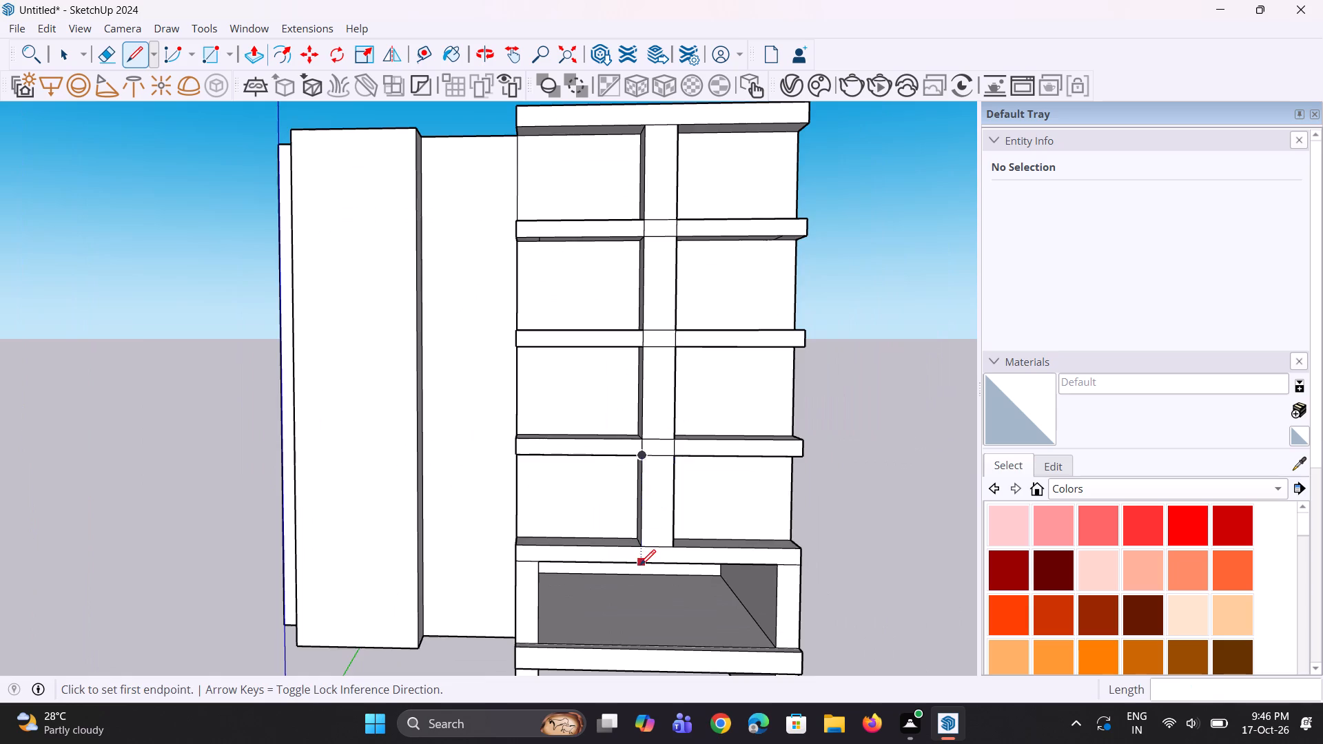
pyautogui.scroll(2, 640, 565)
pyautogui.press('space')
pyautogui.scroll(1, 657, 417)
pyautogui.press('e')
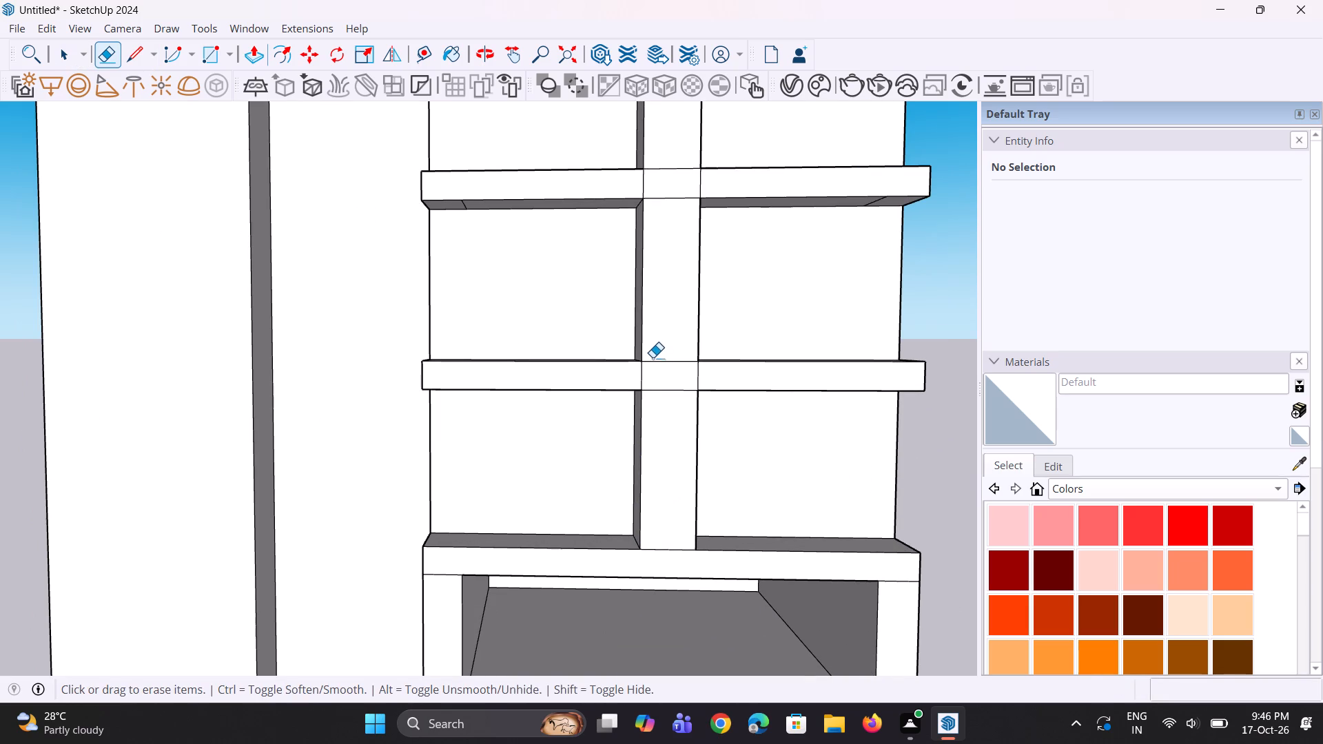
pyautogui.click(655, 362)
pyautogui.click(661, 388)
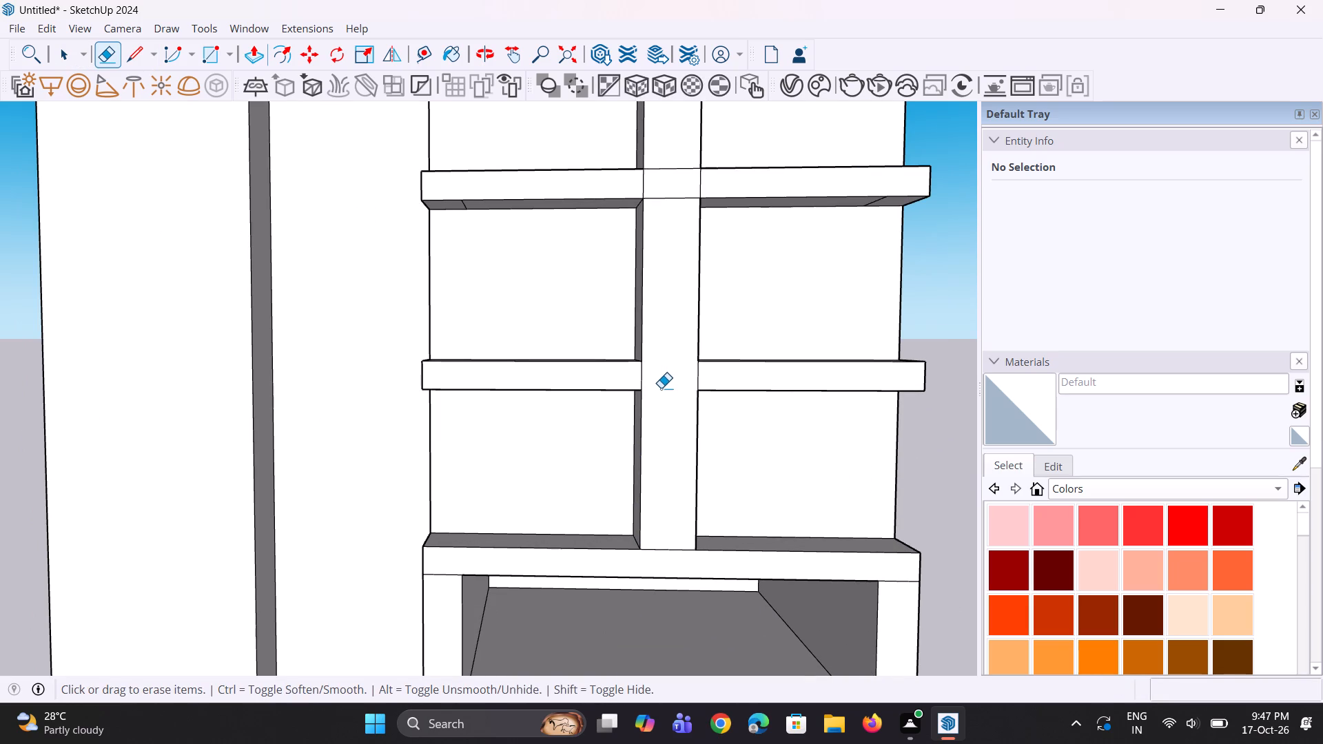
pyautogui.scroll(-4, 624, 456)
pyautogui.scroll(7, 661, 277)
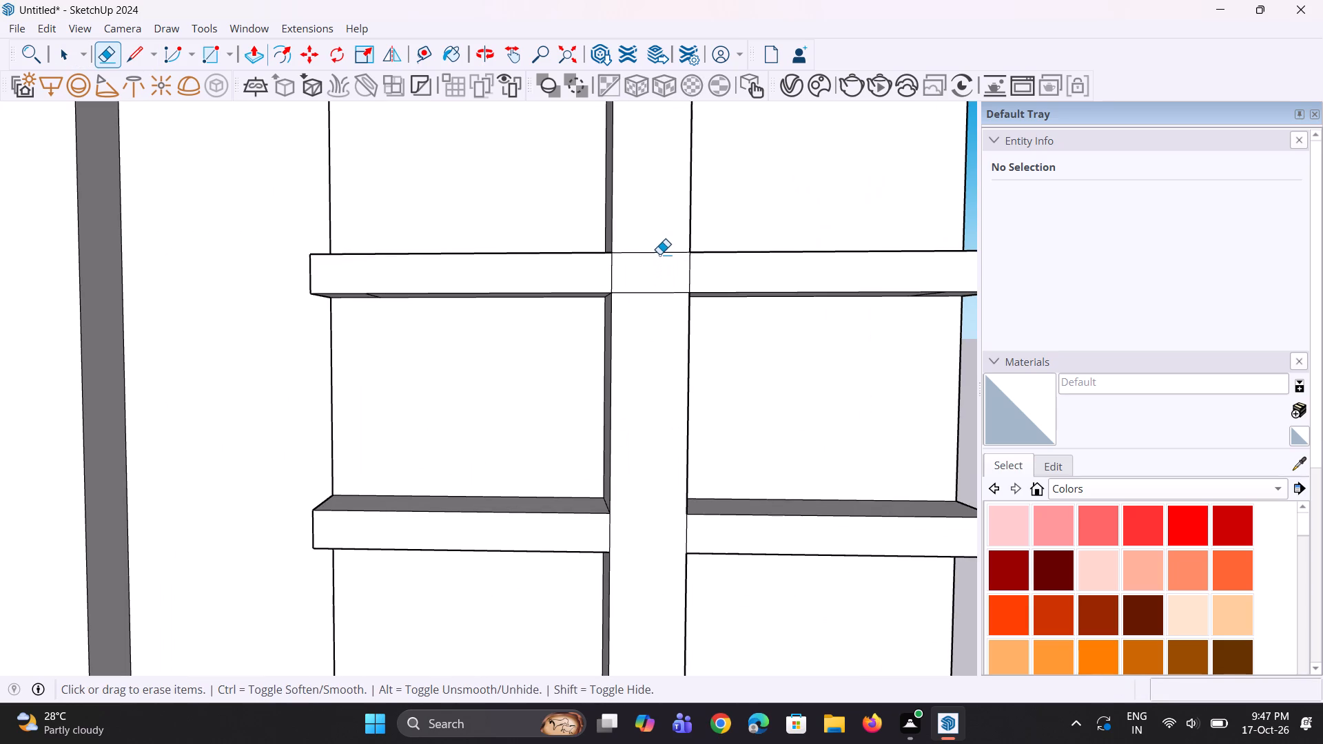
pyautogui.click(659, 254)
pyautogui.click(659, 292)
pyautogui.scroll(-2, 624, 438)
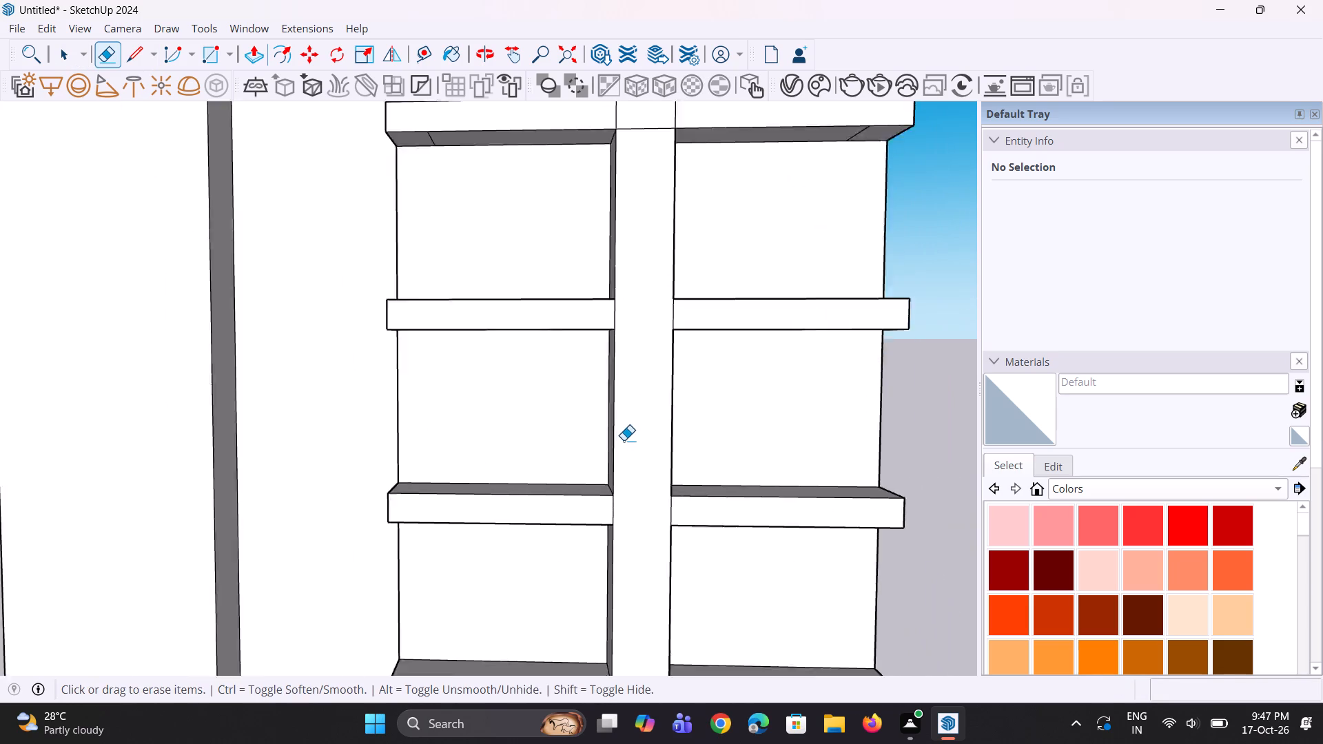
pyautogui.scroll(-14, 624, 440)
pyautogui.scroll(10, 617, 320)
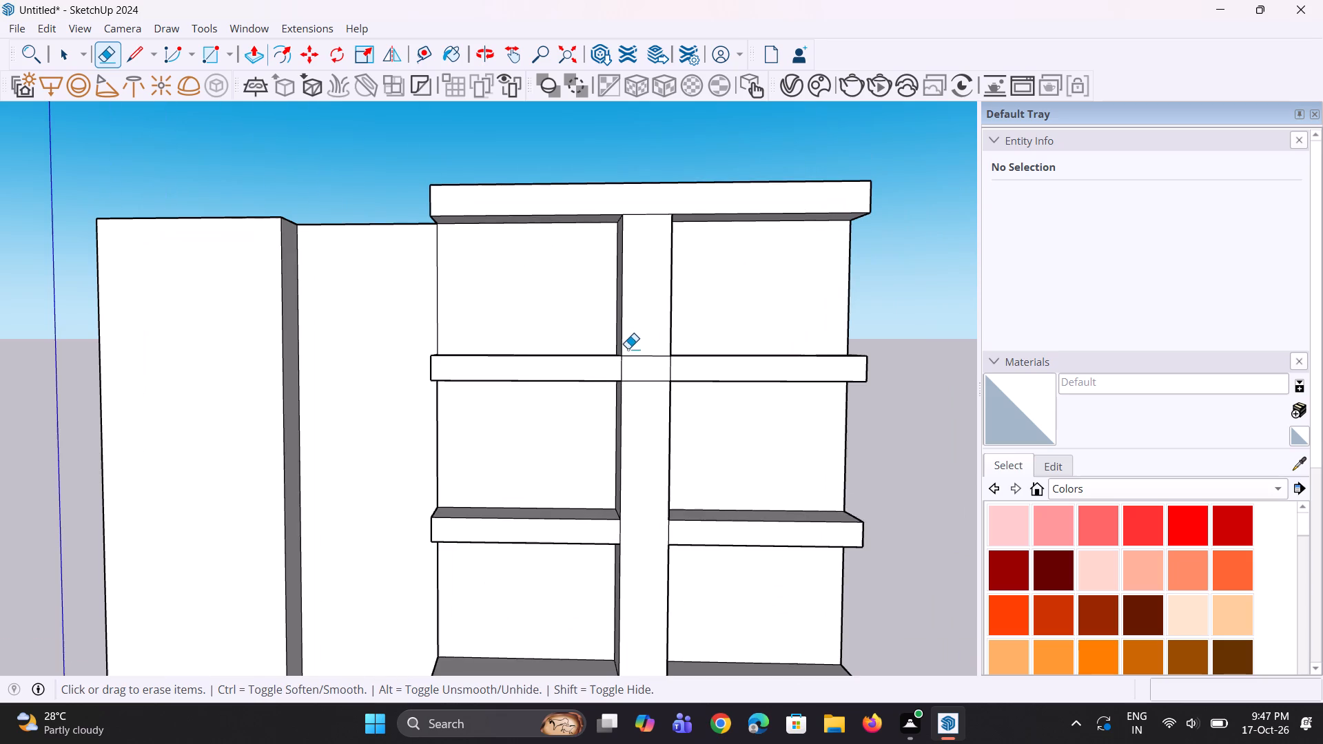
pyautogui.click(655, 353)
pyautogui.click(655, 358)
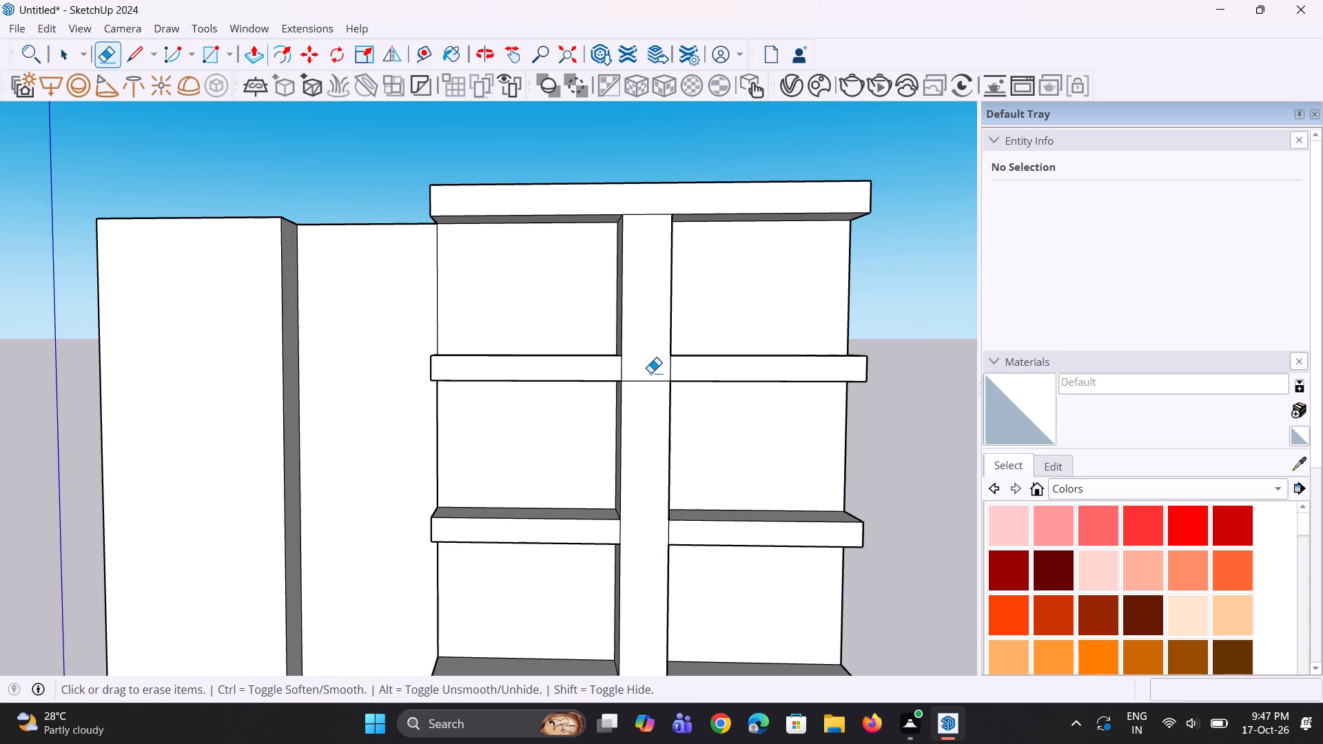
pyautogui.click(650, 380)
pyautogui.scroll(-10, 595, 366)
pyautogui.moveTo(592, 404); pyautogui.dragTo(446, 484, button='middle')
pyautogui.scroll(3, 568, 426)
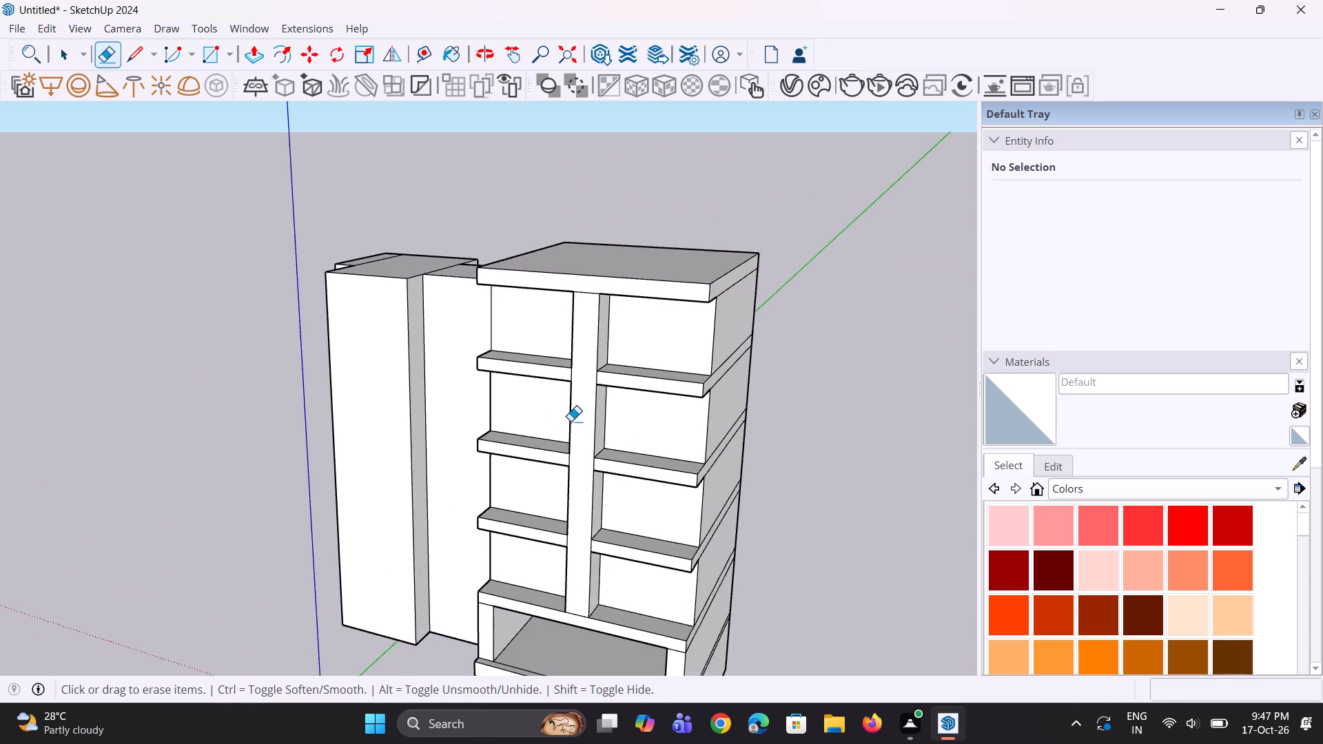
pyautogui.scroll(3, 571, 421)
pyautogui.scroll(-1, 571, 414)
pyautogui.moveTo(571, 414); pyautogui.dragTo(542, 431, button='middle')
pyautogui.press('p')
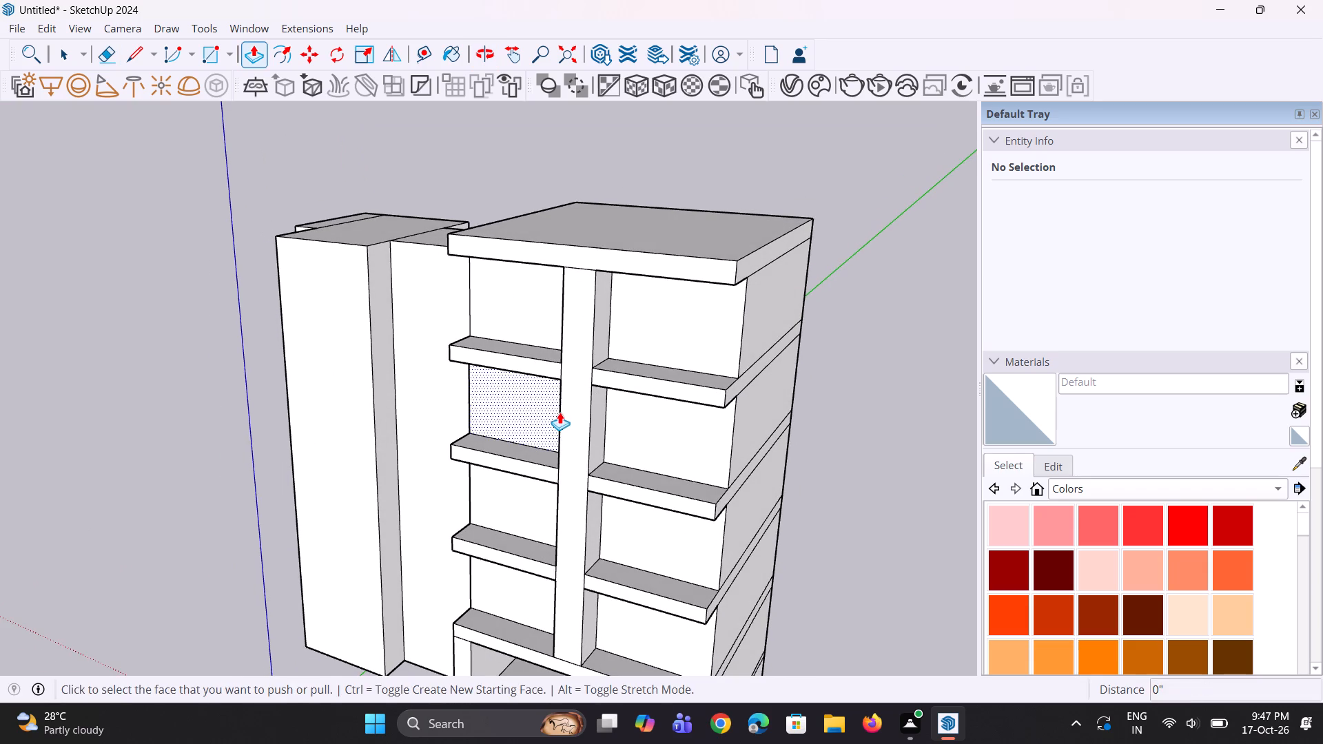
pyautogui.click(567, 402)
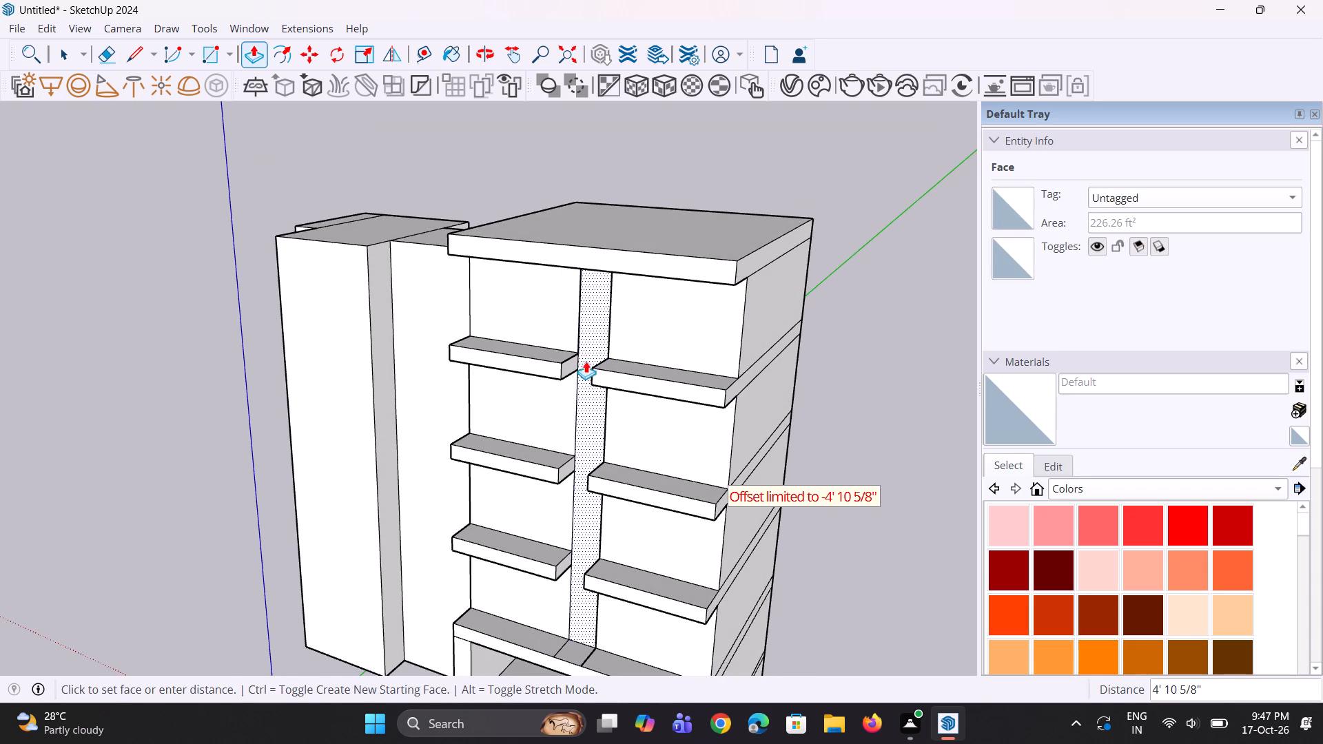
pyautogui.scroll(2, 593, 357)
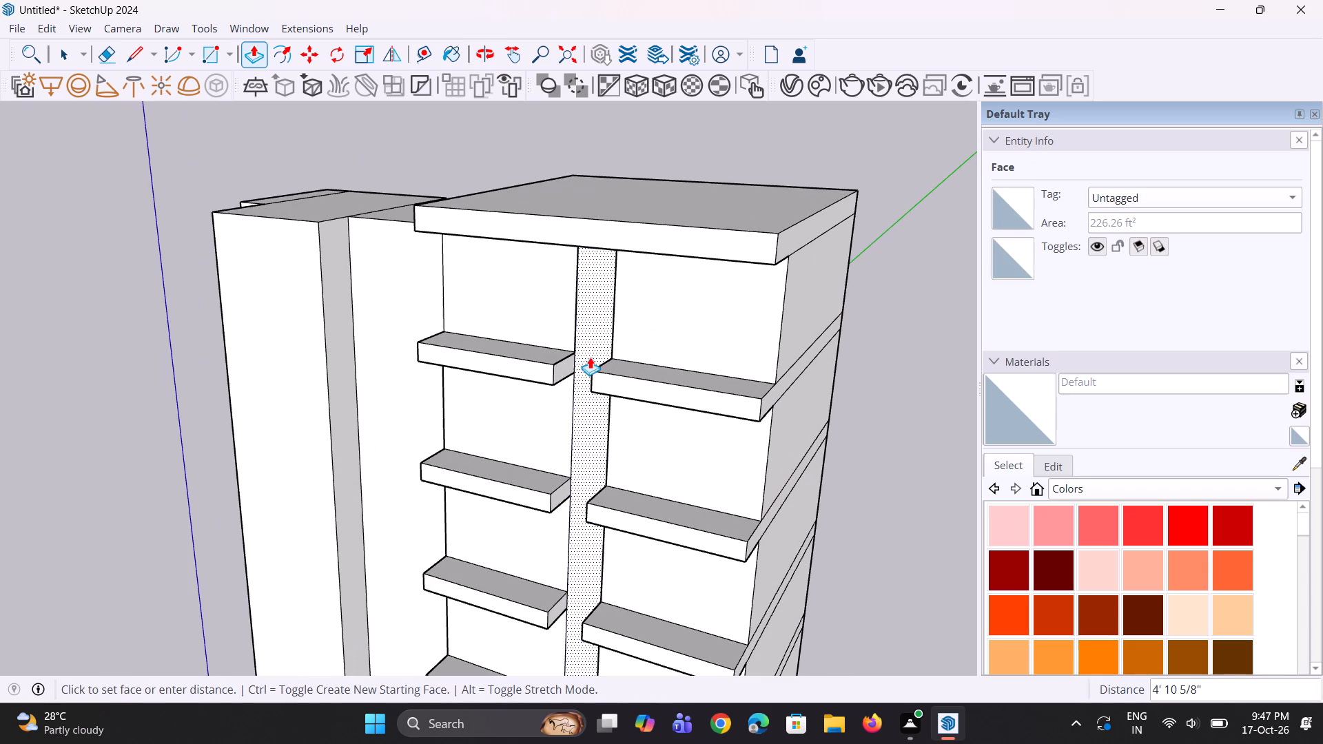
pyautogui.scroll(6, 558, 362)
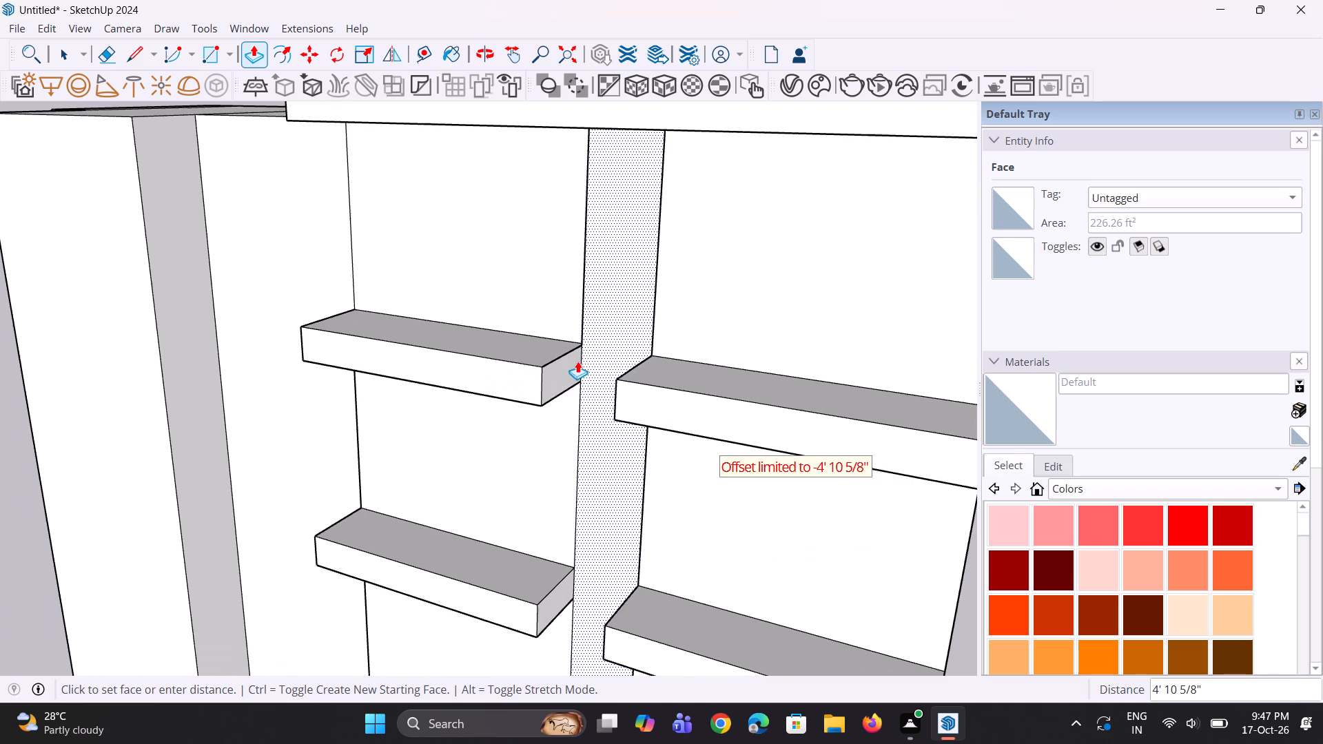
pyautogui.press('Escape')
# Push the pillar's continuous front face back about 2' 10 1/8" behind the fronts of the slab bands.
pyautogui.scroll(1, 579, 373)
pyautogui.click(570, 384)
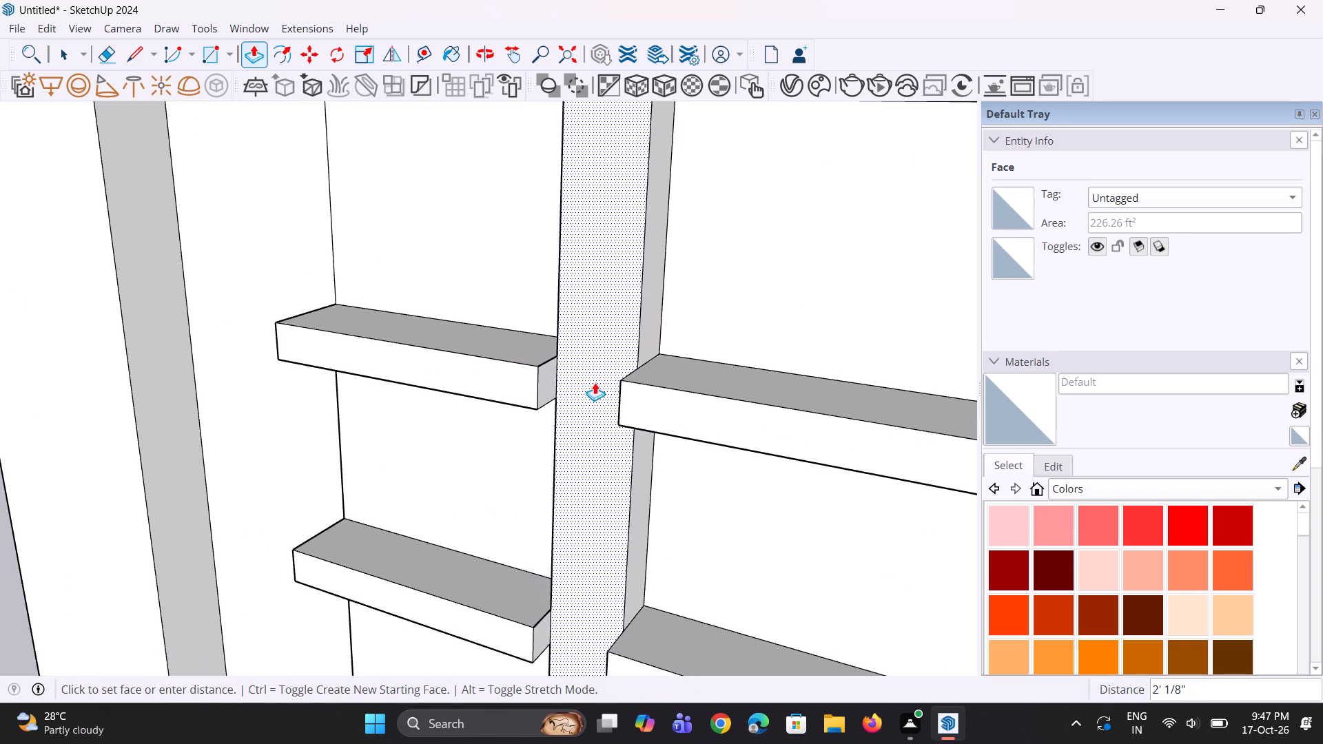
pyautogui.click(601, 377)
# Examine the recessed central pillar and the projecting slabs from the front and from above.
pyautogui.scroll(-6, 566, 381)
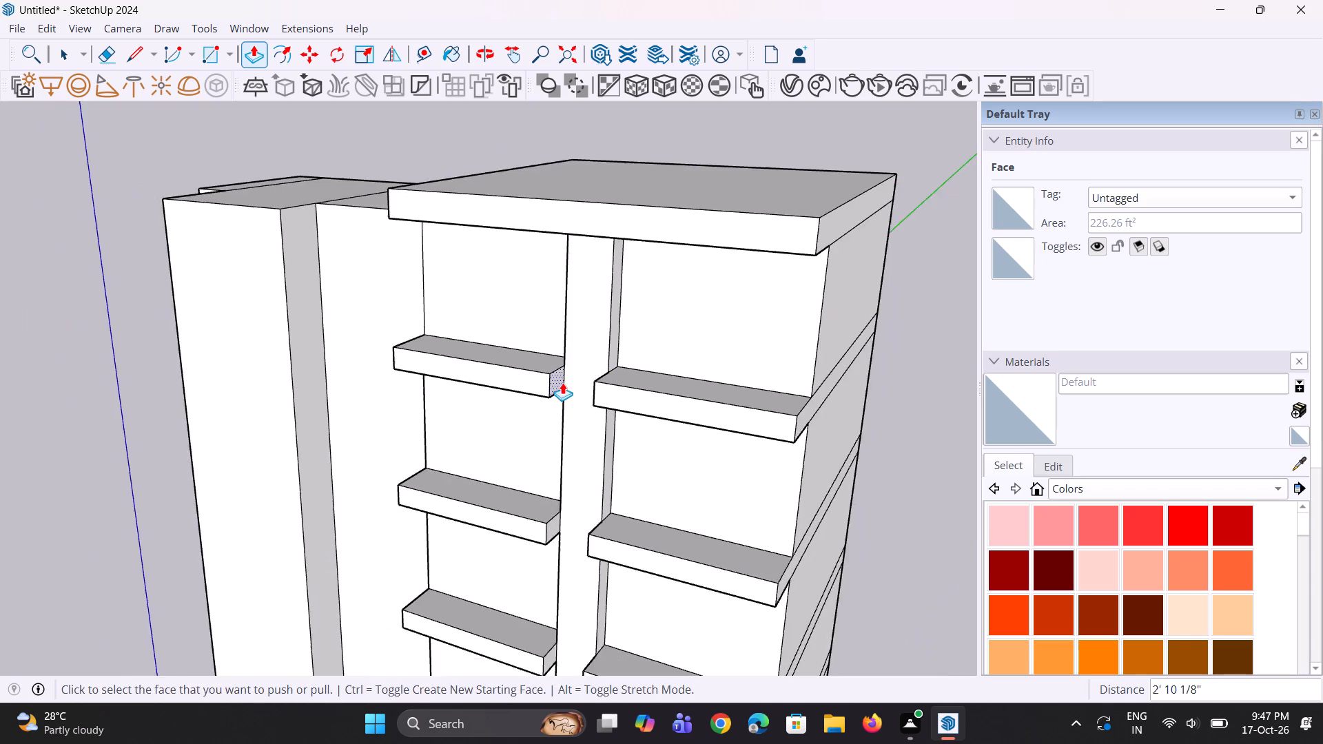
pyautogui.scroll(-5, 566, 378)
pyautogui.moveTo(545, 386); pyautogui.dragTo(632, 362, button='middle')
pyautogui.press('space')
pyautogui.press('space')
pyautogui.click(794, 421)
pyautogui.moveTo(620, 380); pyautogui.dragTo(633, 504, button='middle')
pyautogui.scroll(3, 633, 415)
pyautogui.moveTo(635, 410); pyautogui.dragTo(562, 397, button='middle')
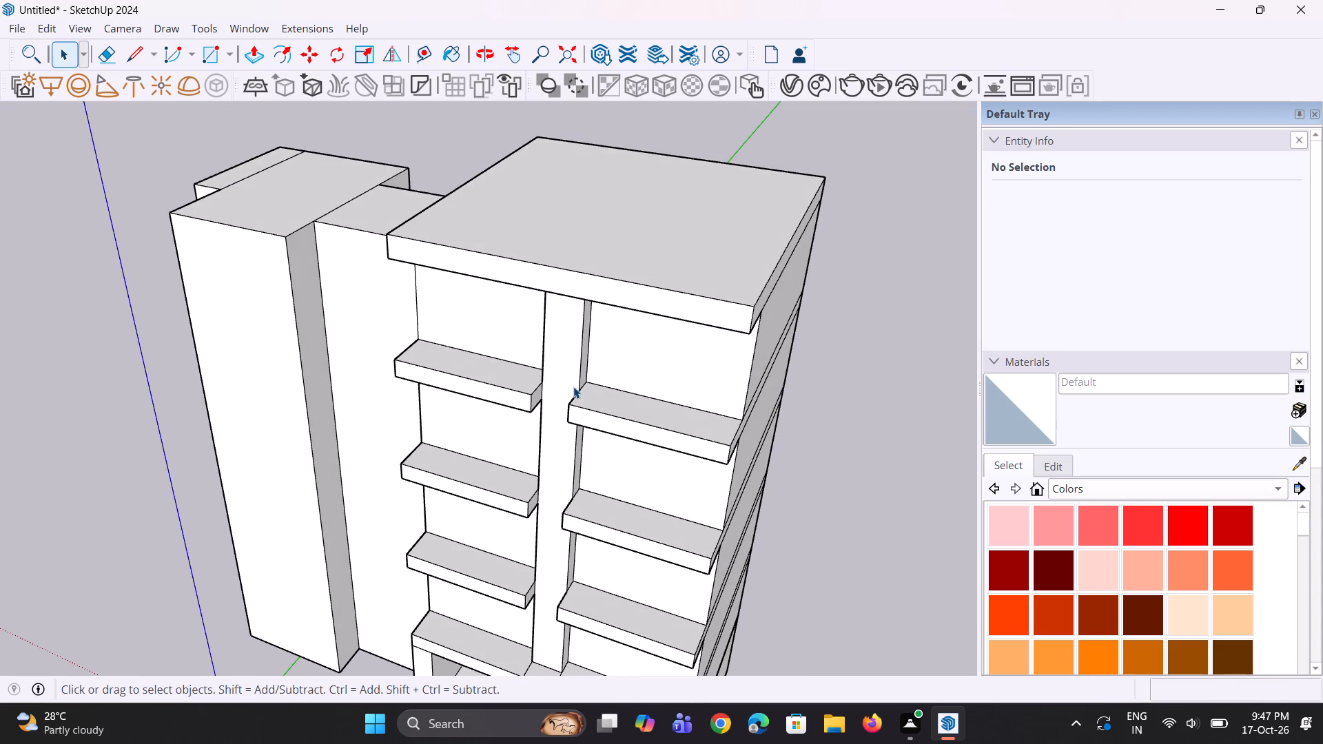
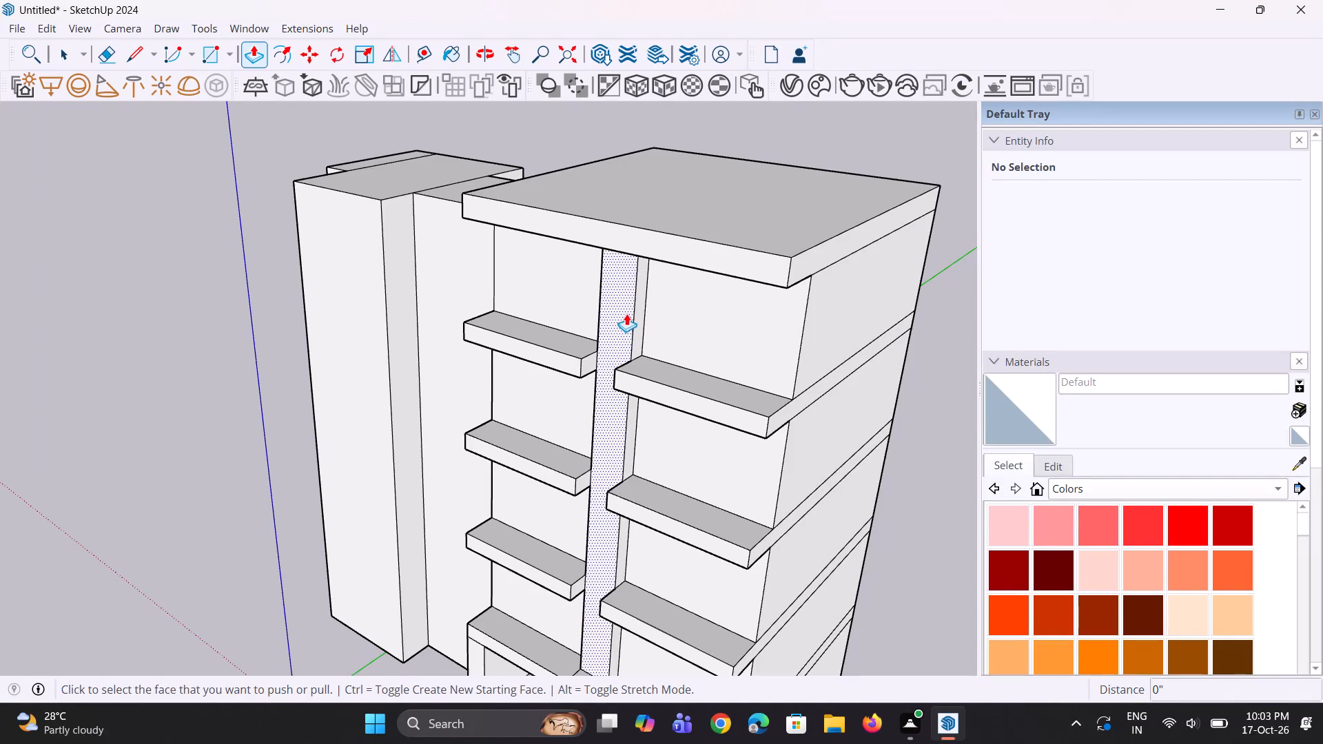
# Examine the whole building from above, from the front and from below around the pillar, slabs and side wings.
pyautogui.click(625, 312)
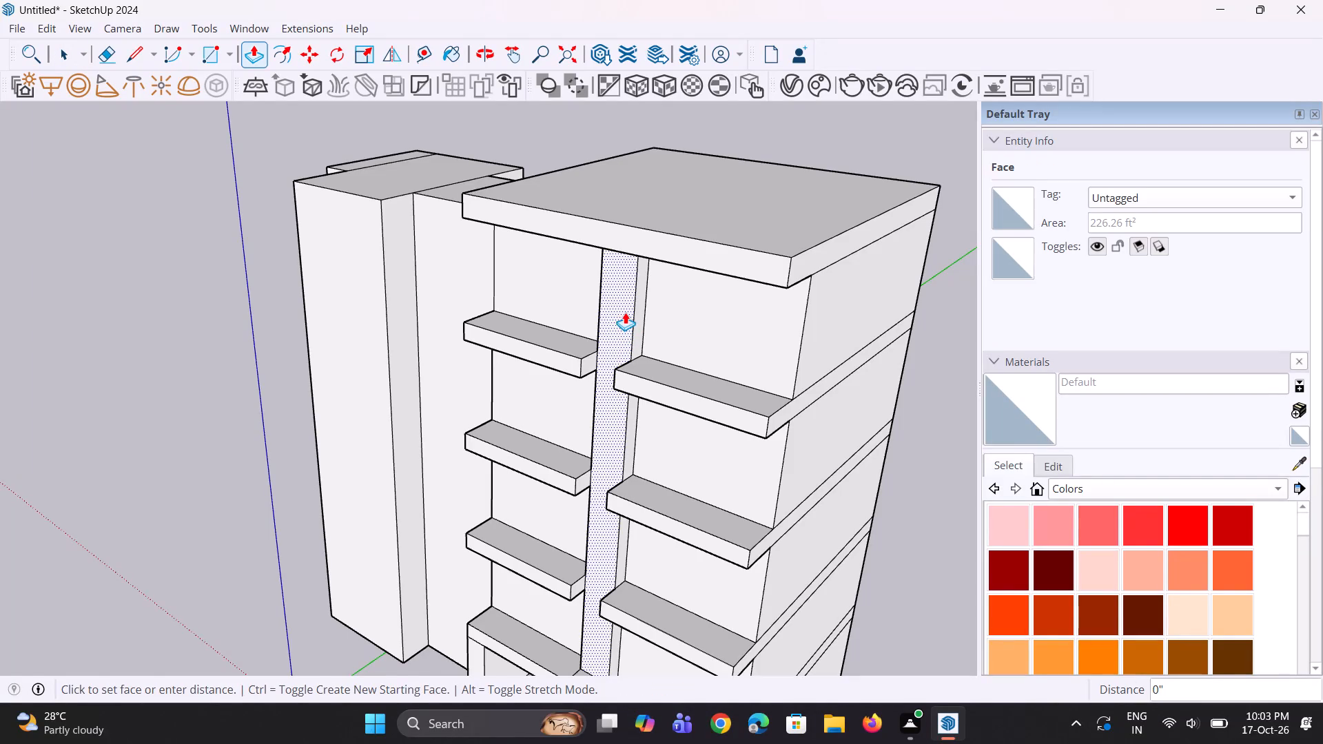
pyautogui.click(621, 313)
pyautogui.scroll(-5, 598, 304)
pyautogui.press('space')
pyautogui.press('space')
pyautogui.click(839, 441)
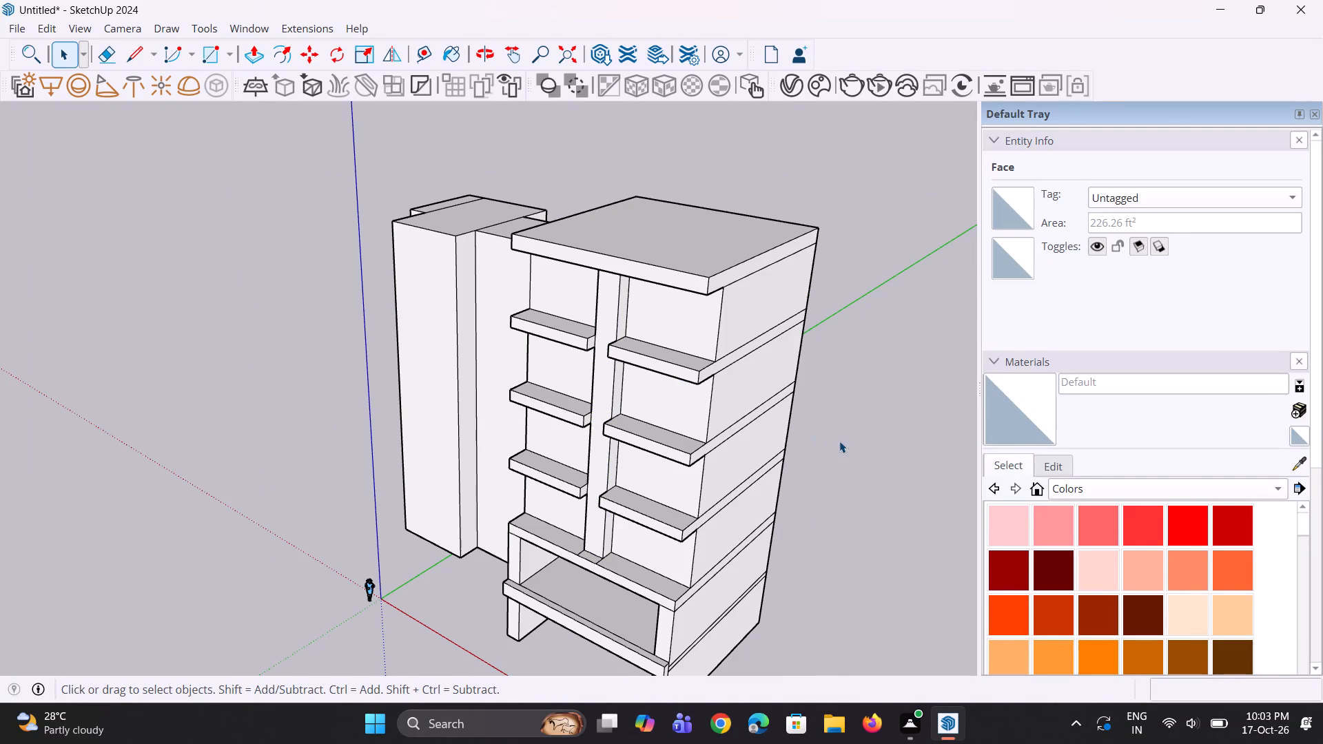
pyautogui.scroll(-5, 638, 342)
pyautogui.moveTo(591, 373); pyautogui.dragTo(566, 409, button='middle')
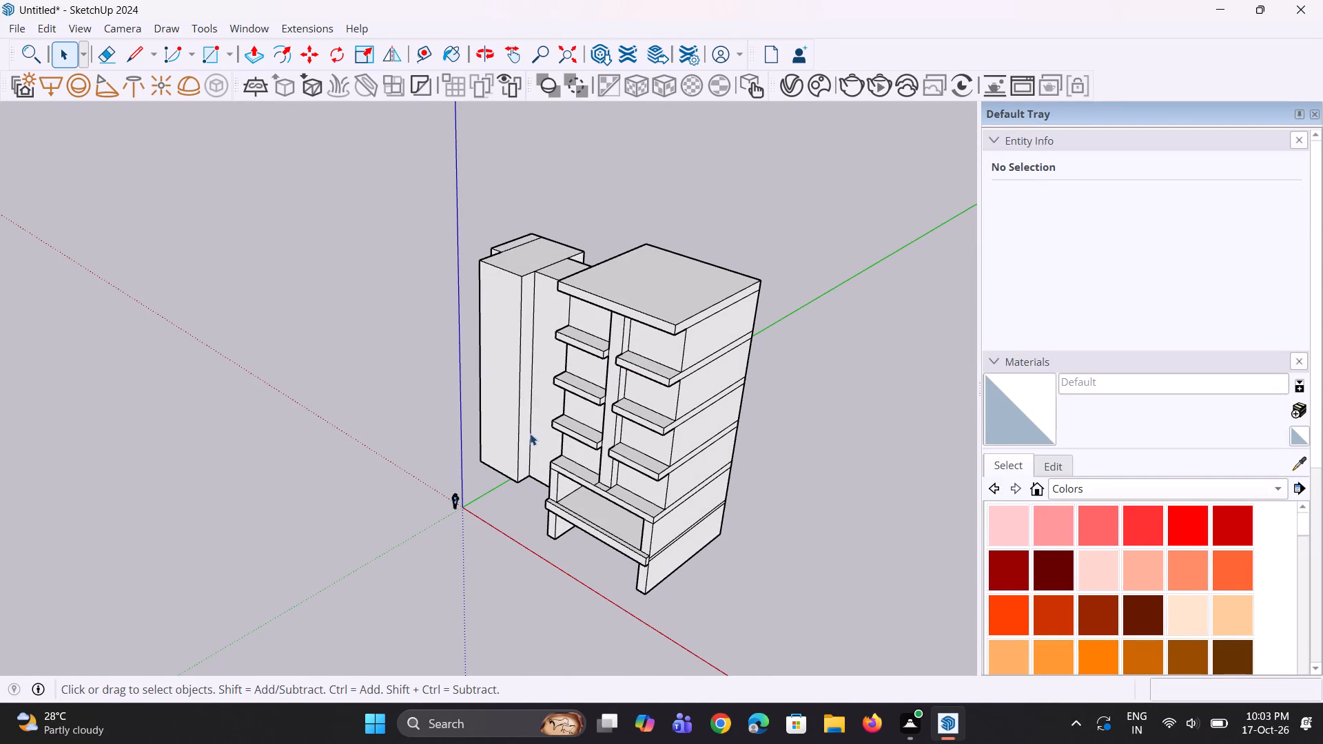
pyautogui.scroll(-3, 543, 437)
pyautogui.moveTo(551, 435); pyautogui.dragTo(679, 271, button='middle')
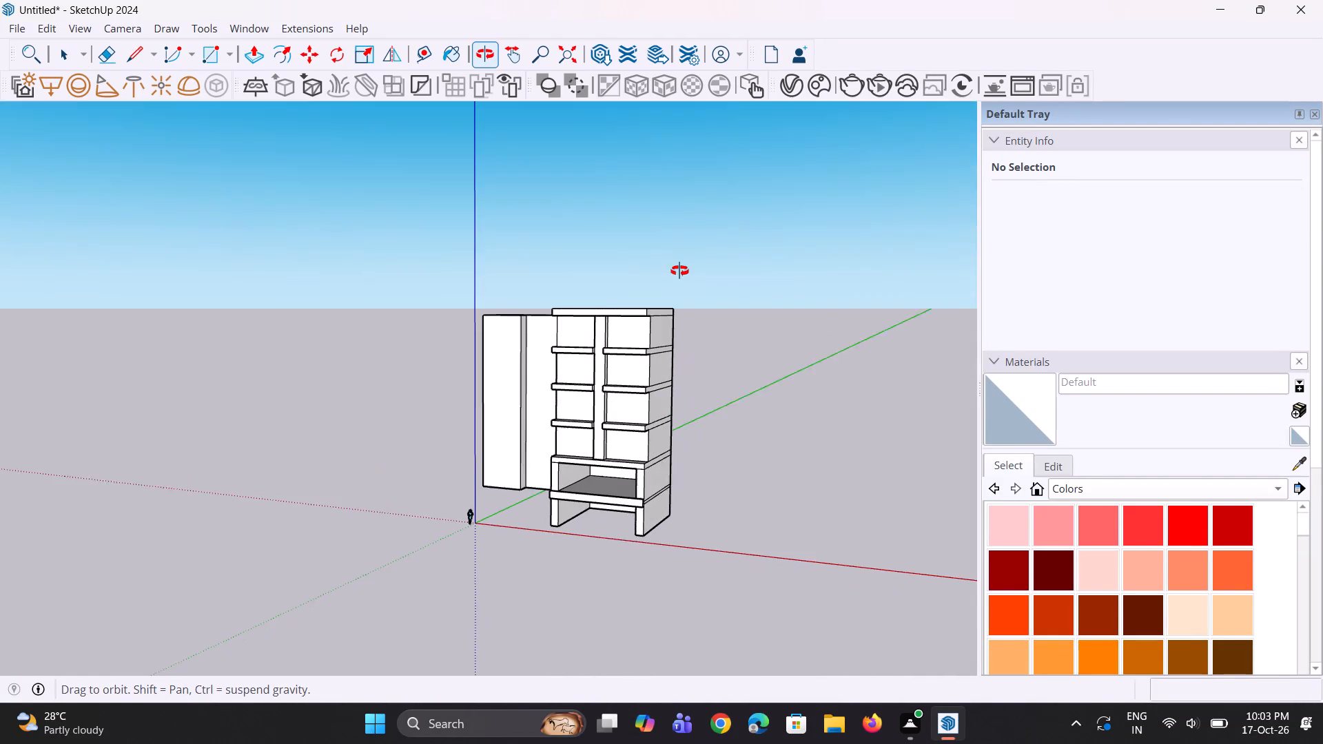
pyautogui.moveTo(679, 271); pyautogui.dragTo(682, 267, button='middle')
pyautogui.scroll(2, 521, 353)
pyautogui.moveTo(495, 359); pyautogui.dragTo(536, 586, button='middle')
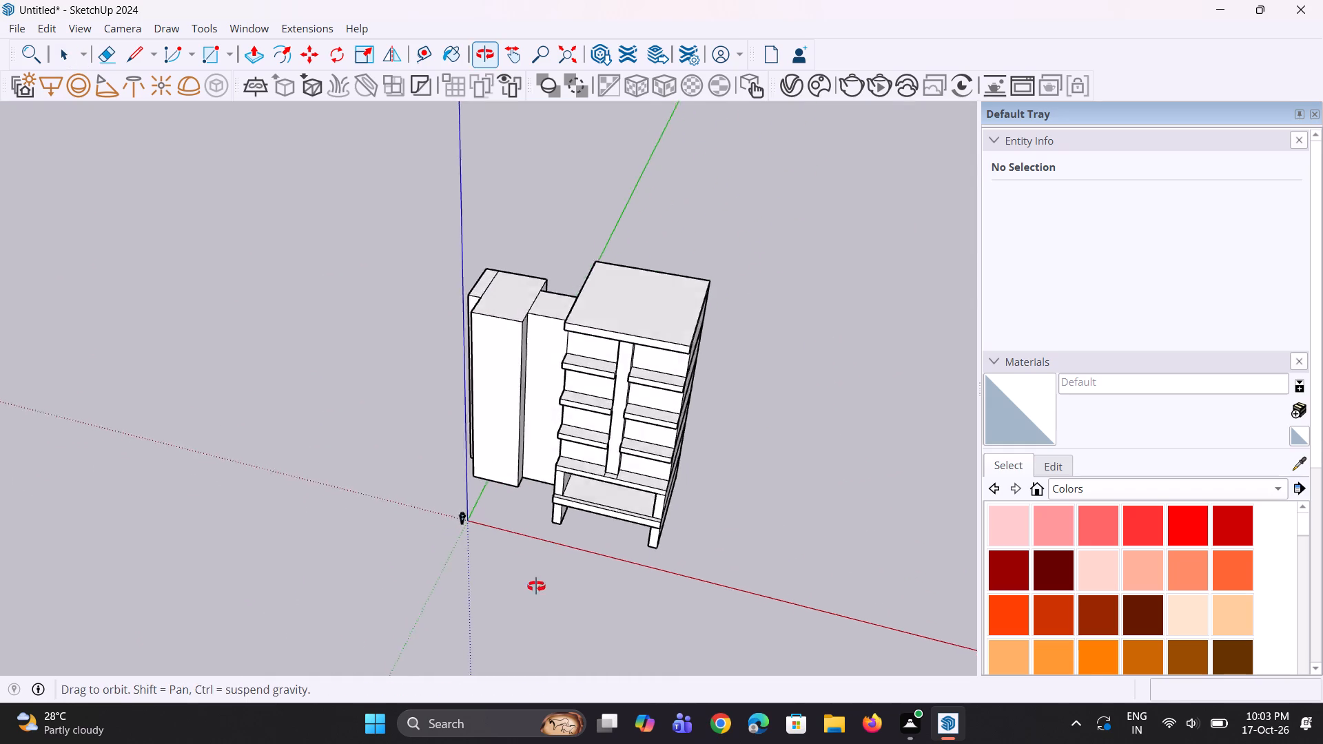
pyautogui.moveTo(536, 586); pyautogui.dragTo(537, 586, button='middle')
pyautogui.scroll(8, 582, 380)
pyautogui.scroll(-2, 600, 397)
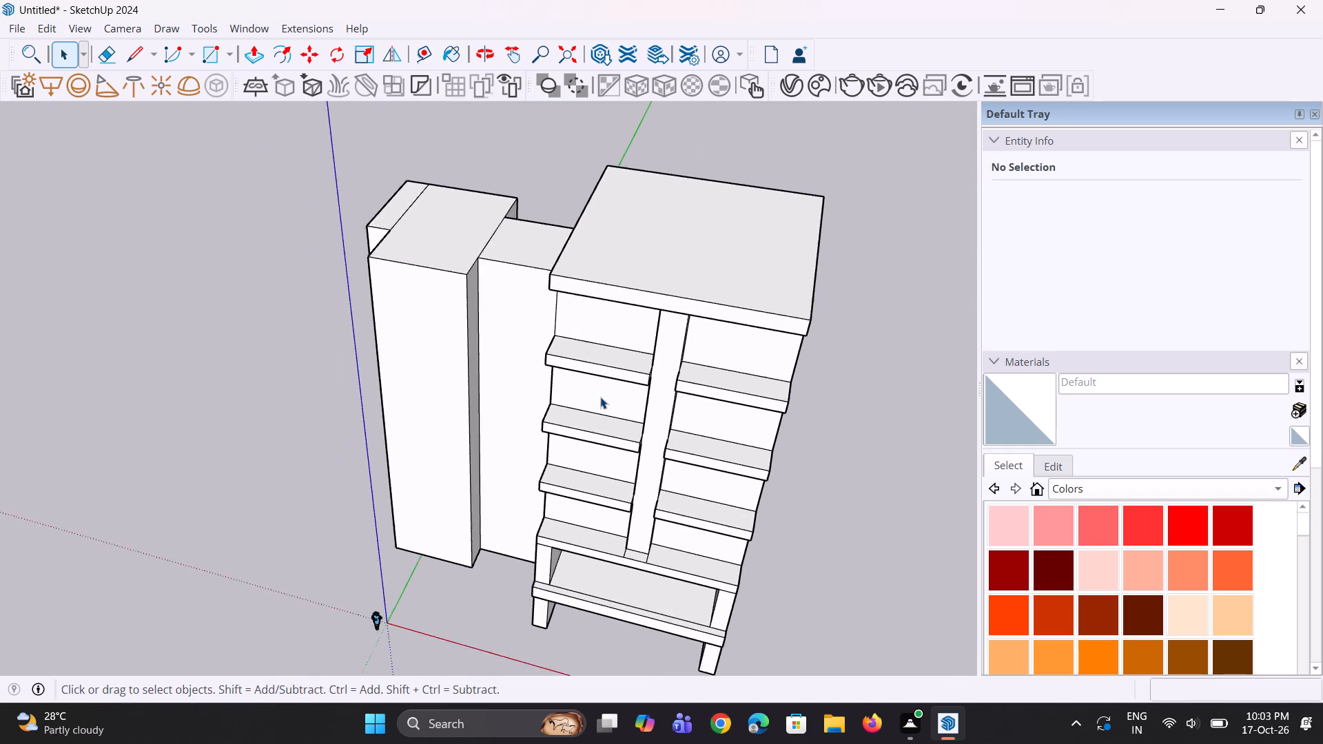
pyautogui.scroll(-2, 600, 397)
pyautogui.moveTo(600, 397); pyautogui.dragTo(605, 273, button='middle')
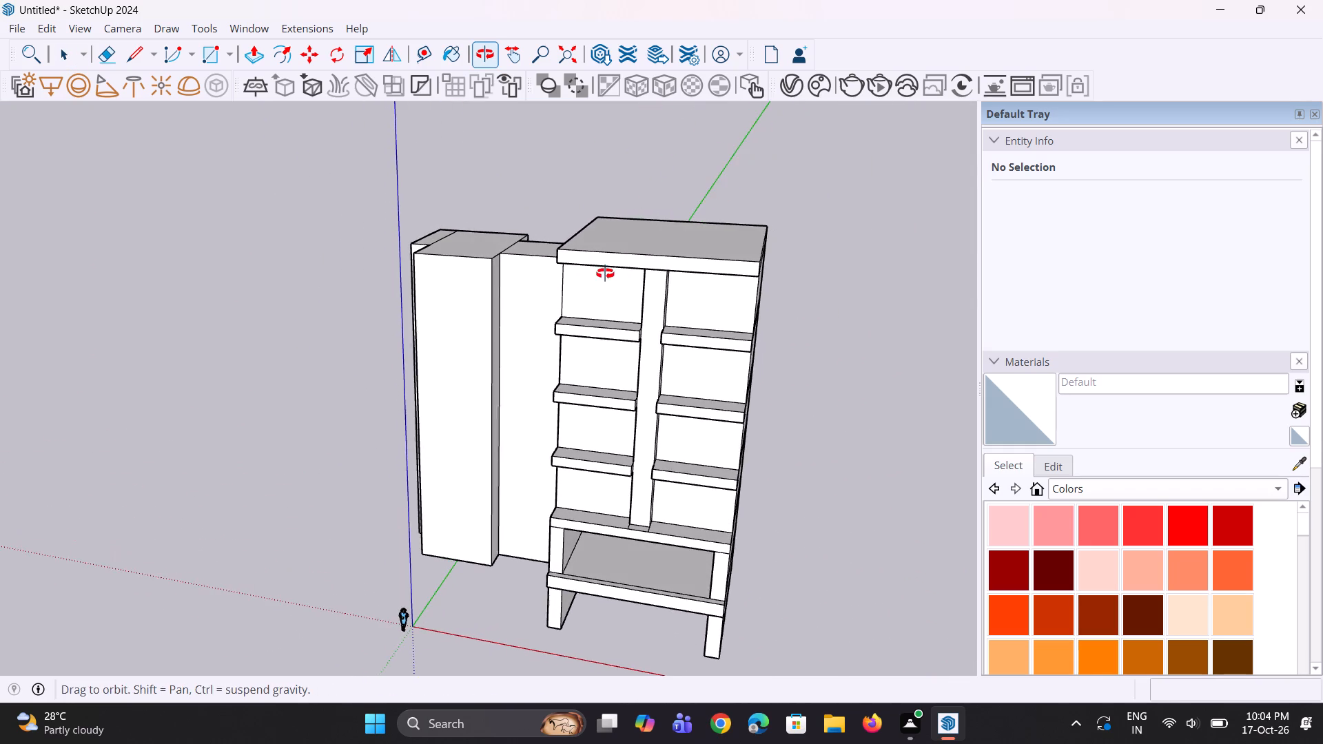
pyautogui.moveTo(605, 273); pyautogui.dragTo(610, 274, button='middle')
pyautogui.scroll(-1, 619, 351)
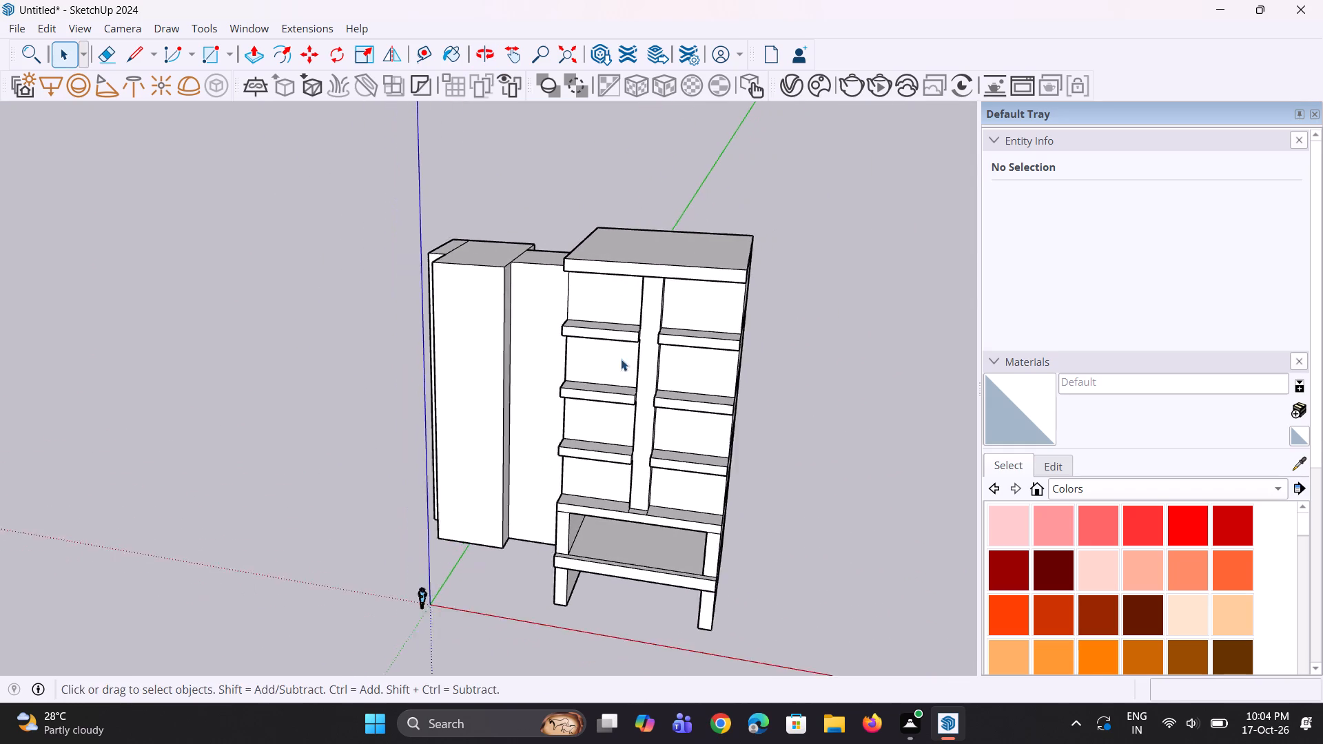
pyautogui.scroll(-2, 621, 359)
pyautogui.scroll(1, 546, 561)
pyautogui.moveTo(546, 561); pyautogui.dragTo(564, 360, button='middle')
pyautogui.scroll(1, 571, 415)
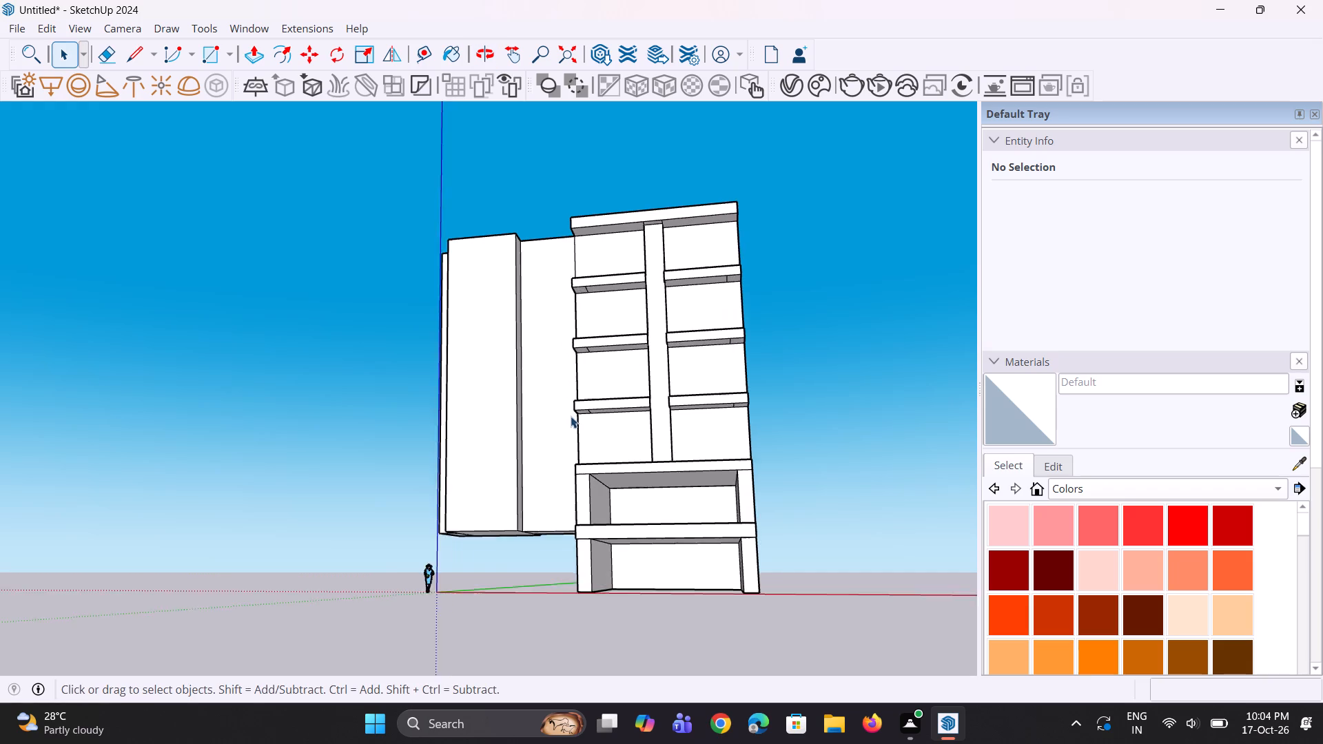
pyautogui.scroll(1, 571, 416)
pyautogui.scroll(-5, 558, 441)
pyautogui.moveTo(546, 532); pyautogui.dragTo(459, 576, button='middle')
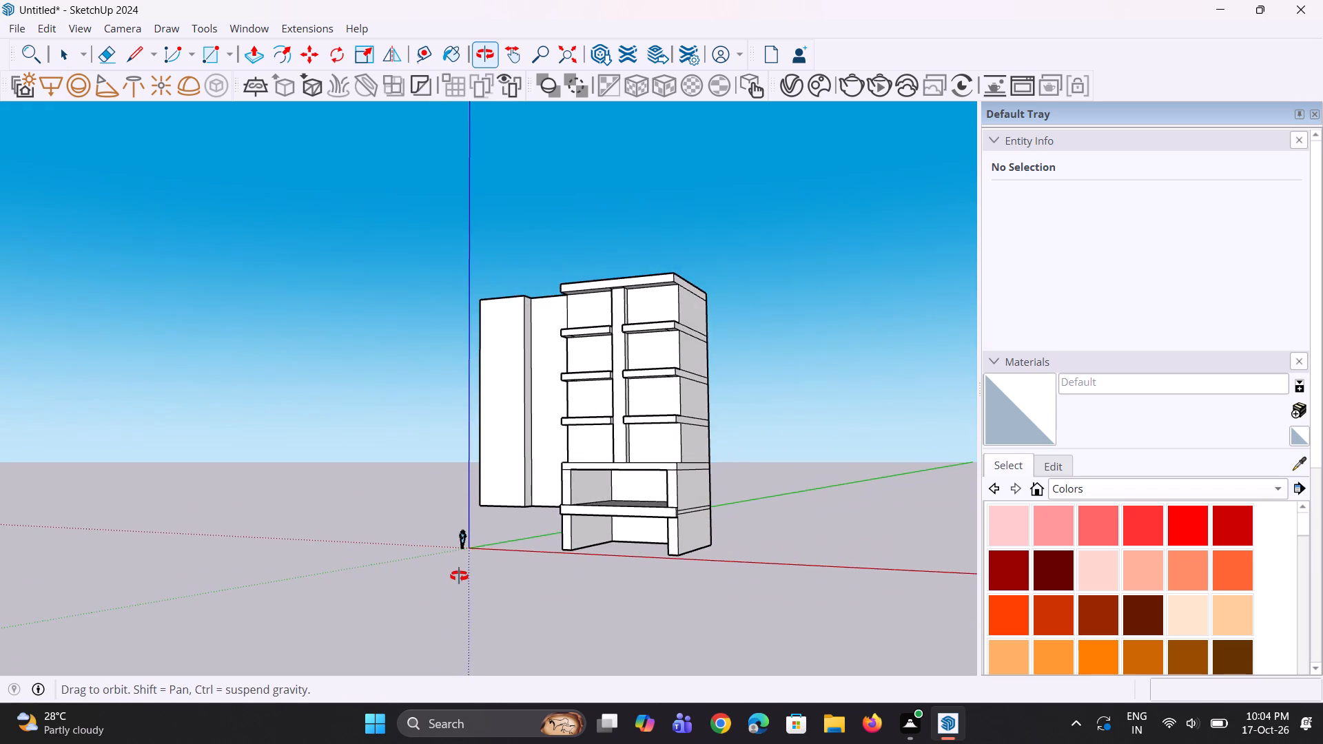
pyautogui.moveTo(459, 576); pyautogui.dragTo(503, 548, button='middle')
# Copy the 31' front top edge of the upper opening 1' upward onto the face of the slab band above it.
pyautogui.scroll(7, 604, 461)
pyautogui.scroll(-2, 580, 468)
pyautogui.moveTo(580, 468); pyautogui.dragTo(548, 468, button='middle')
pyautogui.scroll(6, 547, 474)
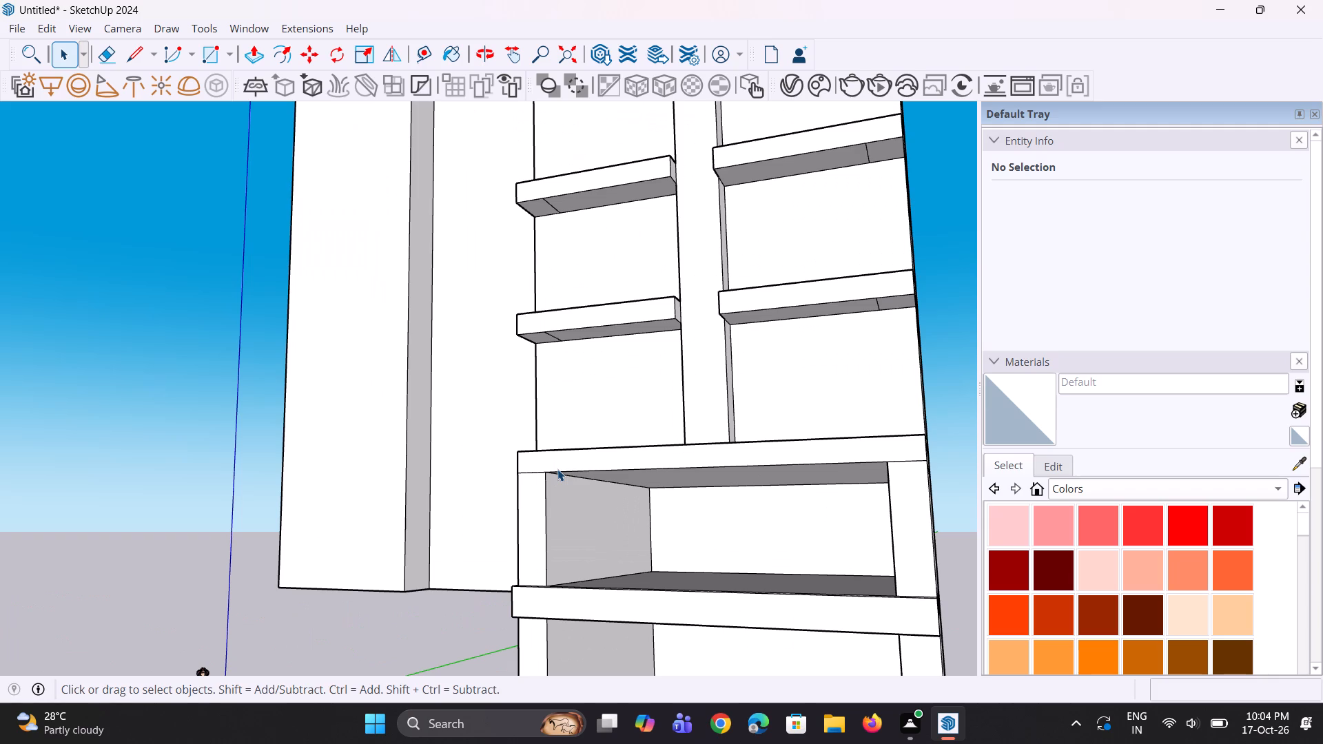
pyautogui.click(570, 473)
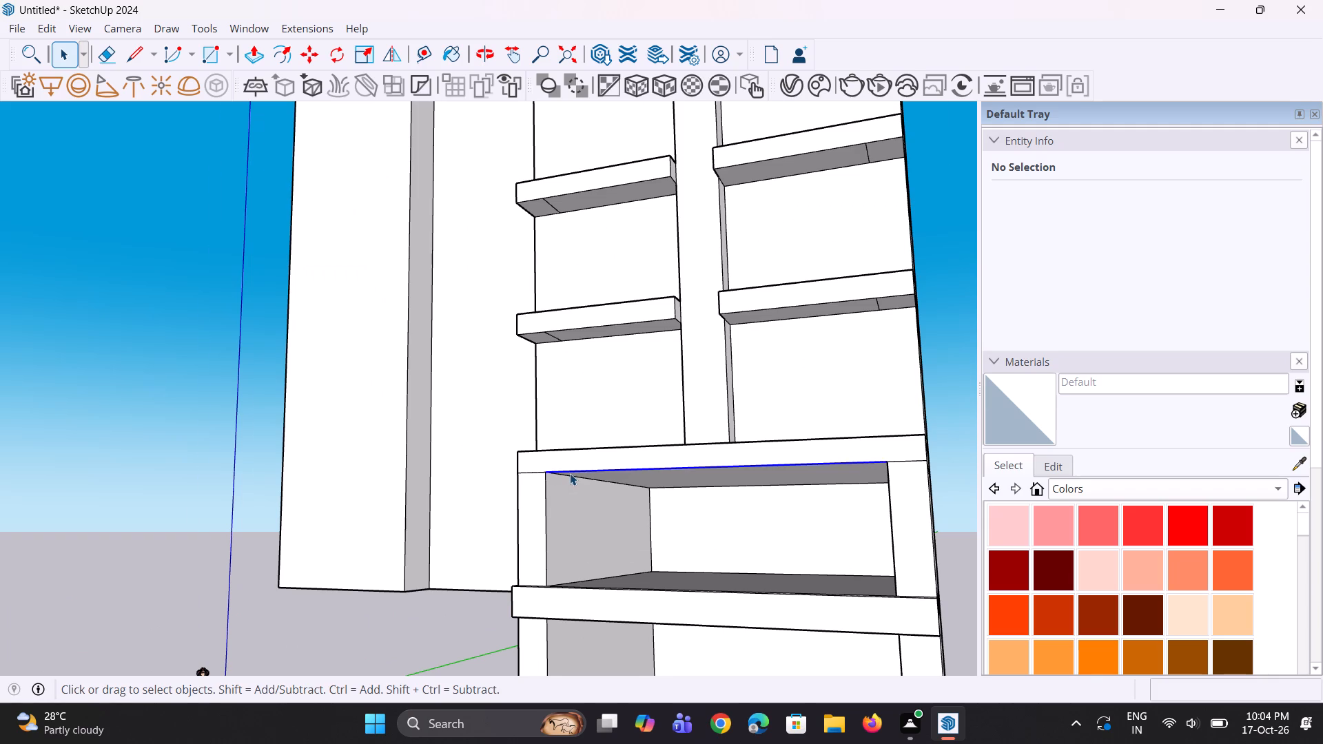
pyautogui.scroll(2, 570, 473)
pyautogui.scroll(-5, 555, 475)
pyautogui.moveTo(591, 473); pyautogui.dragTo(599, 552, button='middle')
pyautogui.scroll(2, 736, 506)
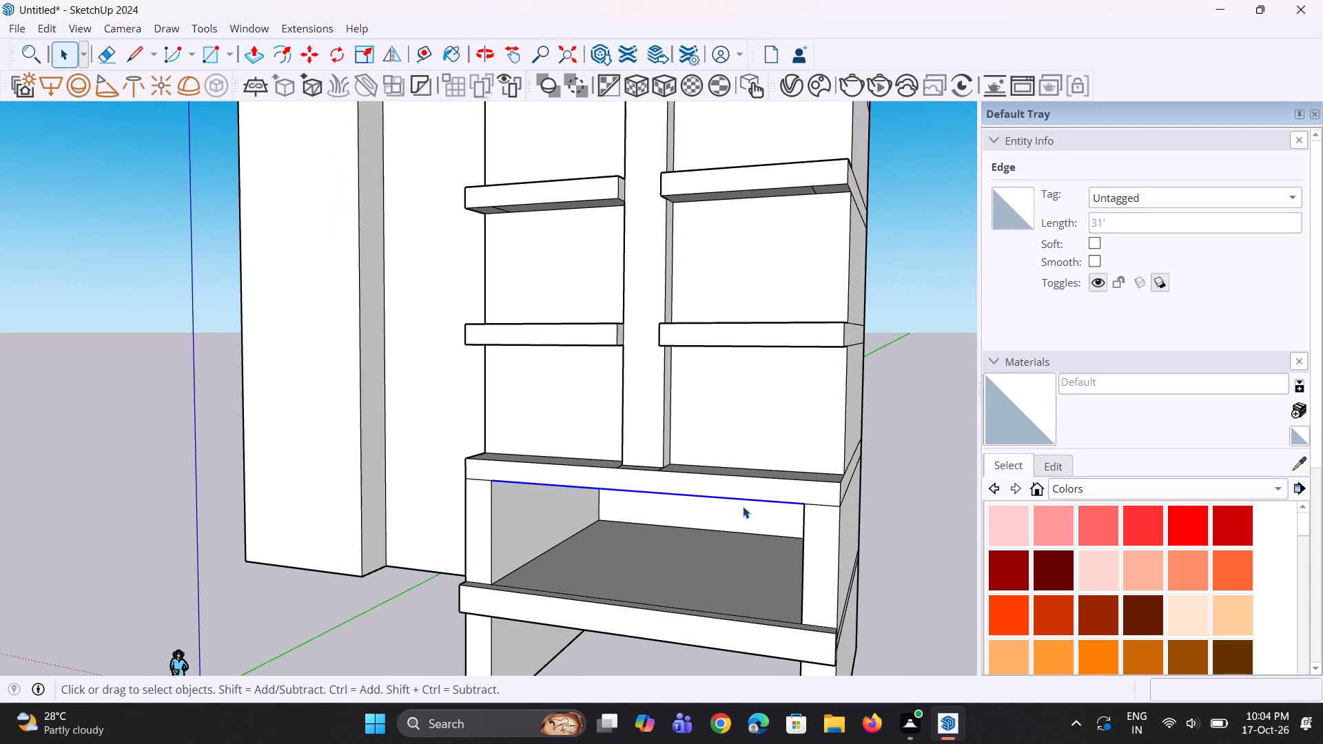
pyautogui.press('m')
pyautogui.scroll(3, 782, 508)
pyautogui.click(823, 500)
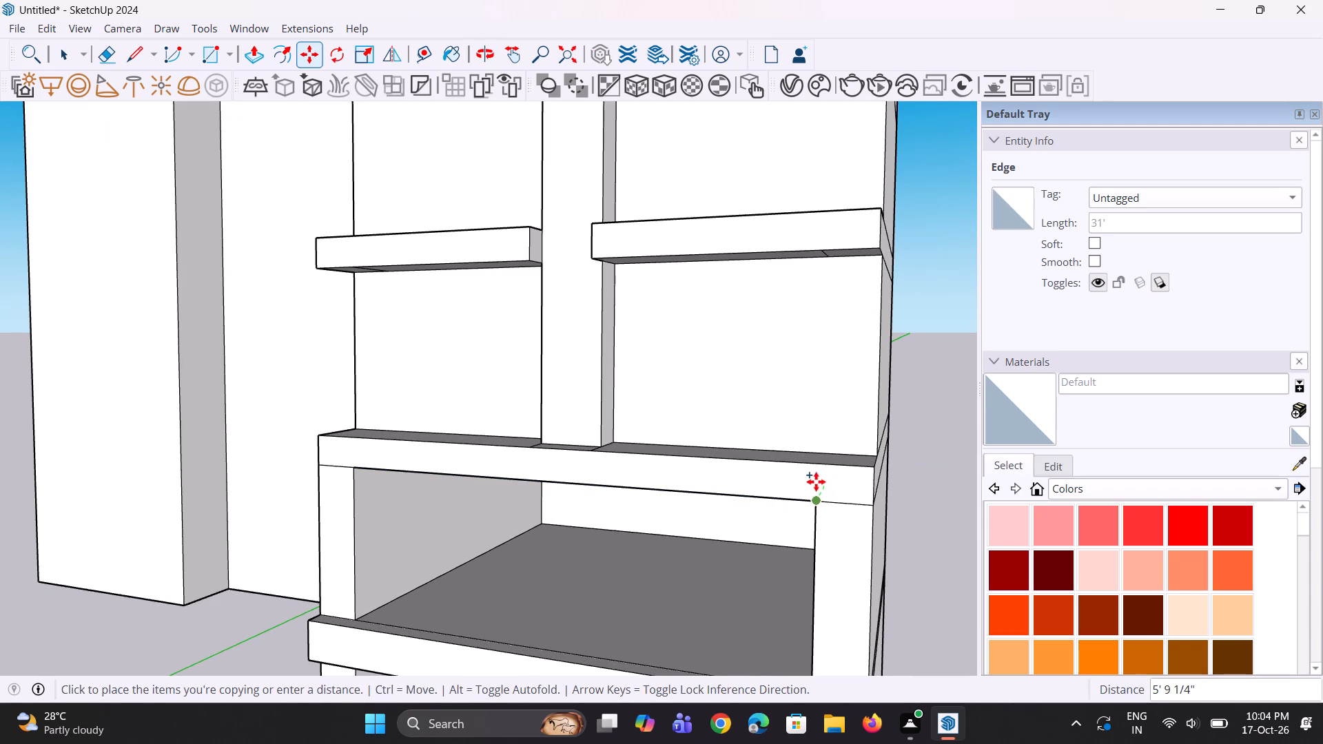
pyautogui.click(810, 483)
pyautogui.moveTo(660, 519); pyautogui.dragTo(768, 515, button='middle')
pyautogui.press('space')
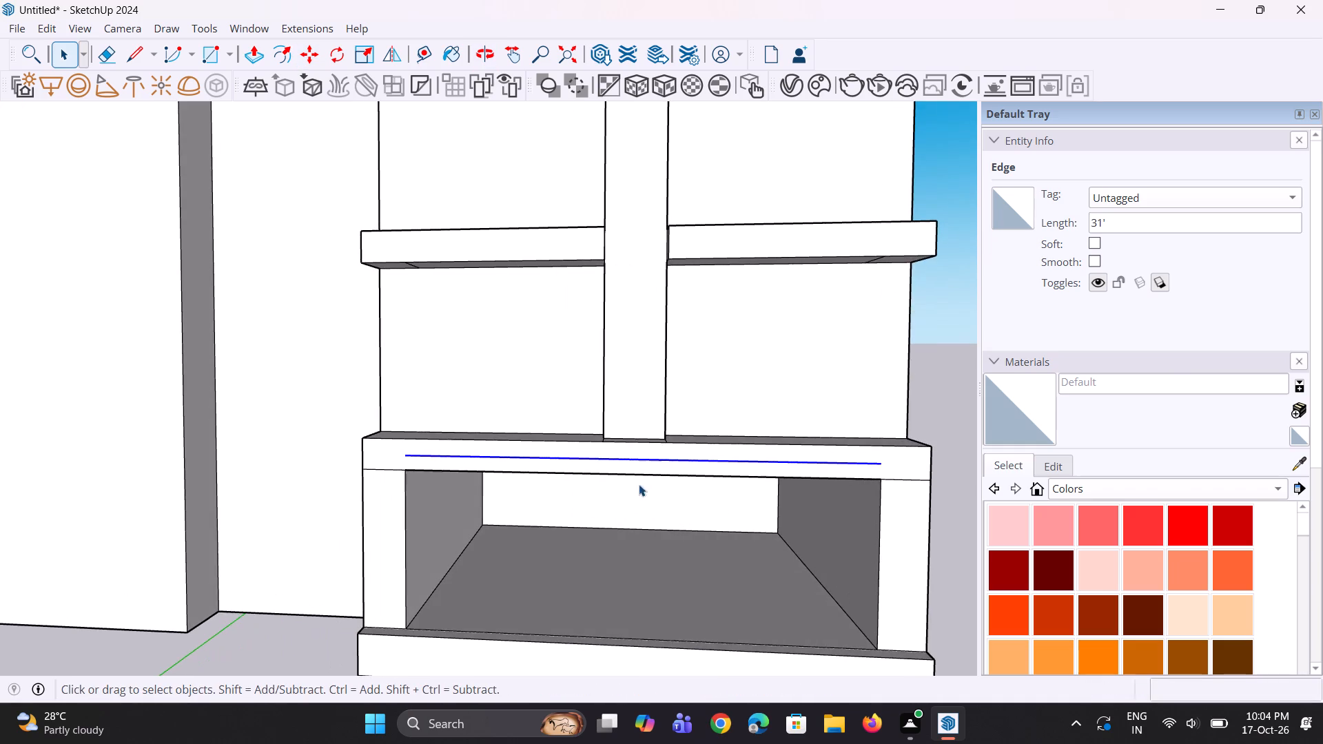
pyautogui.press('space')
# Draw 1' vertical lines joining both ends of the copied edge to the opening's top corners, closing a narrow strip on the slab band.
pyautogui.scroll(3, 504, 473)
pyautogui.press('l')
pyautogui.scroll(5, 435, 464)
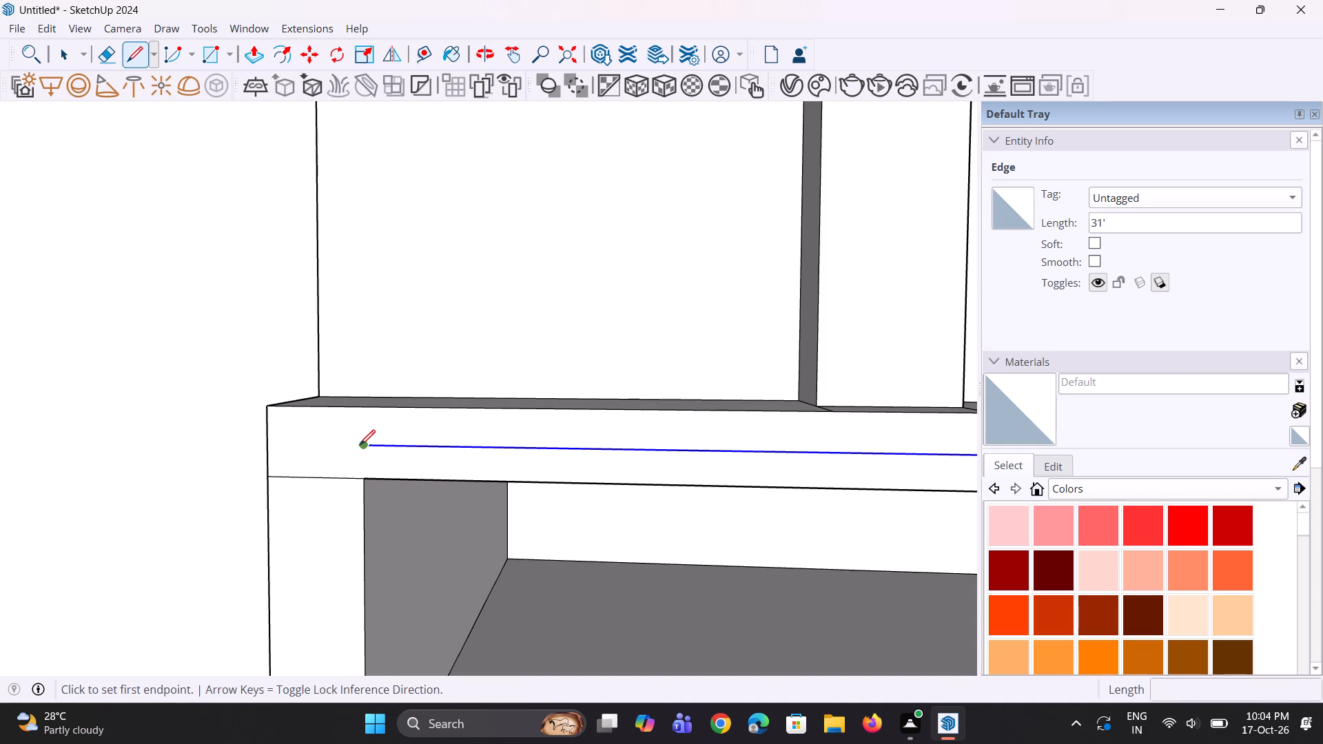
pyautogui.click(363, 445)
pyautogui.click(362, 475)
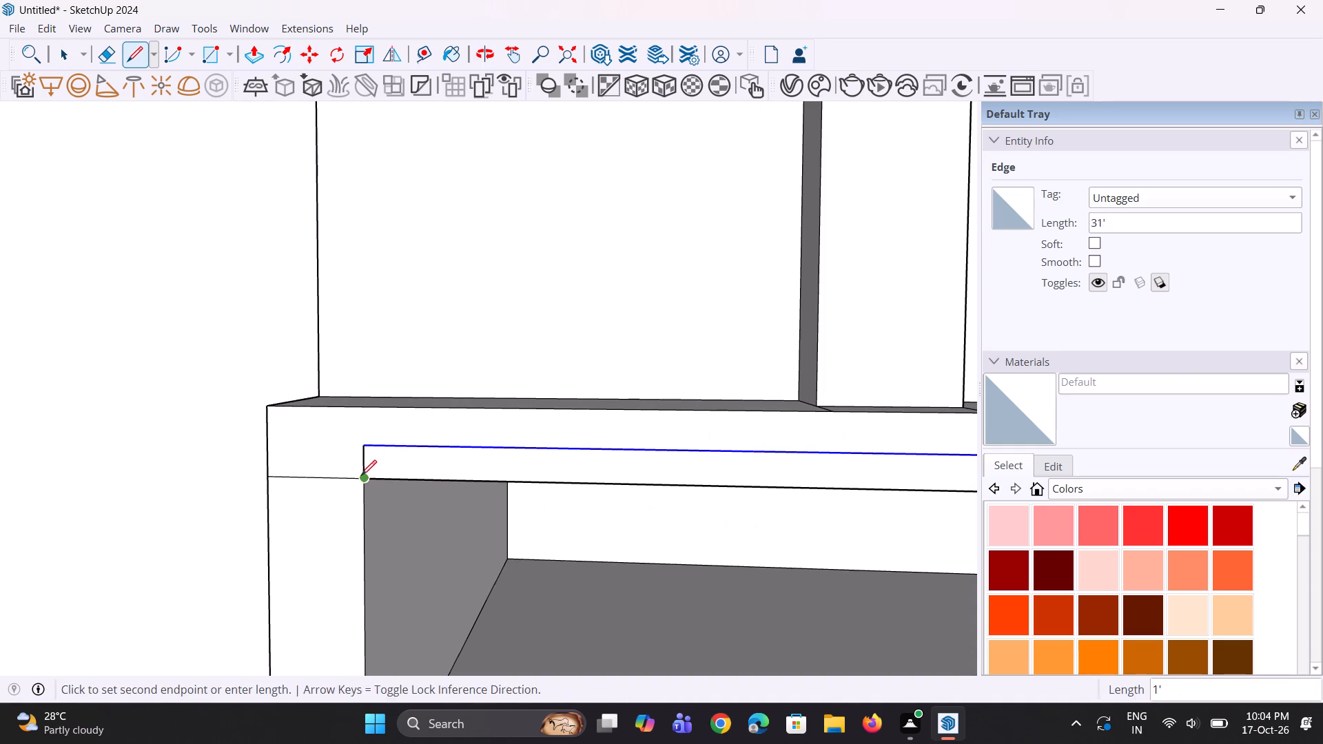
pyautogui.scroll(-10, 341, 482)
pyautogui.scroll(6, 772, 490)
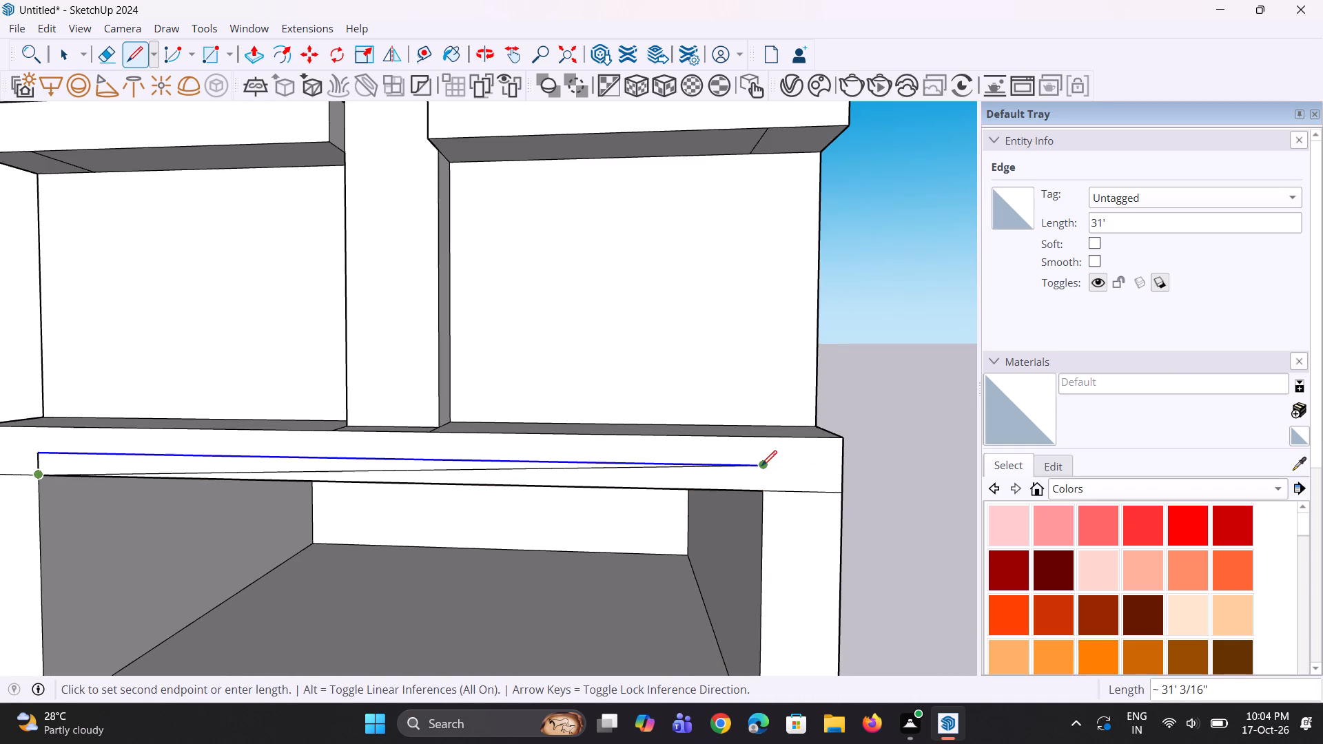
pyautogui.click(761, 465)
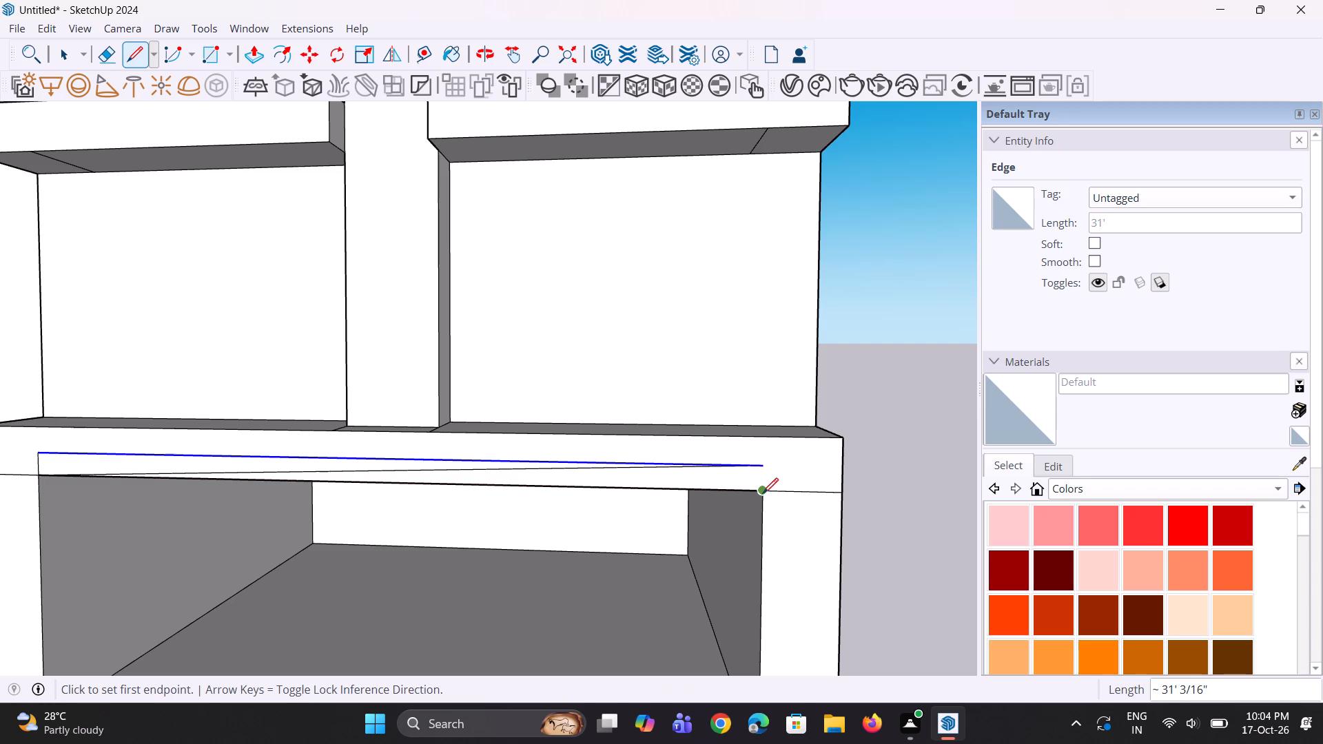
pyautogui.hotkey('ctrl', 'z')
pyautogui.click(761, 467)
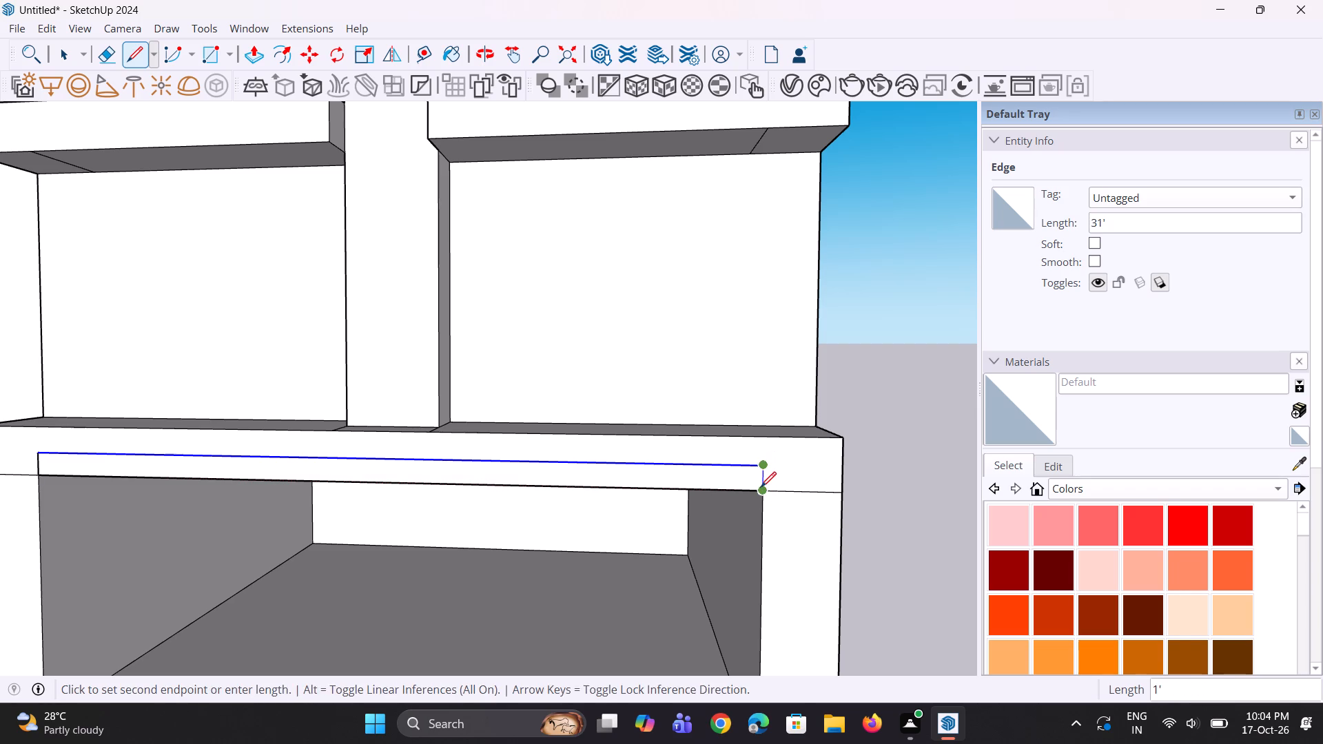
pyautogui.click(761, 487)
pyautogui.scroll(-6, 758, 501)
pyautogui.press('space')
pyautogui.press('space')
pyautogui.click(857, 496)
# Pull the narrow strip above the opening outward about 1' 1 13/16" from the slab band to form a projecting lip.
pyautogui.scroll(-5, 741, 479)
pyautogui.moveTo(732, 481); pyautogui.dragTo(593, 535, button='middle')
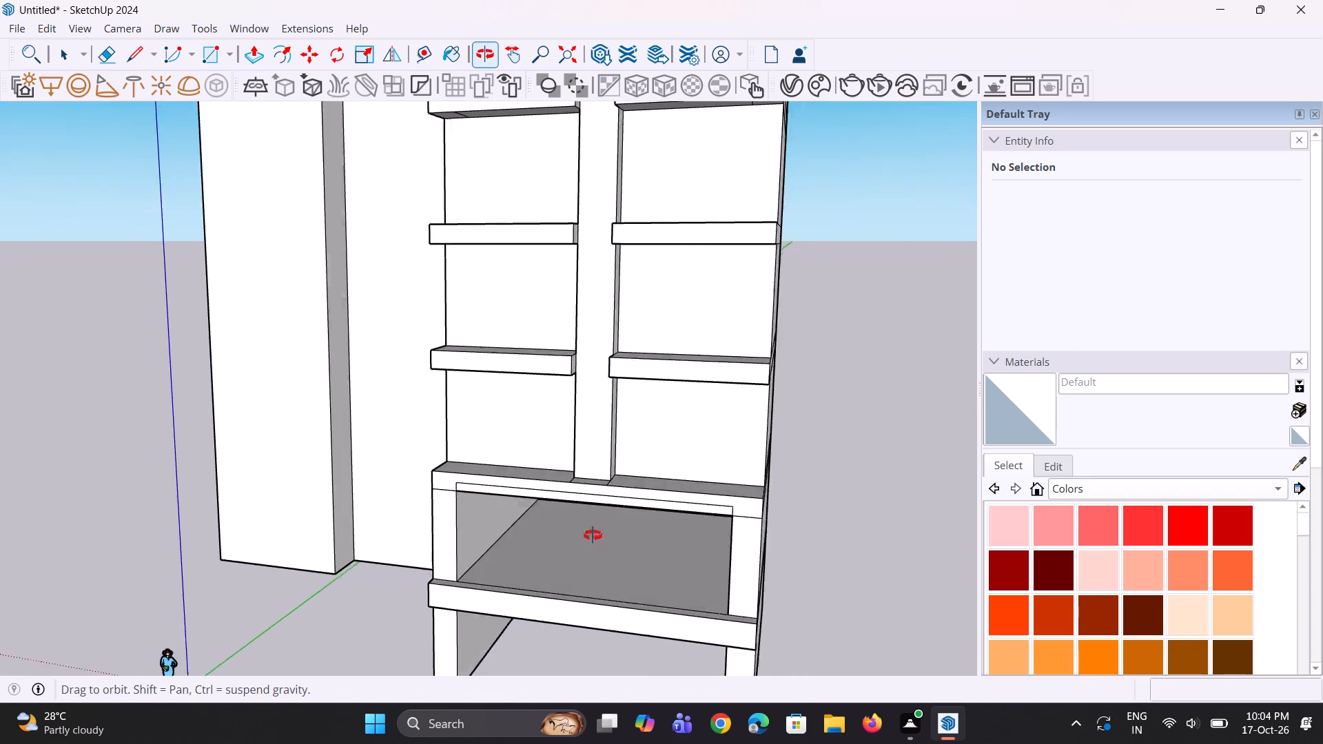
pyautogui.moveTo(593, 535); pyautogui.dragTo(577, 537, button='middle')
pyautogui.scroll(6, 566, 524)
pyautogui.press('p')
pyautogui.click(584, 496)
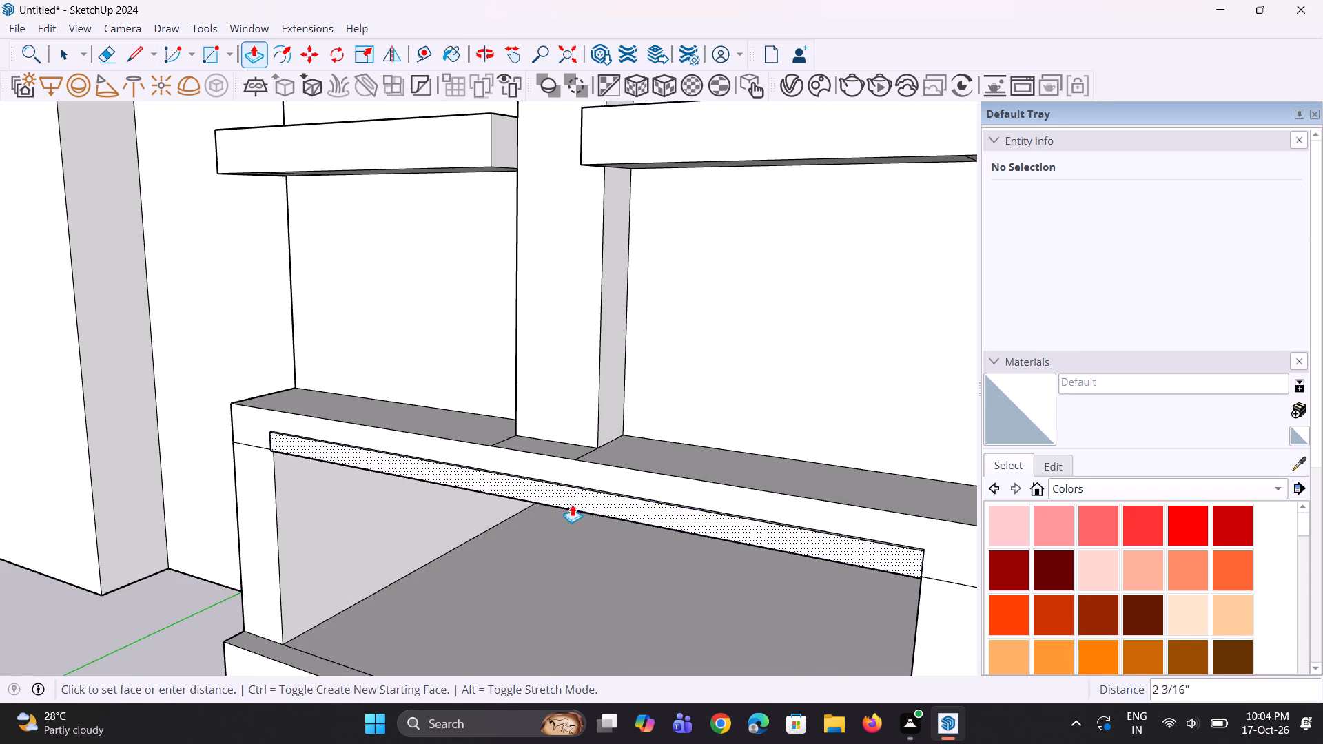
pyautogui.click(572, 504)
pyautogui.scroll(-6, 489, 519)
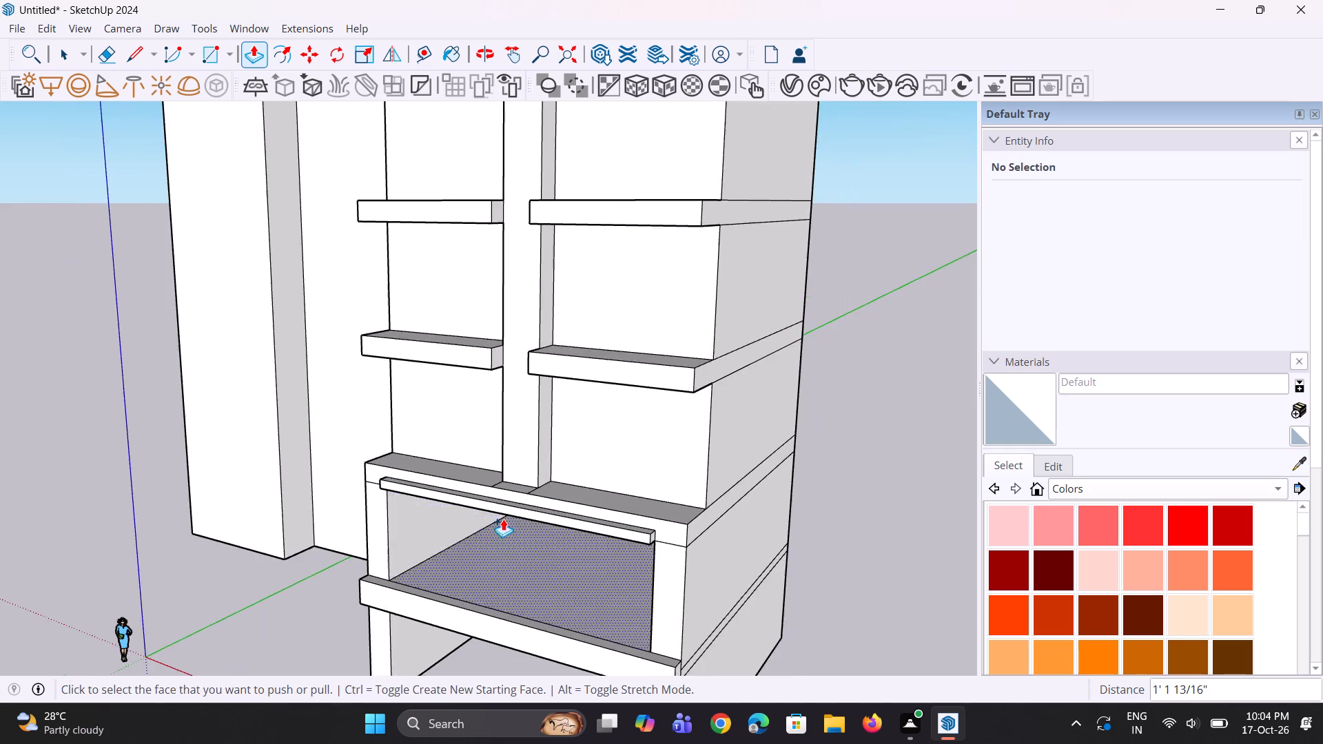
# Push the top face of the projecting lip down about 3 7/16" to make it thinner.
pyautogui.moveTo(451, 502); pyautogui.dragTo(862, 446, button='middle')
pyautogui.scroll(10, 471, 468)
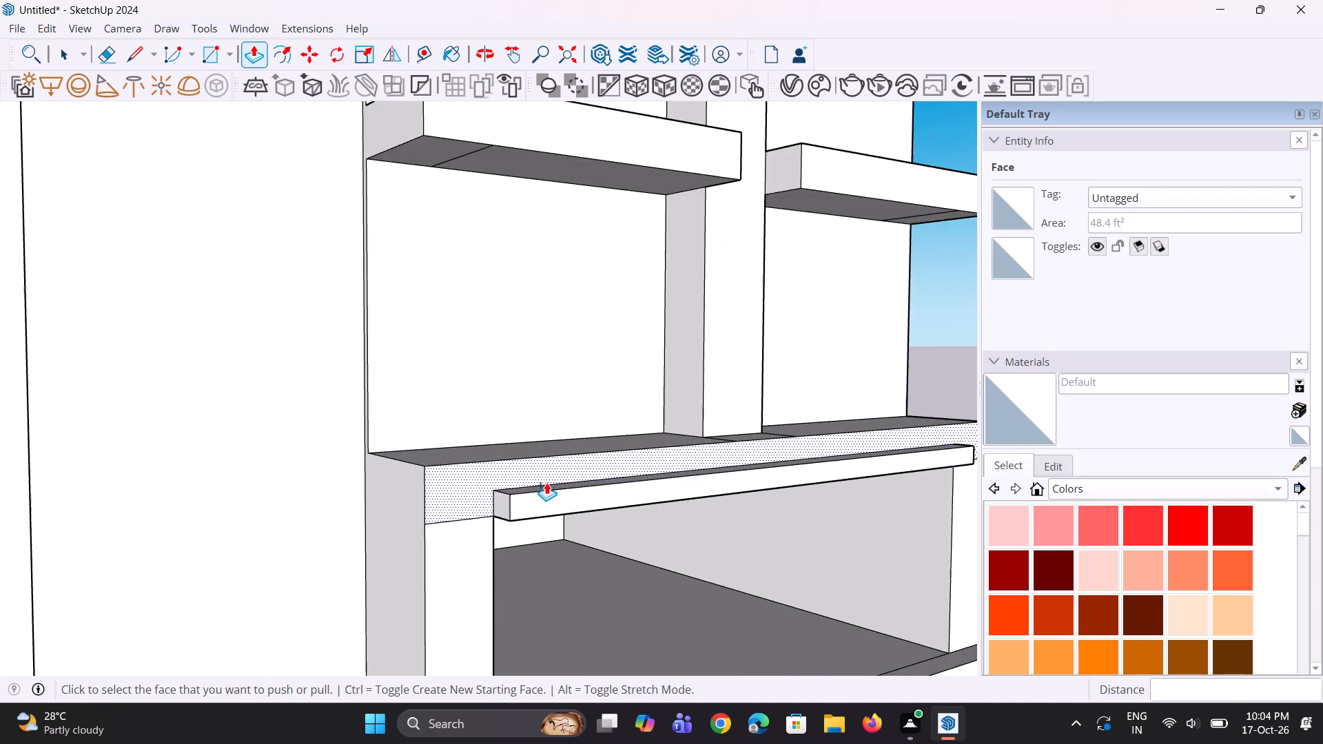
pyautogui.moveTo(547, 484); pyautogui.dragTo(548, 535, button='middle')
pyautogui.click(551, 539)
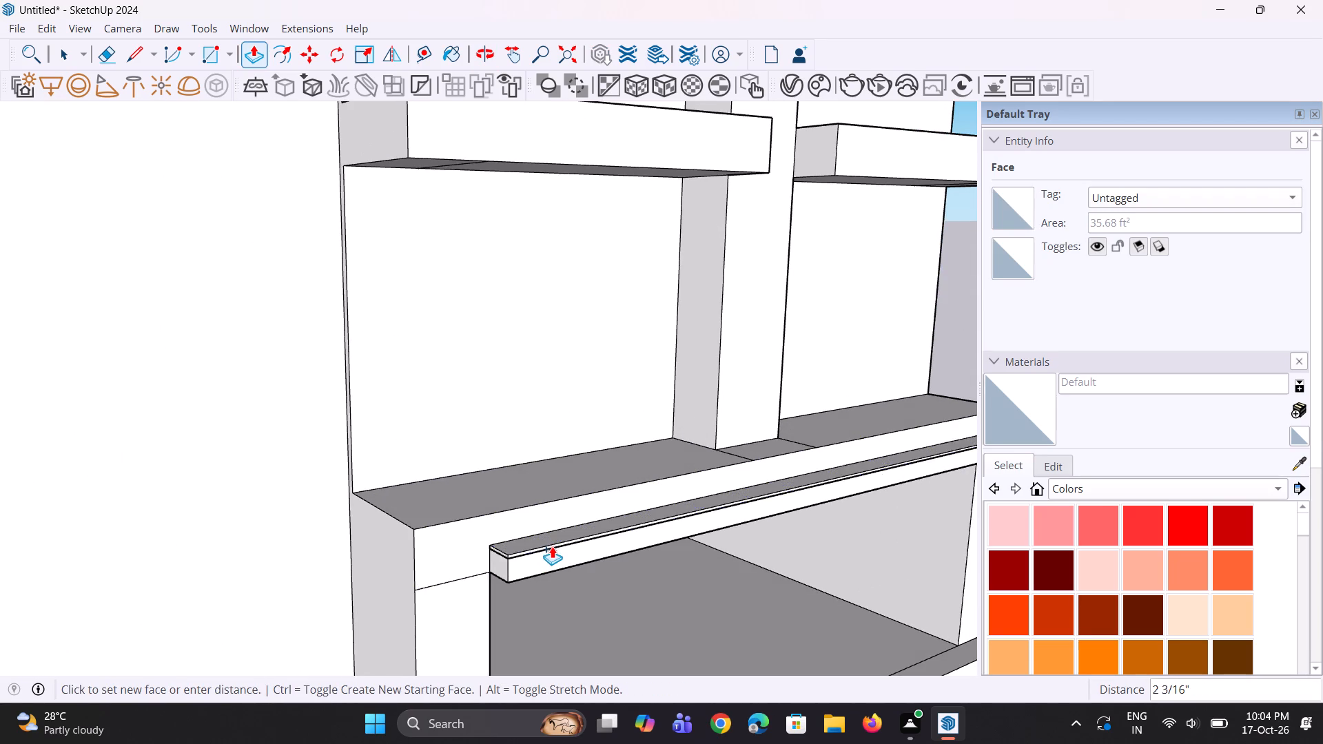
pyautogui.click(552, 546)
# Extend both end faces of the projecting lip outward 3' each so it spans the full width of the slab band.
pyautogui.moveTo(536, 566); pyautogui.dragTo(523, 510, button='middle')
pyautogui.scroll(-5, 523, 502)
pyautogui.moveTo(502, 508); pyautogui.dragTo(514, 466, button='middle')
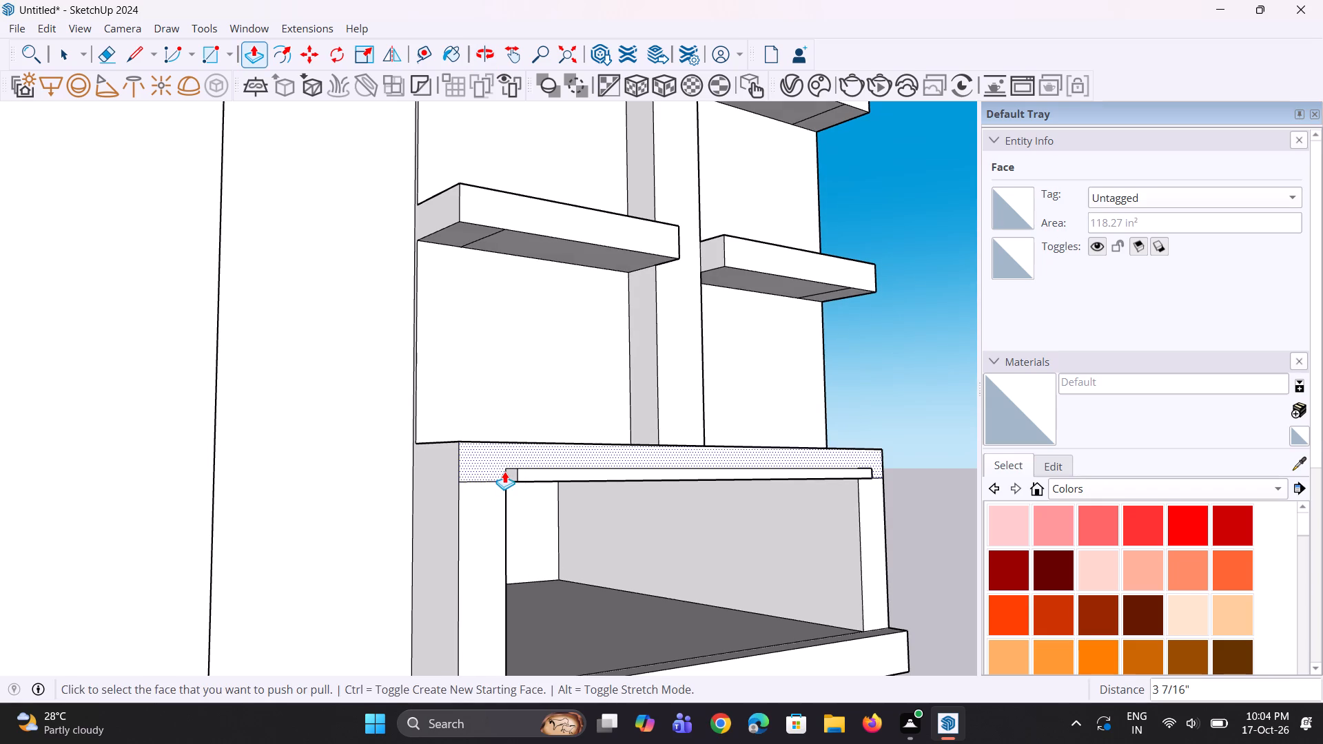
pyautogui.scroll(6, 504, 471)
pyautogui.click(514, 474)
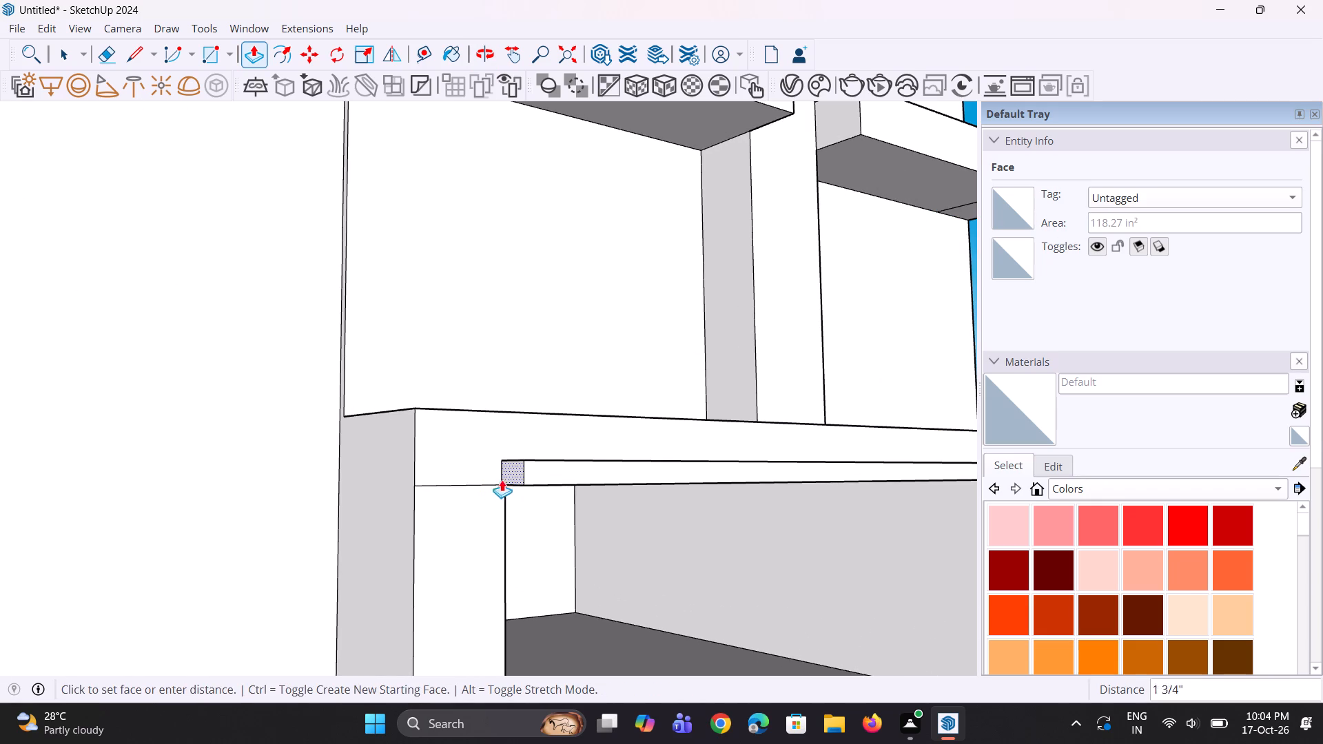
pyautogui.click(419, 506)
pyautogui.scroll(-4, 350, 475)
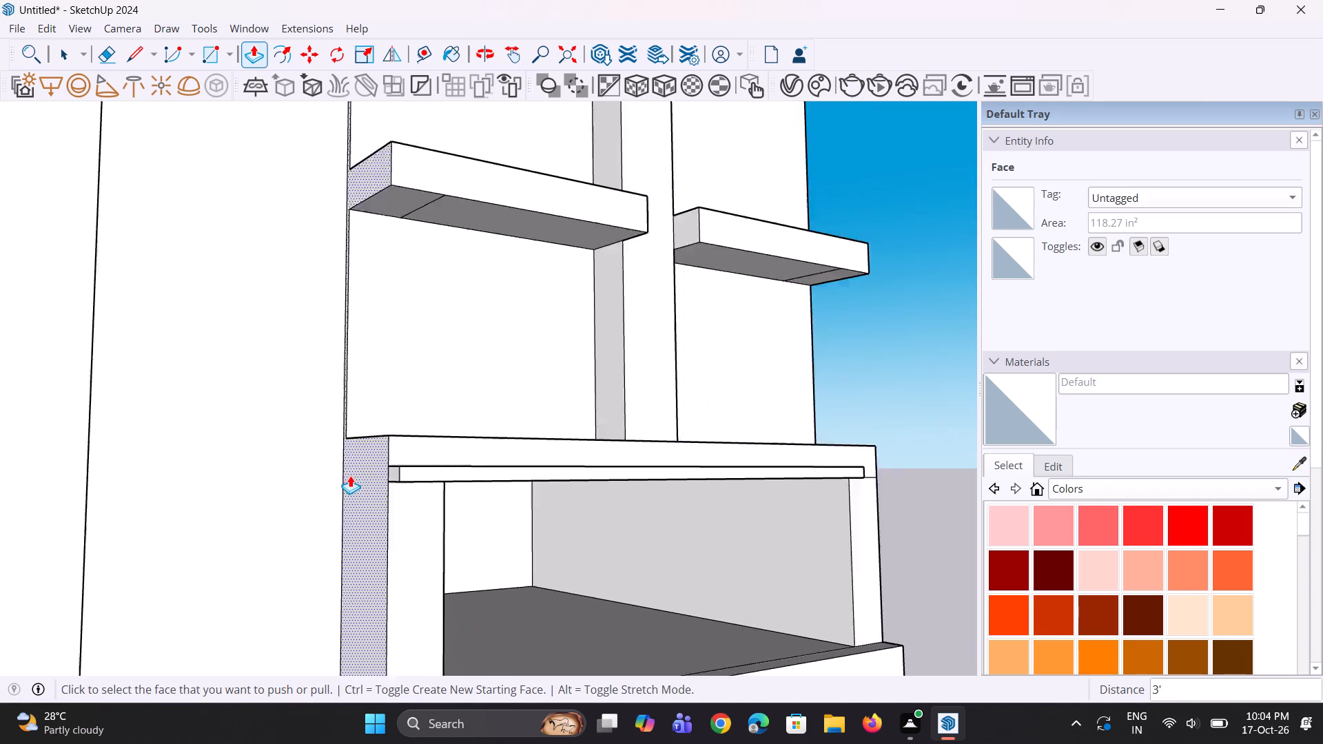
pyautogui.scroll(-8, 350, 475)
pyautogui.moveTo(648, 475); pyautogui.dragTo(189, 532, button='middle')
pyautogui.scroll(8, 424, 486)
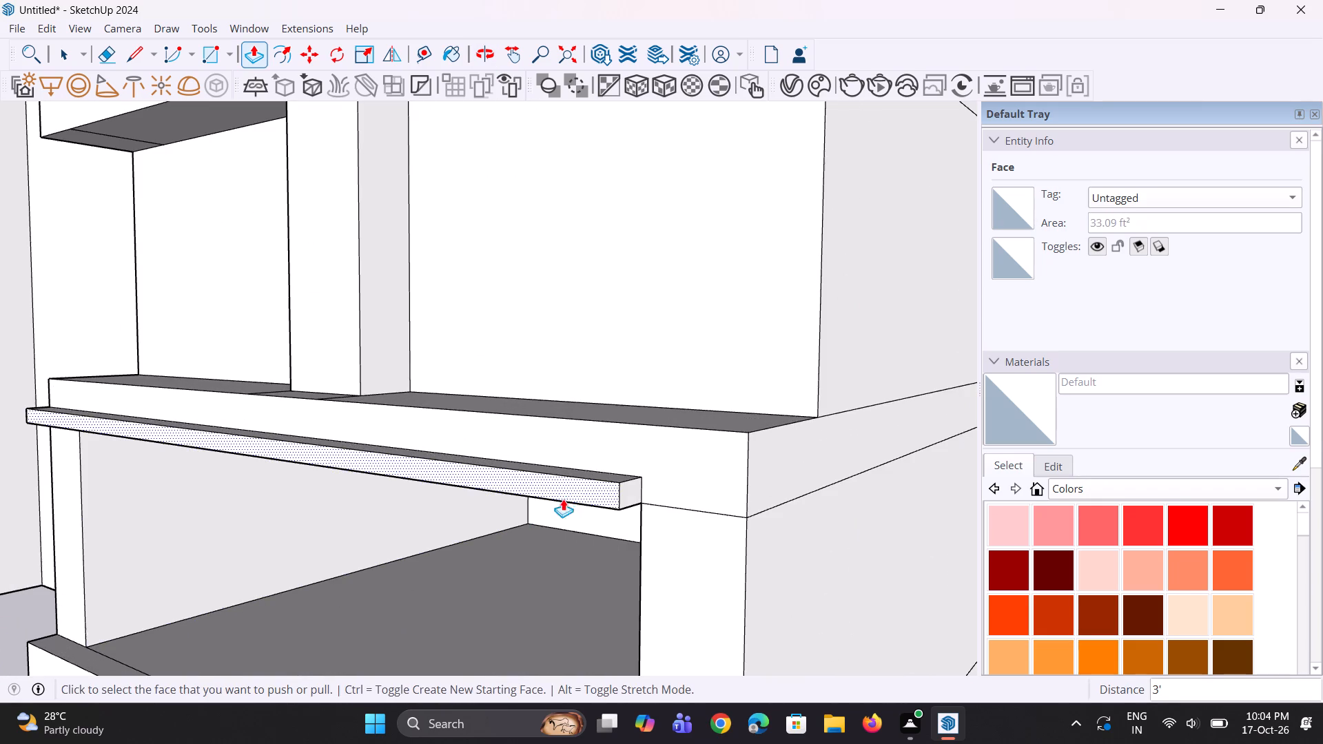
pyautogui.click(628, 499)
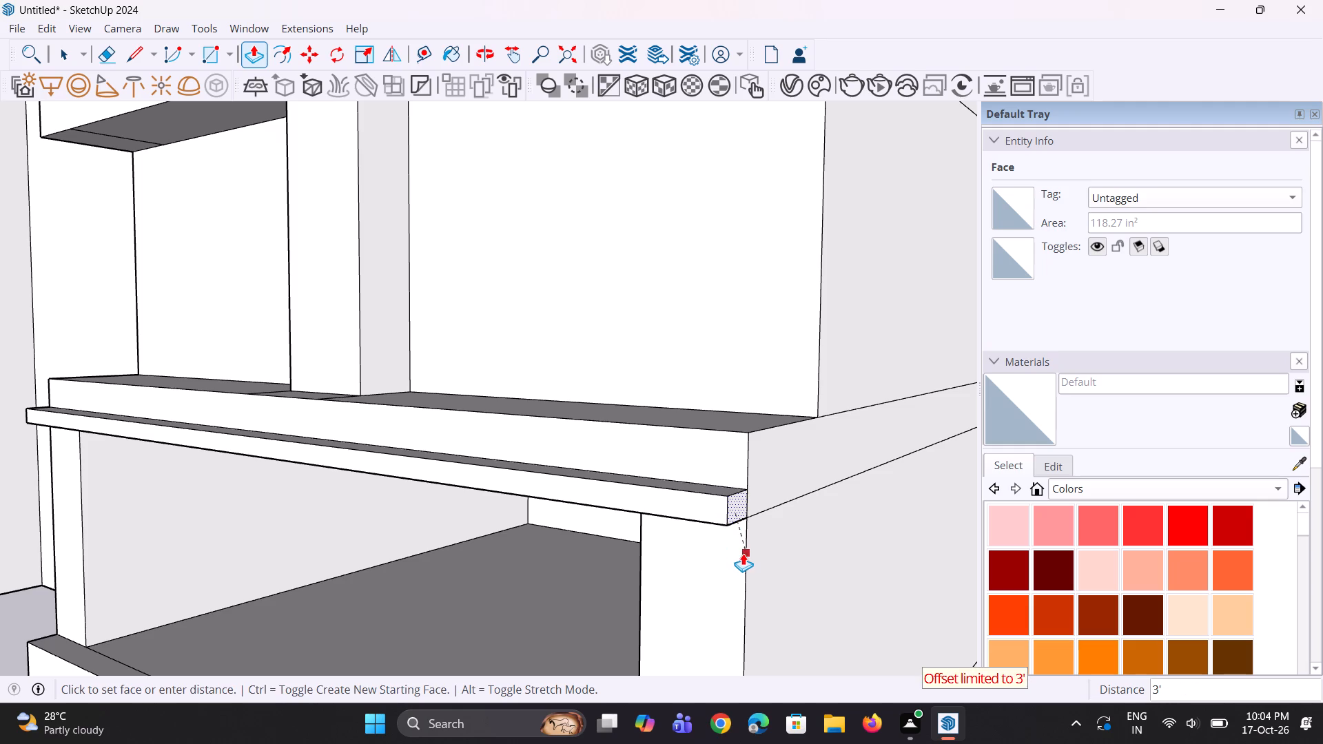
pyautogui.click(743, 553)
# Pull the shared underside of the projecting lip and the opening's ceiling down about 4 1/16".
pyautogui.moveTo(572, 530); pyautogui.dragTo(668, 410, button='middle')
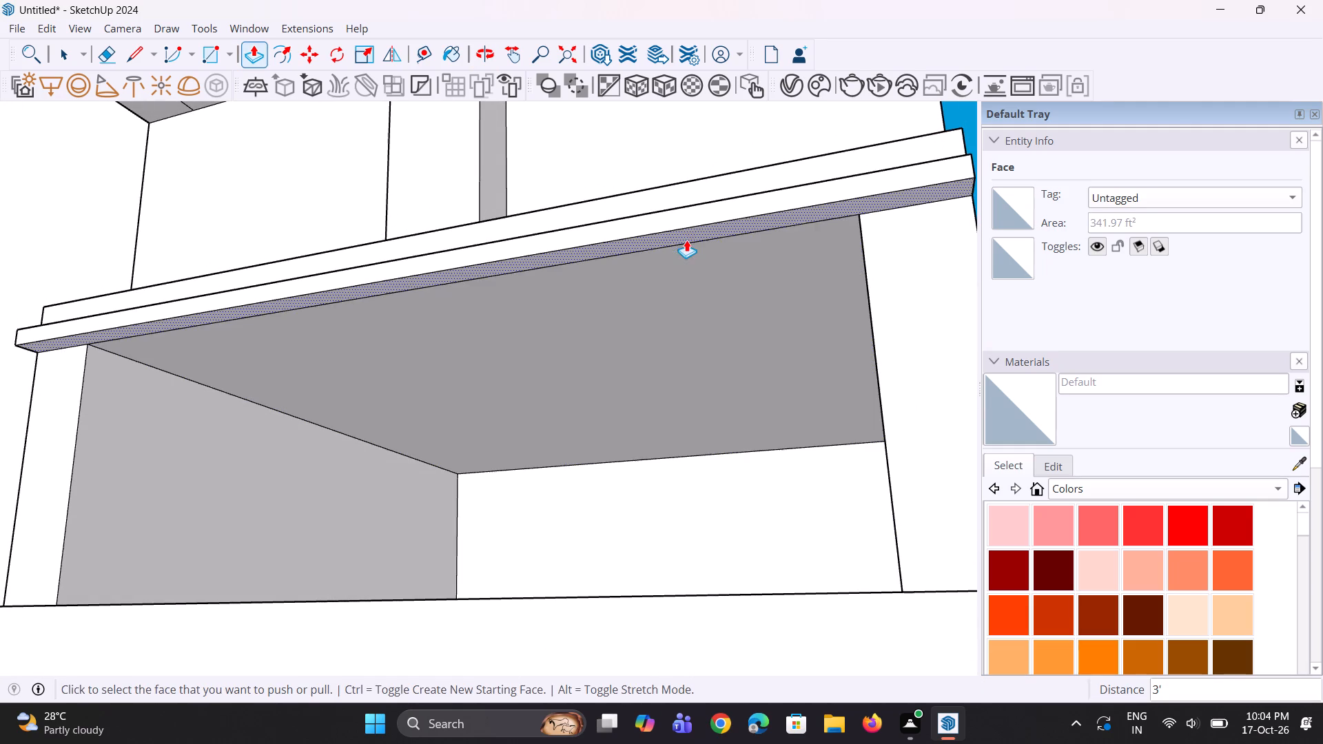
pyautogui.click(686, 238)
pyautogui.click(684, 249)
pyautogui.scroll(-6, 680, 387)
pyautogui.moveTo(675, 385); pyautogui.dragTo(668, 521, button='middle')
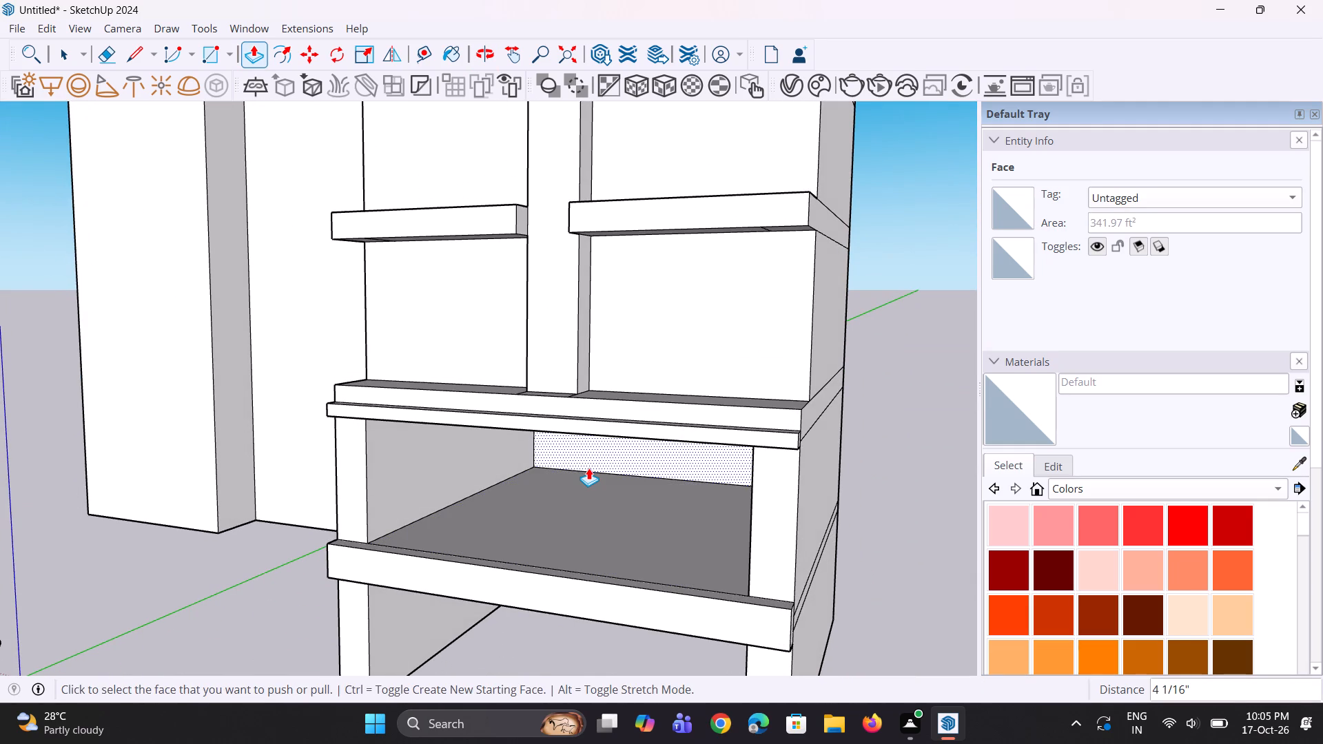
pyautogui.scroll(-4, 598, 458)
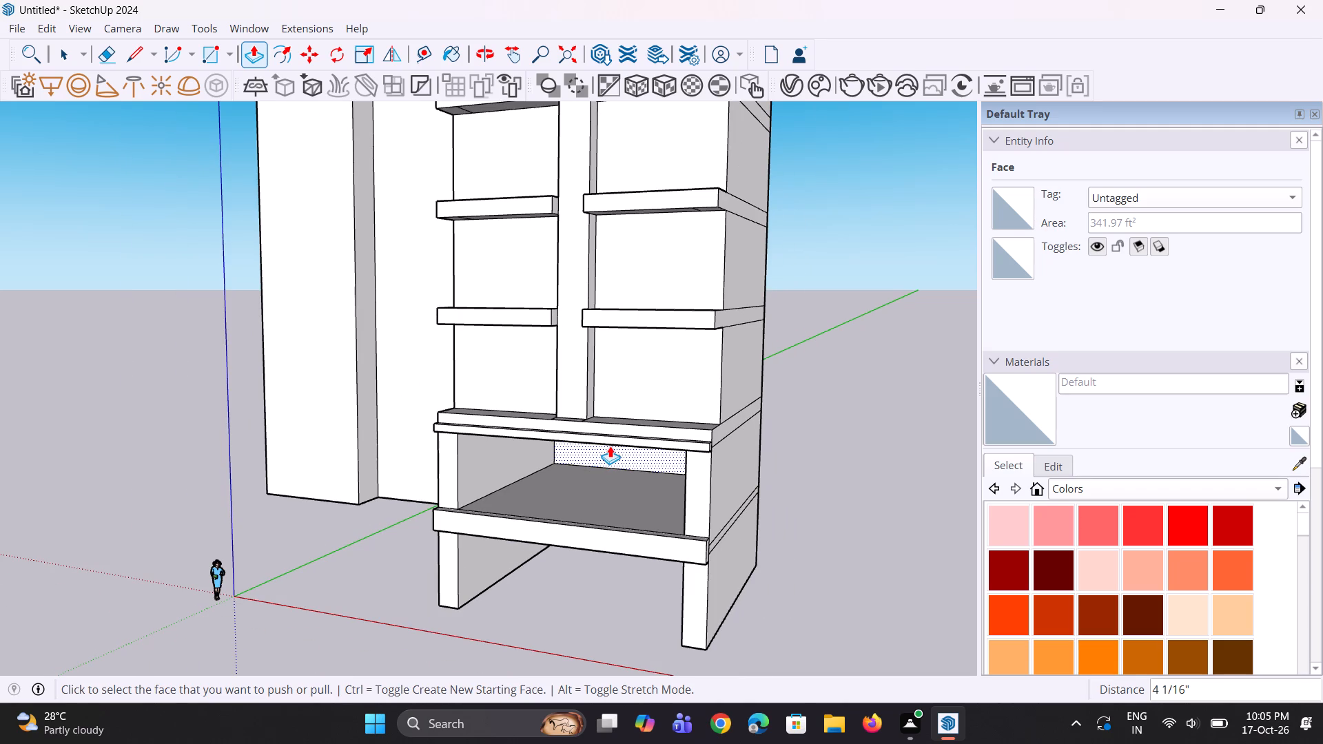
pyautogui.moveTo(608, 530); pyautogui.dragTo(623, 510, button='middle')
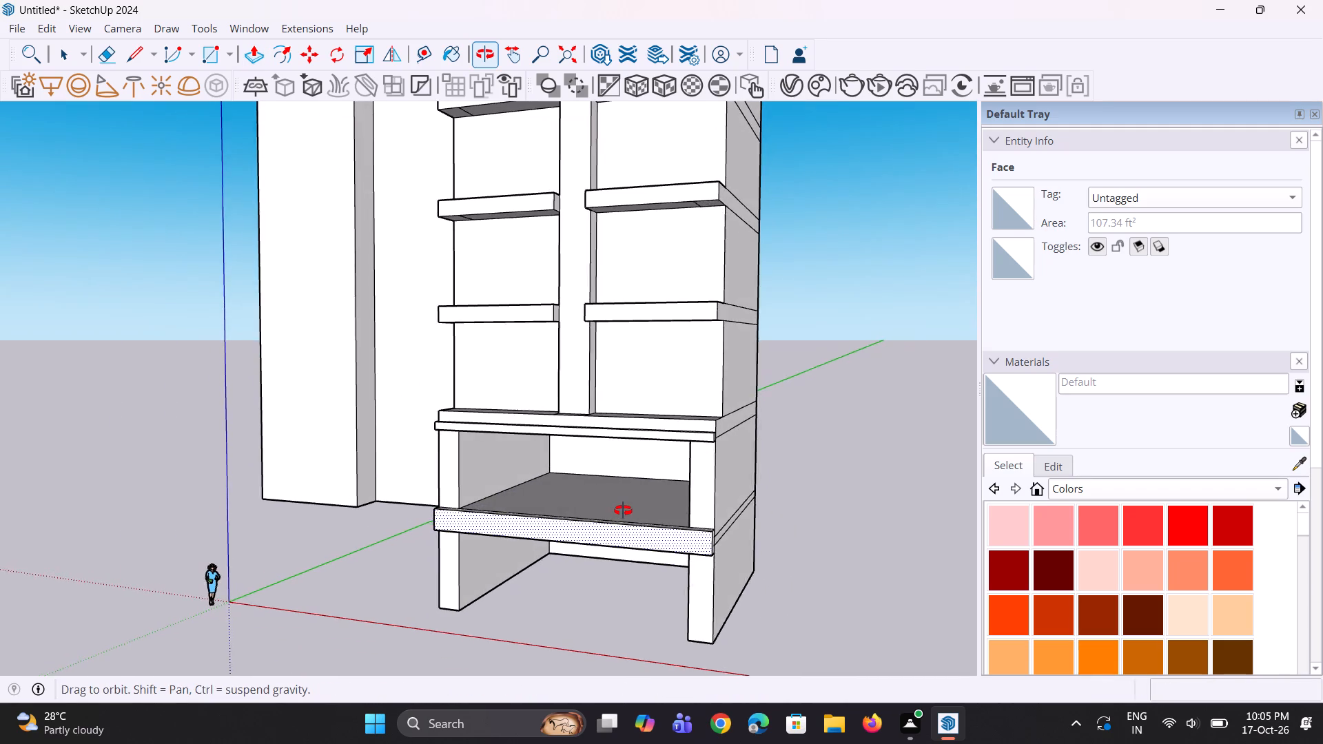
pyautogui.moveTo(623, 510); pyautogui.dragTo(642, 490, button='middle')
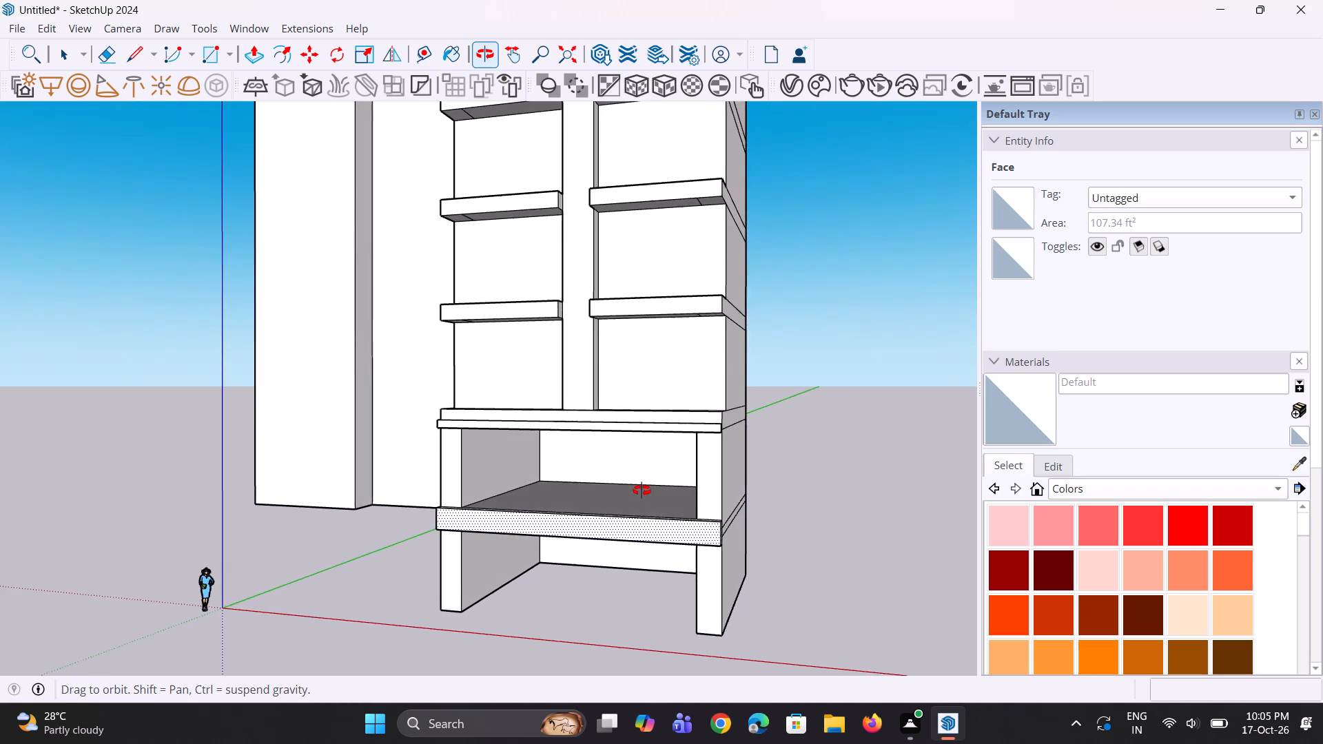
# Draw a diagonal line about 1' 6" long from the upper corner to the bottom edge at one end of the projecting lip's front face.
pyautogui.moveTo(642, 490); pyautogui.dragTo(642, 470, button='middle')
pyautogui.scroll(9, 519, 423)
pyautogui.moveTo(400, 431); pyautogui.dragTo(404, 400, button='middle')
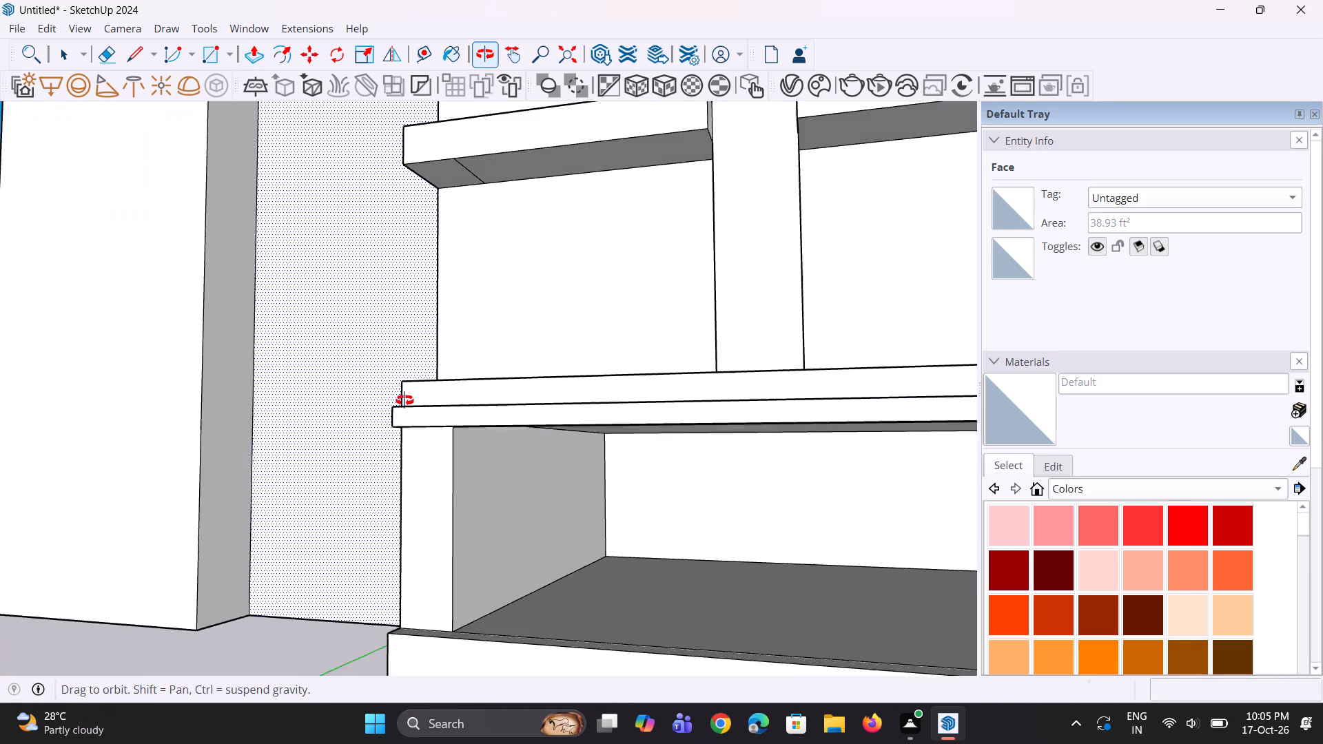
pyautogui.moveTo(404, 400); pyautogui.dragTo(405, 391, button='middle')
pyautogui.scroll(3, 413, 400)
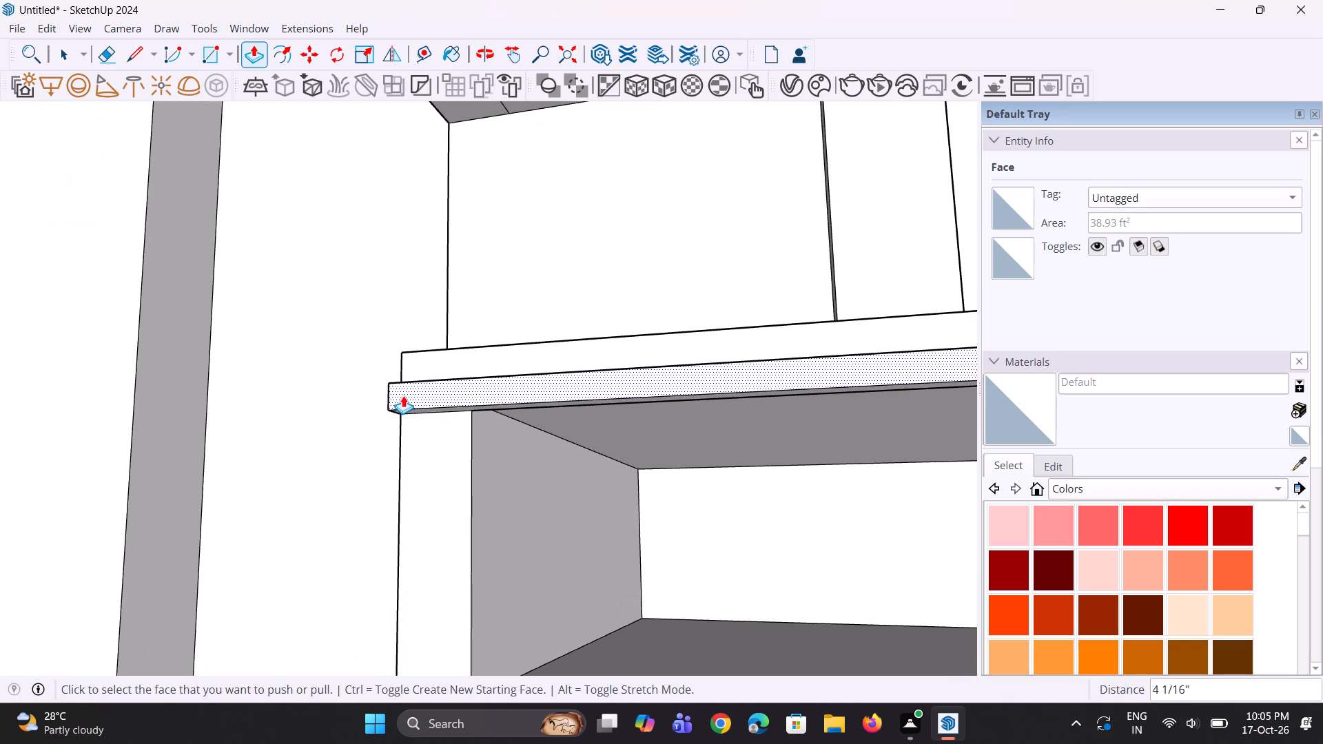
pyautogui.press('l')
pyautogui.click(390, 382)
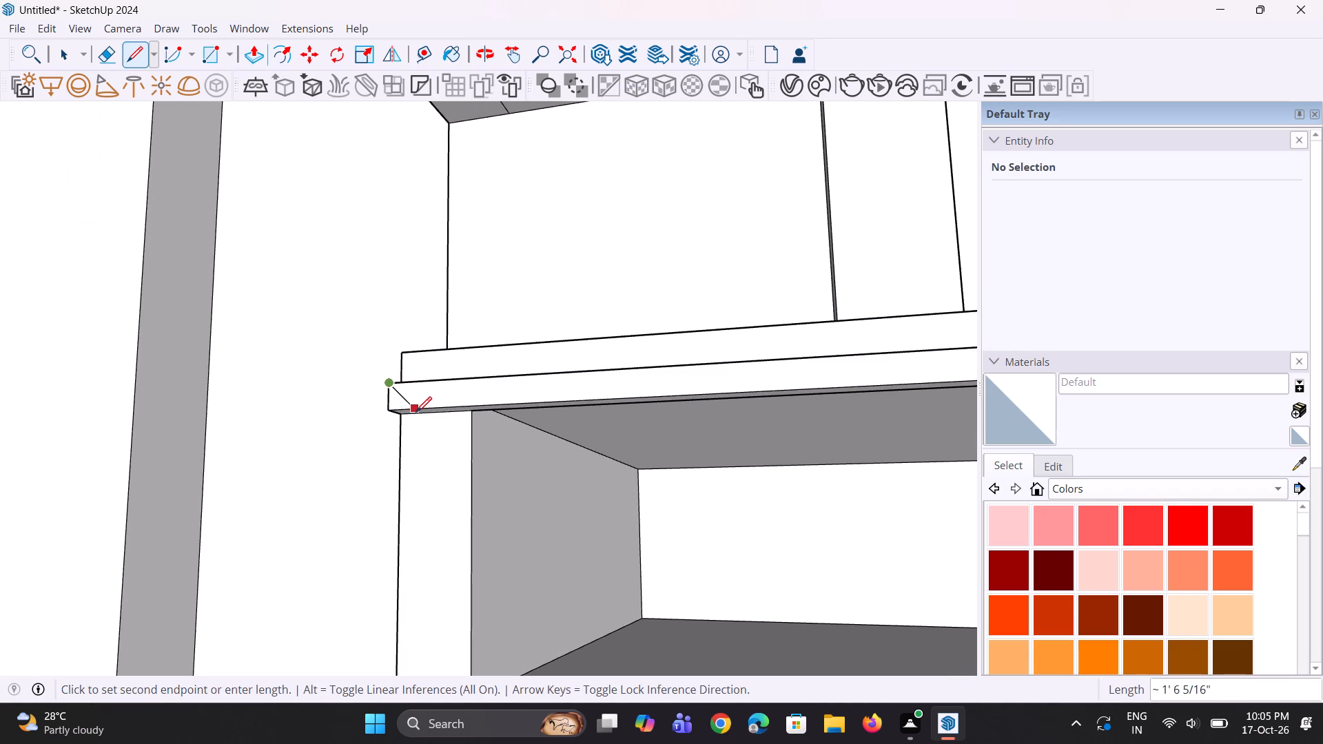
pyautogui.click(418, 412)
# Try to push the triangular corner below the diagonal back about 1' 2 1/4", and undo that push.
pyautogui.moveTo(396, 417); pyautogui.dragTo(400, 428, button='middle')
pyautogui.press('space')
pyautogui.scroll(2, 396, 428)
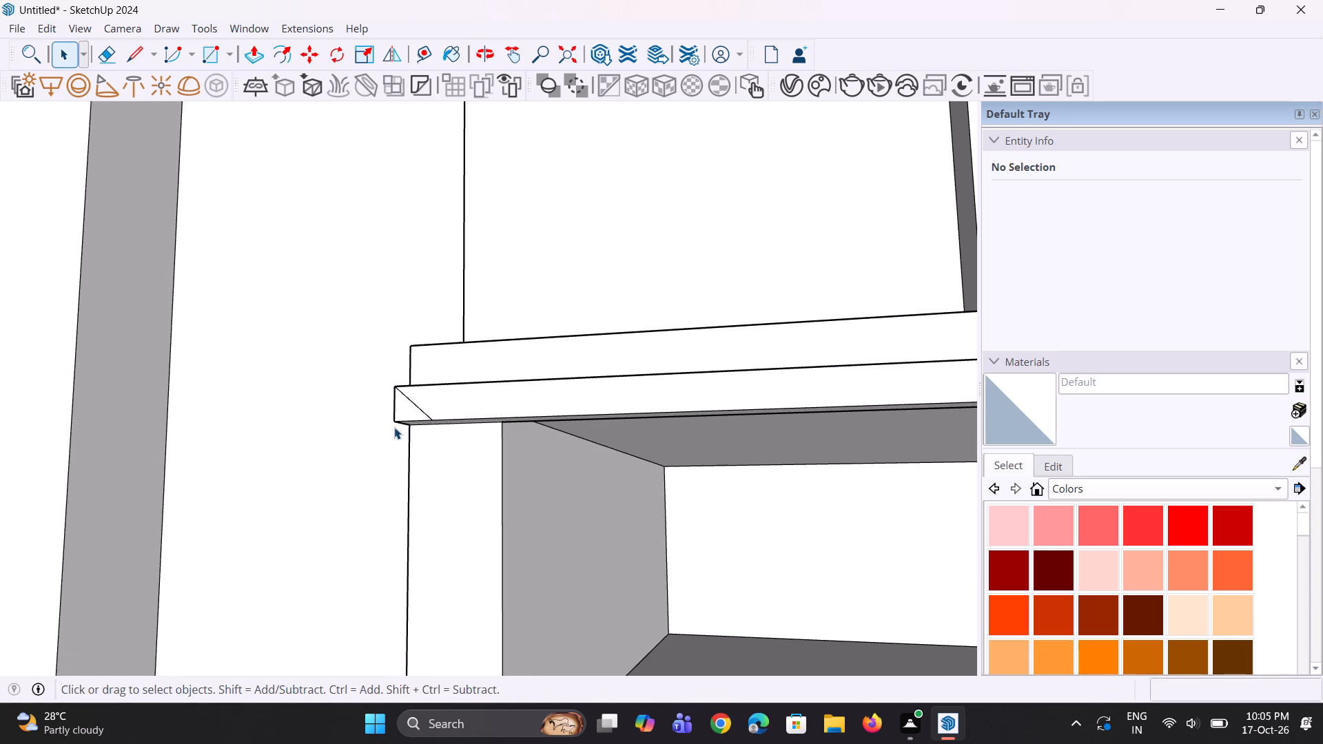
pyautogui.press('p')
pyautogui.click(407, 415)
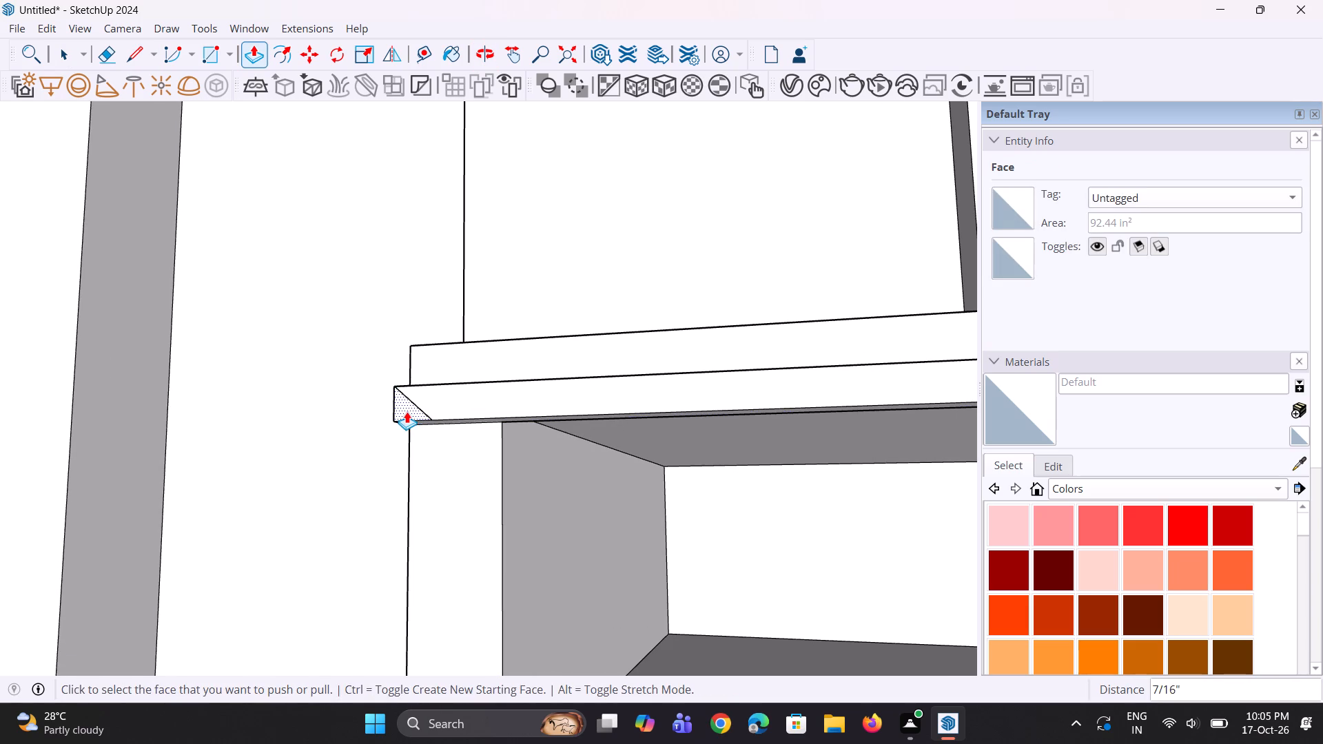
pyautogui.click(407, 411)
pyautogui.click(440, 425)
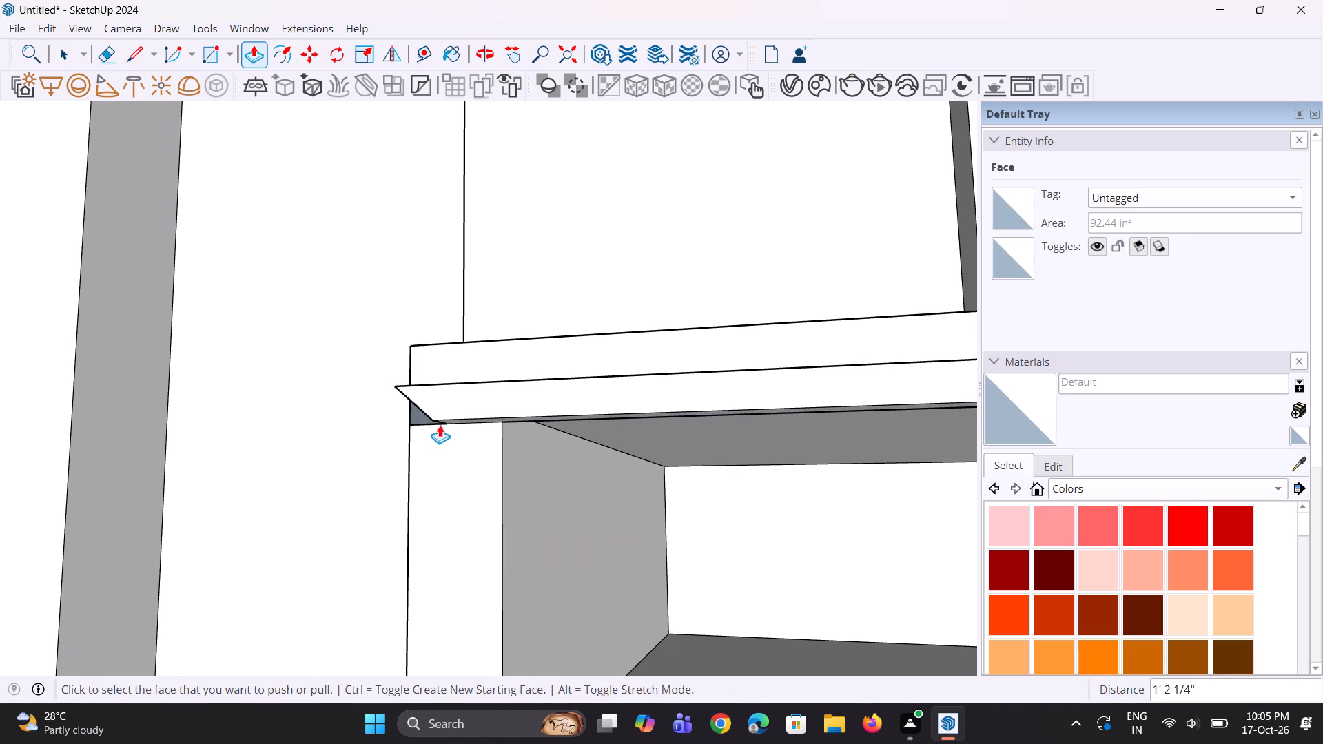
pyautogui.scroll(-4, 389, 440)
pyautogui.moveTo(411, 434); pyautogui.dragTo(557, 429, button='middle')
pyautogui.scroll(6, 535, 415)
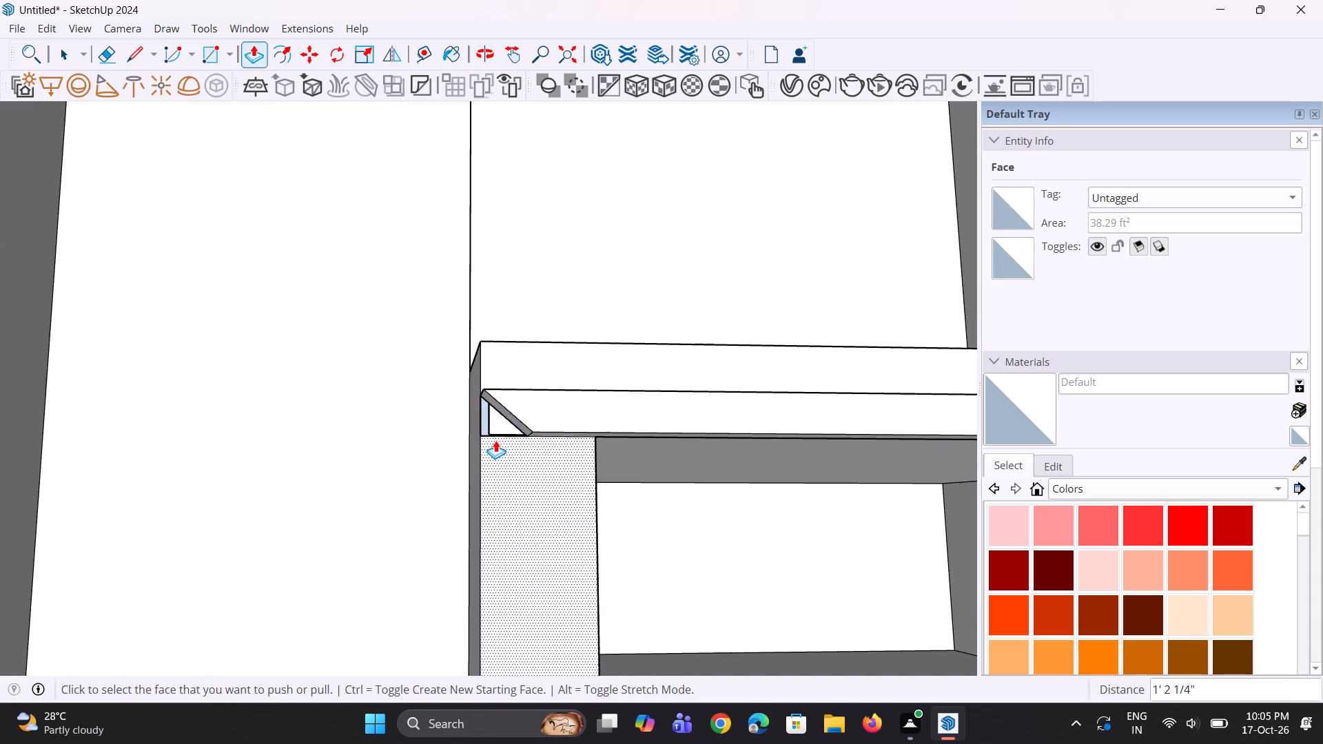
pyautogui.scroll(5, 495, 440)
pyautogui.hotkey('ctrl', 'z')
# Push the triangular corner at the lip's end back about 1' 9/16" to bevel that end.
pyautogui.click(499, 404)
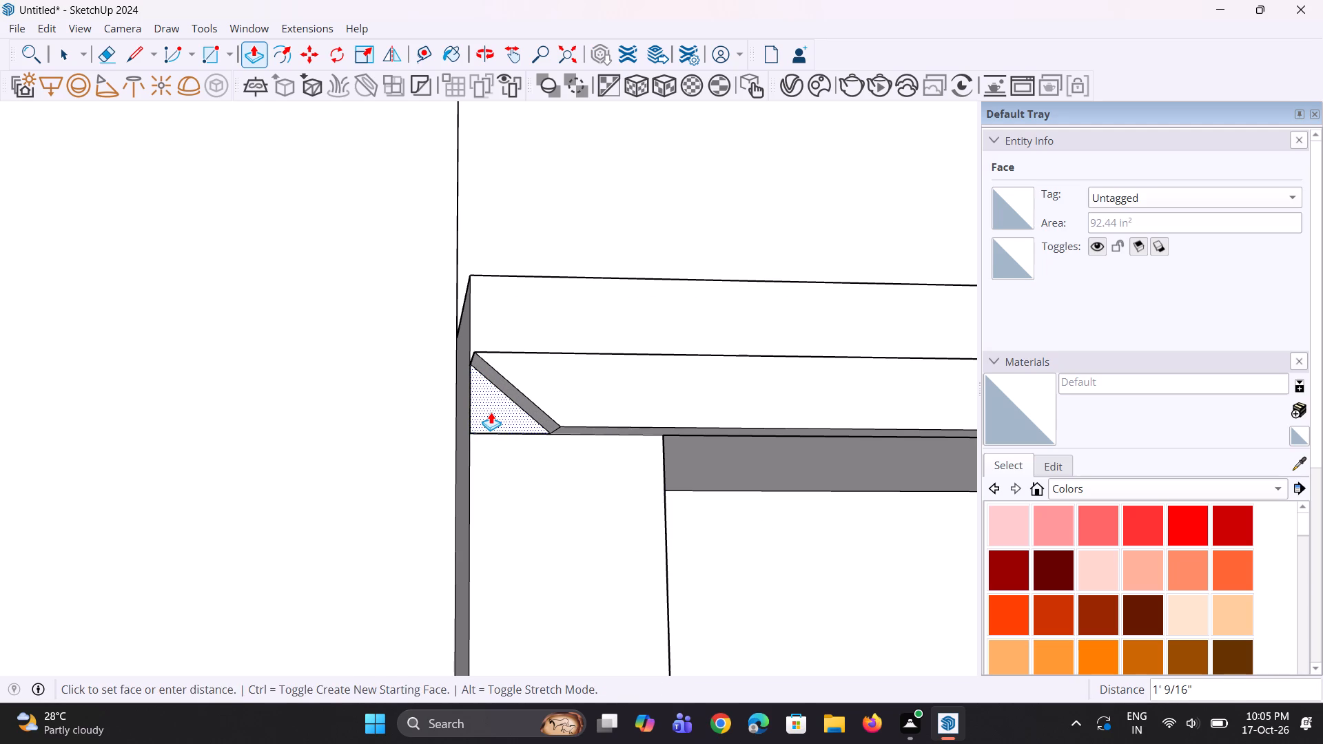
pyautogui.click(491, 412)
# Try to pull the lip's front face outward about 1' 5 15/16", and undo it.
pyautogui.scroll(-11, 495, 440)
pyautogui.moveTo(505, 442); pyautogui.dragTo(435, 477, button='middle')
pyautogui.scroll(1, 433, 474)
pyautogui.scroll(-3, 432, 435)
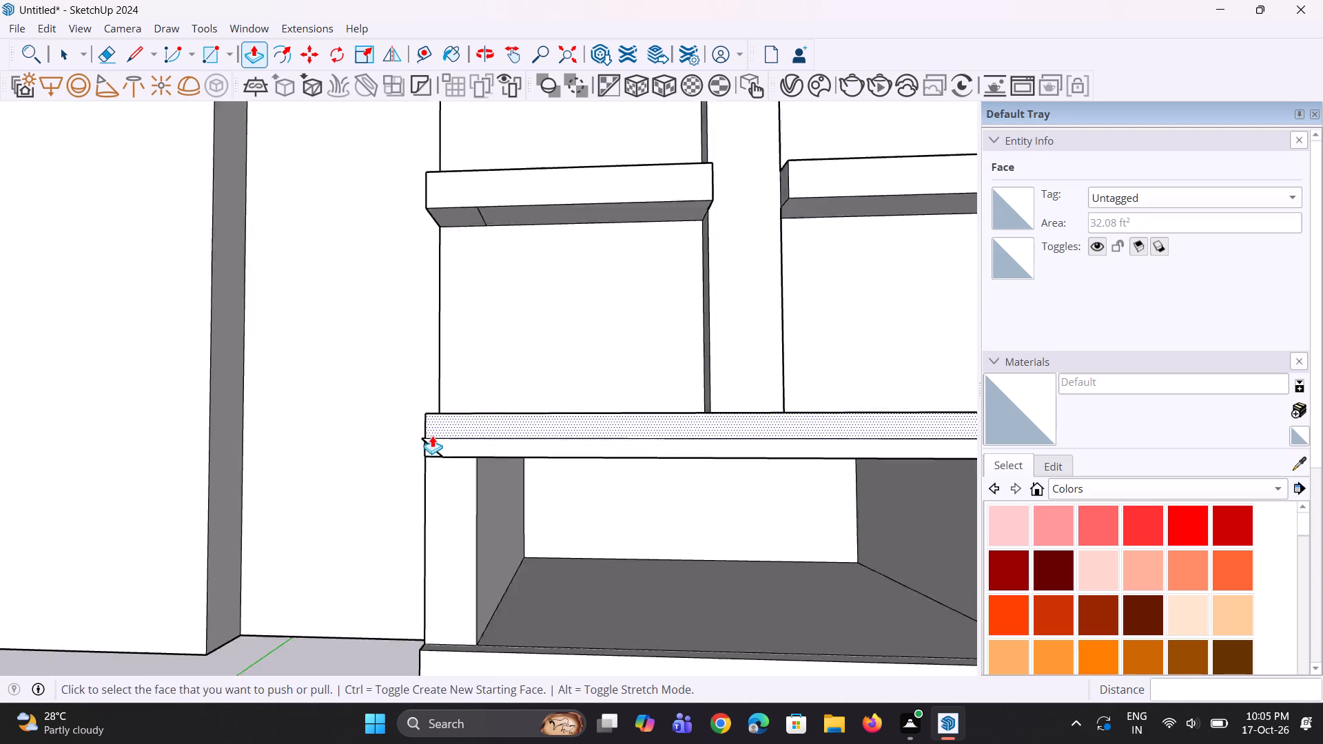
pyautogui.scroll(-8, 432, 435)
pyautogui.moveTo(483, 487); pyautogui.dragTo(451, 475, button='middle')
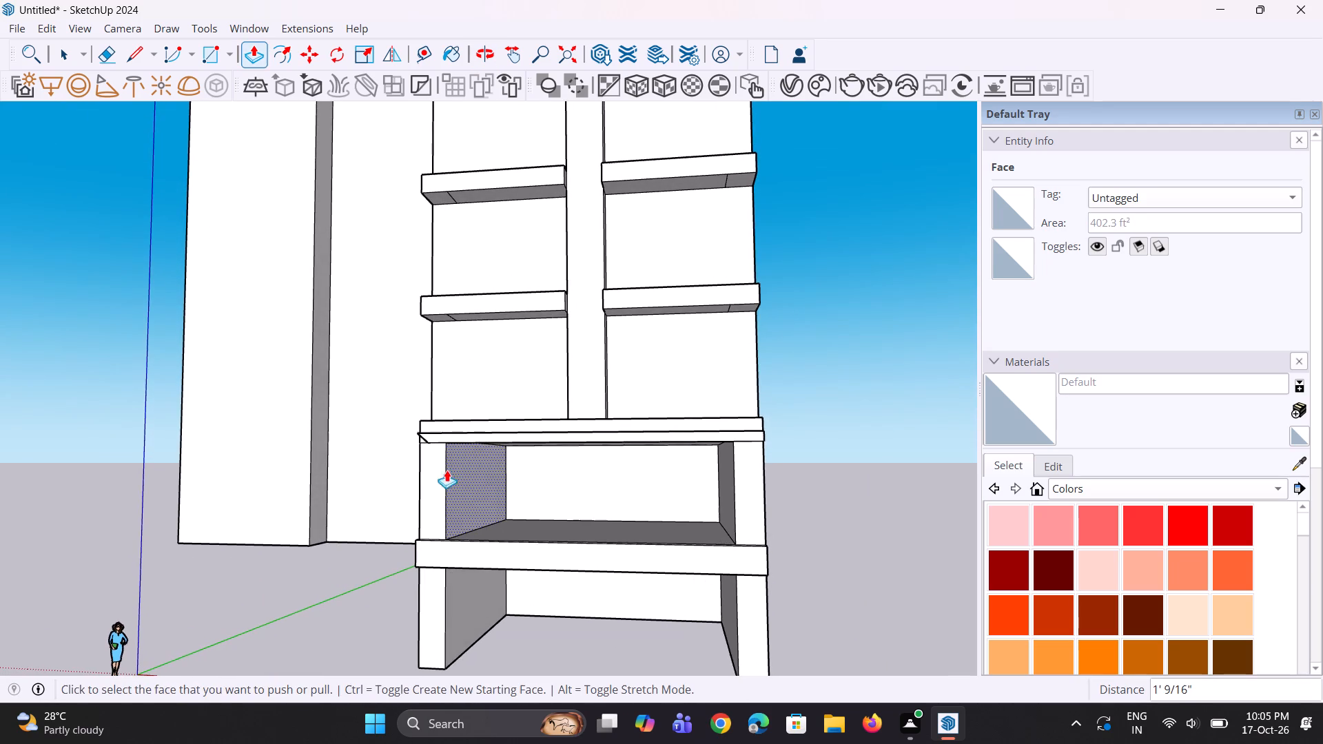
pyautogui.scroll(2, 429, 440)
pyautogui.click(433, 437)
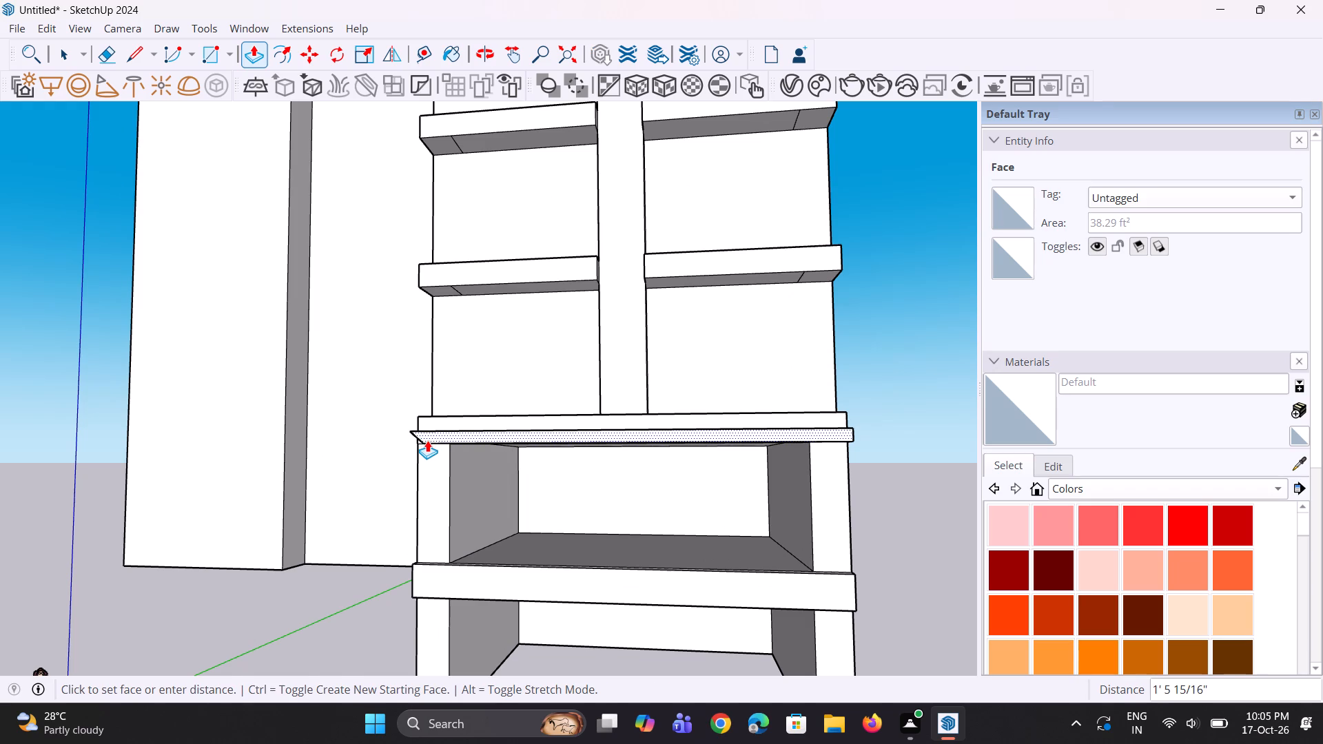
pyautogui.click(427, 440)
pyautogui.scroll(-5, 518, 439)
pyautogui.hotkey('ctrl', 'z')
# Draw a mirrored diagonal about 1' 5 15/16" long from the upper corner to the bottom edge at the lip's other end.
pyautogui.scroll(1, 571, 459)
pyautogui.middleClick(571, 459)
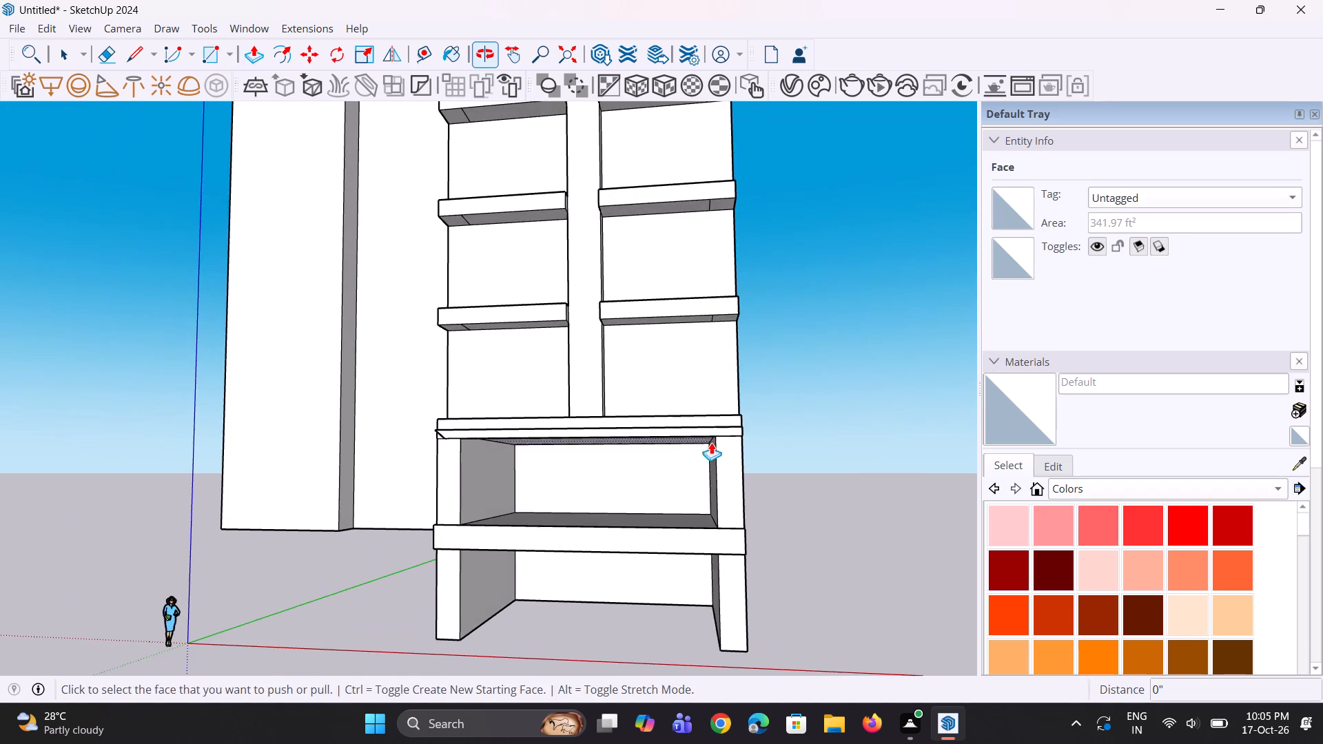
pyautogui.scroll(8, 713, 441)
pyautogui.press('space')
pyautogui.press('space')
pyautogui.press('l')
pyautogui.scroll(4, 759, 431)
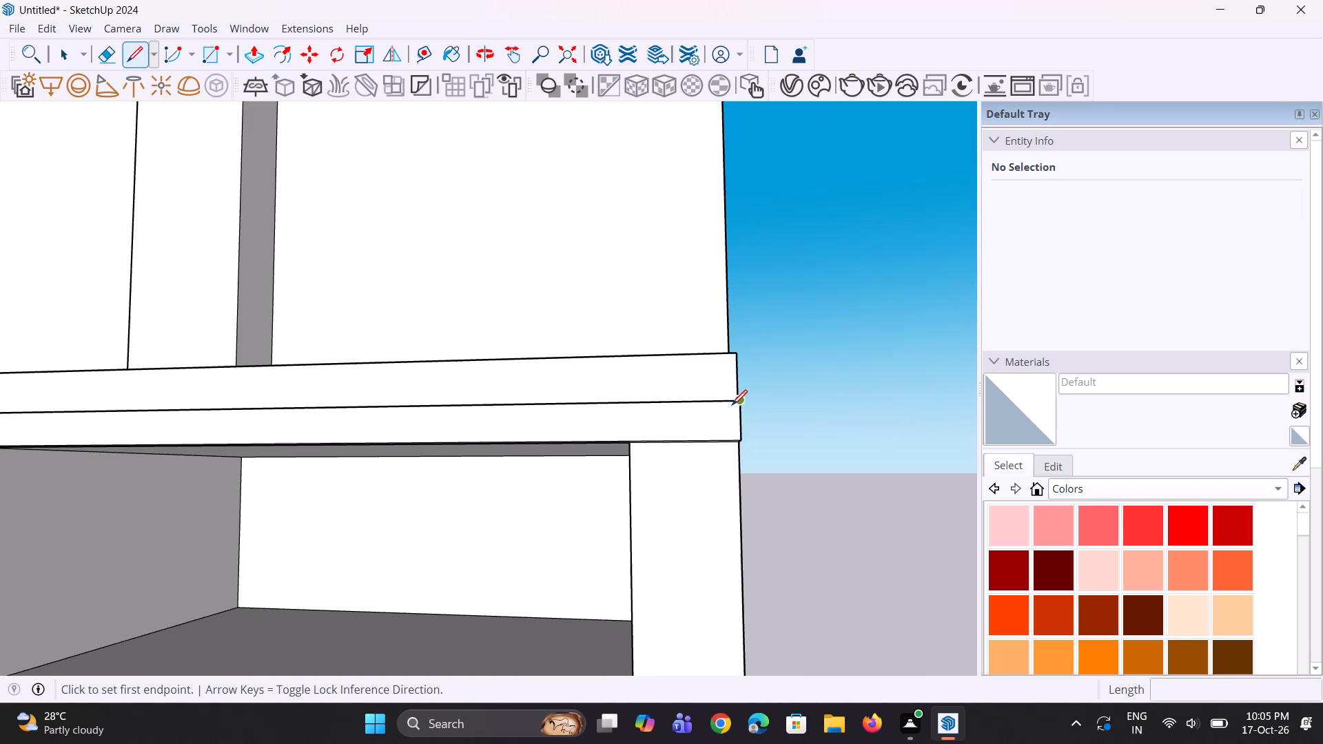
pyautogui.click(739, 402)
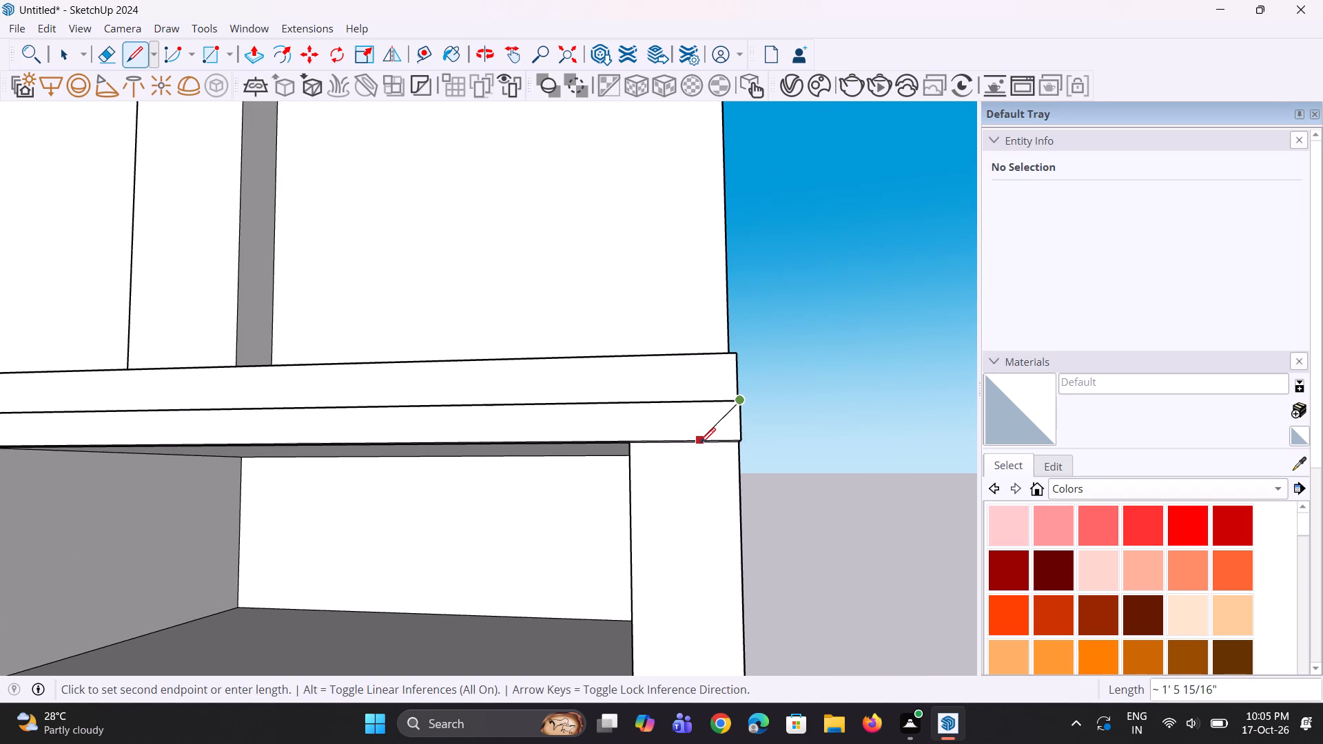
pyautogui.click(700, 443)
# Push the triangular corner at the lip's other end back in two passes, the first about 10 1/8", to bevel that end.
pyautogui.scroll(-4, 707, 445)
pyautogui.moveTo(712, 447); pyautogui.dragTo(658, 468, button='middle')
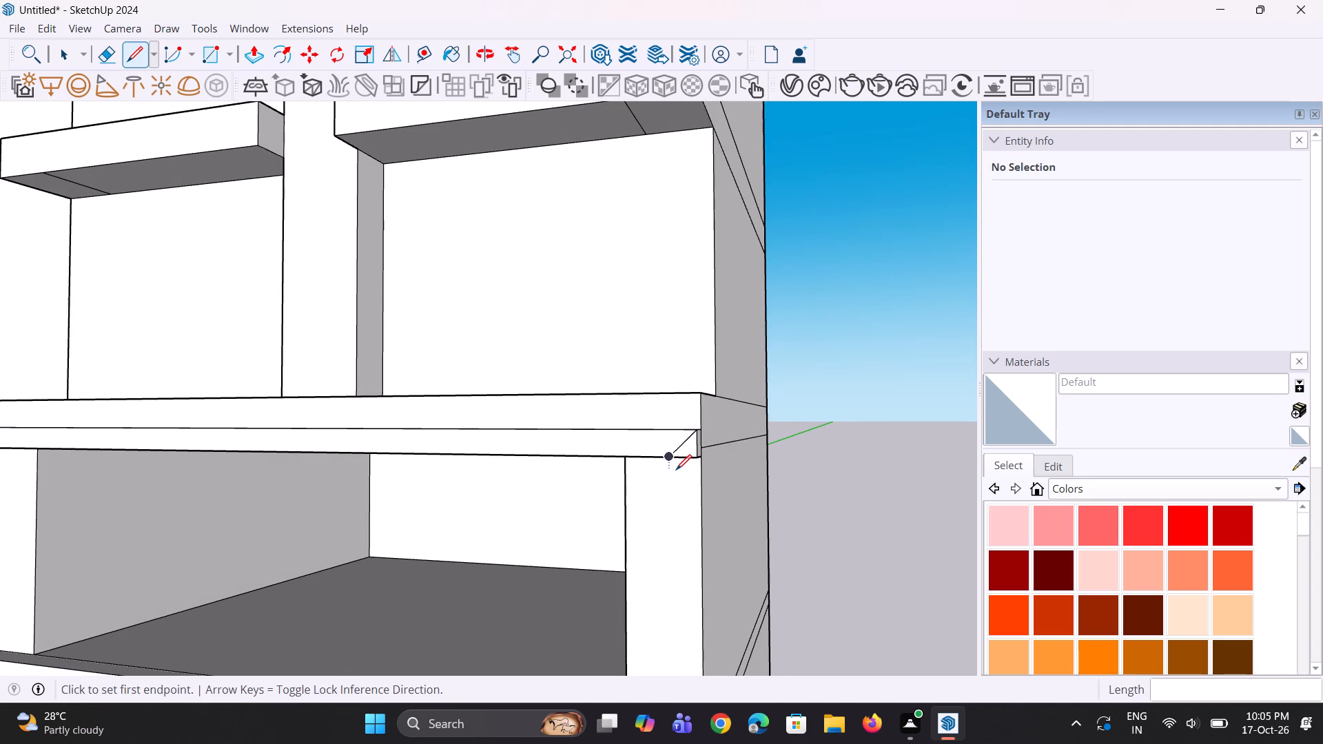
pyautogui.scroll(1, 676, 470)
pyautogui.press('o')
pyautogui.press('p')
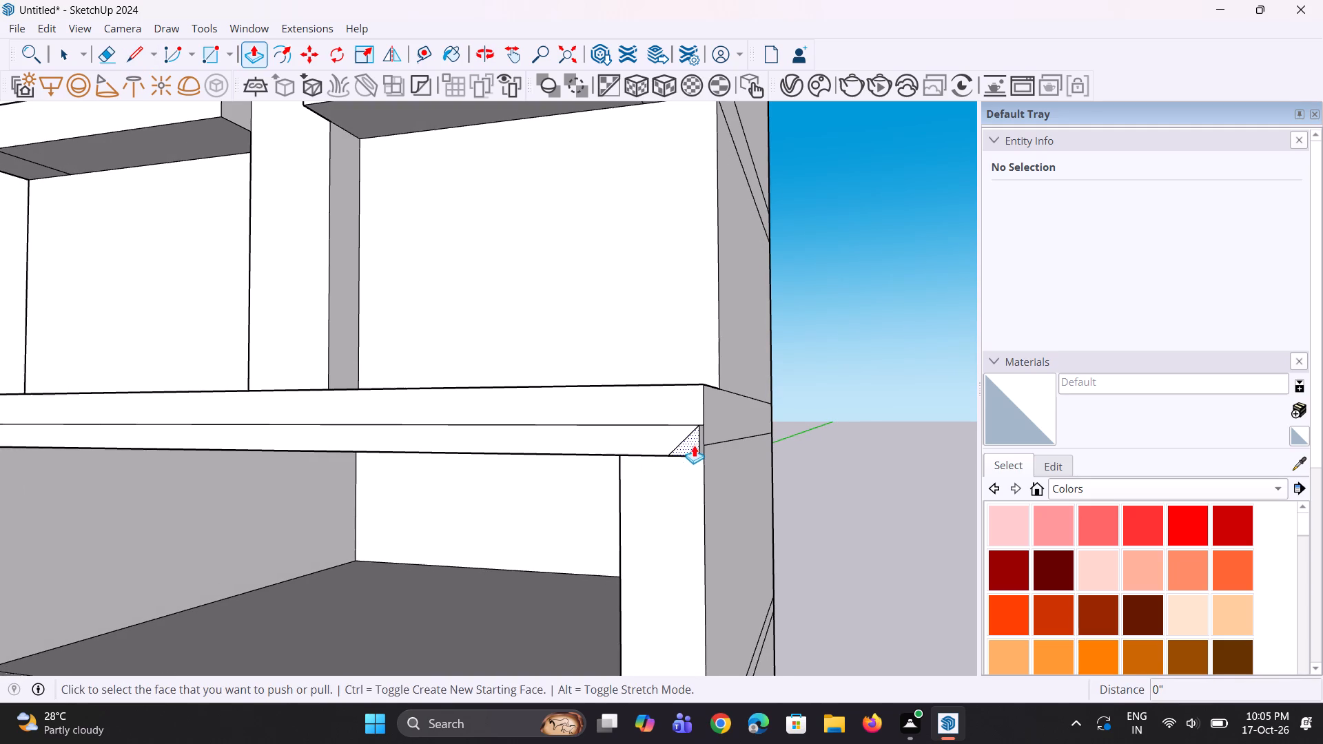
pyautogui.click(694, 444)
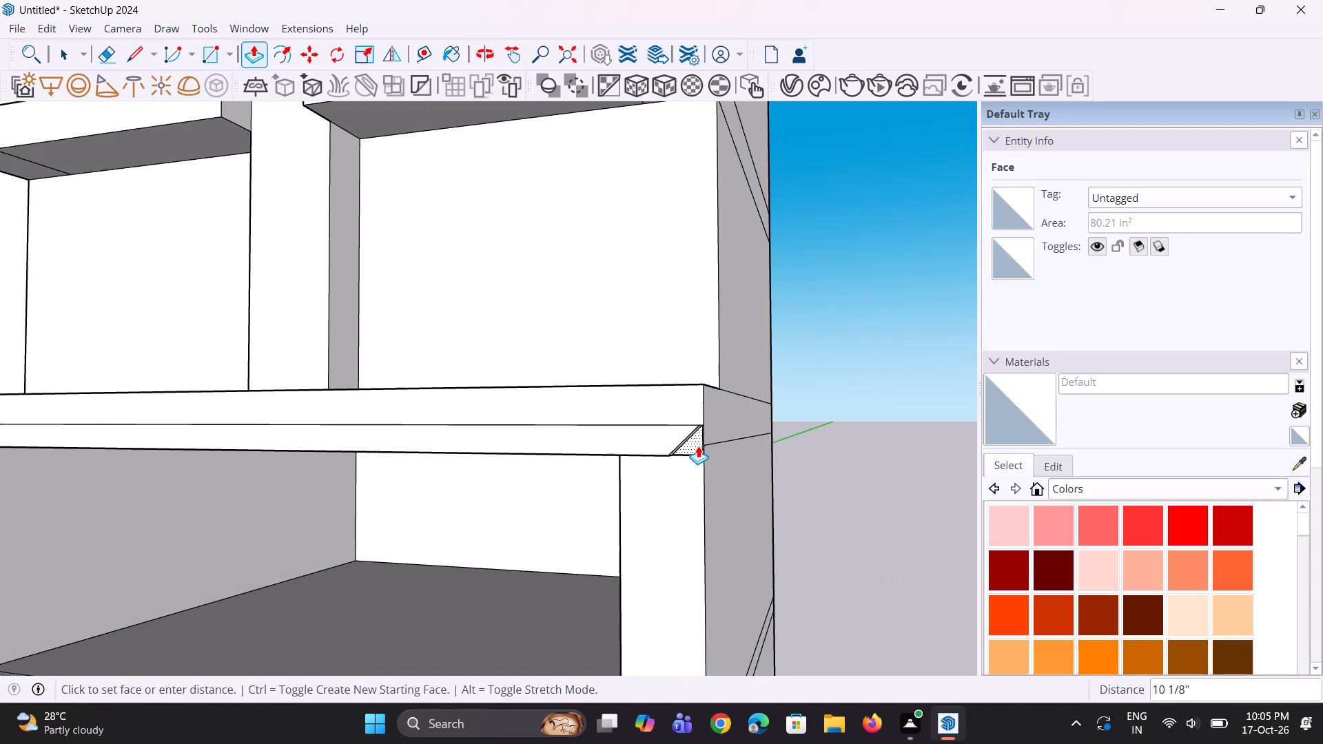
pyautogui.click(698, 446)
pyautogui.moveTo(698, 457); pyautogui.dragTo(629, 451, button='middle')
pyautogui.scroll(1, 698, 457)
pyautogui.scroll(5, 635, 448)
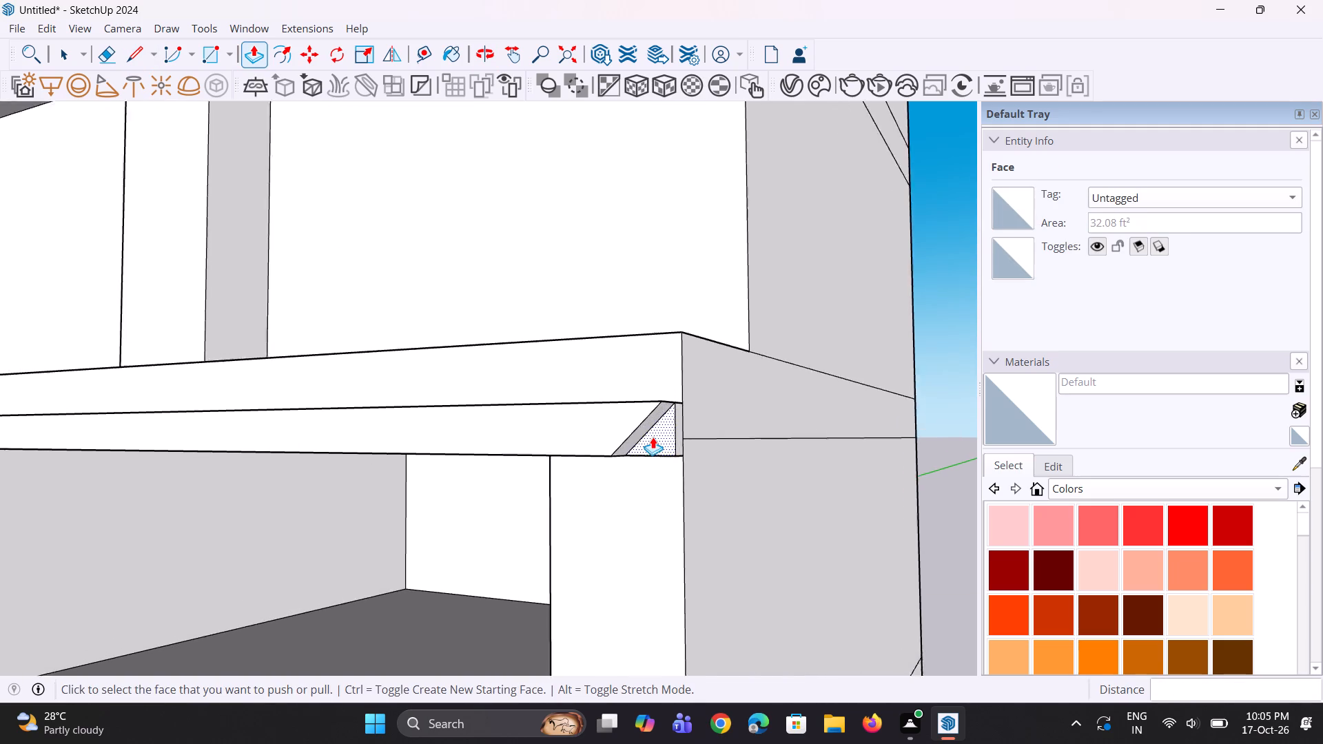
pyautogui.scroll(2, 653, 437)
pyautogui.click(656, 434)
pyautogui.click(663, 436)
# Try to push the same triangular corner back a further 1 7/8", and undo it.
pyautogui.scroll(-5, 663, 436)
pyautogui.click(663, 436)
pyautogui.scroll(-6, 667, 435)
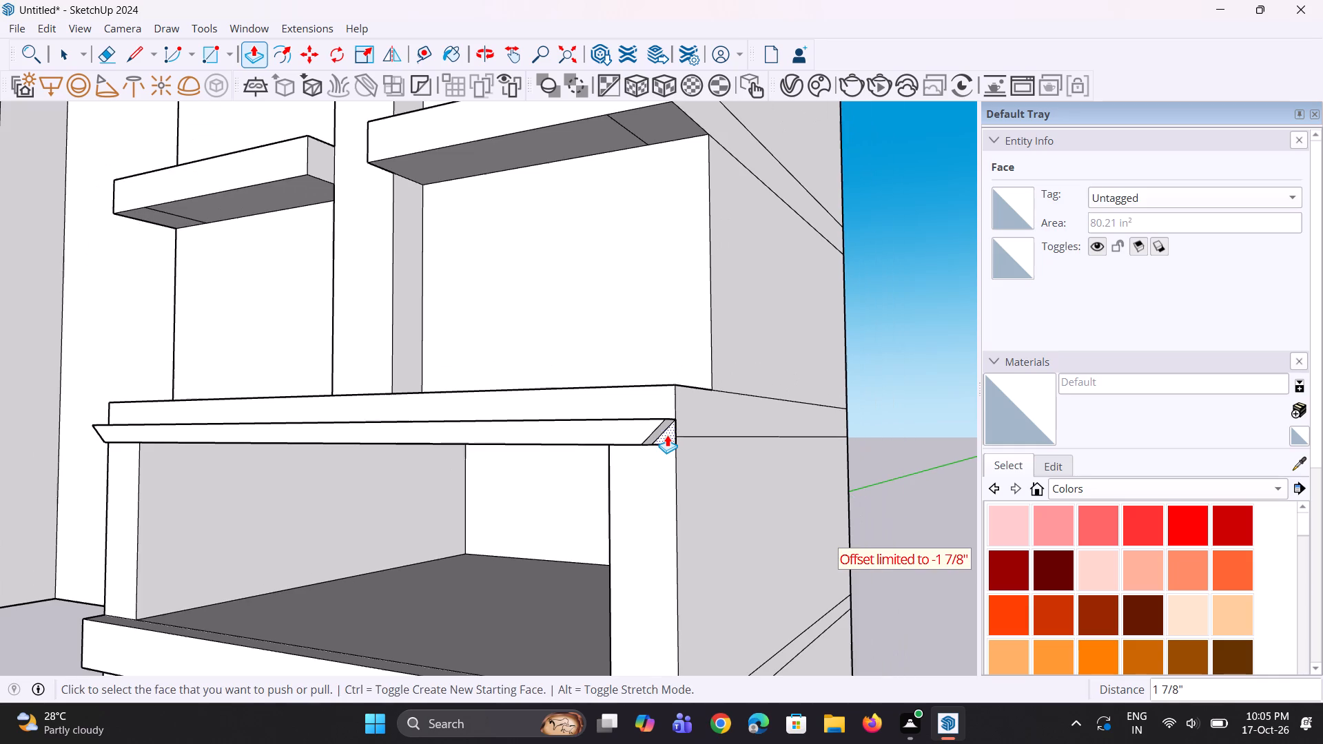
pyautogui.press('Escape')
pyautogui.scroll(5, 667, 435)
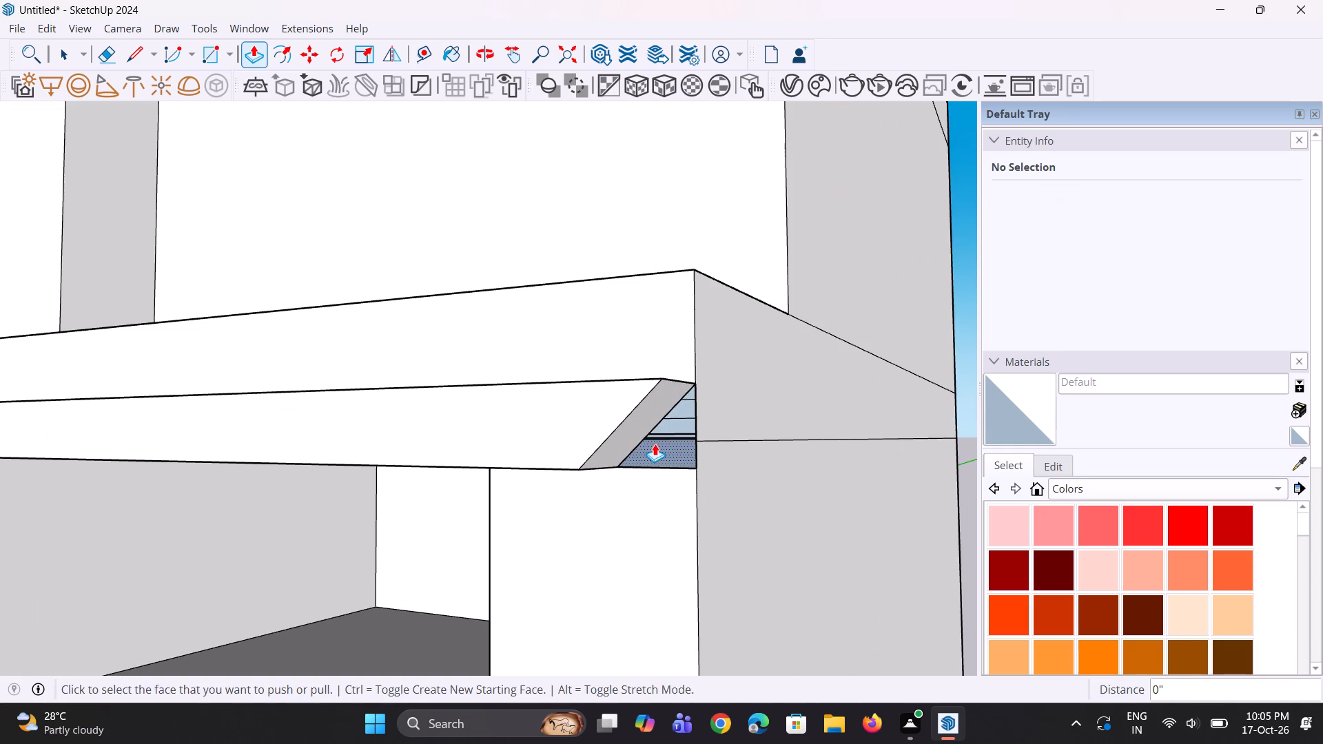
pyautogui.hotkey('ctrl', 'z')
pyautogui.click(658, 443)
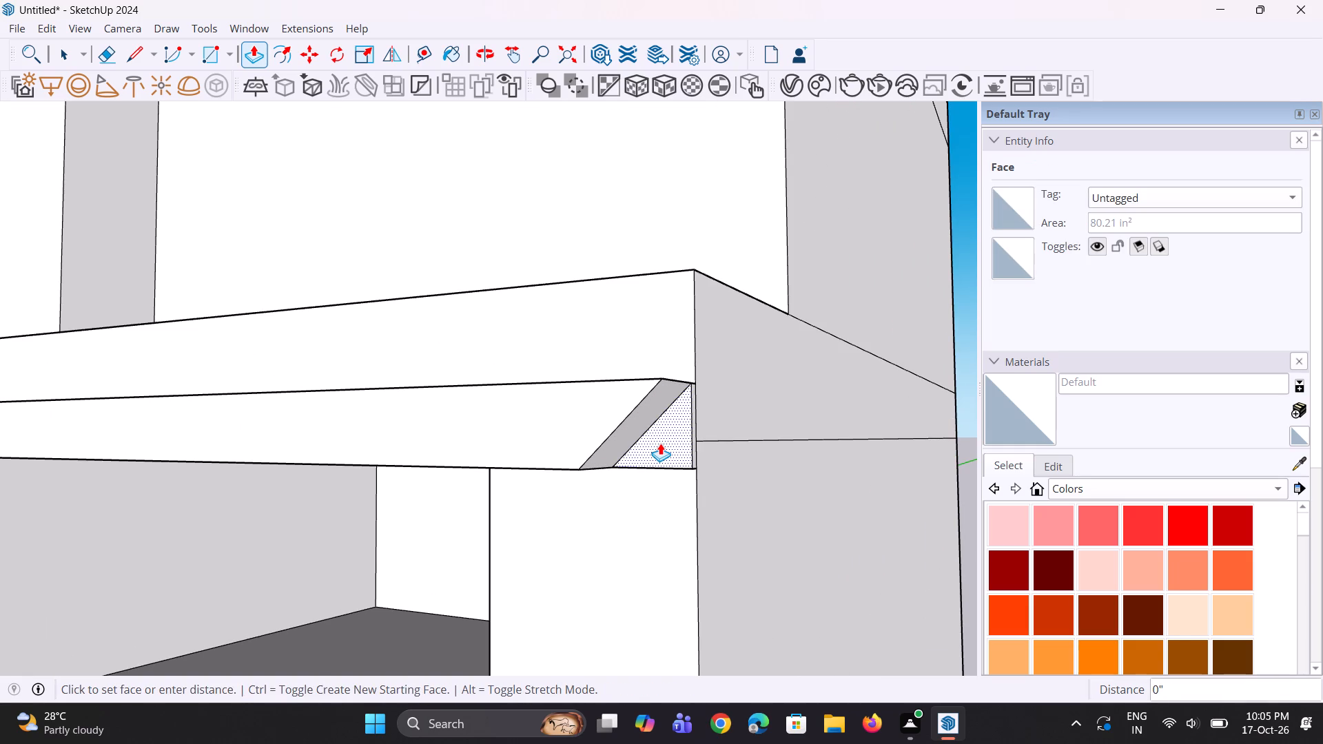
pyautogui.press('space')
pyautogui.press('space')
# Examine the lip's bevelled ends close up and against the whole building.
pyautogui.scroll(-9, 654, 445)
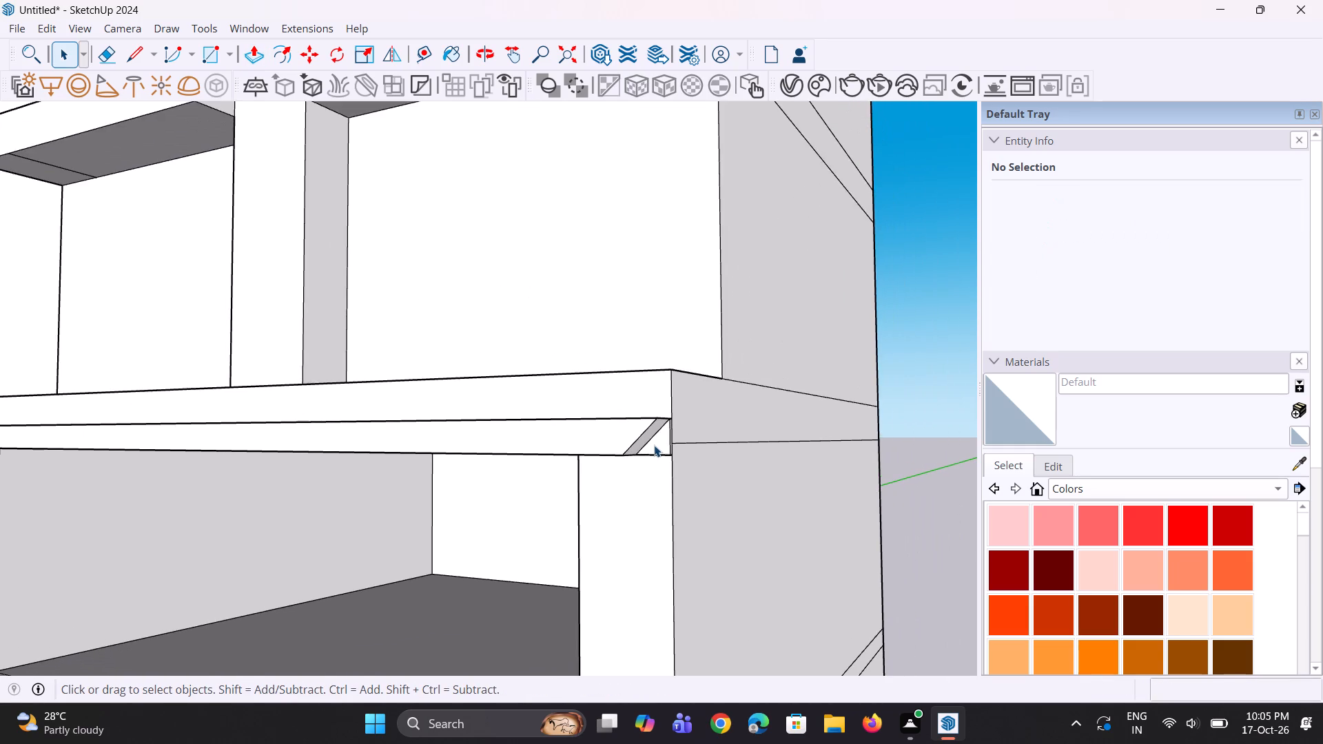
pyautogui.scroll(-9, 654, 445)
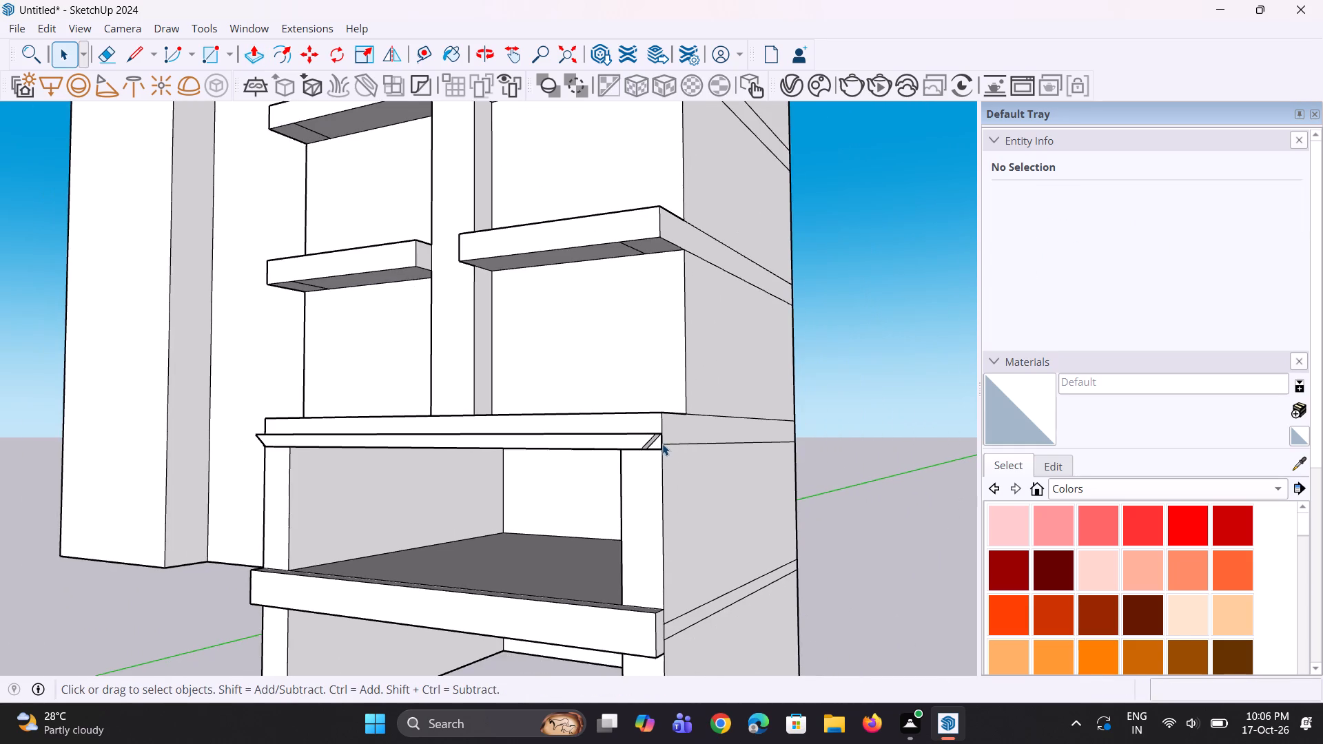
pyautogui.scroll(-4, 662, 444)
pyautogui.click(662, 444)
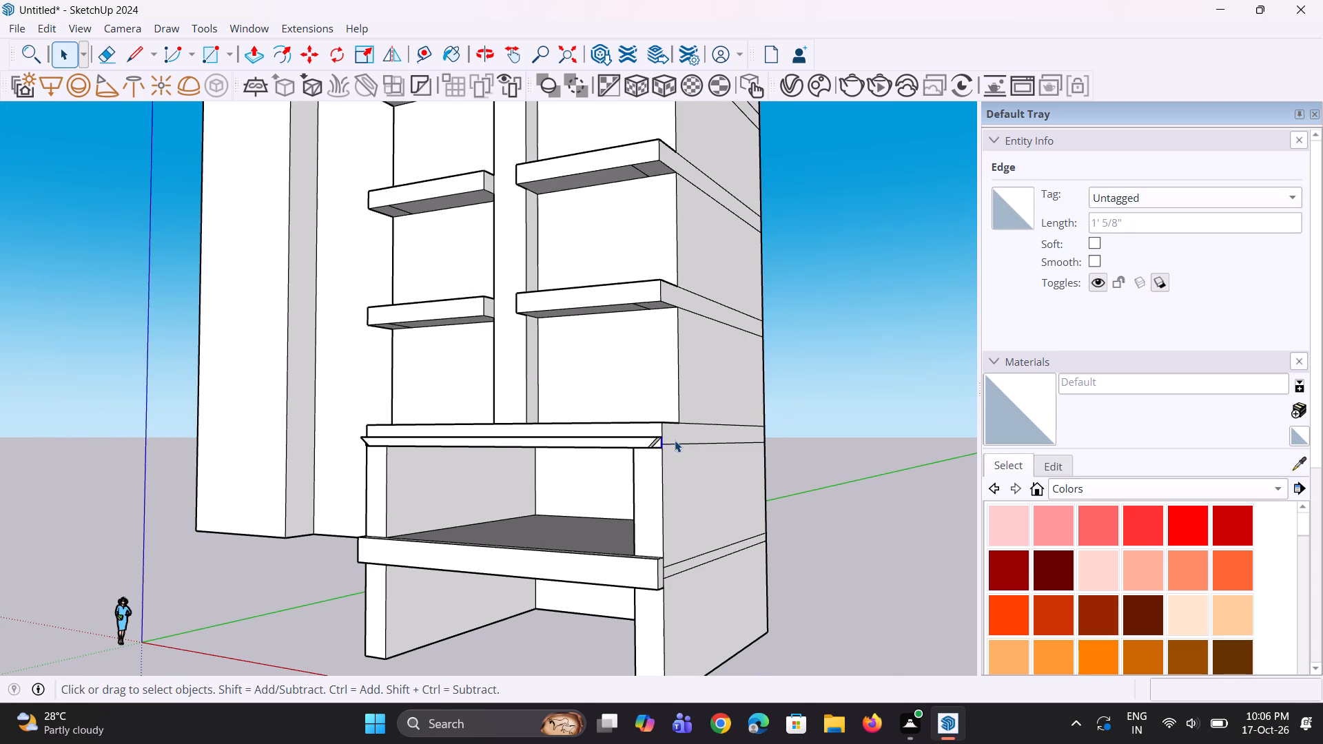
pyautogui.scroll(-4, 683, 437)
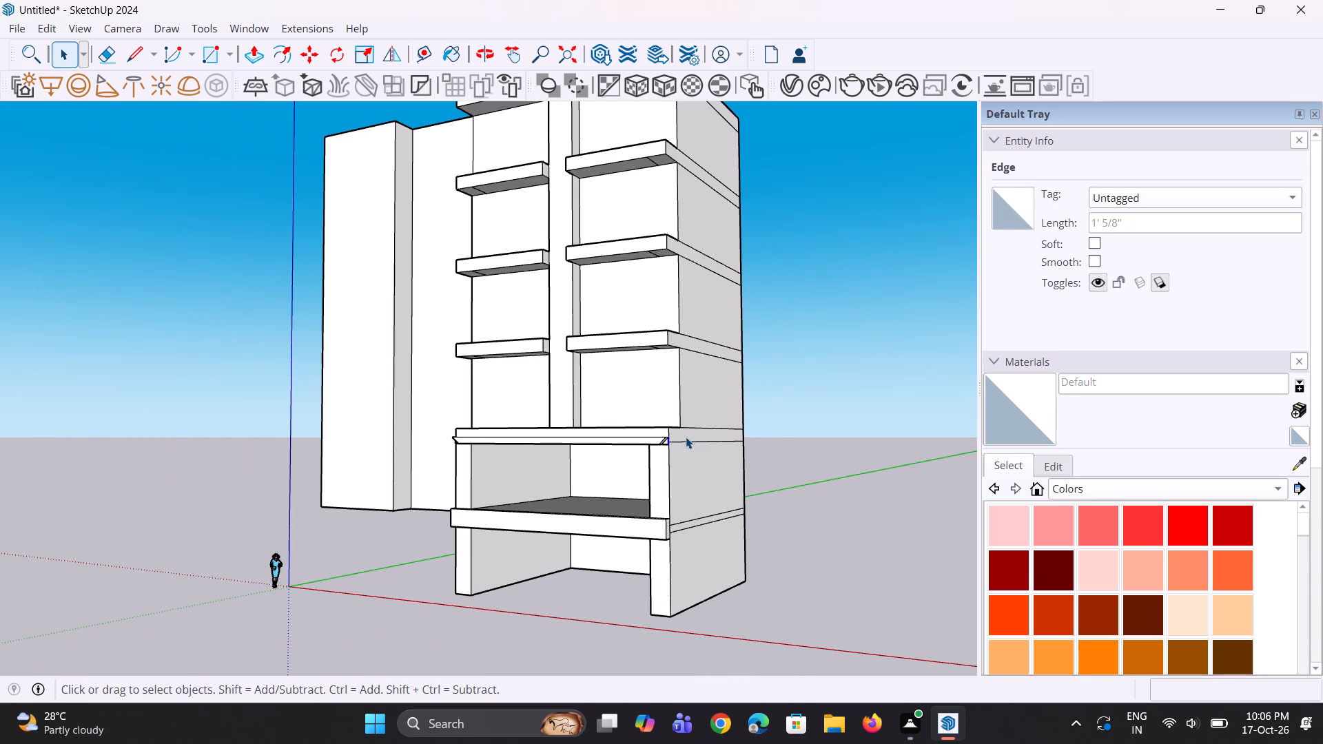
pyautogui.scroll(1, 686, 436)
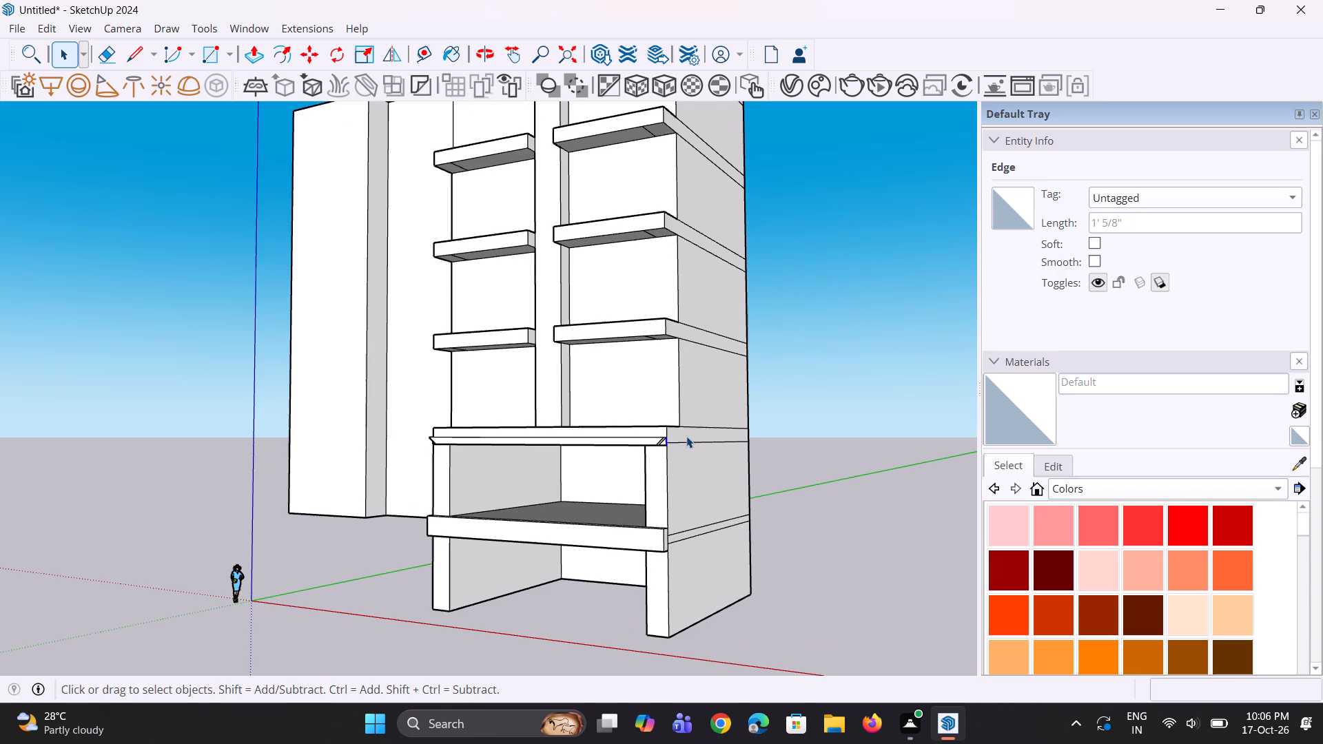
pyautogui.scroll(-4, 686, 436)
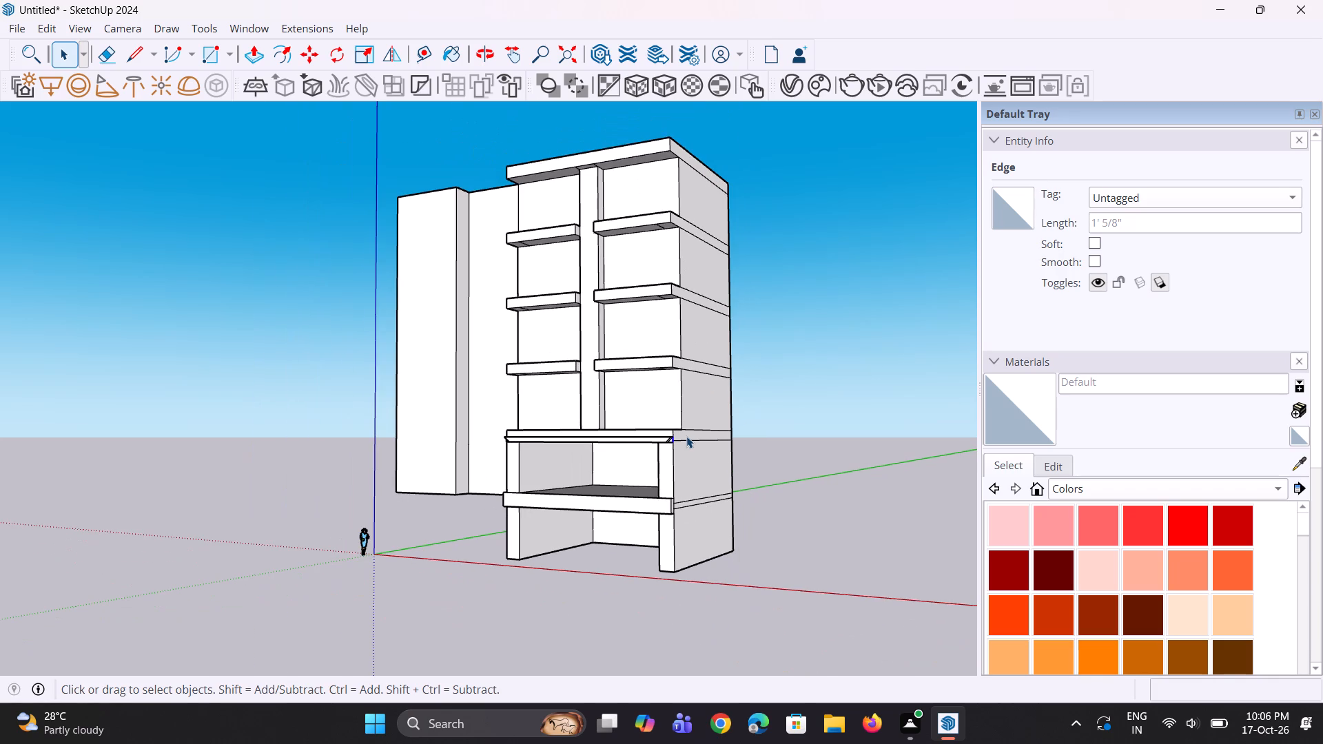
pyautogui.scroll(-3, 690, 436)
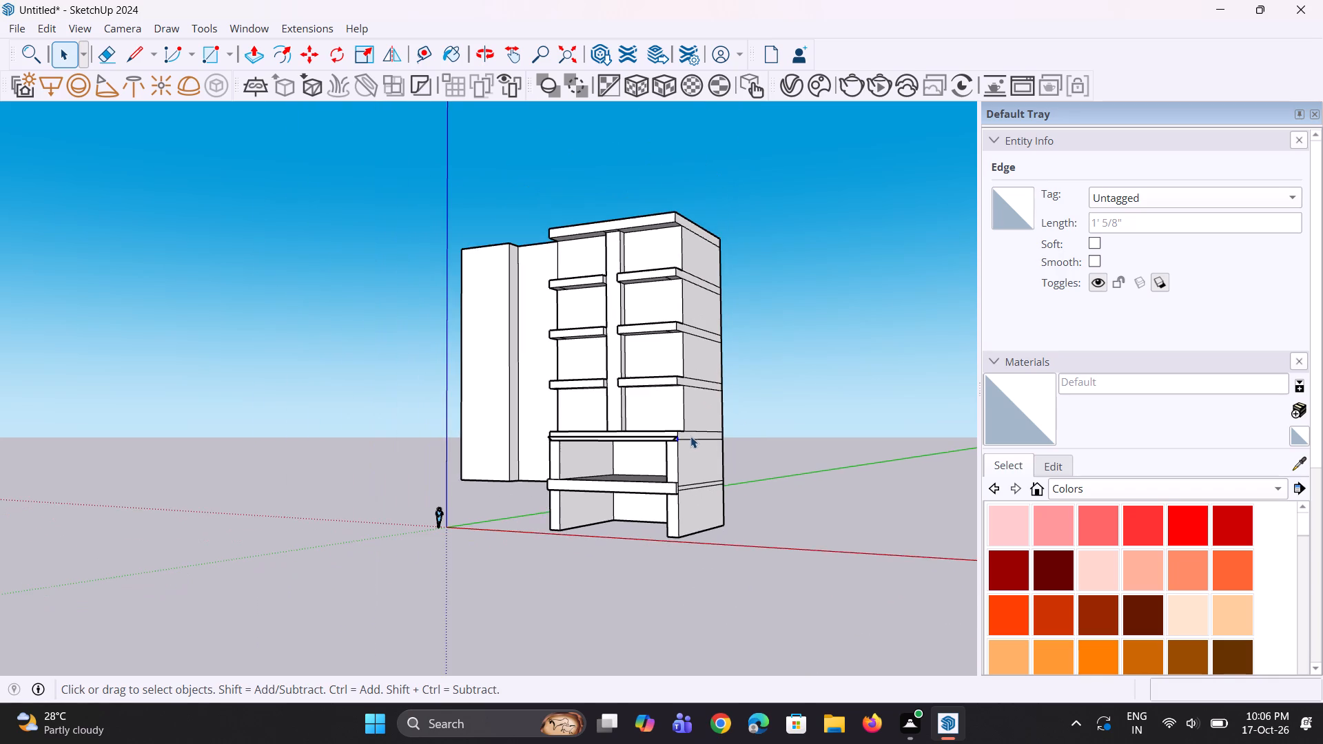
pyautogui.scroll(8, 595, 420)
pyautogui.scroll(3, 509, 448)
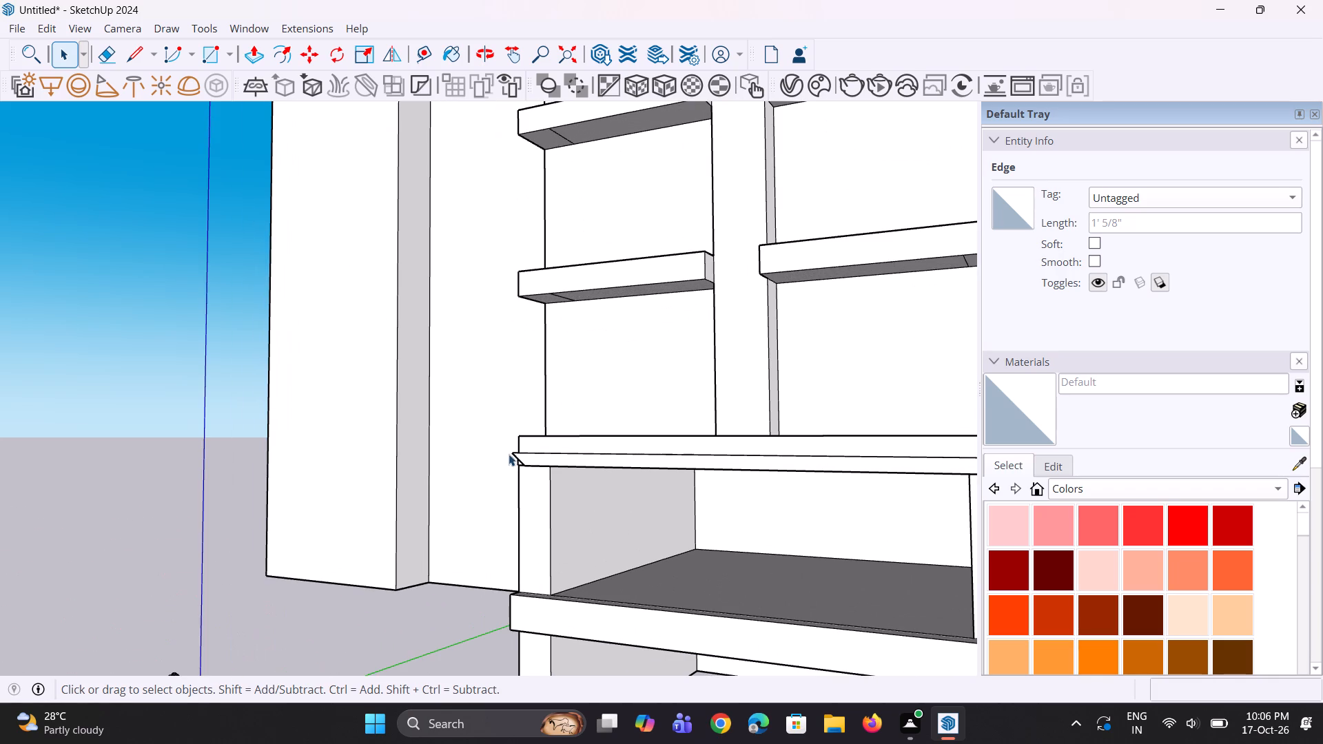
# Pull the front face of the bevelled lip outward about 1 5/16".
pyautogui.scroll(-3, 509, 459)
pyautogui.moveTo(602, 494); pyautogui.dragTo(489, 539, button='middle')
pyautogui.press('p')
pyautogui.scroll(7, 737, 489)
pyautogui.click(753, 515)
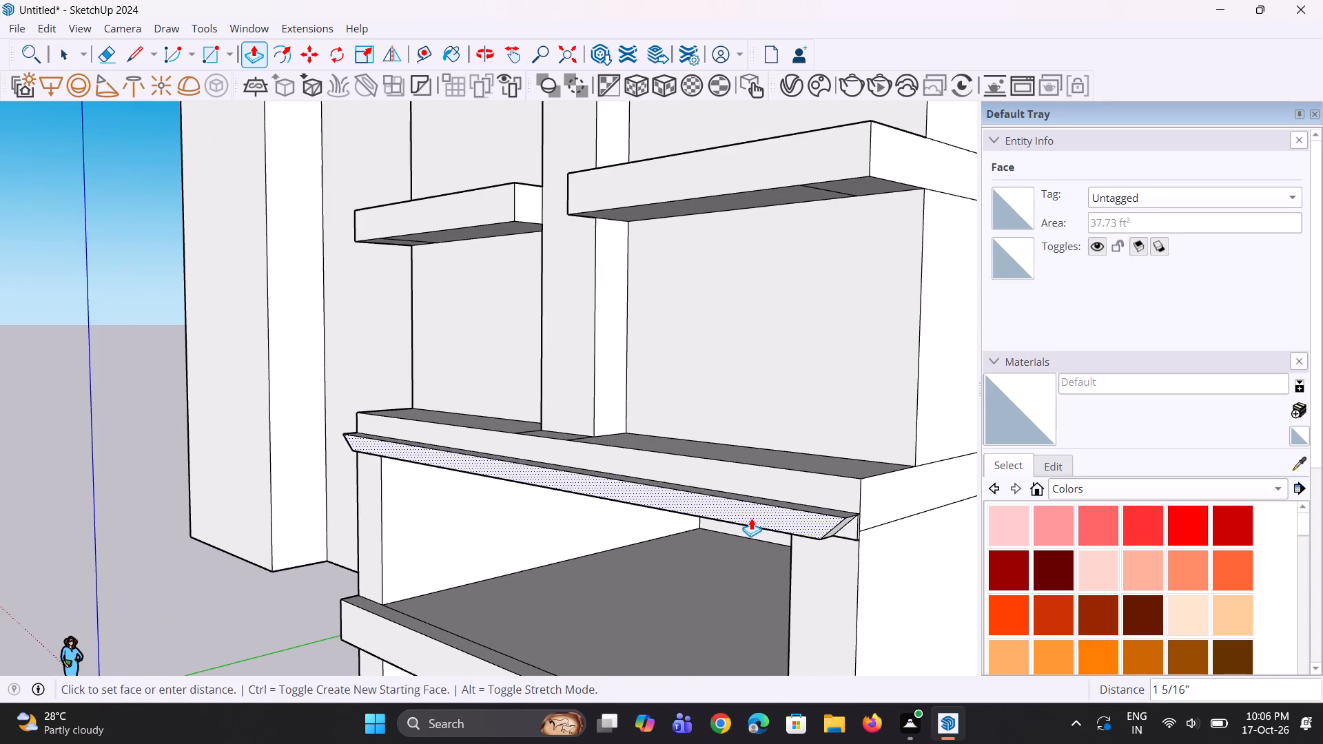
pyautogui.click(750, 518)
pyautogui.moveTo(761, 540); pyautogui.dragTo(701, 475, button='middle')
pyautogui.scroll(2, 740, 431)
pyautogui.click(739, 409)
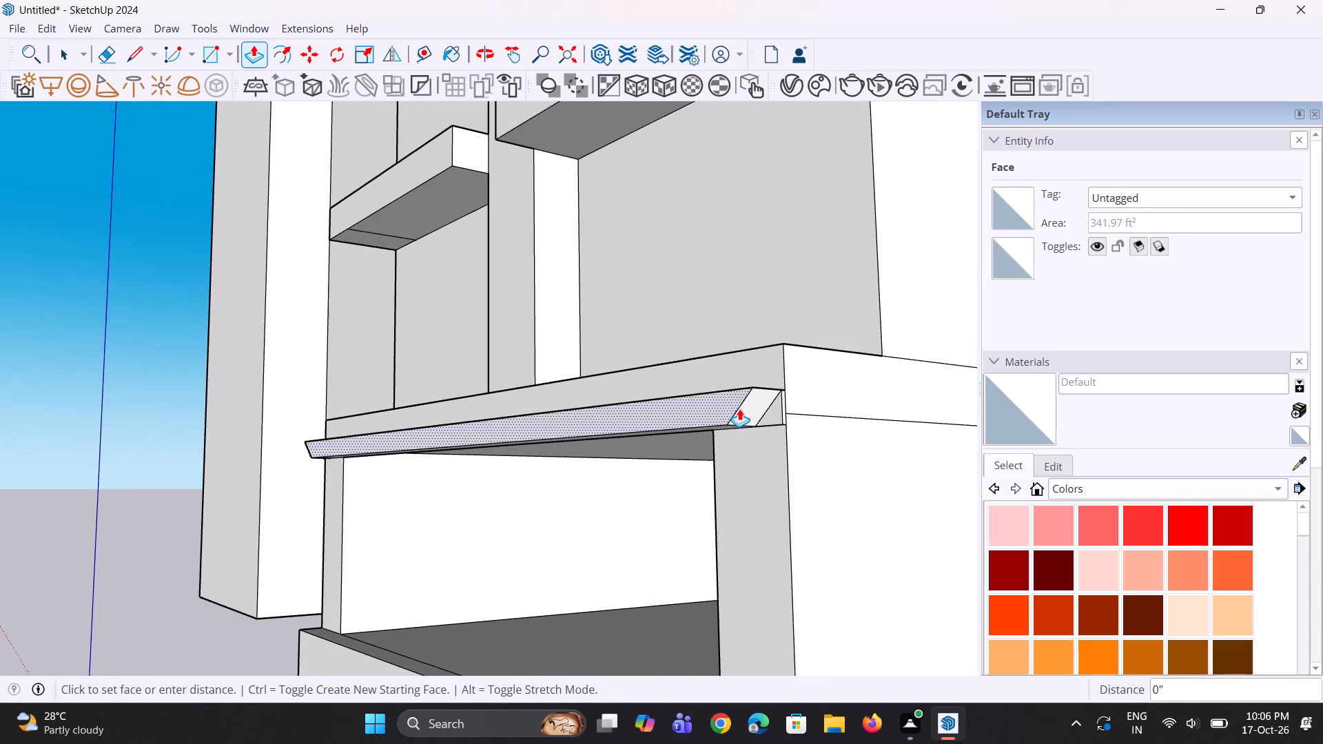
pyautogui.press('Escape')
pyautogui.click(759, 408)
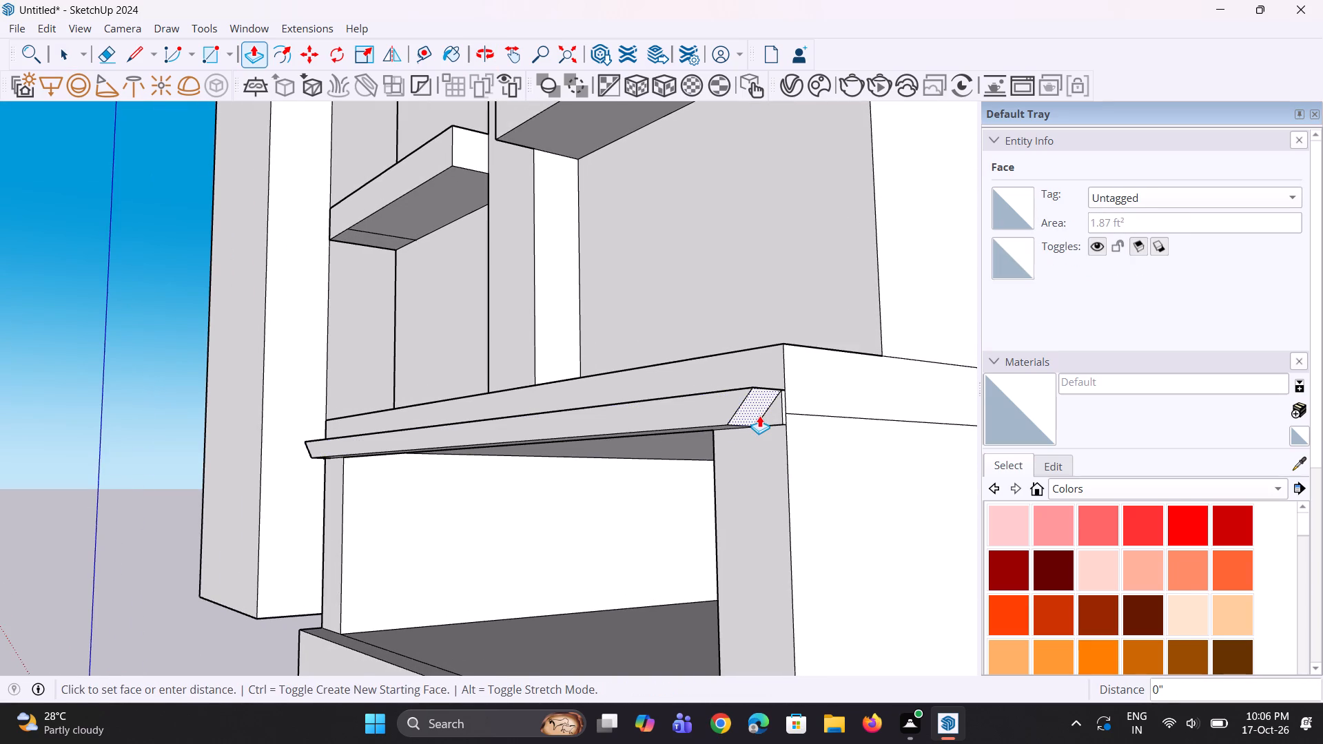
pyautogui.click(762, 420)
# Undo the recent lip edits back to the plain thin lip, removing its bevelled ends and their diagonal lines.
pyautogui.scroll(-5, 763, 420)
pyautogui.moveTo(763, 420); pyautogui.dragTo(851, 444, button='middle')
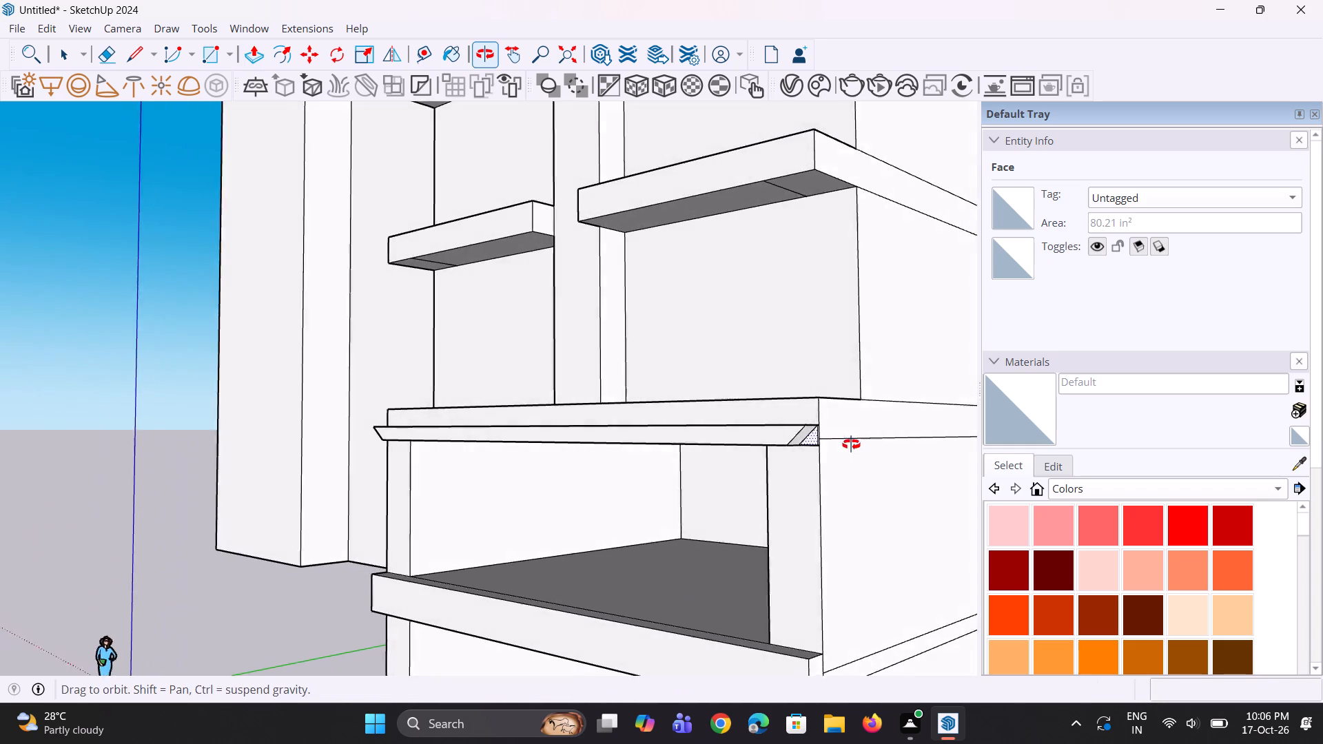
pyautogui.moveTo(851, 444); pyautogui.dragTo(852, 444, button='middle')
pyautogui.scroll(-6, 548, 408)
pyautogui.moveTo(498, 458); pyautogui.dragTo(579, 469, button='middle')
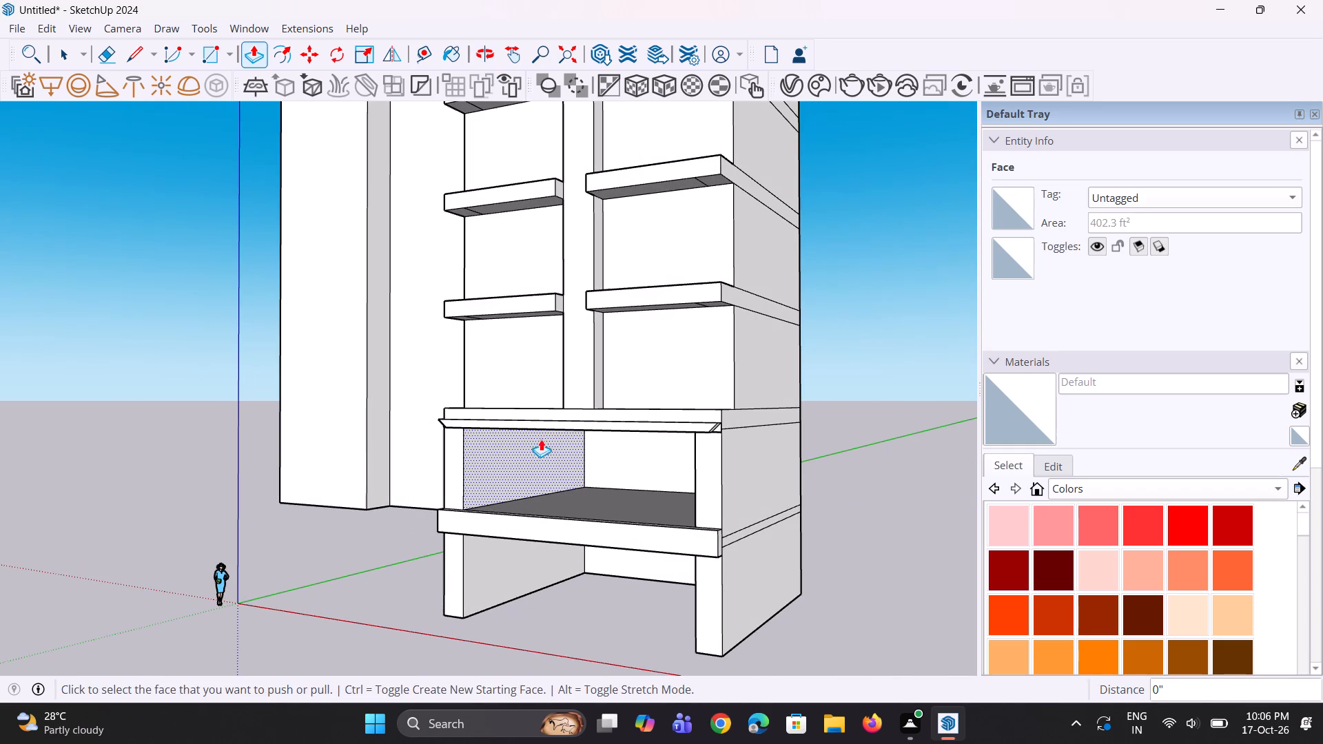
pyautogui.scroll(1, 539, 434)
pyautogui.moveTo(539, 434); pyautogui.dragTo(566, 295, button='middle')
pyautogui.scroll(2, 509, 389)
pyautogui.click(485, 404)
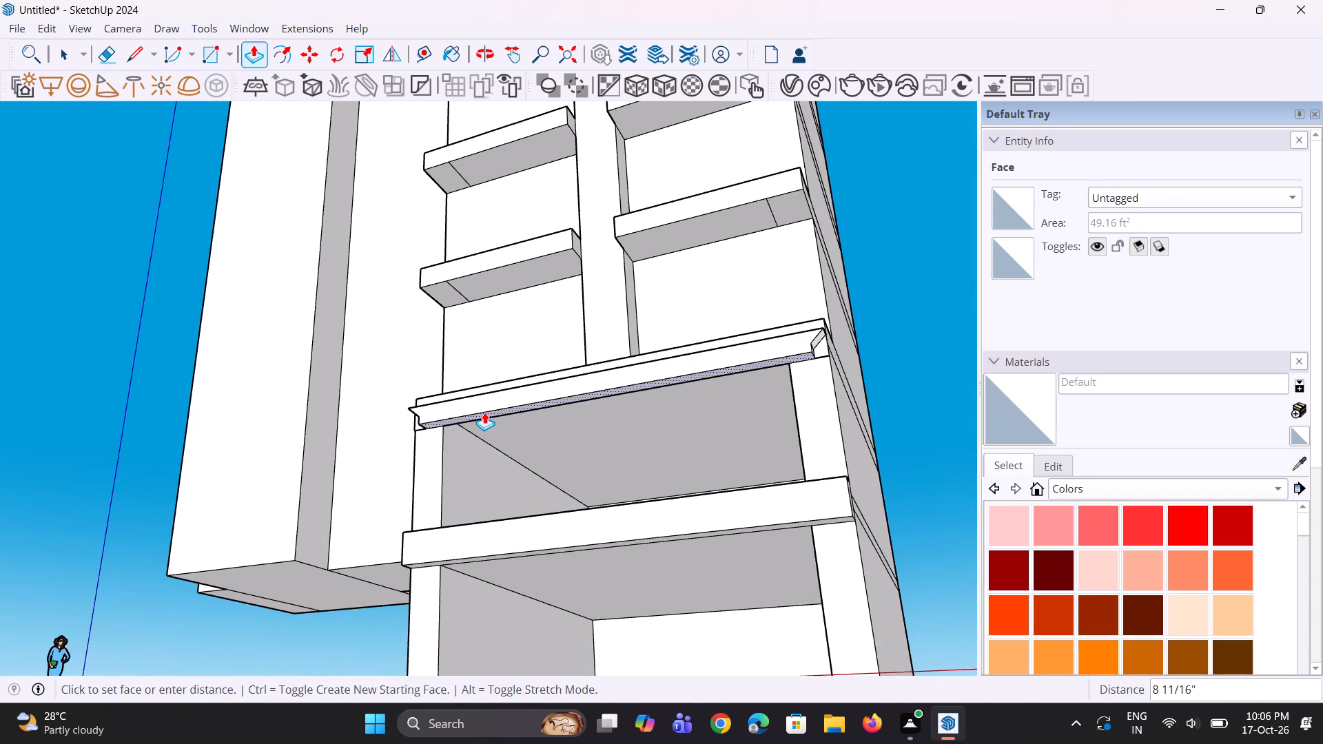
pyautogui.hotkey('ctrl', 'z')
pyautogui.hotkey('ctrl', 'z')
pyautogui.hotkey('ctrl', 'z')
pyautogui.hotkey('ctrl', 'z')
pyautogui.hotkey('ctrl', 'z')
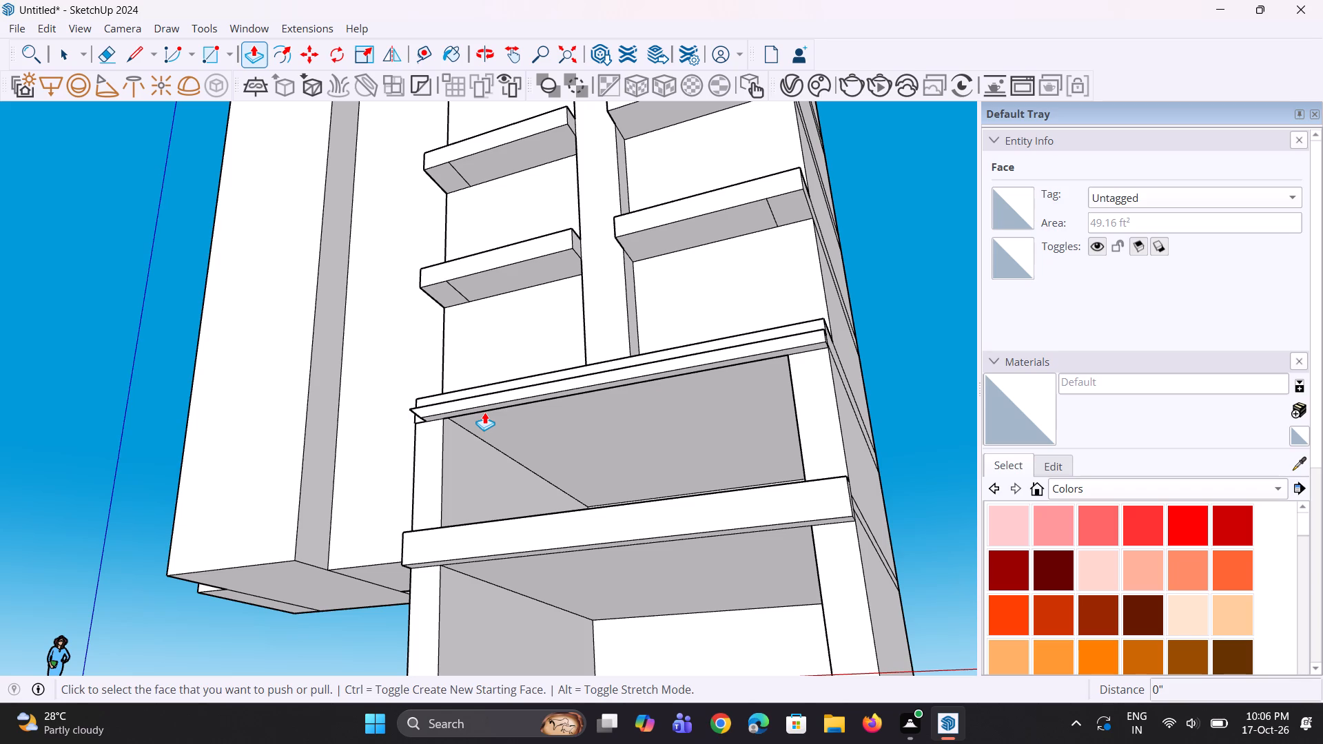
pyautogui.hotkey('ctrl', 'z')
pyautogui.hotkey('ctrl', 'z')
pyautogui.hotkey('ctrl', 'z')
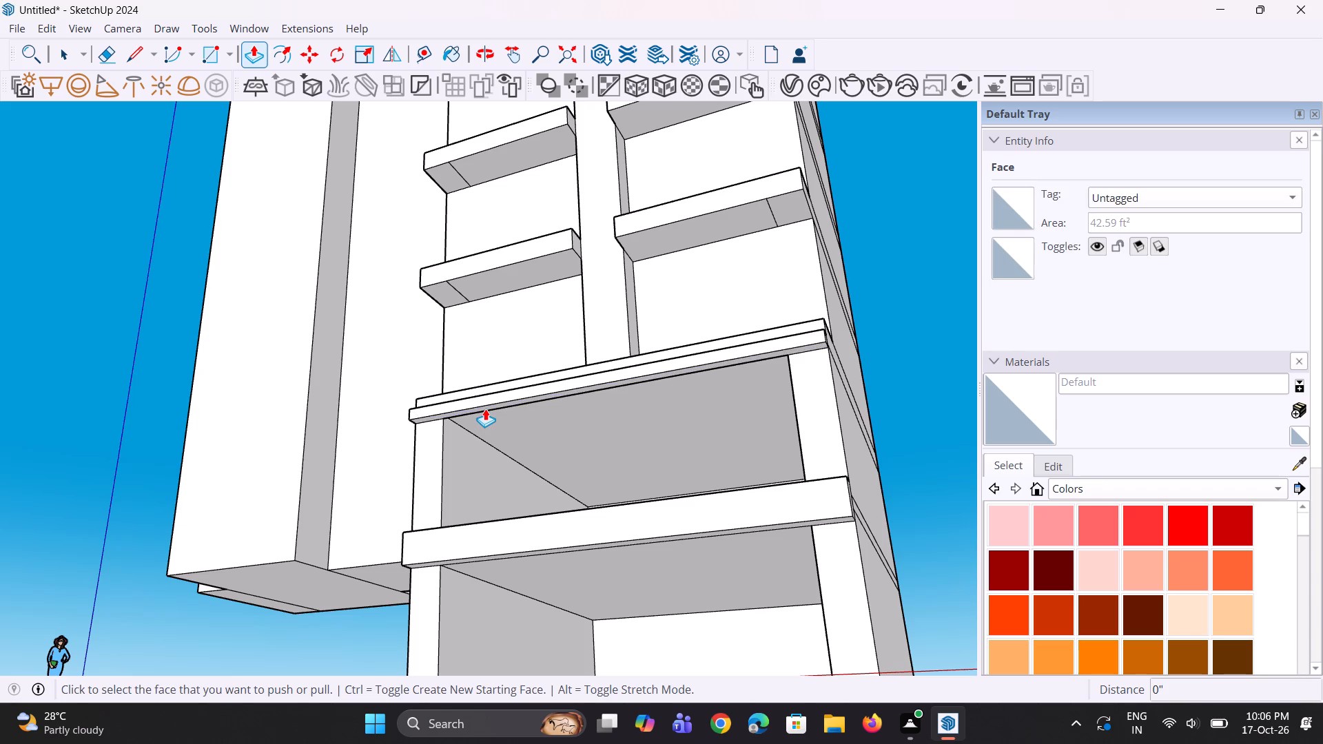
# Pull the underside of the plain lip down about 1' 9/16" to deepen it.
pyautogui.click(488, 405)
pyautogui.click(490, 417)
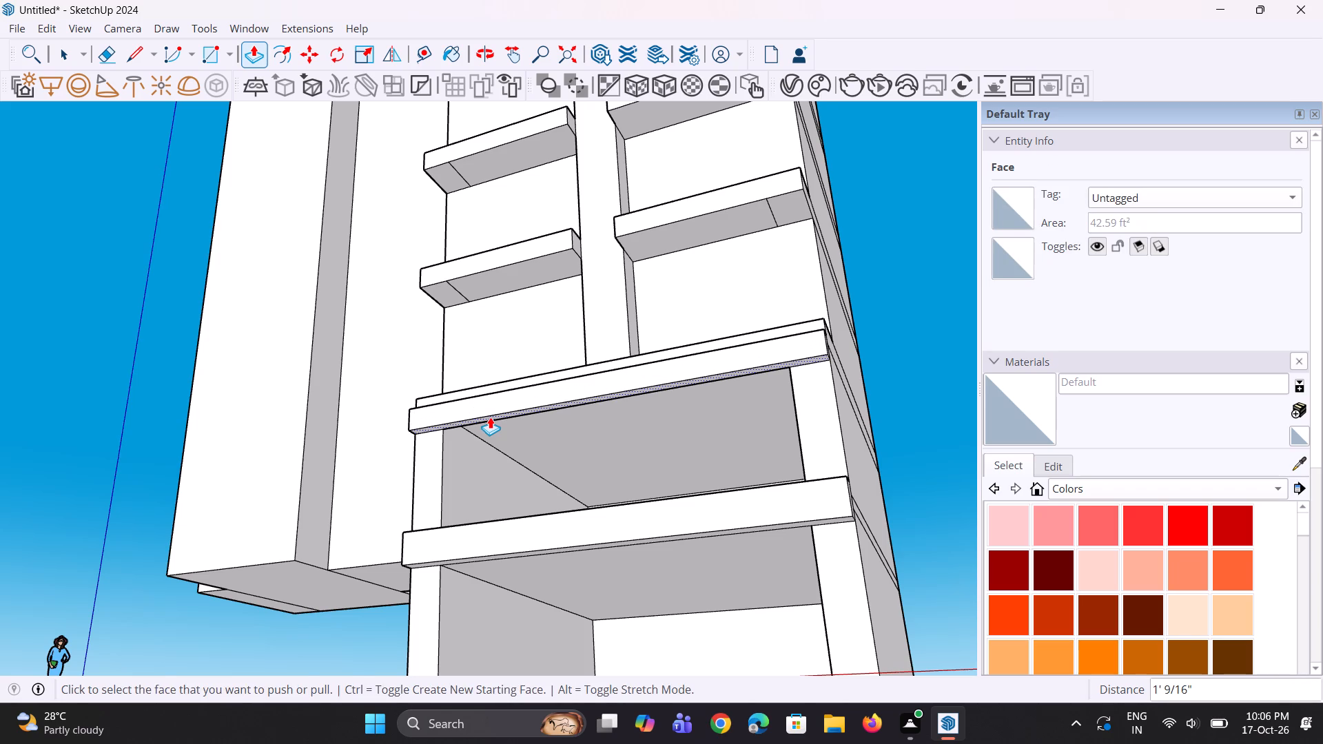
# Draw a diagonal line about 2' 8 7/8" long from the lip's upper front corner to its bottom edge, at the end beside the stepped wing.
pyautogui.scroll(-4, 491, 417)
pyautogui.scroll(1, 491, 417)
pyautogui.moveTo(491, 417); pyautogui.dragTo(470, 540, button='middle')
pyautogui.scroll(6, 414, 475)
pyautogui.press('l')
pyautogui.scroll(3, 447, 433)
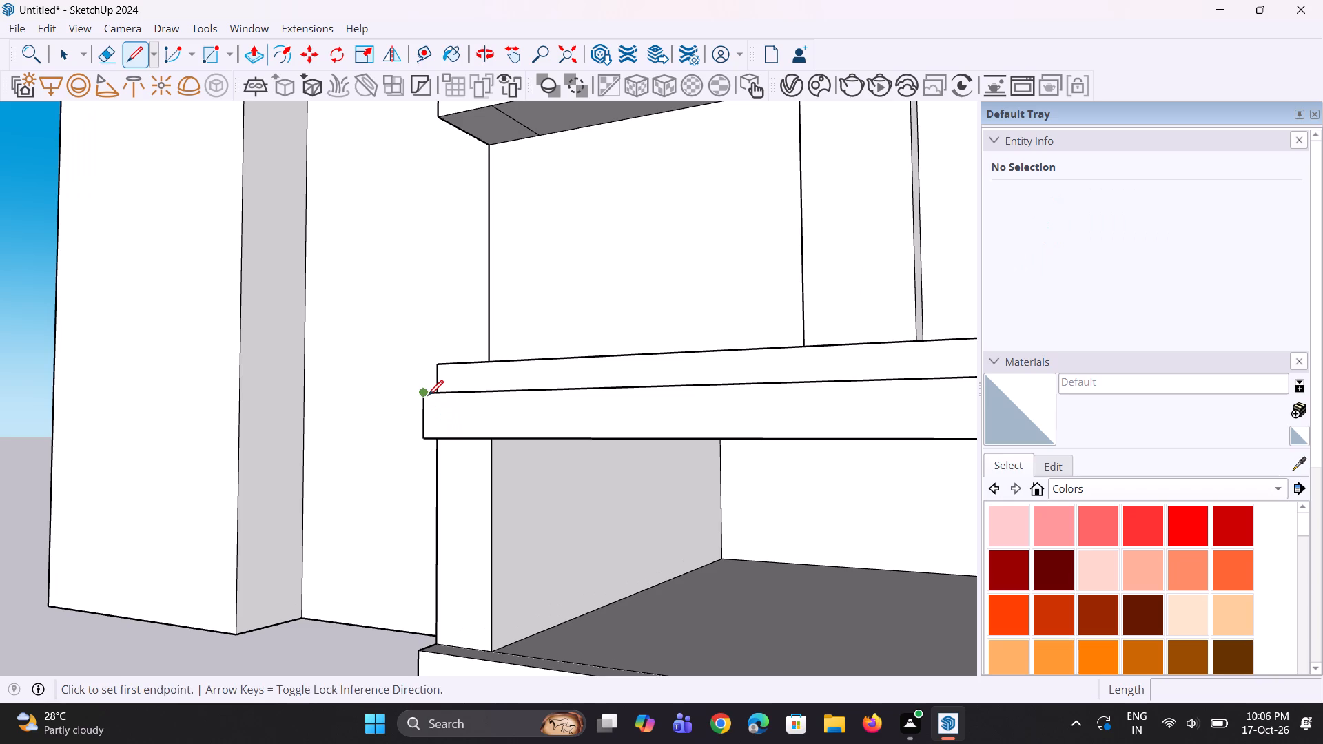
pyautogui.click(427, 395)
pyautogui.click(455, 439)
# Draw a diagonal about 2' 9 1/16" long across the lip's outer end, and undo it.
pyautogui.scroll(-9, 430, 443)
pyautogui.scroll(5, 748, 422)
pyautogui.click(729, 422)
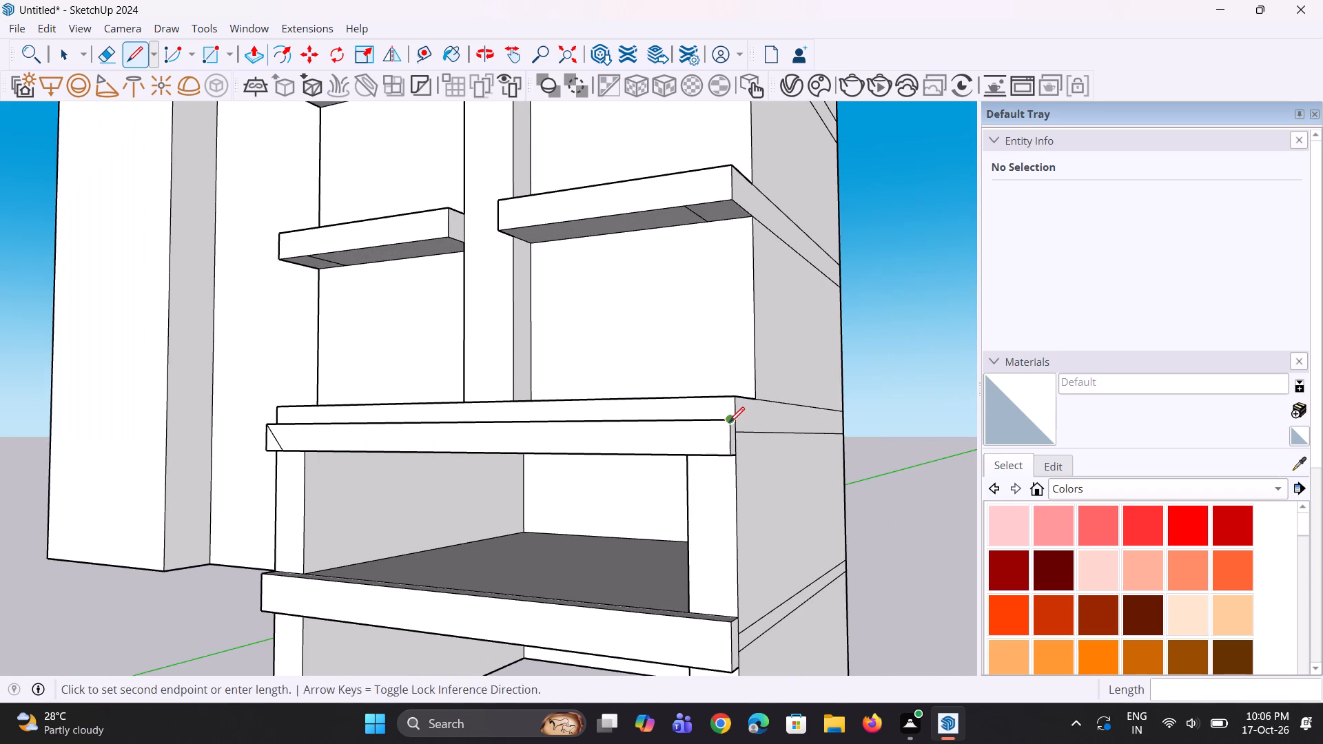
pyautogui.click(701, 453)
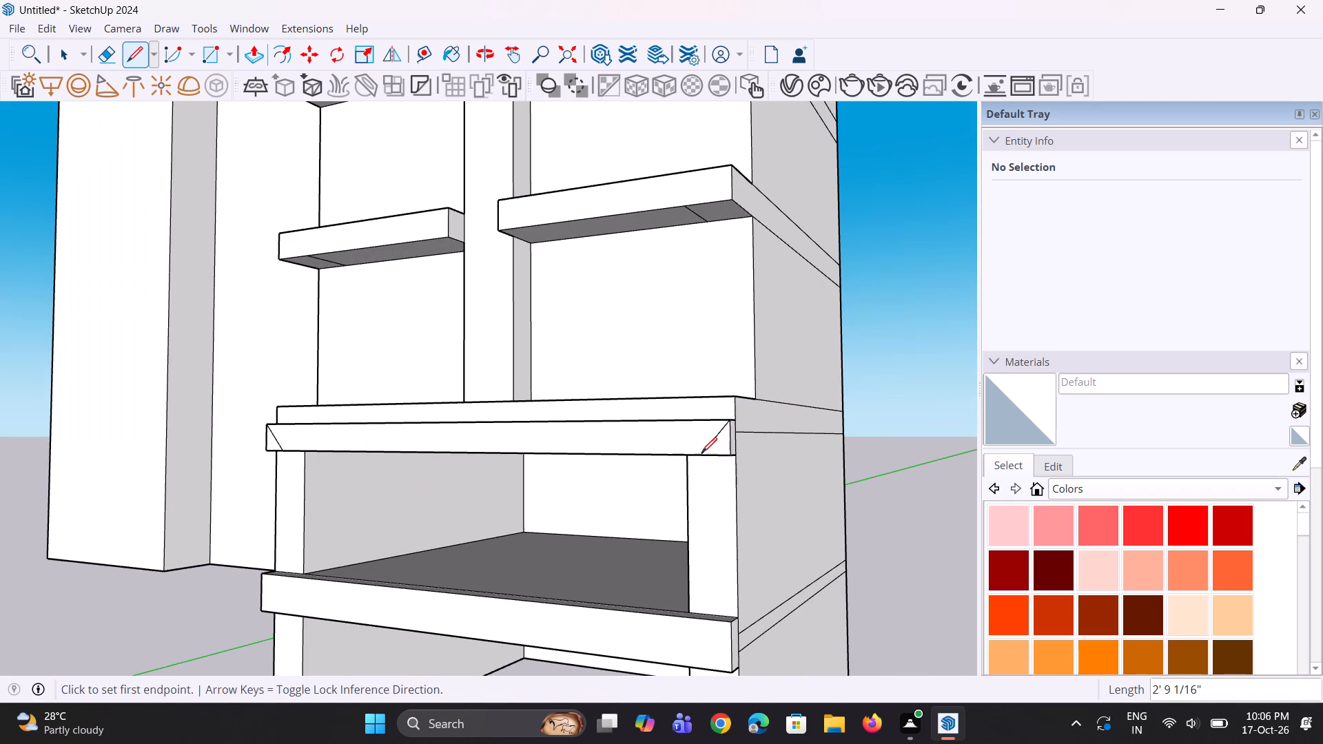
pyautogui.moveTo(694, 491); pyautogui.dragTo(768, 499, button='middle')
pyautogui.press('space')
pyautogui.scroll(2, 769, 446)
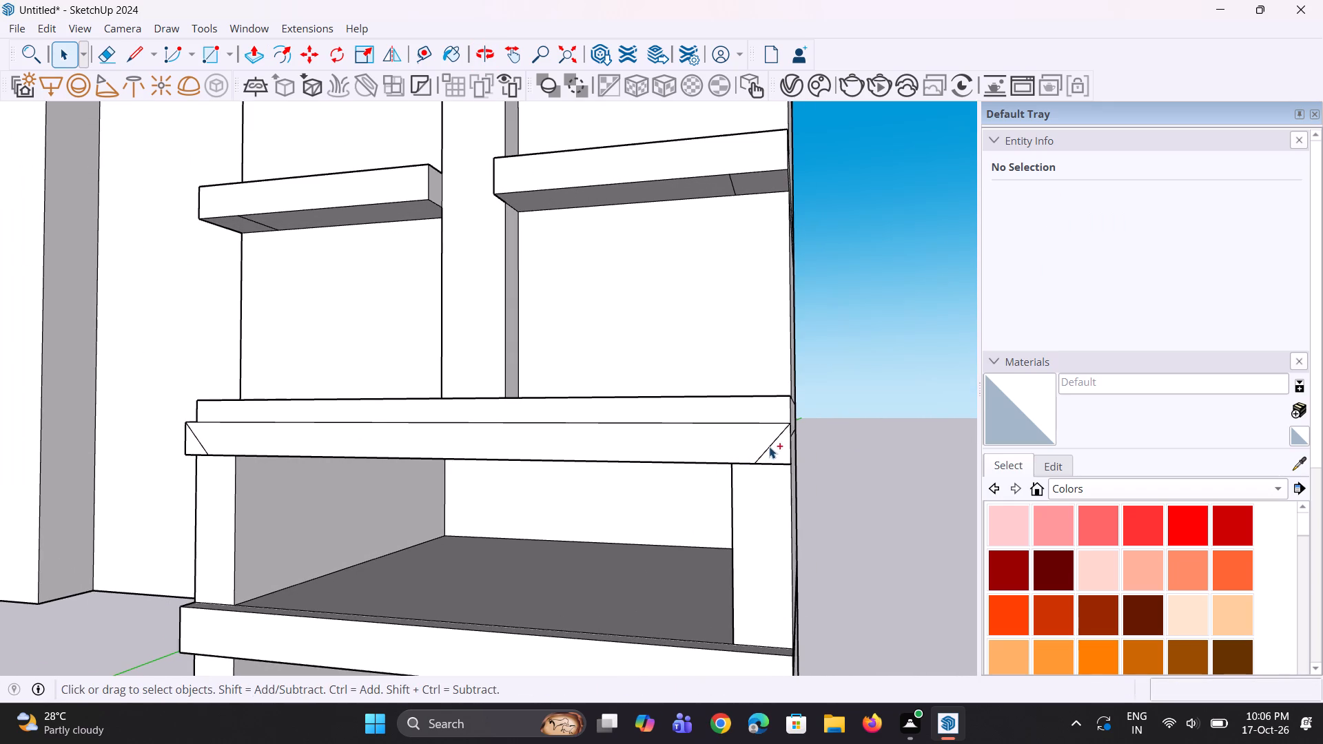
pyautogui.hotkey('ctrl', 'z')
# Draw a diagonal about 2' 7 3/16" long from the upper corner of the lip's outer end to its bottom edge.
pyautogui.press('l')
pyautogui.scroll(1, 789, 415)
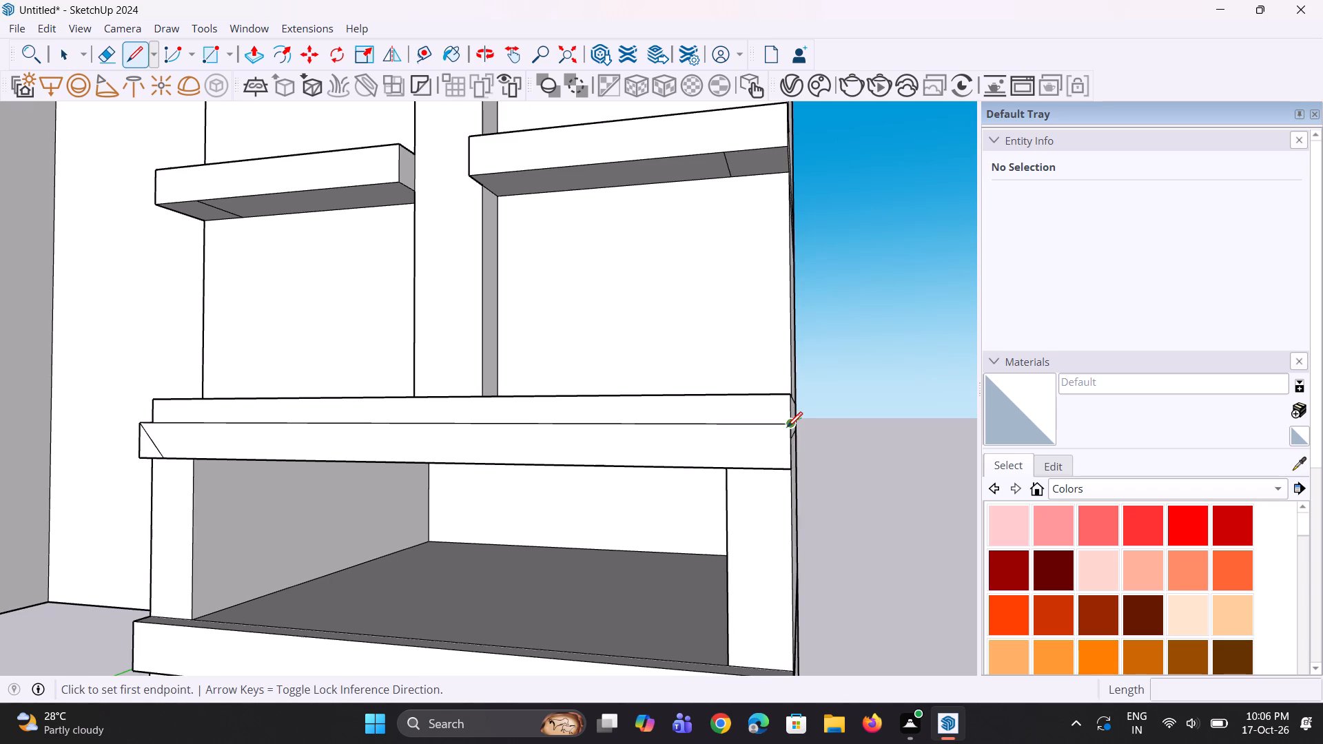
pyautogui.click(790, 427)
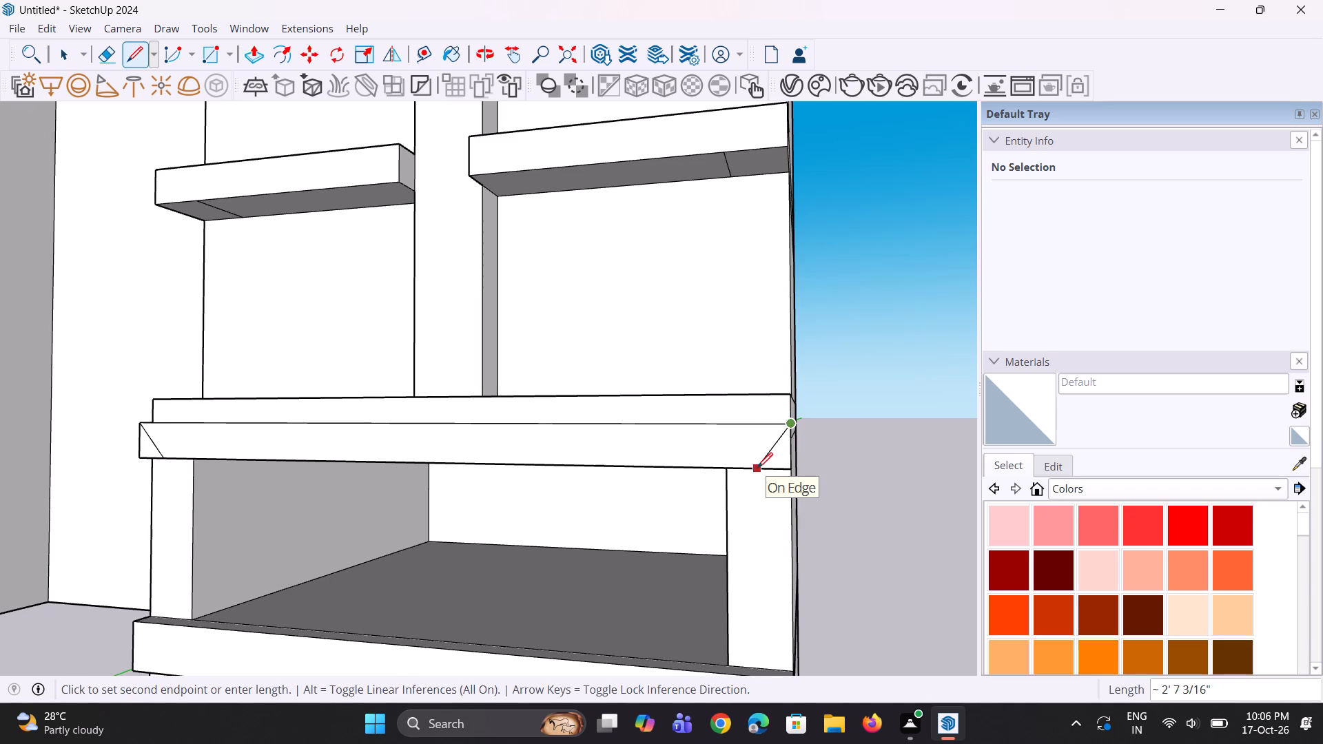
pyautogui.click(757, 468)
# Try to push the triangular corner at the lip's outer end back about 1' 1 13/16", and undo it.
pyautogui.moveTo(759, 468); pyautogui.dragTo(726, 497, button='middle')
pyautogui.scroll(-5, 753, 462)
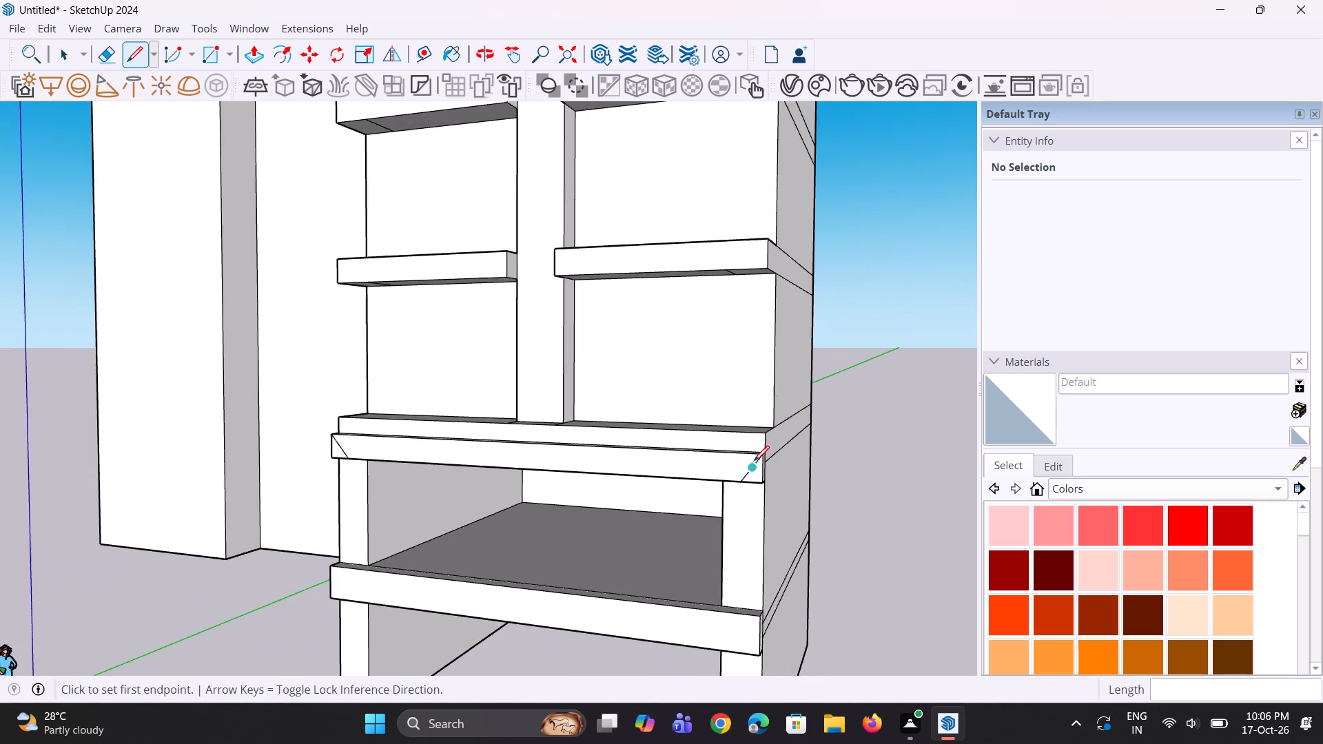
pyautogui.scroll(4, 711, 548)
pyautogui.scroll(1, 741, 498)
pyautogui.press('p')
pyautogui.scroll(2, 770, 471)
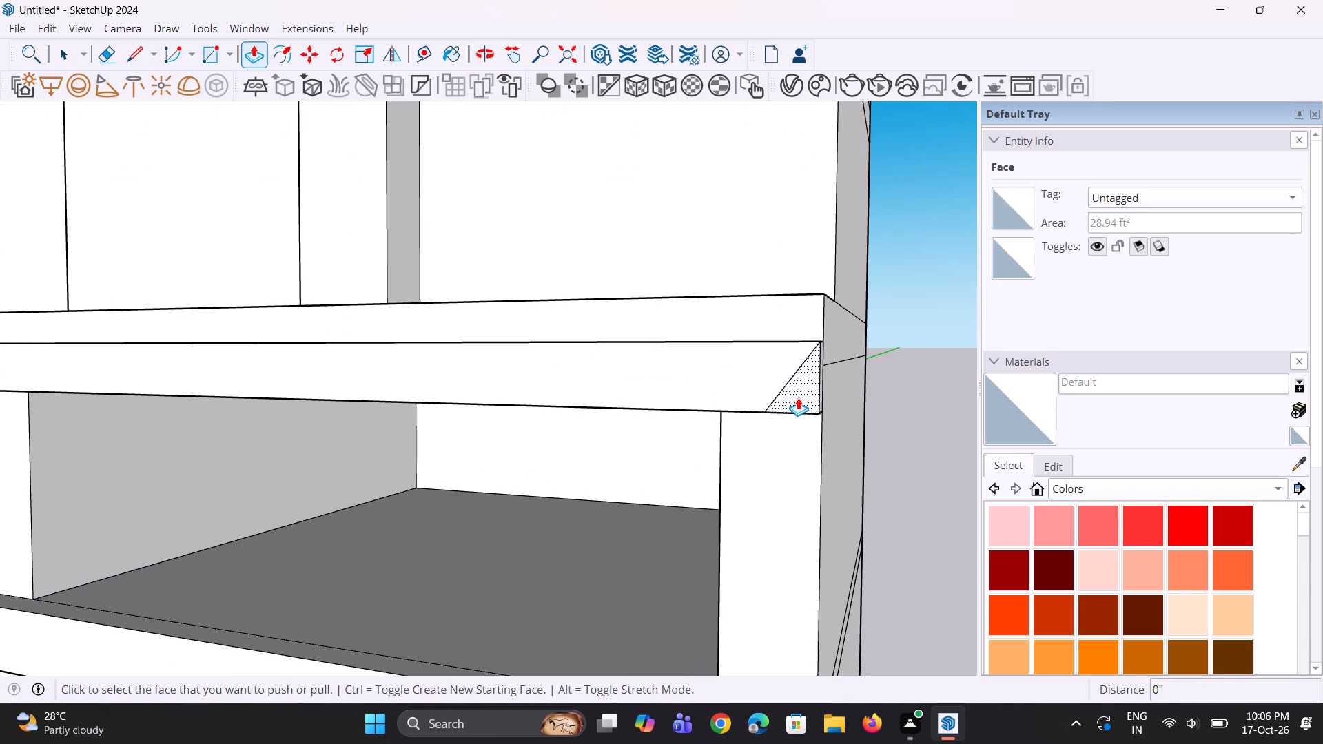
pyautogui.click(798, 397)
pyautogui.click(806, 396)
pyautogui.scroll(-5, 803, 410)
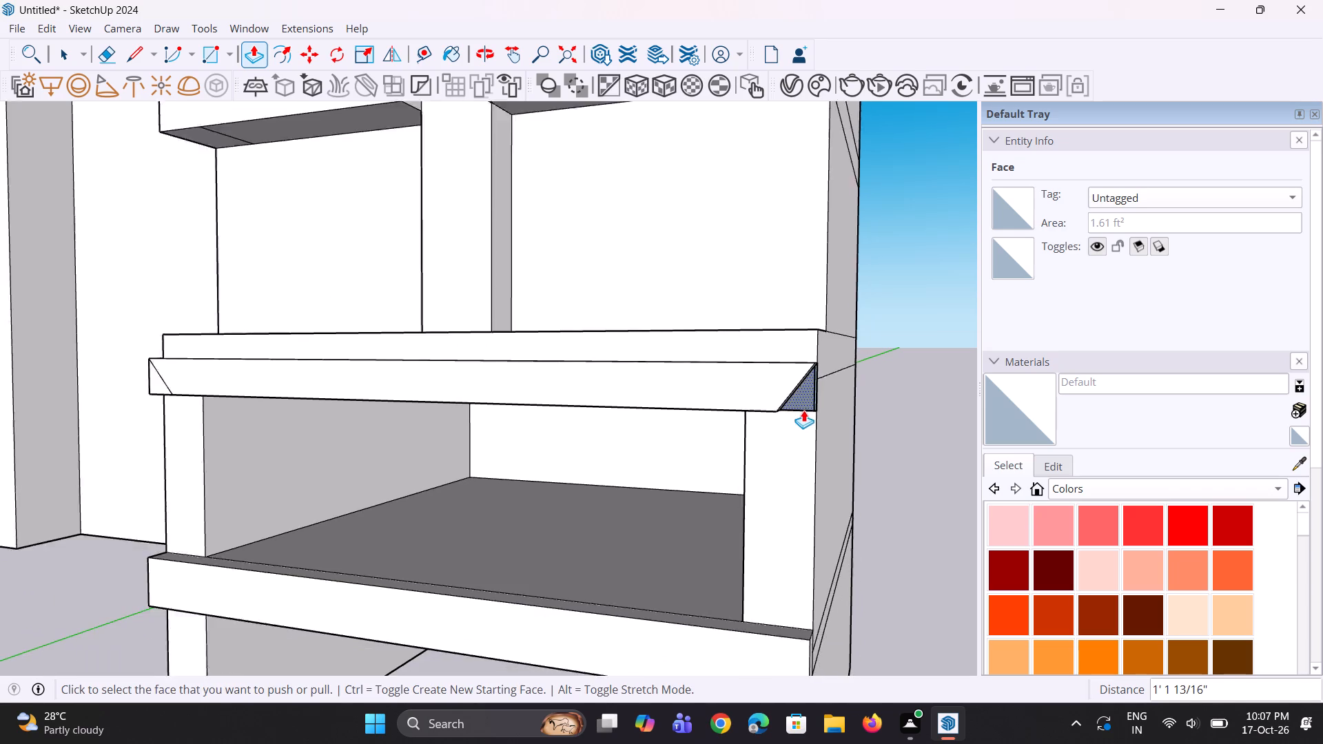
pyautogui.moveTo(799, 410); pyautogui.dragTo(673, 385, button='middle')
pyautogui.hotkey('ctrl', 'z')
# Pull the lip's front face between the two diagonals outward about 4 7/16".
pyautogui.keyDown('ctrl'); pyautogui.scroll(4, 704, 382); pyautogui.keyUp('ctrl')
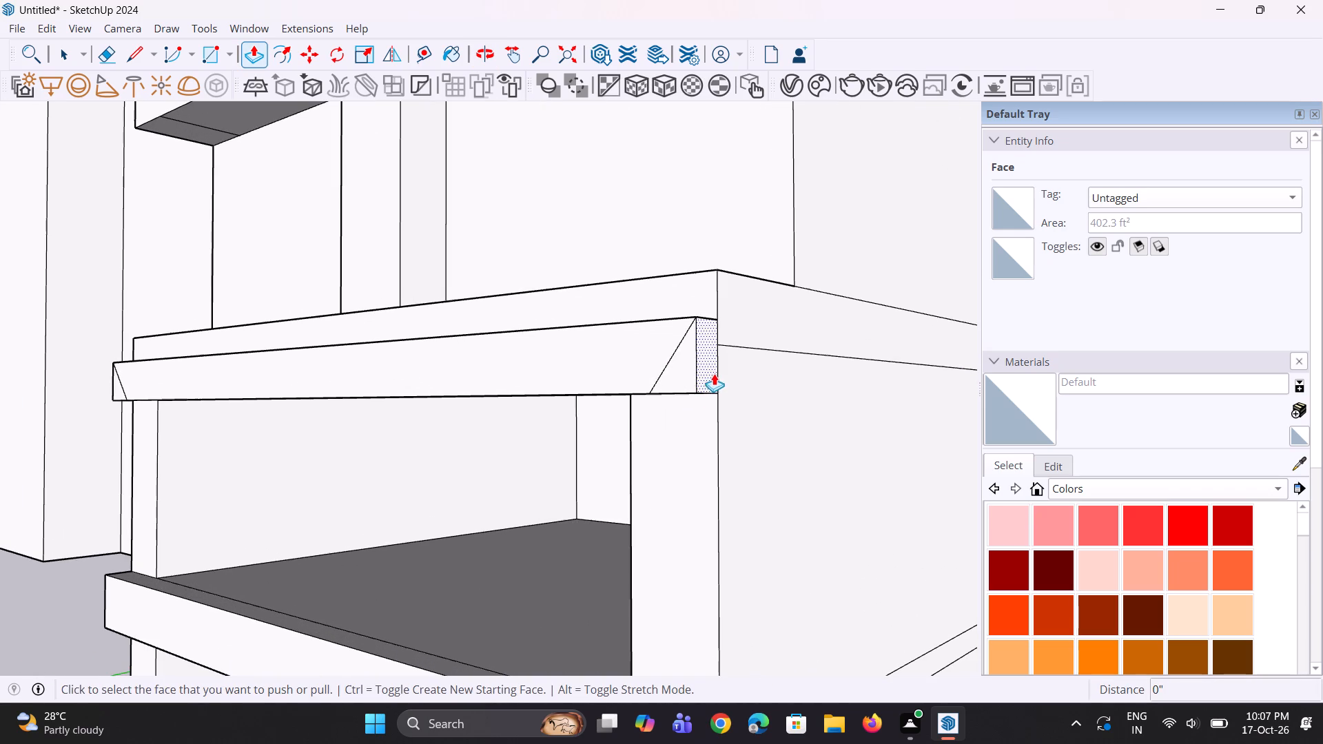
pyautogui.click(650, 362)
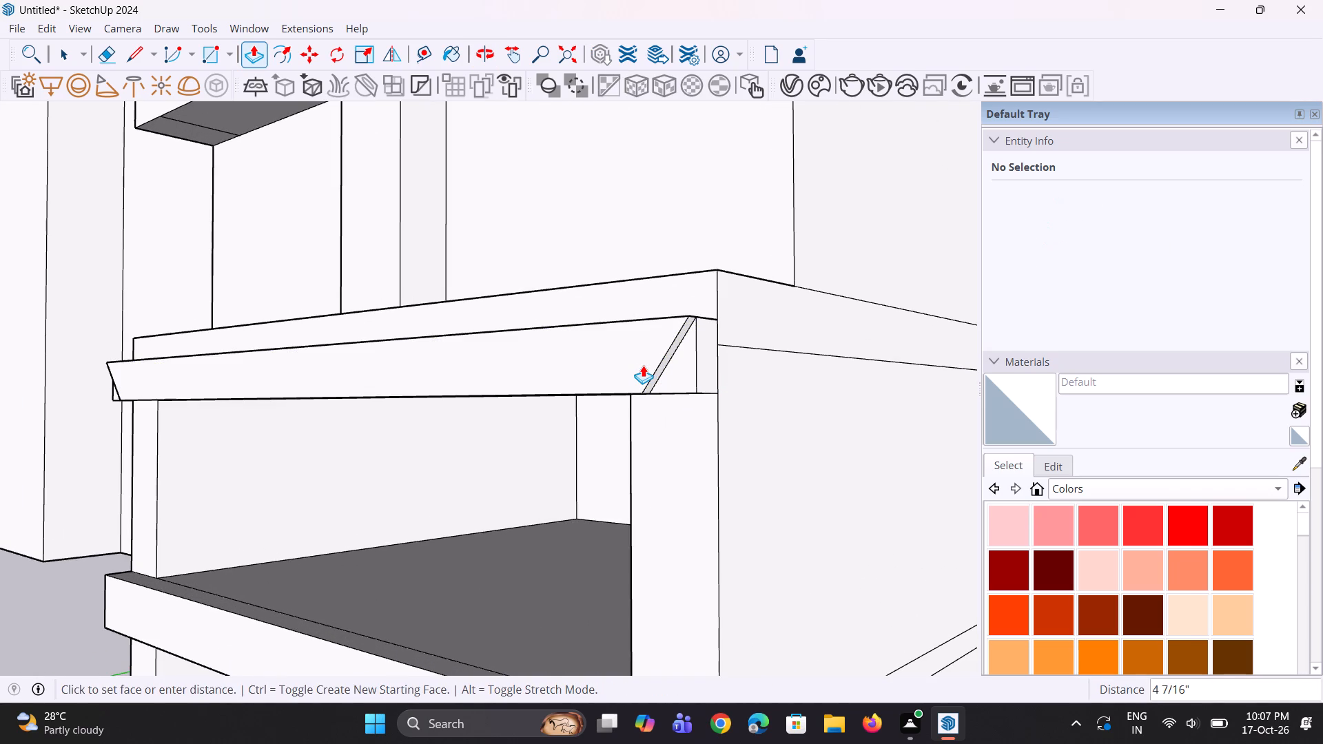
pyautogui.click(643, 365)
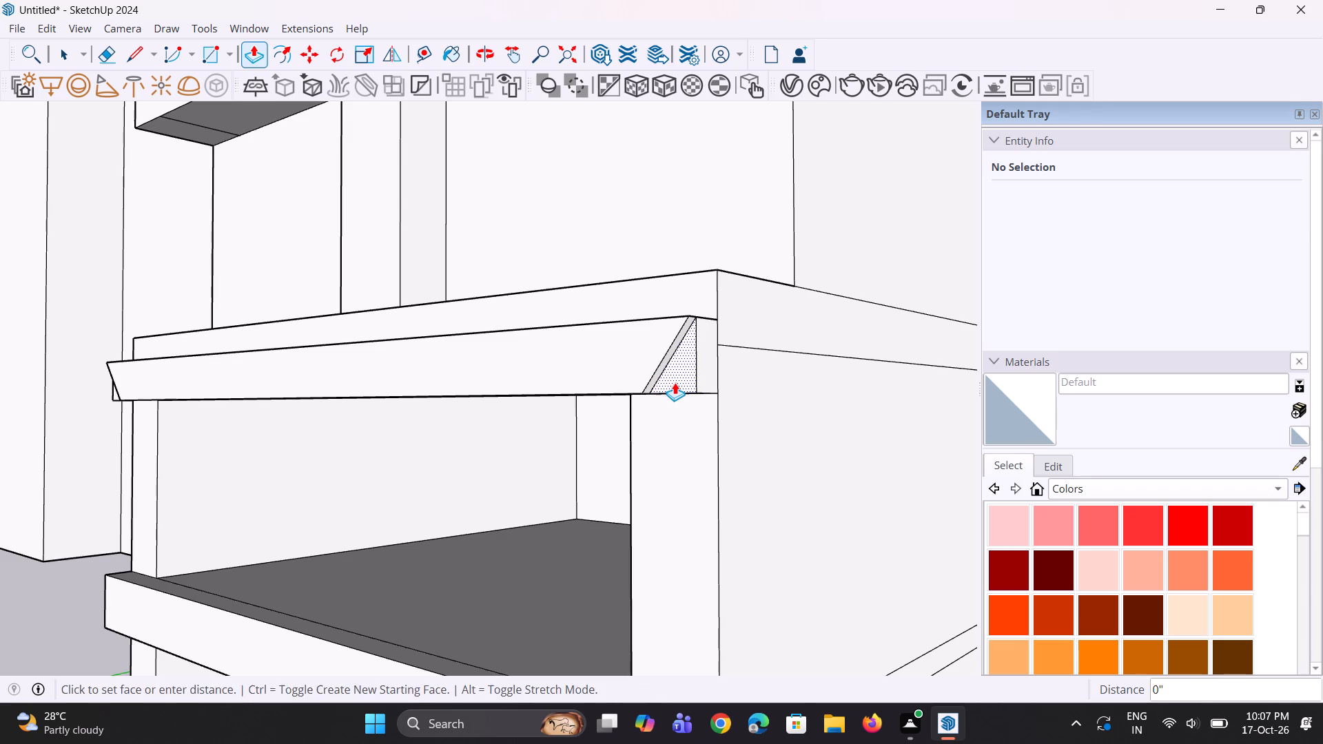
# Repeat the last pull distance on the triangular corners at both ends to bring them flush with the lip's front.
pyautogui.doubleClick(675, 382)
pyautogui.scroll(-5, 687, 383)
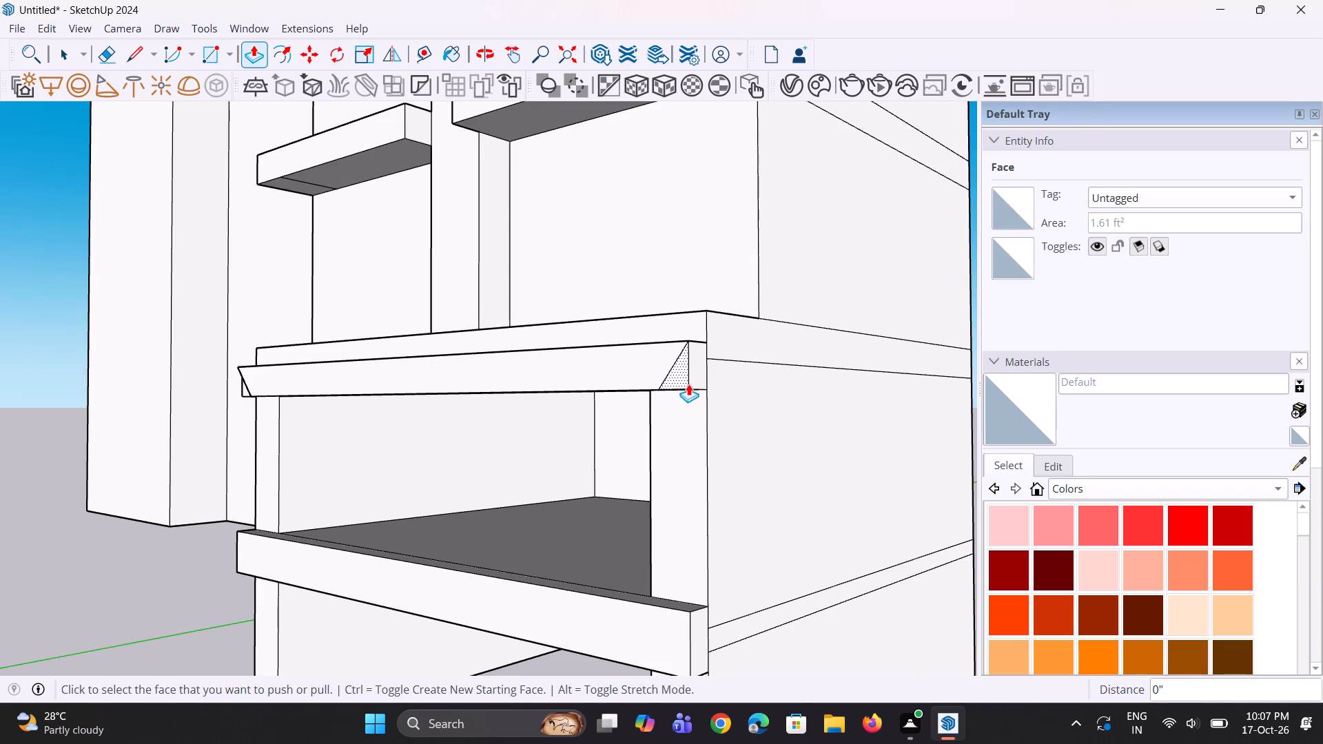
pyautogui.scroll(-10, 693, 384)
pyautogui.scroll(8, 435, 396)
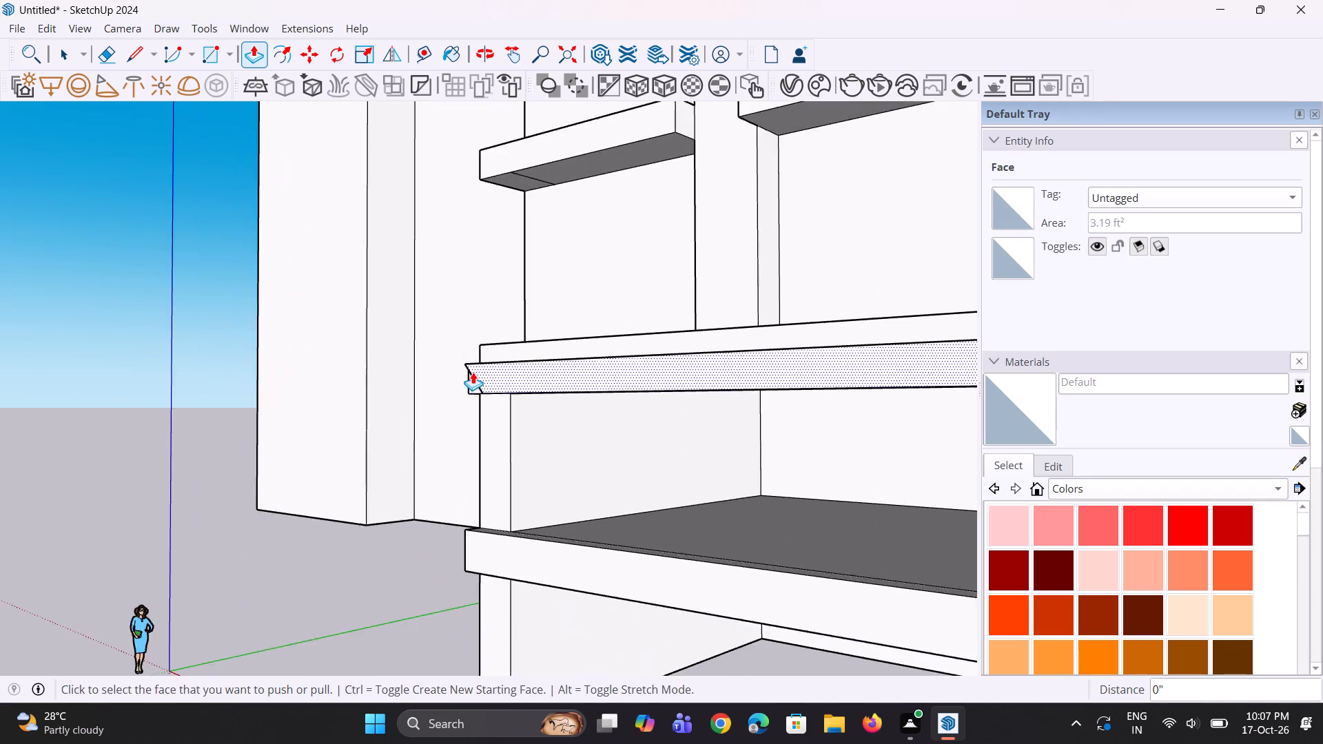
pyautogui.scroll(2, 473, 372)
pyautogui.doubleClick(475, 391)
pyautogui.scroll(-11, 464, 400)
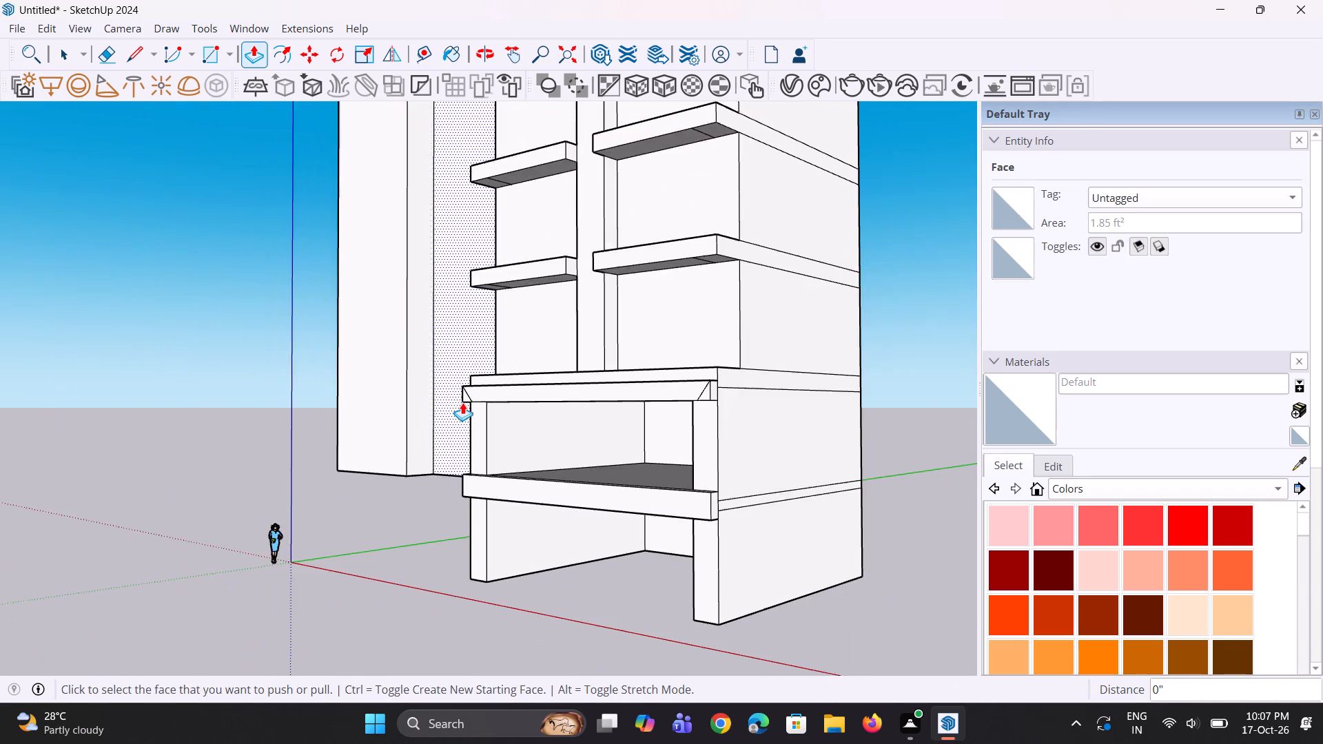
# Push the triangular corner at the lip's outer end back in two passes, about 7 7/16" and 6 1/16", to bevel it.
pyautogui.moveTo(648, 431); pyautogui.dragTo(555, 501, button='middle')
pyautogui.scroll(7, 613, 461)
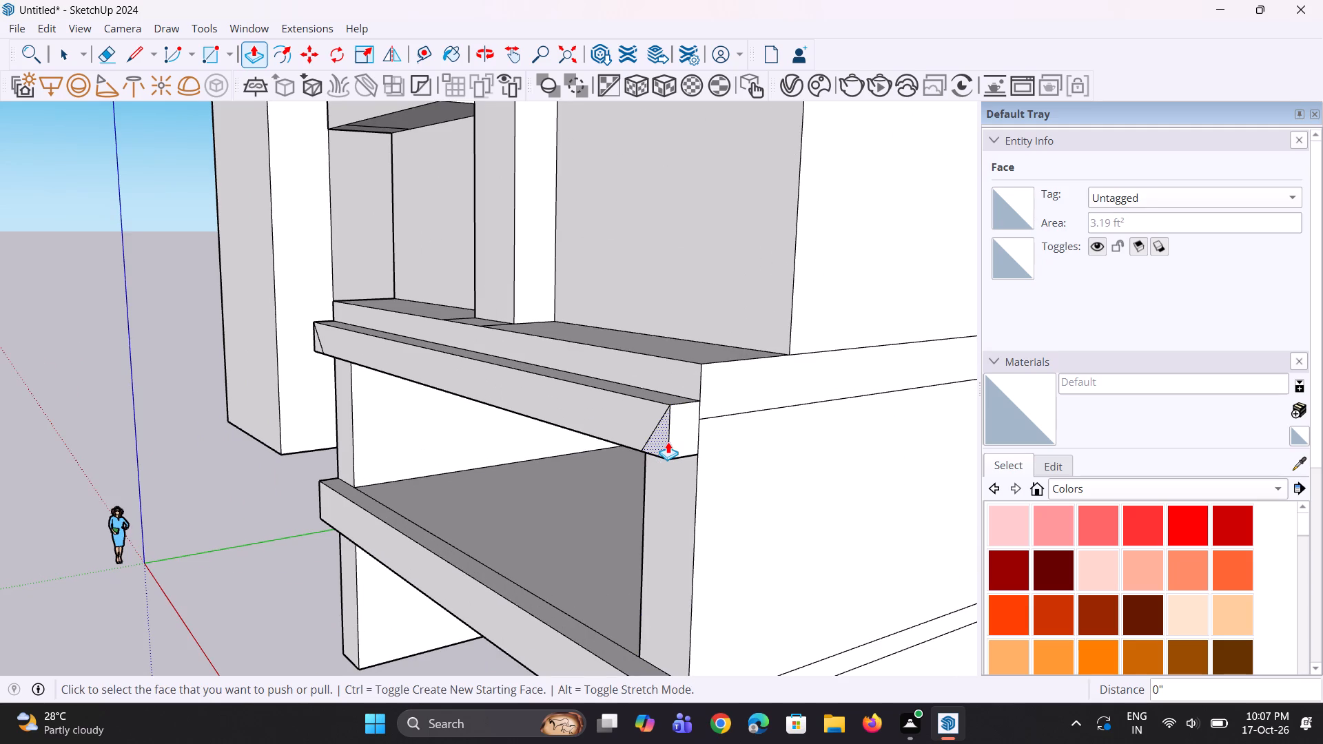
pyautogui.click(668, 442)
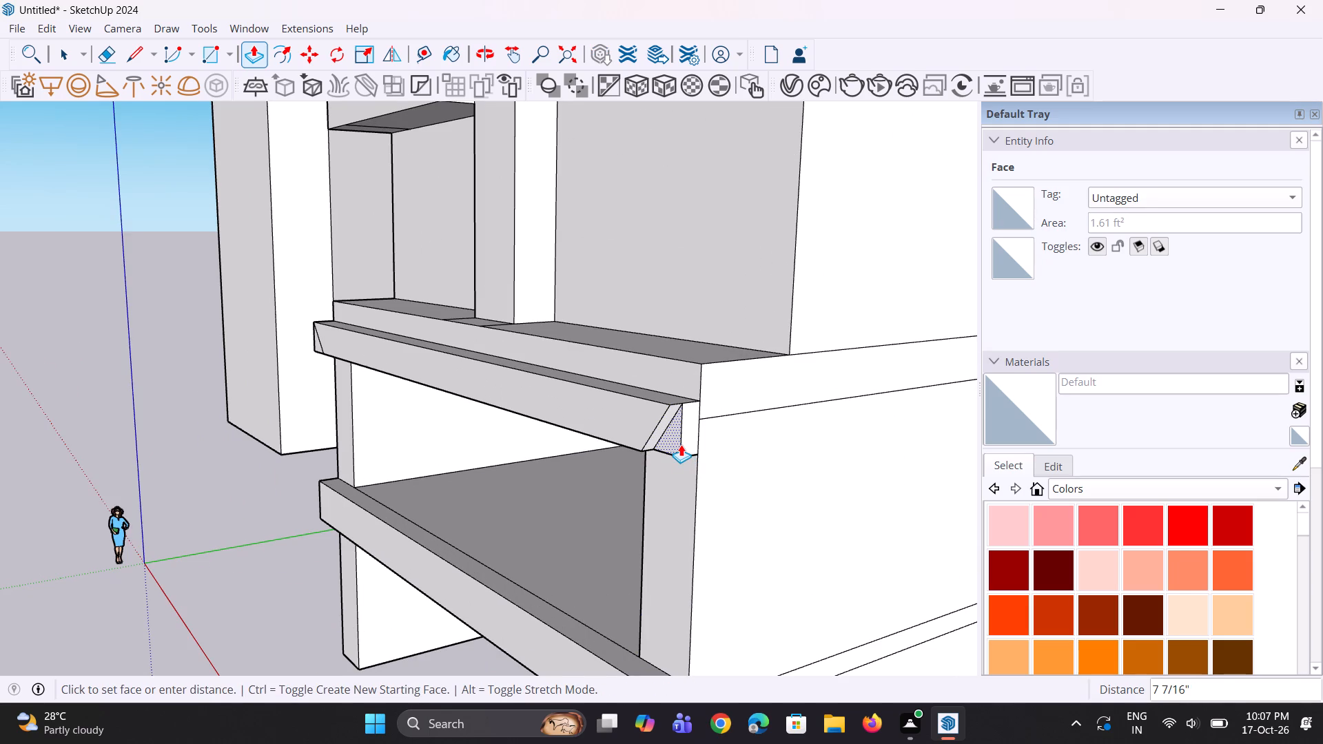
pyautogui.click(681, 444)
pyautogui.scroll(8, 679, 438)
pyautogui.click(673, 435)
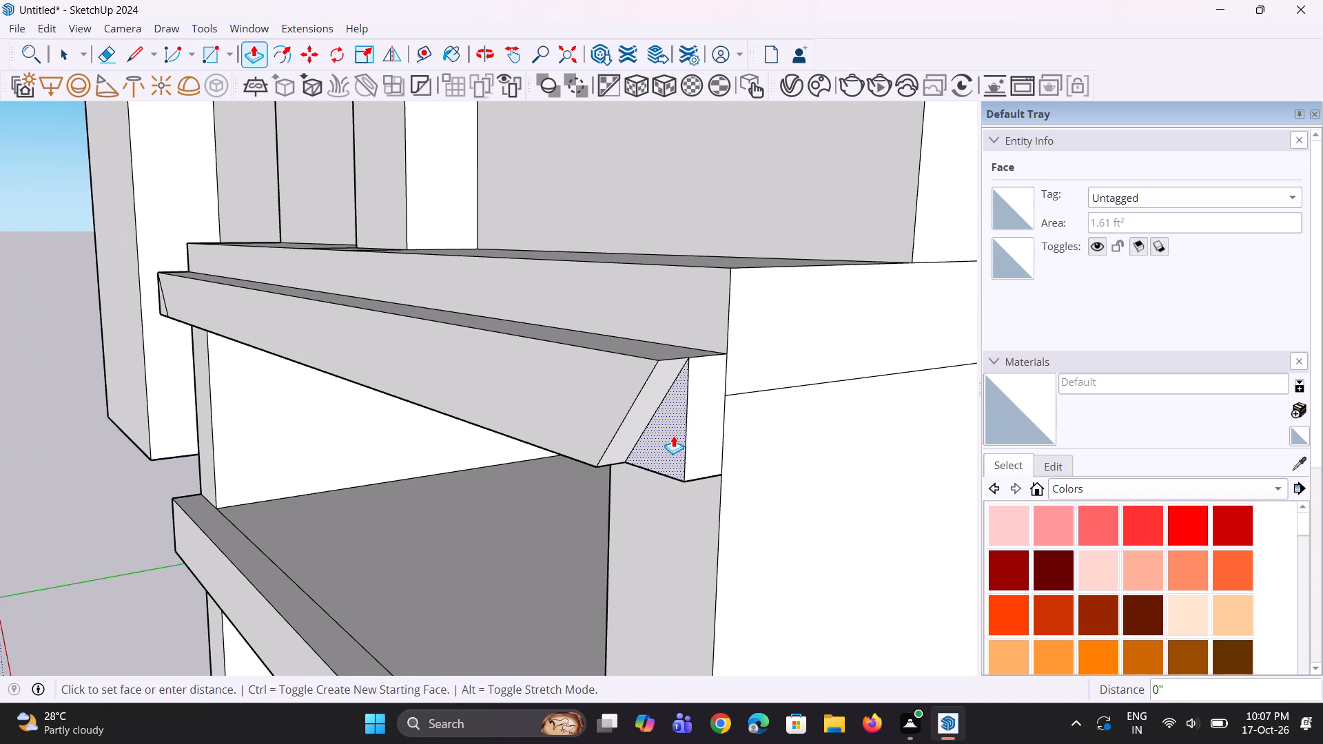
pyautogui.click(697, 444)
pyautogui.scroll(-6, 713, 434)
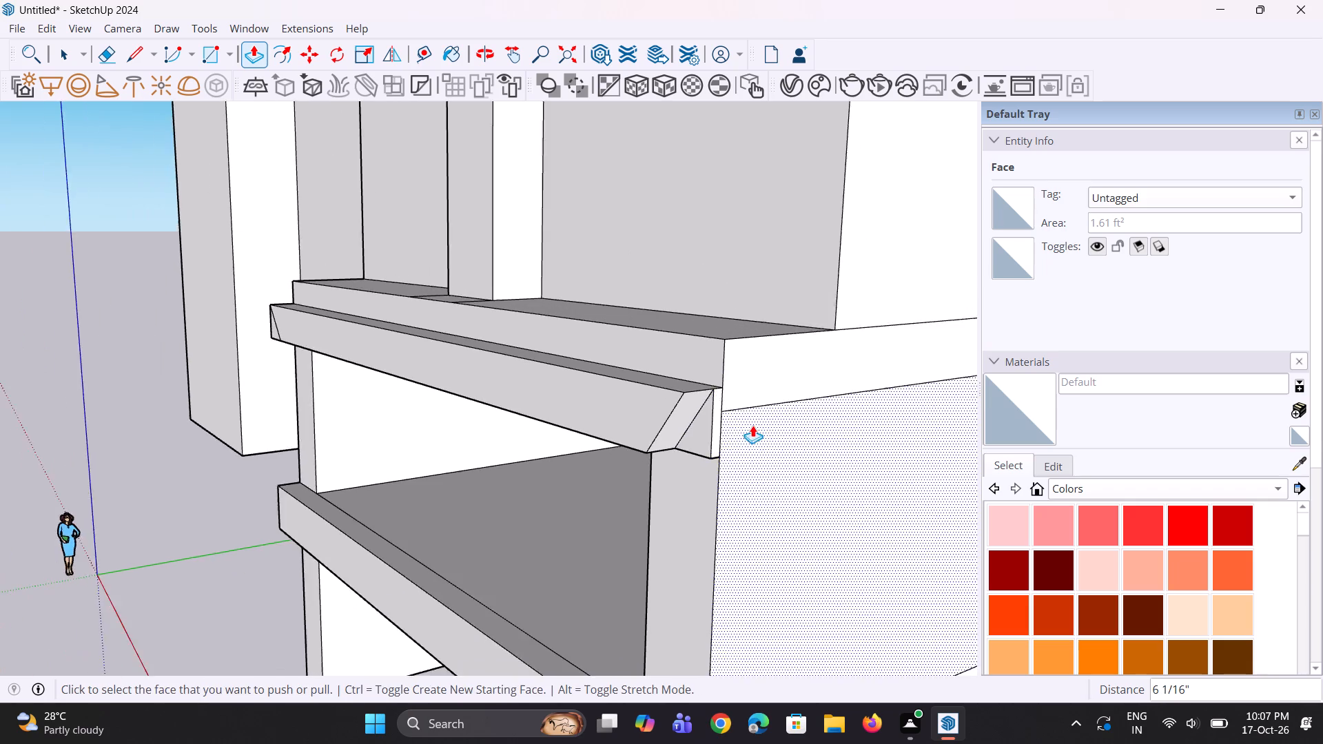
# Push the triangular corner at the lip's wing-side end back in several passes to match the outer bevel.
pyautogui.scroll(-10, 752, 425)
pyautogui.scroll(1, 531, 433)
pyautogui.moveTo(531, 433); pyautogui.dragTo(984, 387, button='middle')
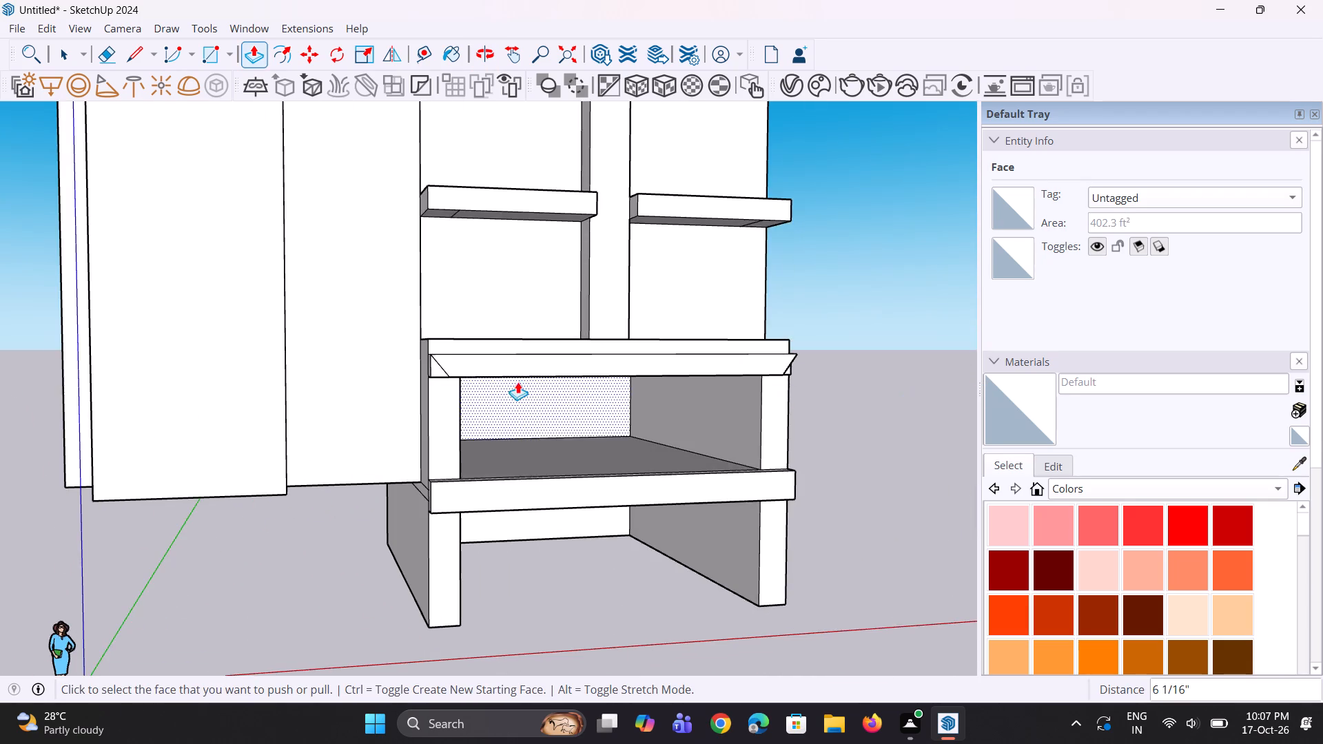
pyautogui.scroll(8, 517, 382)
pyautogui.moveTo(389, 371); pyautogui.dragTo(567, 413, button='middle')
pyautogui.doubleClick(461, 388)
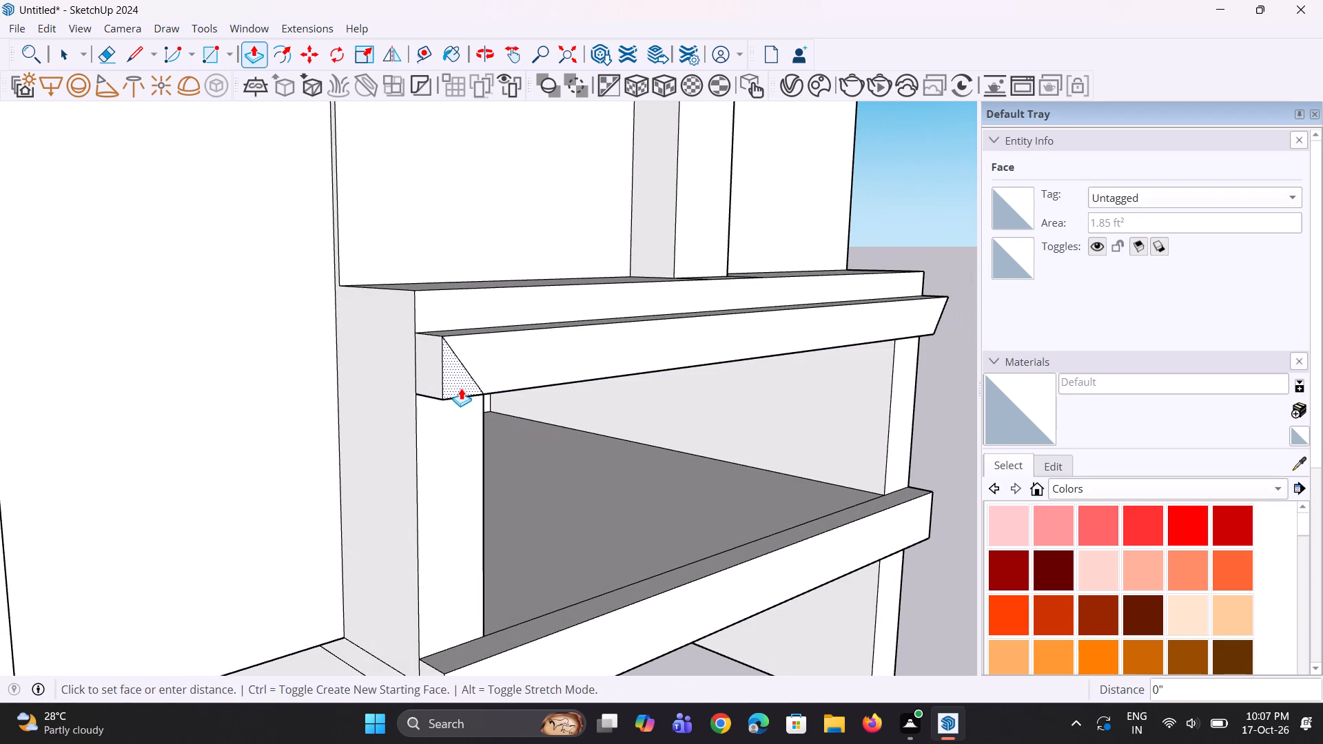
pyautogui.doubleClick(451, 379)
pyautogui.click(435, 382)
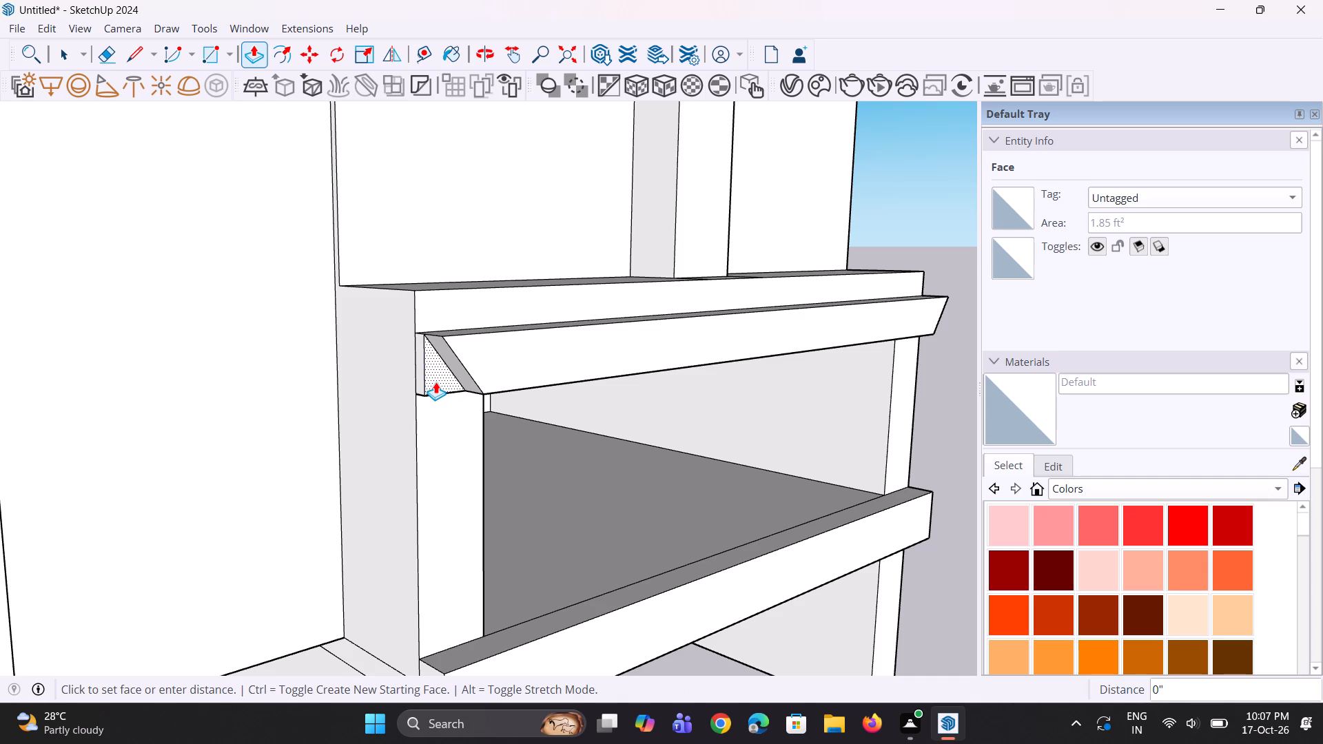
pyautogui.click(431, 380)
# Examine the lip's two bevelled ends from the front and against the whole facade.
pyautogui.scroll(-6, 371, 386)
pyautogui.moveTo(607, 423); pyautogui.dragTo(358, 435, button='middle')
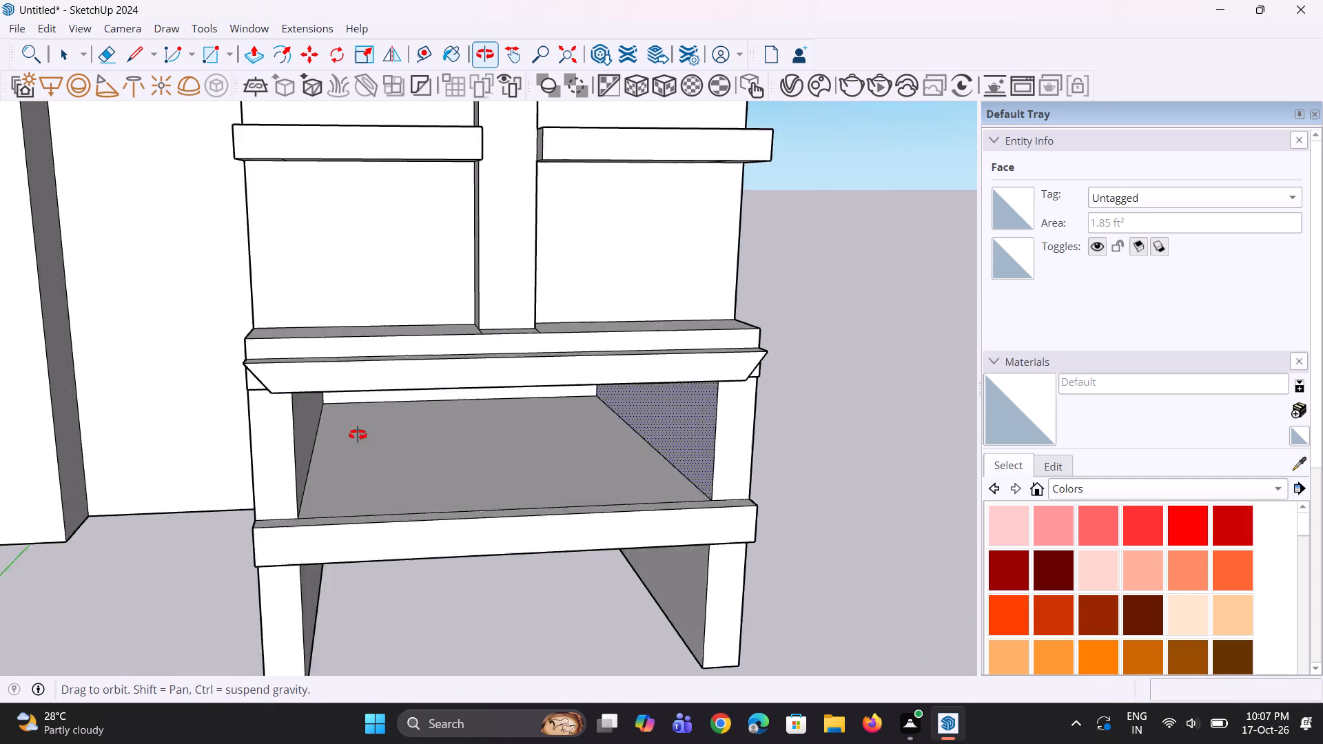
pyautogui.moveTo(358, 435); pyautogui.dragTo(358, 431, button='middle')
pyautogui.scroll(-6, 375, 397)
pyautogui.moveTo(476, 415); pyautogui.dragTo(486, 347, button='middle')
pyautogui.press('space')
pyautogui.press('space')
pyautogui.click(632, 409)
pyautogui.press('space')
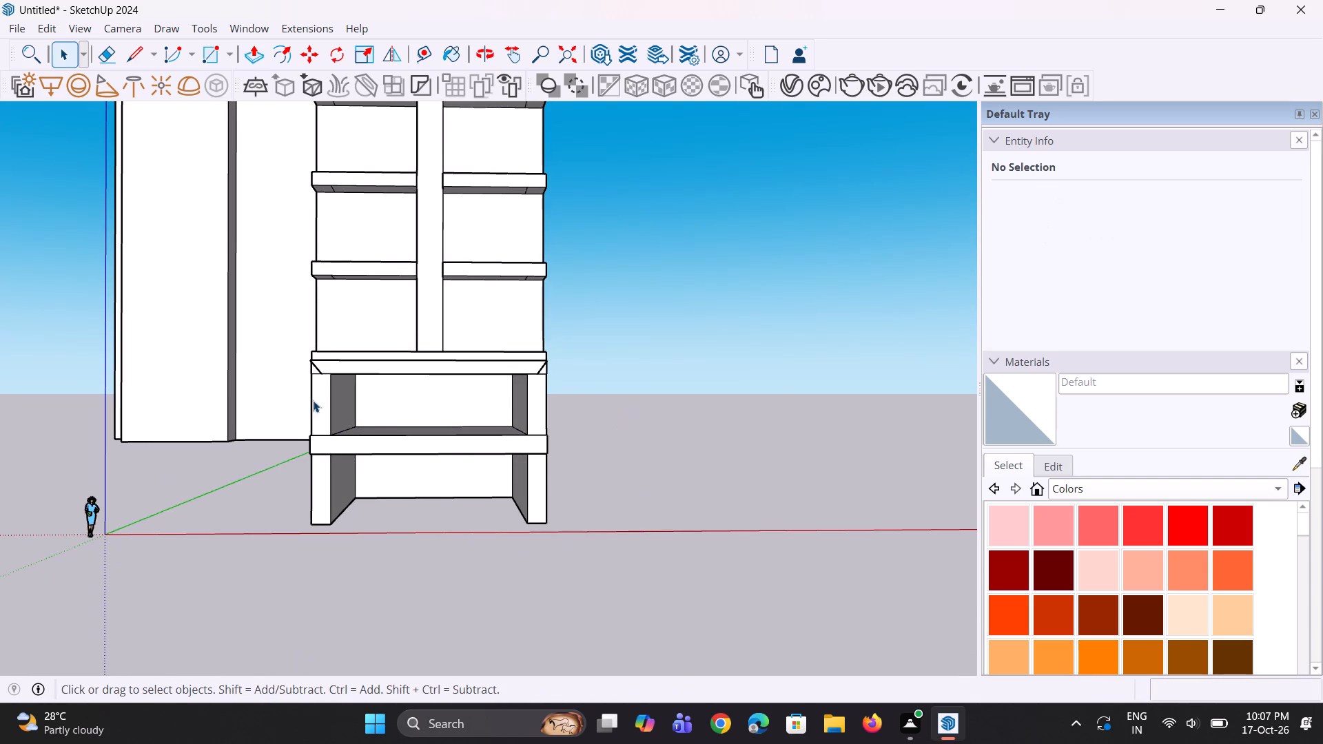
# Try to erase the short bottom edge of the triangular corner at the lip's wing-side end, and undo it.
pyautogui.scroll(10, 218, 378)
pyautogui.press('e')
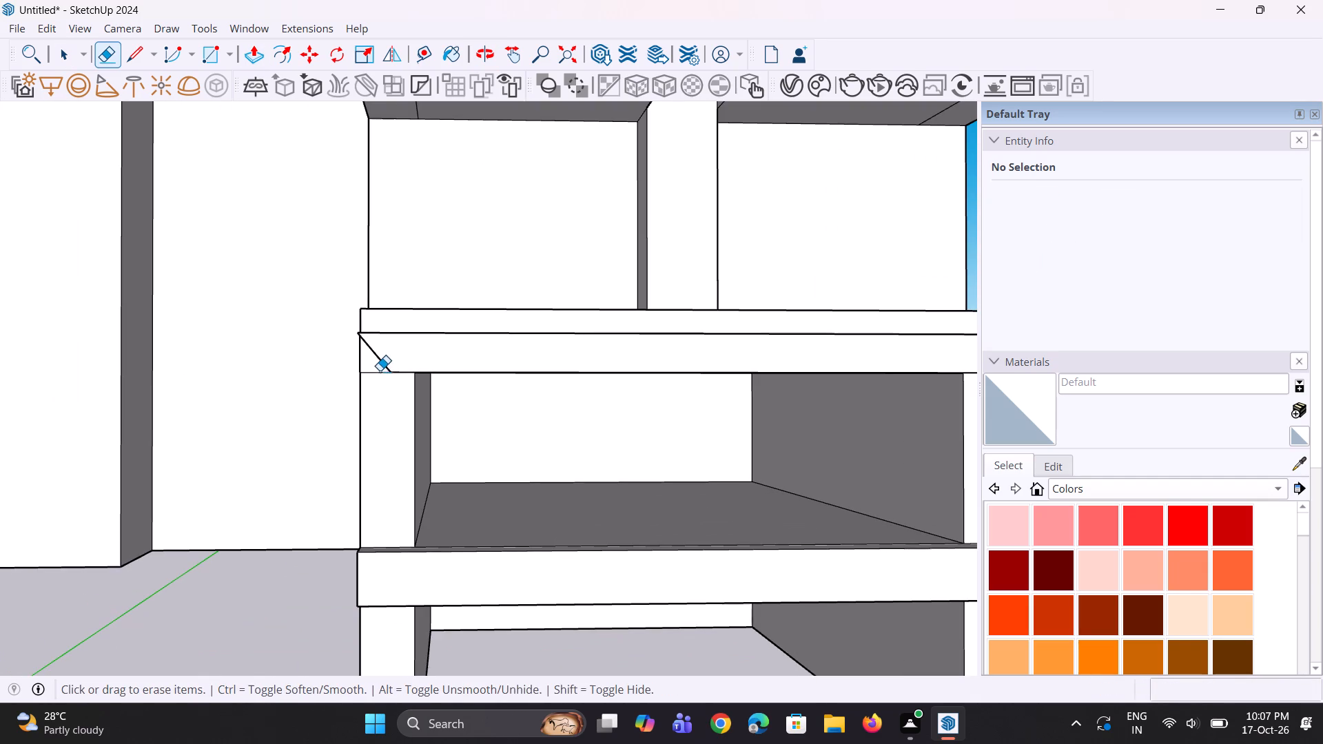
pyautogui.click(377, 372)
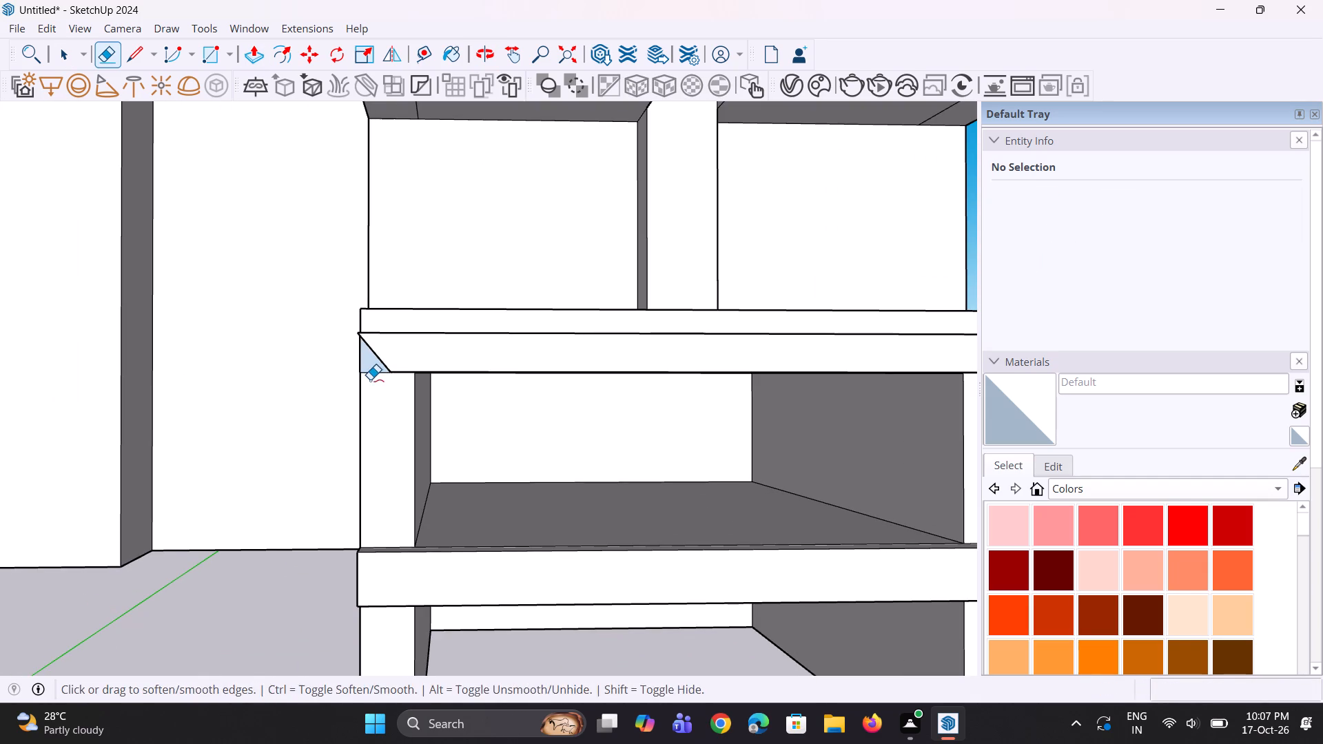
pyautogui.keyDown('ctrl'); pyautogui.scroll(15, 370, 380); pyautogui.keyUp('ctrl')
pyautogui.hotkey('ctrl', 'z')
# Push the triangular corner at the lip's wing-side end back about 3 1/16" in two passes, flush with the pillar face.
pyautogui.moveTo(356, 370); pyautogui.dragTo(650, 382, button='middle')
pyautogui.scroll(6, 405, 375)
pyautogui.moveTo(352, 375); pyautogui.dragTo(379, 332, button='middle')
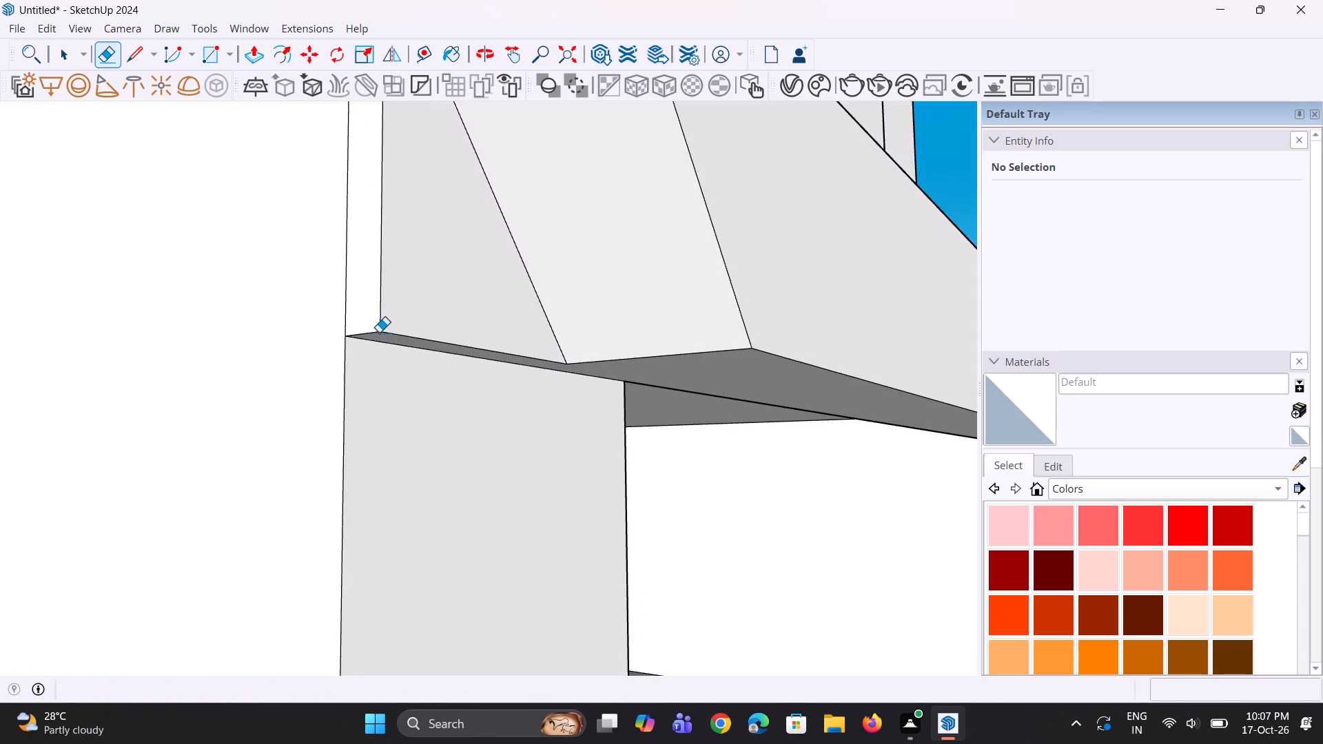
pyautogui.press('p')
pyautogui.click(401, 311)
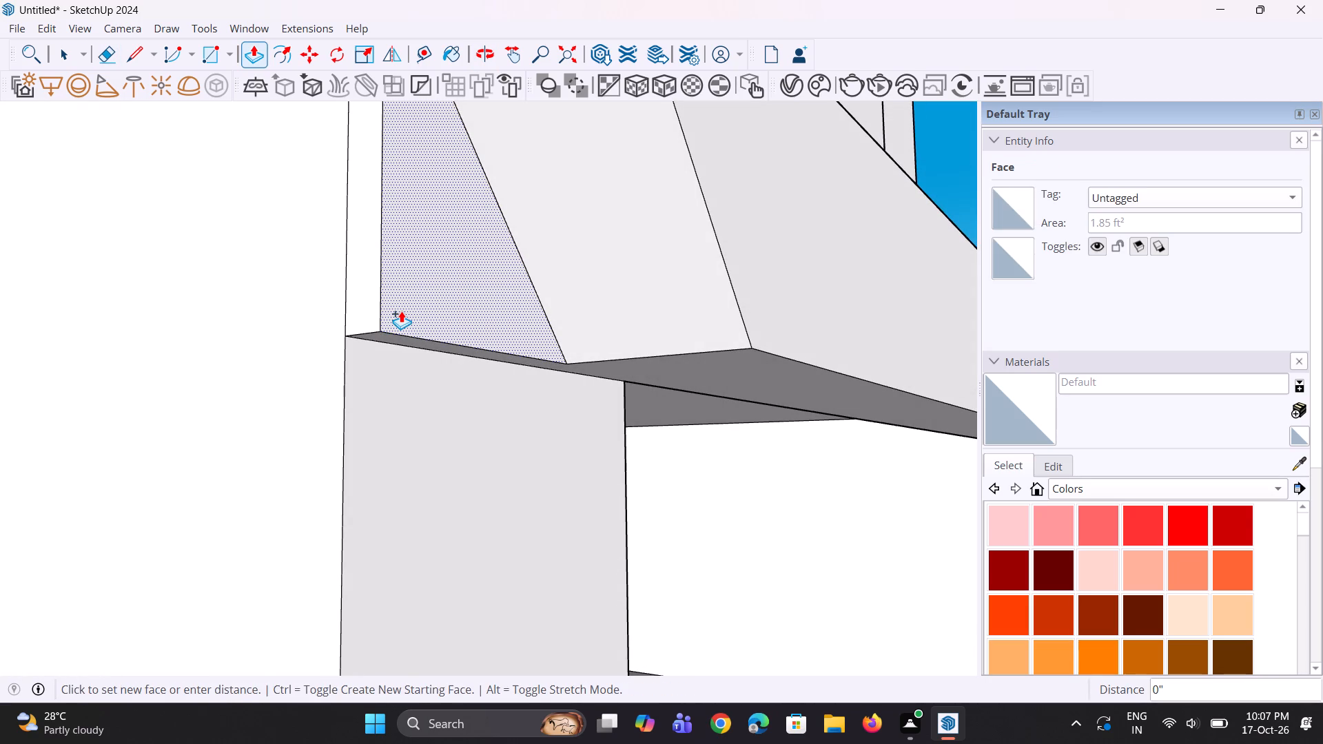
pyautogui.click(401, 311)
pyautogui.click(362, 342)
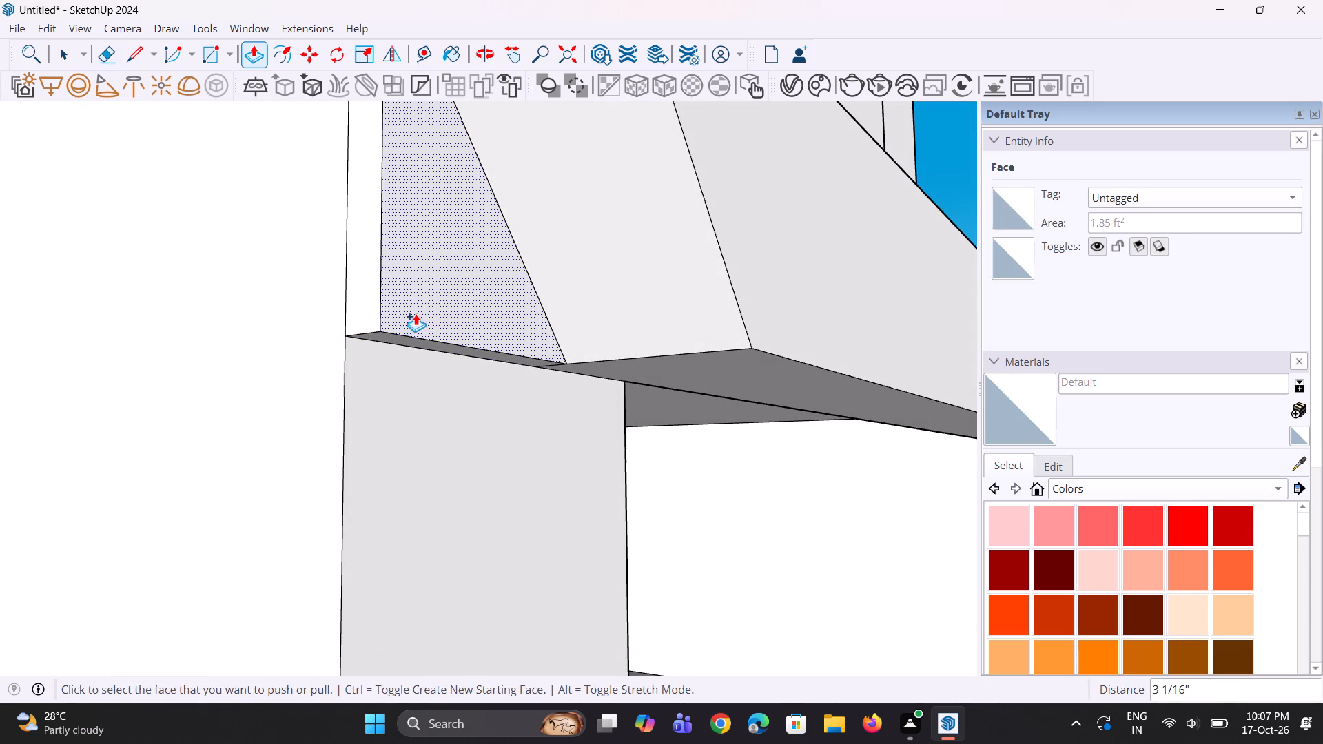
pyautogui.click(420, 311)
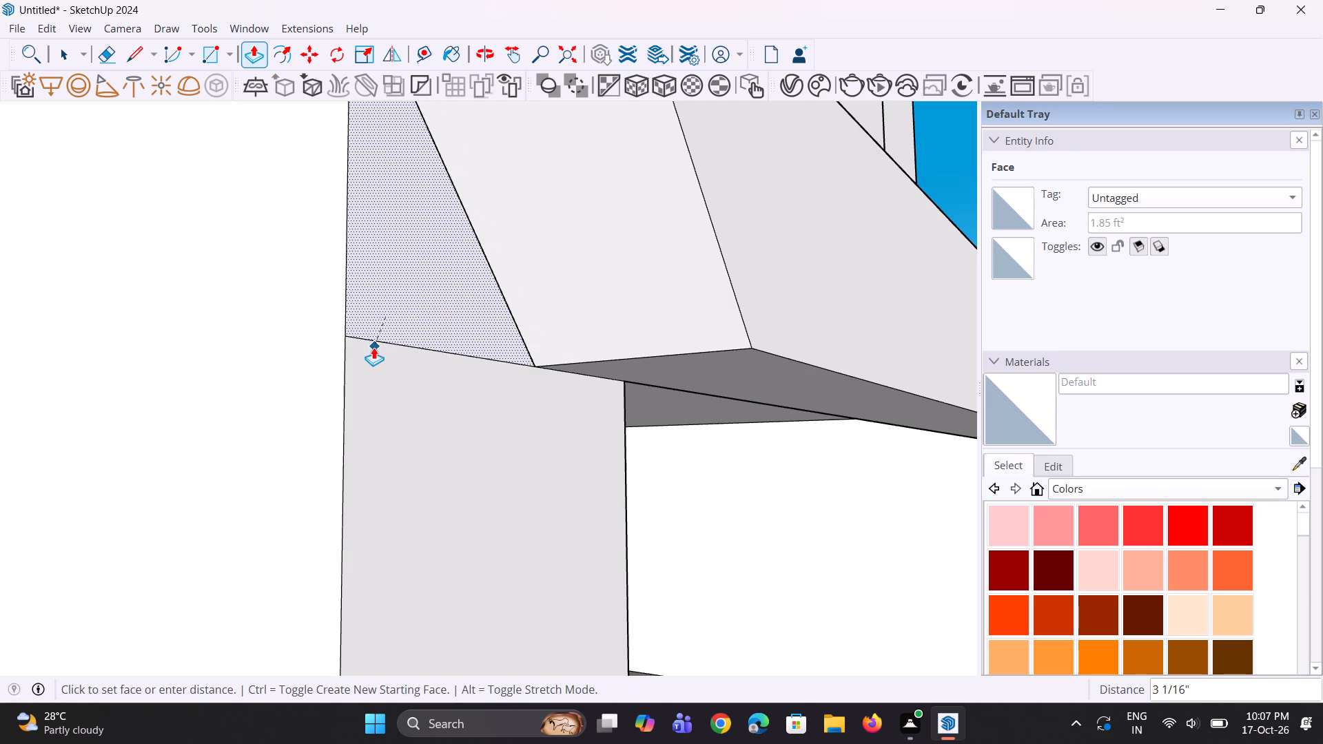
pyautogui.click(373, 347)
# Push the triangular corner at the lip's outer end back in two passes, about 4 5/16" and 4 1/8", flush with the pillar face.
pyautogui.scroll(-17, 339, 387)
pyautogui.moveTo(585, 351); pyautogui.dragTo(387, 444, button='middle')
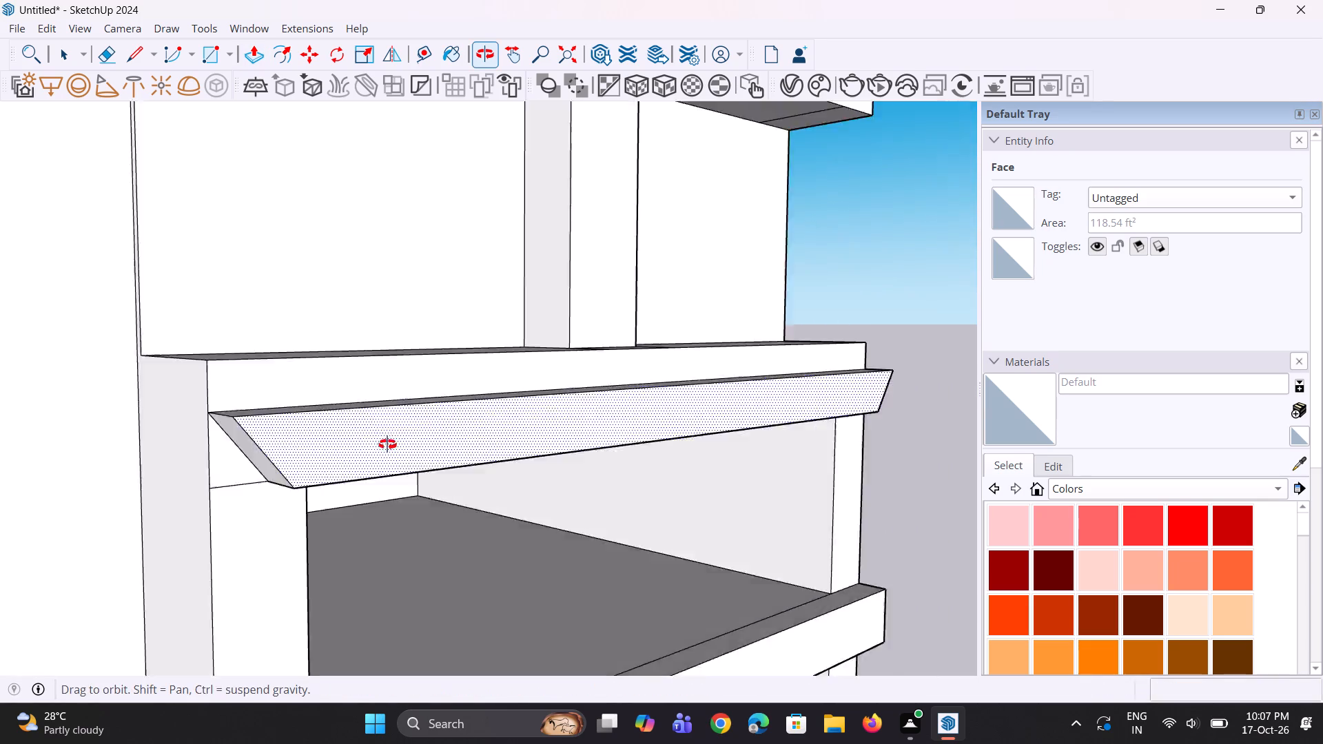
pyautogui.moveTo(387, 444); pyautogui.dragTo(263, 449, button='middle')
pyautogui.scroll(-5, 305, 362)
pyautogui.moveTo(708, 459); pyautogui.dragTo(227, 479, button='middle')
pyautogui.scroll(7, 314, 472)
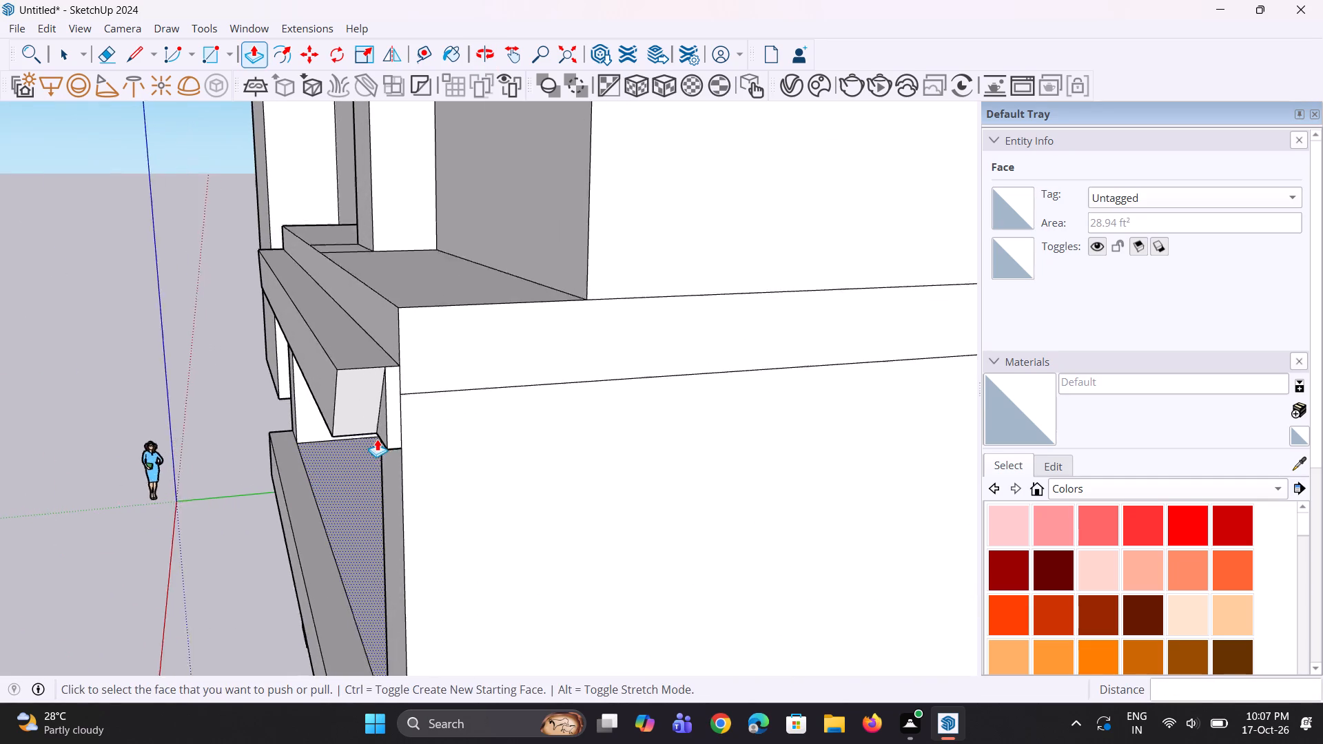
pyautogui.click(389, 418)
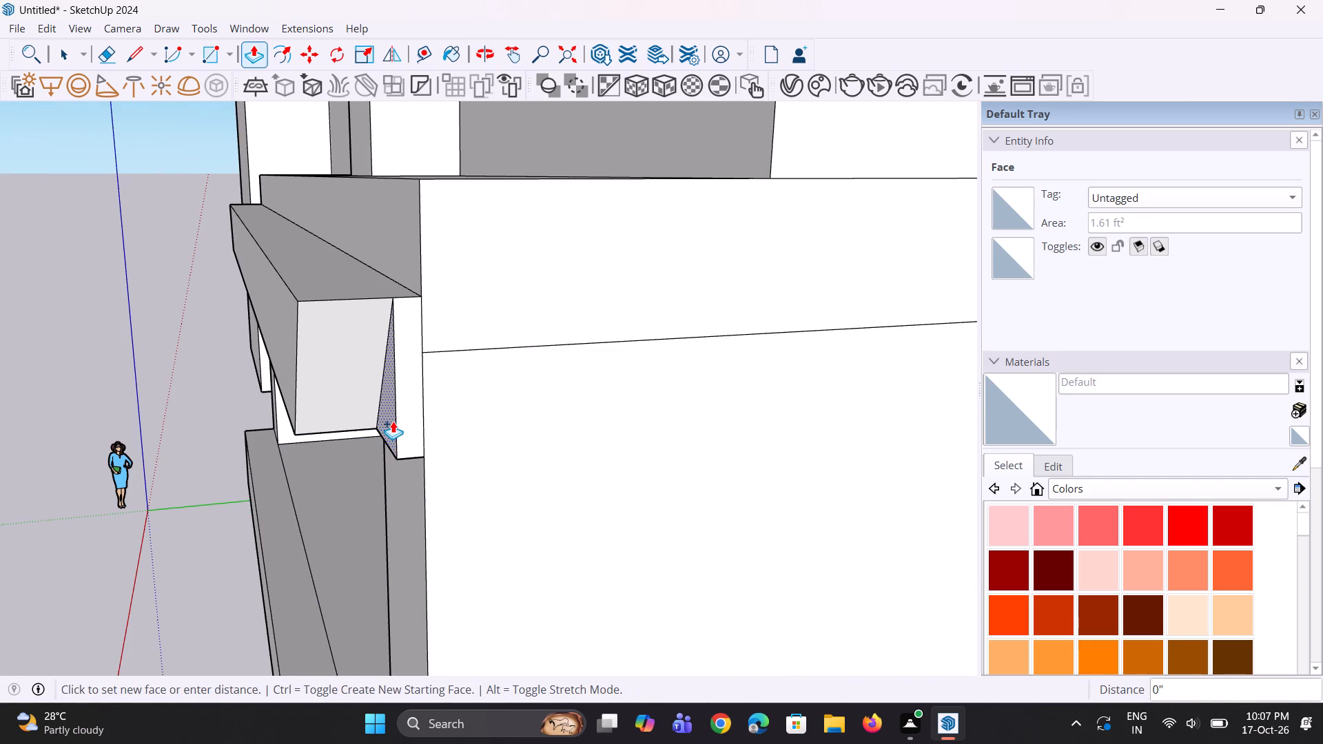
pyautogui.click(420, 453)
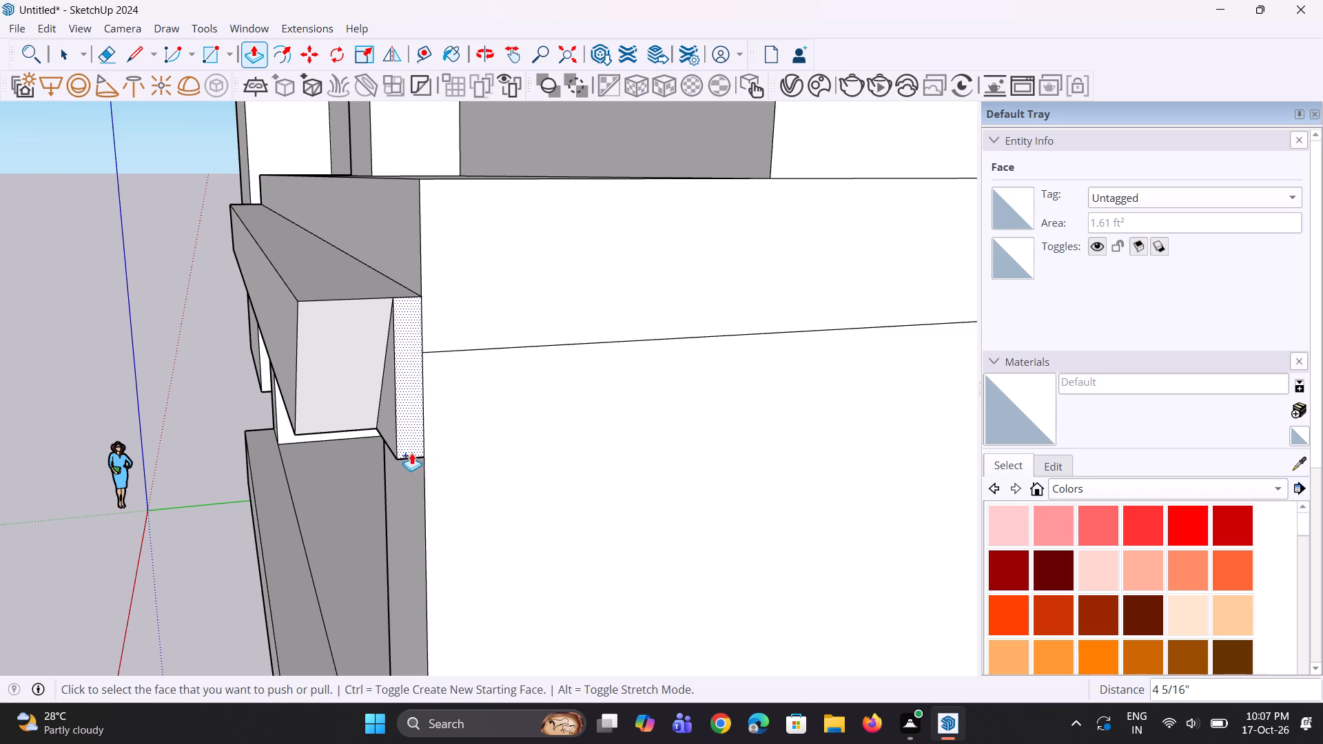
pyautogui.click(392, 425)
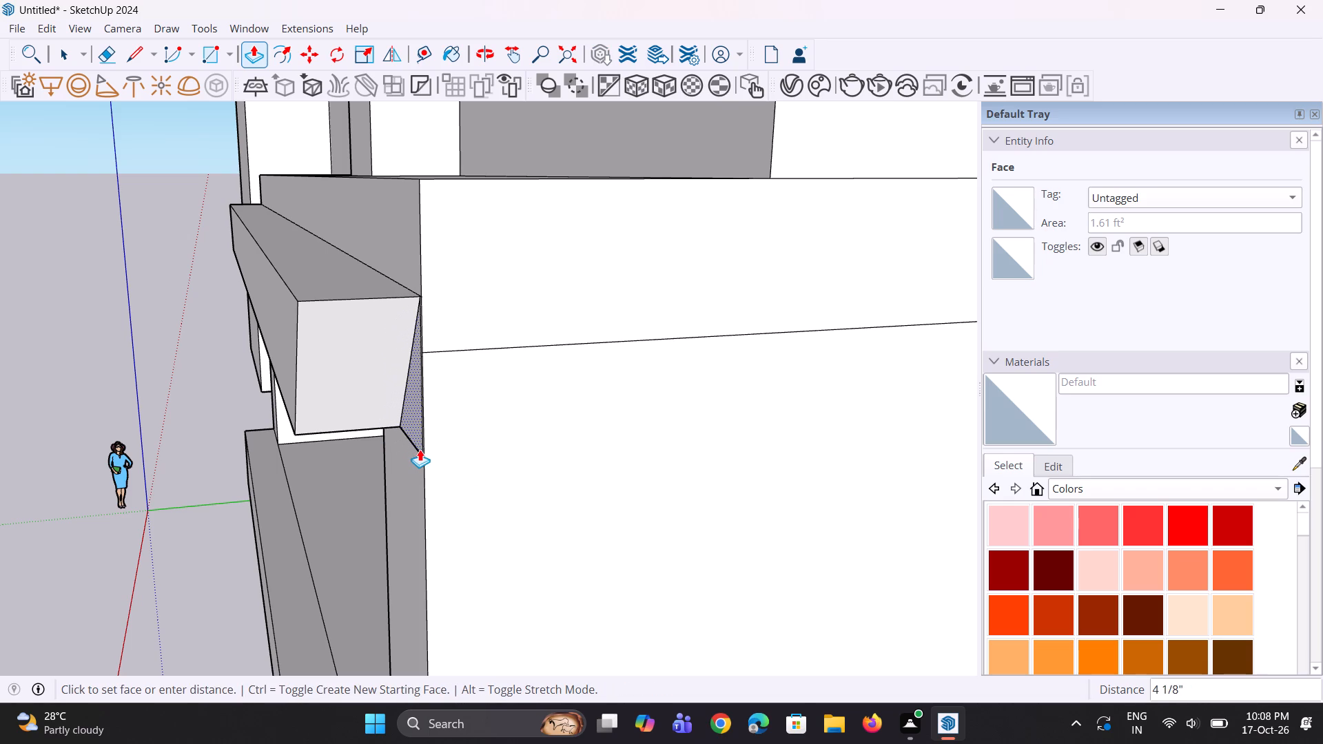
pyautogui.click(422, 454)
# Erase the short bottom edge of the triangular corner at the lip's outer end to merge it with the pillar face.
pyautogui.scroll(1, 413, 464)
pyautogui.moveTo(412, 466); pyautogui.dragTo(653, 452, button='middle')
pyautogui.scroll(2, 419, 449)
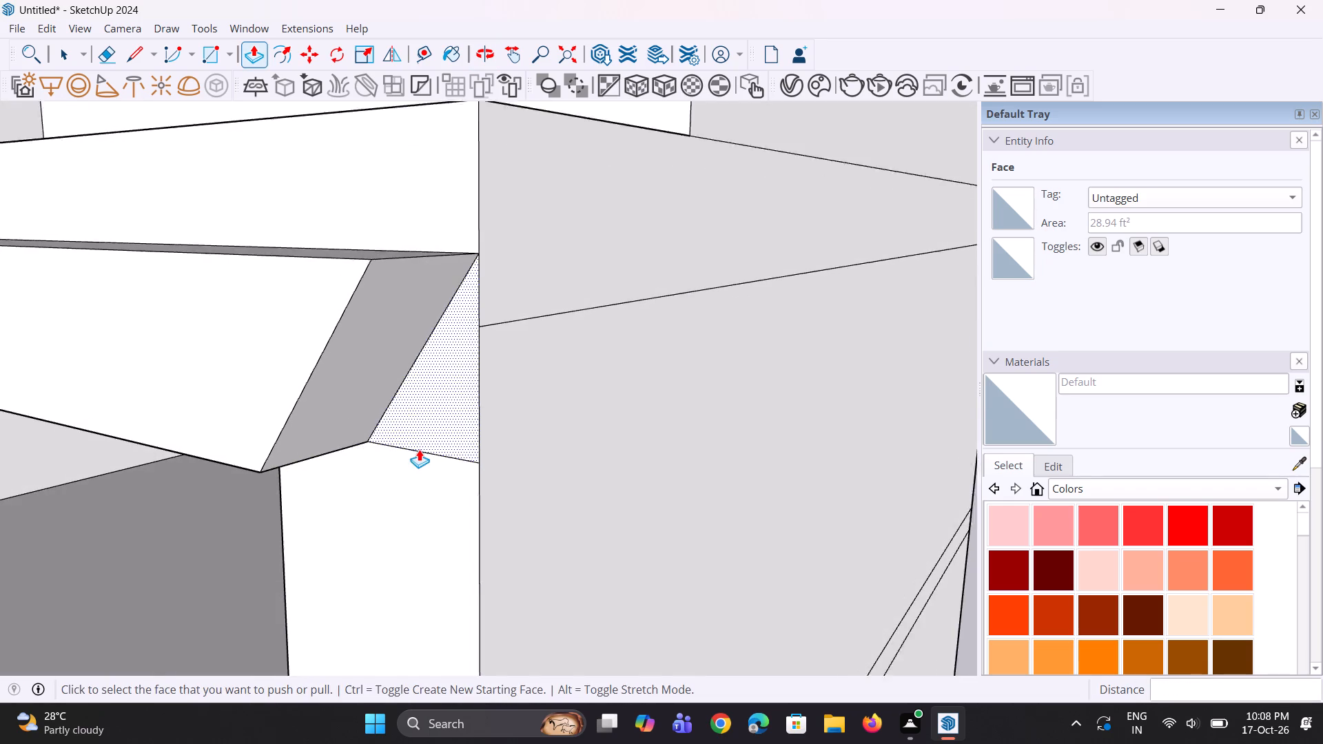
pyautogui.press('e')
pyautogui.click(410, 451)
# Erase the matching short bottom edge of the triangular corner at the lip's wing-side end.
pyautogui.scroll(-12, 486, 448)
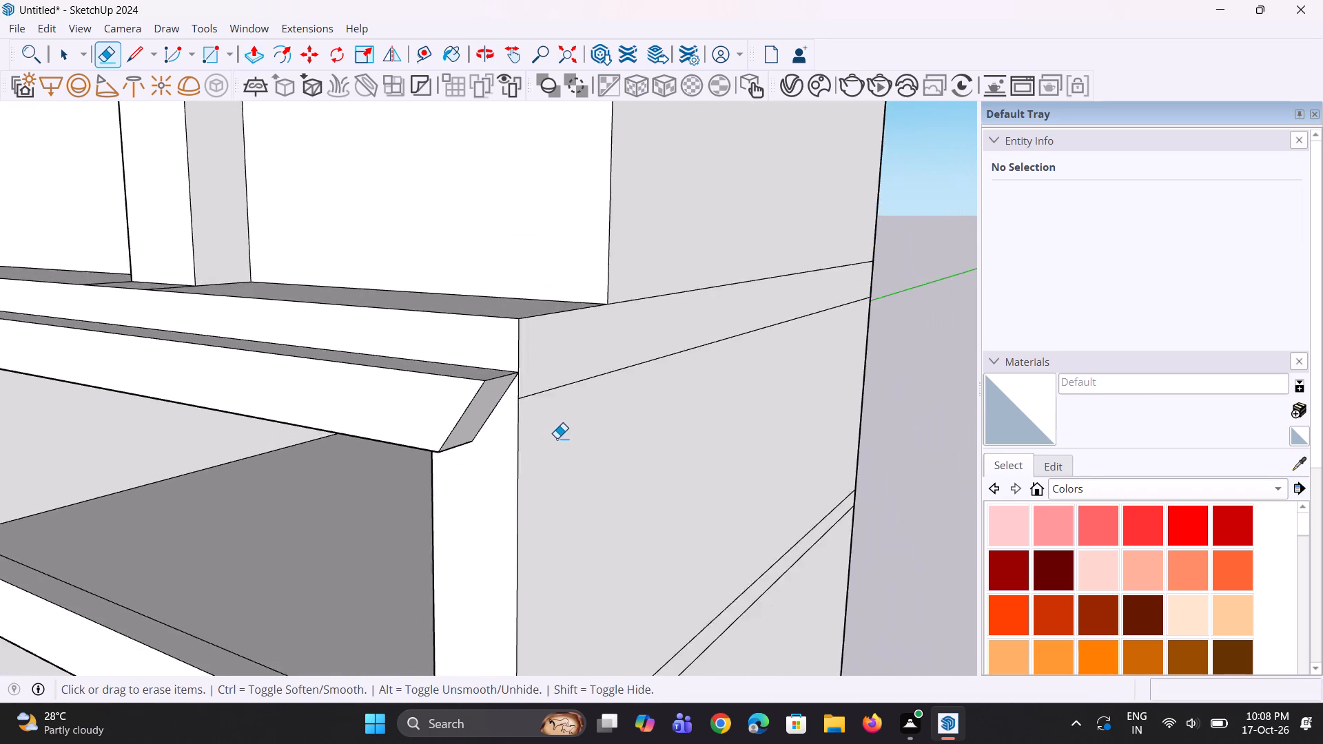
pyautogui.scroll(-9, 557, 438)
pyautogui.scroll(-5, 623, 460)
pyautogui.moveTo(330, 502); pyautogui.dragTo(699, 409, button='middle')
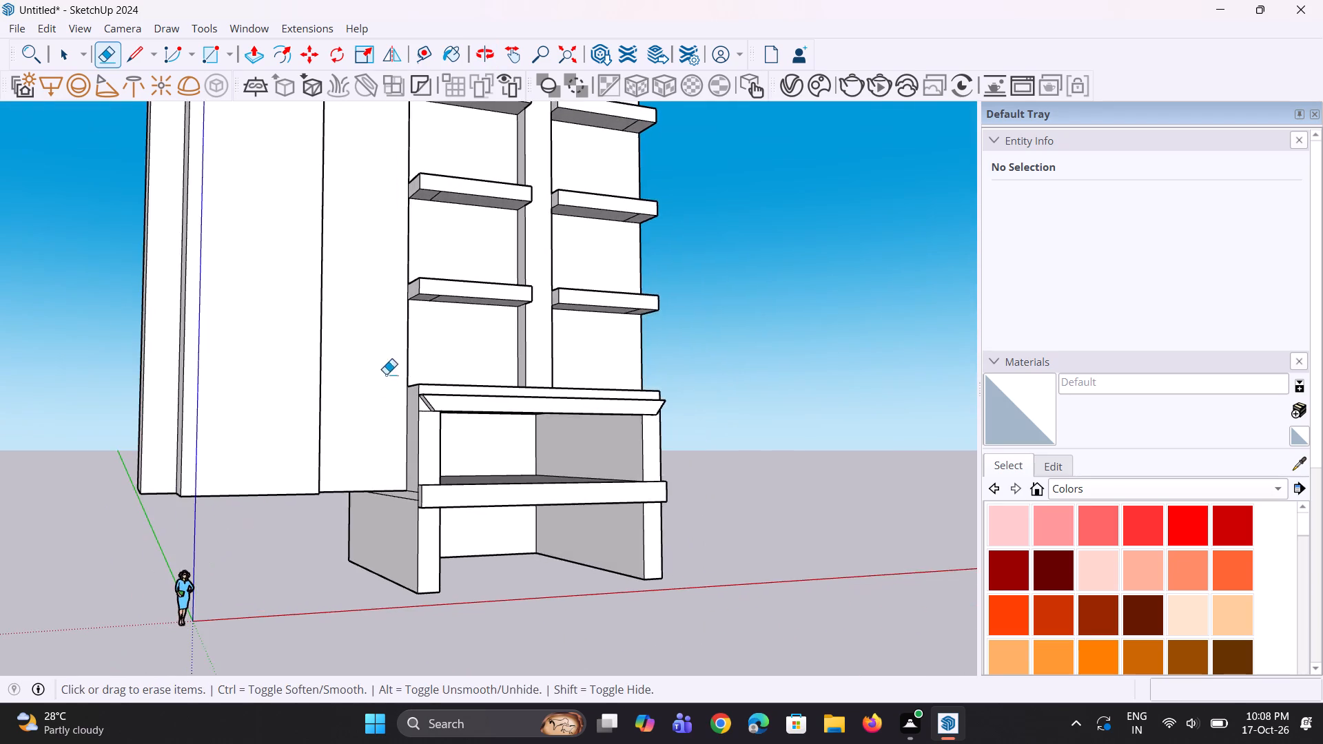
pyautogui.scroll(9, 371, 387)
pyautogui.click(398, 411)
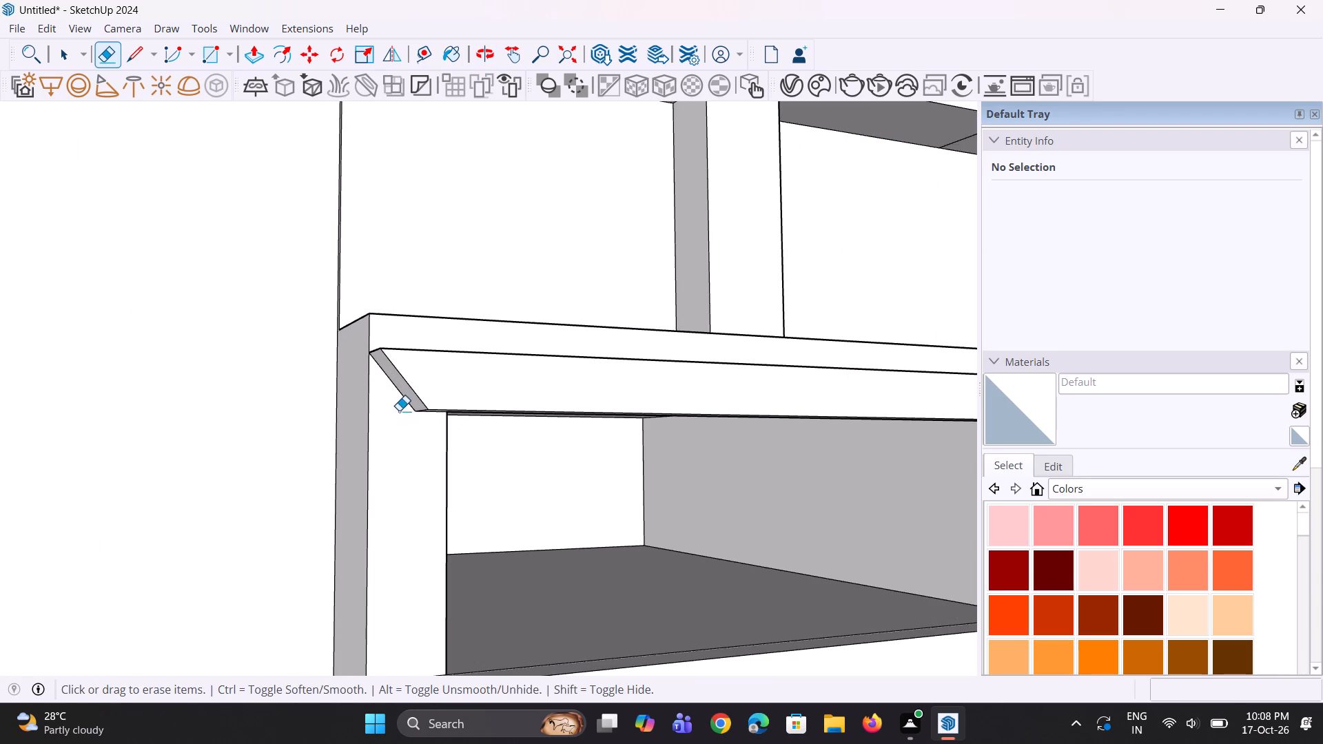
# Examine the bevelled lip from the front and within the whole building facade.
pyautogui.scroll(-11, 386, 432)
pyautogui.moveTo(454, 454); pyautogui.dragTo(347, 434, button='middle')
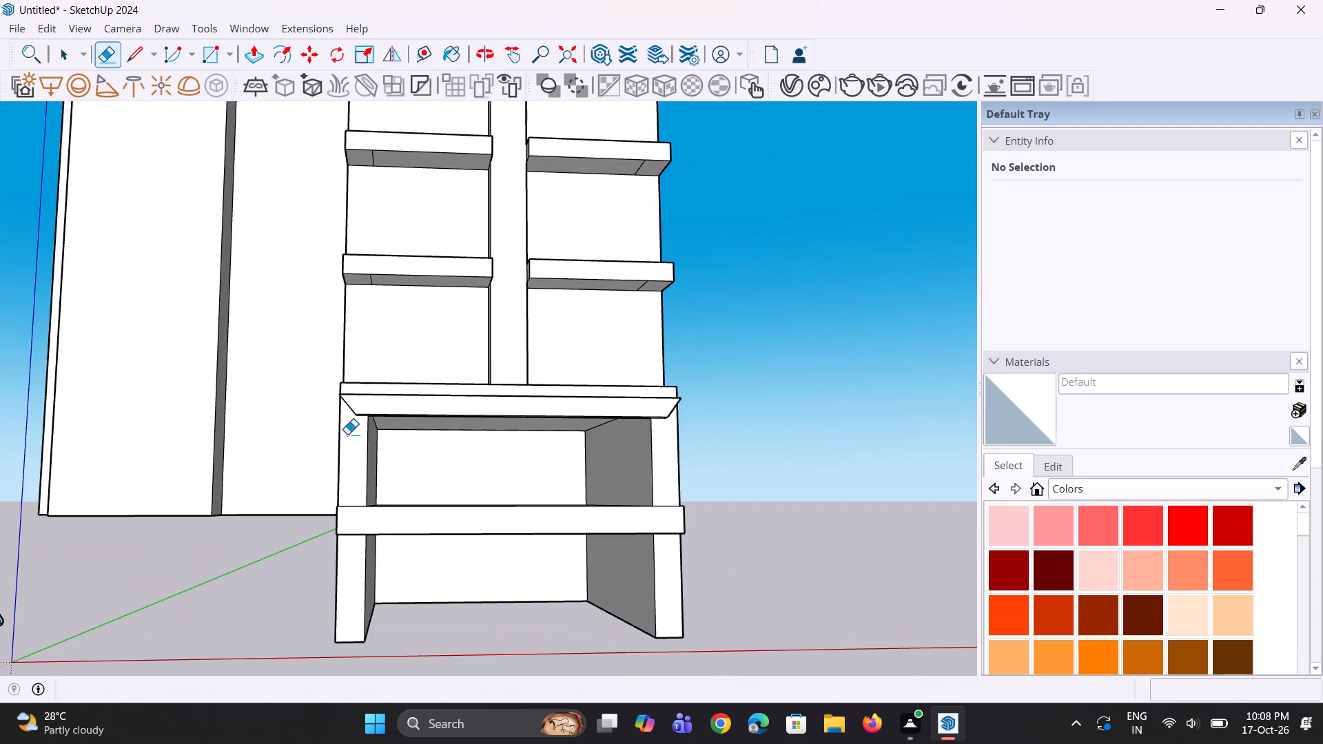
pyautogui.press('space')
pyautogui.press('space')
pyautogui.scroll(-4, 525, 513)
pyautogui.moveTo(519, 508); pyautogui.dragTo(496, 544, button='middle')
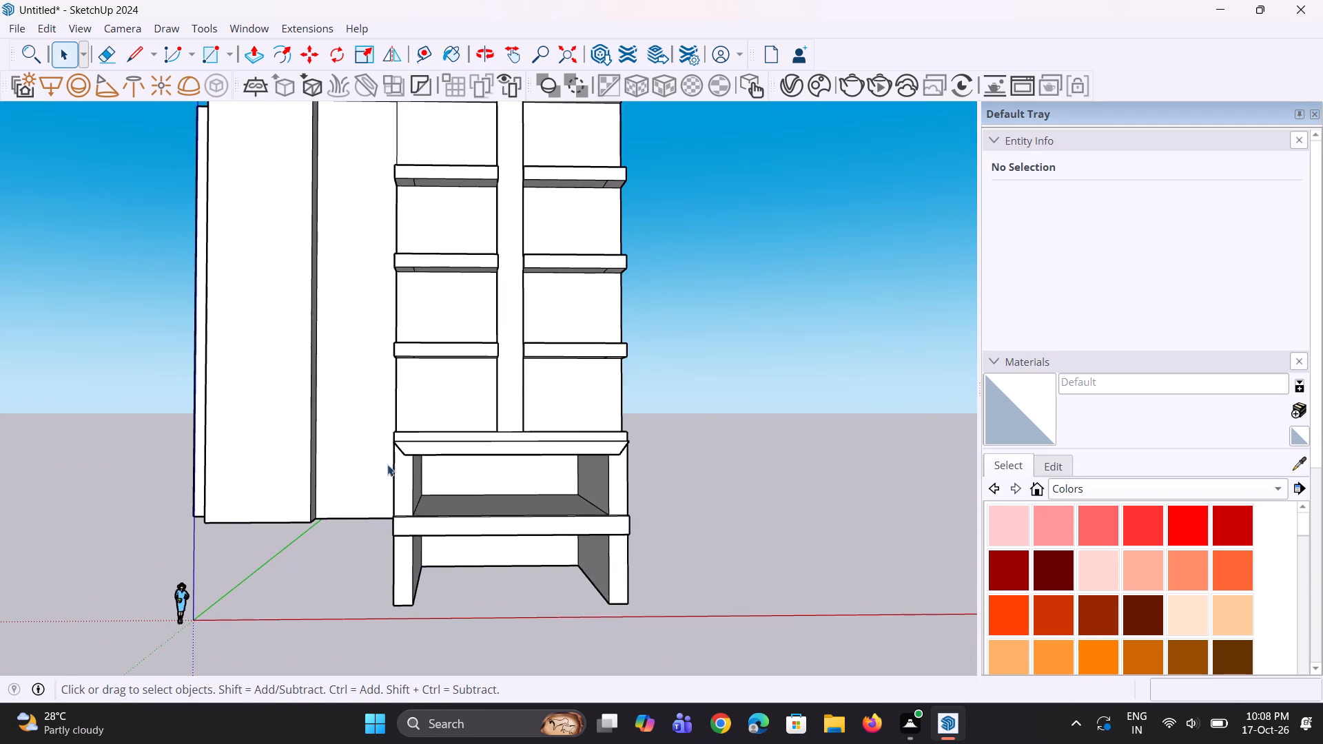
pyautogui.scroll(-5, 377, 452)
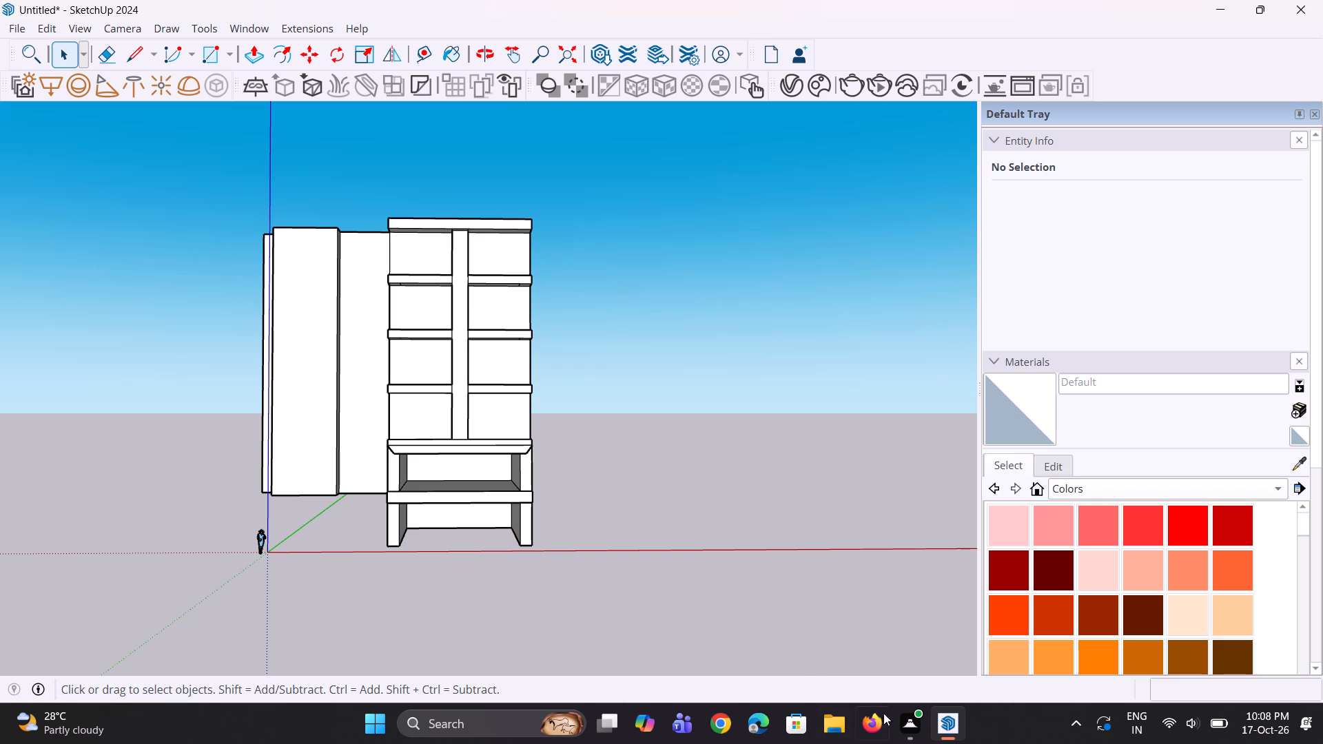
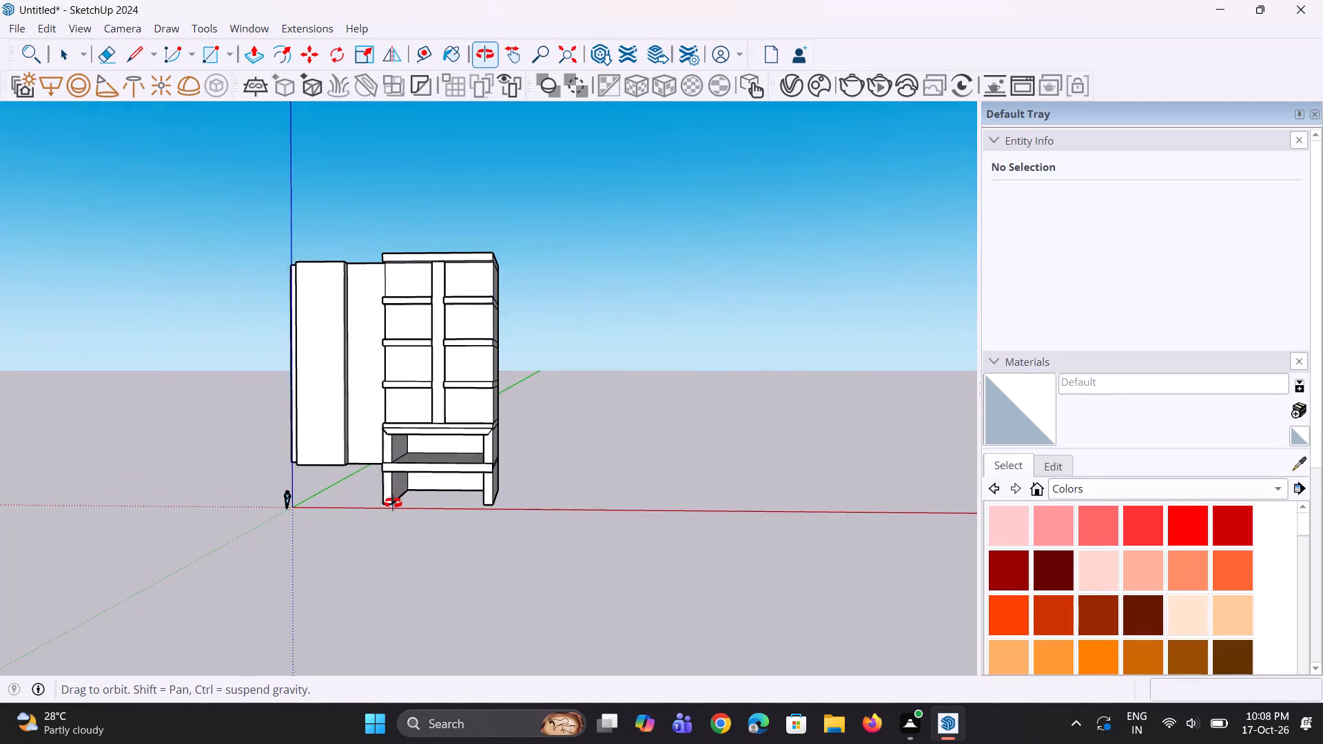
# Examine the openings beneath the bevelled lip, including the lower back wall and its vertical corner edge.
pyautogui.scroll(2, 386, 502)
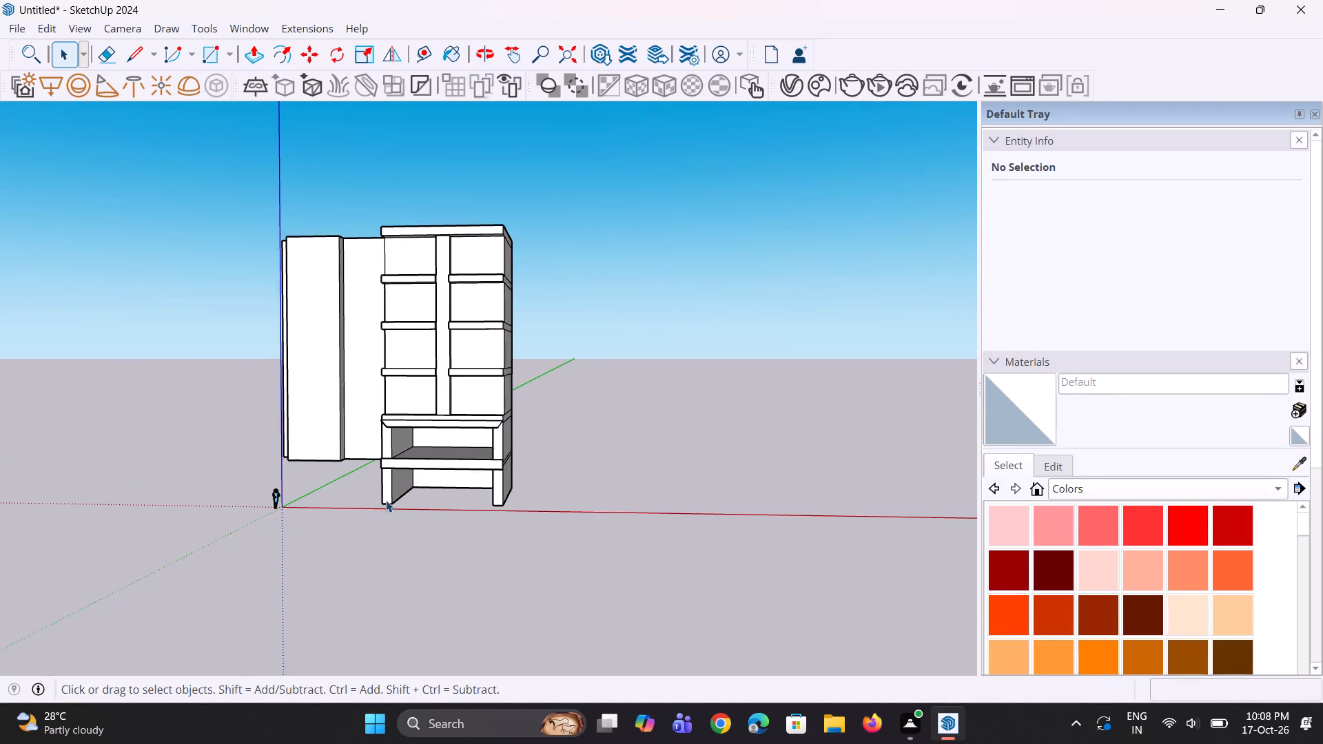
pyautogui.scroll(9, 389, 484)
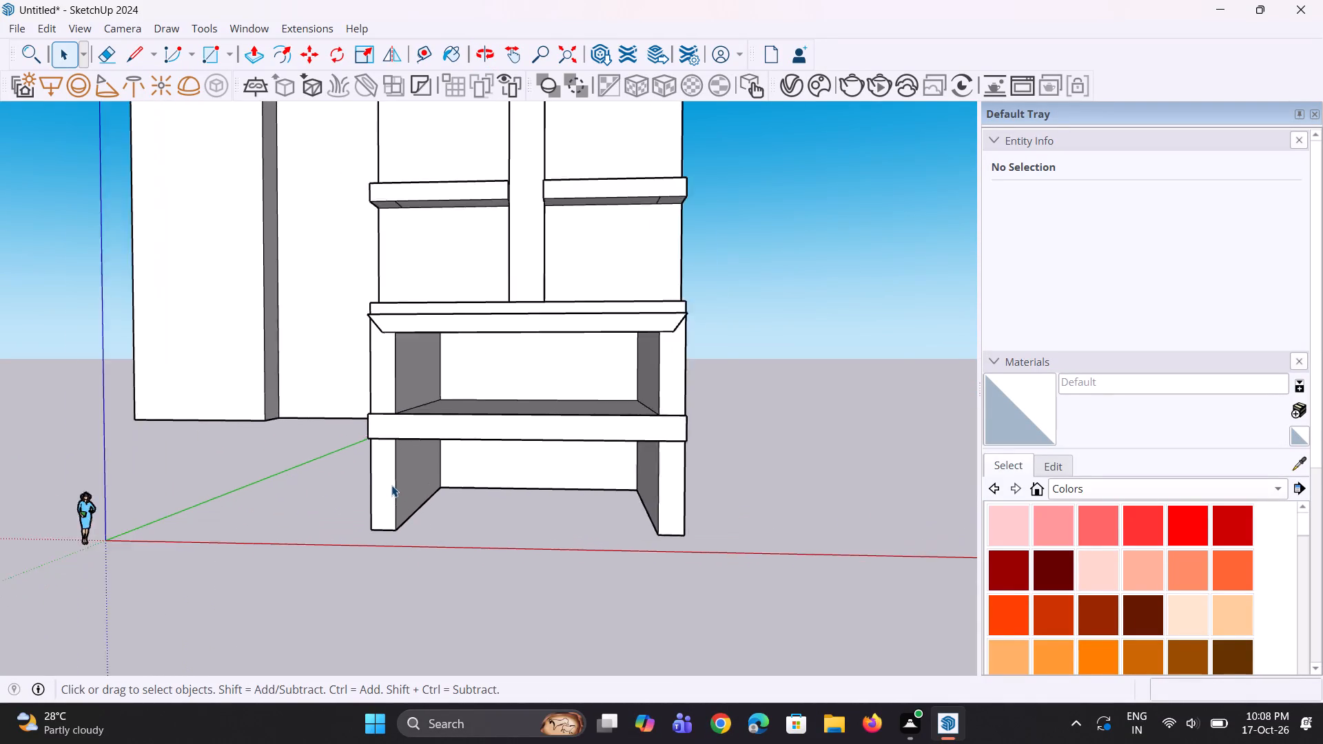
pyautogui.moveTo(404, 512); pyautogui.dragTo(378, 506, button='middle')
pyautogui.scroll(1, 404, 512)
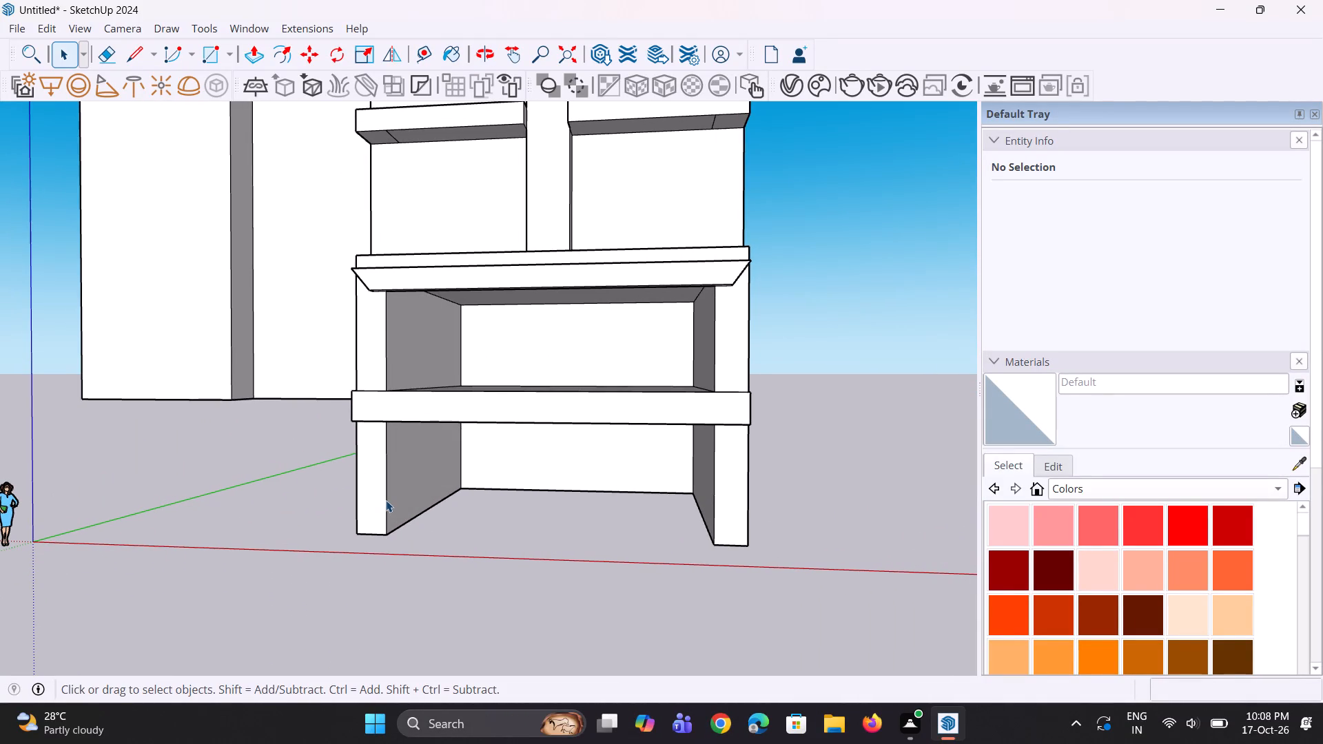
pyautogui.scroll(-5, 390, 500)
pyautogui.moveTo(391, 499); pyautogui.dragTo(420, 524, button='middle')
pyautogui.scroll(-5, 422, 517)
pyautogui.moveTo(421, 515); pyautogui.dragTo(408, 471, button='middle')
pyautogui.scroll(3, 427, 507)
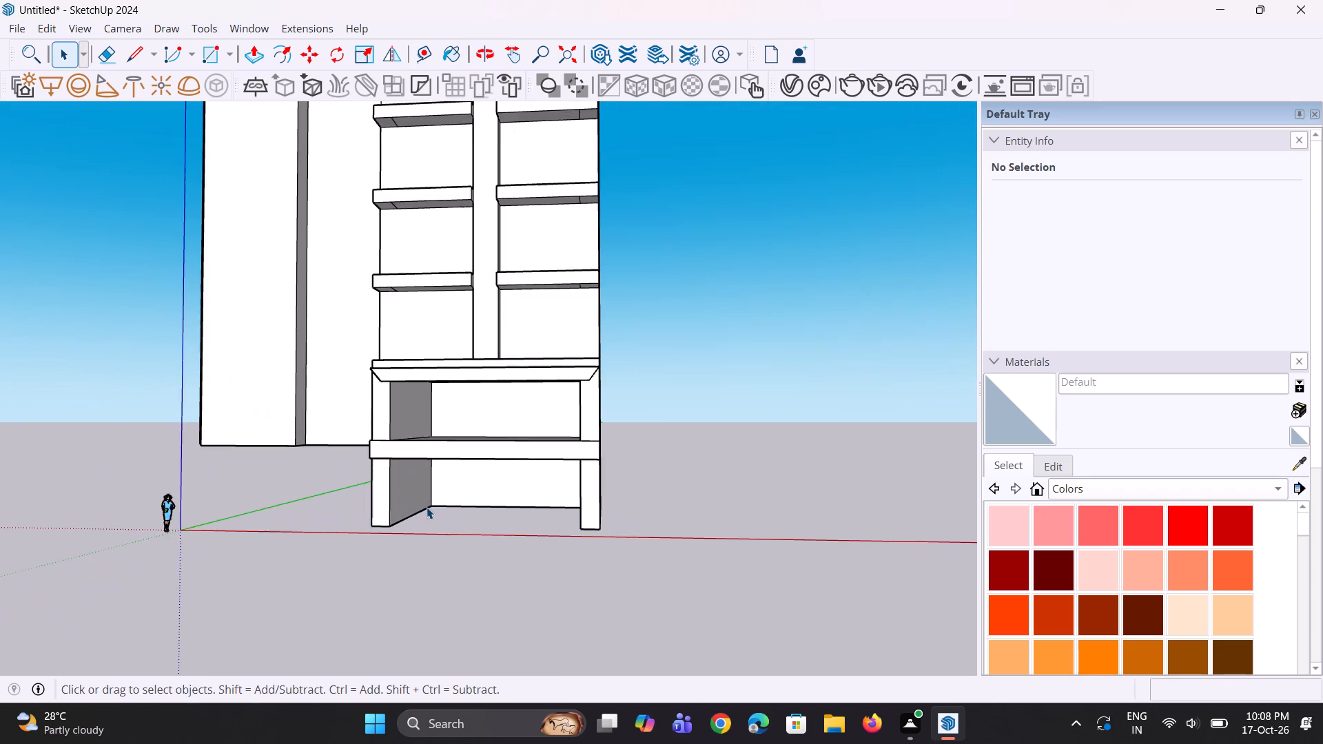
pyautogui.scroll(8, 427, 507)
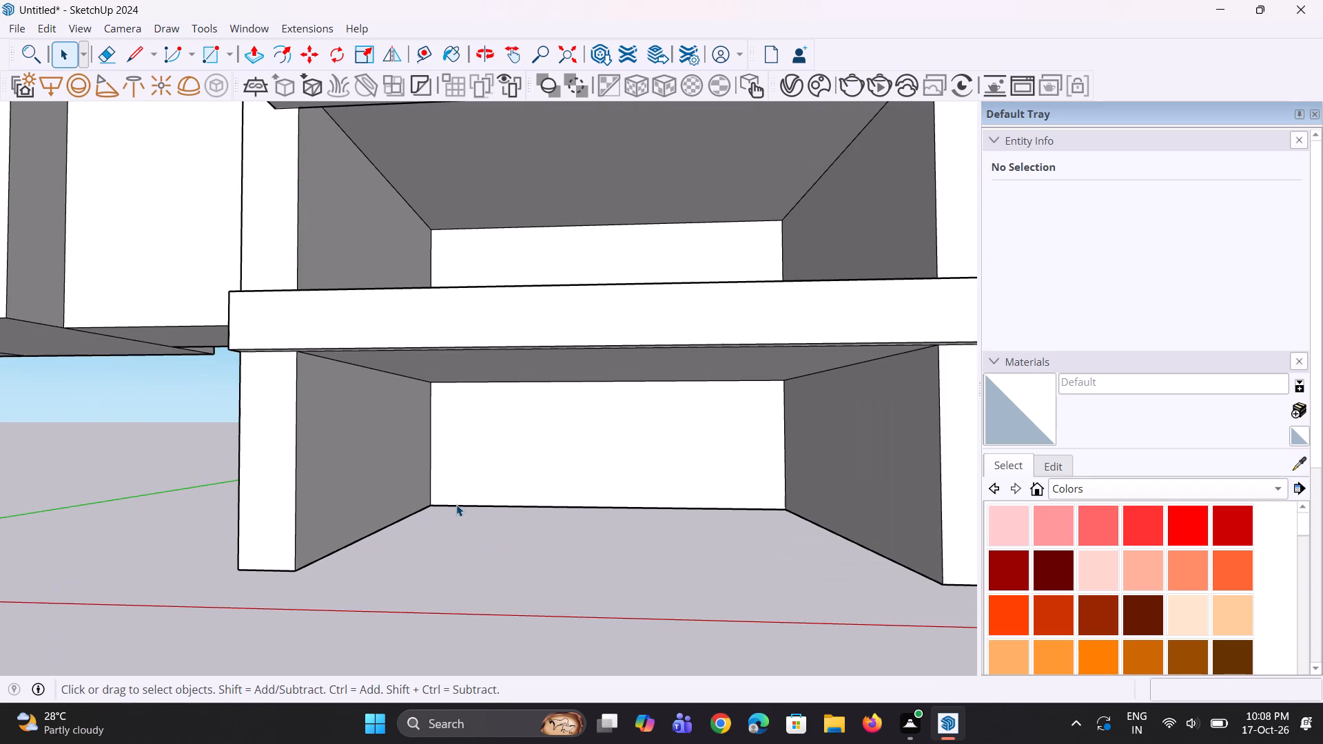
pyautogui.scroll(-5, 409, 527)
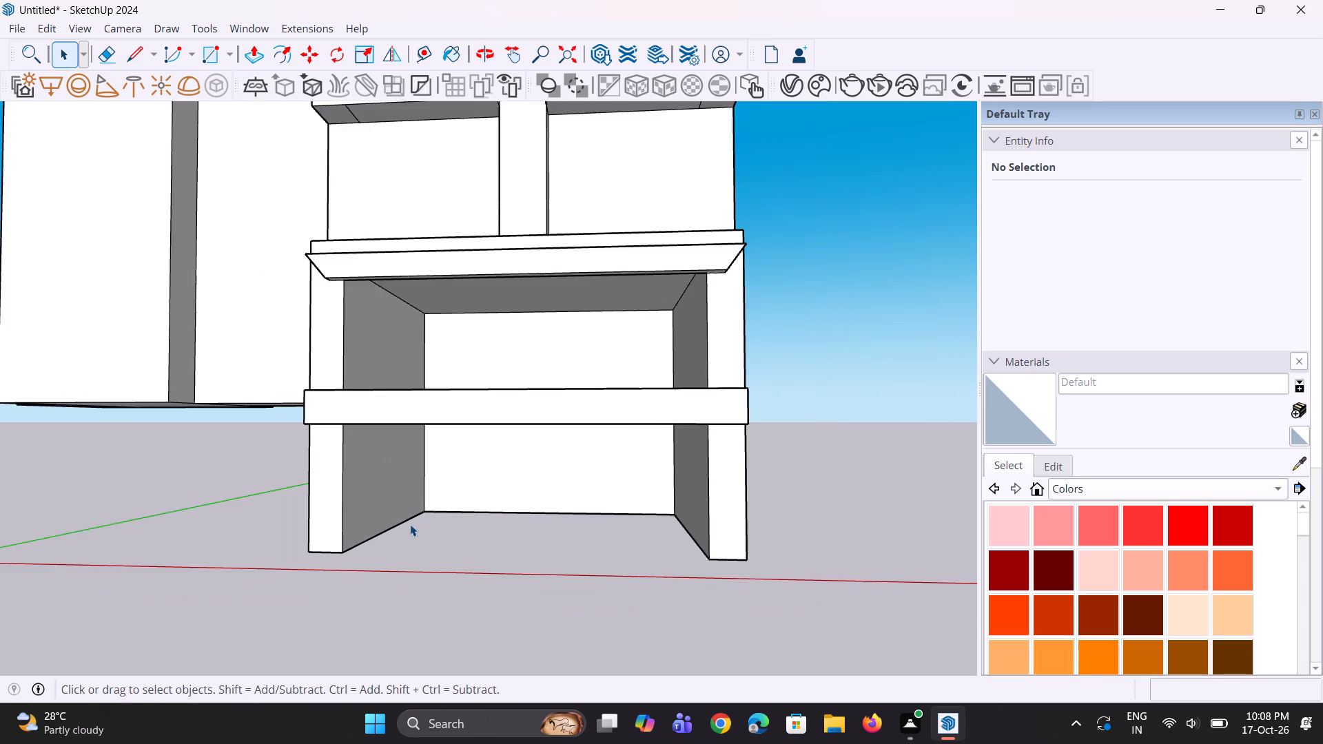
pyautogui.scroll(-4, 410, 524)
pyautogui.moveTo(412, 521); pyautogui.dragTo(450, 516, button='middle')
pyautogui.scroll(1, 452, 500)
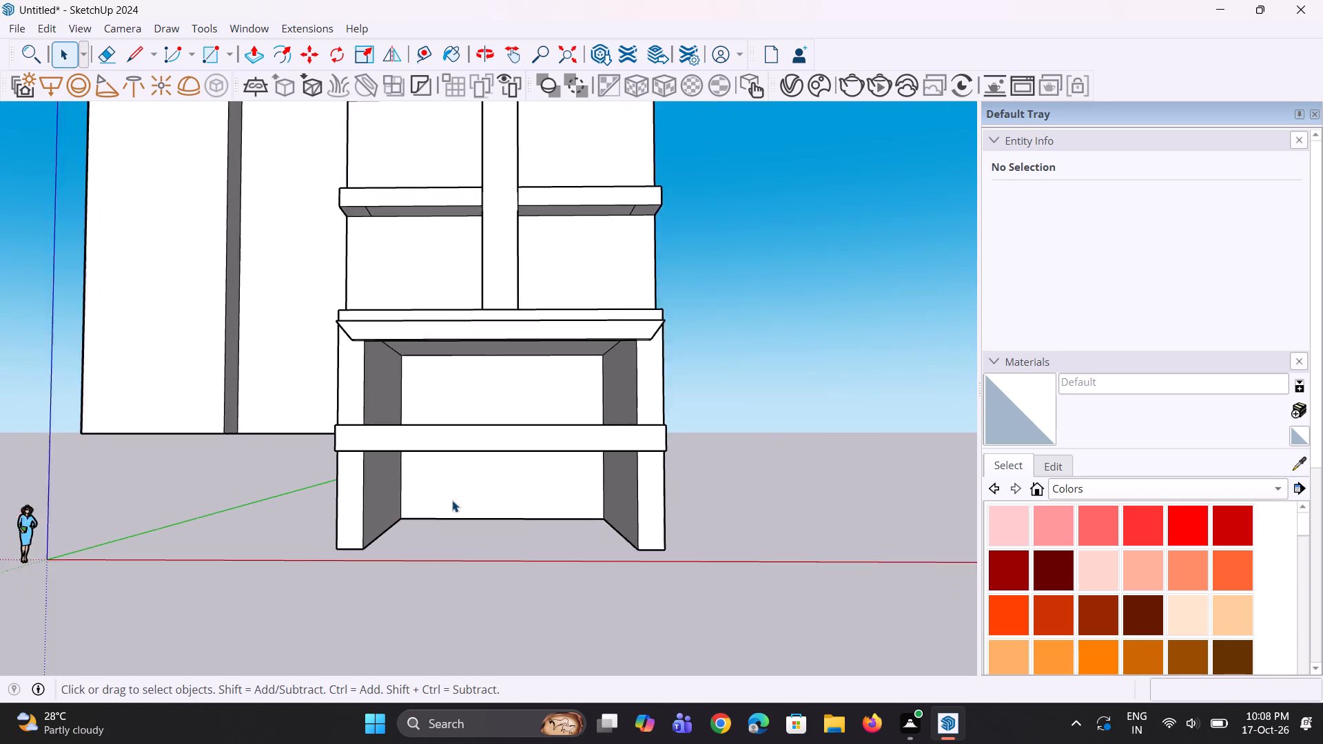
pyautogui.scroll(2, 452, 500)
pyautogui.click(436, 481)
pyautogui.scroll(4, 438, 495)
pyautogui.moveTo(436, 499); pyautogui.dragTo(423, 489, button='middle')
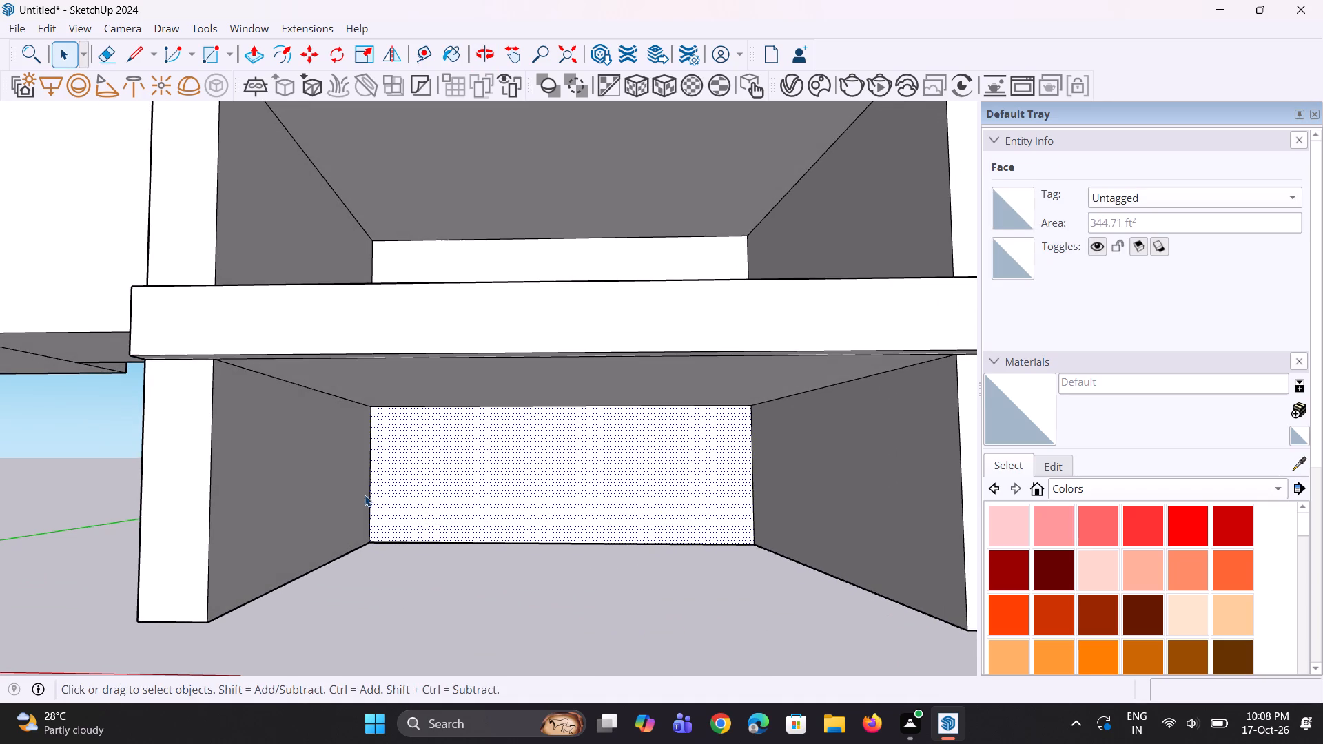
pyautogui.click(373, 499)
pyautogui.scroll(1, 376, 533)
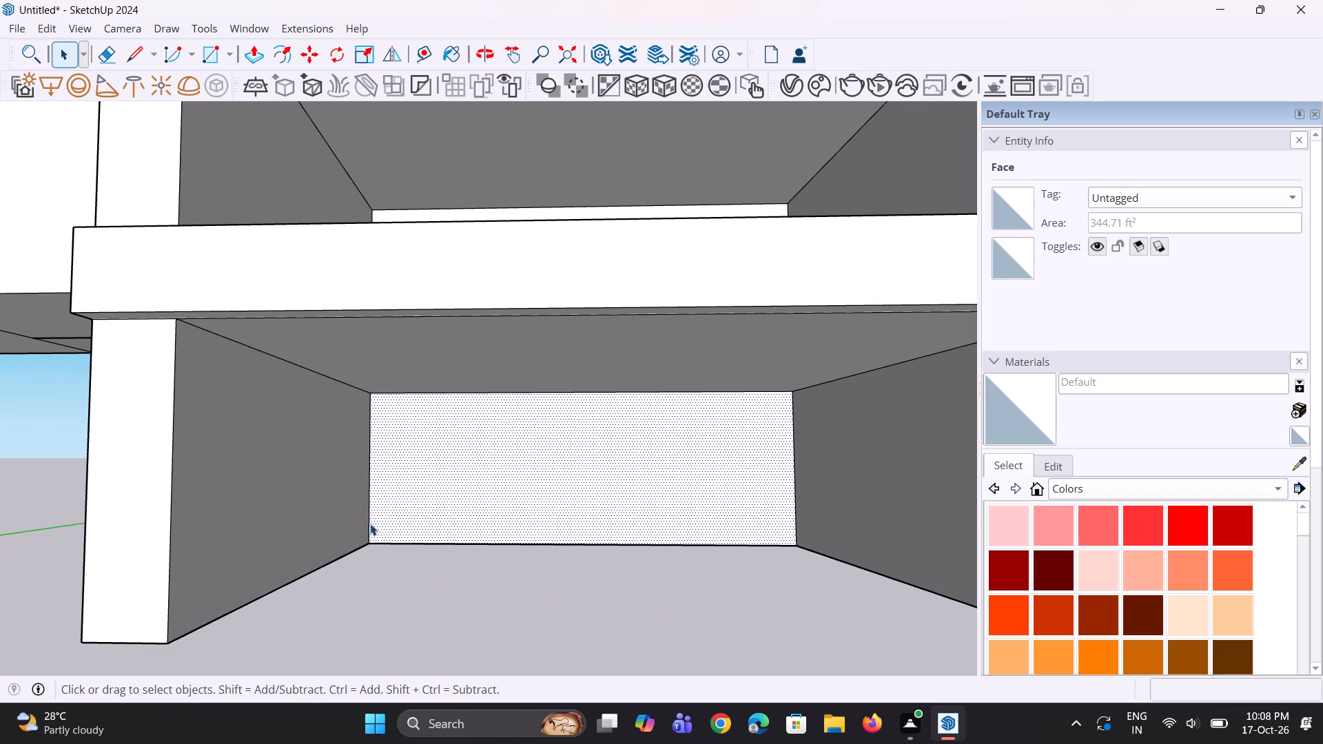
pyautogui.click(370, 524)
pyautogui.scroll(-4, 372, 520)
pyautogui.moveTo(372, 520); pyautogui.dragTo(372, 535, button='middle')
pyautogui.scroll(3, 372, 548)
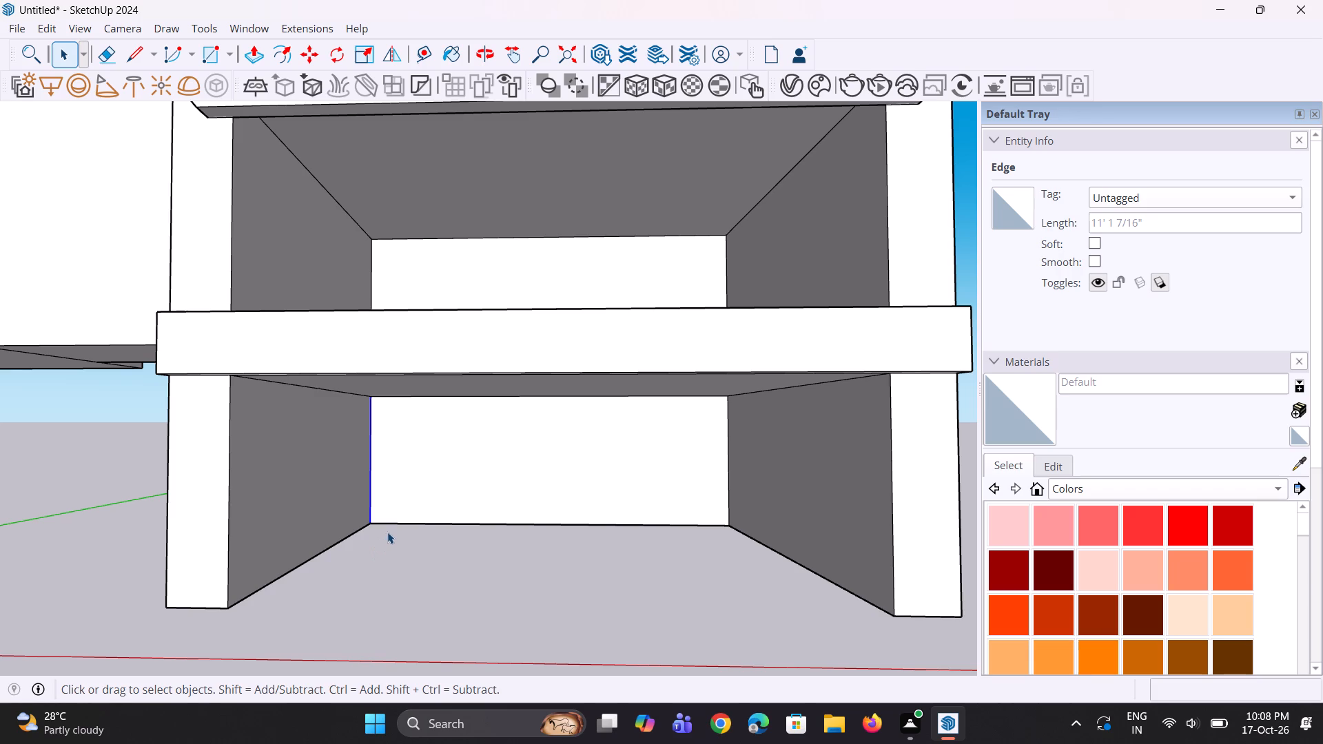
pyautogui.scroll(-3, 391, 526)
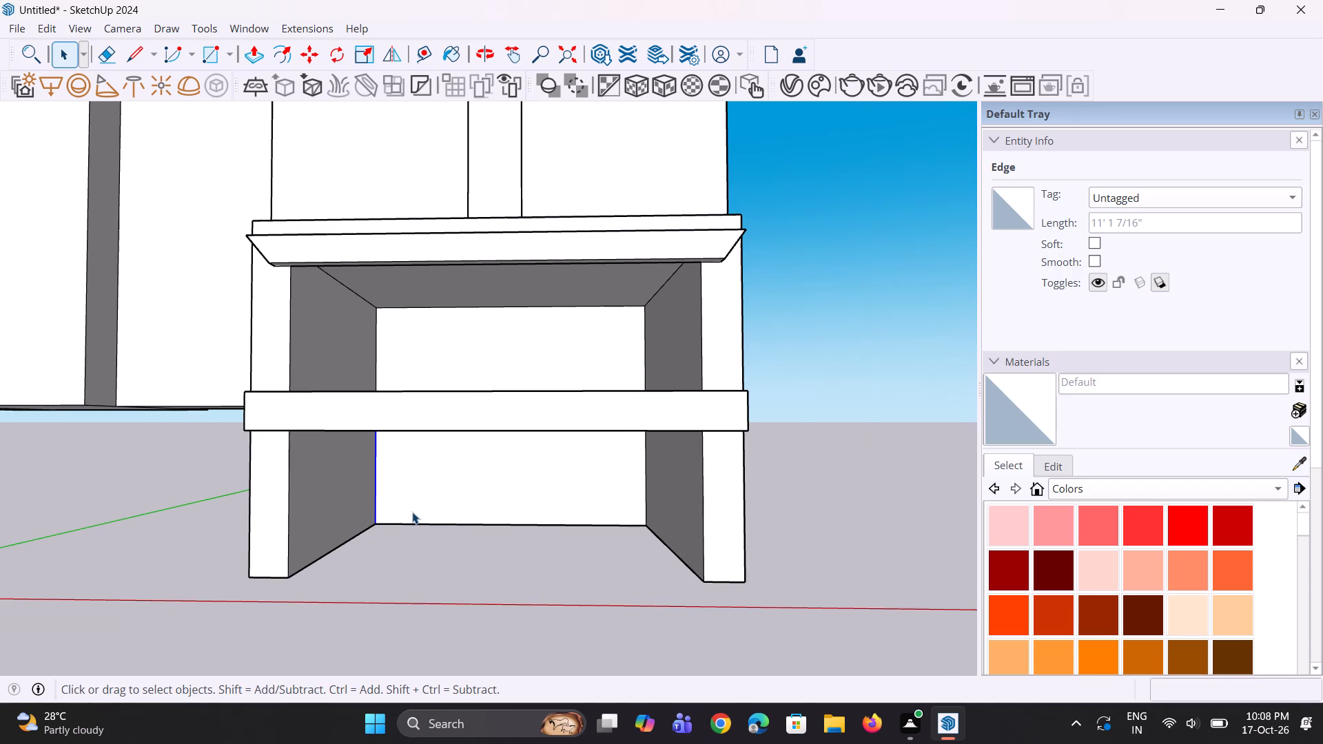
pyautogui.scroll(-3, 412, 512)
pyautogui.moveTo(415, 510); pyautogui.dragTo(409, 504, button='middle')
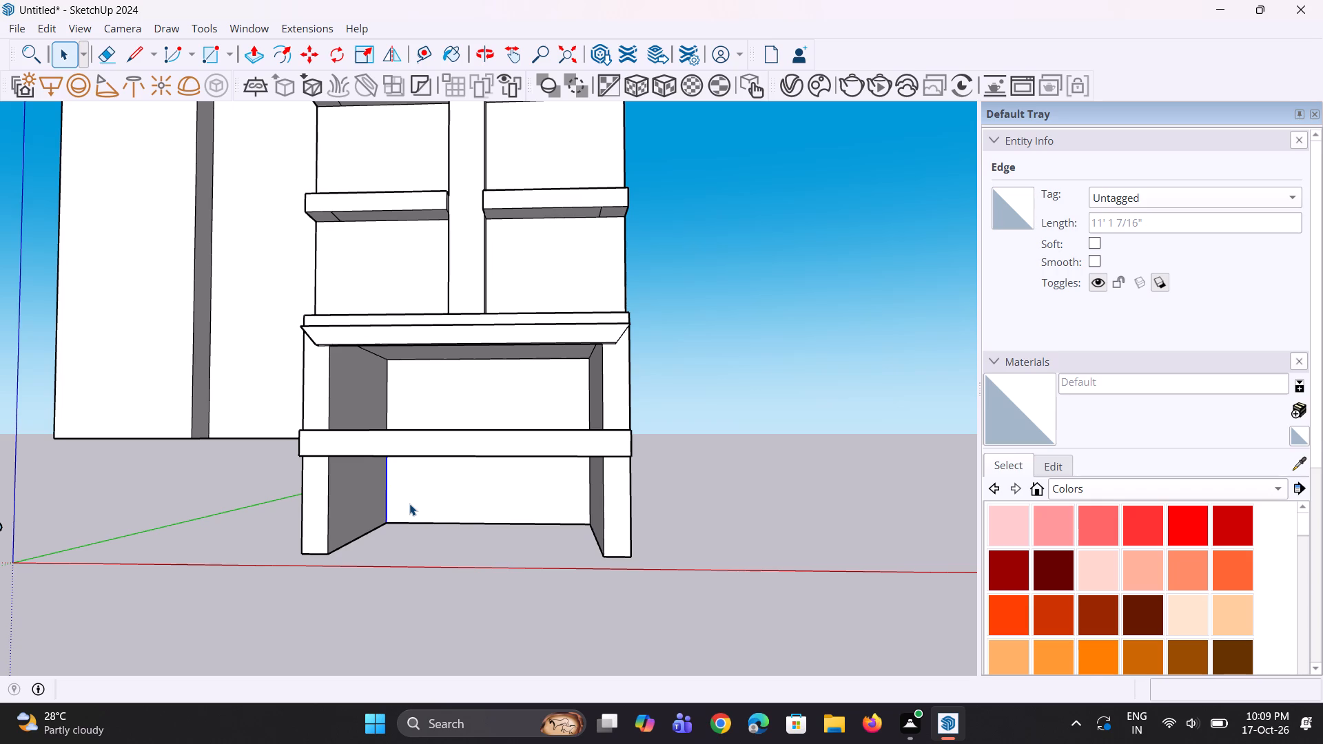
pyautogui.scroll(1, 409, 504)
pyautogui.moveTo(452, 552); pyautogui.dragTo(461, 571, button='middle')
pyautogui.scroll(-1, 453, 555)
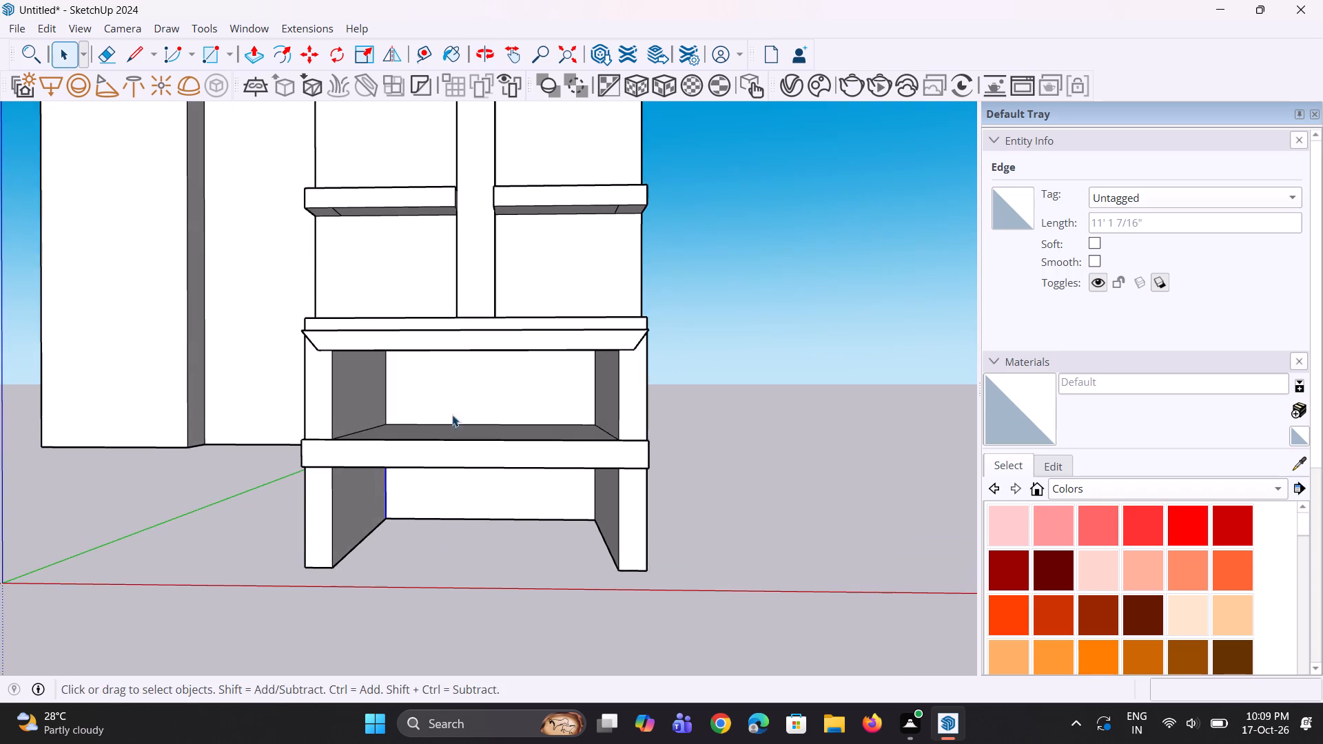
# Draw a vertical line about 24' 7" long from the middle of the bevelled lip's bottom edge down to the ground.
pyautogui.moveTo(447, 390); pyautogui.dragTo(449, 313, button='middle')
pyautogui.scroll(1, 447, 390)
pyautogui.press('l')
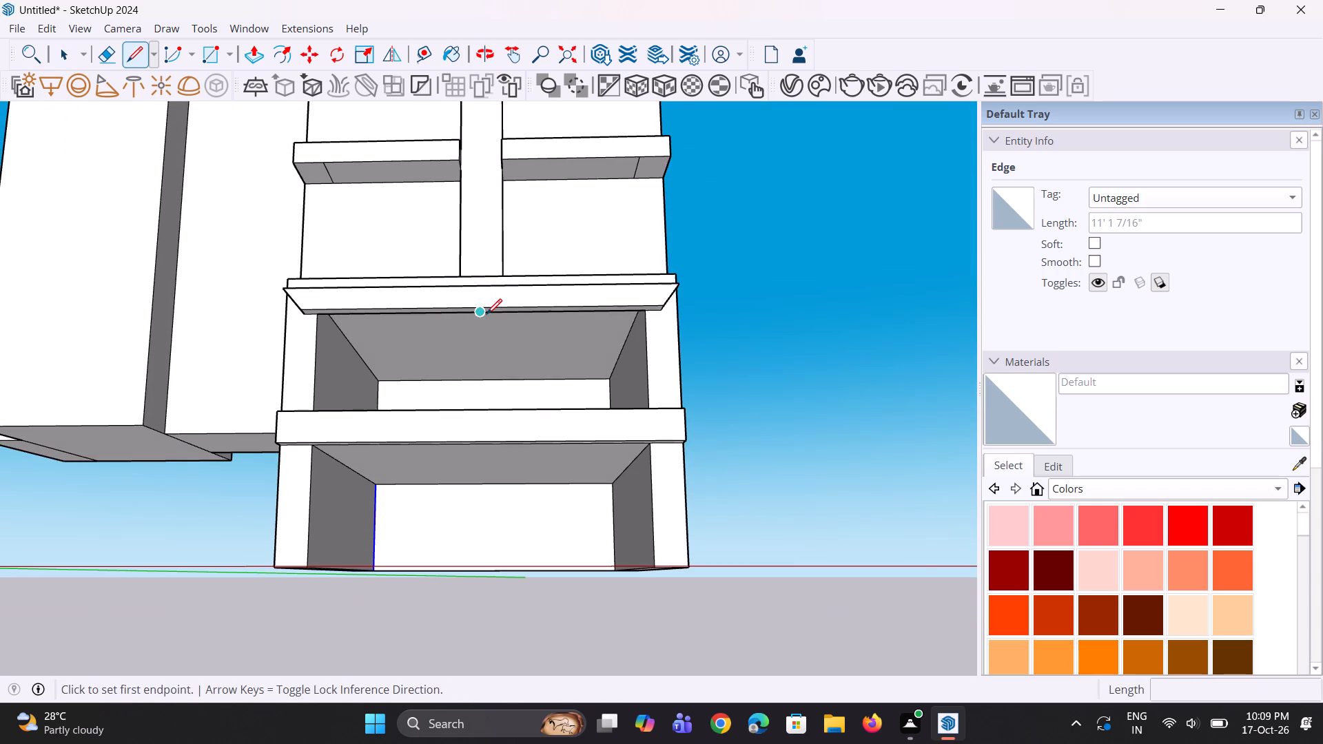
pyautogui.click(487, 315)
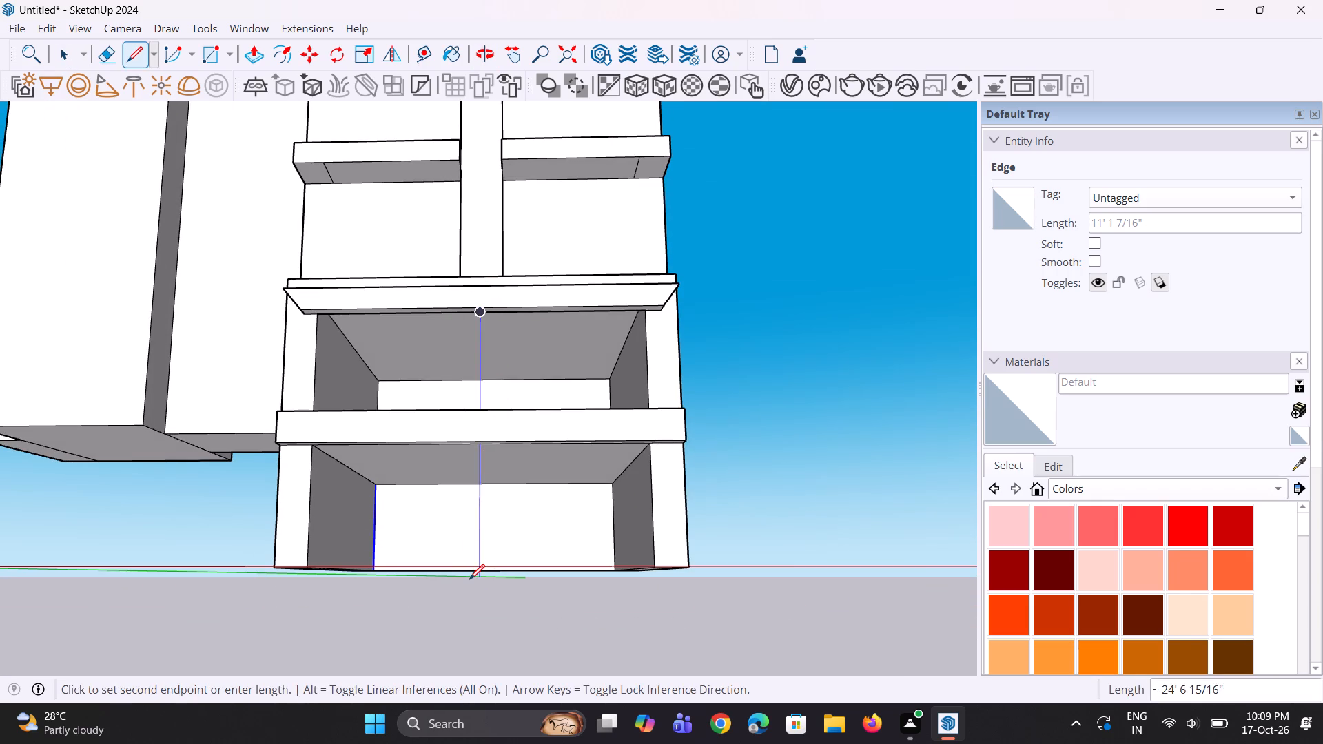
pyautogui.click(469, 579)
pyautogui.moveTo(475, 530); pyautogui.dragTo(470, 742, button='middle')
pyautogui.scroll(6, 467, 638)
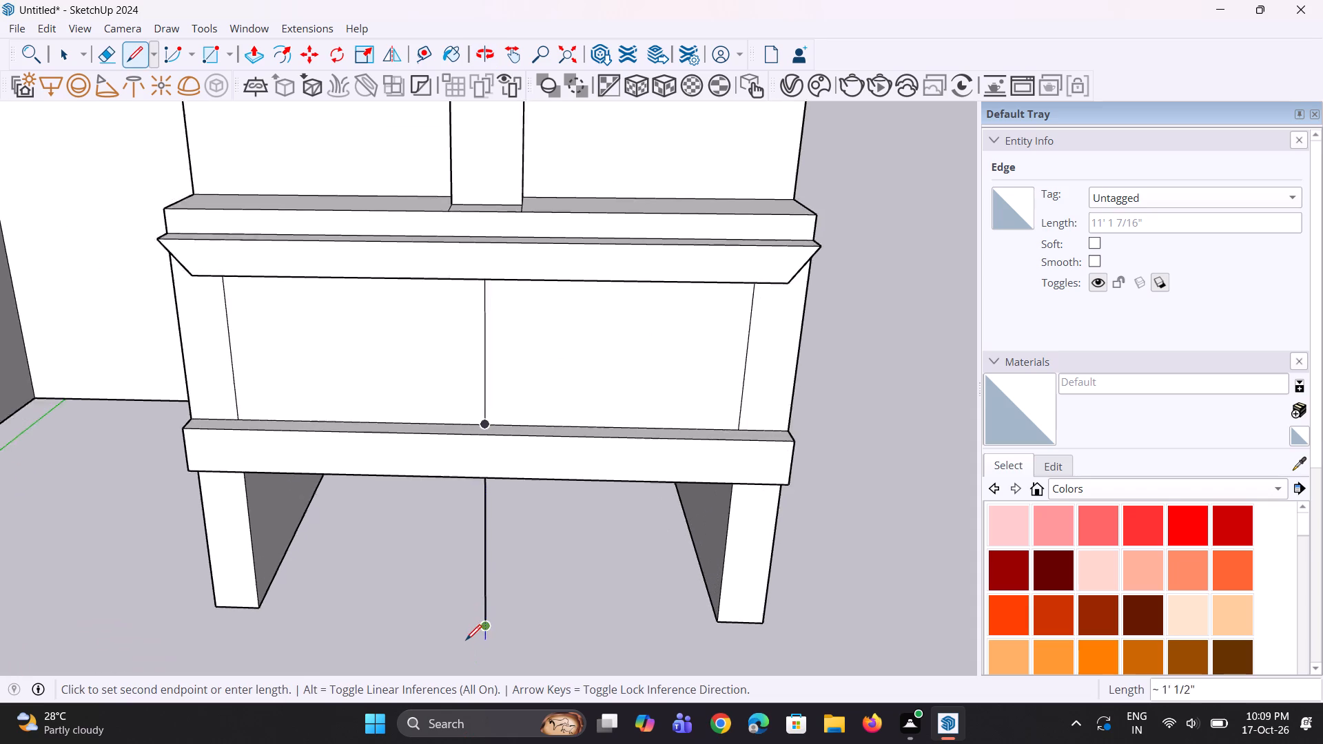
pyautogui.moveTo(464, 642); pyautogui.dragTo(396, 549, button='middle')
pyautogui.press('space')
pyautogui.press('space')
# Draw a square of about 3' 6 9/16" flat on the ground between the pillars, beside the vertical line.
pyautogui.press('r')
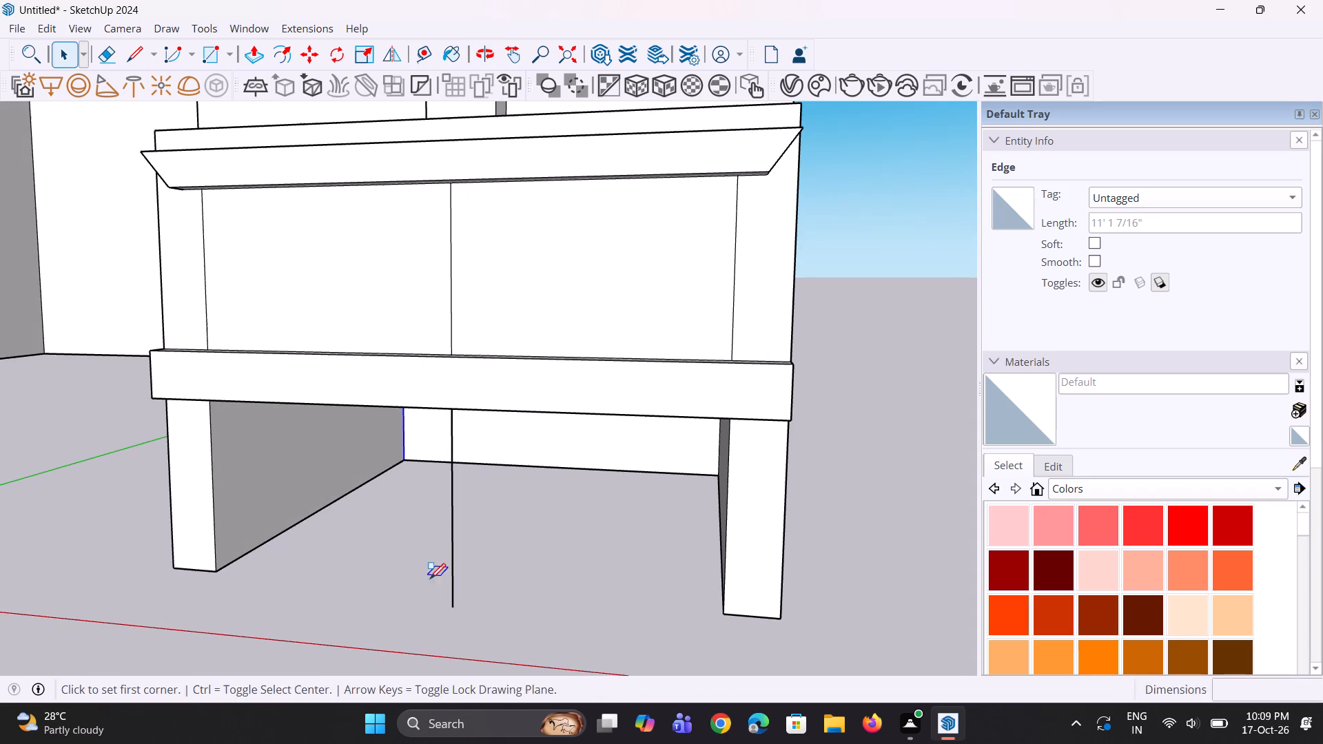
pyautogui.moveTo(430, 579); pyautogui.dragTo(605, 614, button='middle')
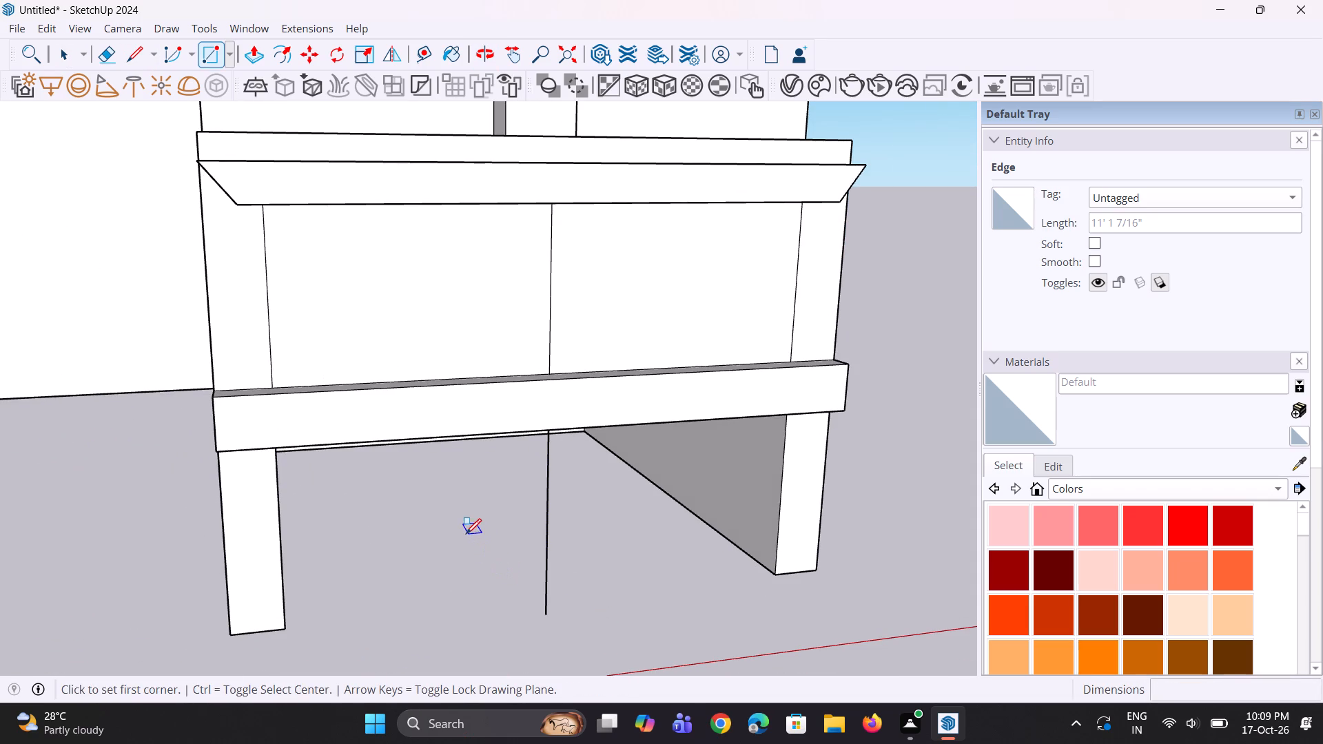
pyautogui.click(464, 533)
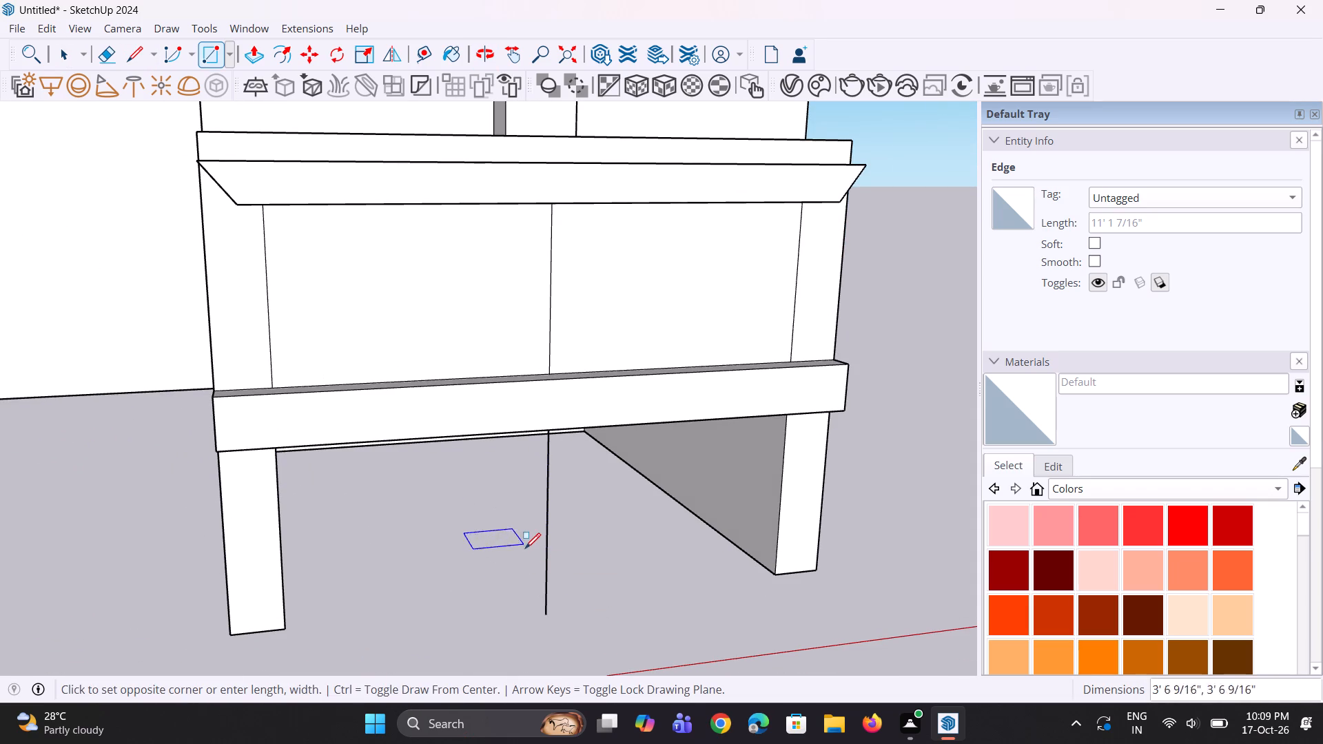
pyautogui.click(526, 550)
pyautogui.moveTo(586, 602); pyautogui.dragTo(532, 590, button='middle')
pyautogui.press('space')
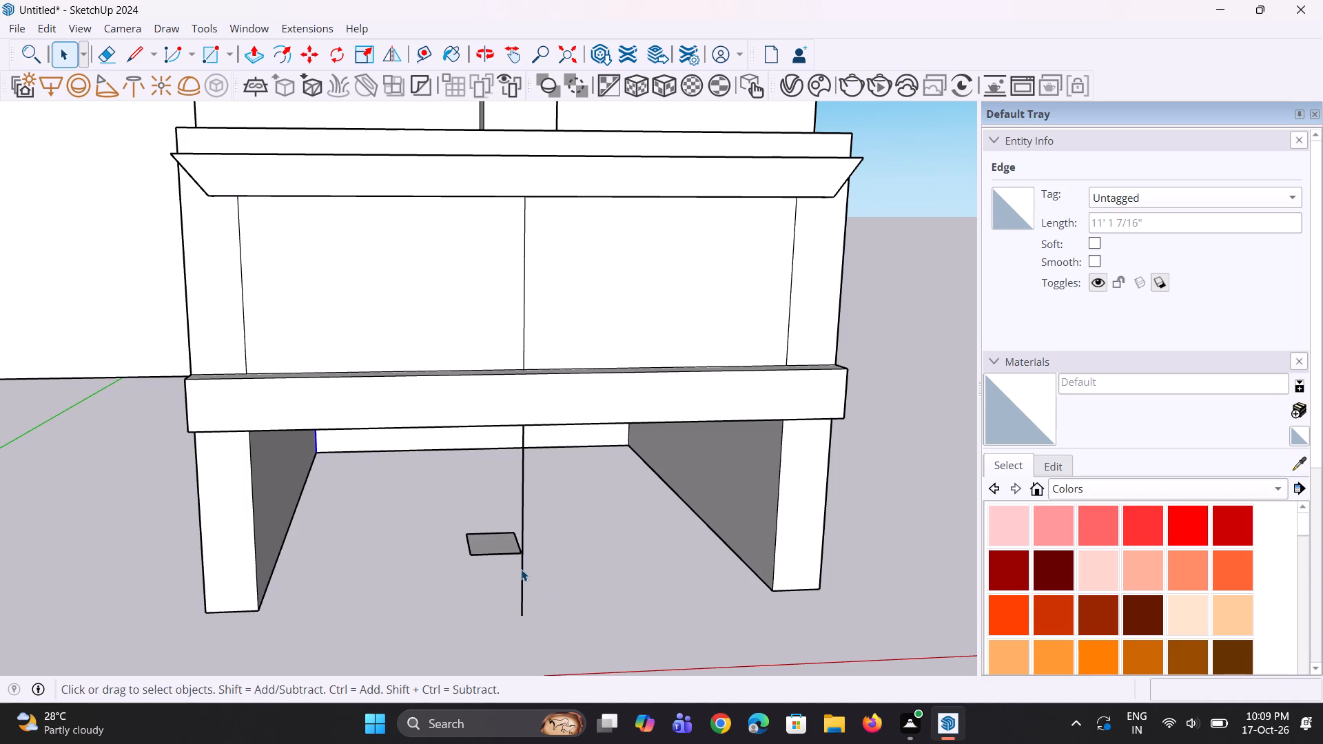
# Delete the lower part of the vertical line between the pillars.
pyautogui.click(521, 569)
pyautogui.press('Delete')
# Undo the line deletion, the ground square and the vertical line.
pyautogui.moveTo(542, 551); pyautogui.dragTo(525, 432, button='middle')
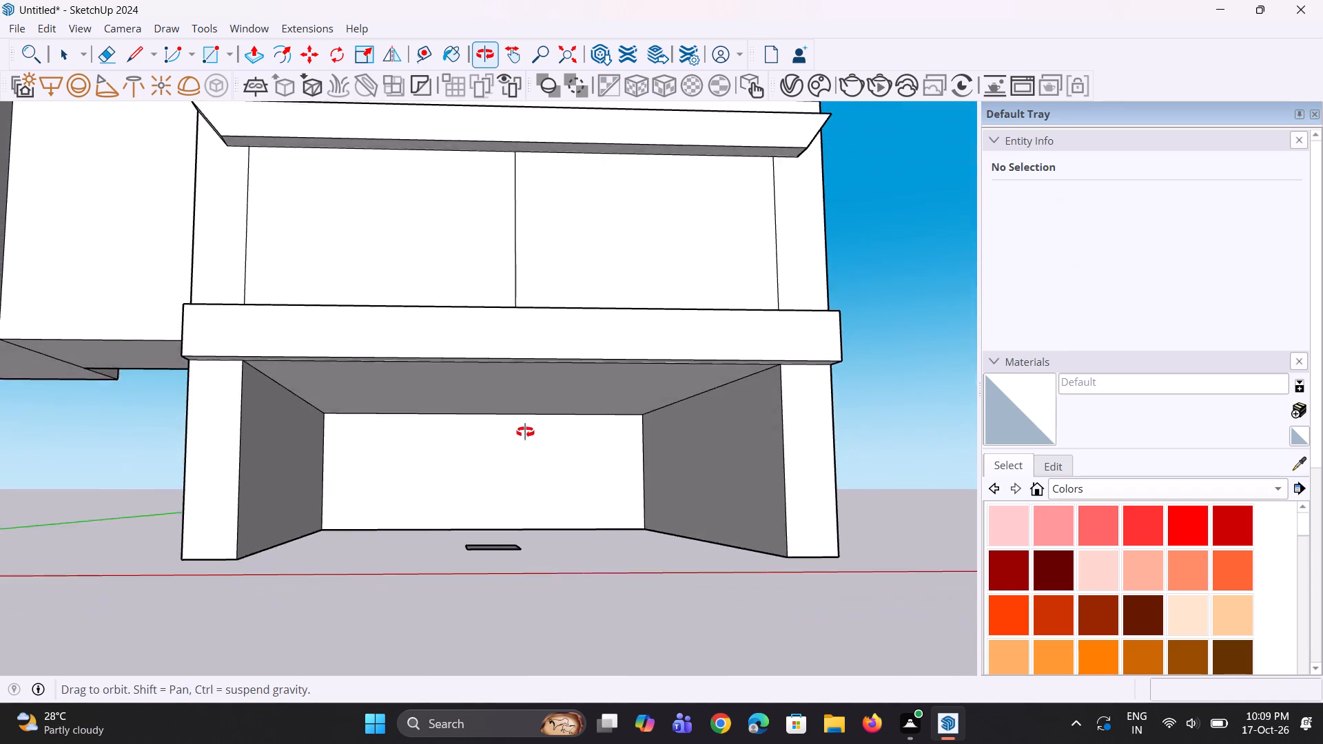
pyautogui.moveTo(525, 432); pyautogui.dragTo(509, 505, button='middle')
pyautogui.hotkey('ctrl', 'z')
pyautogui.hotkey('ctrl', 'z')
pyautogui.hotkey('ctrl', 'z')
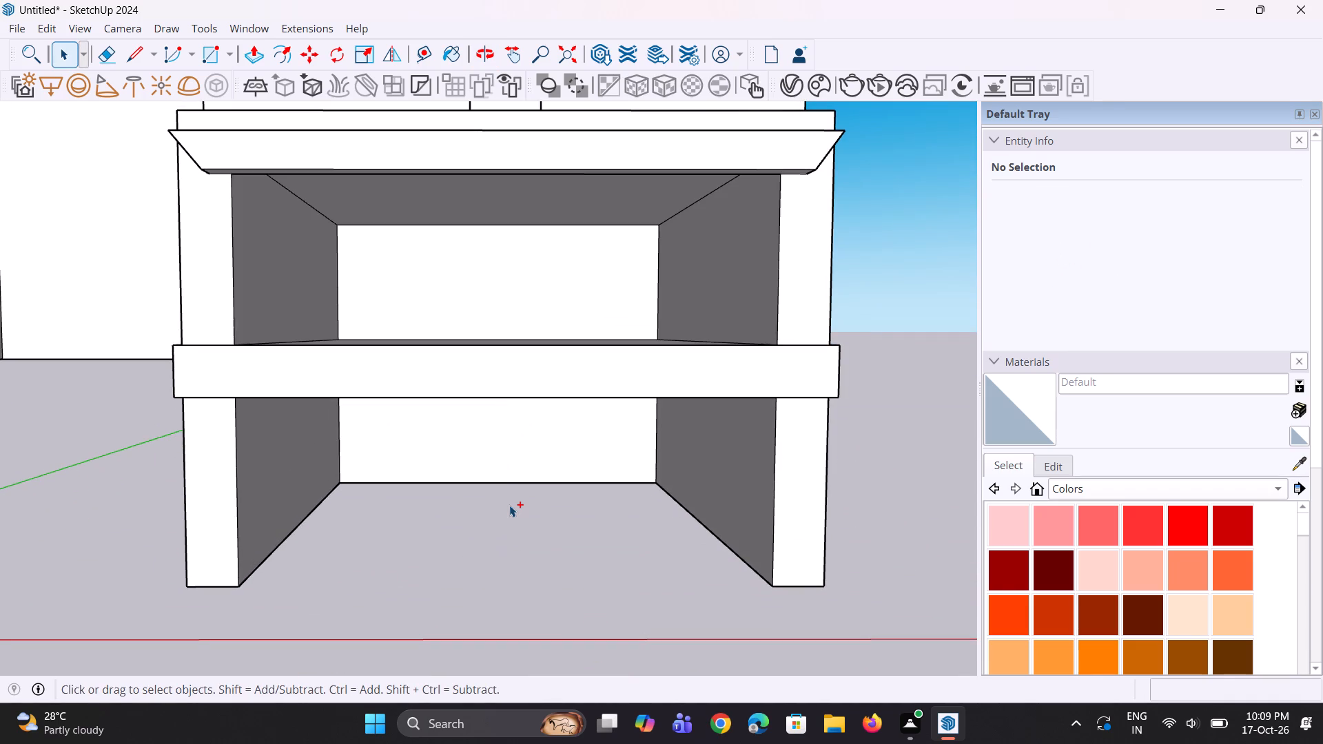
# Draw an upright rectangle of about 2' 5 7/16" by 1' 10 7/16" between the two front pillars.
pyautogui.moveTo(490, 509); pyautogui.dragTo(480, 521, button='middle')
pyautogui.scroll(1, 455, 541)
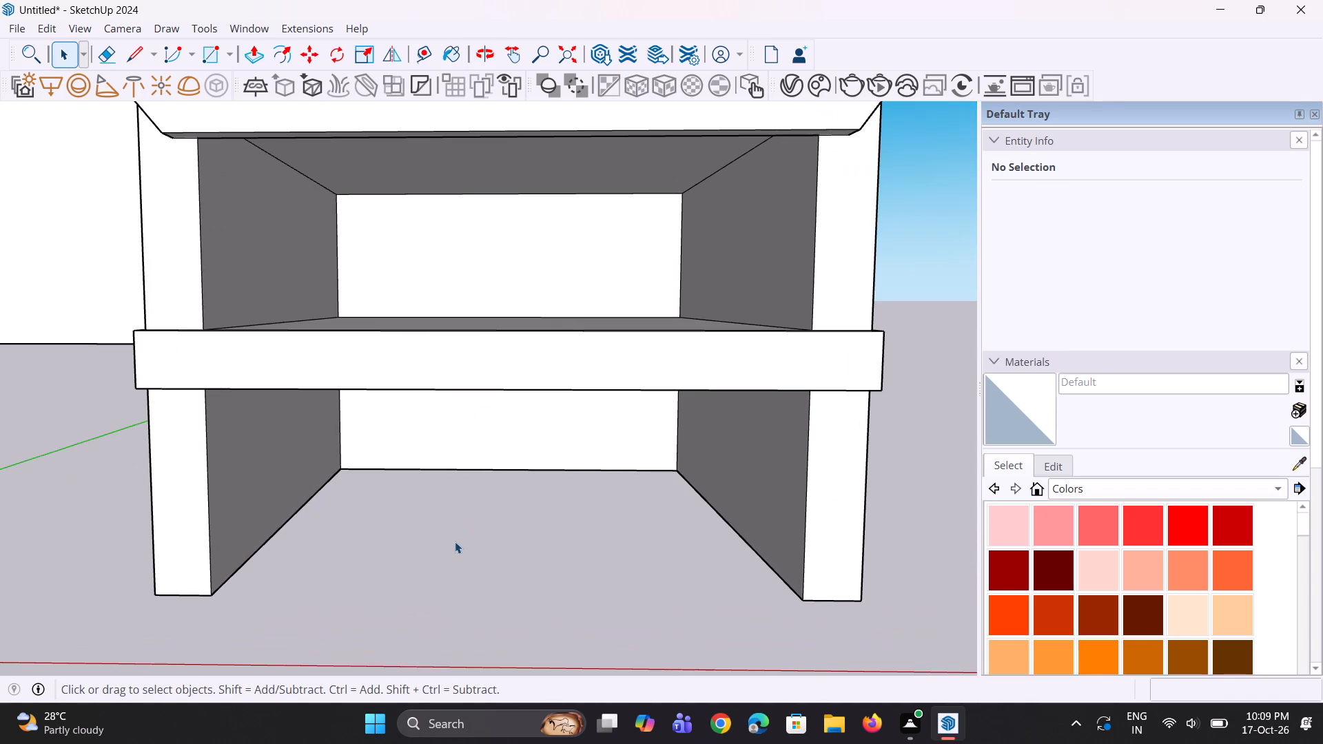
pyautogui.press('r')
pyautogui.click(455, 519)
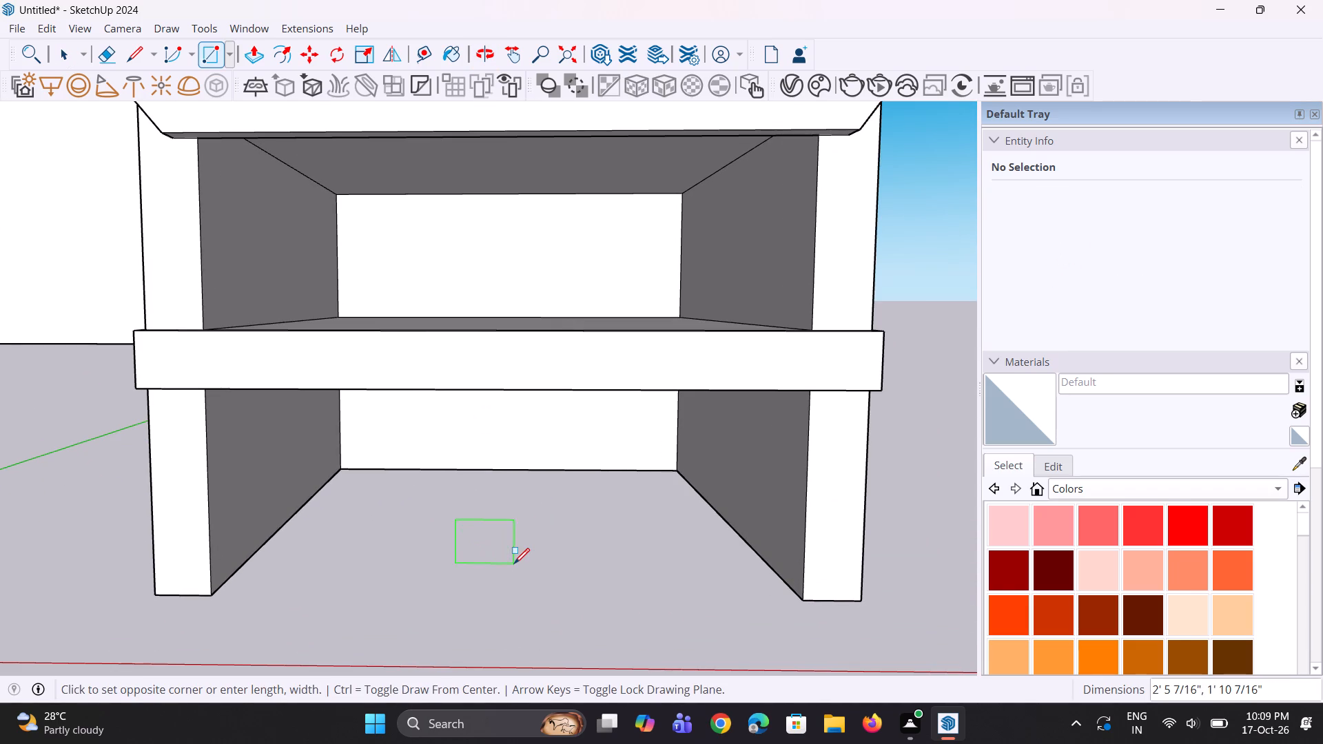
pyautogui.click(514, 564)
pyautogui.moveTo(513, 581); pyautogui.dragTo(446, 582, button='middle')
# Save the model in the Documents folder as hjhjhj.
pyautogui.hotkey('ctrl', 's')
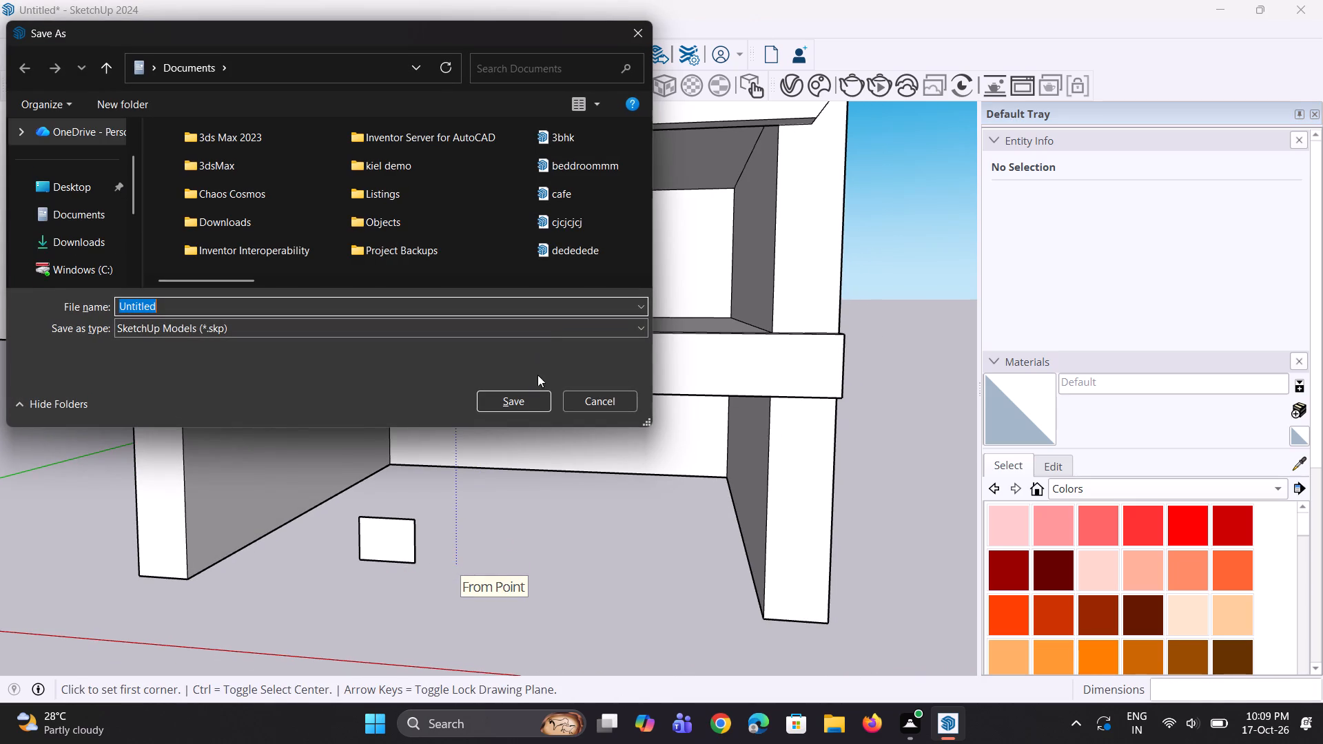
pyautogui.write('hjh')
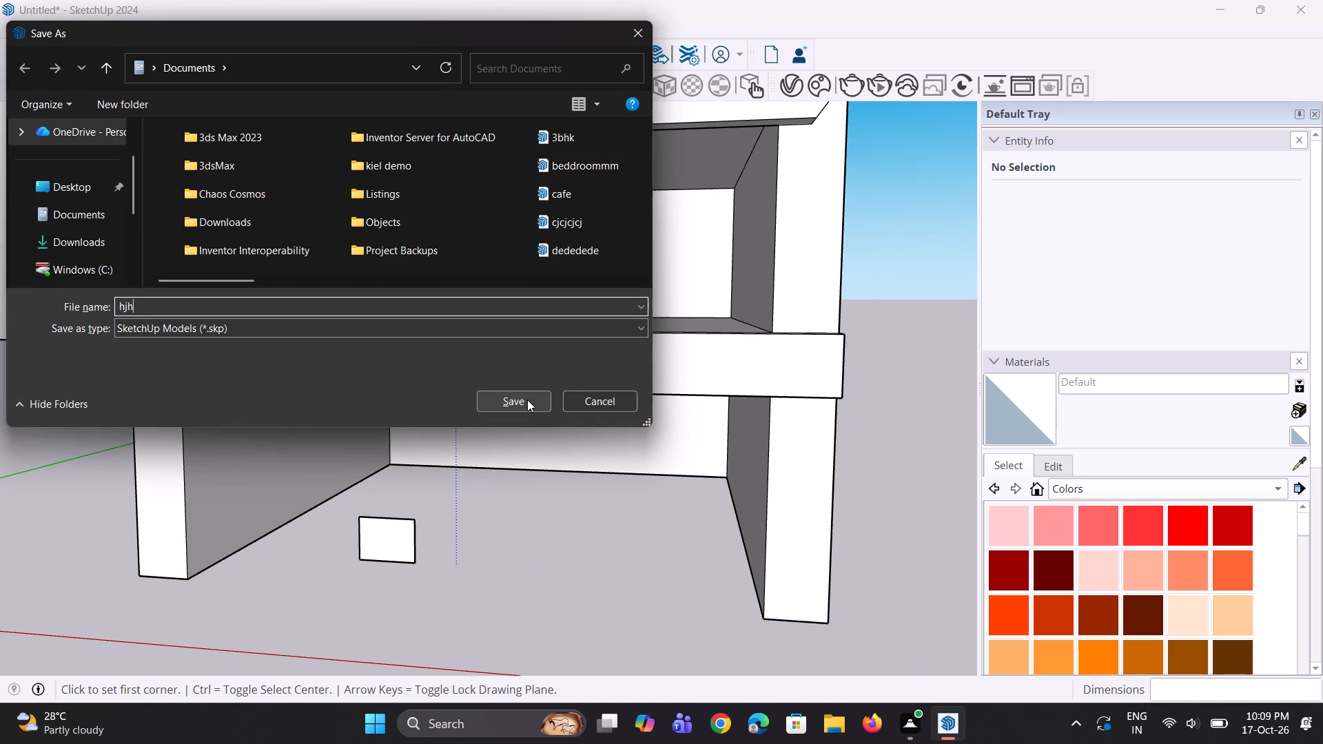
pyautogui.write('jhj')
pyautogui.press('Return')
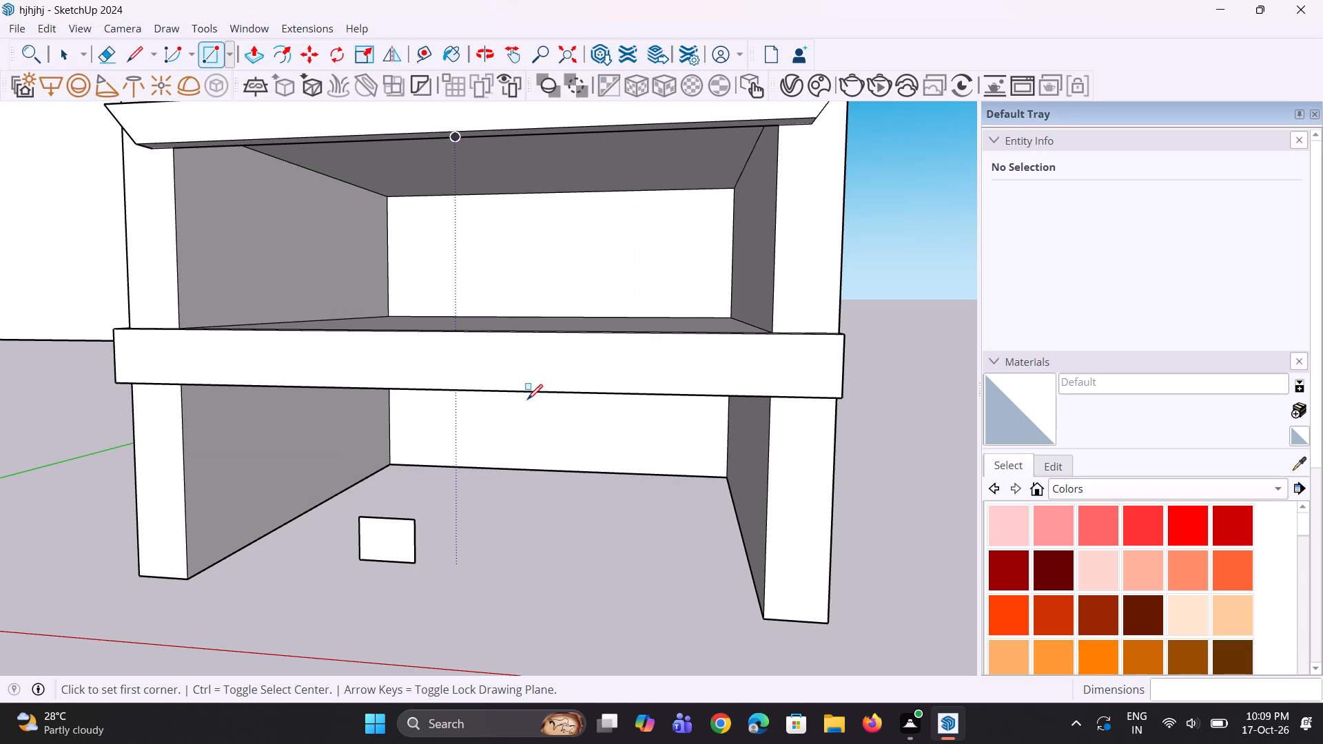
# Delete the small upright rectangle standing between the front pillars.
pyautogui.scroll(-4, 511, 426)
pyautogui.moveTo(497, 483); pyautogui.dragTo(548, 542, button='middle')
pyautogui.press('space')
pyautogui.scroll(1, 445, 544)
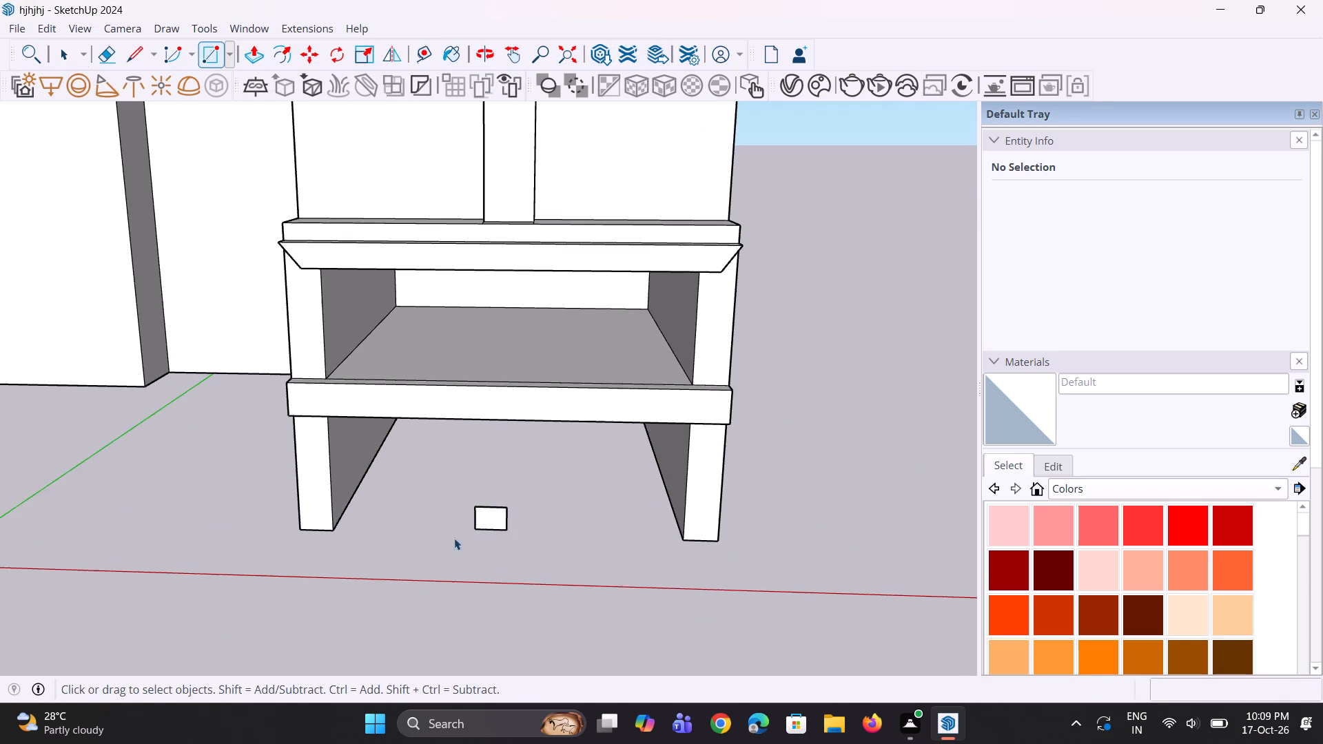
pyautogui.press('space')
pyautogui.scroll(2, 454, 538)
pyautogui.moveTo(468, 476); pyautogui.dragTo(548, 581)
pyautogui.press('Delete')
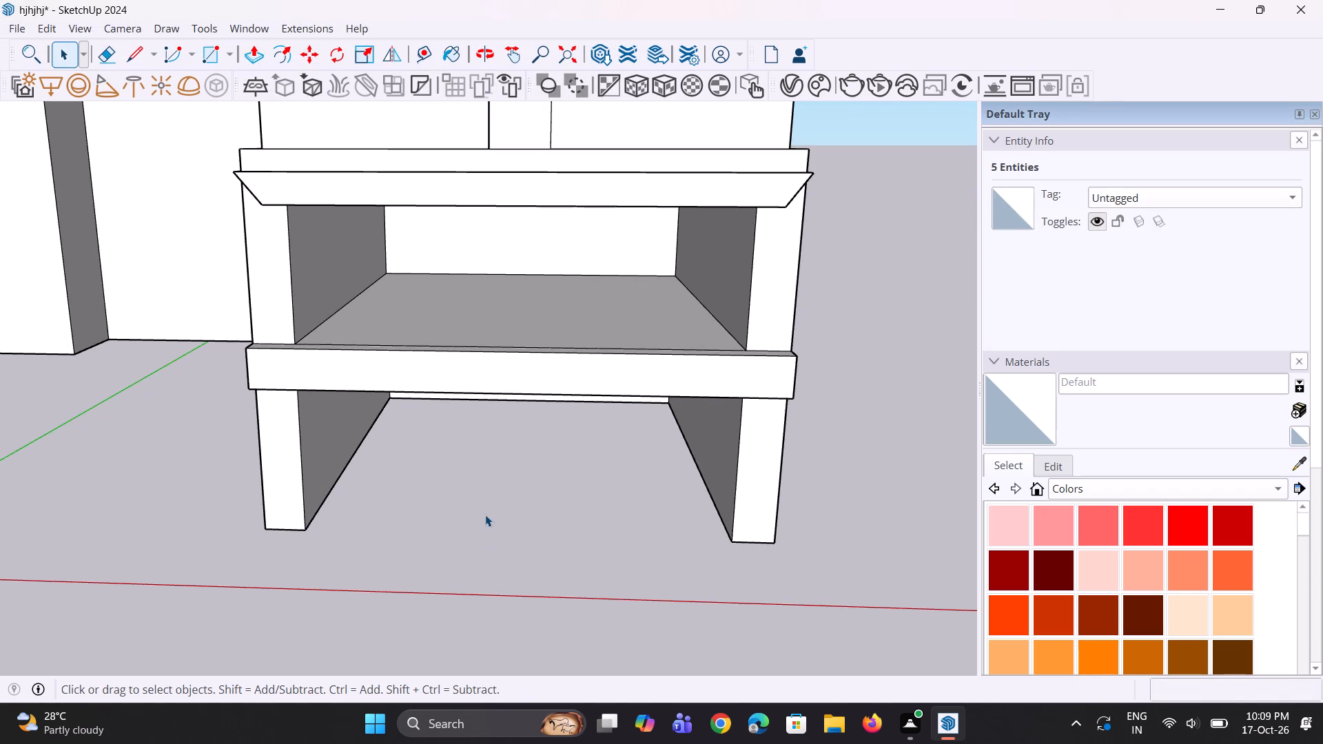
# Draw a flat rectangle about 4' 6 9/16" wide on the ground between the front pillars.
pyautogui.scroll(2, 485, 515)
pyautogui.press('r')
pyautogui.click(486, 511)
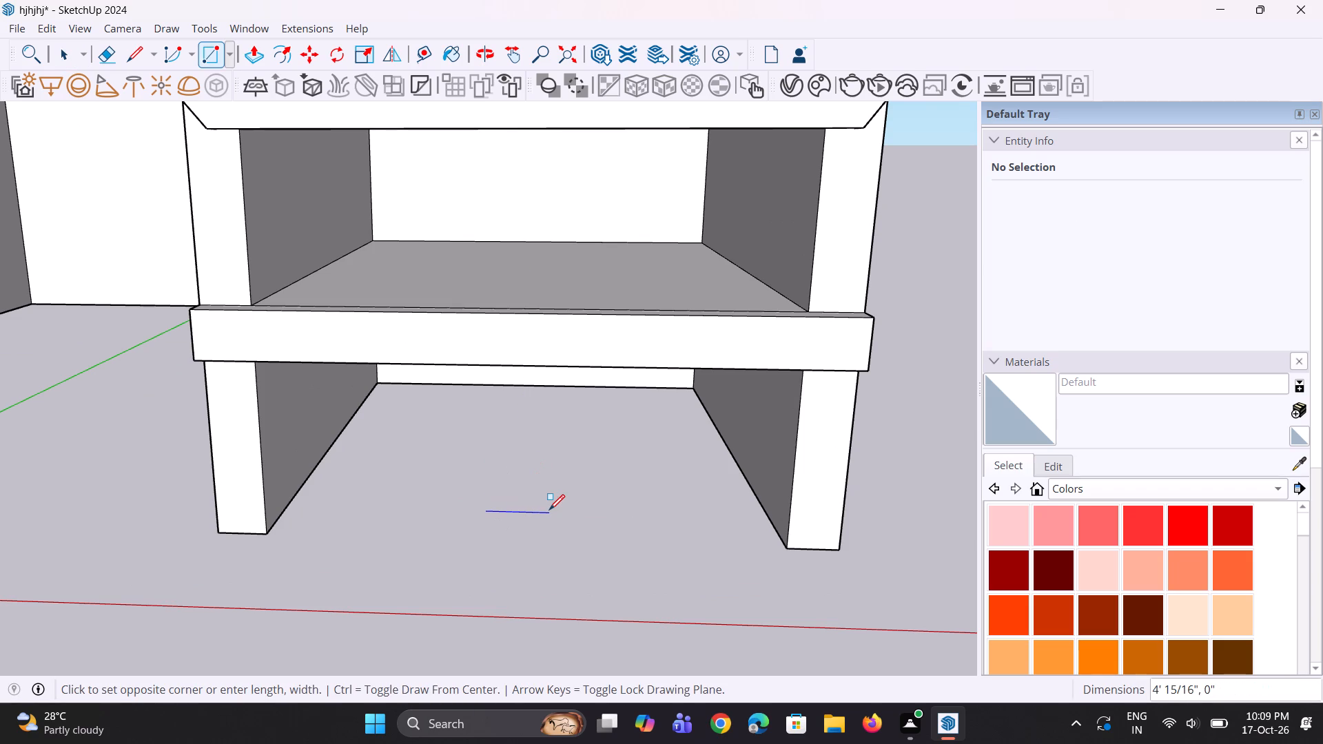
pyautogui.click(549, 510)
pyautogui.click(556, 485)
pyautogui.moveTo(529, 544); pyautogui.dragTo(442, 530, button='middle')
pyautogui.press('space')
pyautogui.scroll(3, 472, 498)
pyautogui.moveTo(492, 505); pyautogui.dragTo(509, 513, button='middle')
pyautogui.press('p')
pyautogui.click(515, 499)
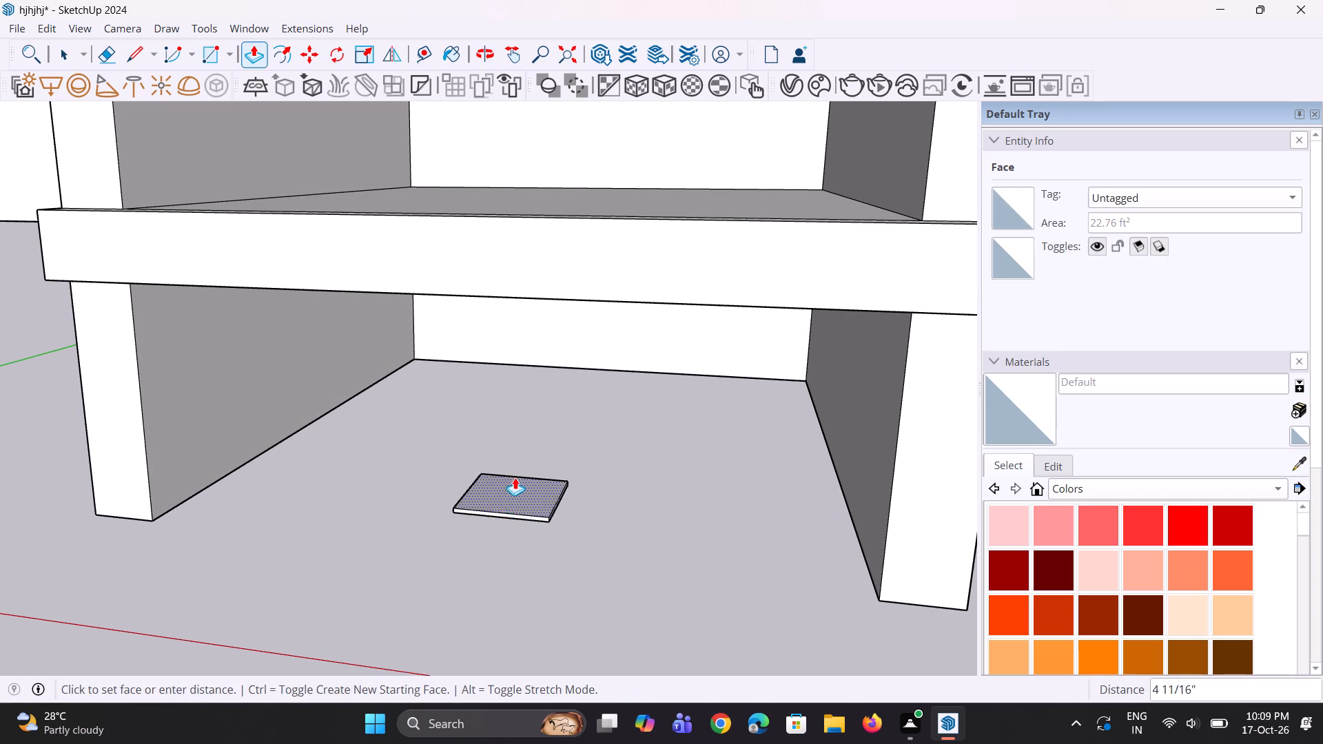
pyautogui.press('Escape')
# Move the front edge of the ground rectangle between the pillars about 1' inward toward the rear wall.
pyautogui.moveTo(522, 433); pyautogui.dragTo(494, 511, button='middle')
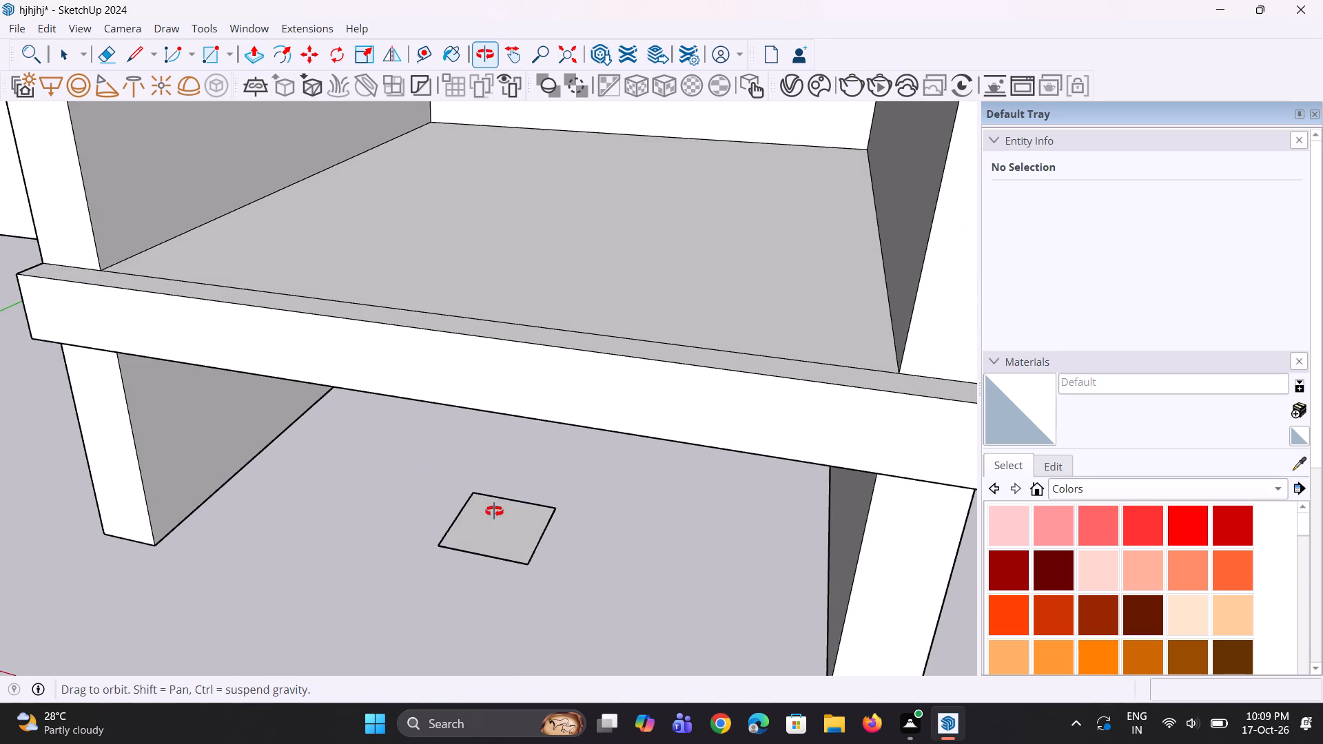
pyautogui.moveTo(494, 511); pyautogui.dragTo(505, 496, button='middle')
pyautogui.press('space')
pyautogui.click(495, 551)
pyautogui.scroll(2, 513, 555)
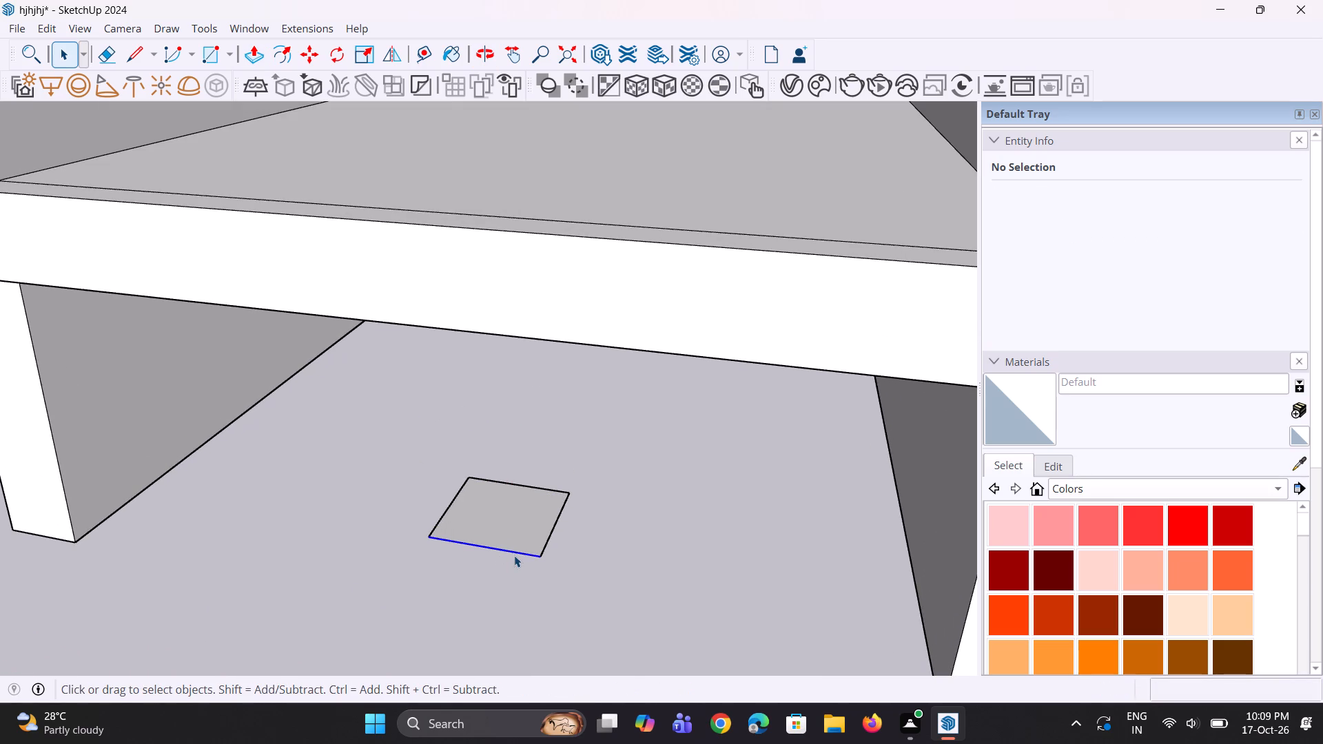
pyautogui.press('m')
pyautogui.moveTo(536, 552); pyautogui.dragTo(546, 549)
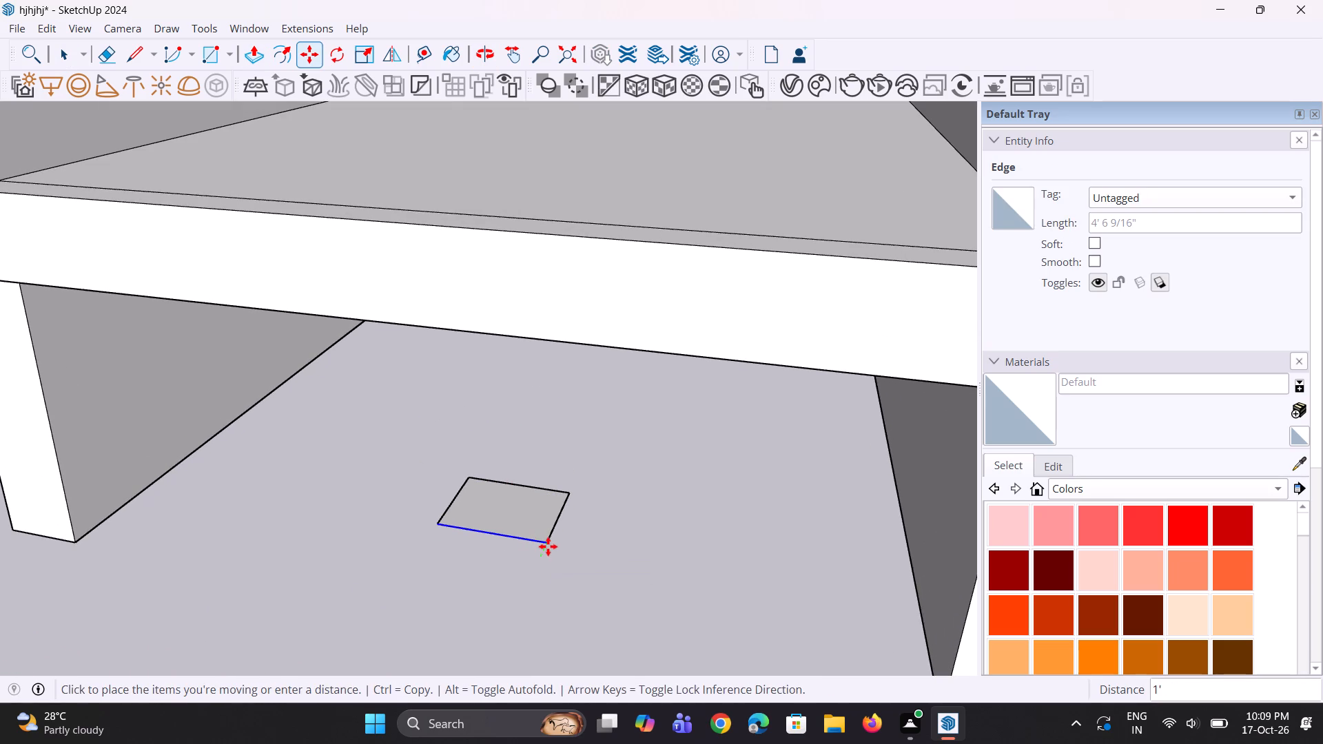
pyautogui.click(548, 546)
# Move a side edge of the ground rectangle about 1' 10" inward to make the rectangle narrower.
pyautogui.press('space')
pyautogui.click(551, 528)
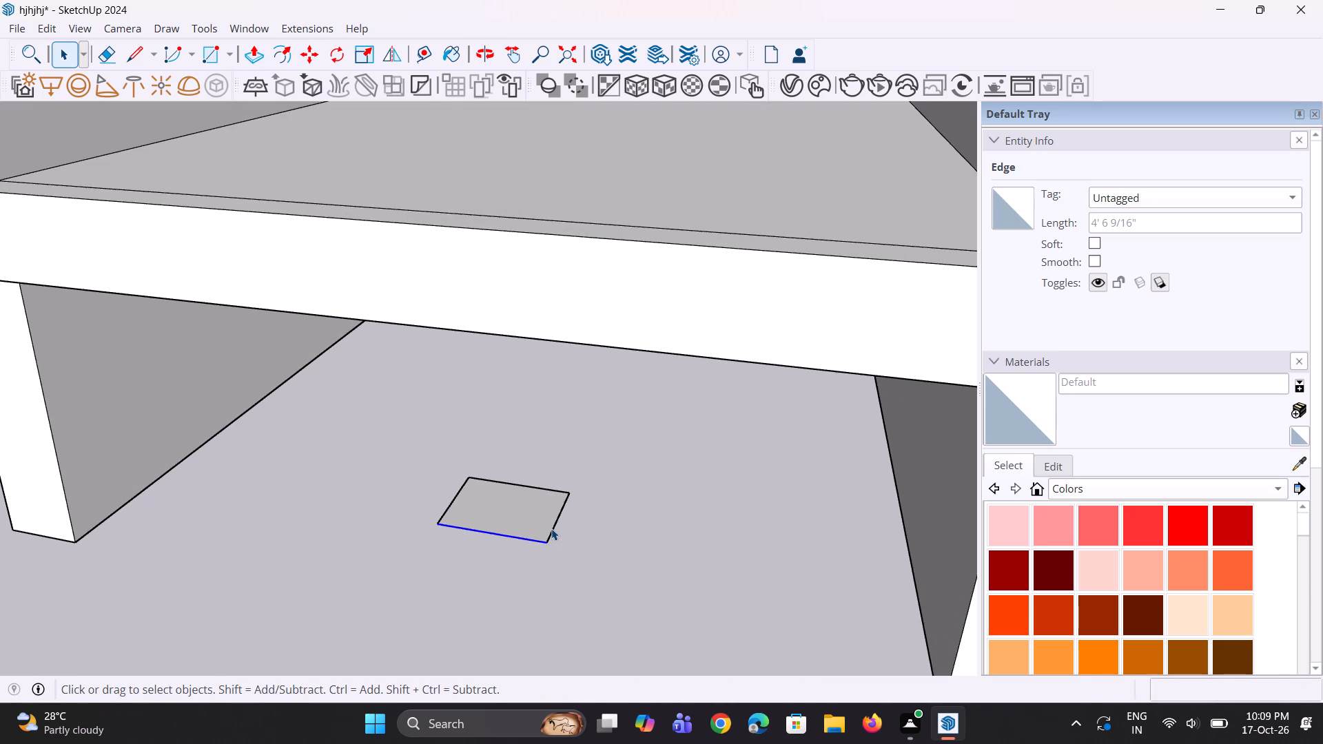
pyautogui.scroll(1, 547, 538)
pyautogui.press('m')
pyautogui.click(545, 543)
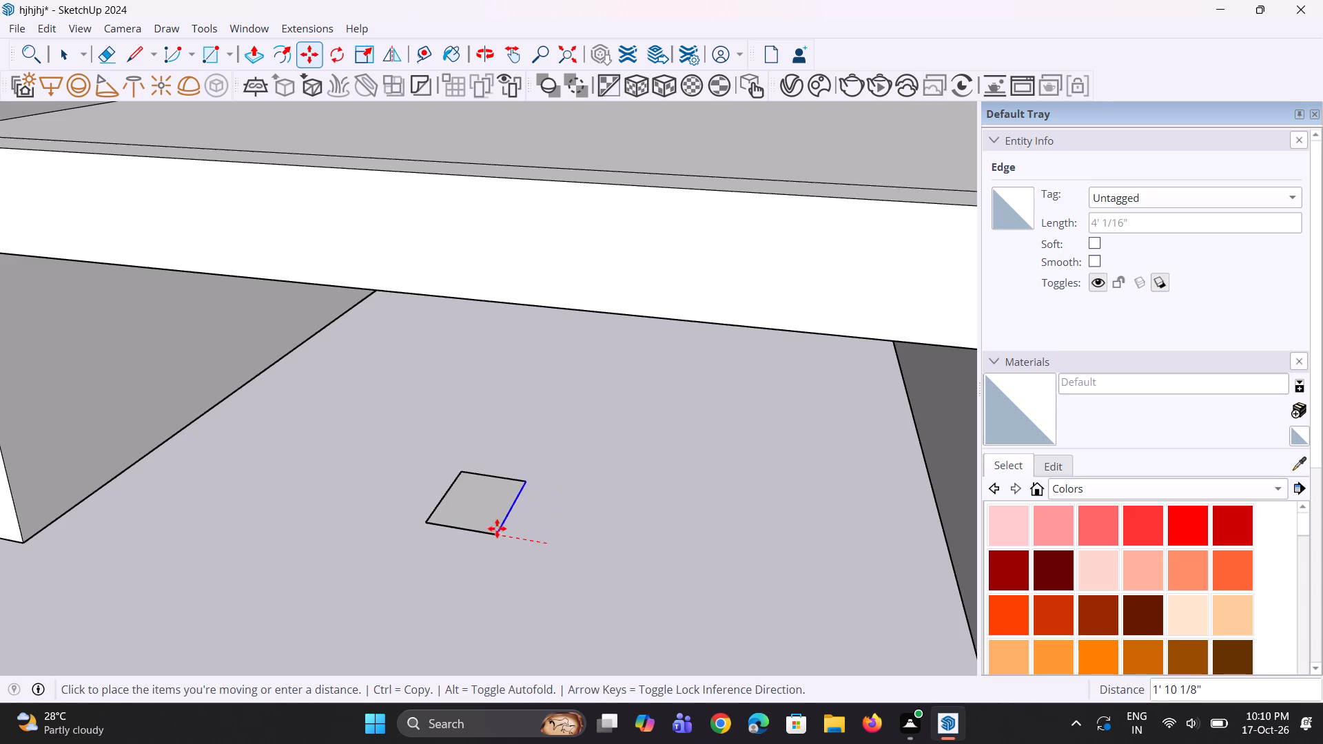
pyautogui.click(497, 528)
# Copy the ground rectangle about 25' back, placing it close to the rear wall.
pyautogui.moveTo(522, 590); pyautogui.dragTo(555, 538, button='middle')
pyautogui.press('space')
pyautogui.click(548, 533)
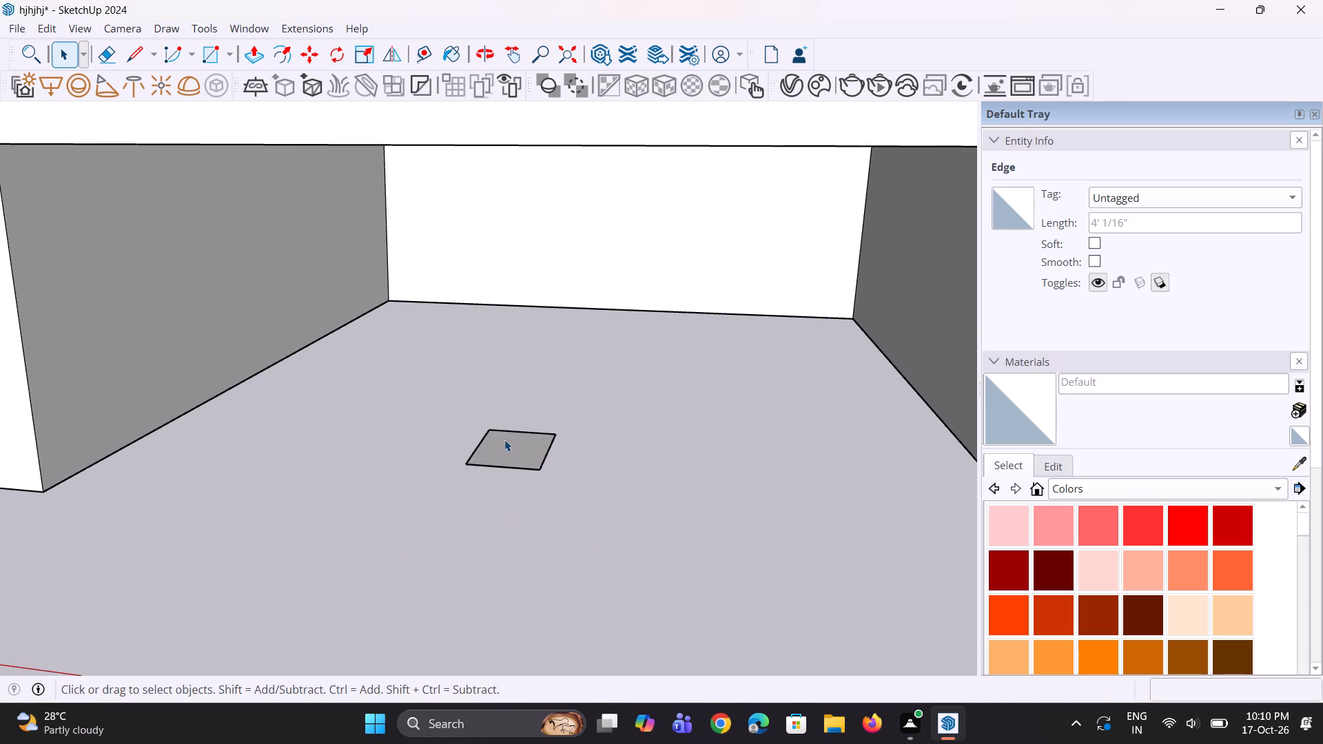
pyautogui.click(504, 447)
pyautogui.moveTo(513, 457); pyautogui.dragTo(515, 503, button='middle')
pyautogui.scroll(3, 522, 495)
pyautogui.press('m')
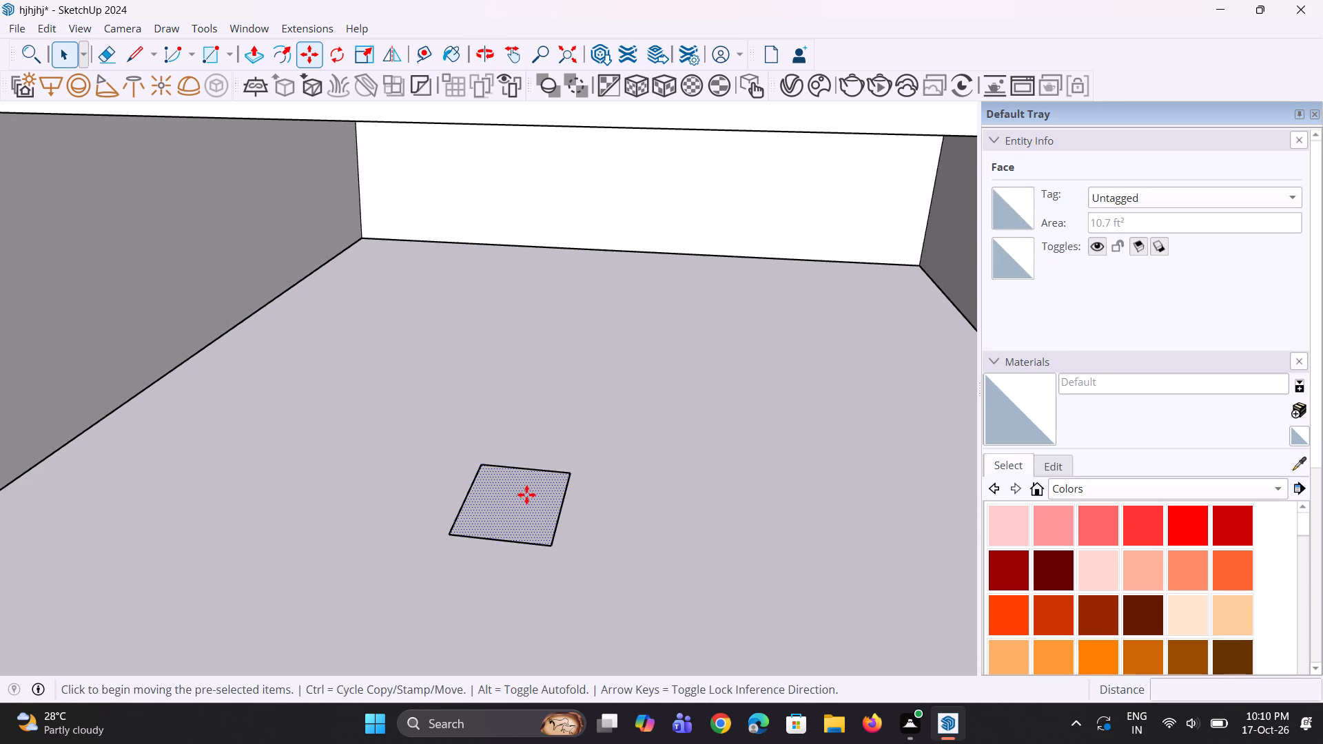
pyautogui.click(567, 481)
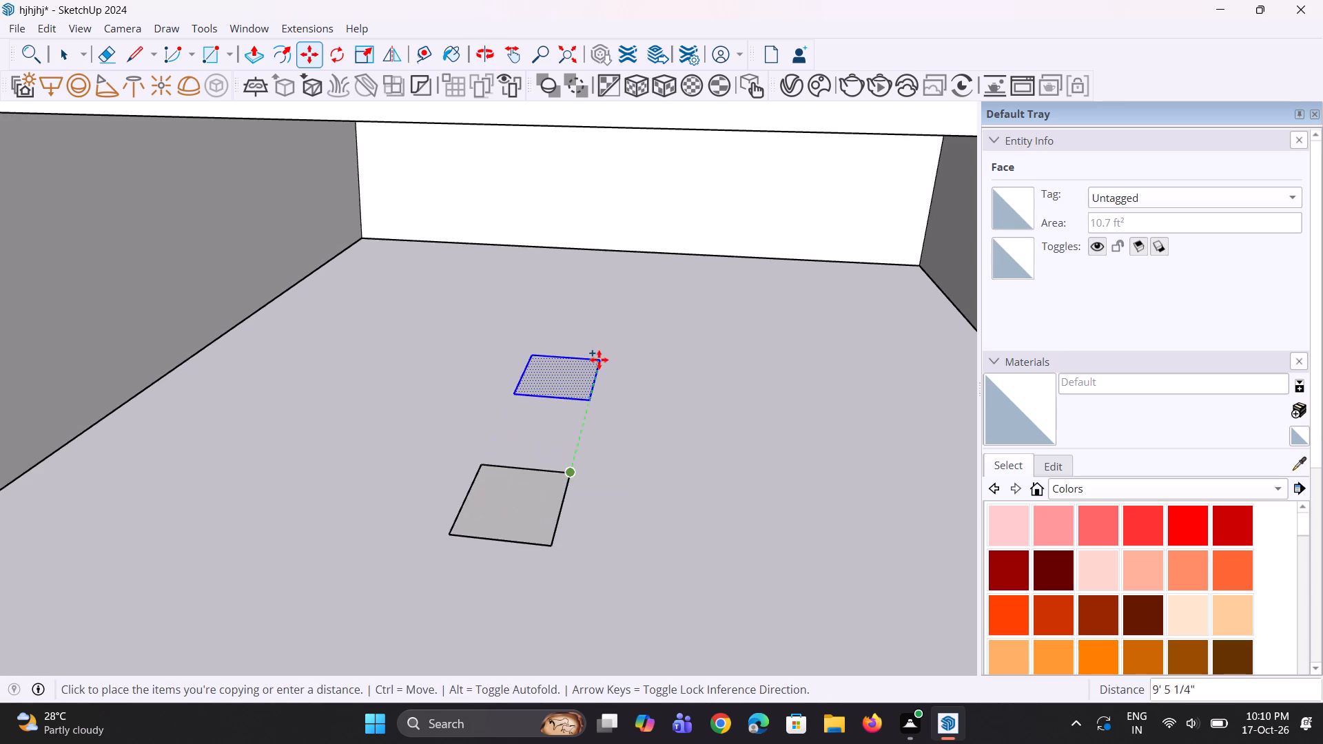
pyautogui.click(624, 260)
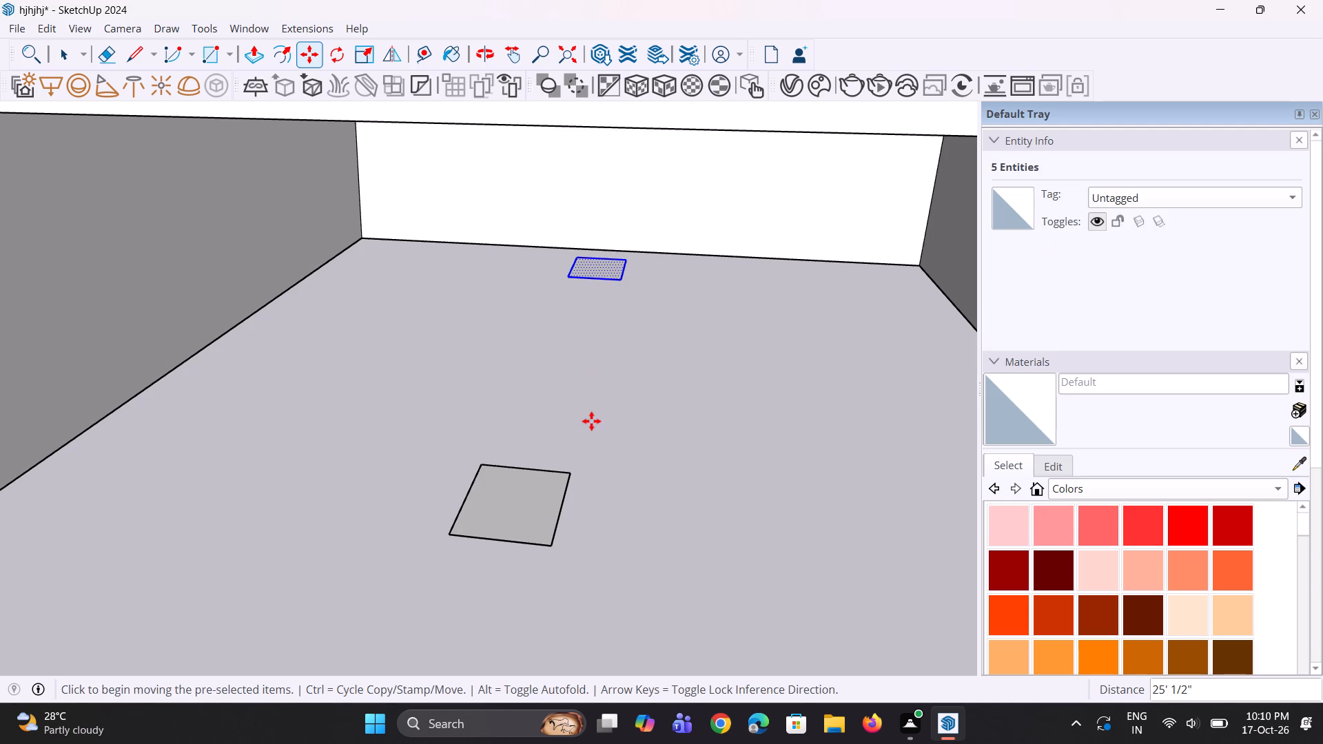
# Delete the original ground rectangle near the front, keeping the copy by the rear wall.
pyautogui.press('space')
pyautogui.press('space')
pyautogui.moveTo(443, 443); pyautogui.dragTo(615, 624)
pyautogui.press('Delete')
# Copy the rear ground rectangle about 14' 11" forward, toward the front pillars.
pyautogui.scroll(1, 594, 313)
pyautogui.moveTo(591, 347); pyautogui.dragTo(587, 361, button='middle')
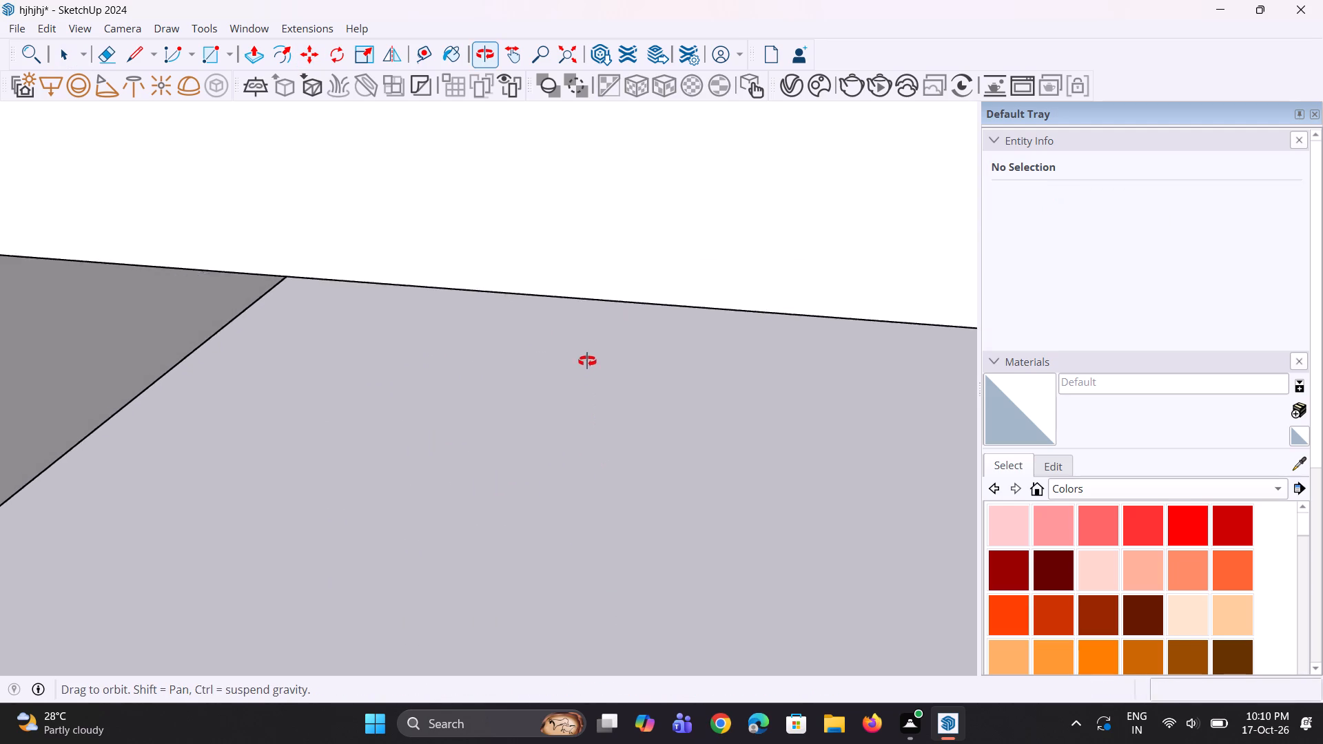
pyautogui.moveTo(587, 361); pyautogui.dragTo(595, 335, button='middle')
pyautogui.click(610, 268)
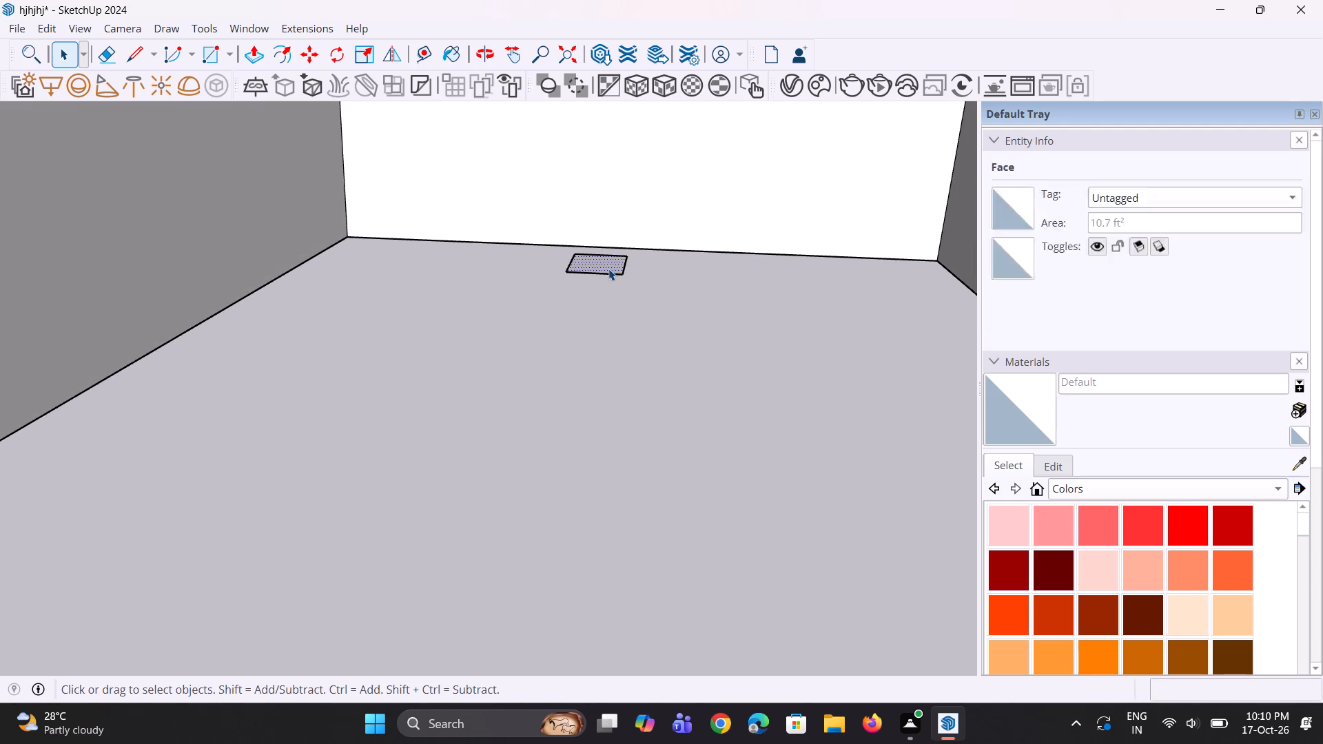
pyautogui.press('m')
pyautogui.click(624, 277)
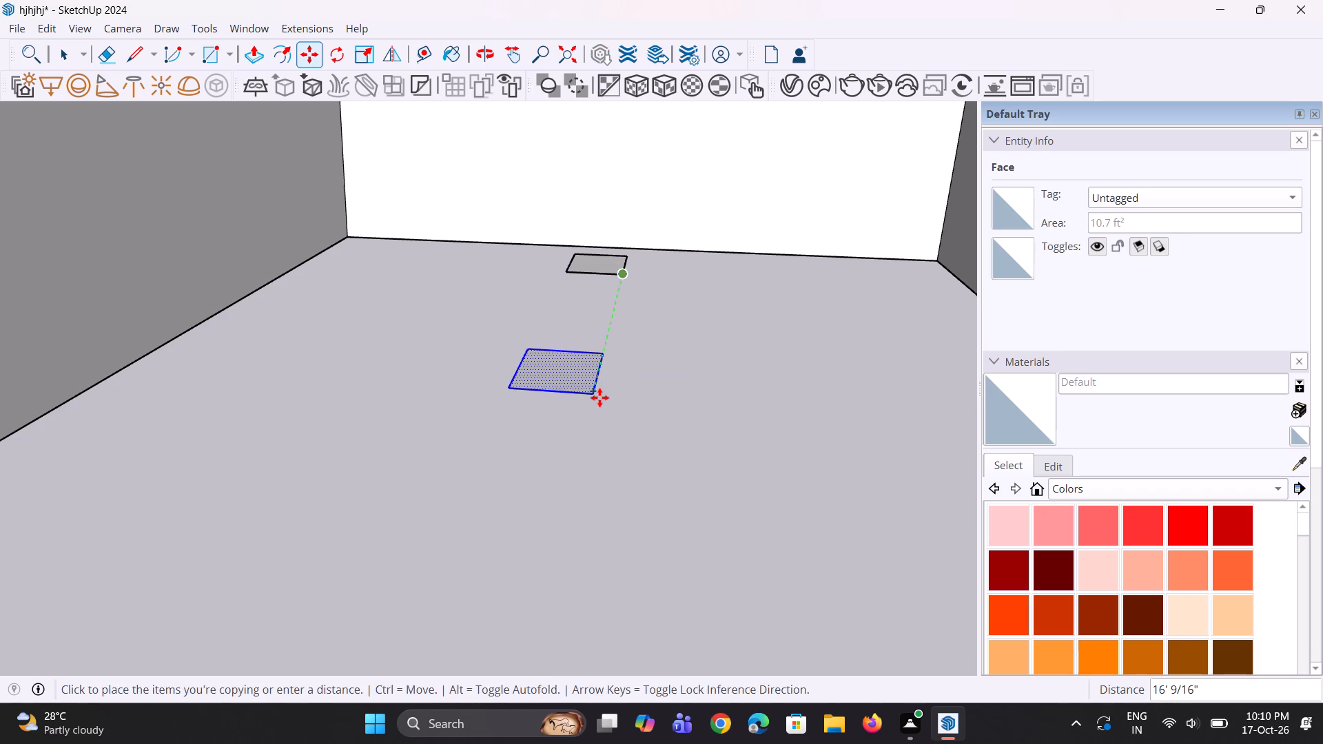
pyautogui.scroll(-6, 599, 399)
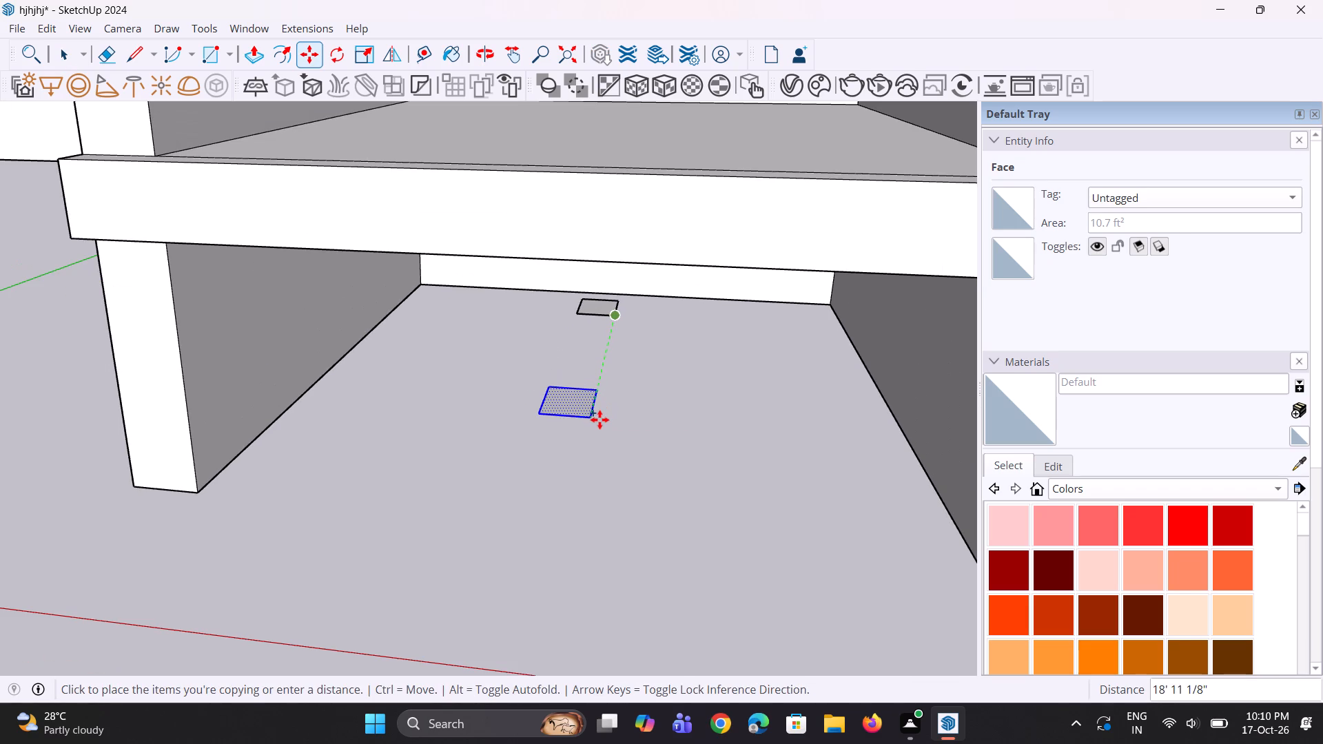
pyautogui.scroll(-4, 577, 511)
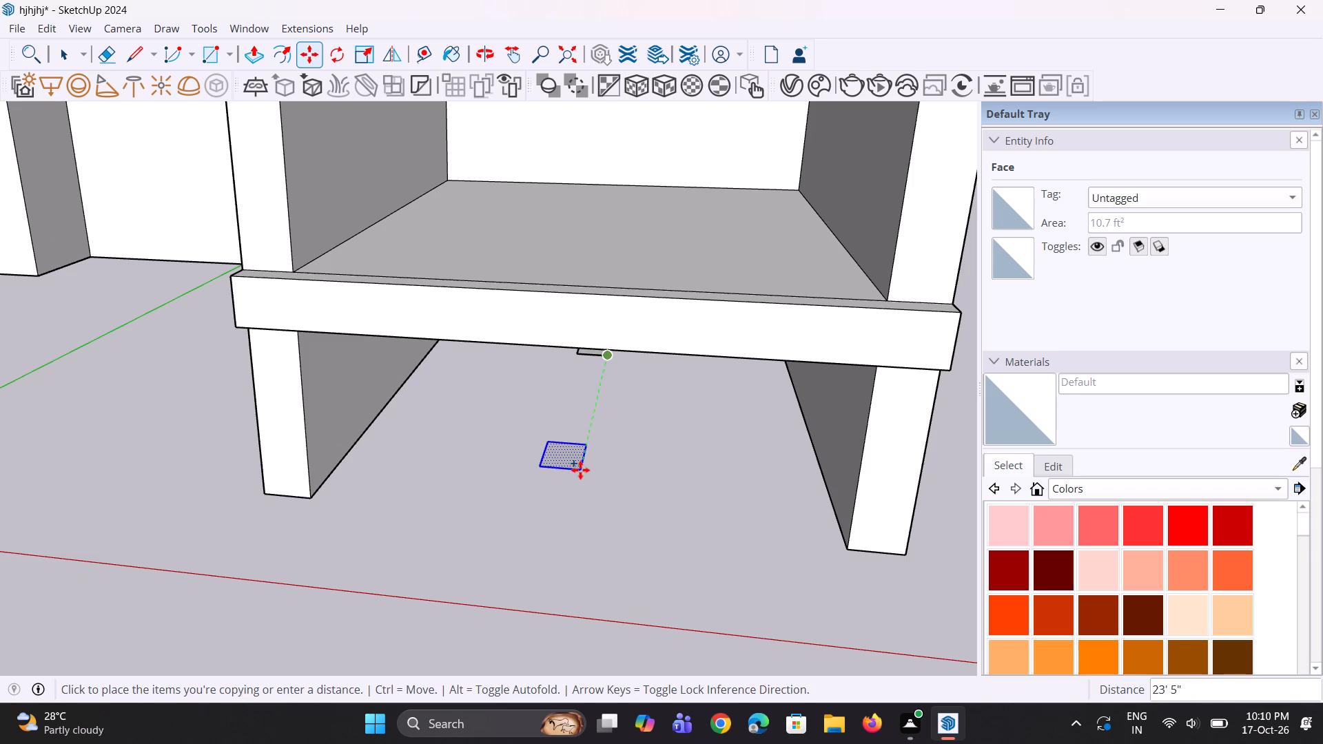
pyautogui.click(591, 420)
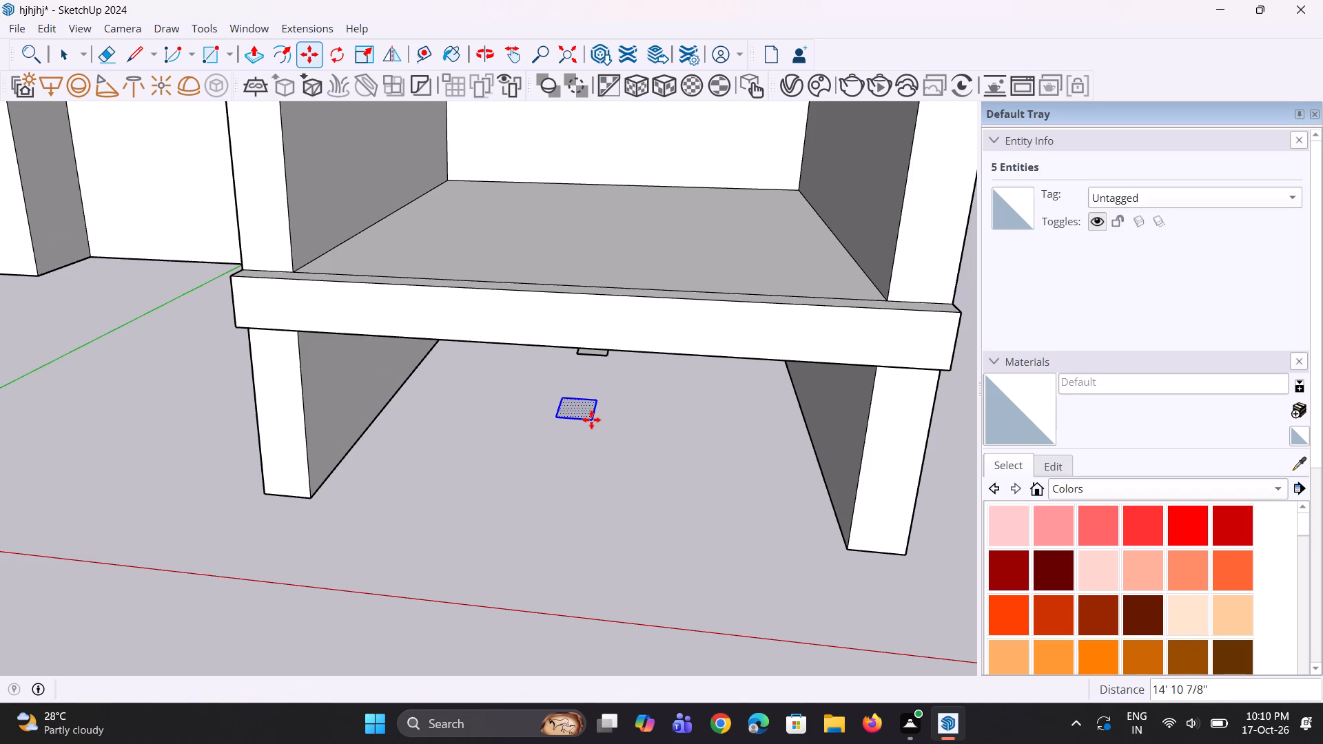
# Copy the new middle rectangle forward again, placing the third one roughly level with the front pillars.
pyautogui.press('m')
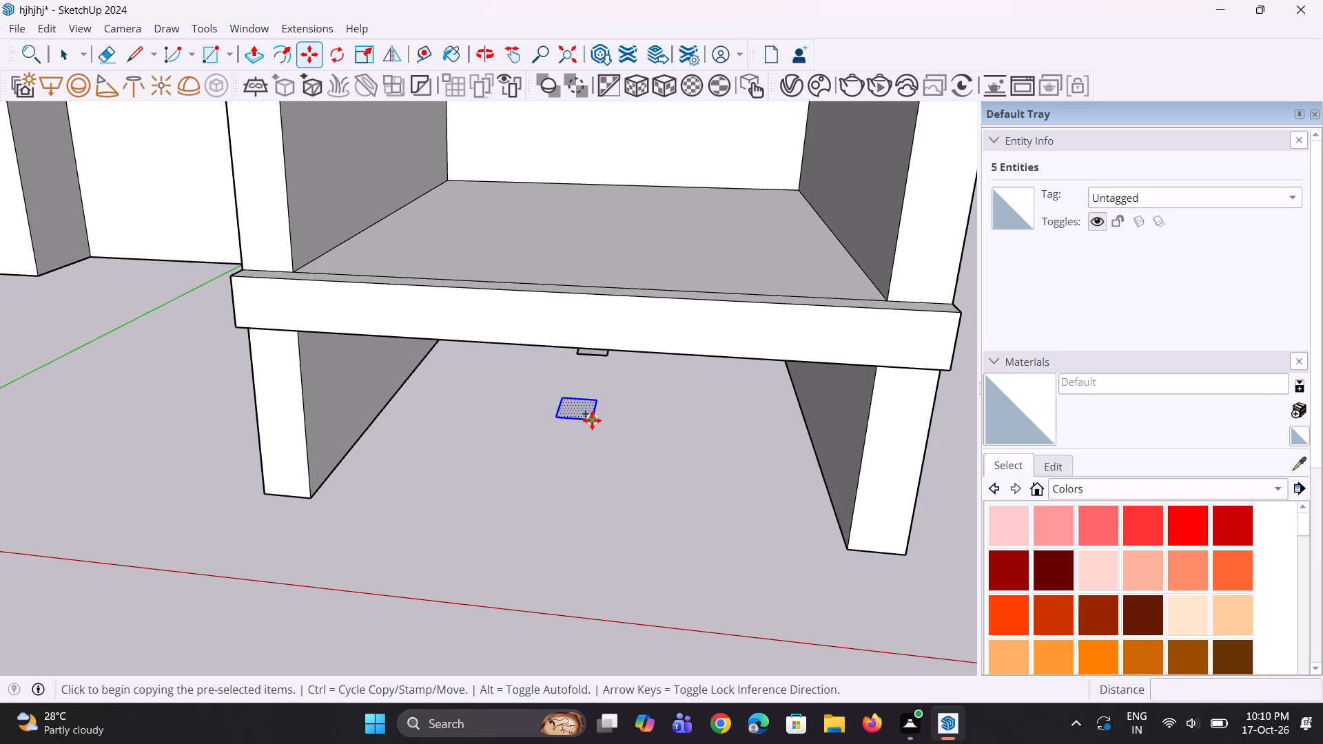
pyautogui.click(592, 420)
pyautogui.click(570, 495)
# Push/Pull the frontmost ground rectangle up about 12' 11" to form a pillar reaching the slab above.
pyautogui.moveTo(569, 521); pyautogui.dragTo(569, 513, button='middle')
pyautogui.press('space')
pyautogui.press('space')
pyautogui.click(568, 448)
pyautogui.press('p')
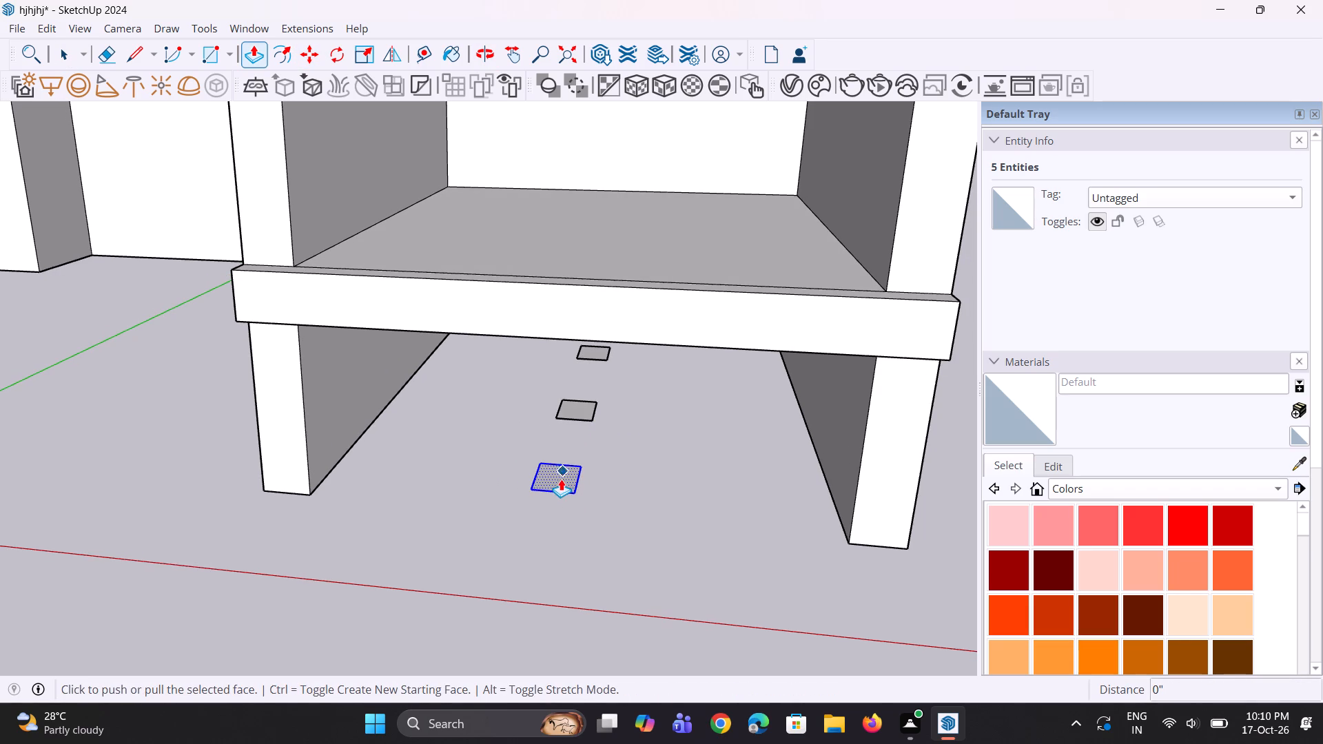
pyautogui.click(561, 479)
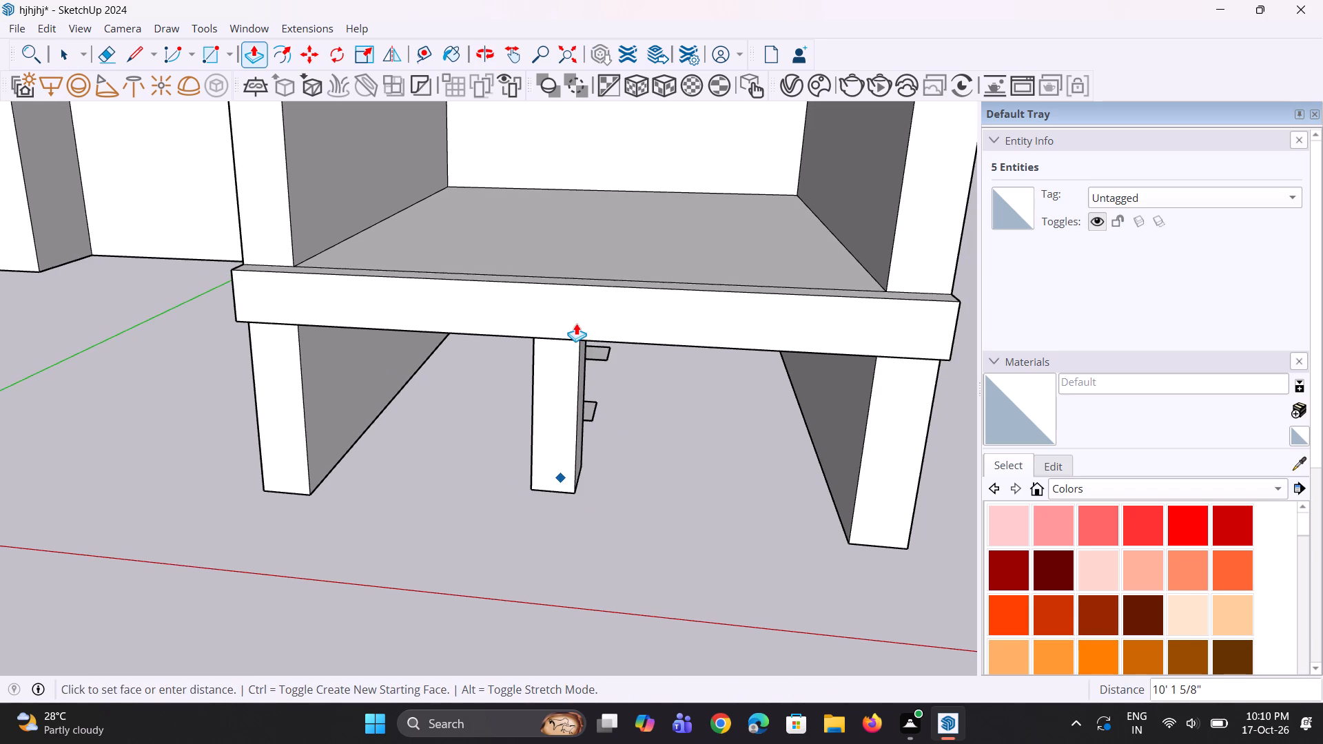
pyautogui.scroll(1, 576, 324)
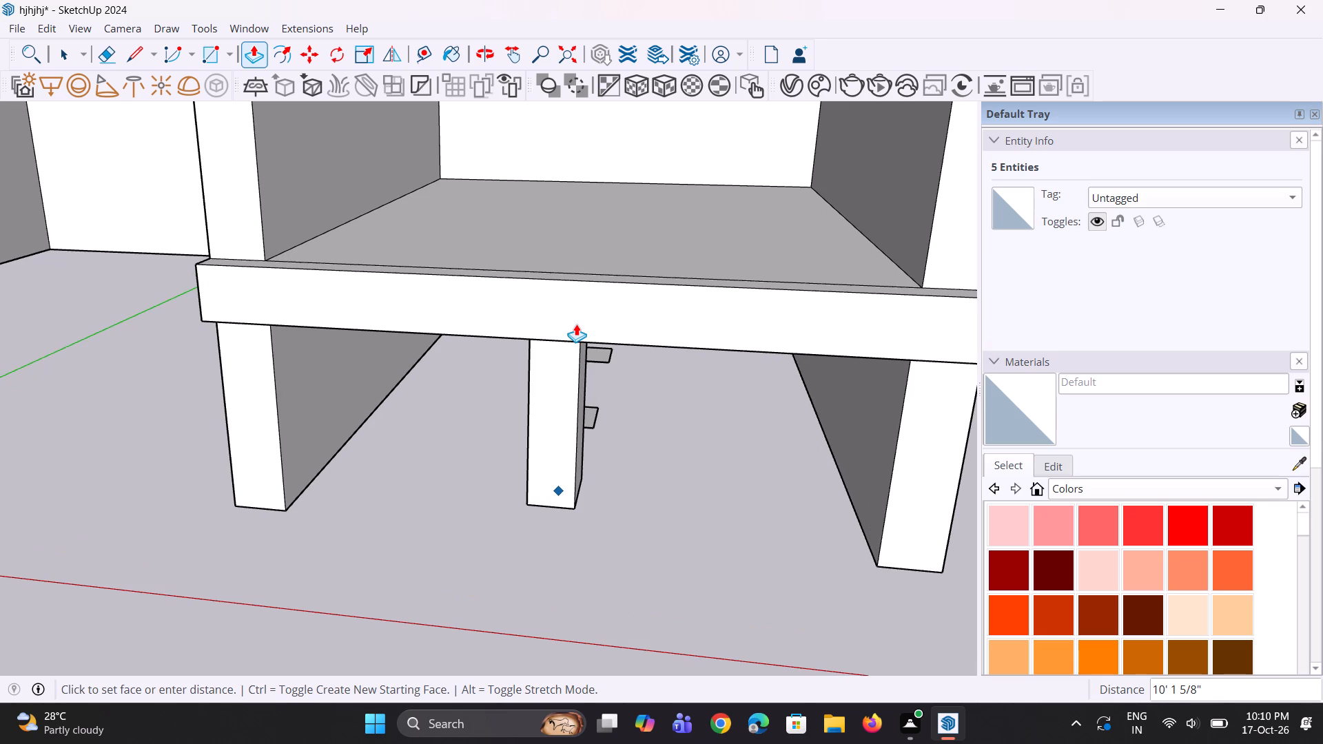
pyautogui.moveTo(576, 324); pyautogui.dragTo(587, 278, button='middle')
pyautogui.scroll(2, 582, 281)
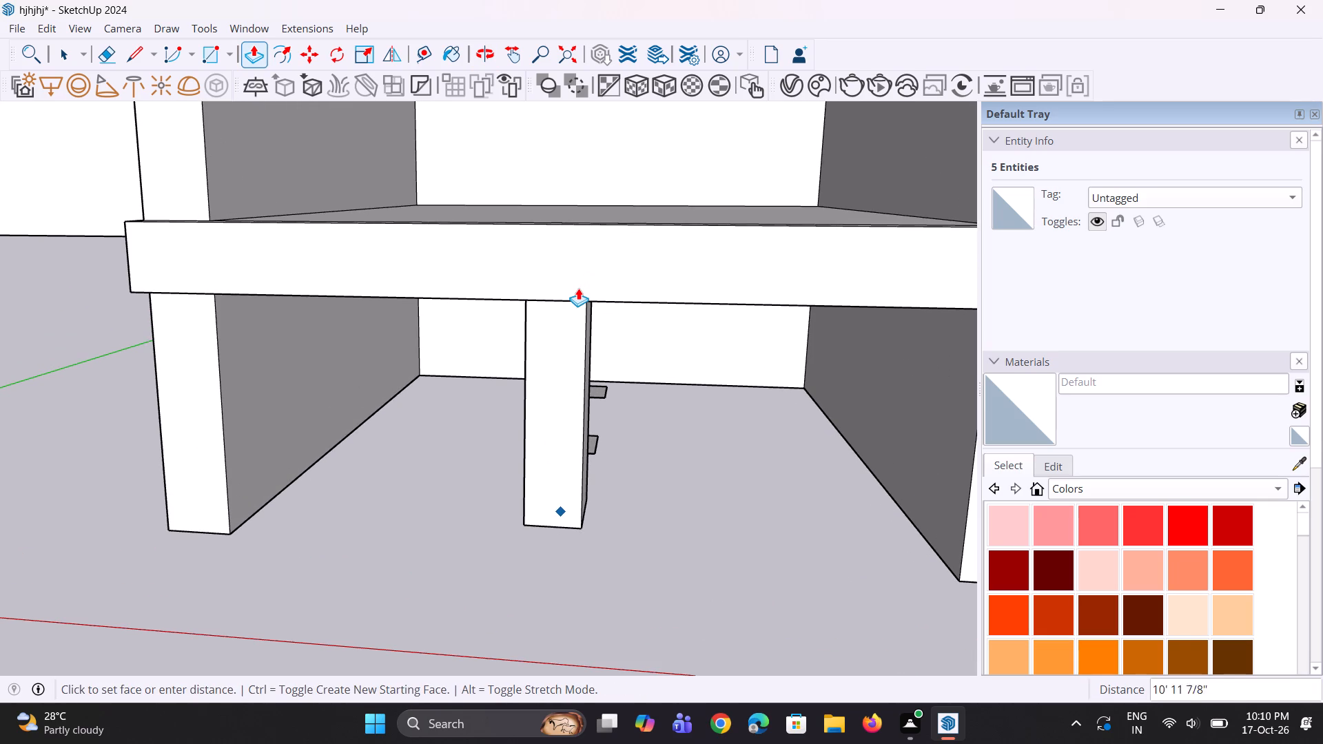
pyautogui.moveTo(577, 291); pyautogui.dragTo(611, 256, button='middle')
pyautogui.click(606, 235)
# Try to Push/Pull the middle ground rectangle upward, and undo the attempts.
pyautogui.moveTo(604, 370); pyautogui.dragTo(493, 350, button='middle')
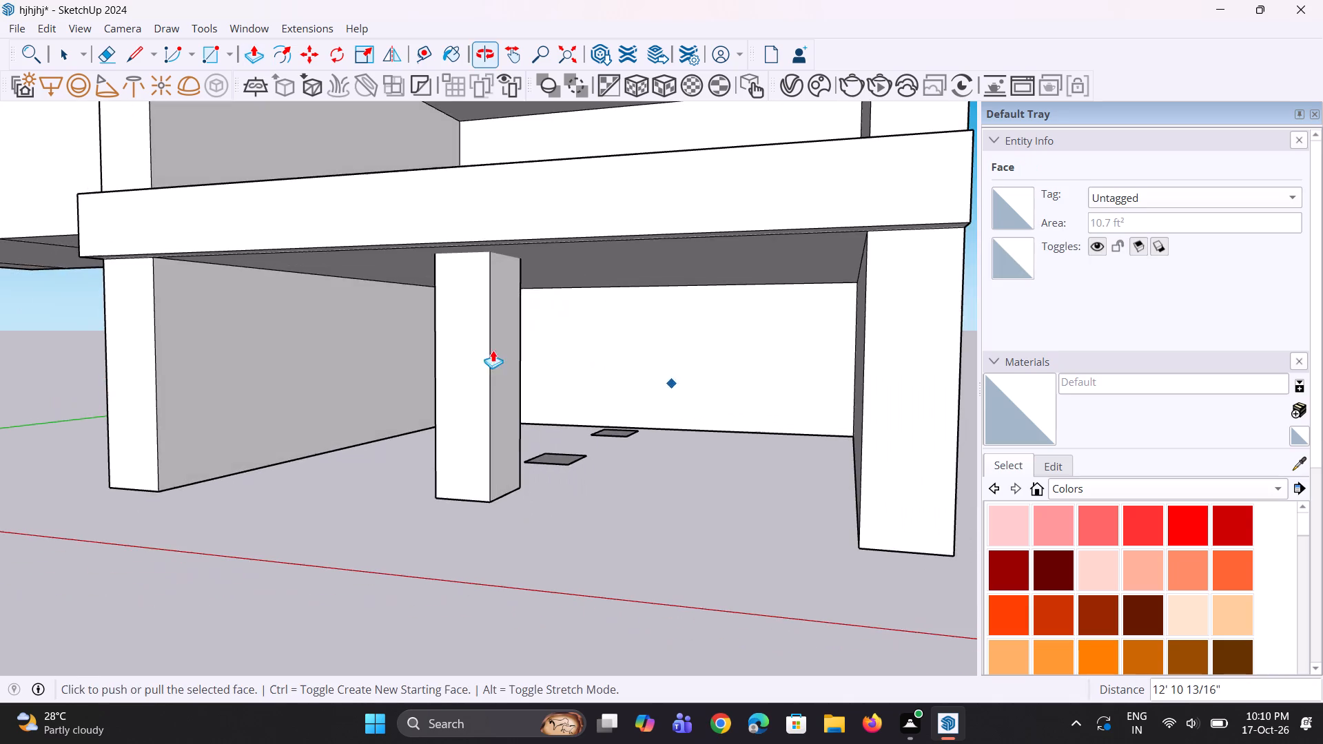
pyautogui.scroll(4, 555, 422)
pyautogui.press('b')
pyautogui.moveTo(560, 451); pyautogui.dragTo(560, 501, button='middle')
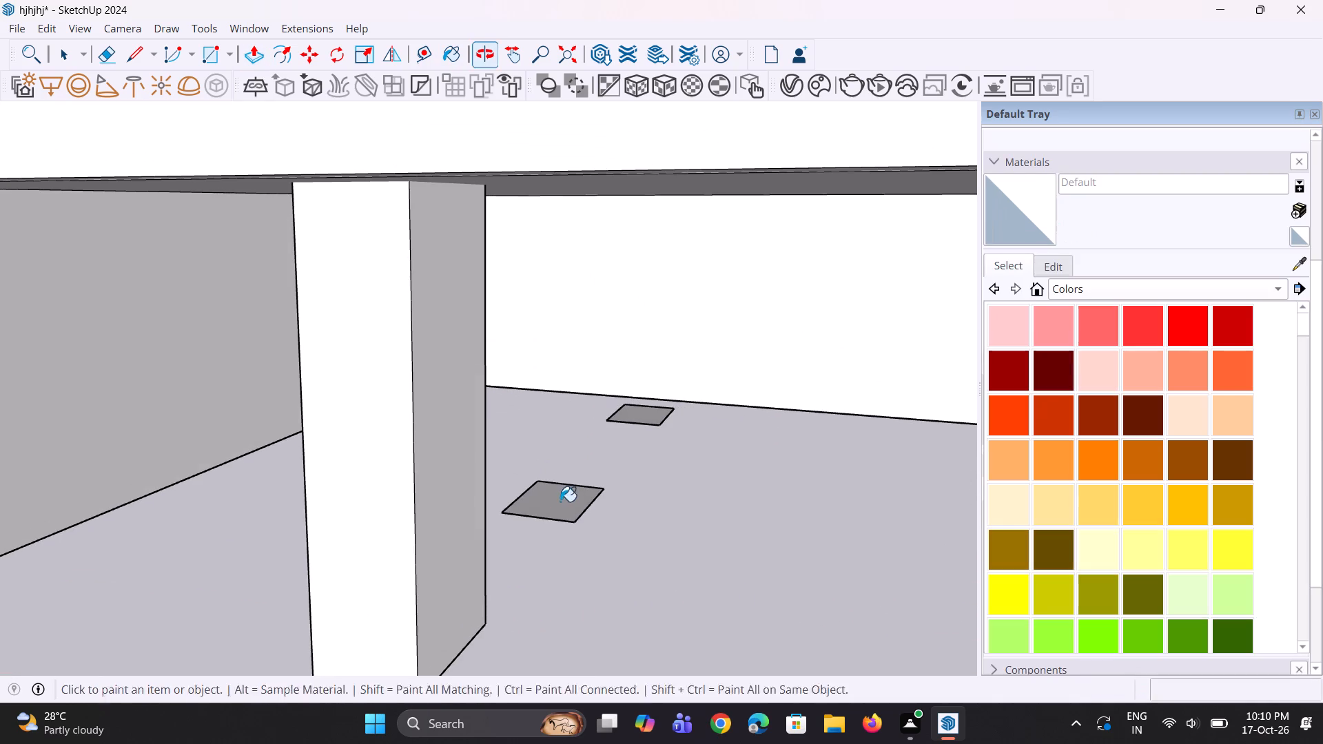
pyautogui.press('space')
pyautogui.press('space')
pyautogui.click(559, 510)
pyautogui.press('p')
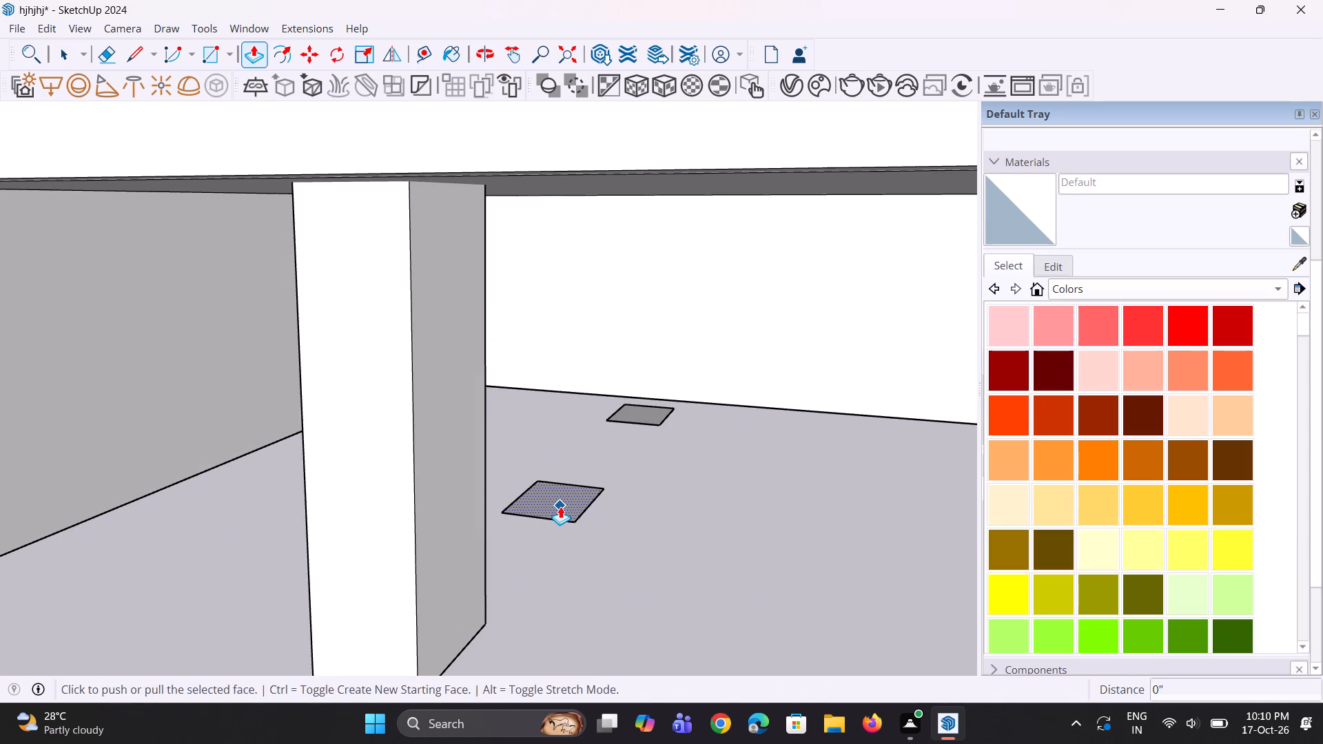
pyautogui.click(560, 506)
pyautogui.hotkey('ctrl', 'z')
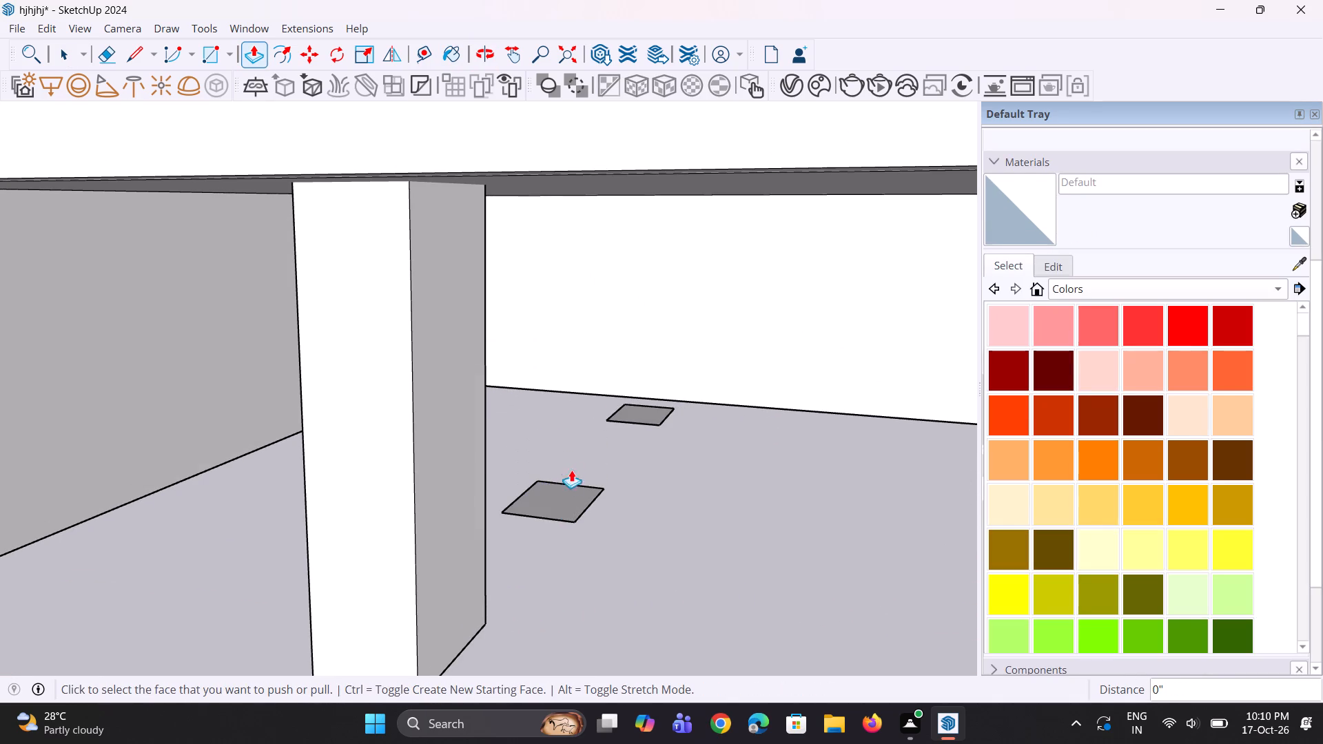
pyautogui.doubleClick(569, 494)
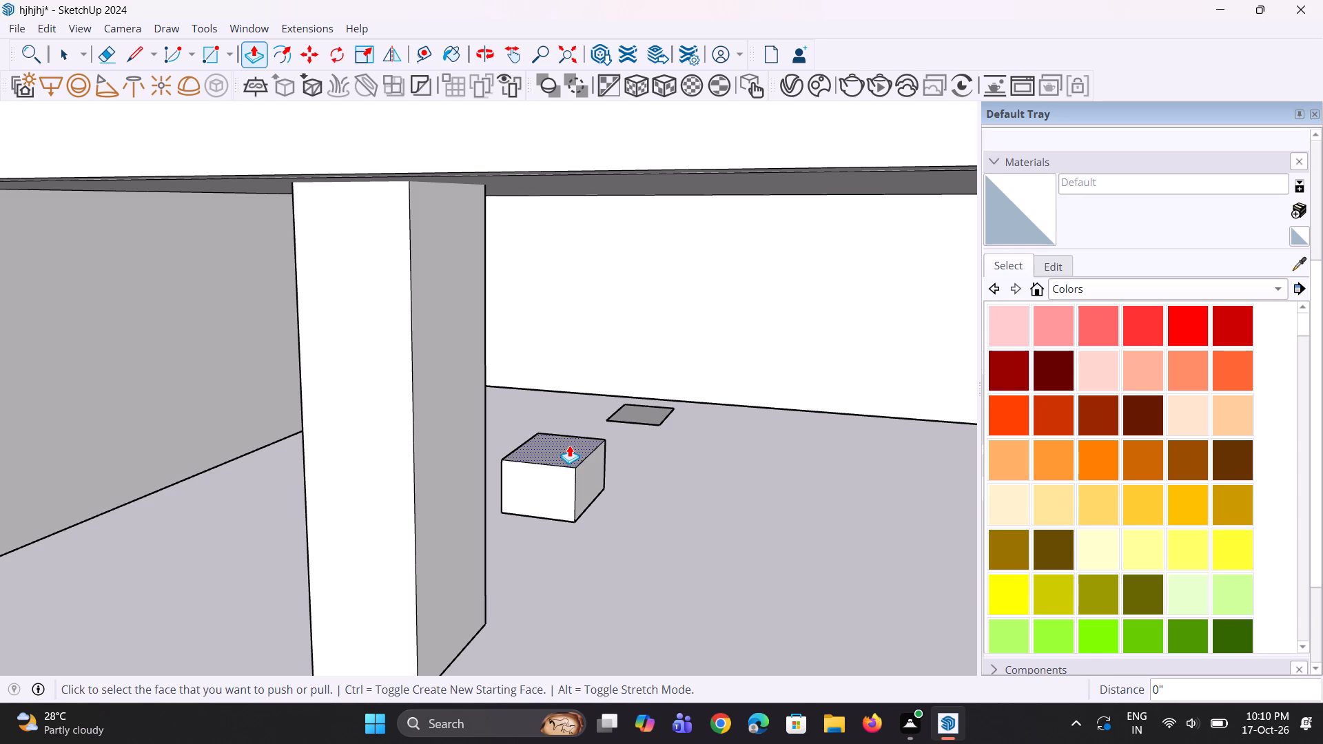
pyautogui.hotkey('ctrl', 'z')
# Push/Pull the middle ground rectangle up about 12' 6" to form a second pillar under the slab.
pyautogui.click(562, 489)
pyautogui.scroll(-5, 568, 429)
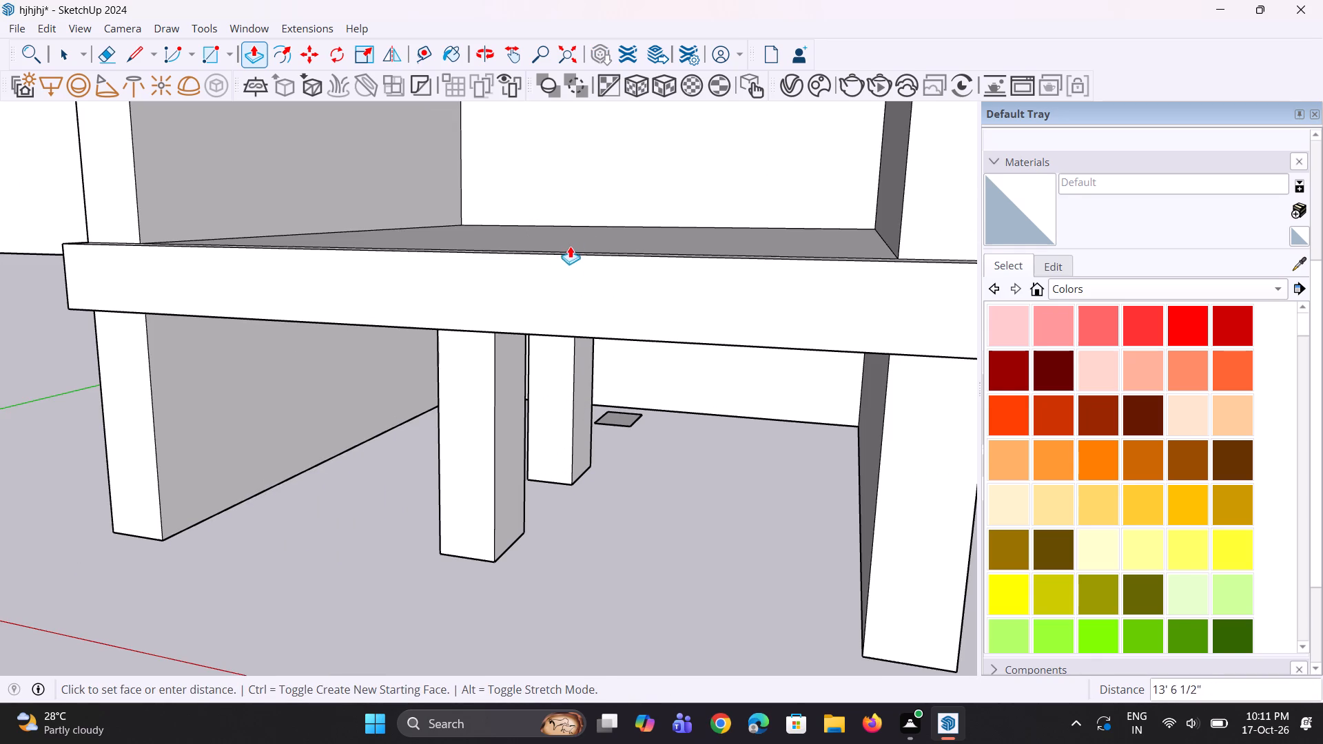
pyautogui.click(530, 260)
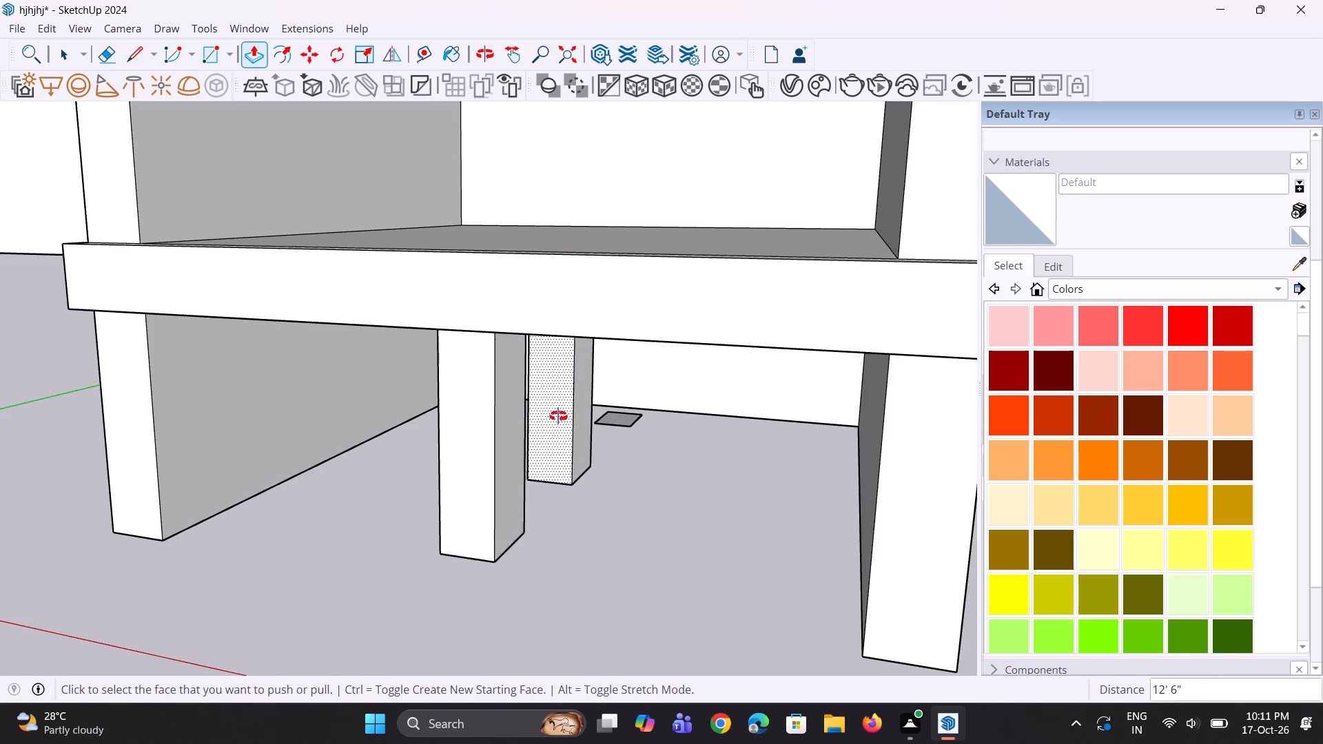
# Repeat the same 12' 6" Push/Pull on the ground rectangle by the rear wall to form the third pillar.
pyautogui.moveTo(558, 416); pyautogui.dragTo(540, 345, button='middle')
pyautogui.scroll(7, 599, 455)
pyautogui.moveTo(624, 455); pyautogui.dragTo(628, 524, button='middle')
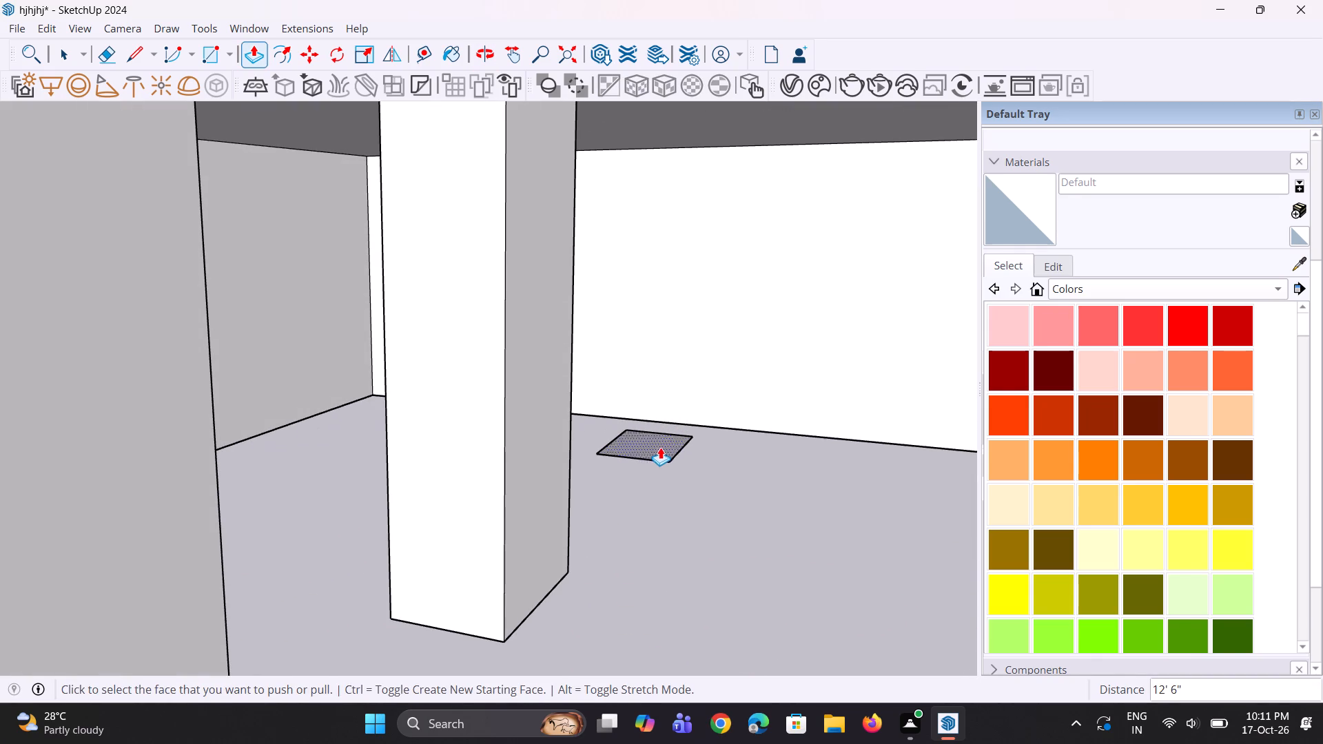
pyautogui.doubleClick(660, 447)
# Examine the row of three central pillars beneath the slab from the front and from both sides.
pyautogui.scroll(-12, 598, 565)
pyautogui.moveTo(347, 522); pyautogui.dragTo(571, 477, button='middle')
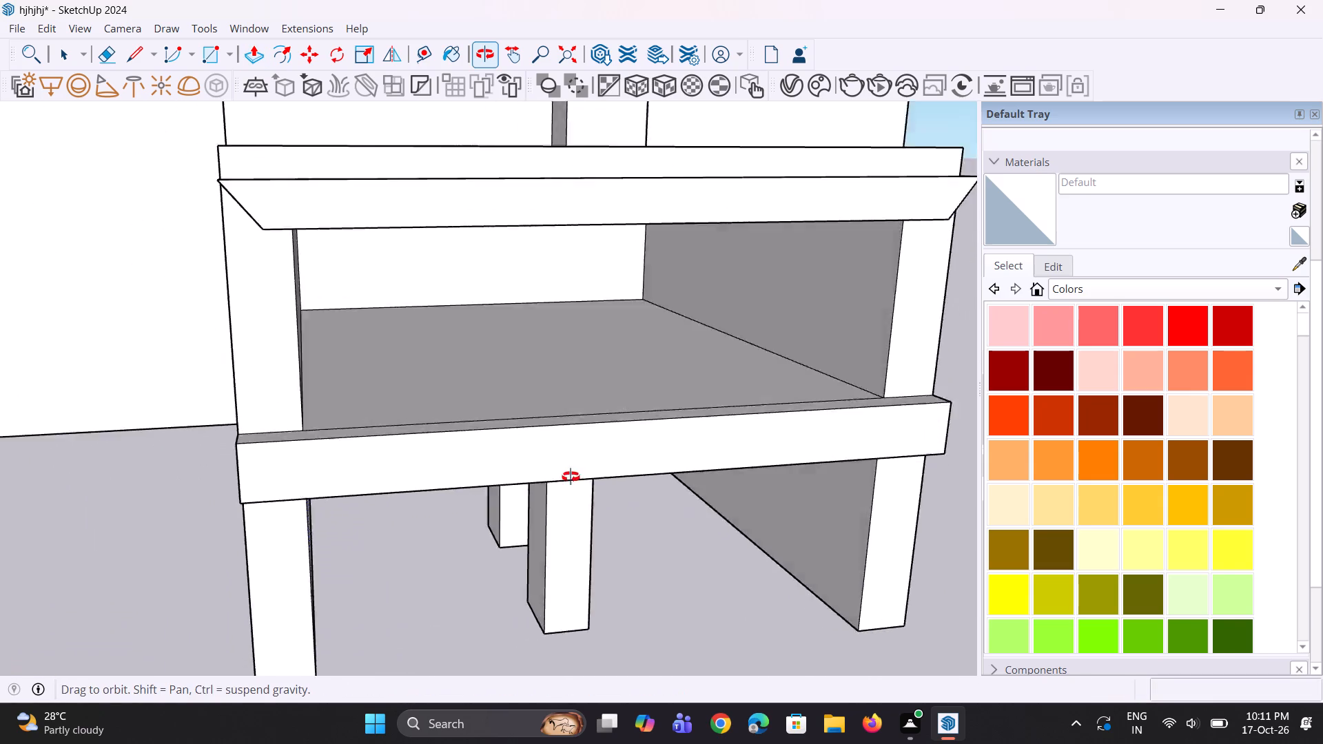
pyautogui.moveTo(571, 477); pyautogui.dragTo(541, 436, button='middle')
pyautogui.scroll(-5, 511, 423)
pyautogui.moveTo(518, 479); pyautogui.dragTo(471, 512, button='middle')
pyautogui.press('space')
pyautogui.press('space')
pyautogui.scroll(-5, 495, 504)
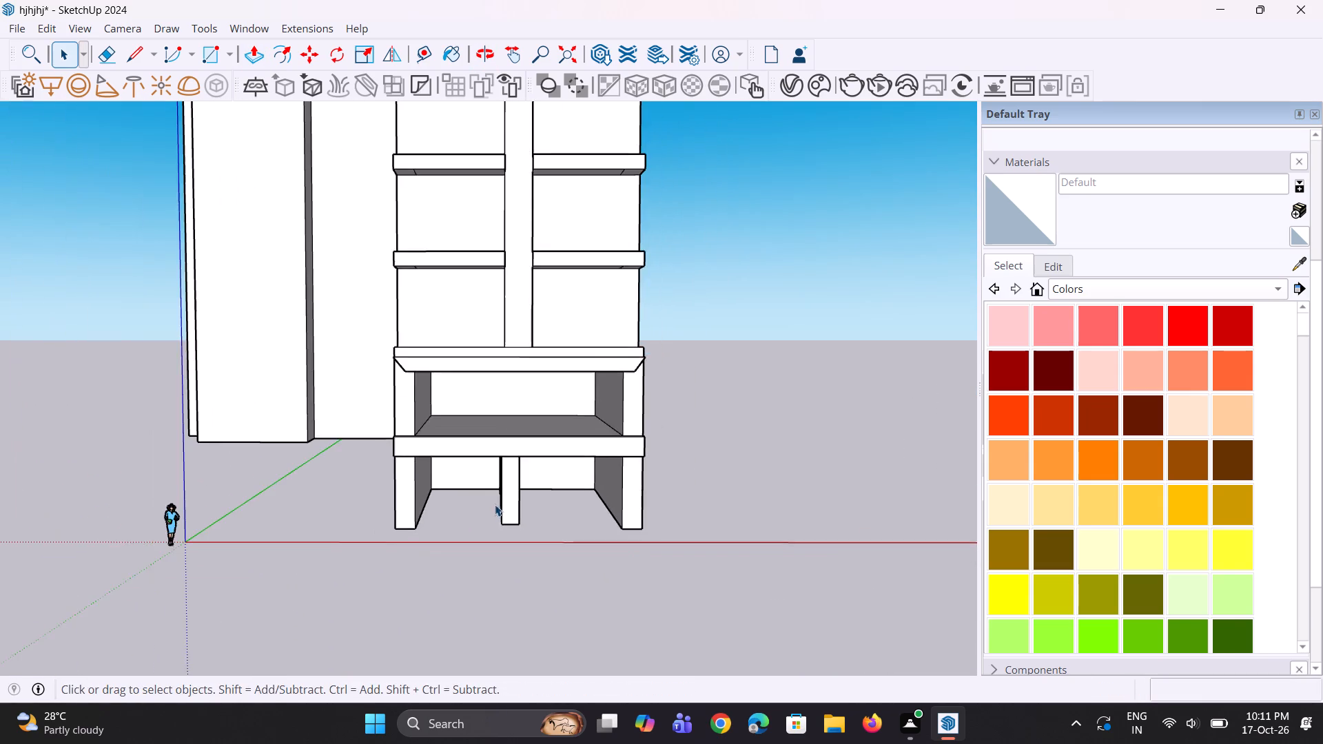
pyautogui.moveTo(493, 510); pyautogui.dragTo(500, 527, button='middle')
pyautogui.scroll(4, 445, 530)
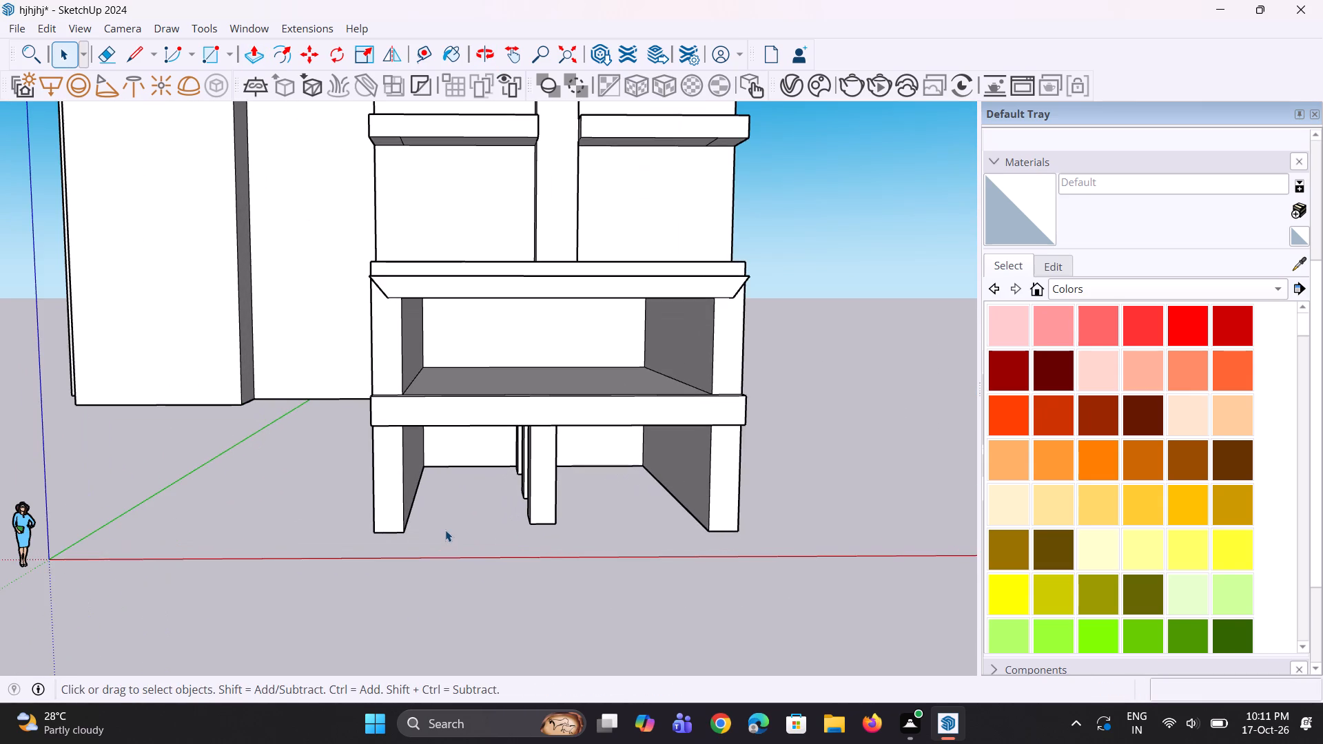
pyautogui.moveTo(445, 530); pyautogui.dragTo(441, 513, button='middle')
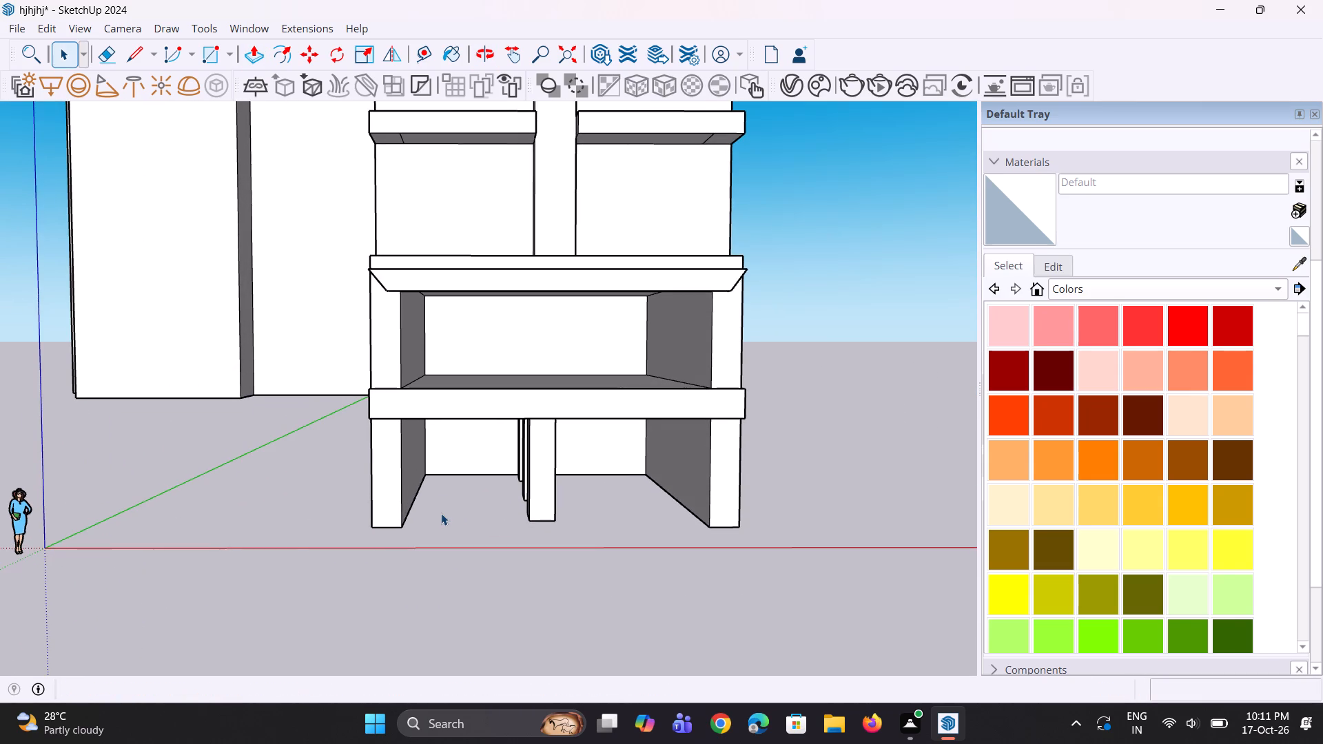
pyautogui.scroll(4, 442, 493)
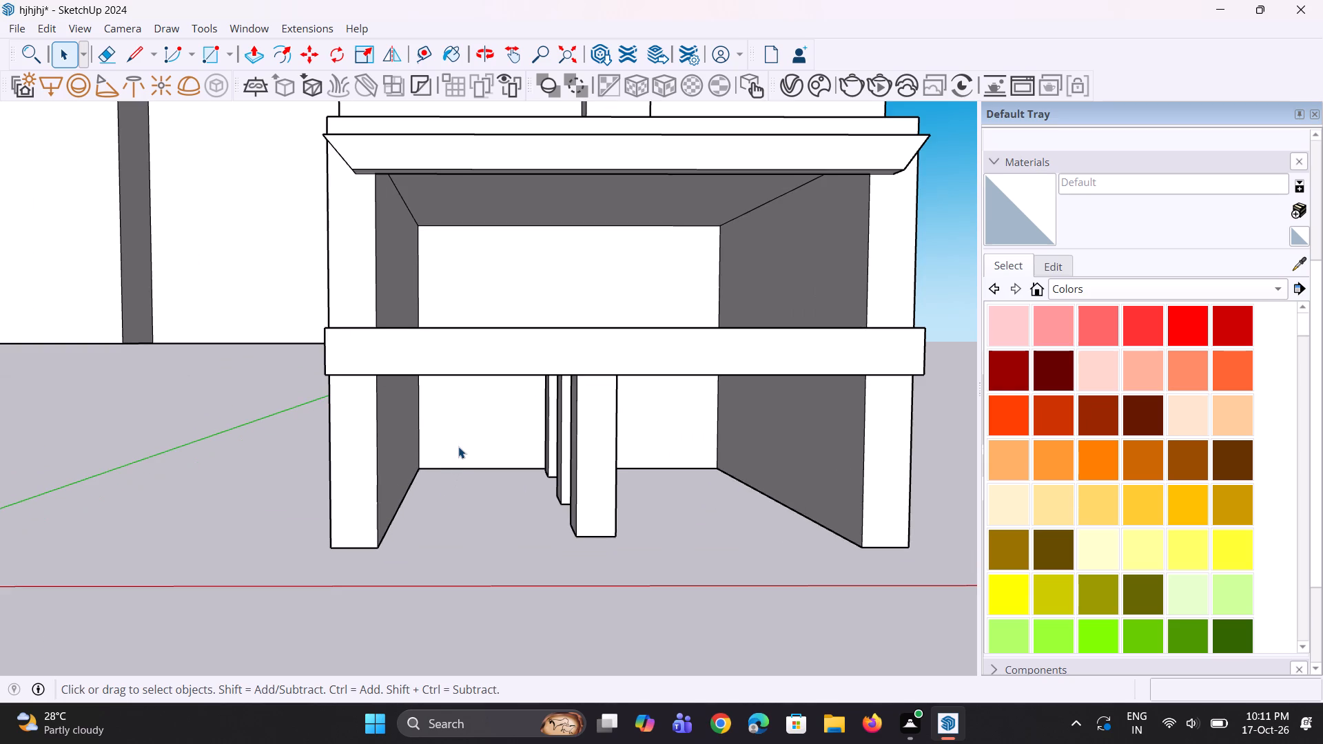
# Undo the three Push/Pull operations that formed the central pillars under the slab, going back to the flat ground rectangles.
pyautogui.click(458, 446)
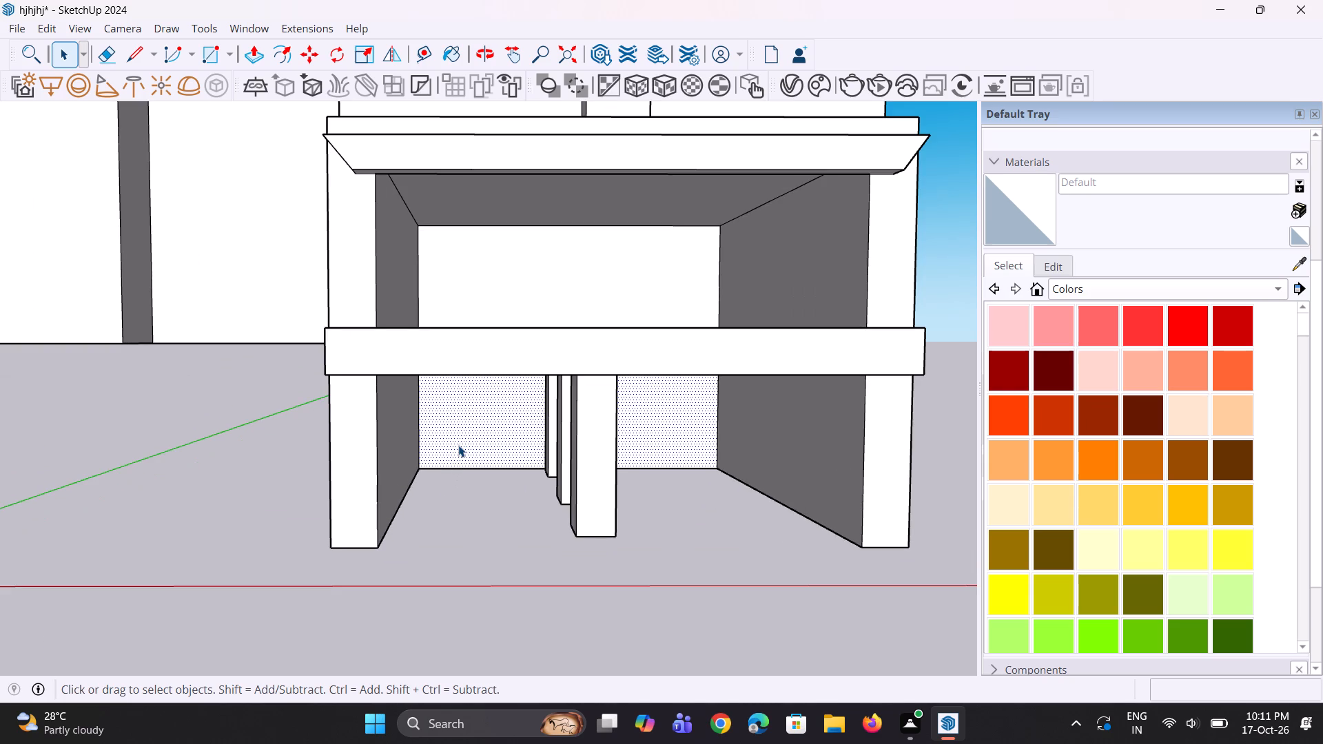
pyautogui.moveTo(496, 486); pyautogui.dragTo(460, 490, button='middle')
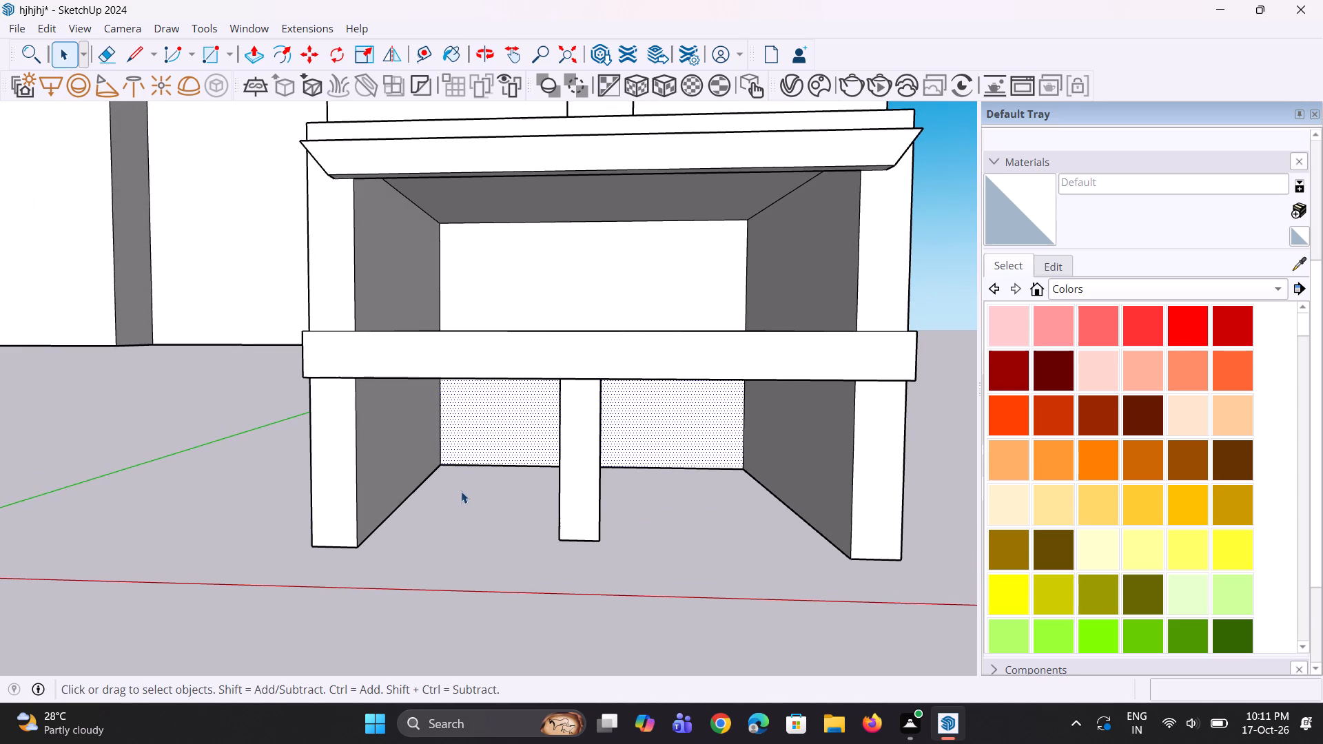
pyautogui.scroll(-4, 479, 500)
pyautogui.moveTo(486, 505); pyautogui.dragTo(498, 513, button='middle')
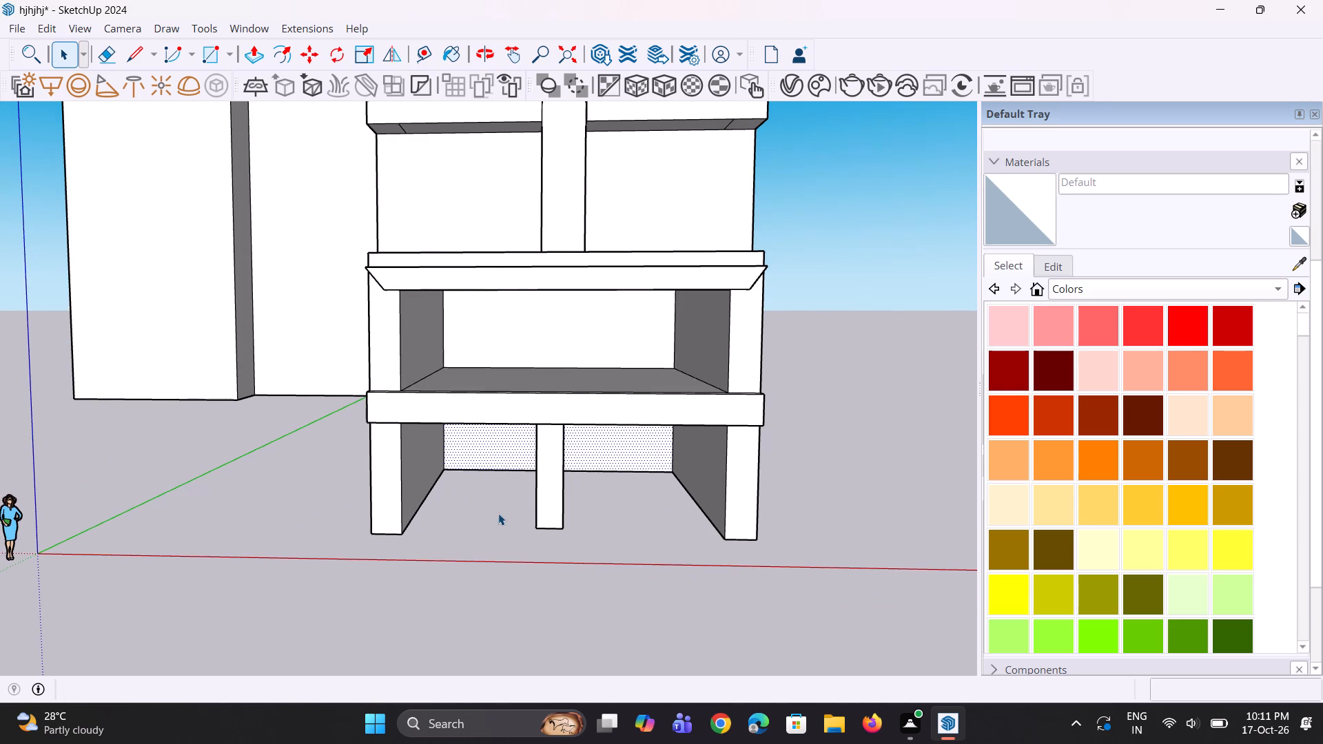
pyautogui.moveTo(548, 486); pyautogui.dragTo(543, 514, button='middle')
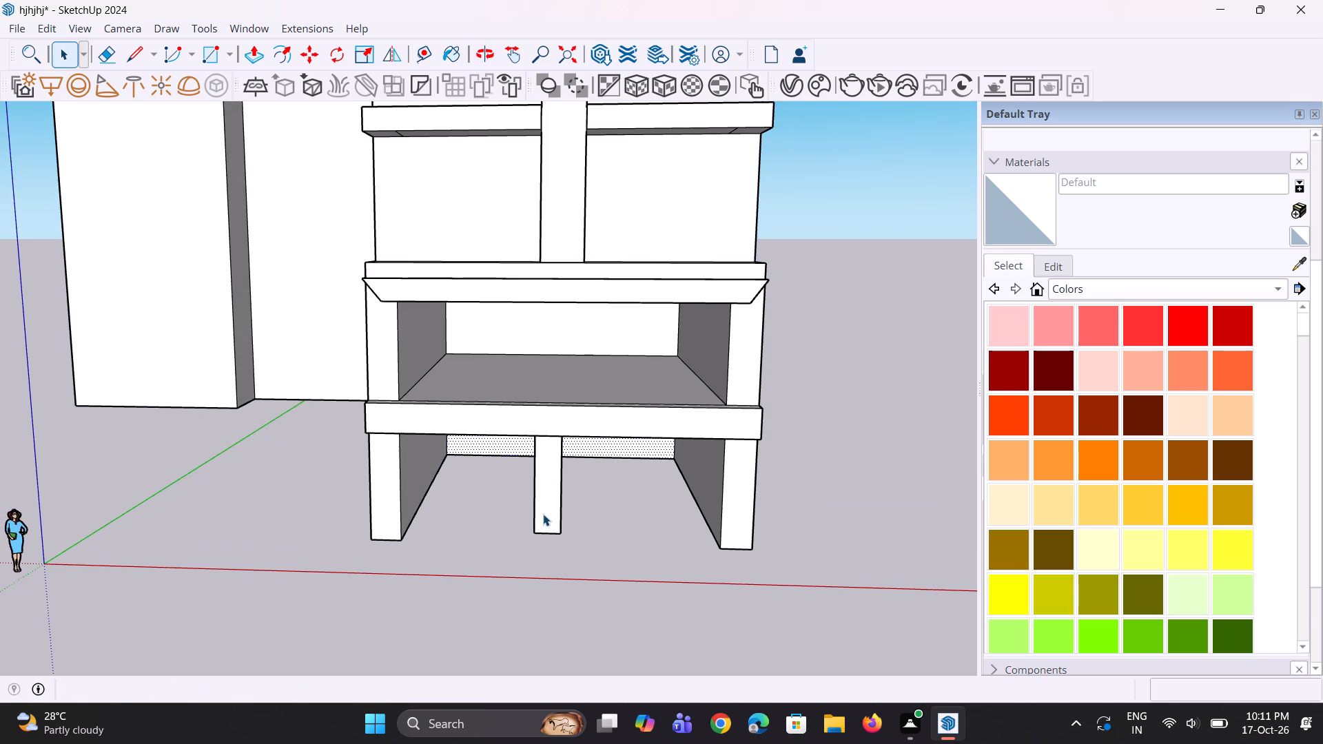
pyautogui.hotkey('ctrl', 'z')
pyautogui.hotkey('ctrl', 'z')
pyautogui.hotkey('ctrl', 'z')
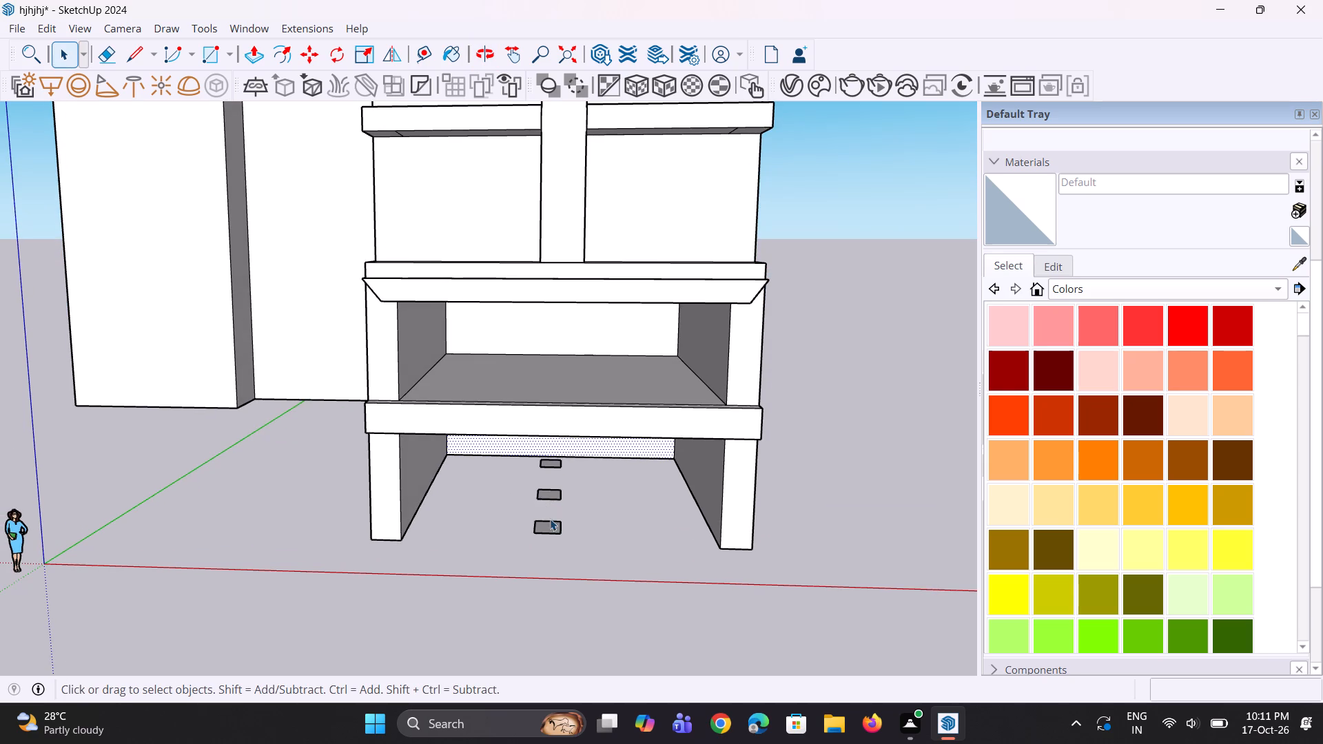
# Push/Pull the front ground rectangle up 23' 8" through the slab to the underside of the bevelled lip, forming a two-storey pillar.
pyautogui.press('p')
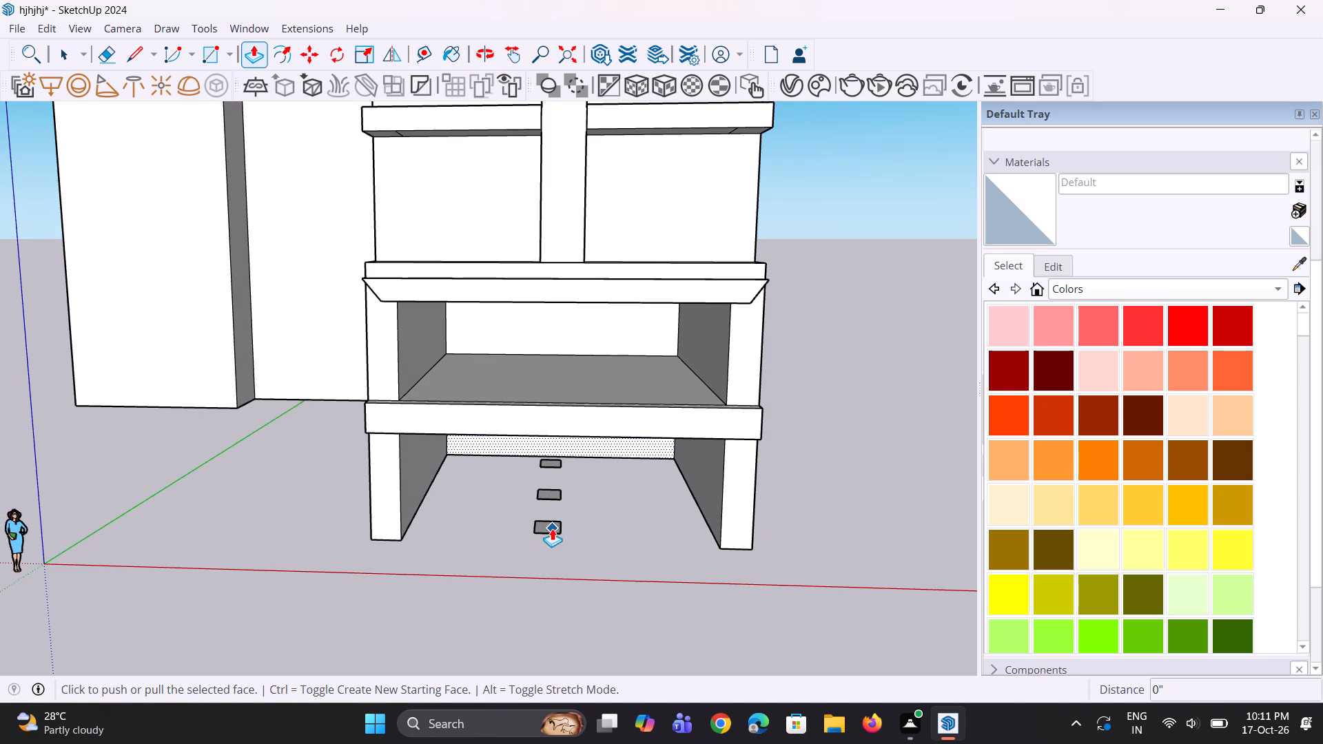
pyautogui.scroll(6, 552, 528)
pyautogui.click(552, 517)
pyautogui.press('Escape')
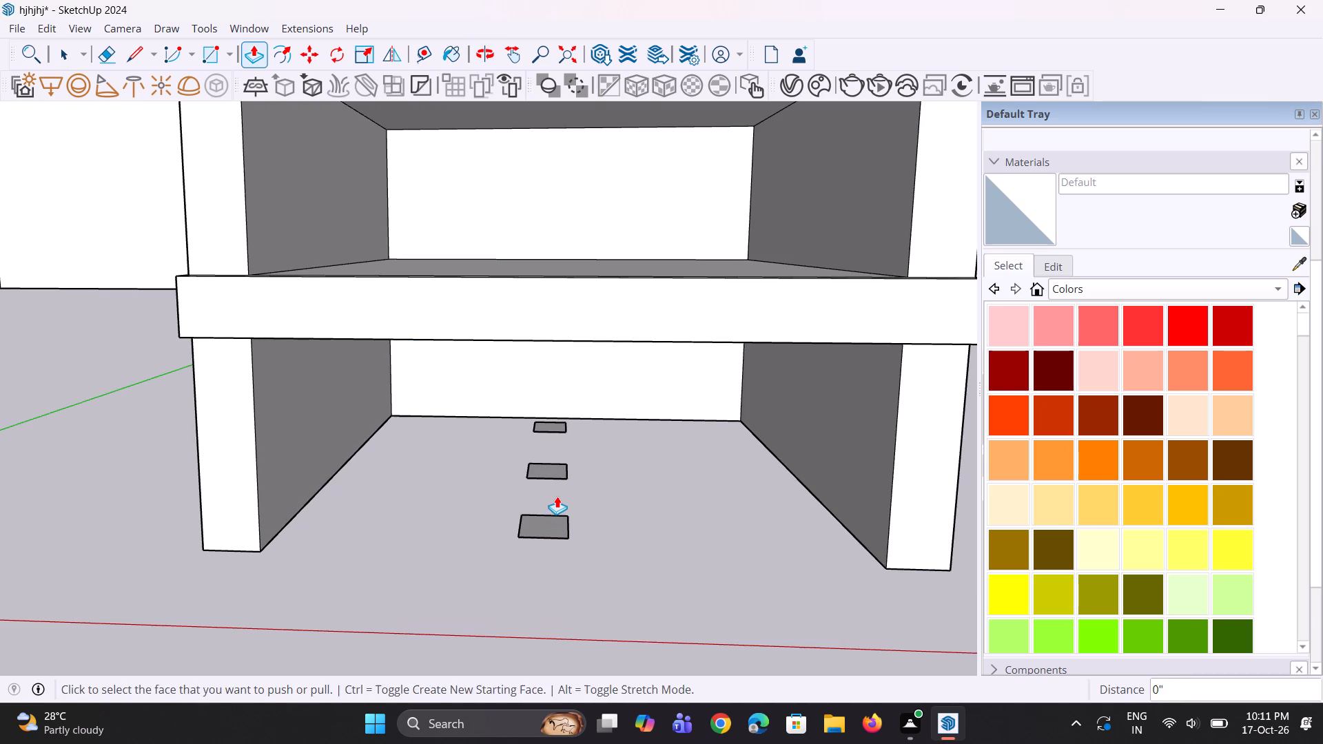
pyautogui.press('space')
pyautogui.press('space')
pyautogui.click(548, 528)
pyautogui.press('p')
pyautogui.click(548, 528)
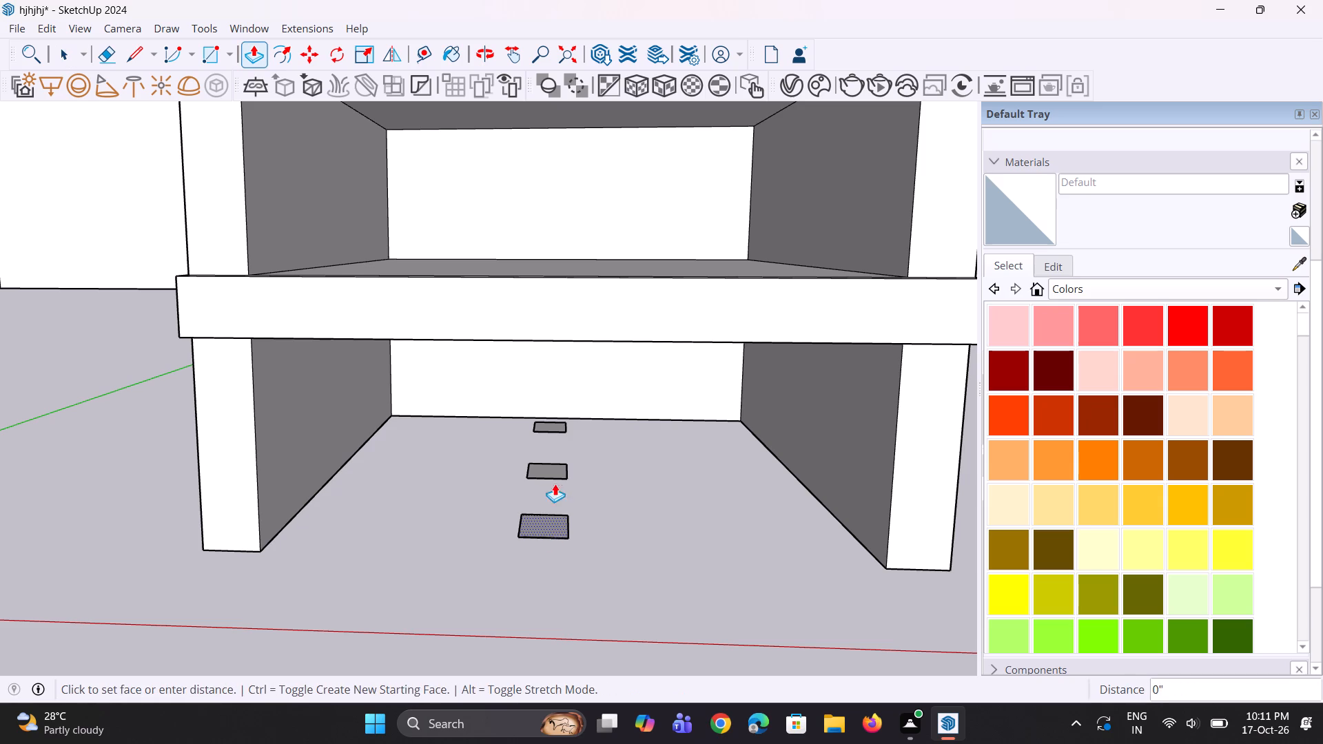
pyautogui.scroll(-4, 553, 474)
pyautogui.click(541, 210)
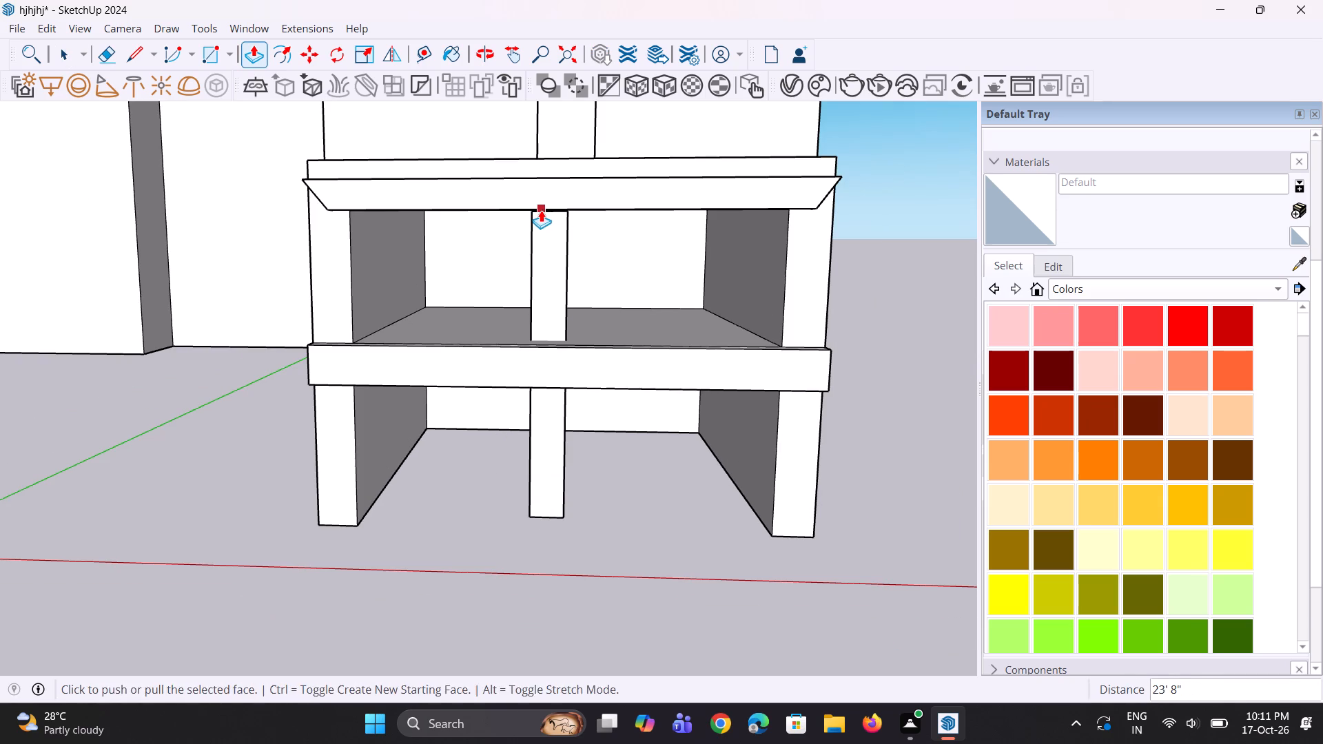
pyautogui.moveTo(547, 296); pyautogui.dragTo(536, 253, button='middle')
pyautogui.scroll(-5, 489, 420)
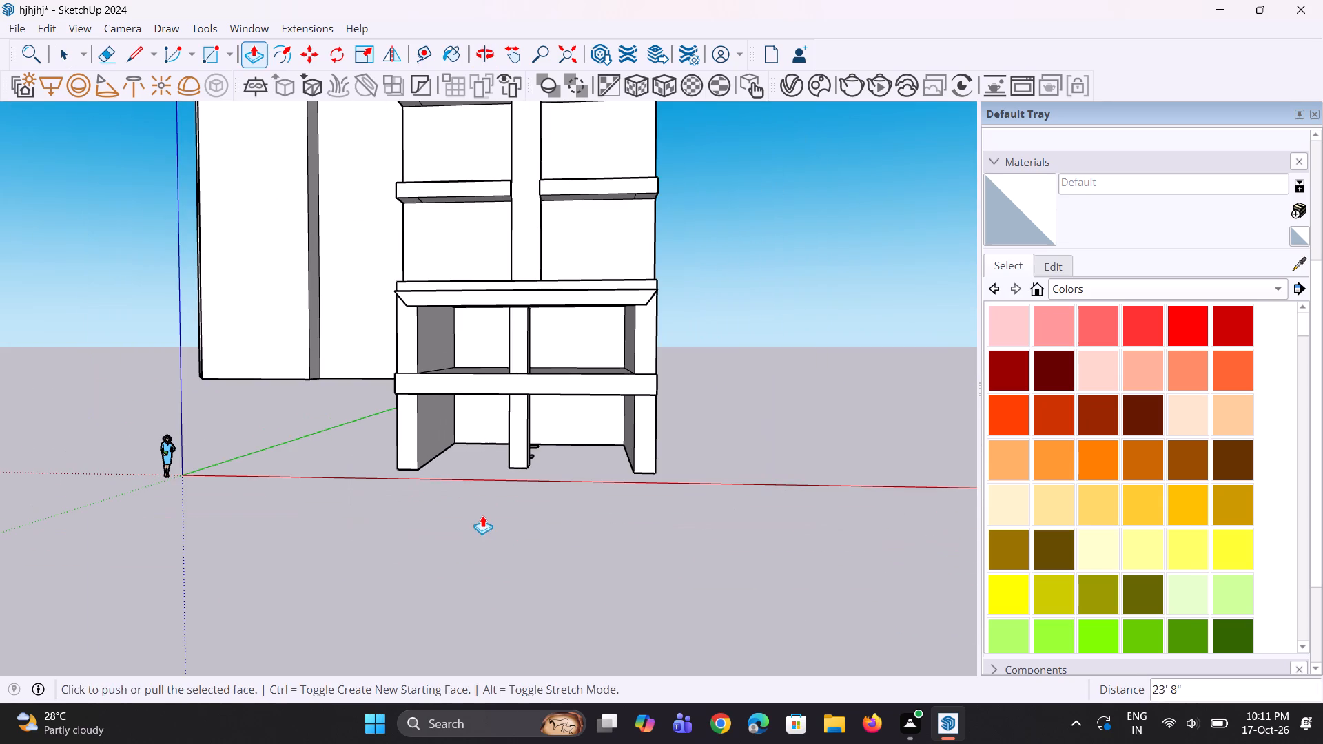
pyautogui.click(482, 515)
pyautogui.press('space')
# Delete the middle and rear ground rectangles behind the front central pillar.
pyautogui.moveTo(496, 535); pyautogui.dragTo(500, 561, button='middle')
pyautogui.scroll(8, 588, 497)
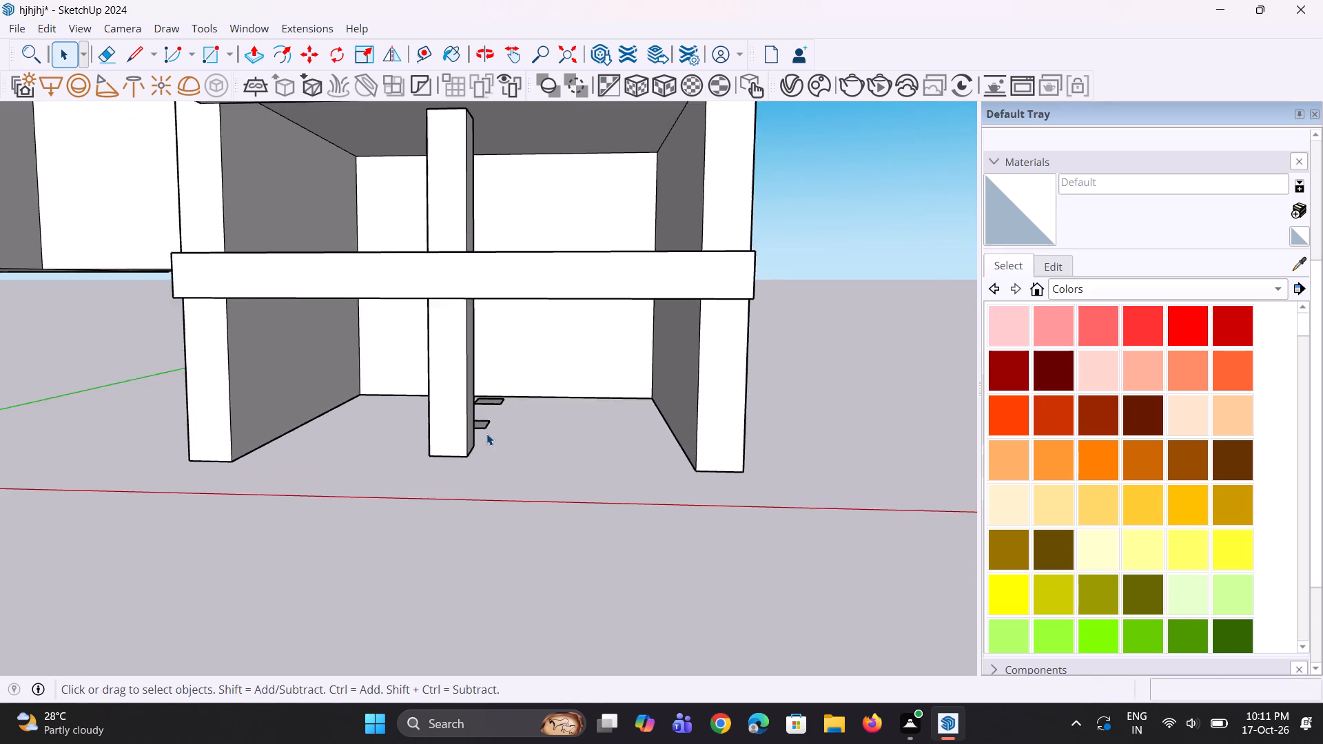
pyautogui.scroll(6, 486, 433)
pyautogui.moveTo(483, 424); pyautogui.dragTo(421, 468, button='middle')
pyautogui.scroll(2, 441, 424)
pyautogui.moveTo(367, 404); pyautogui.dragTo(518, 515)
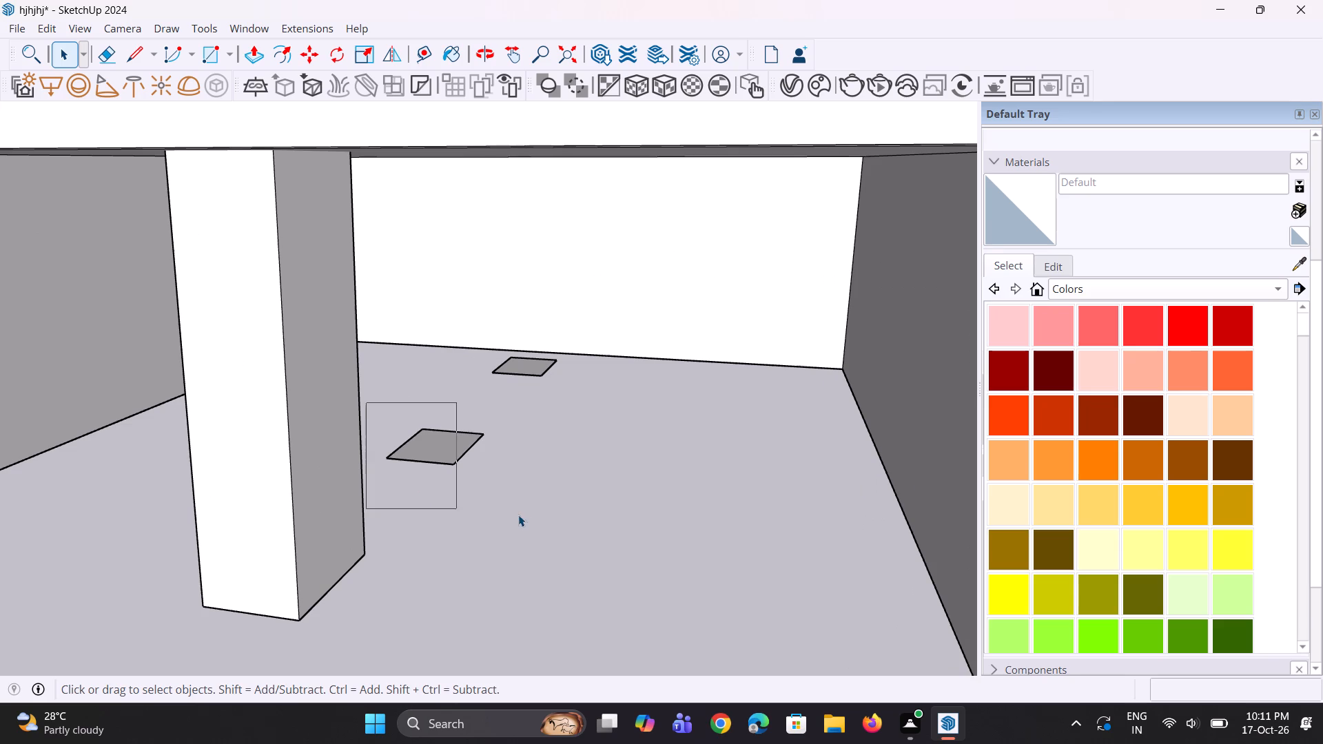
pyautogui.moveTo(518, 515); pyautogui.dragTo(524, 515)
pyautogui.press('Delete')
pyautogui.moveTo(482, 344); pyautogui.dragTo(572, 414)
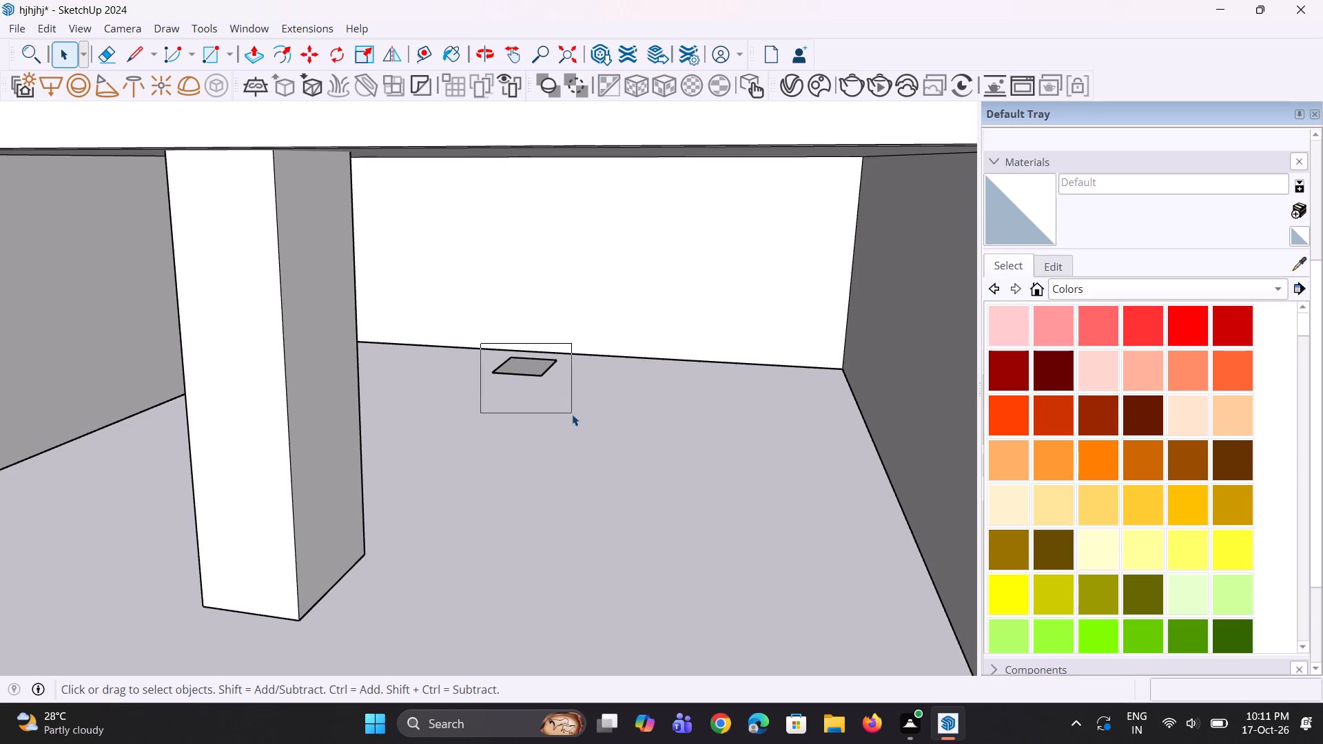
pyautogui.moveTo(572, 414); pyautogui.dragTo(573, 415)
pyautogui.press('Delete')
# Examine the single central pillar and the two open lower storeys from the front at several distances.
pyautogui.scroll(-11, 530, 426)
pyautogui.moveTo(430, 551); pyautogui.dragTo(550, 510, button='middle')
pyautogui.scroll(-6, 551, 509)
pyautogui.moveTo(519, 524); pyautogui.dragTo(505, 521, button='middle')
pyautogui.scroll(4, 449, 505)
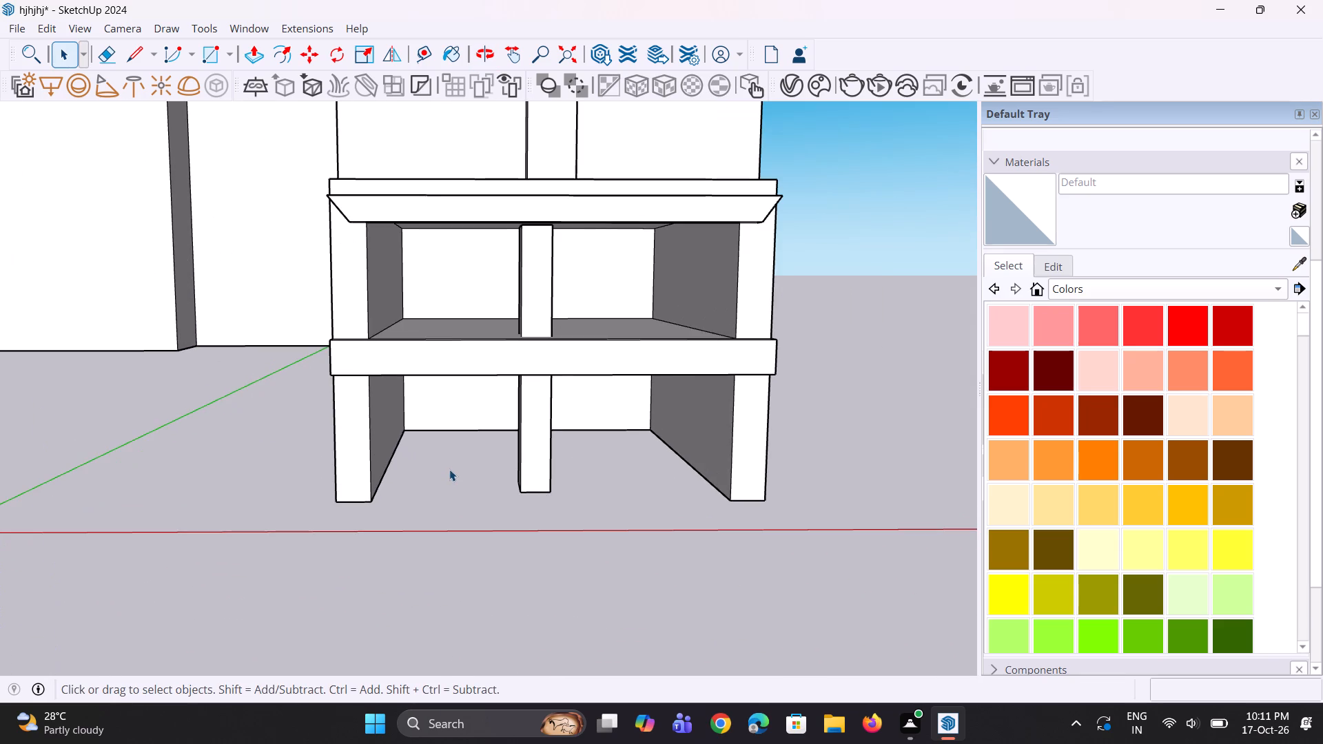
pyautogui.scroll(-4, 449, 469)
pyautogui.moveTo(449, 469); pyautogui.dragTo(434, 467, button='middle')
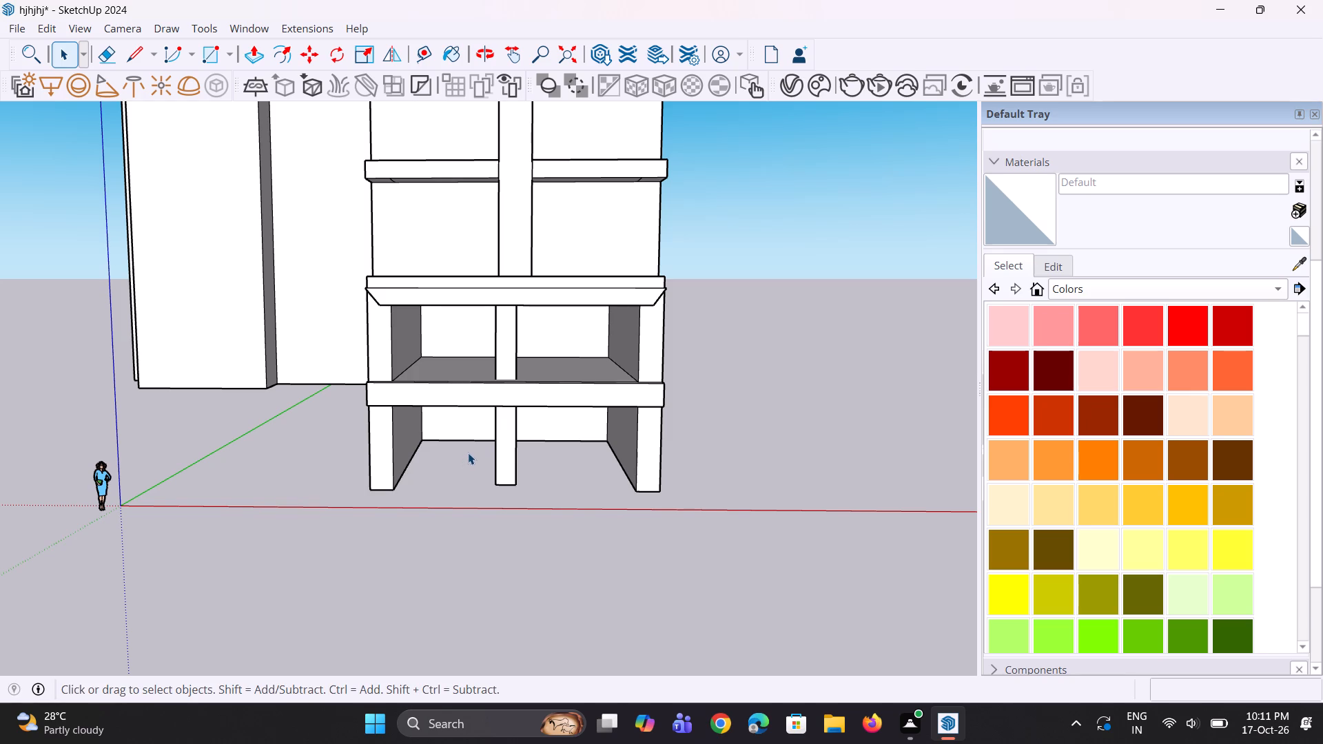
pyautogui.scroll(-4, 469, 453)
pyautogui.moveTo(469, 453); pyautogui.dragTo(447, 457, button='middle')
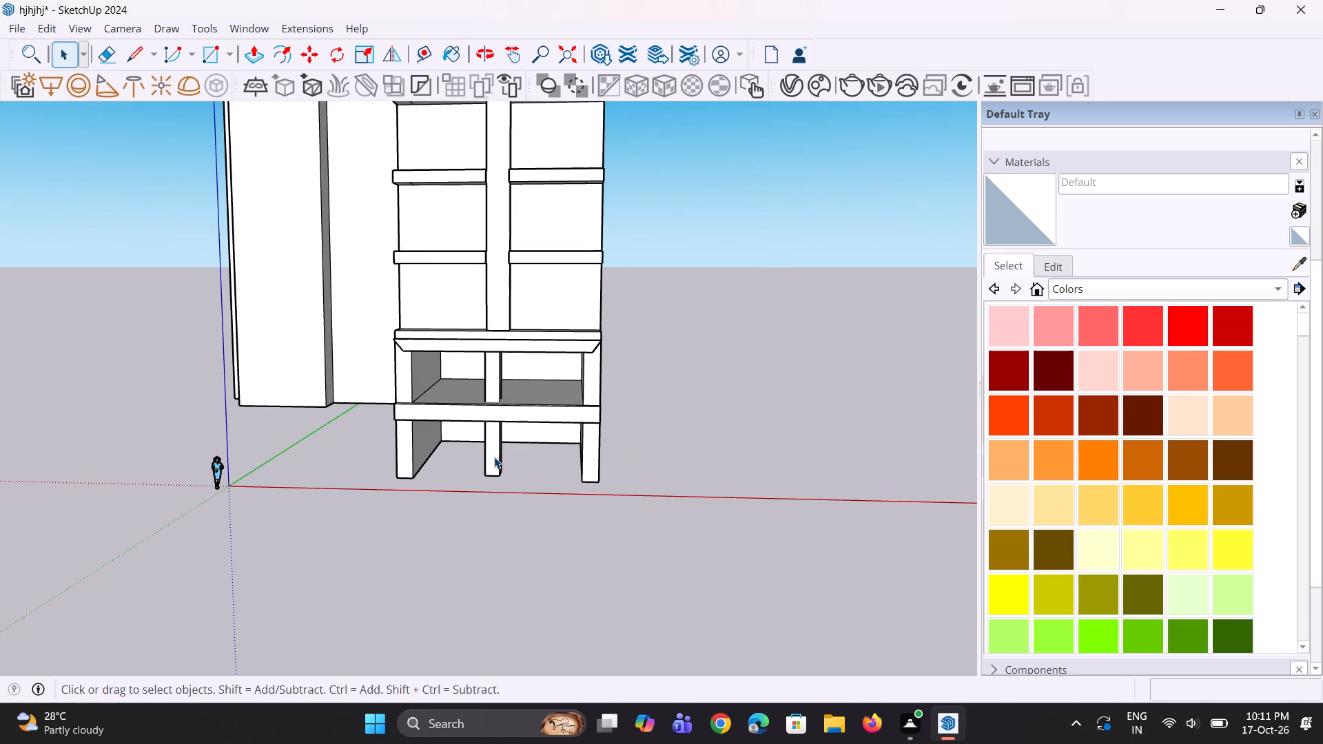
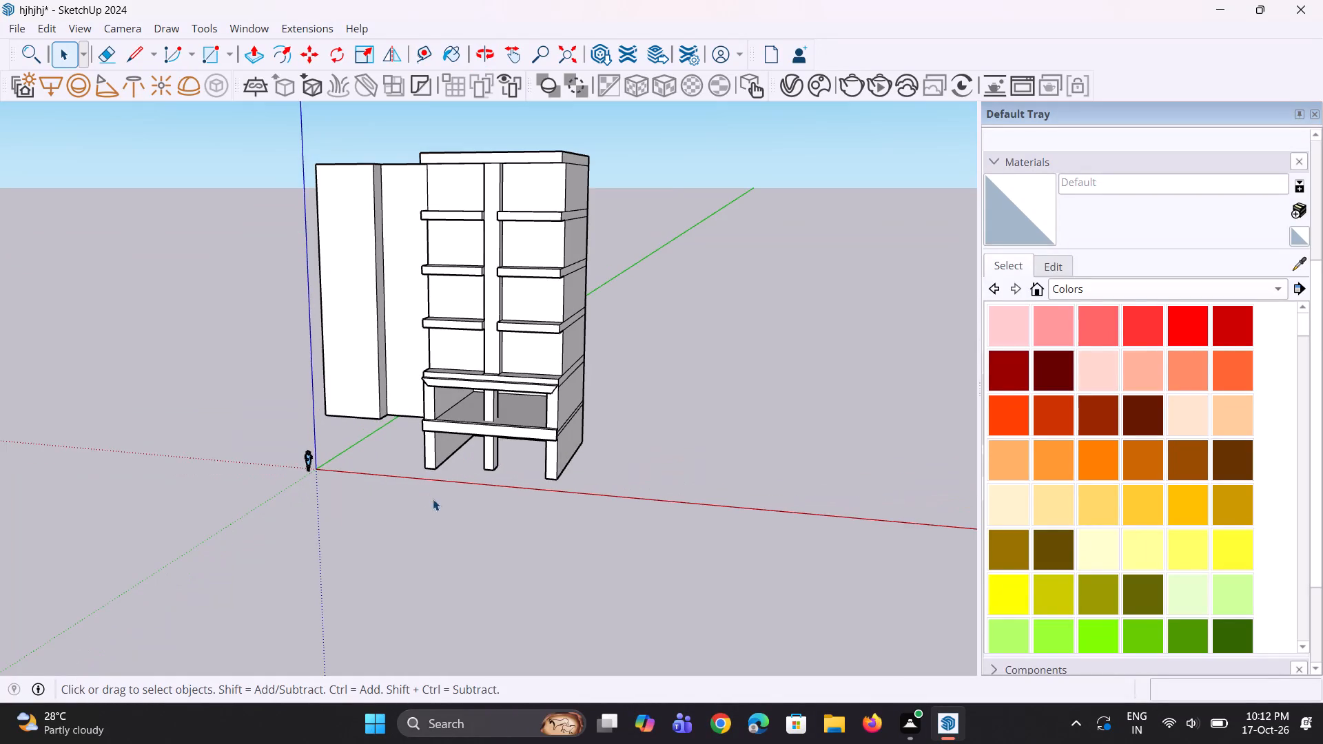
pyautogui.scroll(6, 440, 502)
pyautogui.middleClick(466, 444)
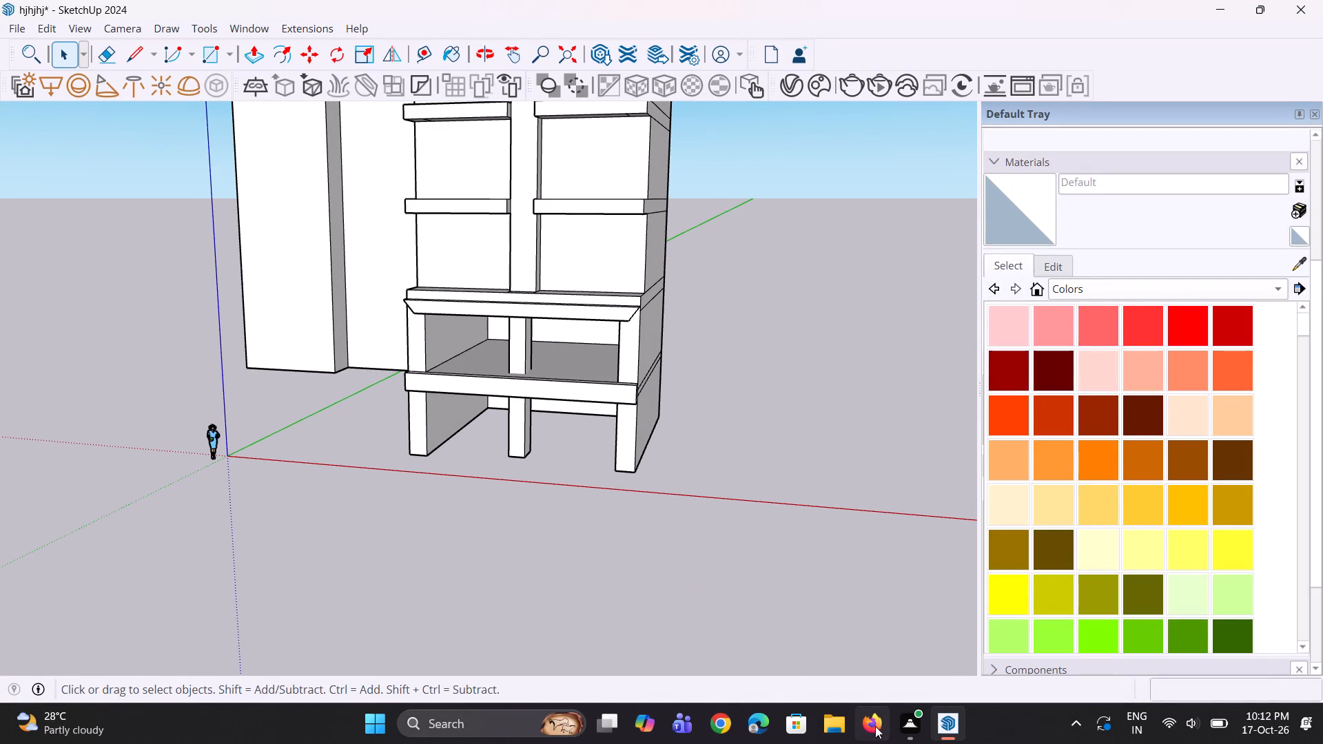
# Switch to Chrome, search Google for "3d warehouse" and open the 3D Warehouse site.
pyautogui.click(724, 719)
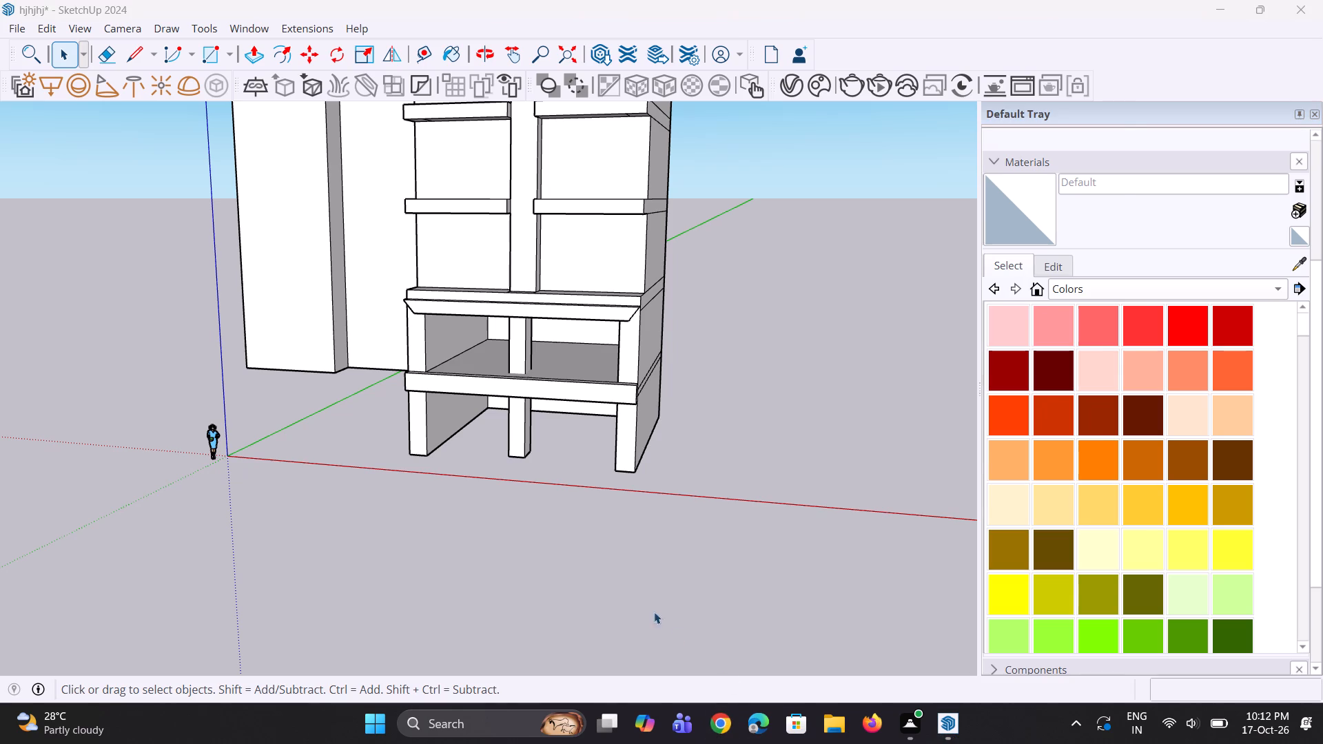
pyautogui.click(464, 322)
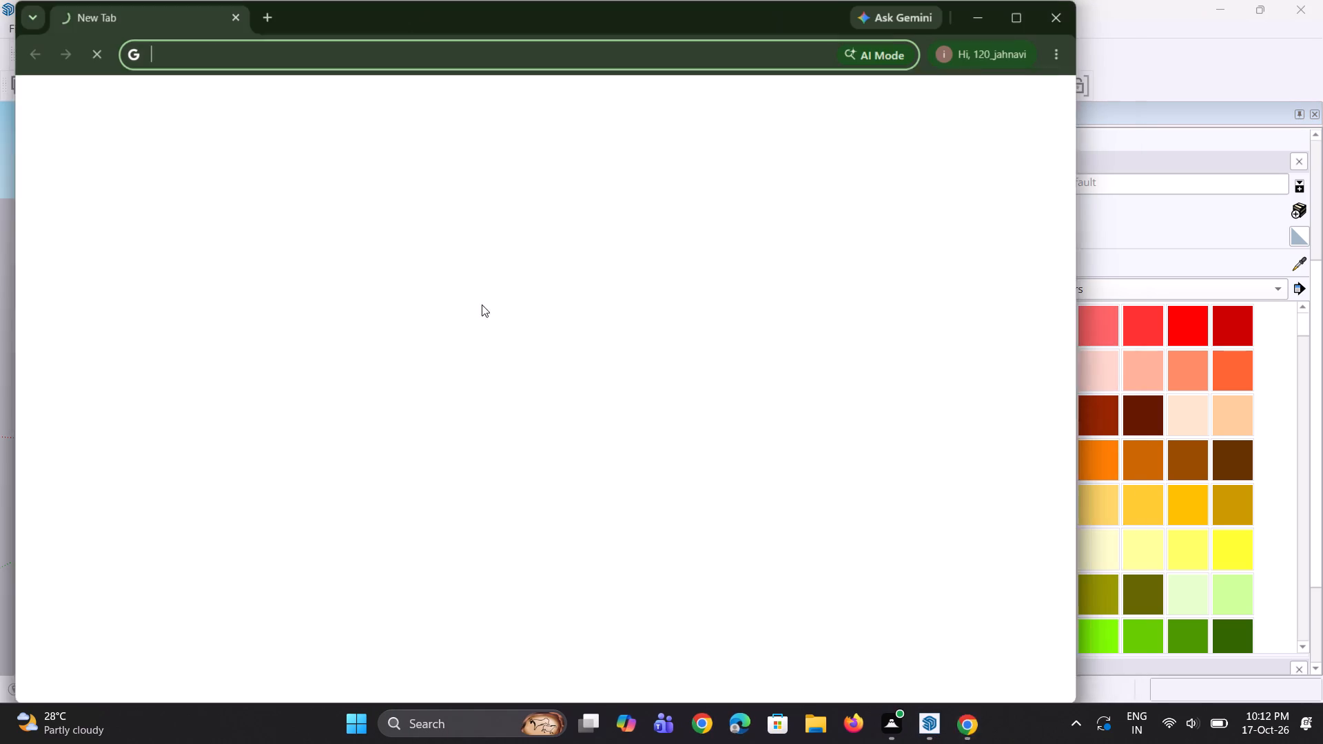
pyautogui.click(416, 316)
pyautogui.click(395, 402)
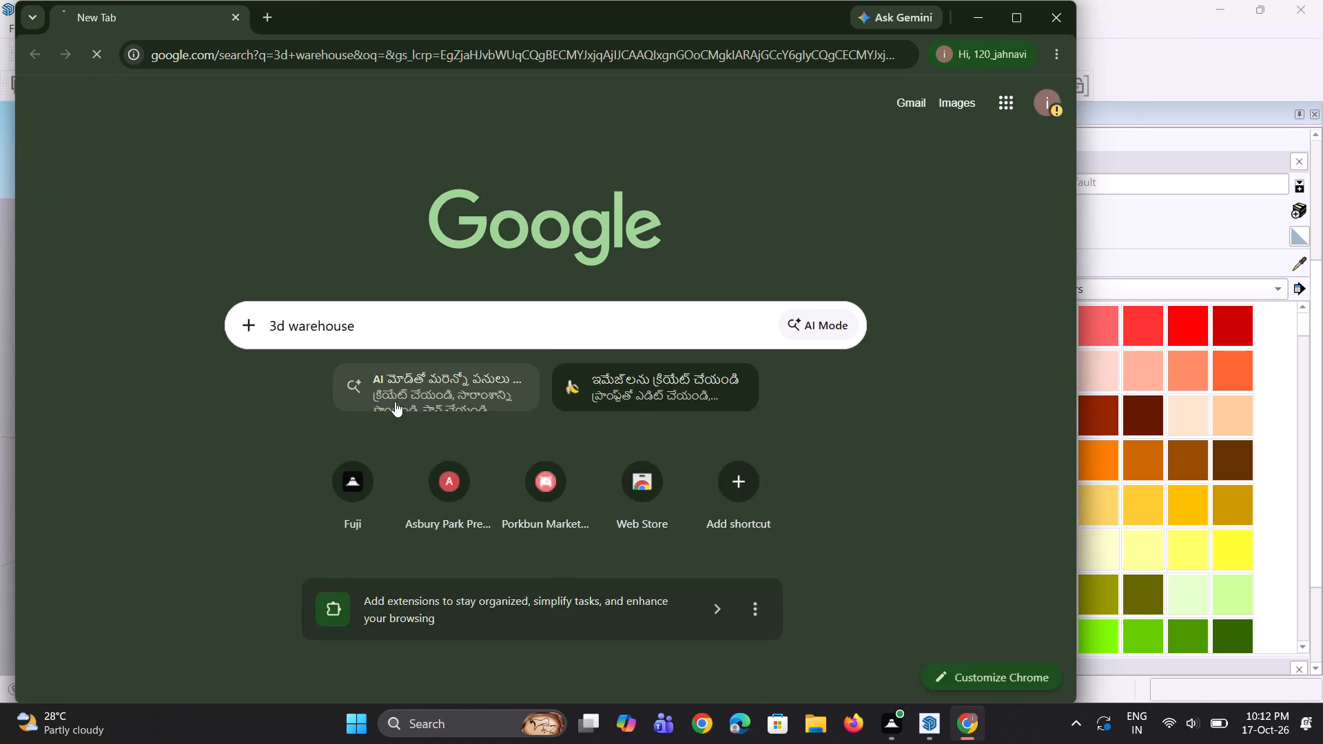
pyautogui.click(265, 260)
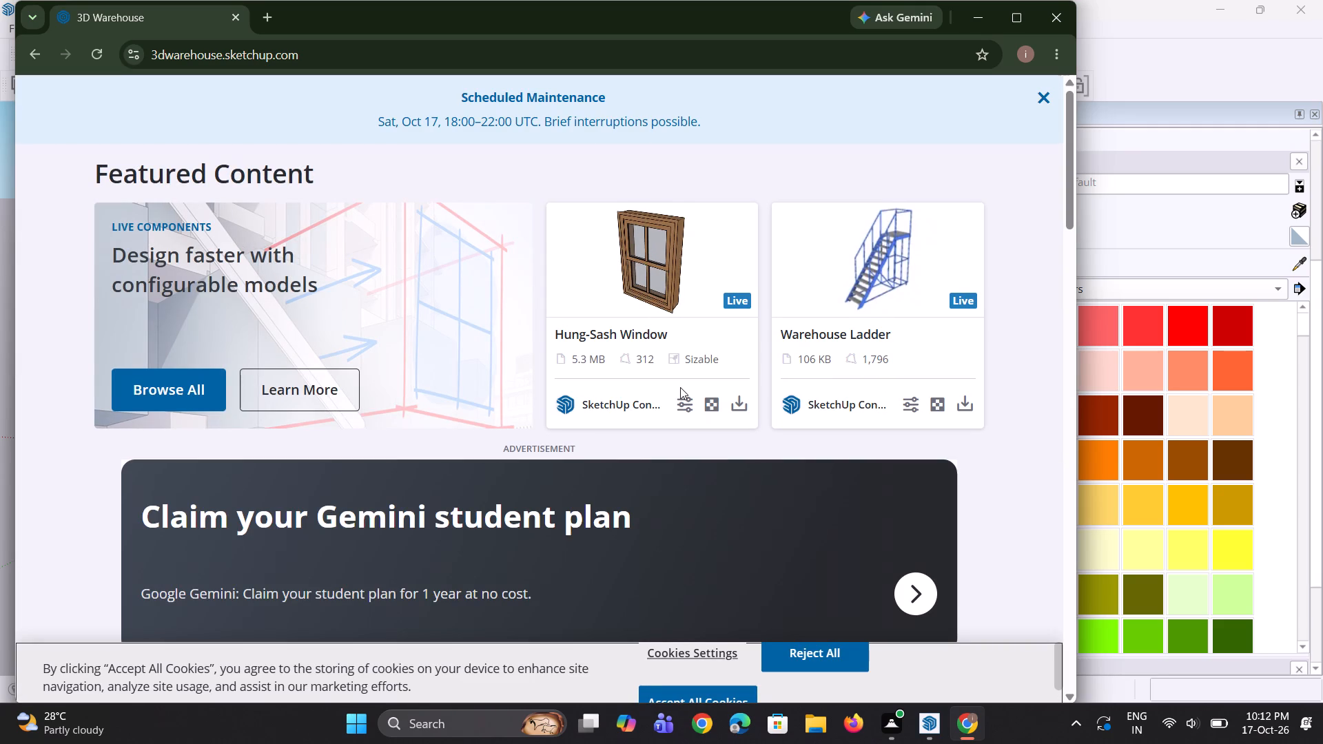
# Look through the 3D Warehouse home page, from the featured live components and photoreal materials down to the recommended architecture models.
pyautogui.scroll(6, 622, 532)
pyautogui.scroll(2, 557, 342)
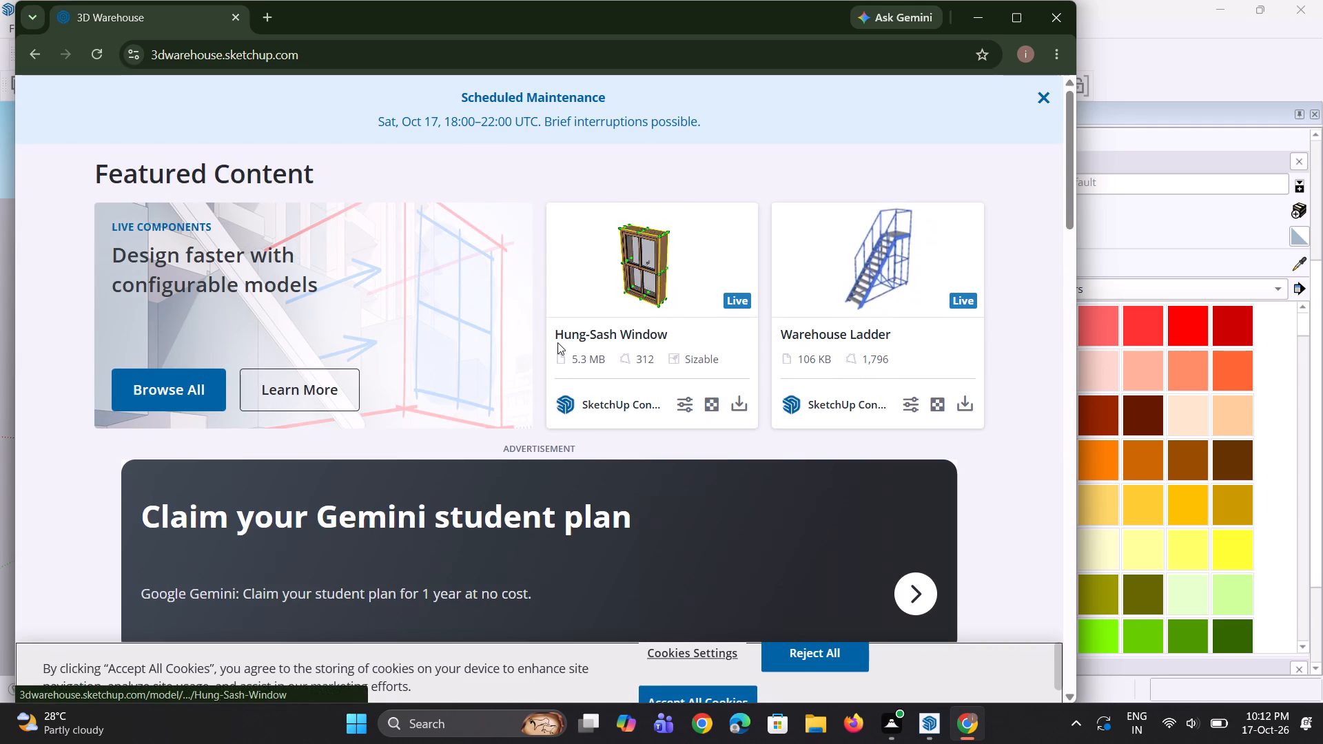
pyautogui.scroll(1, 557, 342)
pyautogui.scroll(-6, 695, 440)
pyautogui.scroll(2, 586, 332)
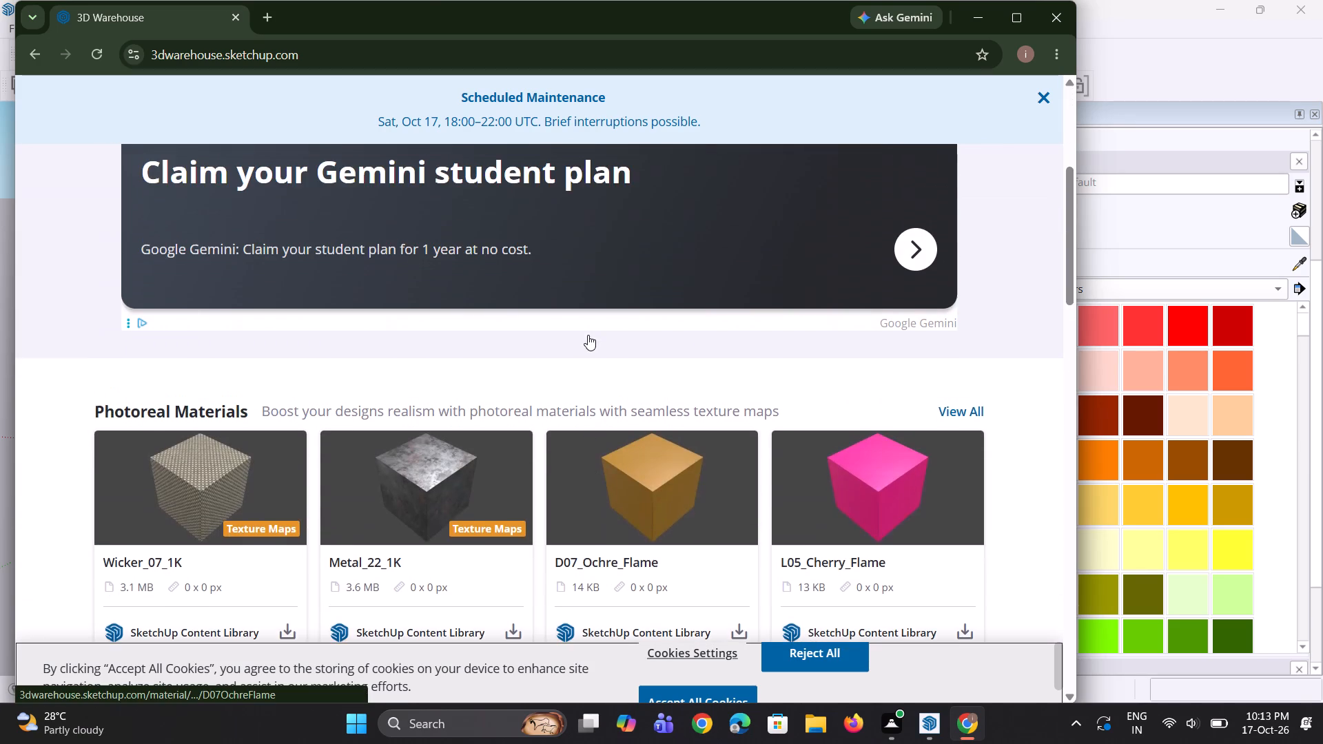
pyautogui.scroll(2, 588, 335)
pyautogui.scroll(-11, 663, 385)
pyautogui.scroll(-5, 746, 411)
pyautogui.scroll(3, 751, 420)
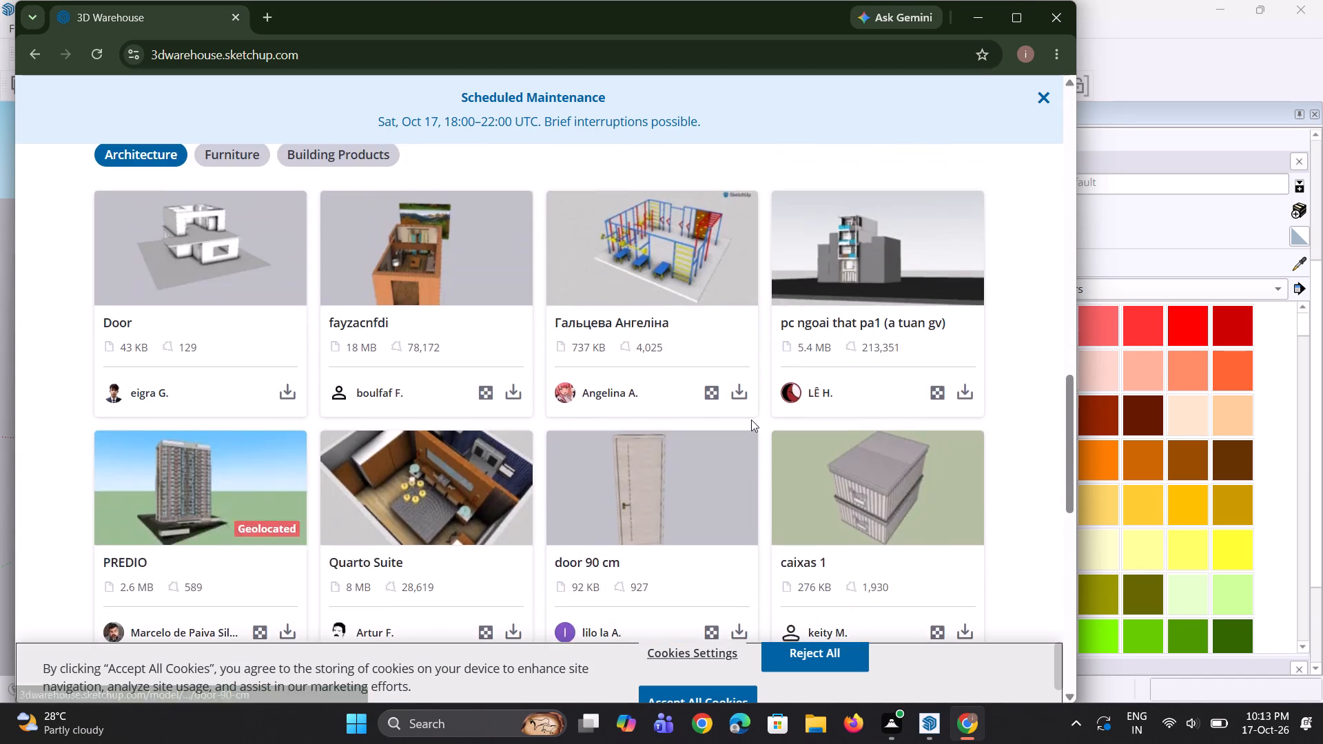
pyautogui.scroll(17, 751, 420)
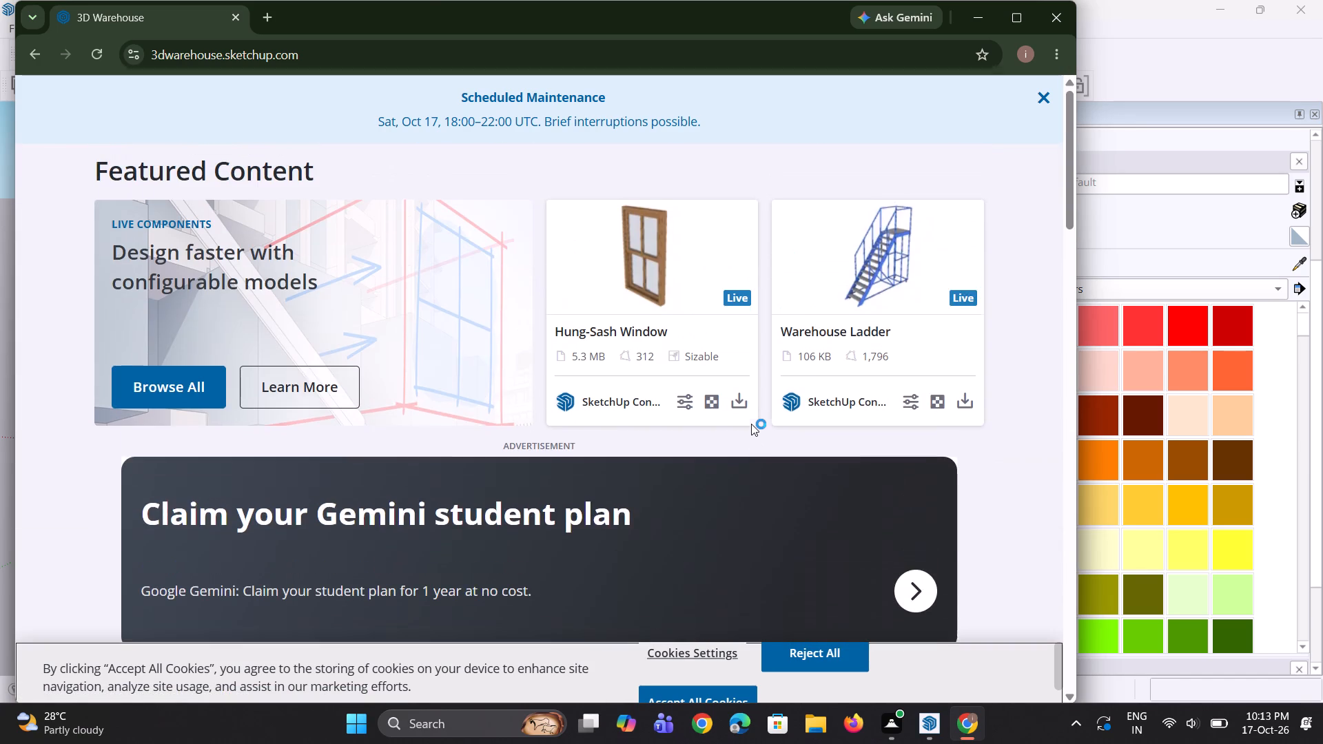
pyautogui.scroll(8, 751, 424)
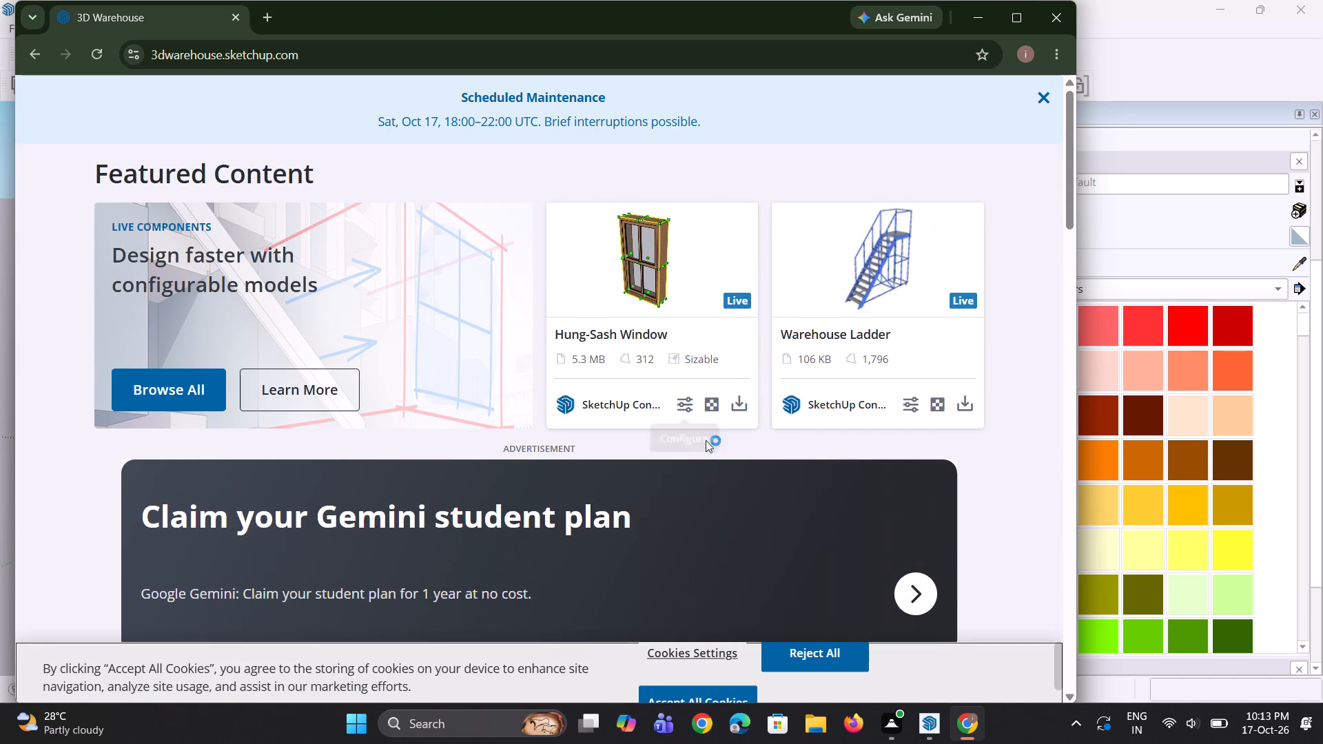
pyautogui.click(910, 600)
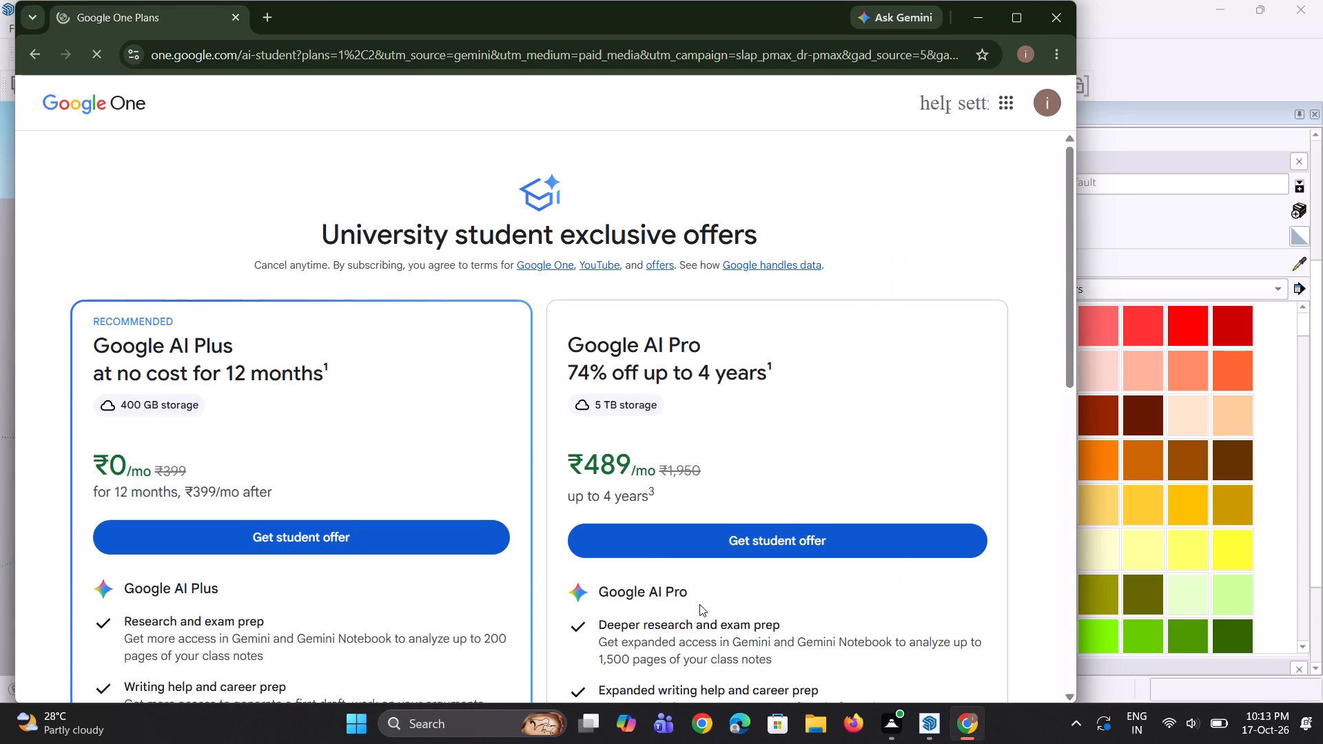
pyautogui.click(42, 56)
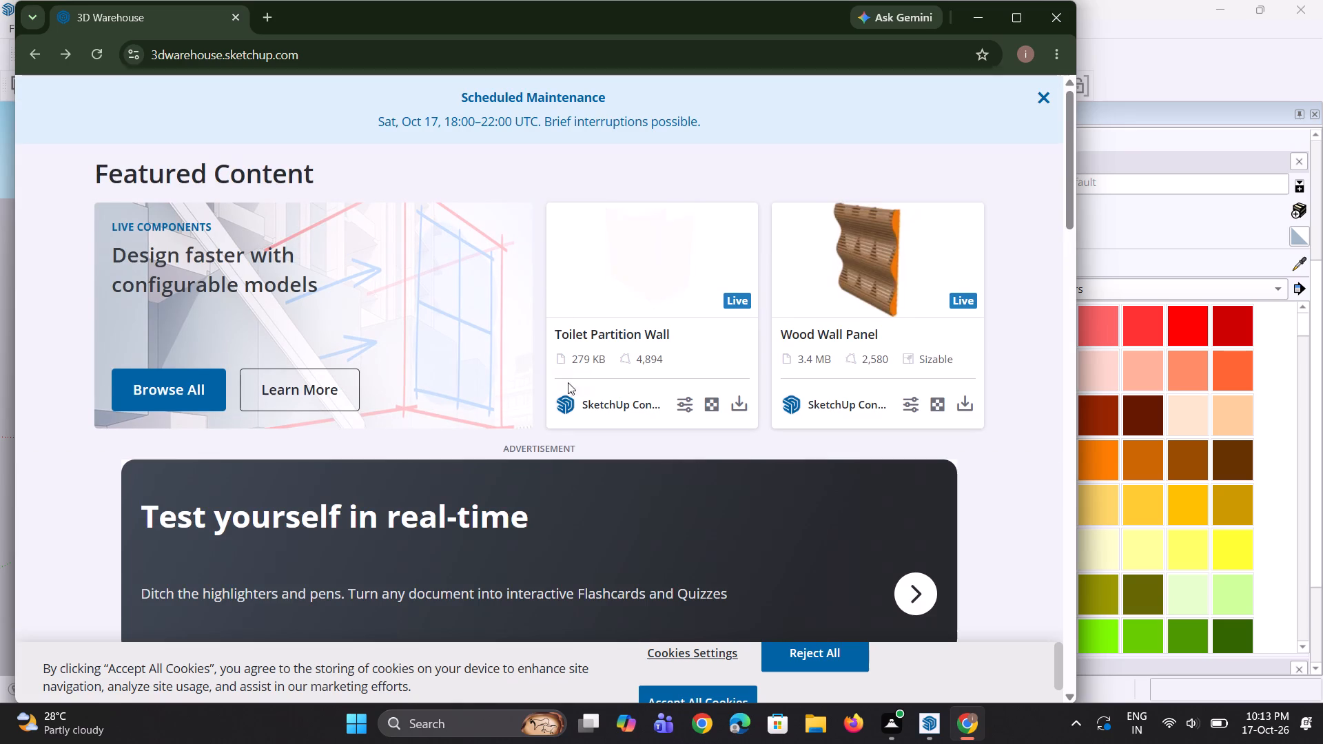
pyautogui.scroll(2, 353, 330)
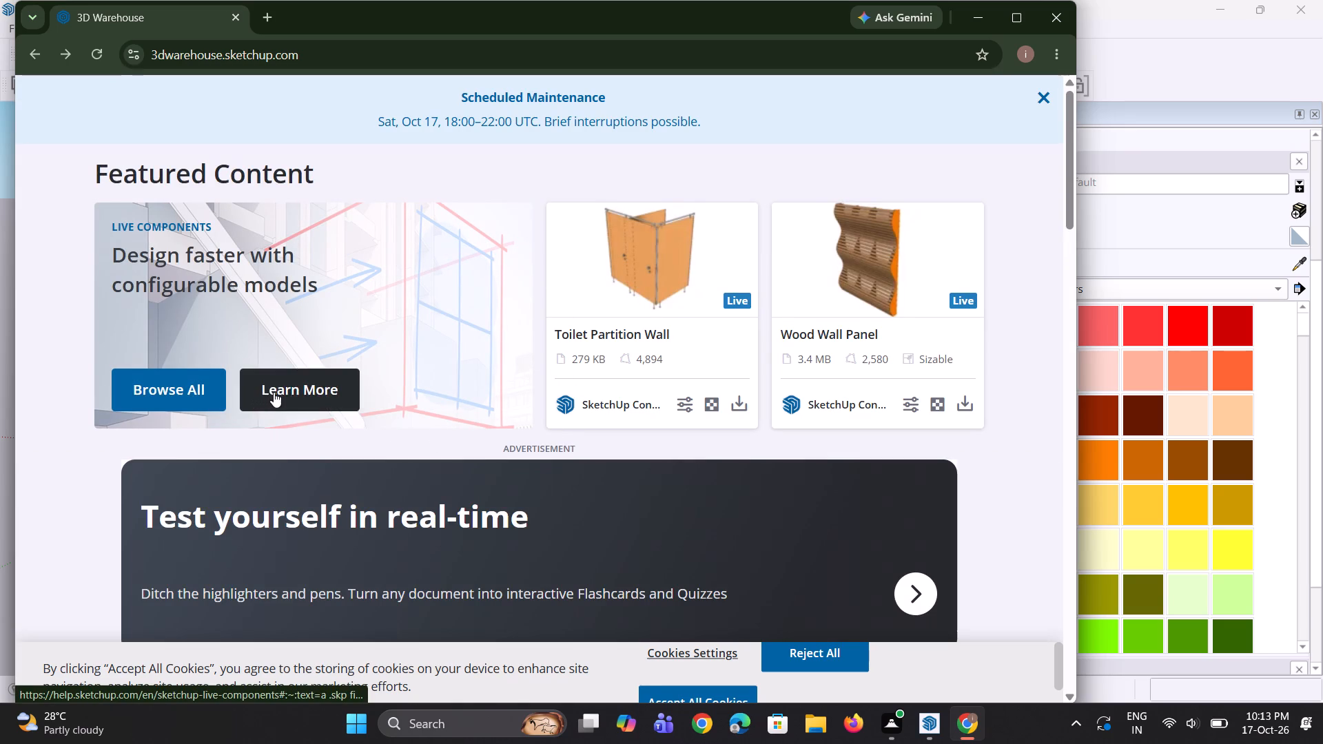
# Browse all Live Component collections in the SketchUp Content Library's 3D Models page, then return to the home page.
pyautogui.click(200, 390)
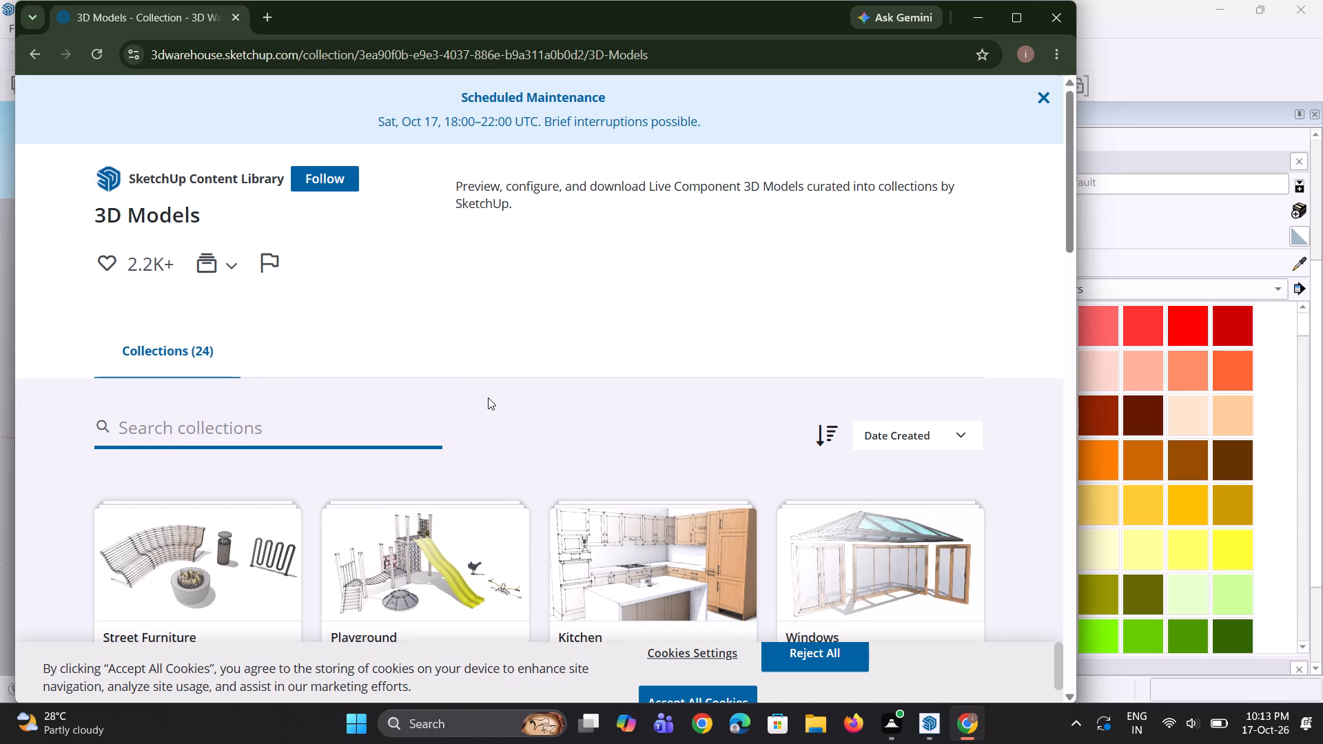
pyautogui.scroll(-2, 473, 403)
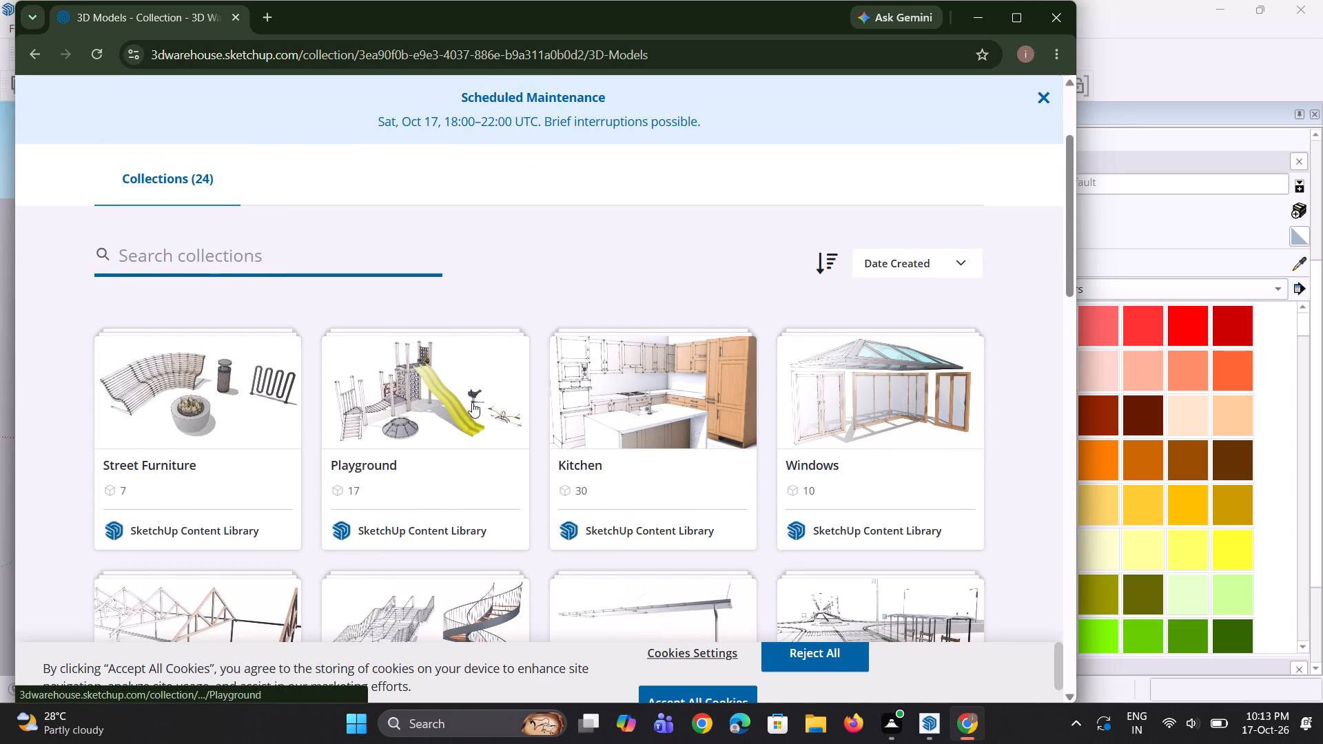
pyautogui.scroll(-1, 472, 402)
pyautogui.scroll(6, 472, 401)
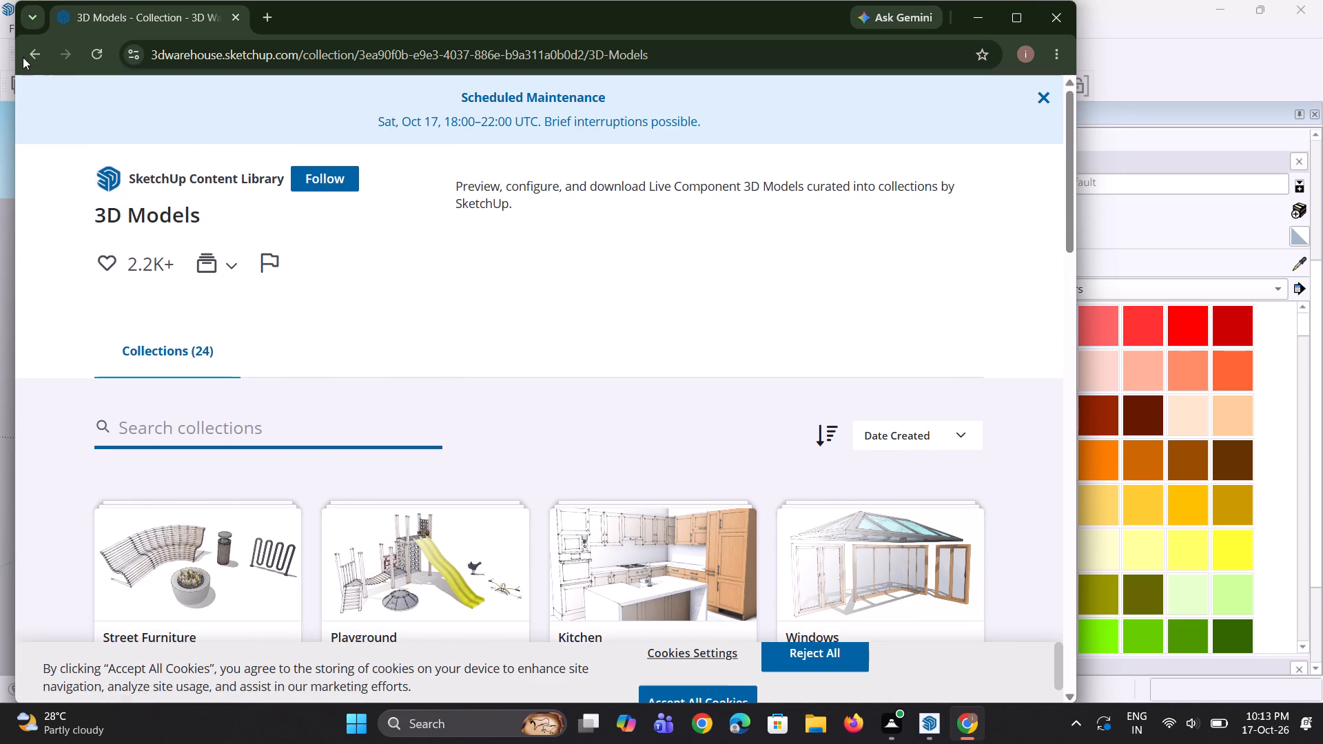
pyautogui.click(20, 56)
pyautogui.click(28, 59)
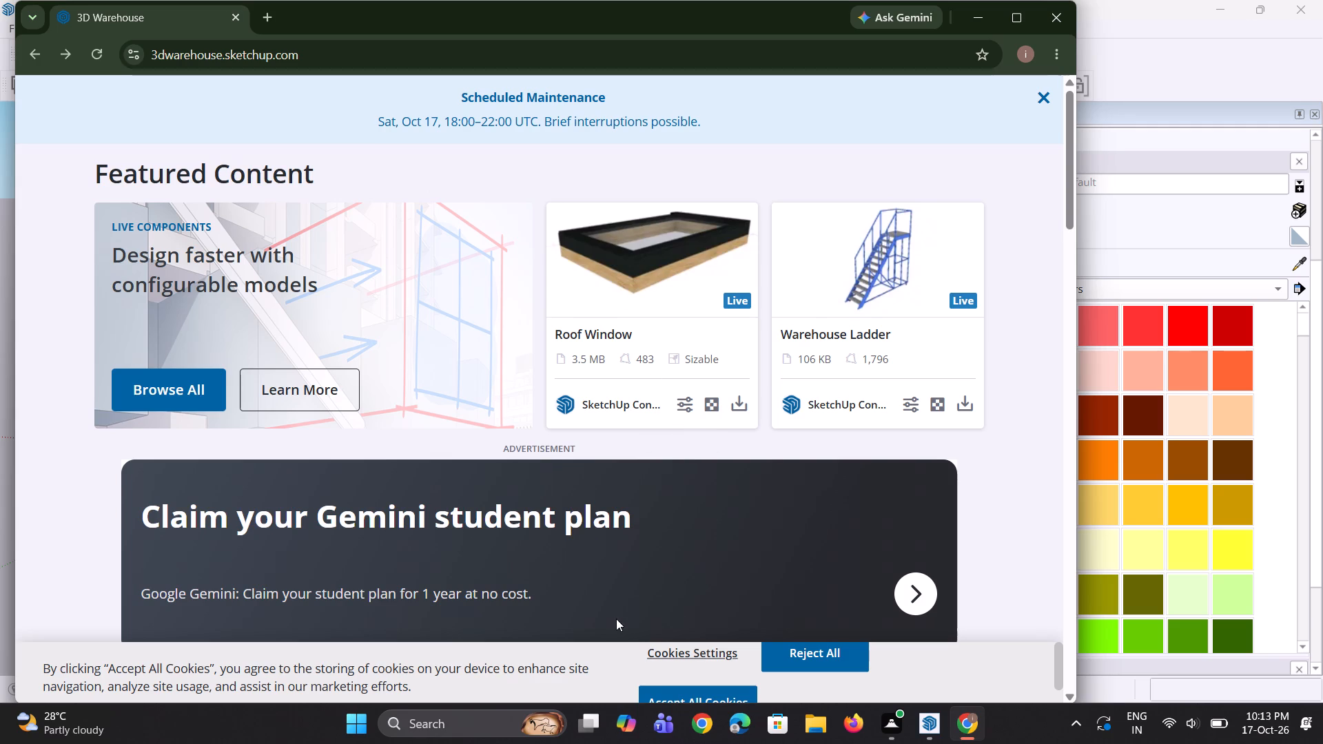
# Look over the photoreal materials and brand catalogs on the home page.
pyautogui.scroll(-4, 623, 566)
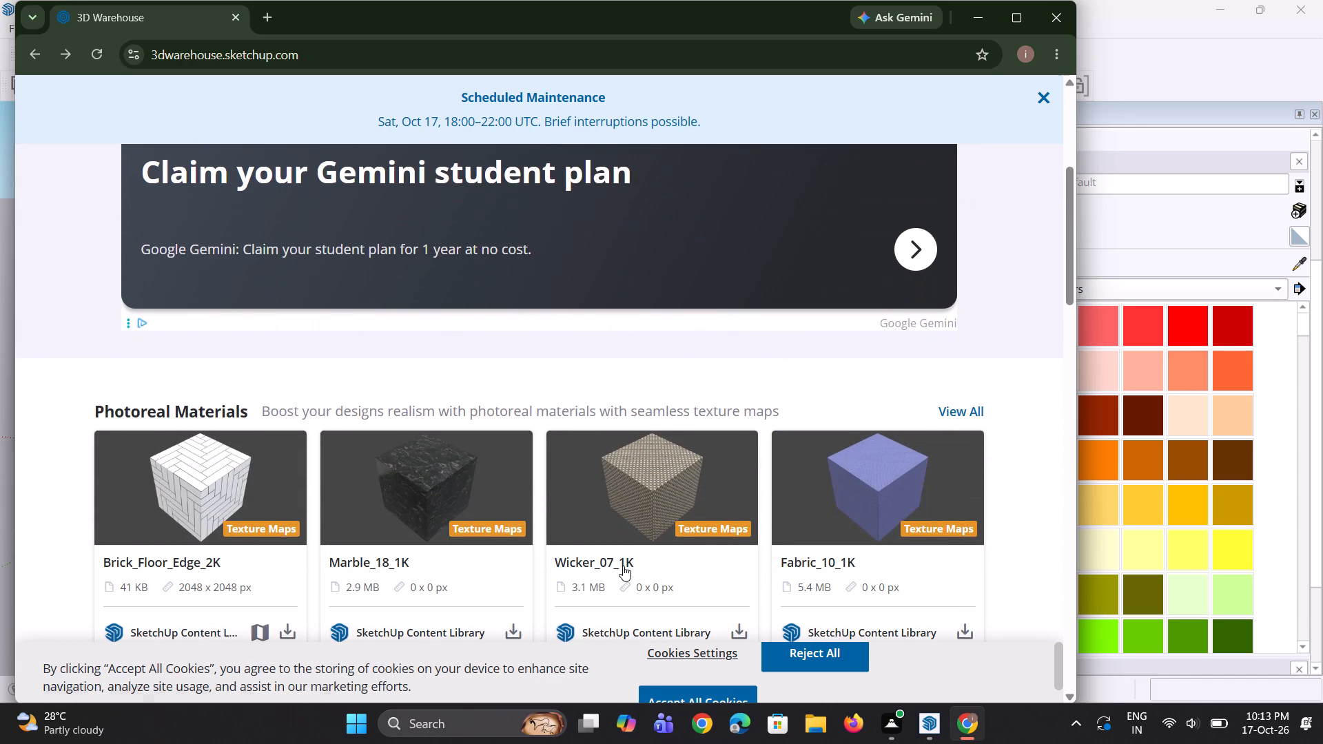
pyautogui.scroll(-5, 618, 566)
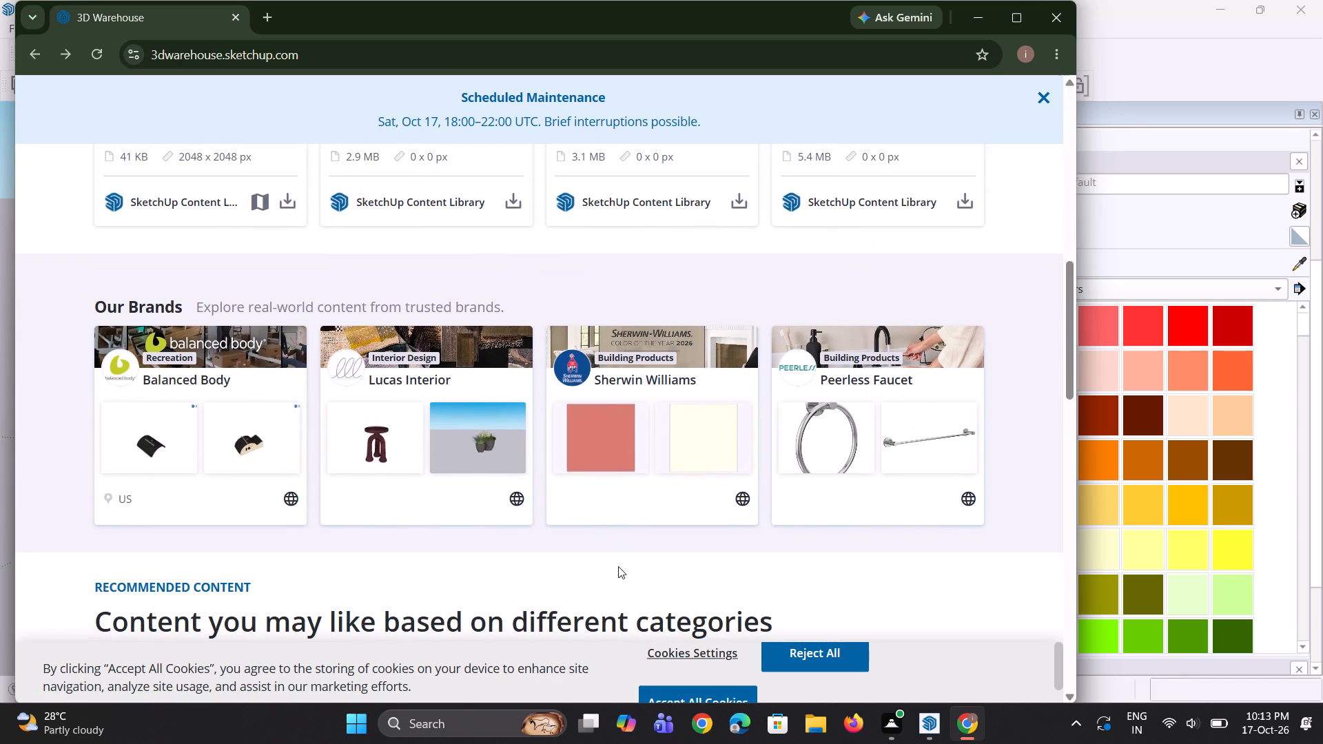
pyautogui.scroll(-2, 618, 566)
pyautogui.scroll(10, 618, 566)
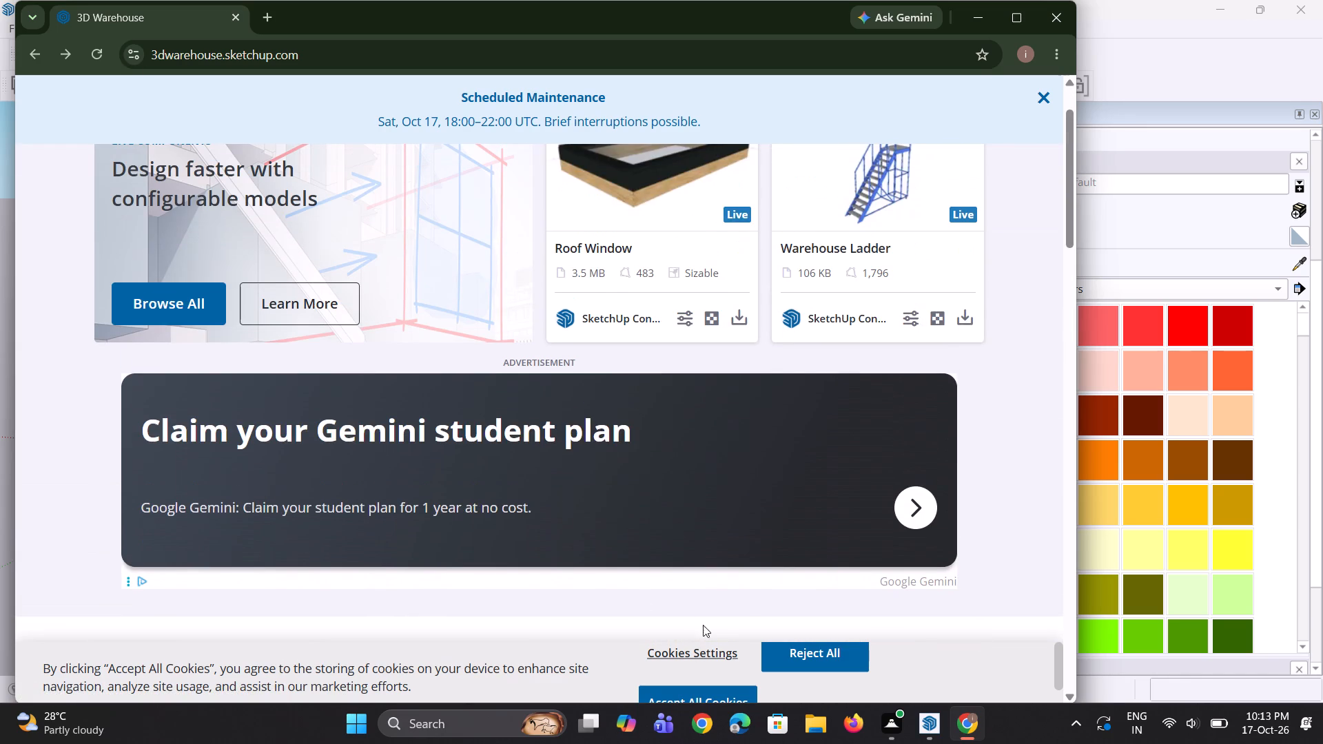
# Reject all cookies in the site's consent notice.
pyautogui.click(768, 652)
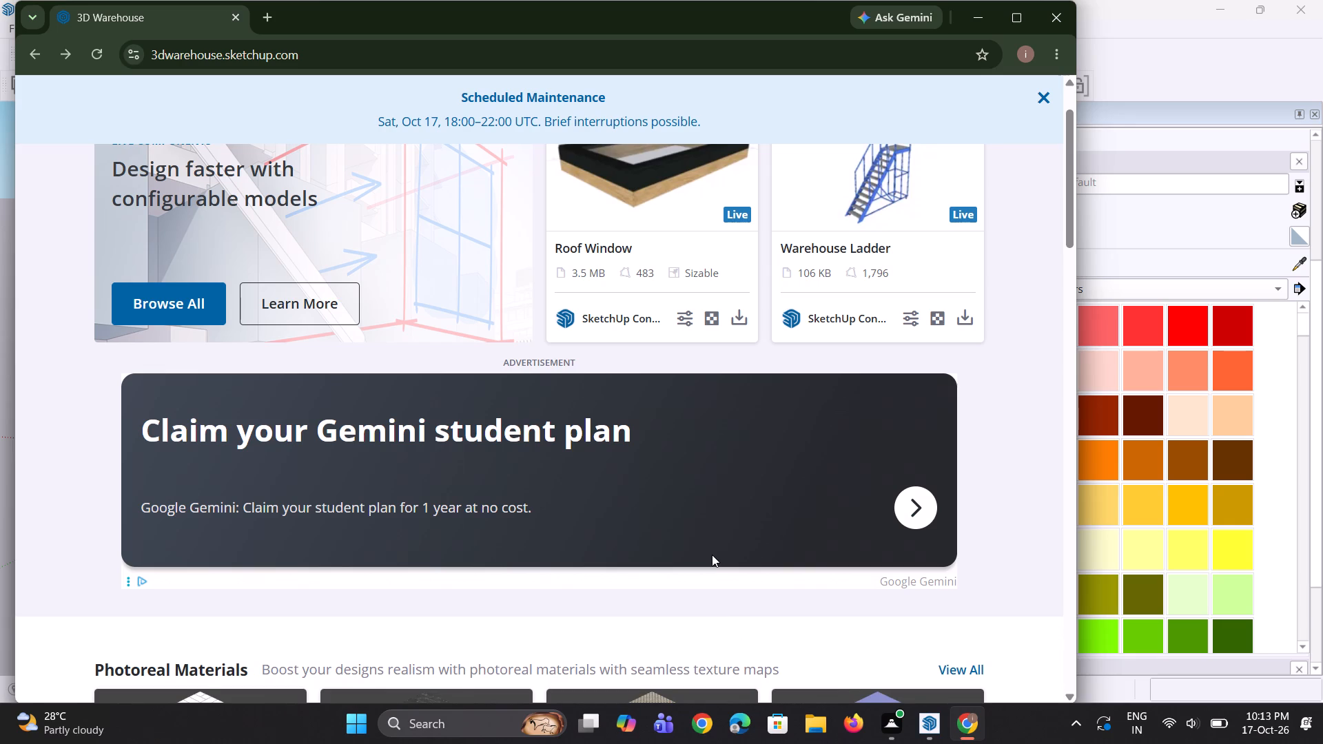
# Examine the whole home page, including brands, recommended architecture models and the saved content section.
pyautogui.scroll(-3, 712, 555)
pyautogui.scroll(14, 712, 555)
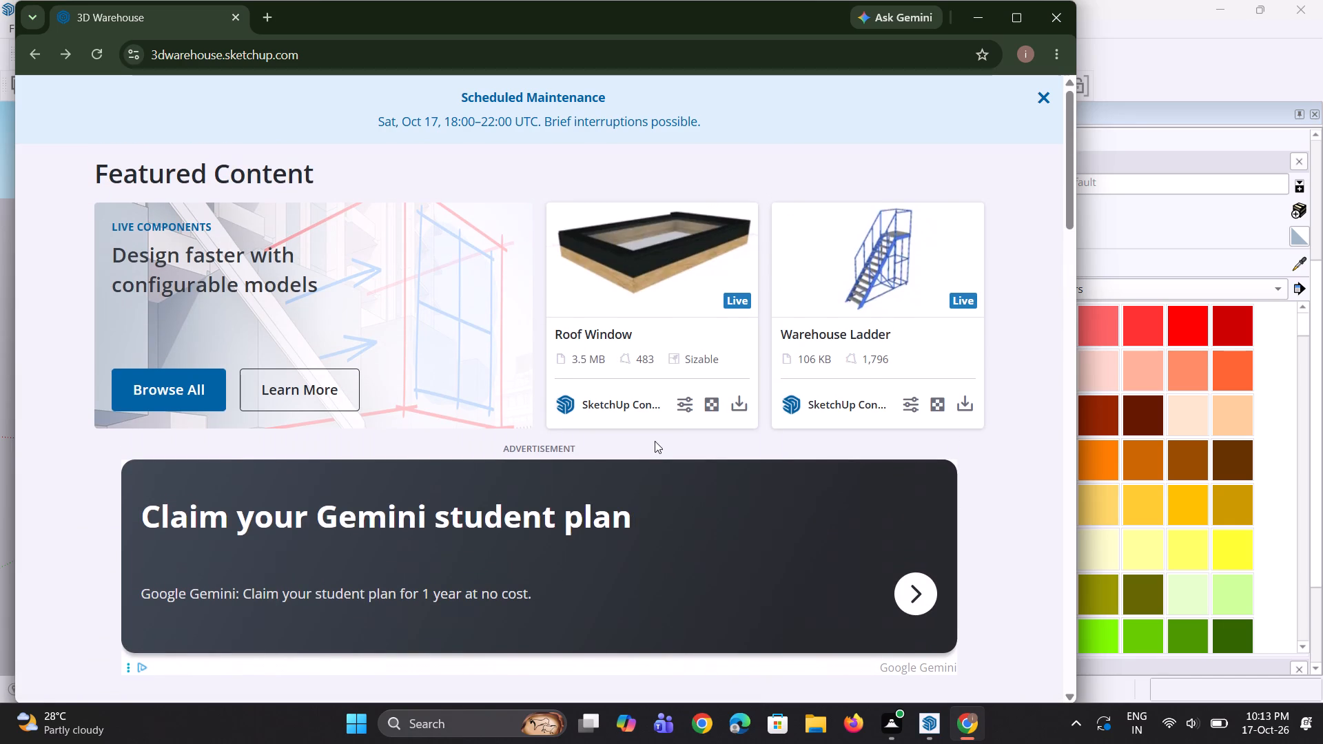
pyautogui.scroll(3, 604, 393)
pyautogui.scroll(-7, 528, 141)
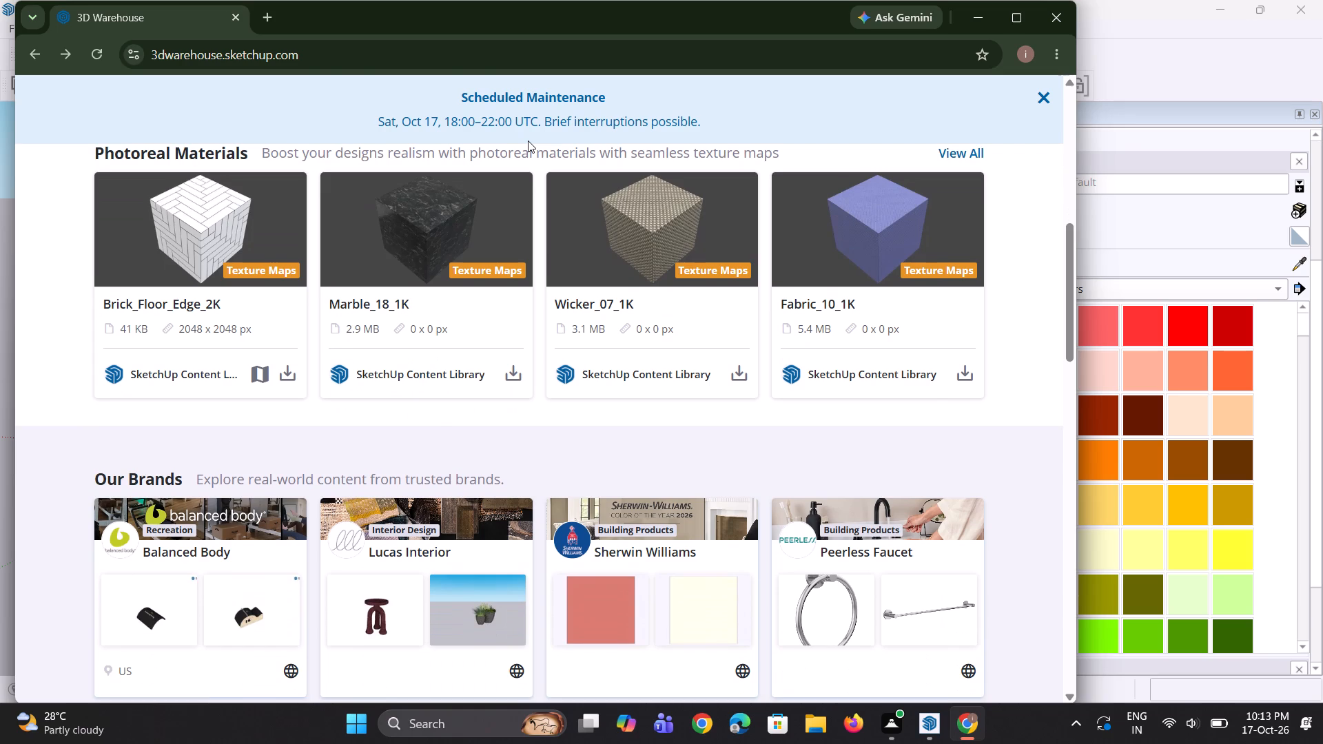
pyautogui.scroll(-3, 528, 141)
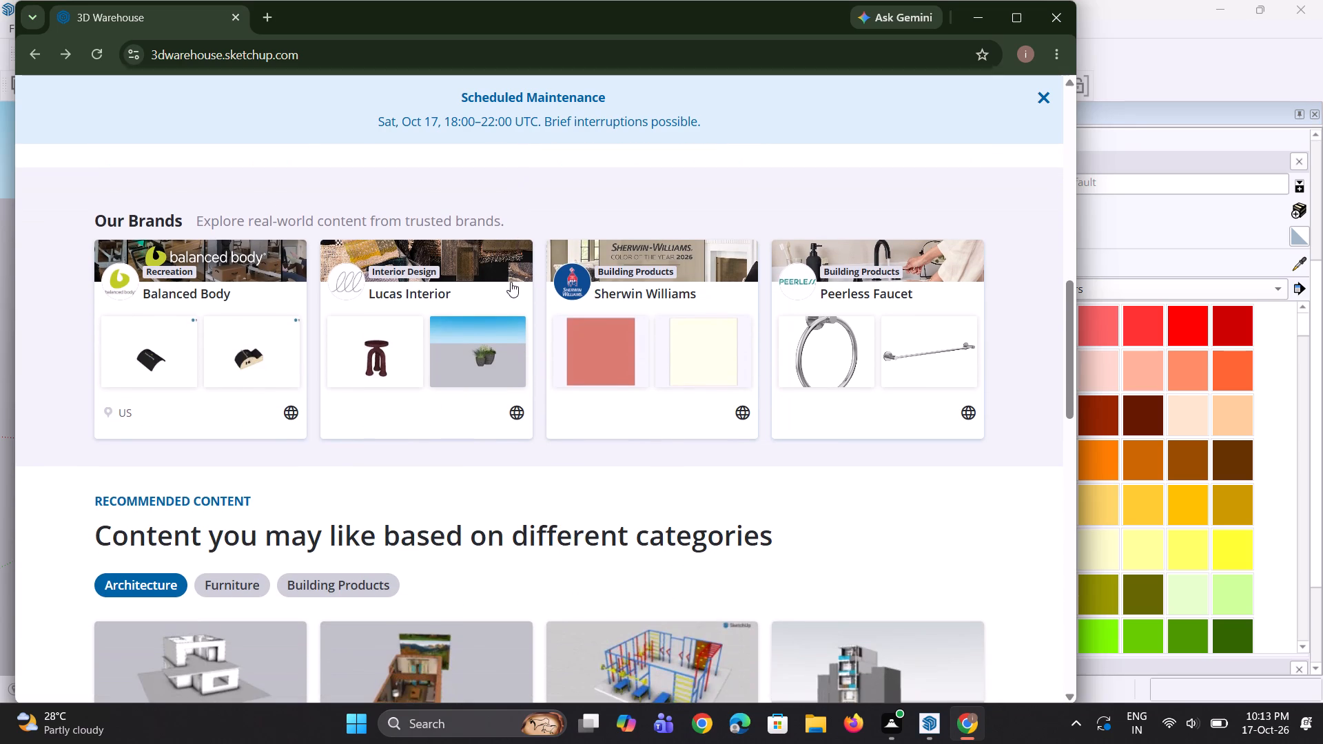
pyautogui.scroll(-3, 532, 360)
pyautogui.scroll(-4, 383, 468)
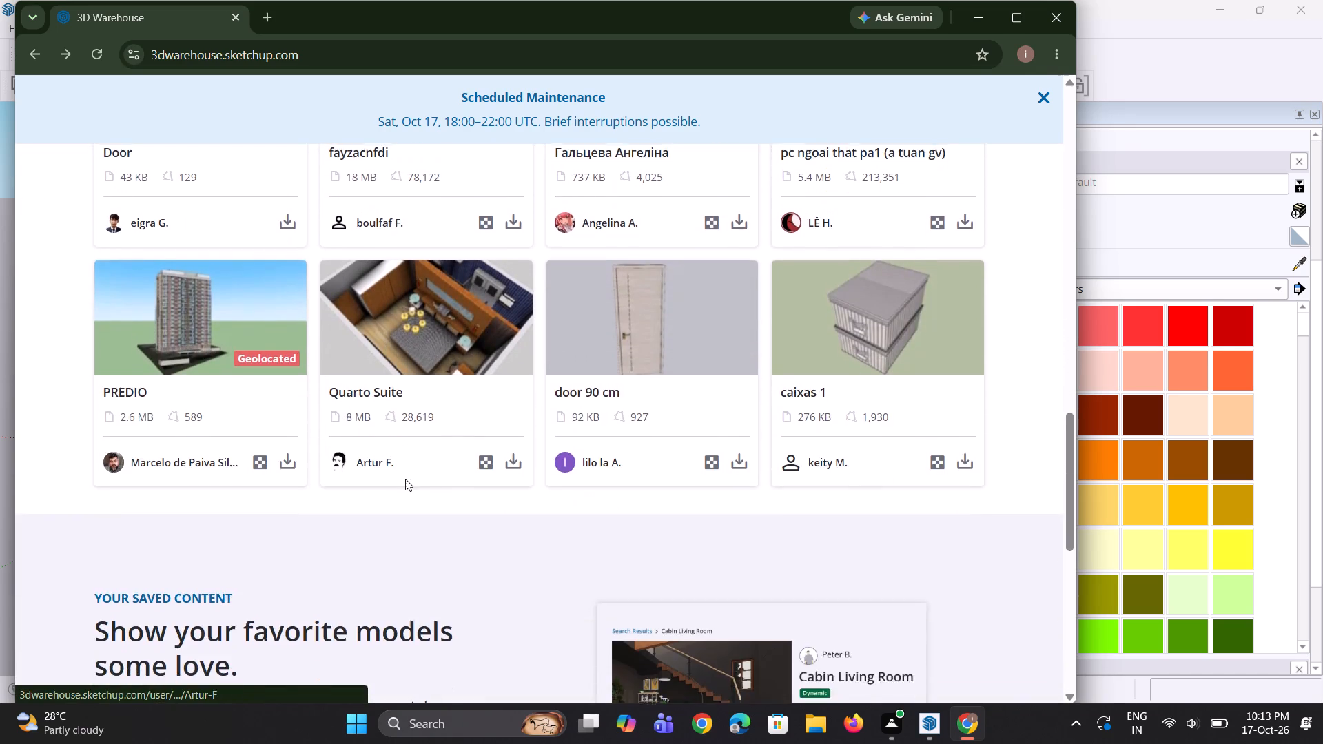
pyautogui.scroll(4, 434, 484)
pyautogui.scroll(-15, 435, 483)
pyautogui.scroll(4, 444, 479)
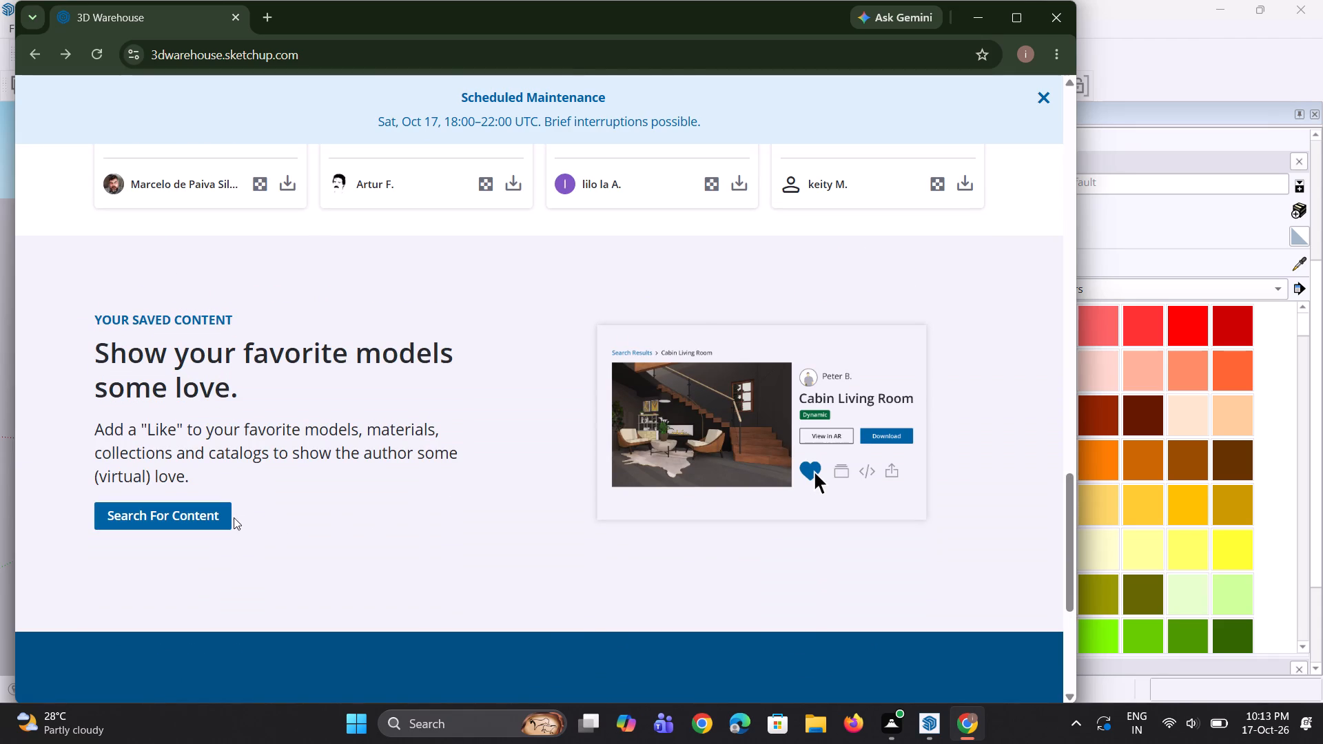
# Open the general content search, look through the unfiltered models and return to the home page.
pyautogui.click(229, 518)
pyautogui.scroll(3, 469, 443)
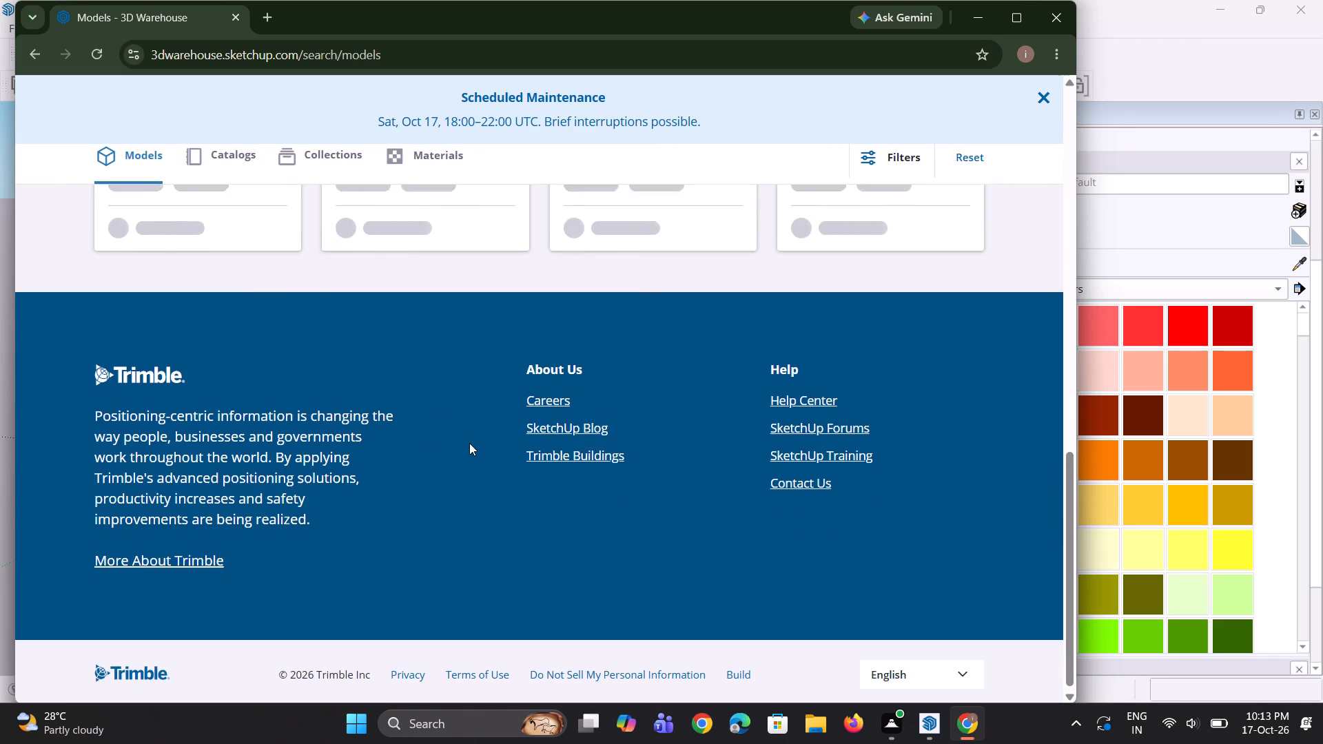
pyautogui.scroll(20, 469, 443)
pyautogui.scroll(2, 469, 443)
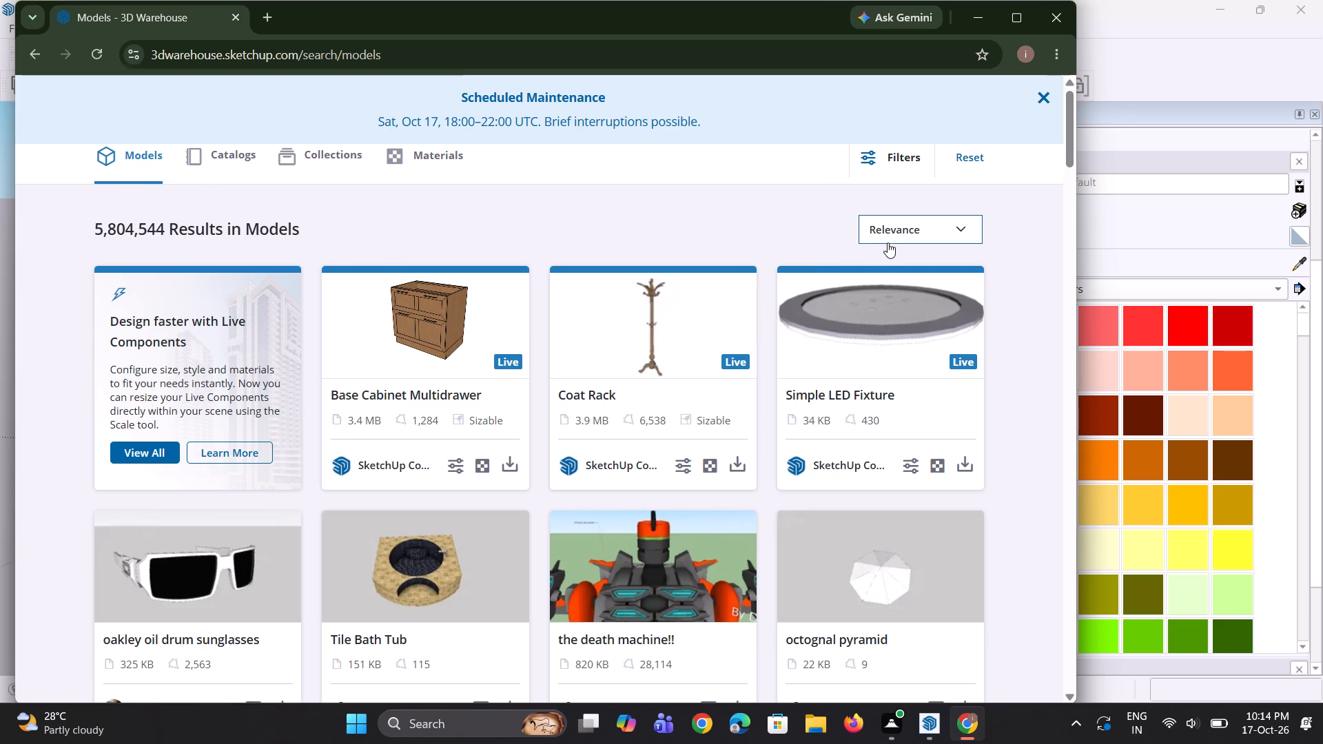
pyautogui.scroll(-14, 624, 467)
pyautogui.scroll(9, 622, 471)
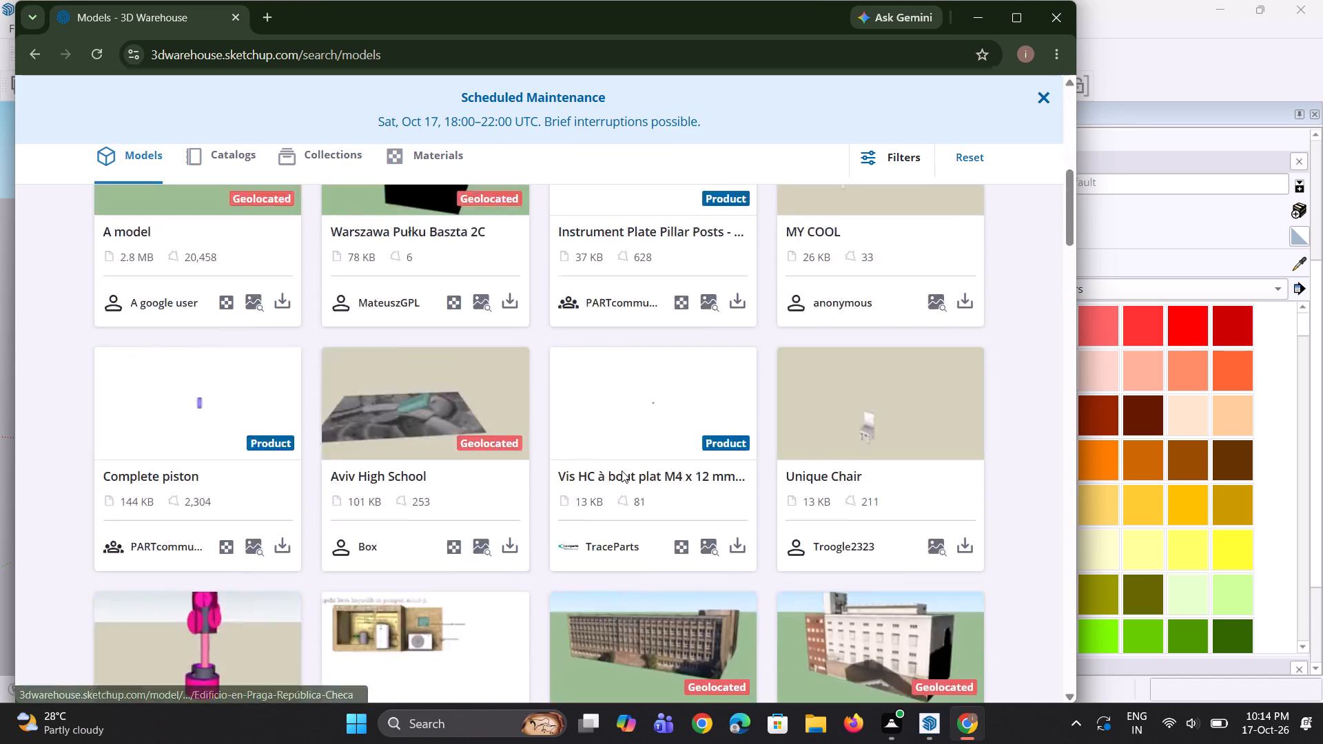
pyautogui.scroll(9, 622, 471)
pyautogui.scroll(20, 622, 471)
pyautogui.scroll(4, 622, 471)
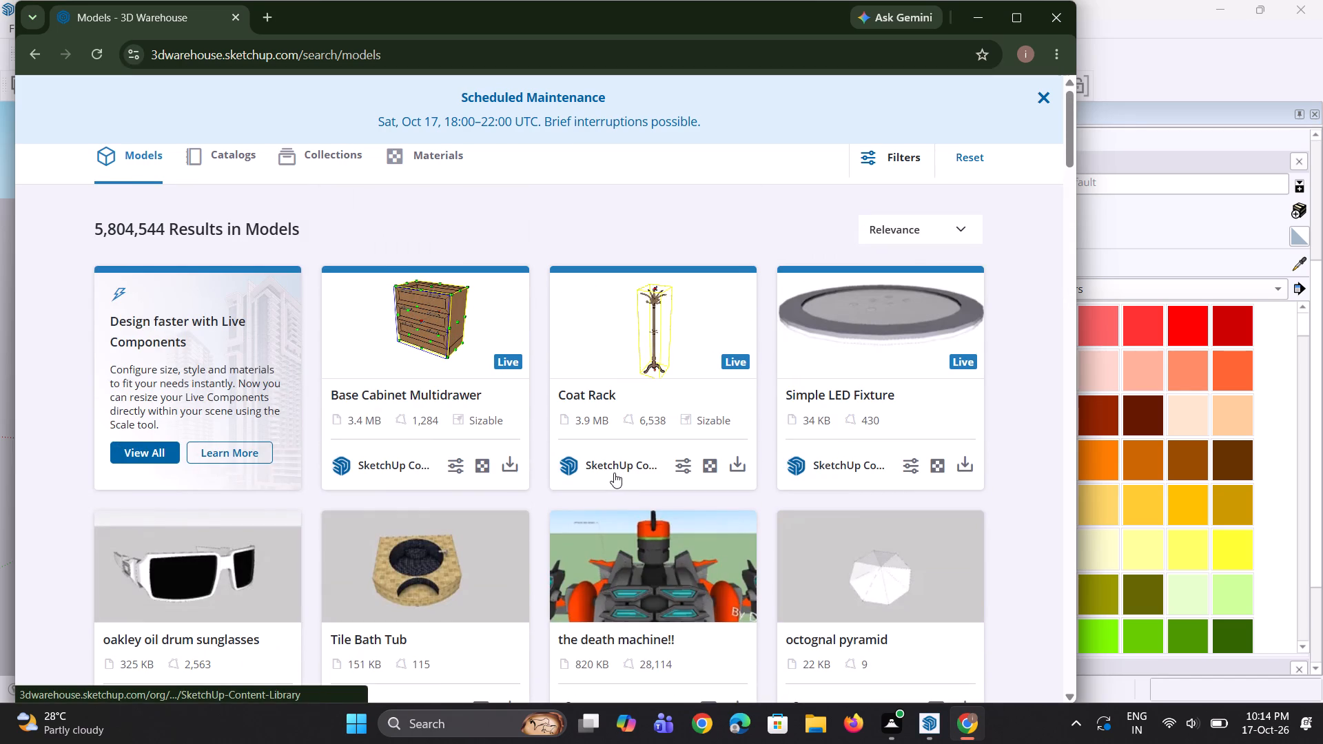
pyautogui.click(37, 47)
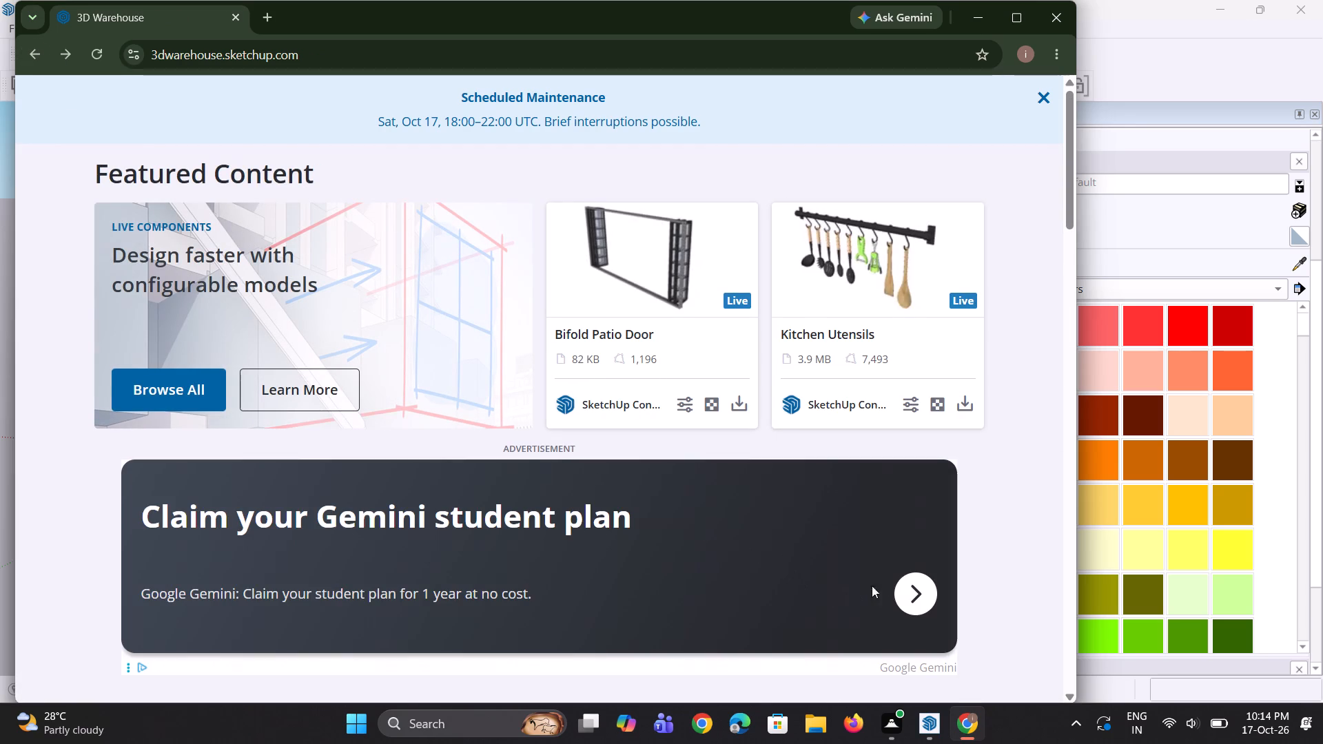
# Look through the home page's featured components, materials, brands and recommended content once more.
pyautogui.scroll(1, 513, 250)
pyautogui.scroll(-3, 511, 251)
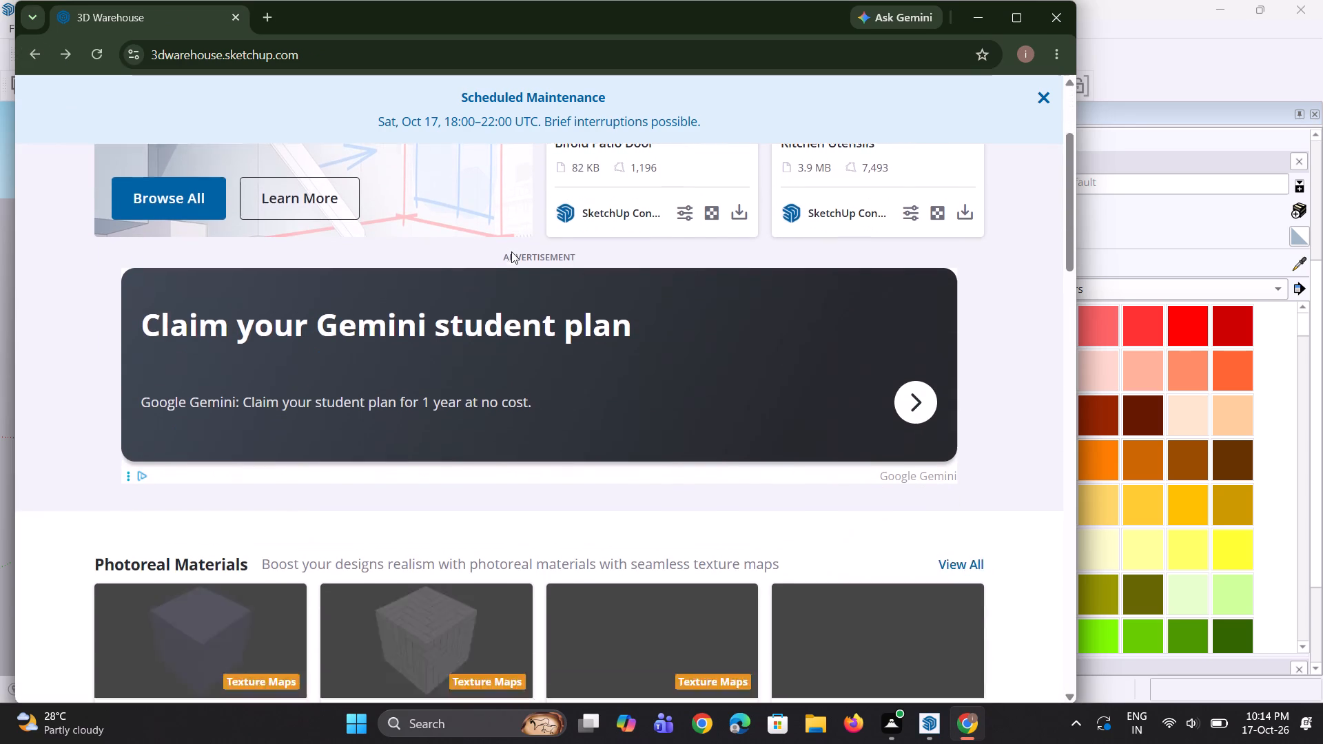
pyautogui.scroll(6, 287, 432)
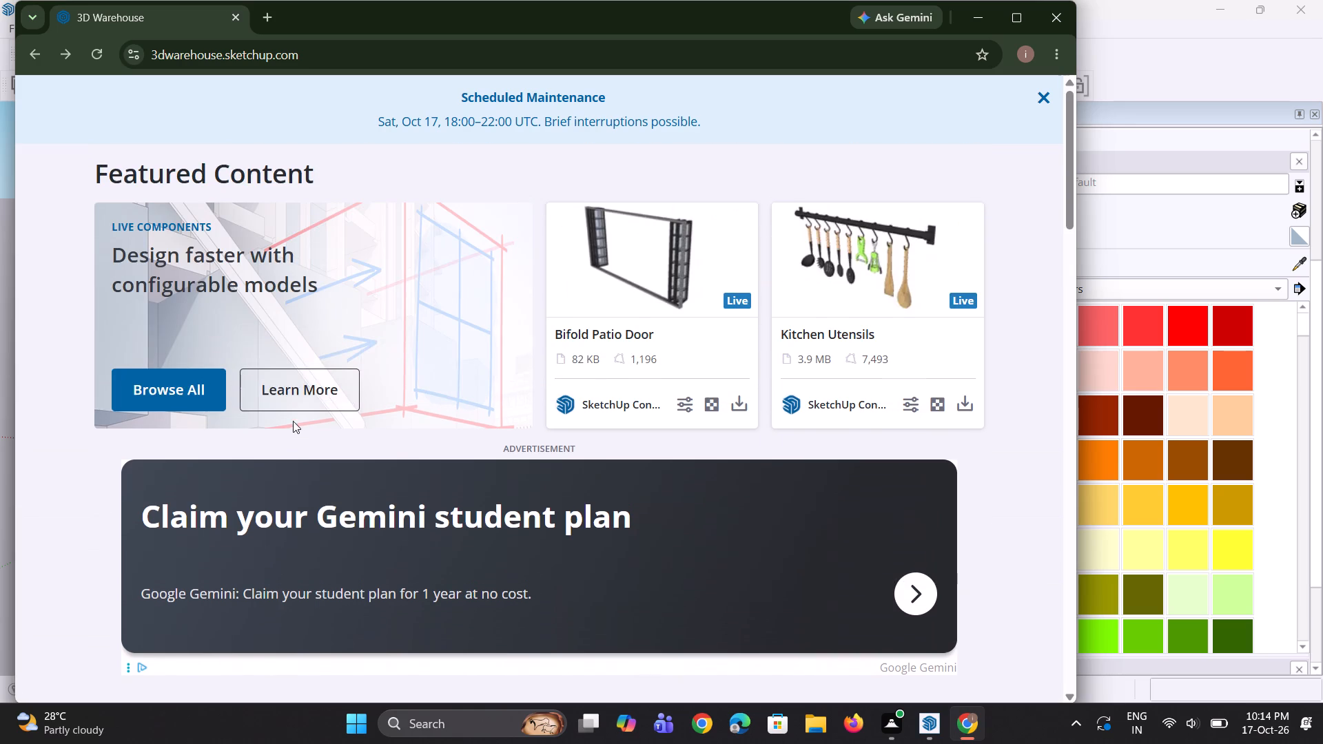
pyautogui.scroll(3, 293, 421)
pyautogui.scroll(-10, 542, 446)
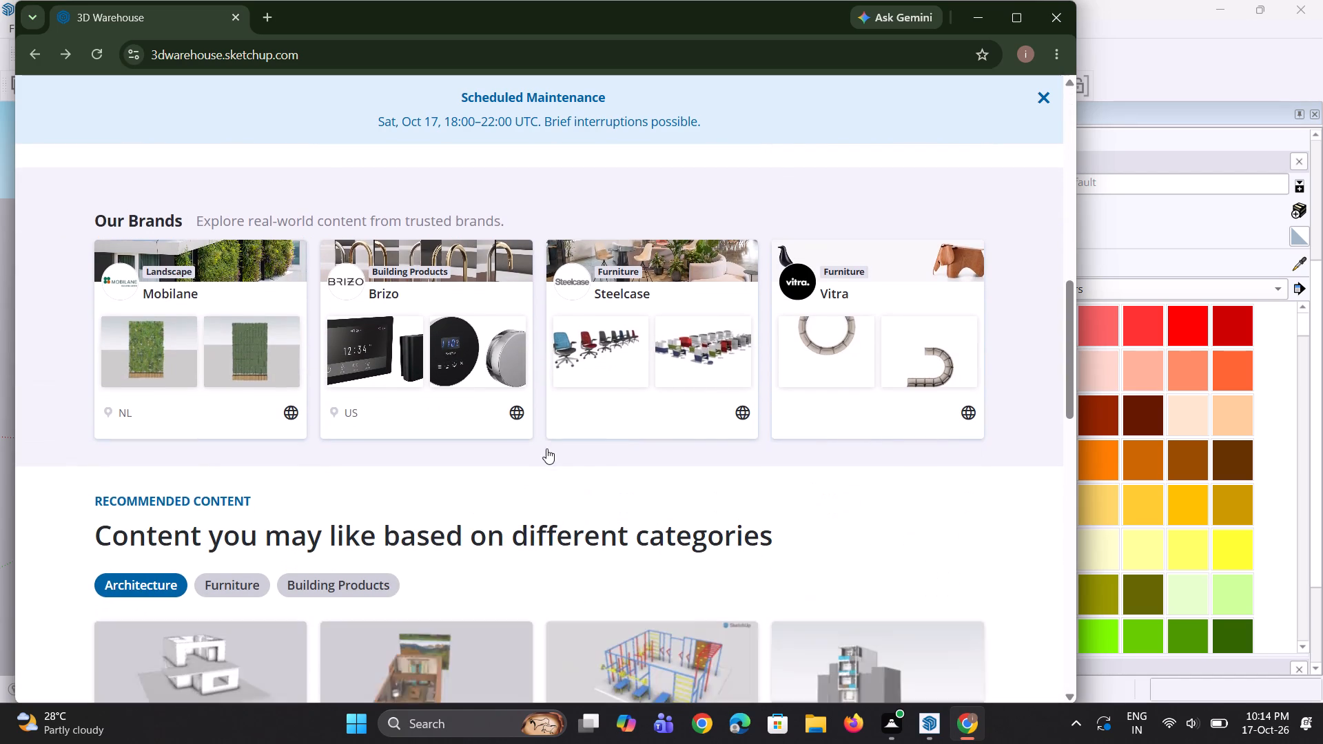
pyautogui.scroll(-3, 546, 448)
pyautogui.scroll(12, 538, 450)
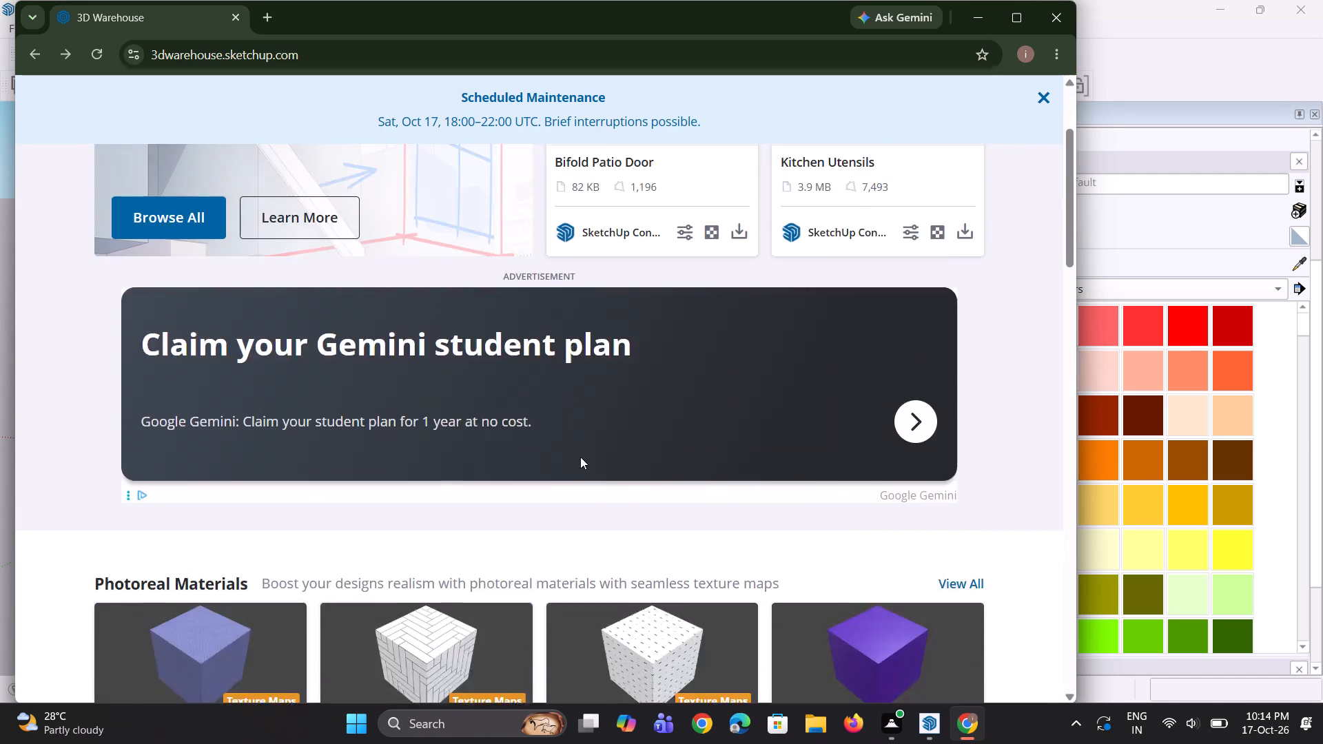
pyautogui.scroll(3, 580, 457)
pyautogui.click(906, 588)
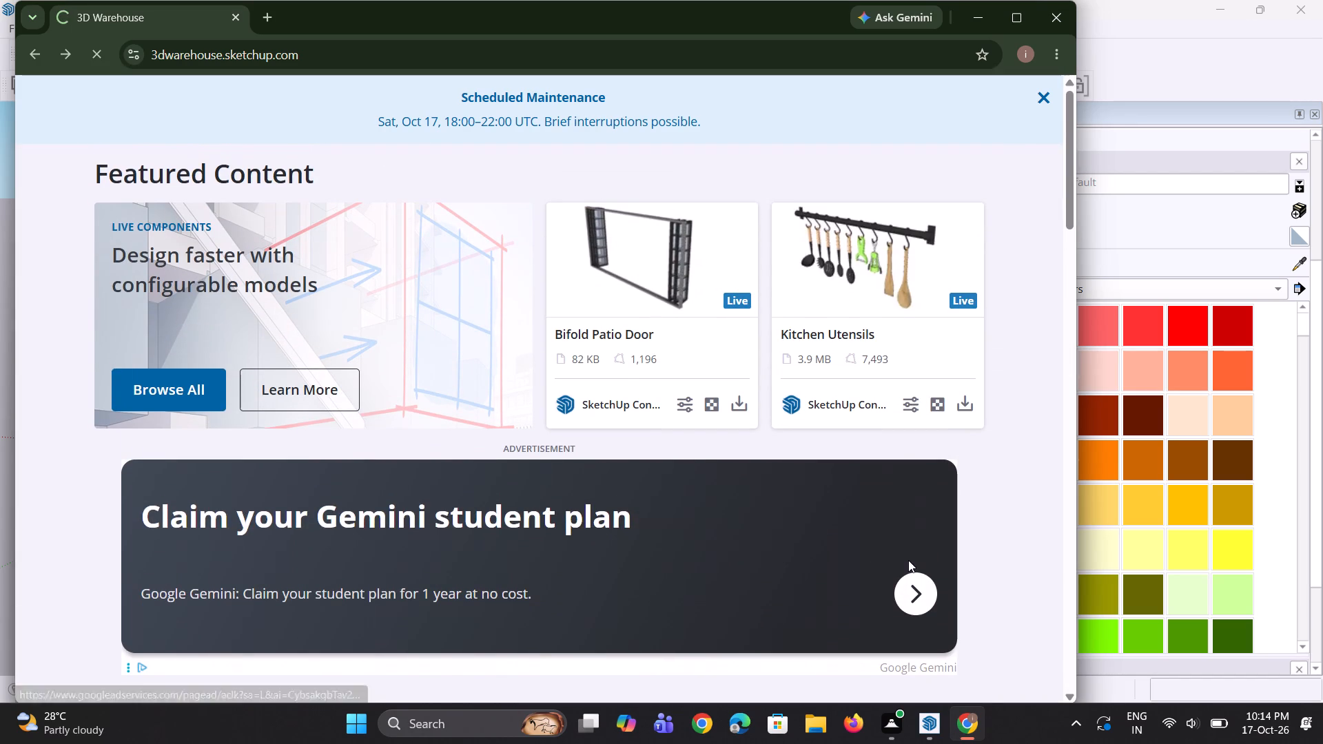
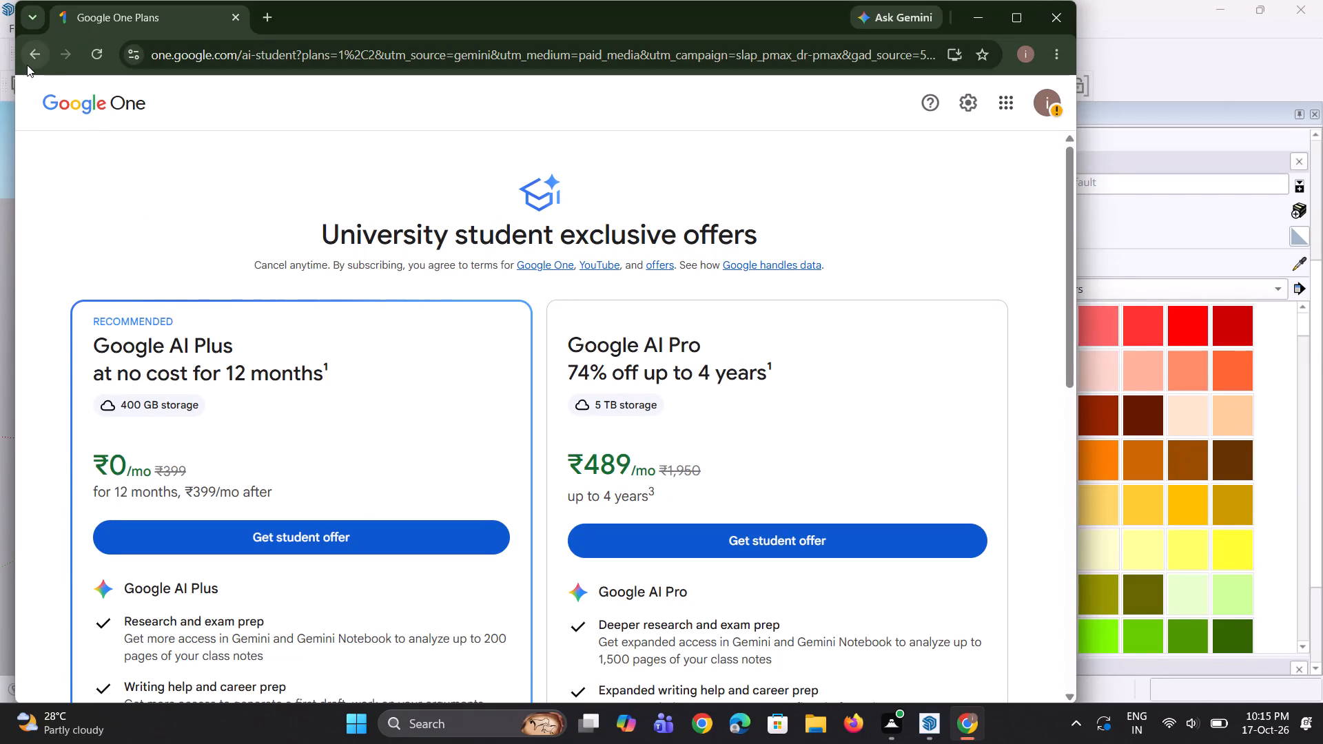
# Return from the advertised student offer to the 3D Warehouse home page and examine its materials, brands and recommended content.
pyautogui.click(26, 65)
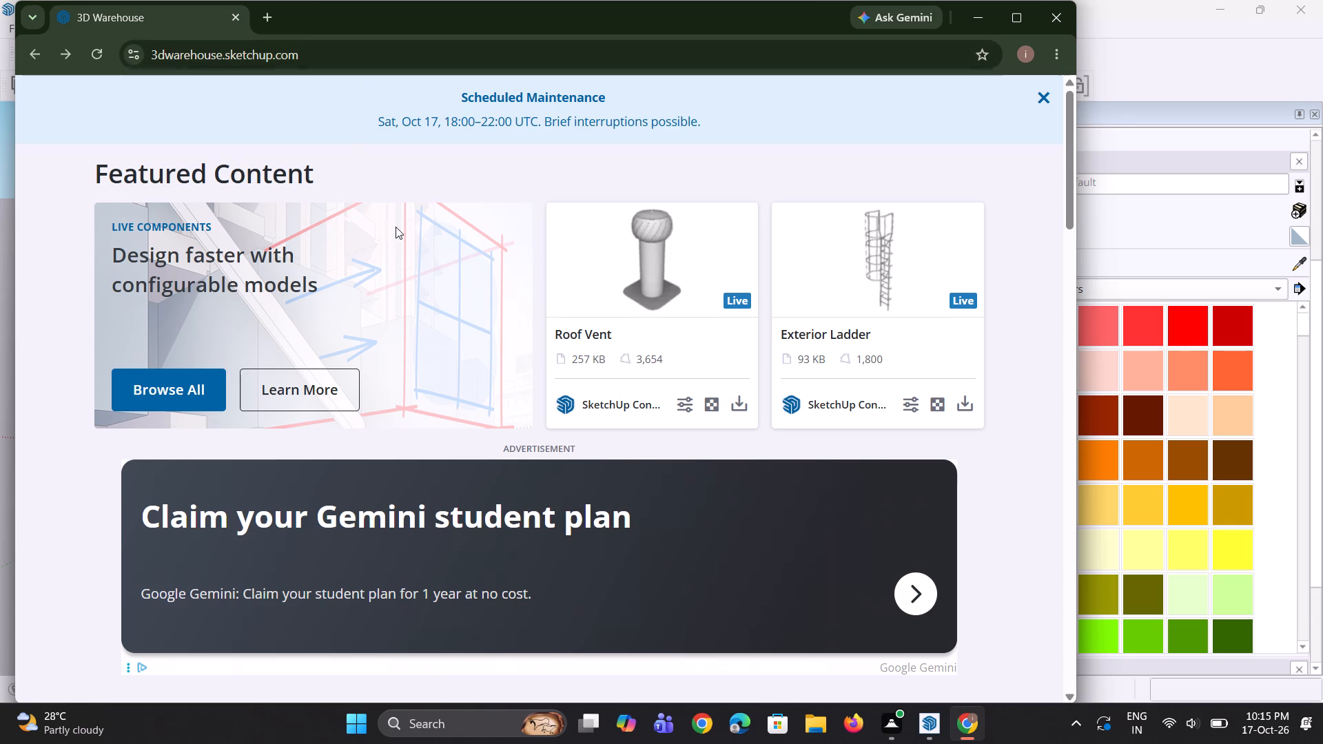
pyautogui.scroll(-7, 409, 248)
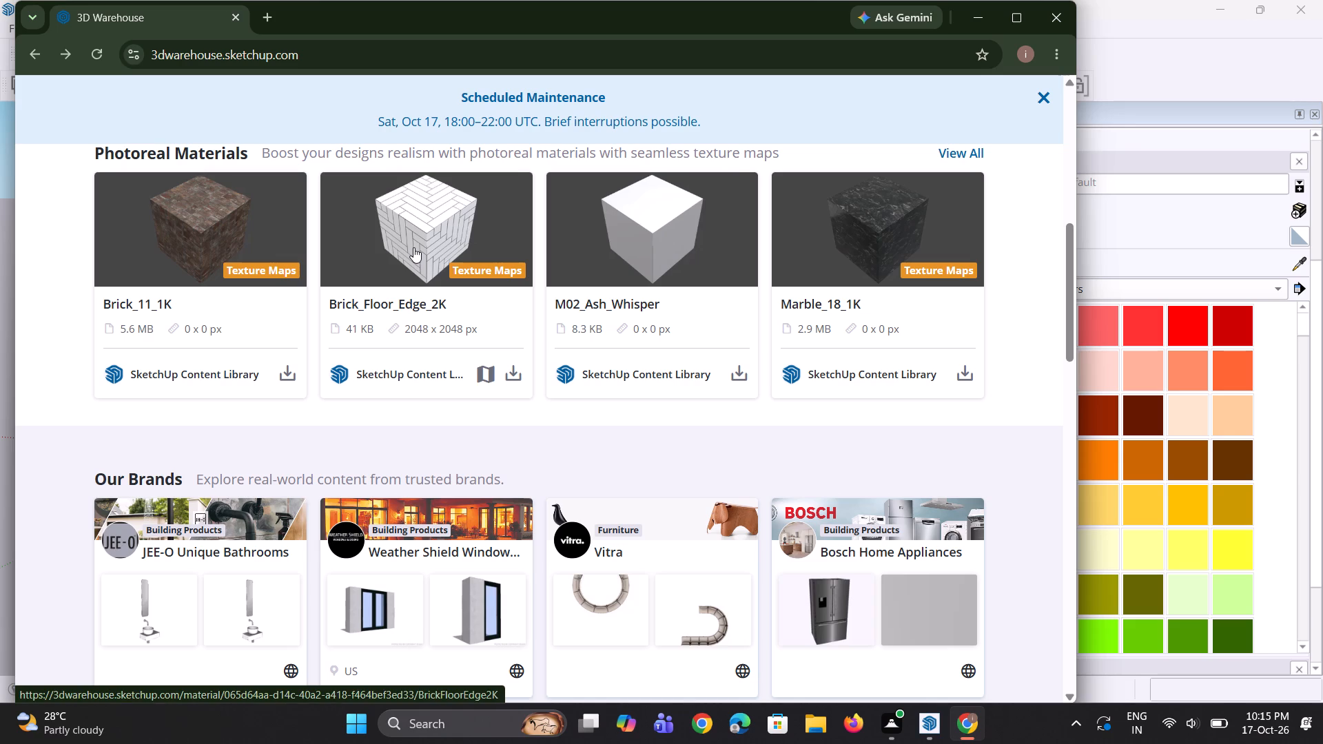
pyautogui.scroll(-4, 413, 250)
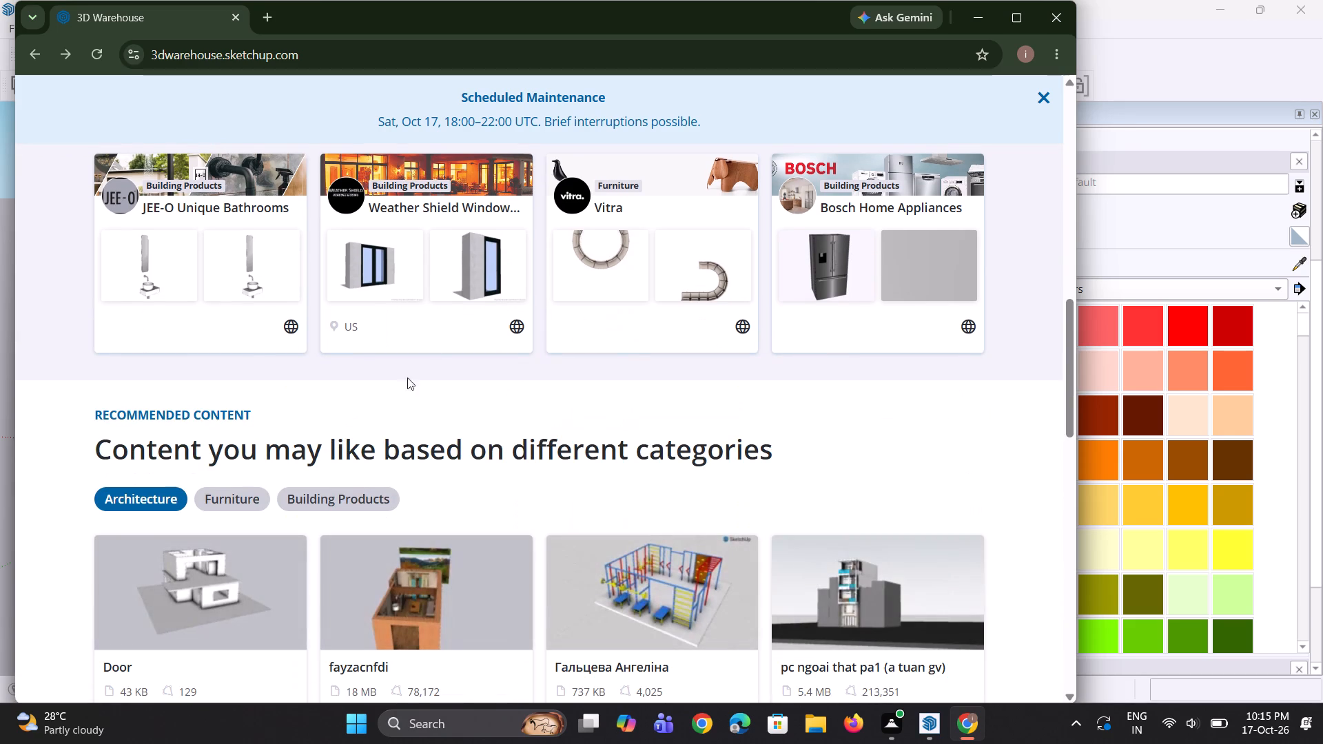
pyautogui.scroll(-5, 367, 417)
pyautogui.scroll(7, 367, 417)
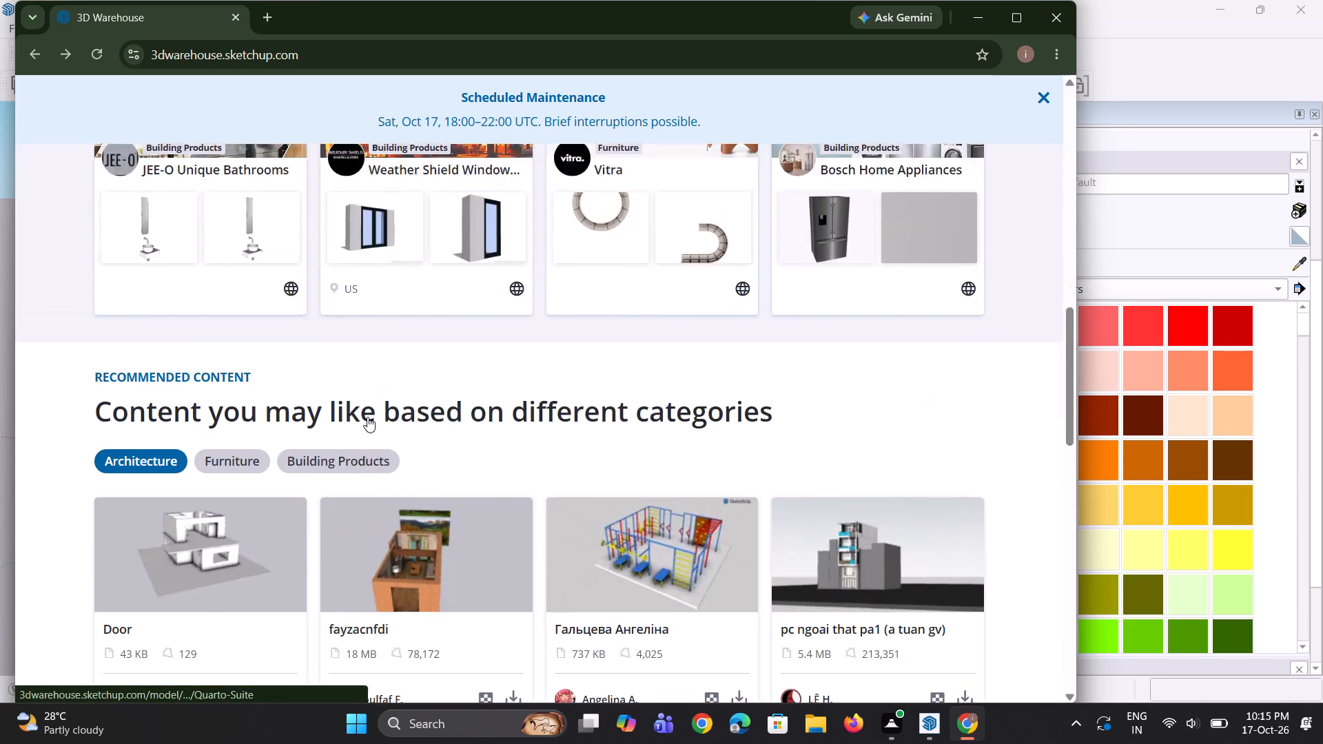
pyautogui.scroll(16, 376, 418)
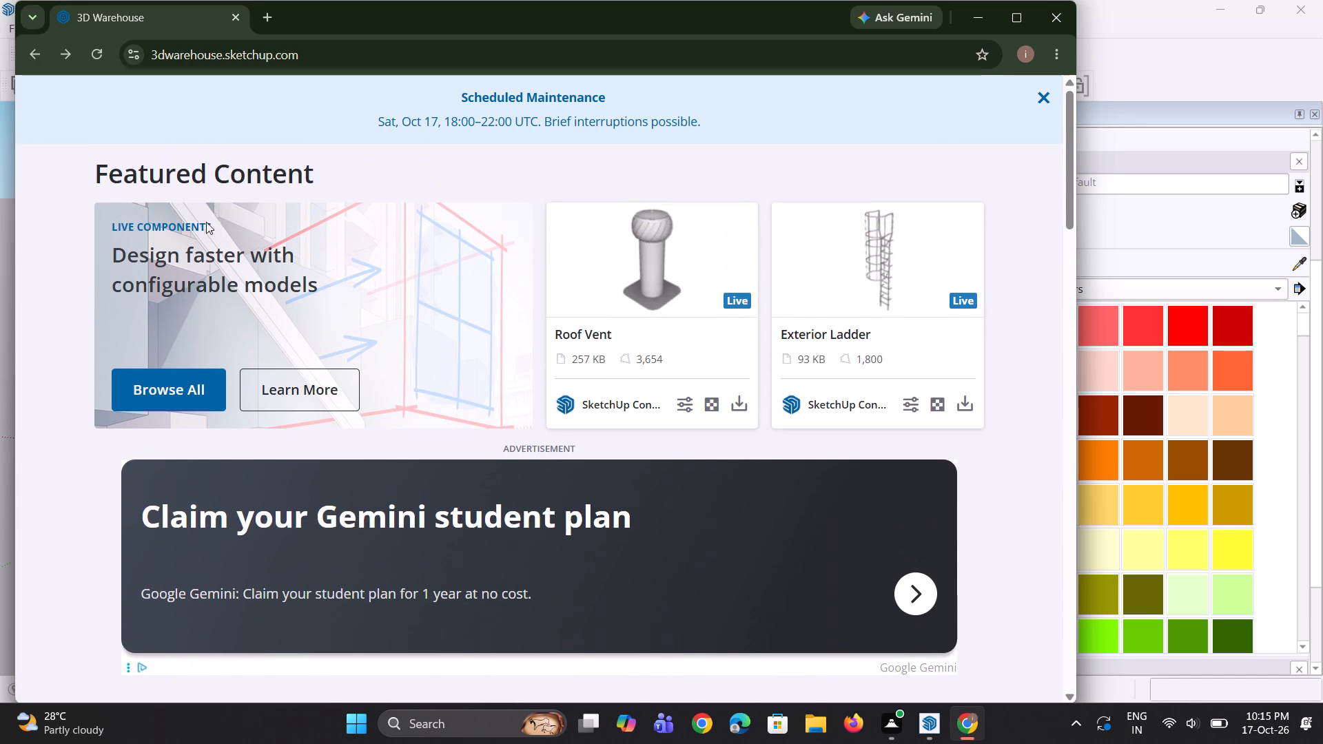
# Reopen 3D Warehouse from the web search results and look through its featured content, materials, brands and recommended models.
pyautogui.click(37, 56)
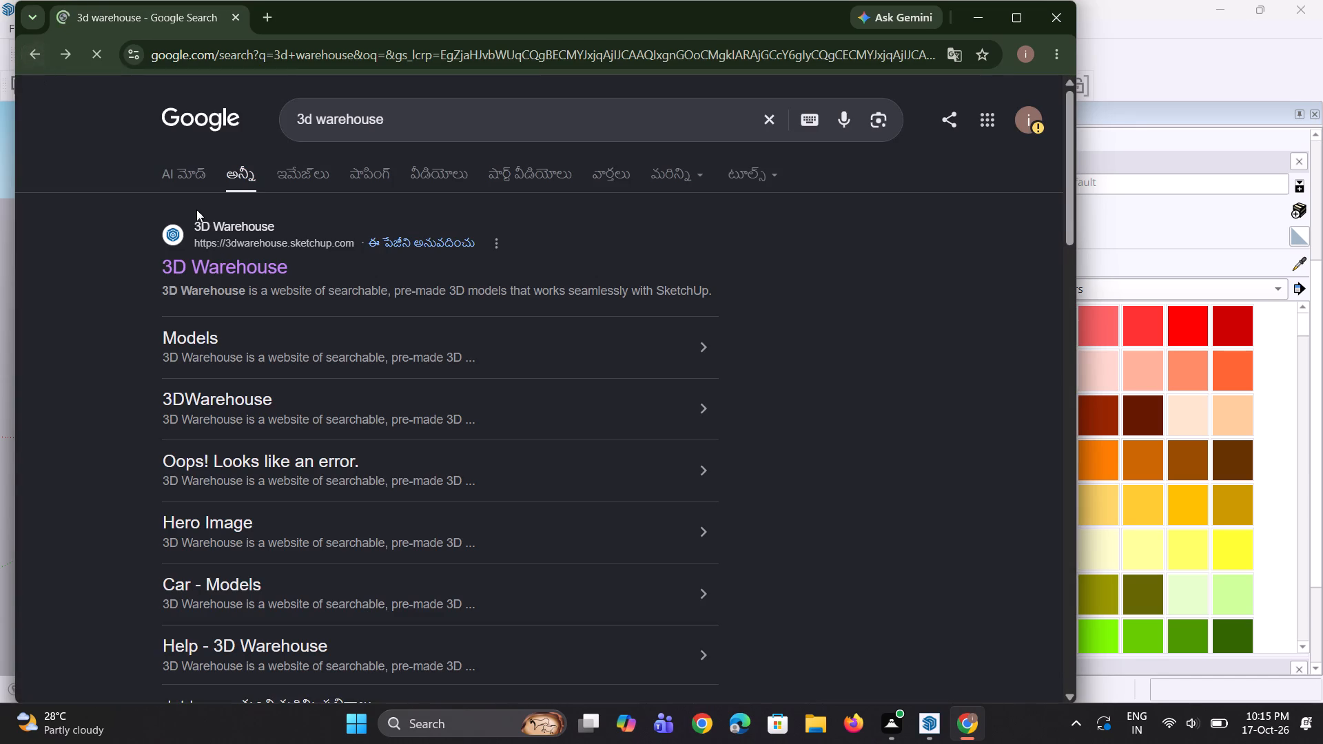
pyautogui.click(247, 267)
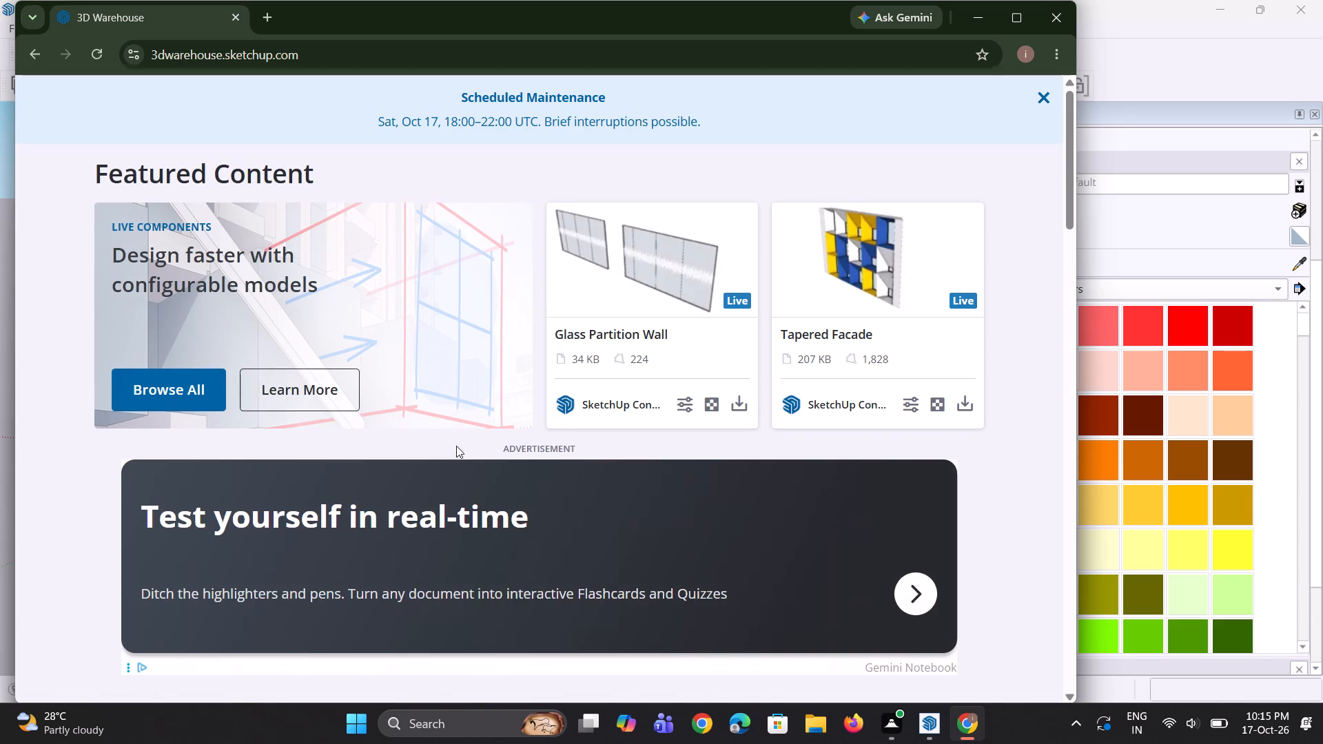
pyautogui.scroll(-5, 444, 476)
pyautogui.scroll(3, 444, 476)
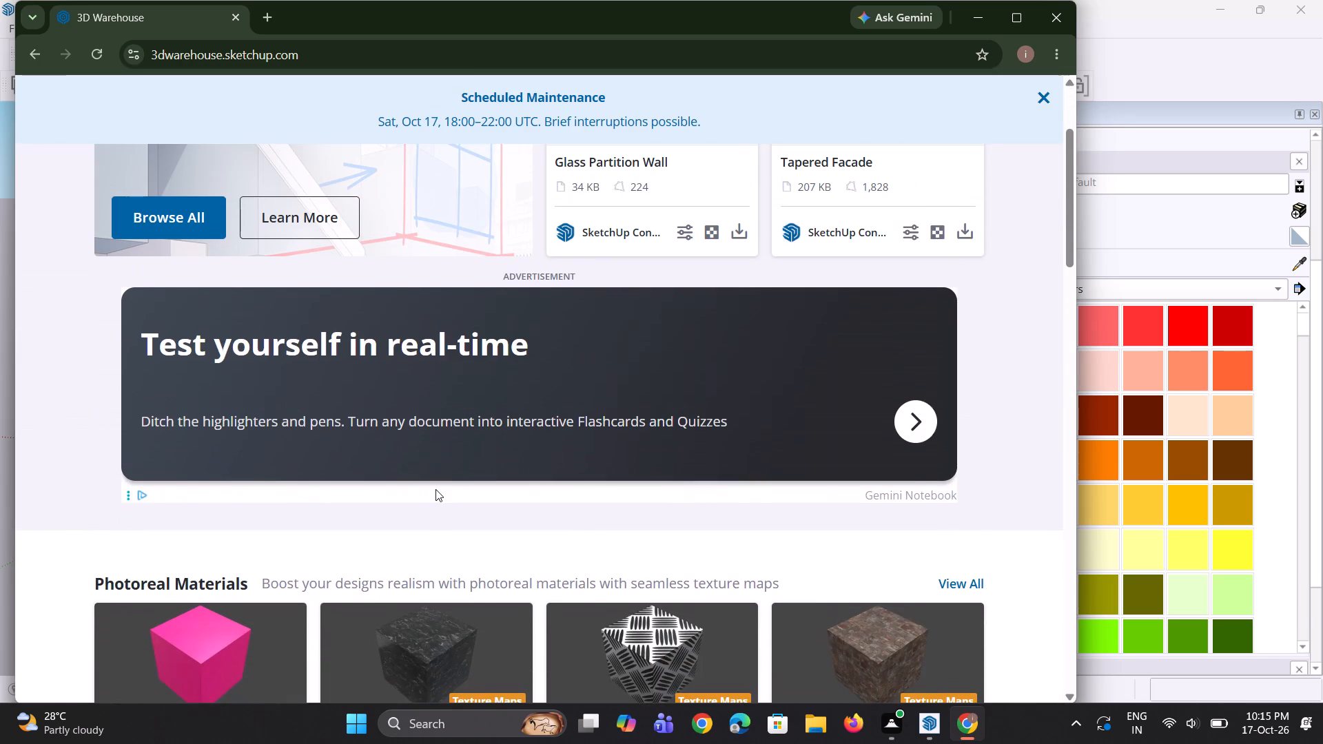
pyautogui.scroll(-9, 435, 489)
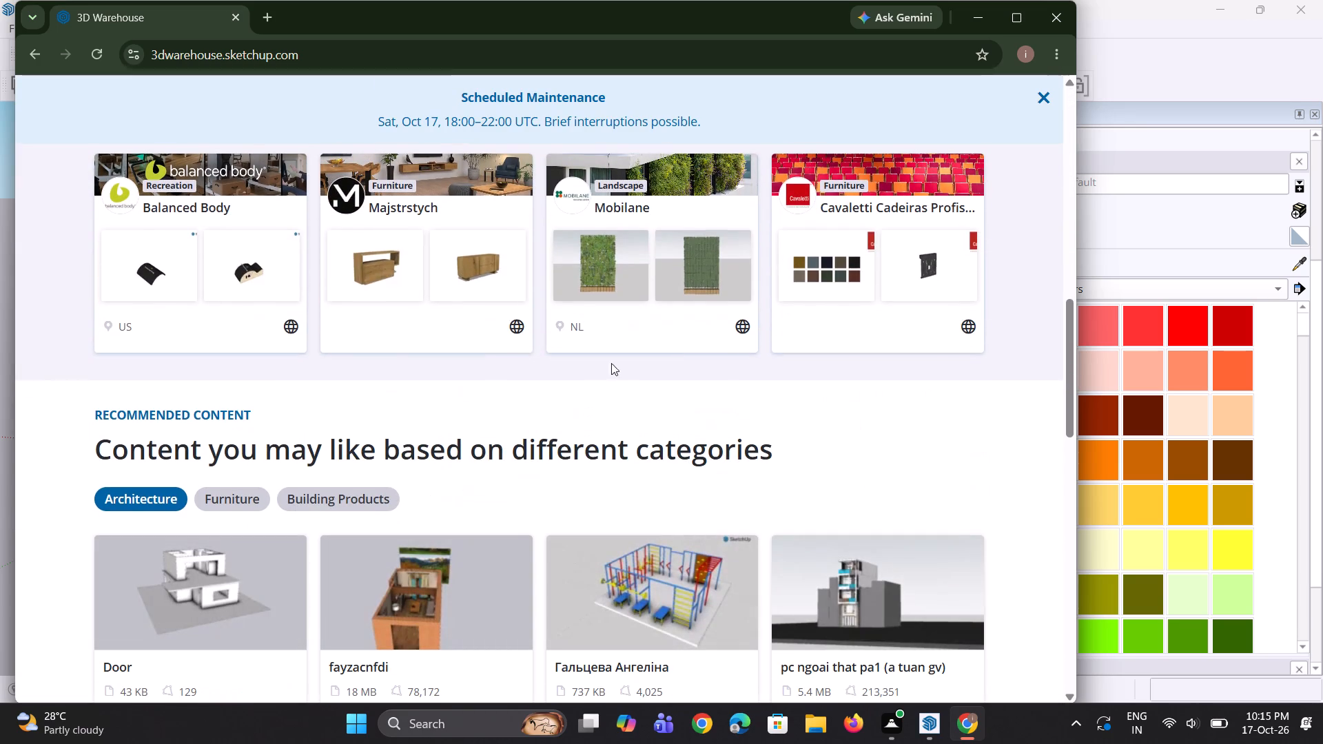
# Close the 3D Warehouse browser window and return to the building model in SketchUp.
pyautogui.click(1046, 19)
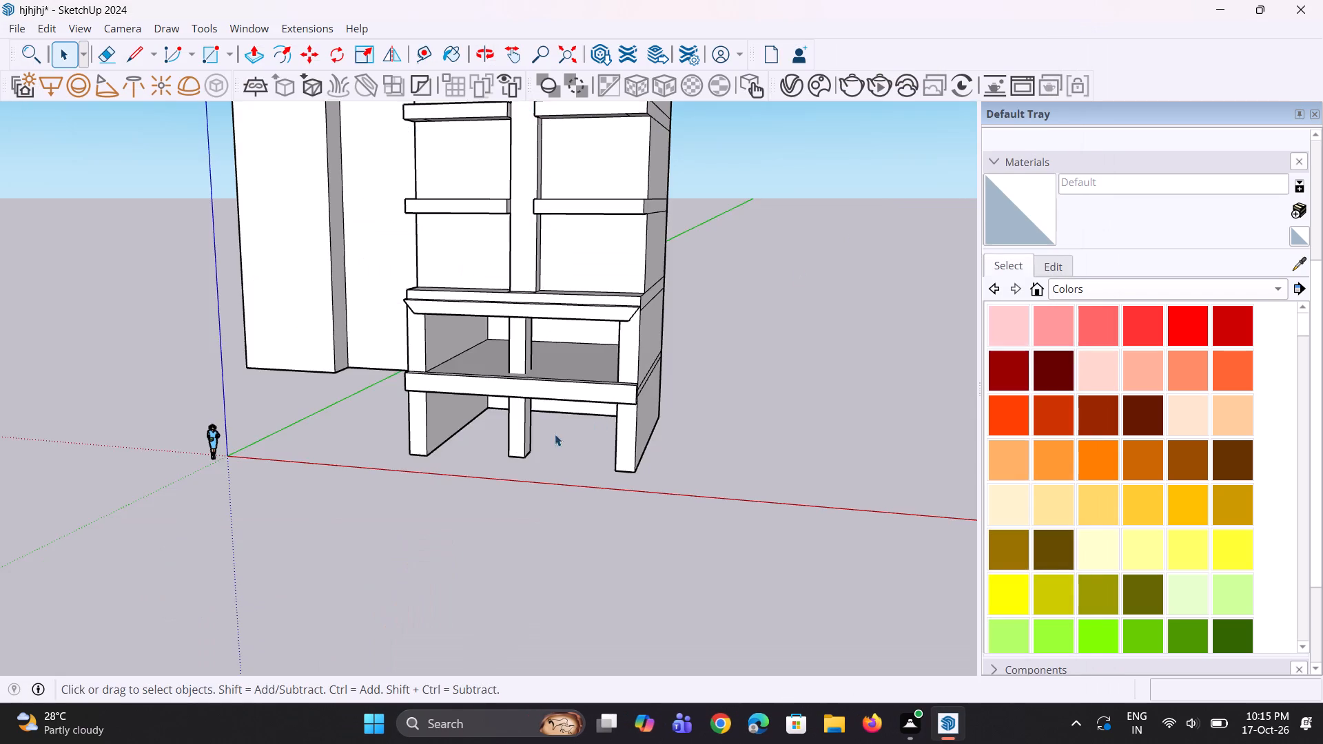
# Copy the top edge of the ground-floor recess's back wall down to its bottom edge, dividing the distance into 5 equal strips.
pyautogui.scroll(-5, 544, 437)
pyautogui.scroll(1, 515, 442)
pyautogui.moveTo(514, 442); pyautogui.dragTo(513, 478, button='middle')
pyautogui.scroll(6, 548, 388)
pyautogui.moveTo(555, 404); pyautogui.dragTo(542, 380, button='middle')
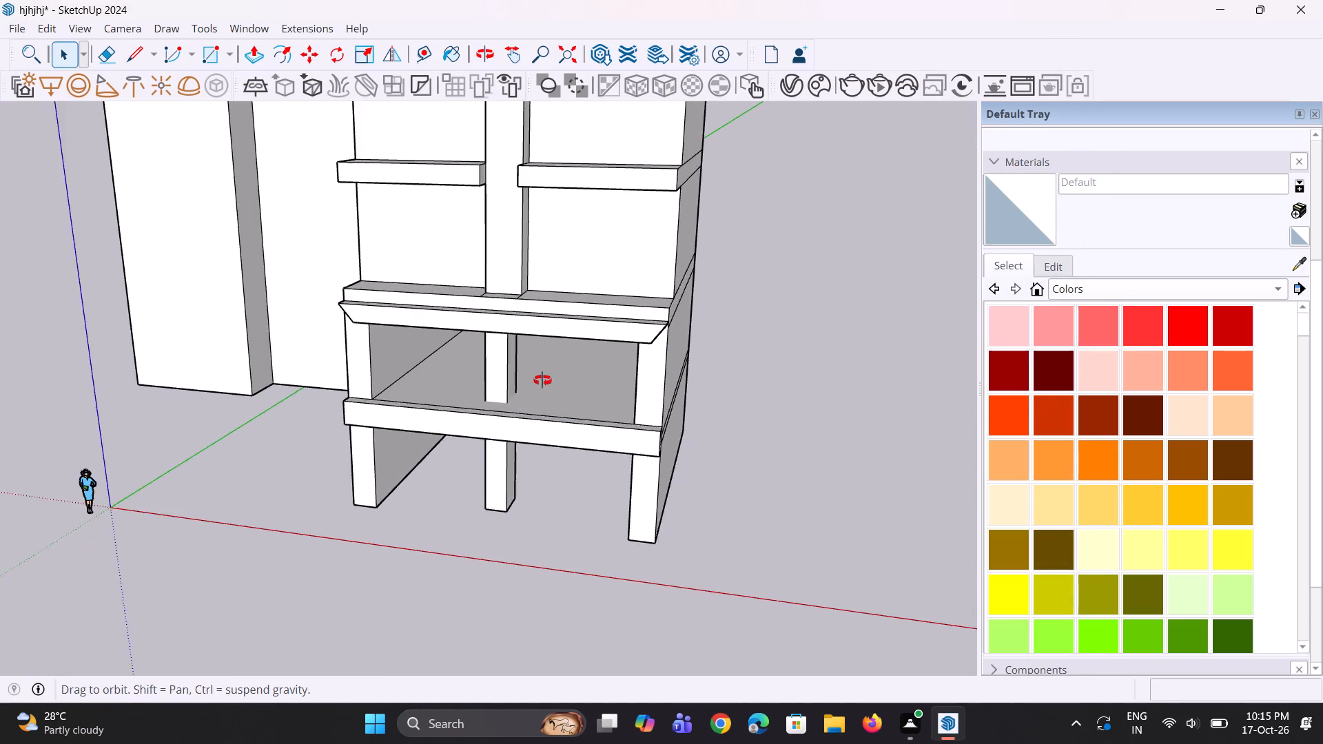
pyautogui.moveTo(542, 380); pyautogui.dragTo(617, 291, button='middle')
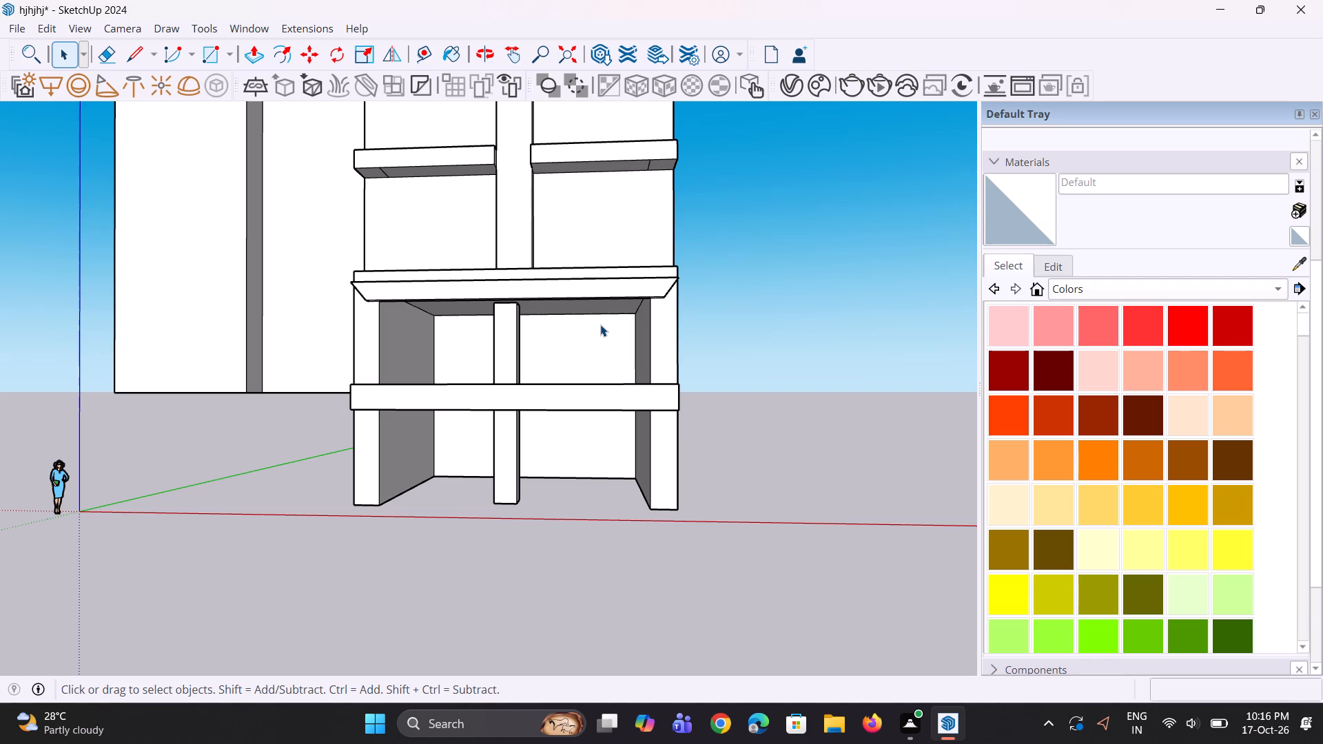
pyautogui.scroll(1, 474, 499)
pyautogui.moveTo(474, 498); pyautogui.dragTo(523, 476, button='middle')
pyautogui.click(418, 476)
pyautogui.scroll(5, 424, 471)
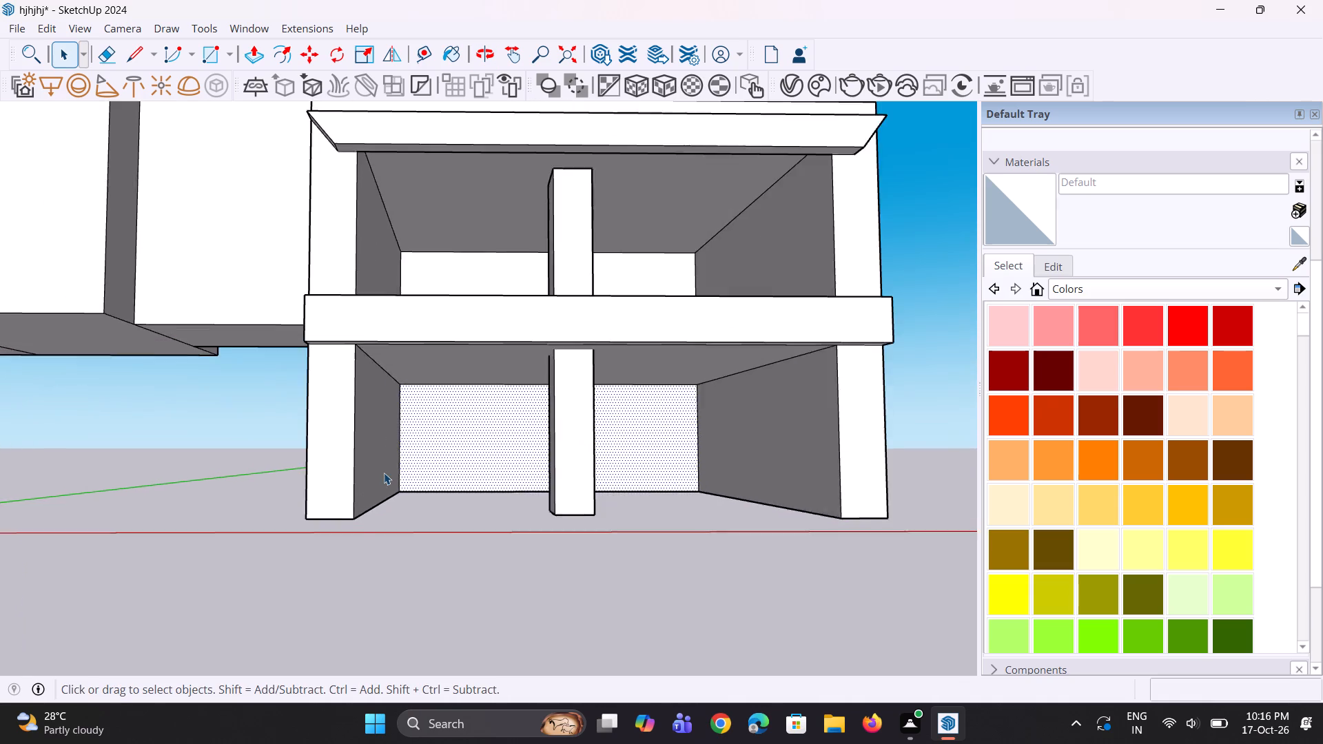
pyautogui.scroll(8, 384, 473)
pyautogui.moveTo(408, 477); pyautogui.dragTo(416, 519, button='middle')
pyautogui.scroll(-5, 403, 495)
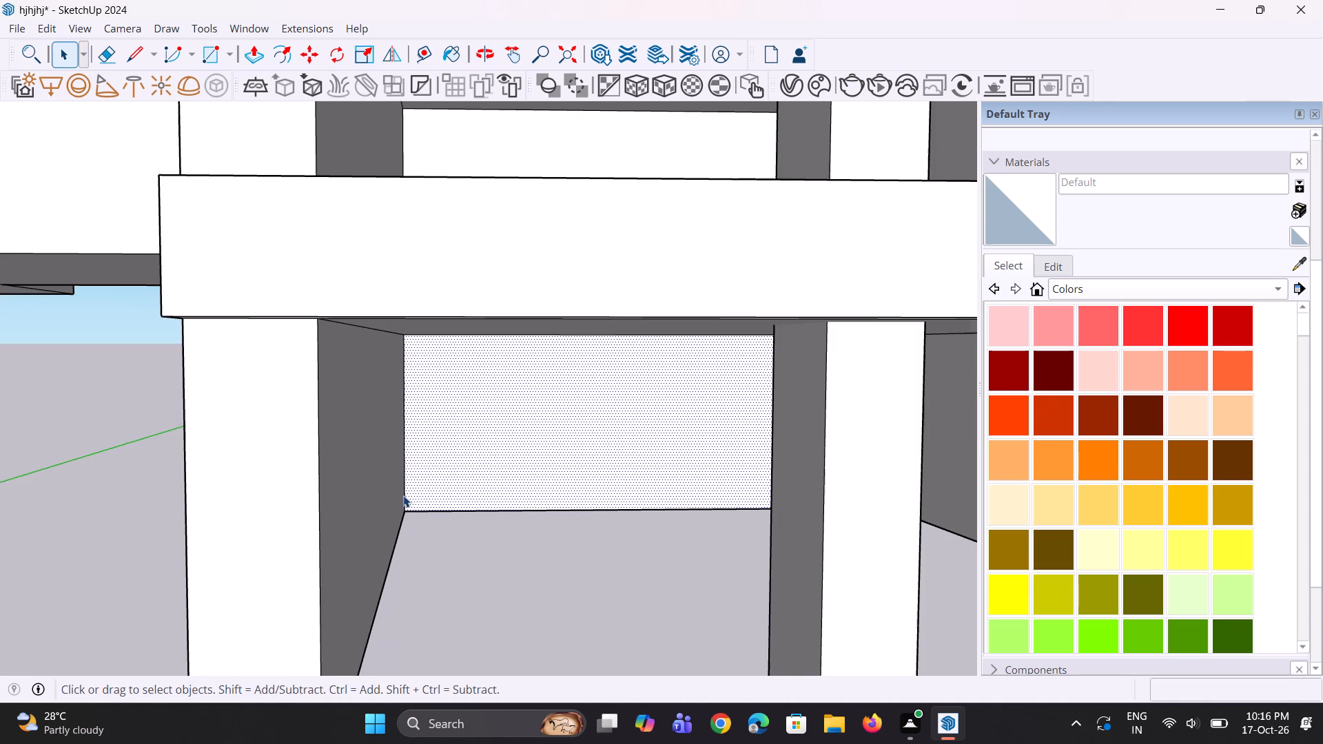
pyautogui.moveTo(448, 513); pyautogui.dragTo(440, 515, button='middle')
pyautogui.click(412, 480)
pyautogui.scroll(1, 410, 482)
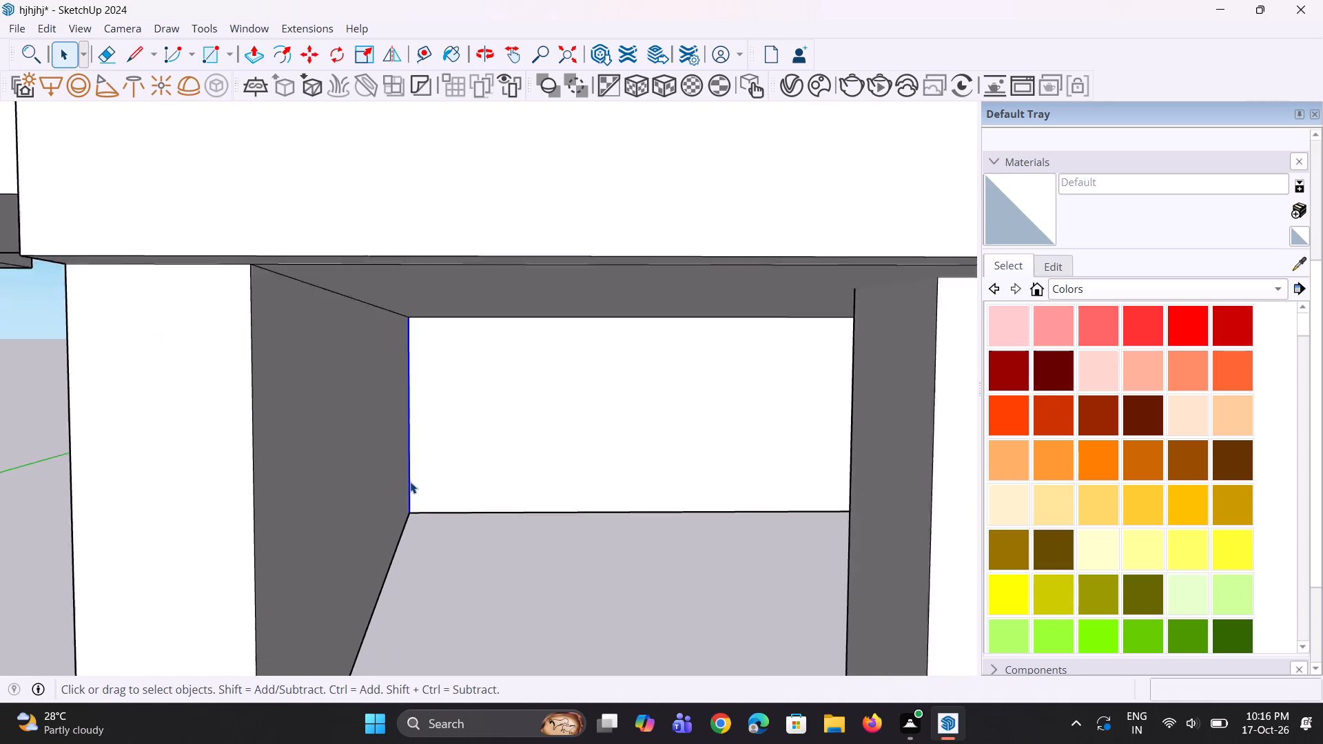
pyautogui.scroll(2, 410, 482)
pyautogui.click(490, 286)
pyautogui.scroll(-3, 453, 318)
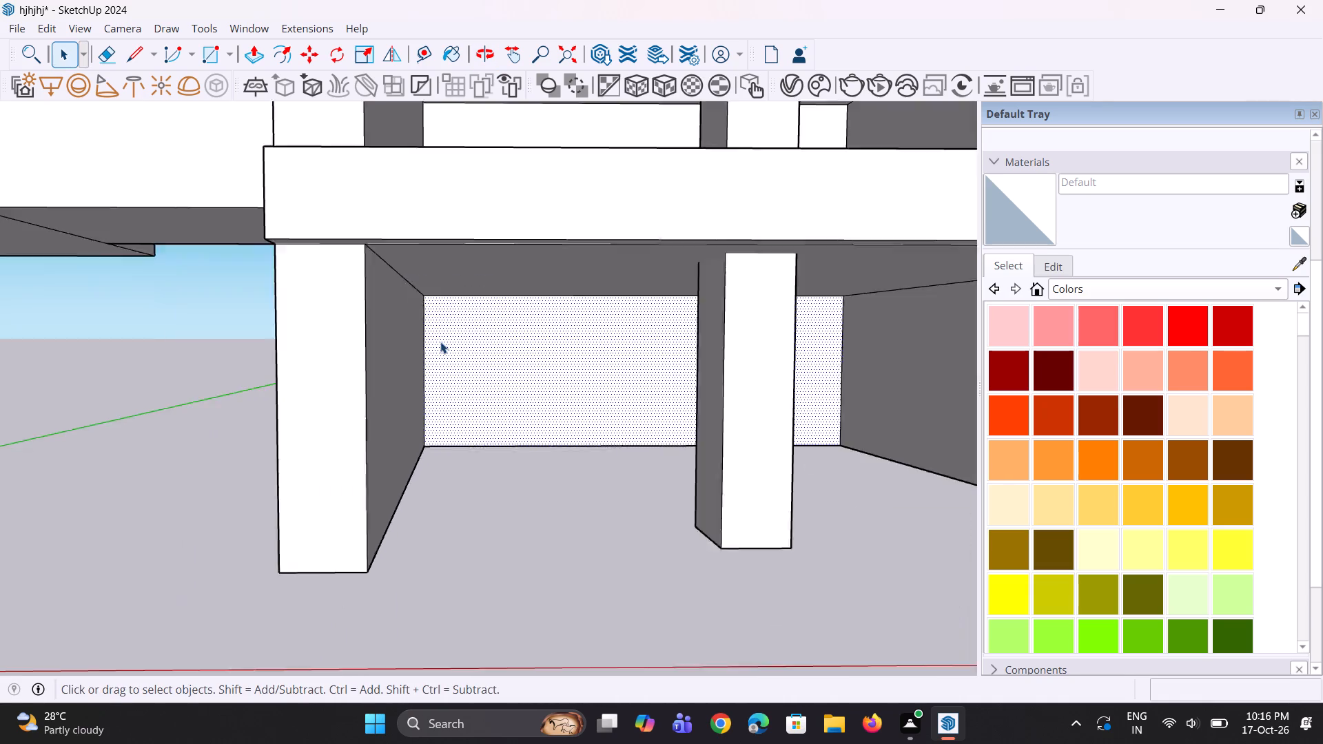
pyautogui.scroll(-4, 440, 342)
pyautogui.scroll(14, 452, 324)
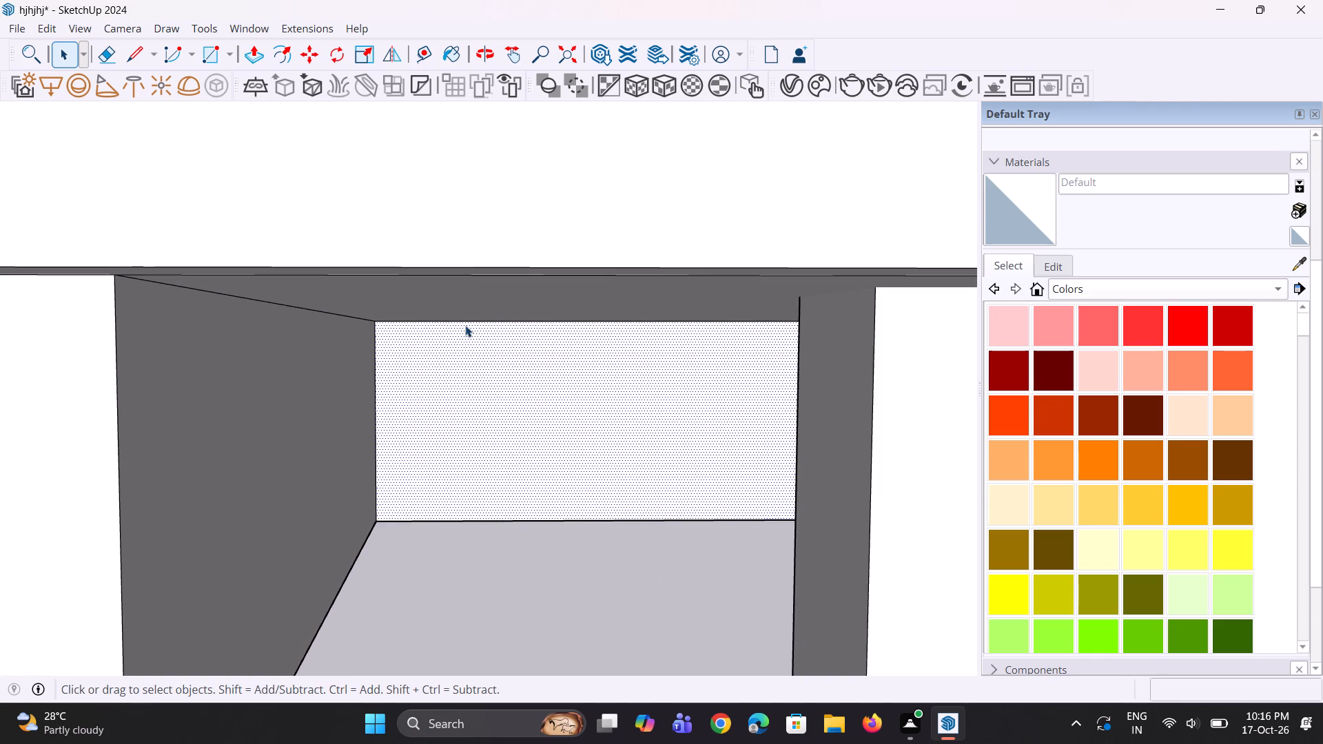
pyautogui.click(468, 324)
pyautogui.scroll(2, 450, 331)
pyautogui.press('m')
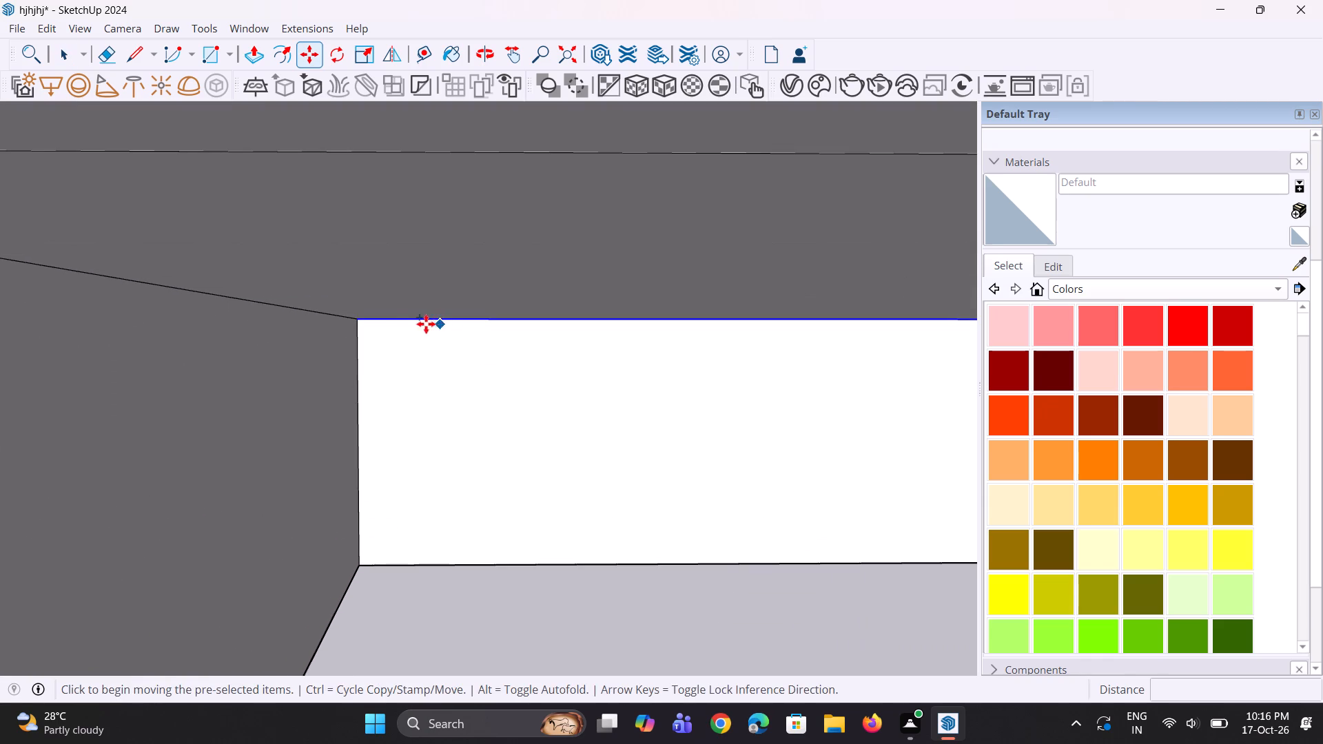
pyautogui.click(358, 322)
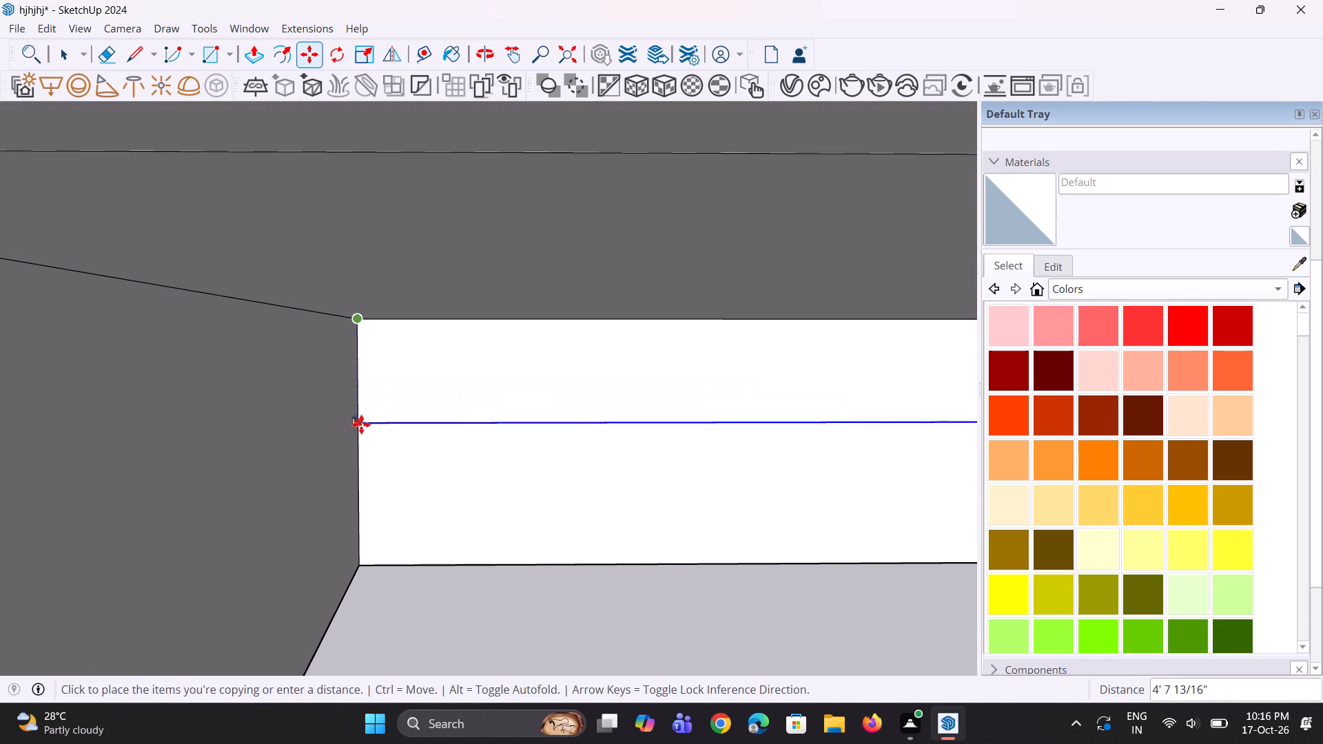
pyautogui.click(365, 567)
pyautogui.write('/5')
pyautogui.press('Return')
pyautogui.scroll(-9, 390, 535)
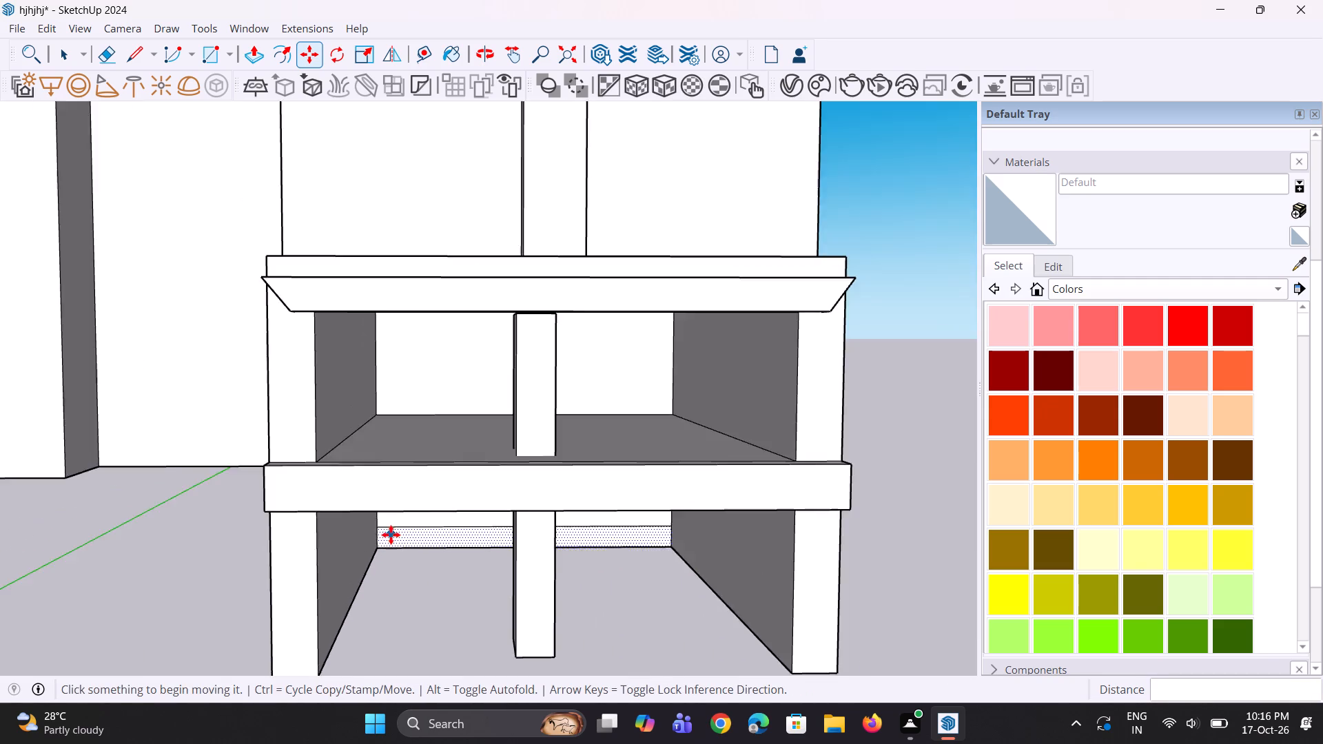
pyautogui.moveTo(391, 535); pyautogui.dragTo(377, 525, button='middle')
pyautogui.press('space')
# Select the horizontal dividing lines together on the ground-floor back wall, starting with the two uppermost.
pyautogui.scroll(-5, 382, 526)
pyautogui.moveTo(382, 526); pyautogui.dragTo(381, 582, button='middle')
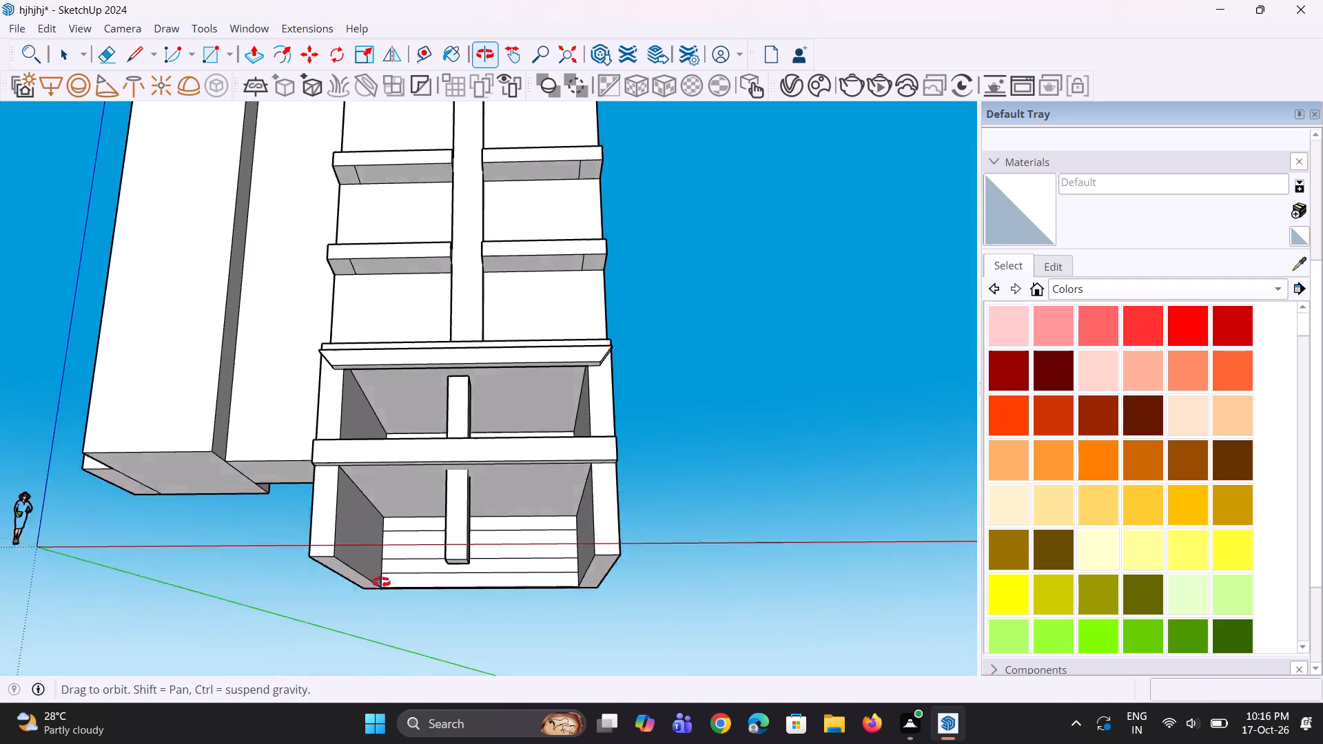
pyautogui.moveTo(381, 582); pyautogui.dragTo(381, 607, button='middle')
pyautogui.click(635, 628)
pyautogui.scroll(3, 608, 619)
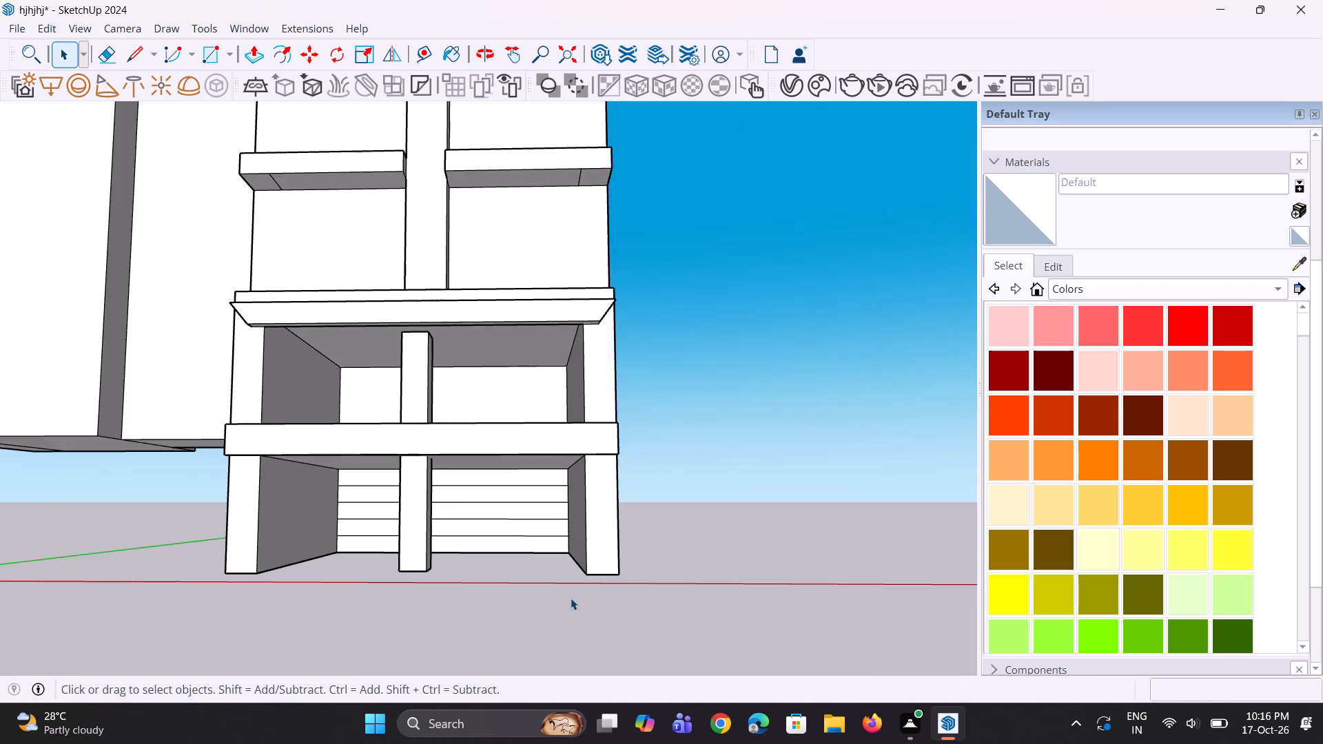
pyautogui.scroll(-10, 571, 598)
pyautogui.scroll(1, 573, 599)
pyautogui.moveTo(573, 599); pyautogui.dragTo(526, 585, button='middle')
pyautogui.scroll(6, 506, 570)
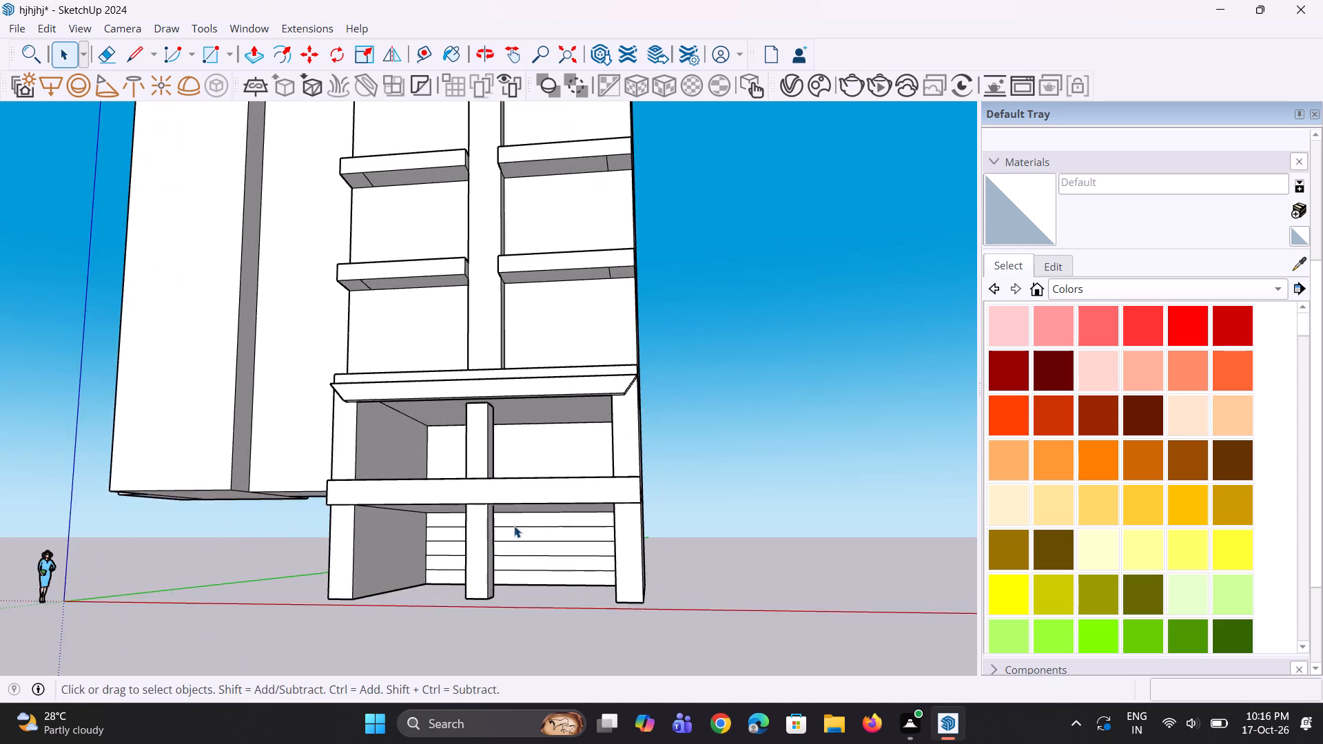
pyautogui.scroll(6, 514, 526)
pyautogui.click(518, 530)
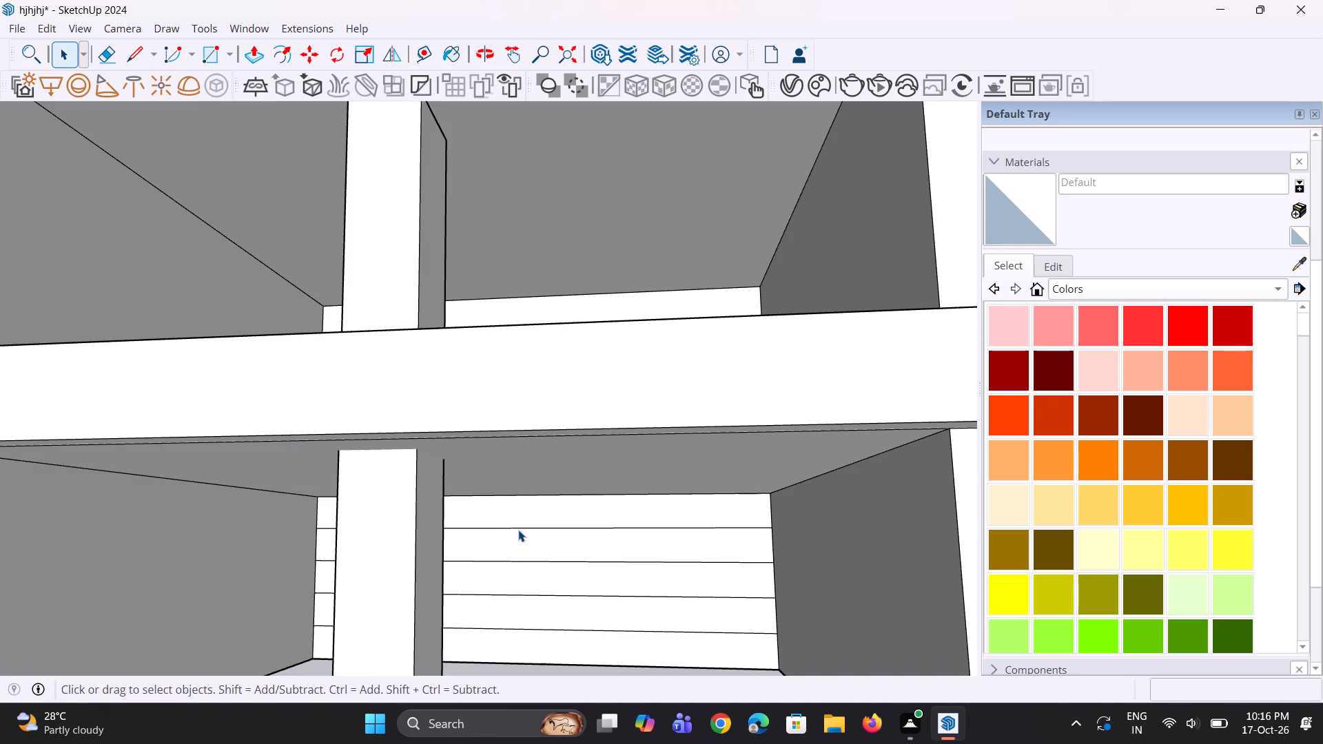
pyautogui.scroll(3, 518, 531)
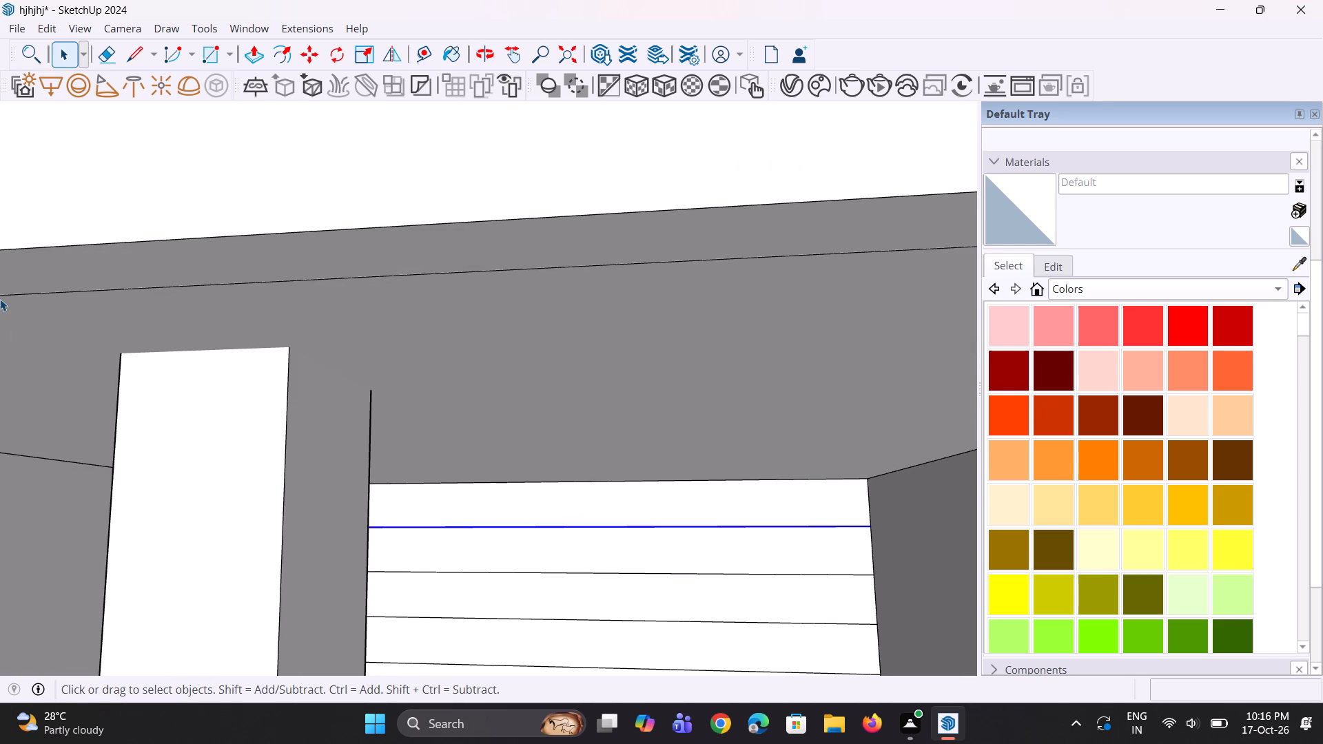
pyautogui.keyDown('ctrl'); pyautogui.click(537, 572); pyautogui.keyUp('ctrl')
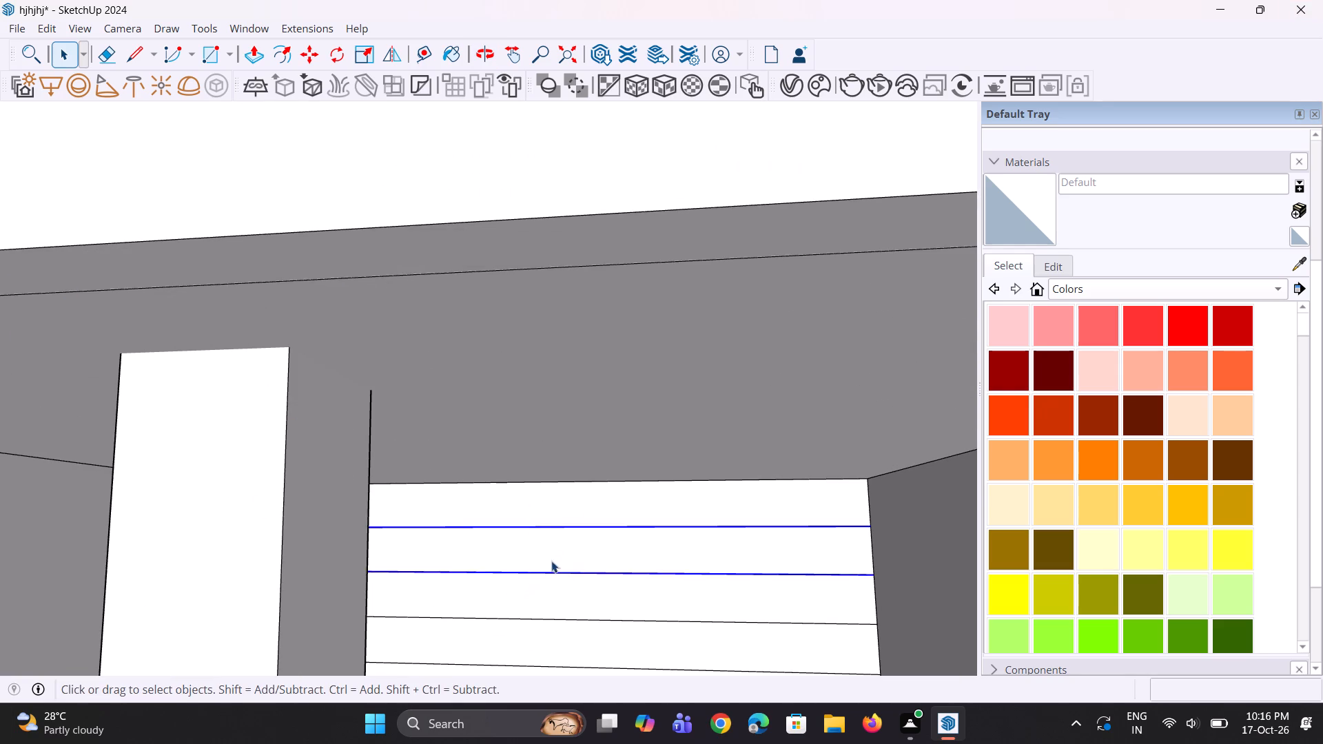
pyautogui.scroll(-4, 553, 555)
pyautogui.scroll(4, 580, 616)
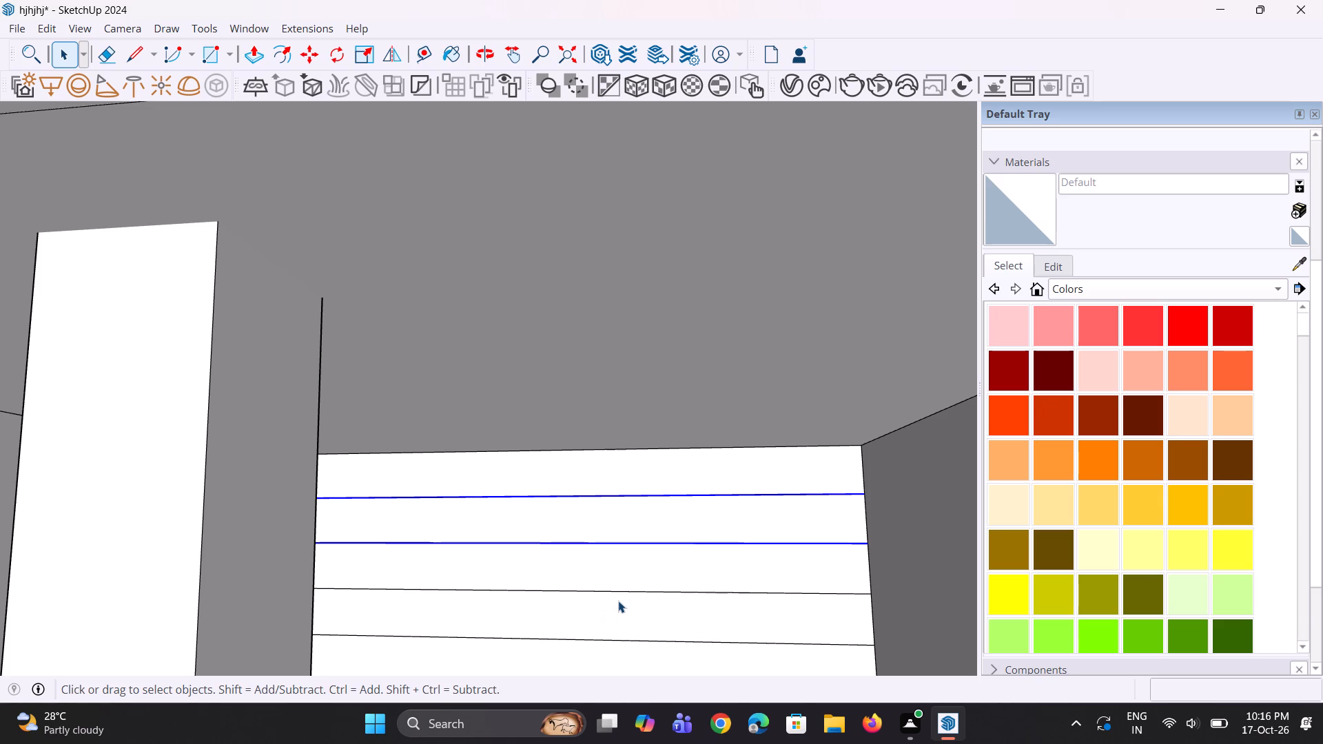
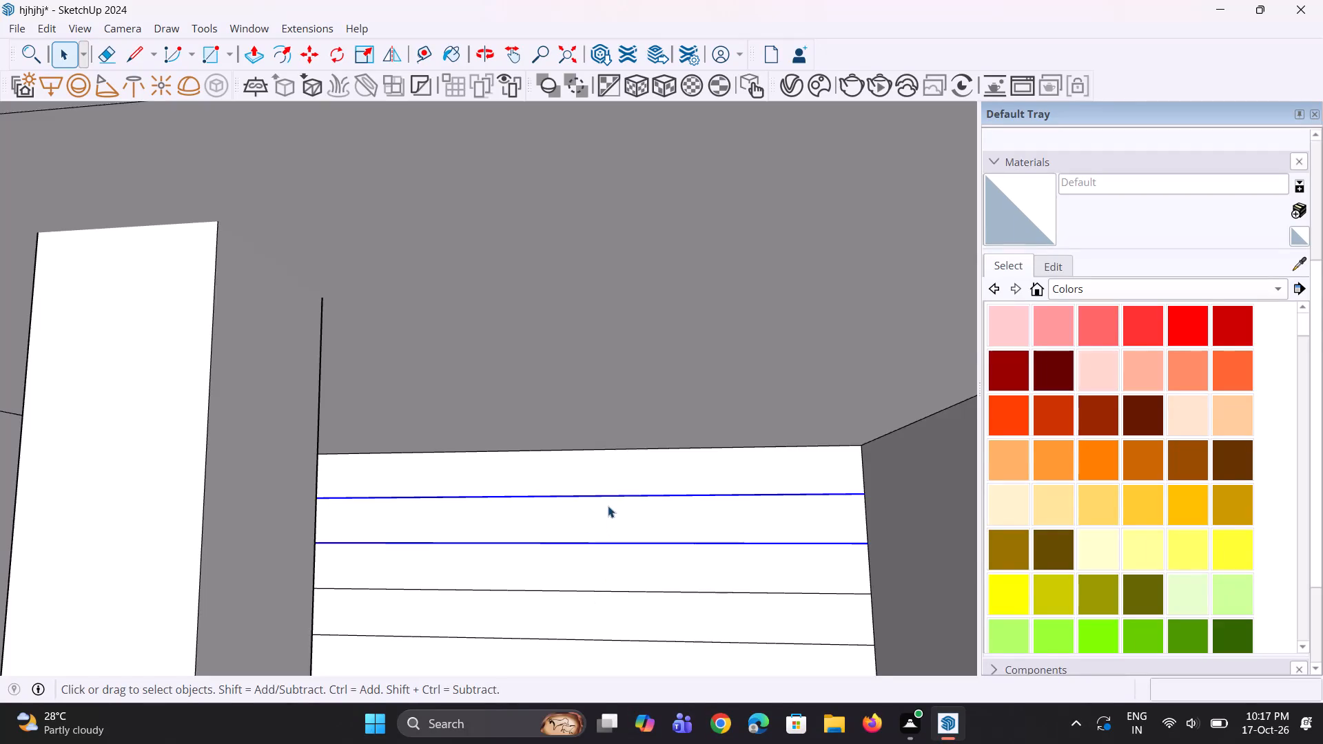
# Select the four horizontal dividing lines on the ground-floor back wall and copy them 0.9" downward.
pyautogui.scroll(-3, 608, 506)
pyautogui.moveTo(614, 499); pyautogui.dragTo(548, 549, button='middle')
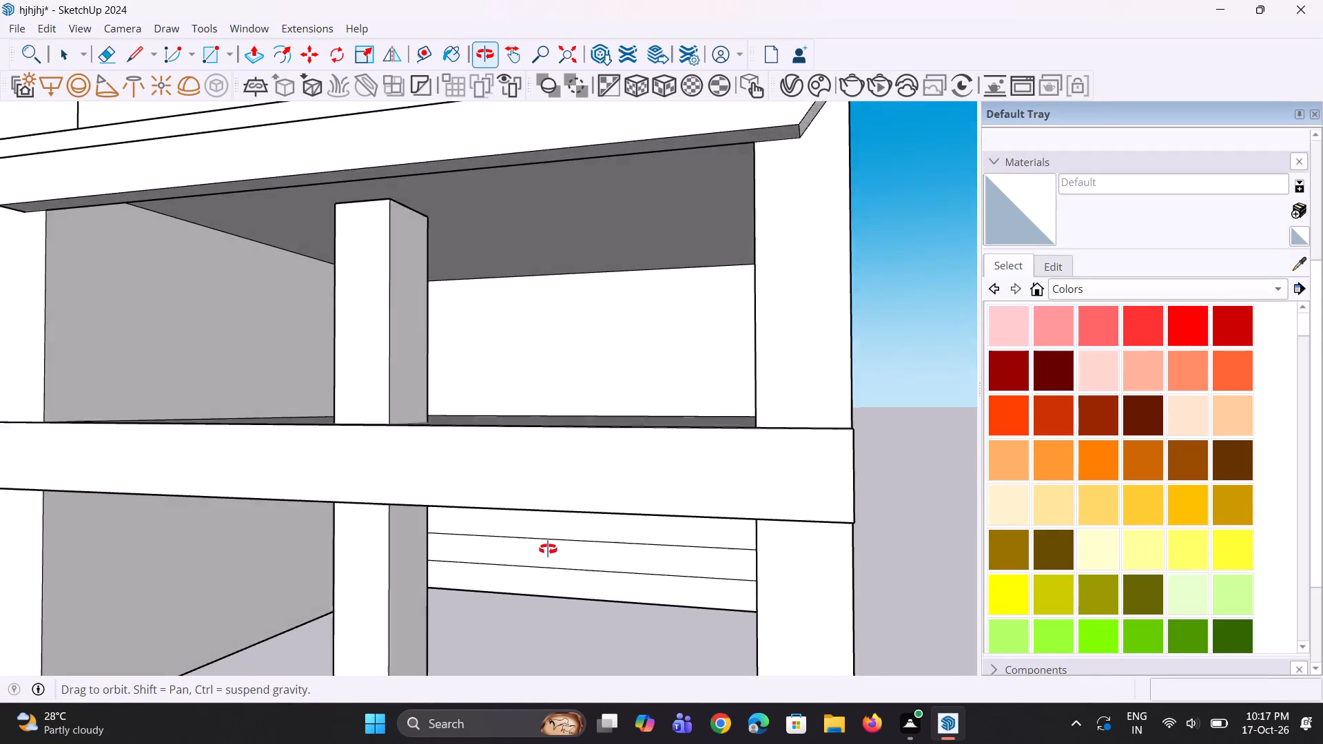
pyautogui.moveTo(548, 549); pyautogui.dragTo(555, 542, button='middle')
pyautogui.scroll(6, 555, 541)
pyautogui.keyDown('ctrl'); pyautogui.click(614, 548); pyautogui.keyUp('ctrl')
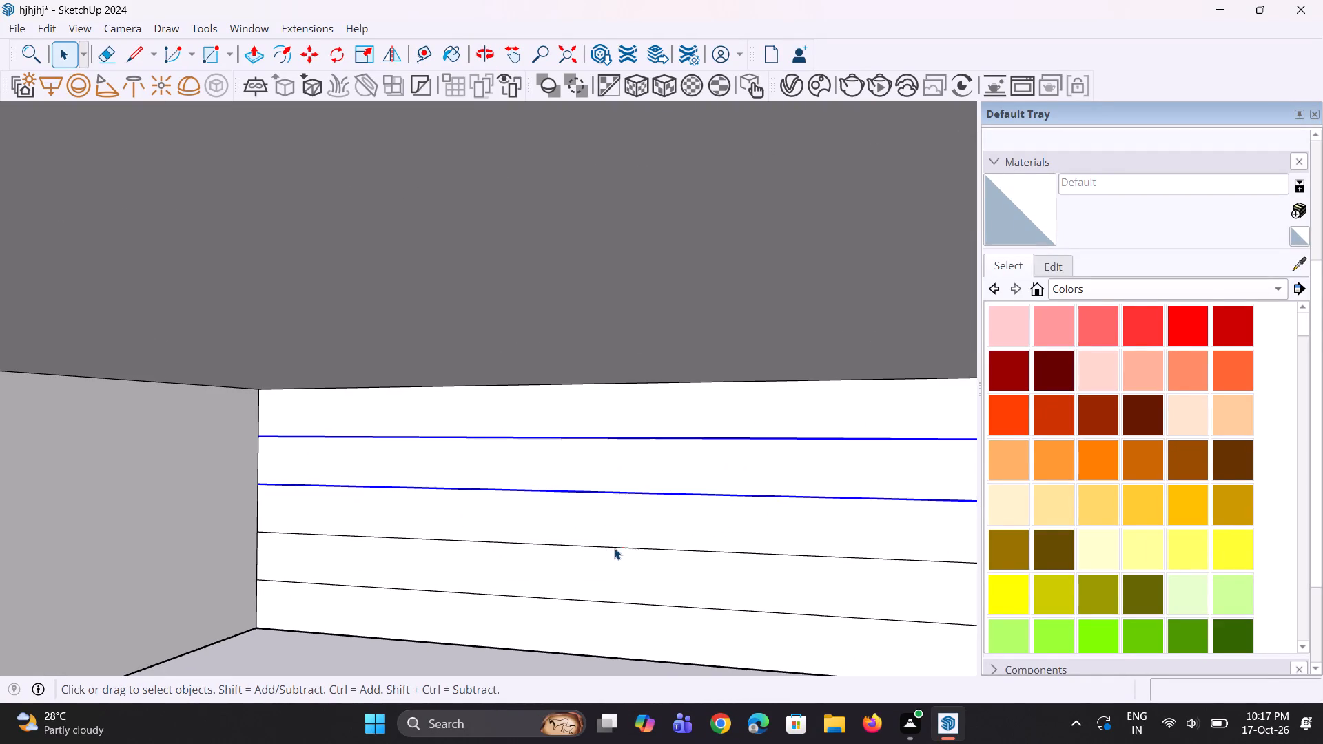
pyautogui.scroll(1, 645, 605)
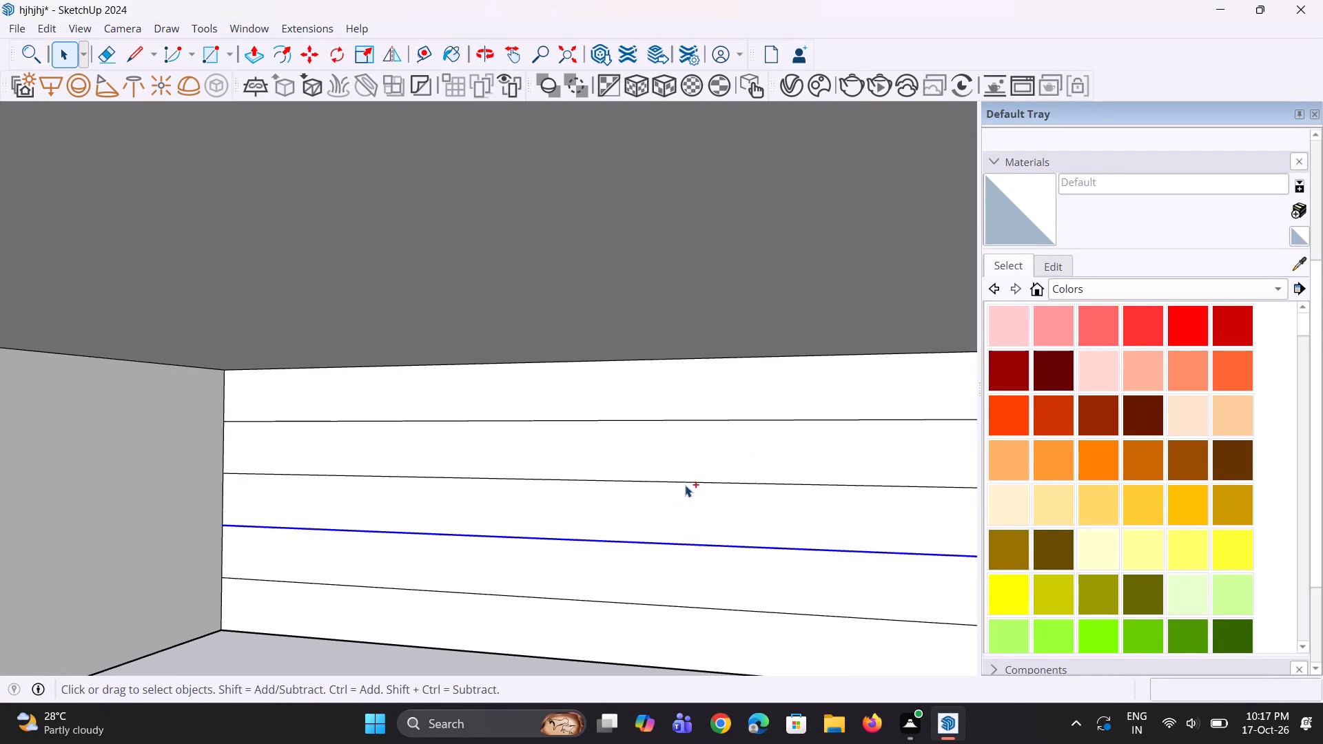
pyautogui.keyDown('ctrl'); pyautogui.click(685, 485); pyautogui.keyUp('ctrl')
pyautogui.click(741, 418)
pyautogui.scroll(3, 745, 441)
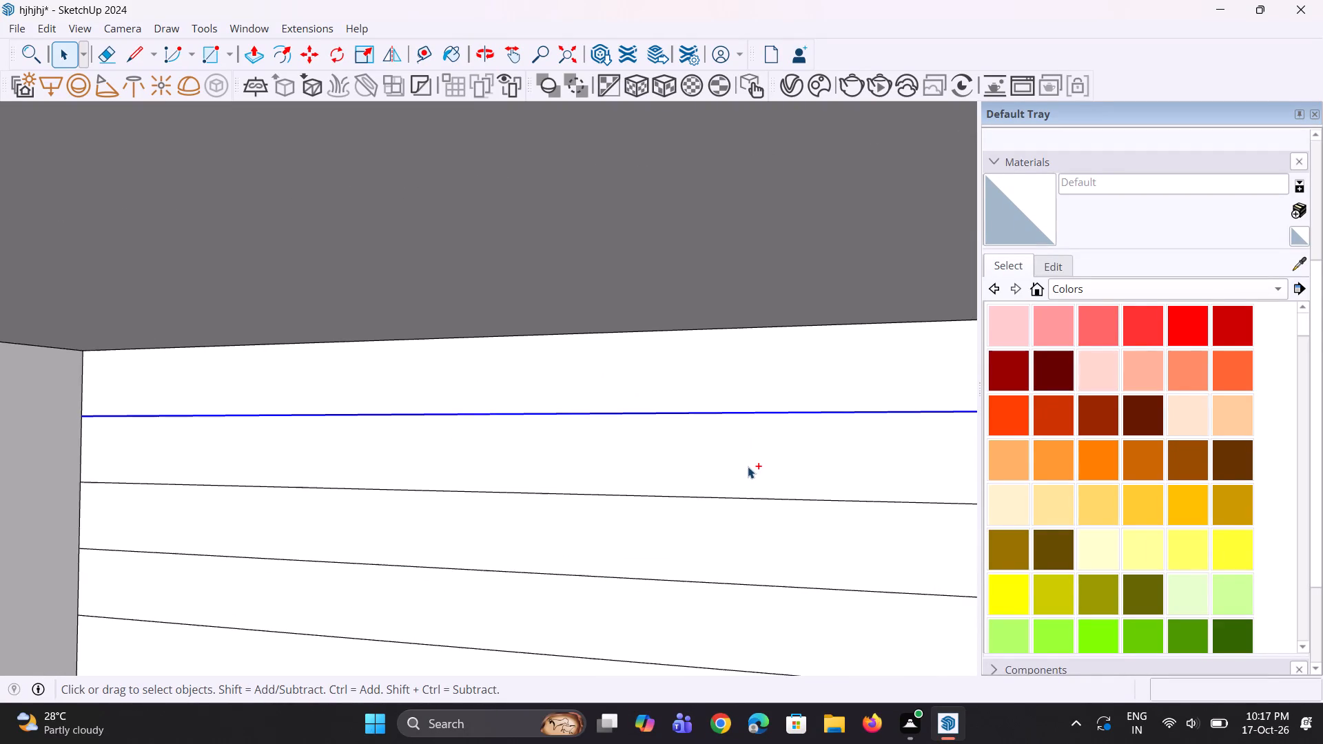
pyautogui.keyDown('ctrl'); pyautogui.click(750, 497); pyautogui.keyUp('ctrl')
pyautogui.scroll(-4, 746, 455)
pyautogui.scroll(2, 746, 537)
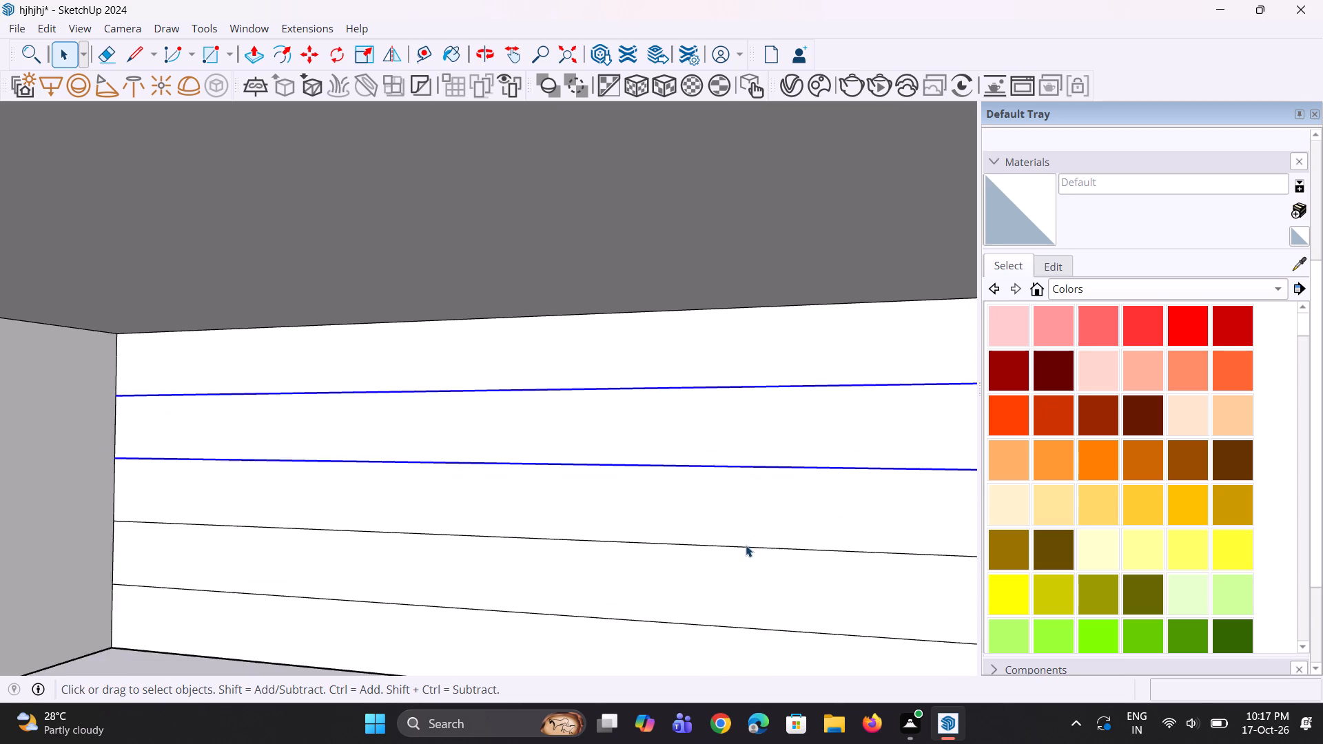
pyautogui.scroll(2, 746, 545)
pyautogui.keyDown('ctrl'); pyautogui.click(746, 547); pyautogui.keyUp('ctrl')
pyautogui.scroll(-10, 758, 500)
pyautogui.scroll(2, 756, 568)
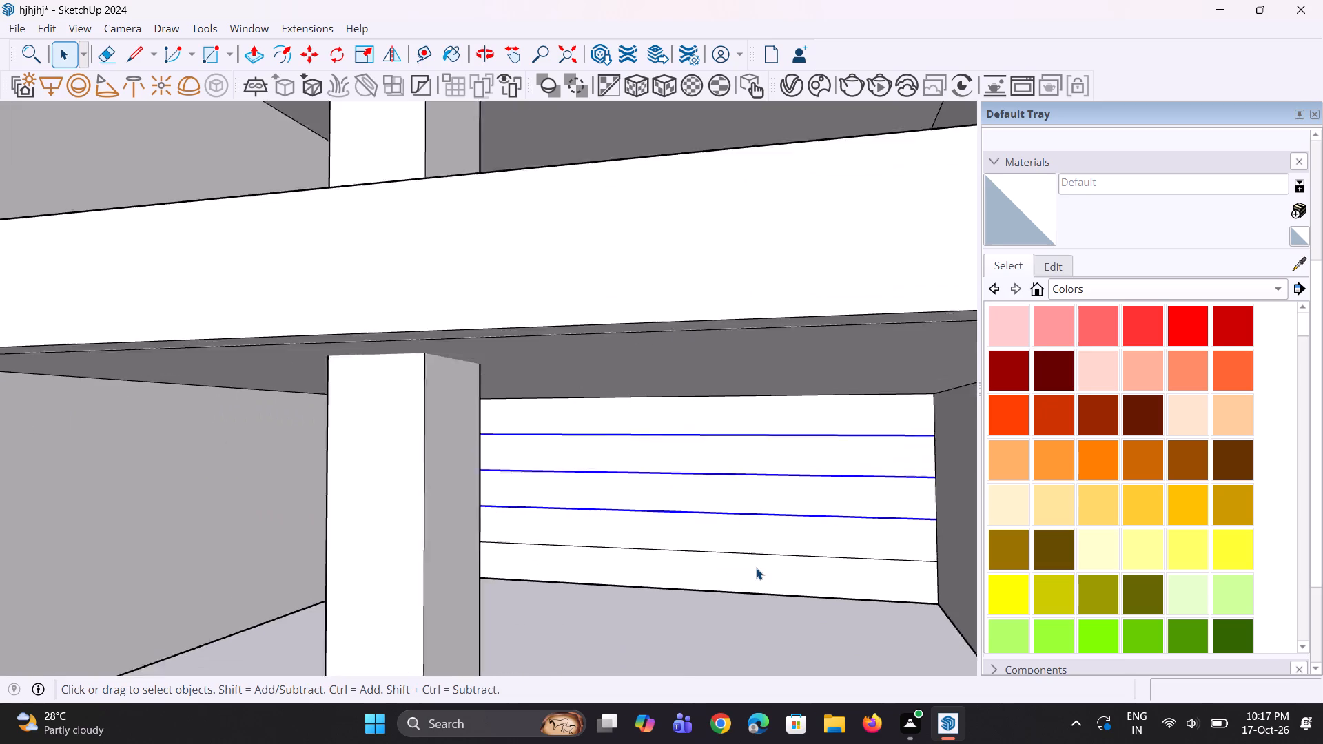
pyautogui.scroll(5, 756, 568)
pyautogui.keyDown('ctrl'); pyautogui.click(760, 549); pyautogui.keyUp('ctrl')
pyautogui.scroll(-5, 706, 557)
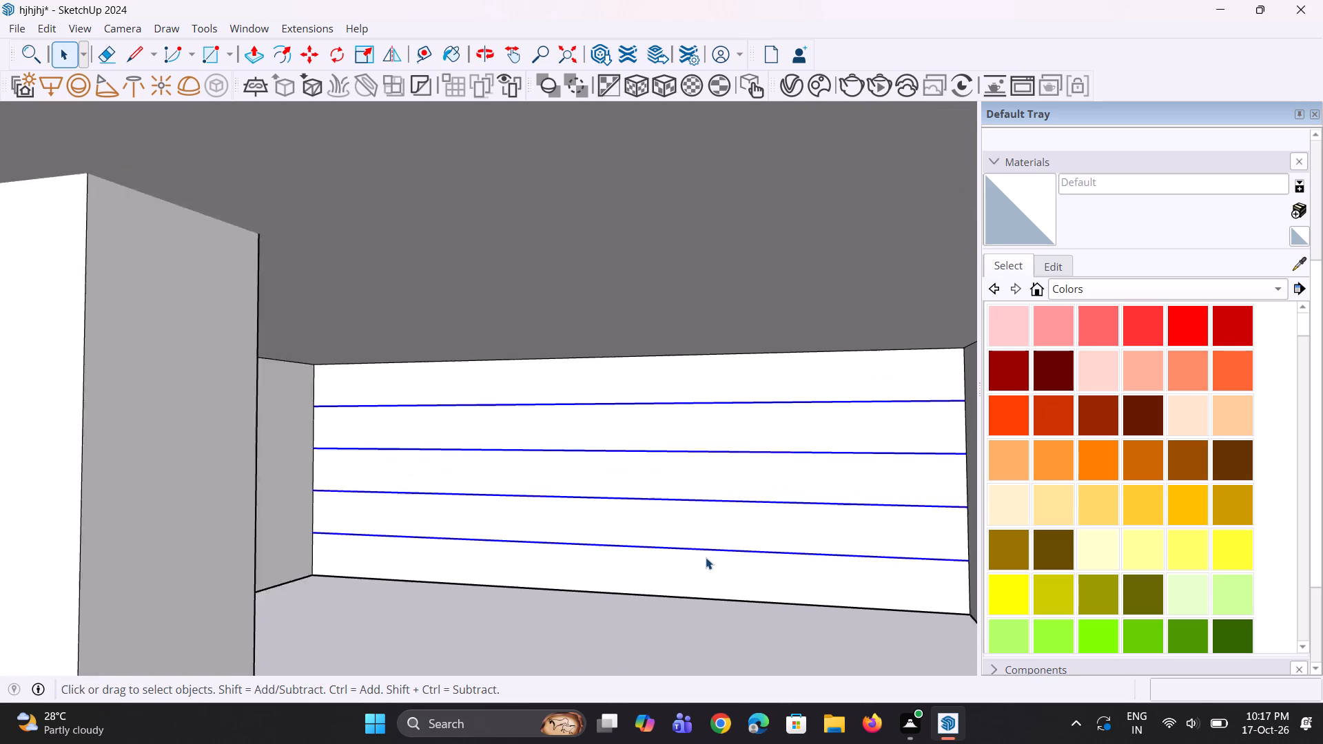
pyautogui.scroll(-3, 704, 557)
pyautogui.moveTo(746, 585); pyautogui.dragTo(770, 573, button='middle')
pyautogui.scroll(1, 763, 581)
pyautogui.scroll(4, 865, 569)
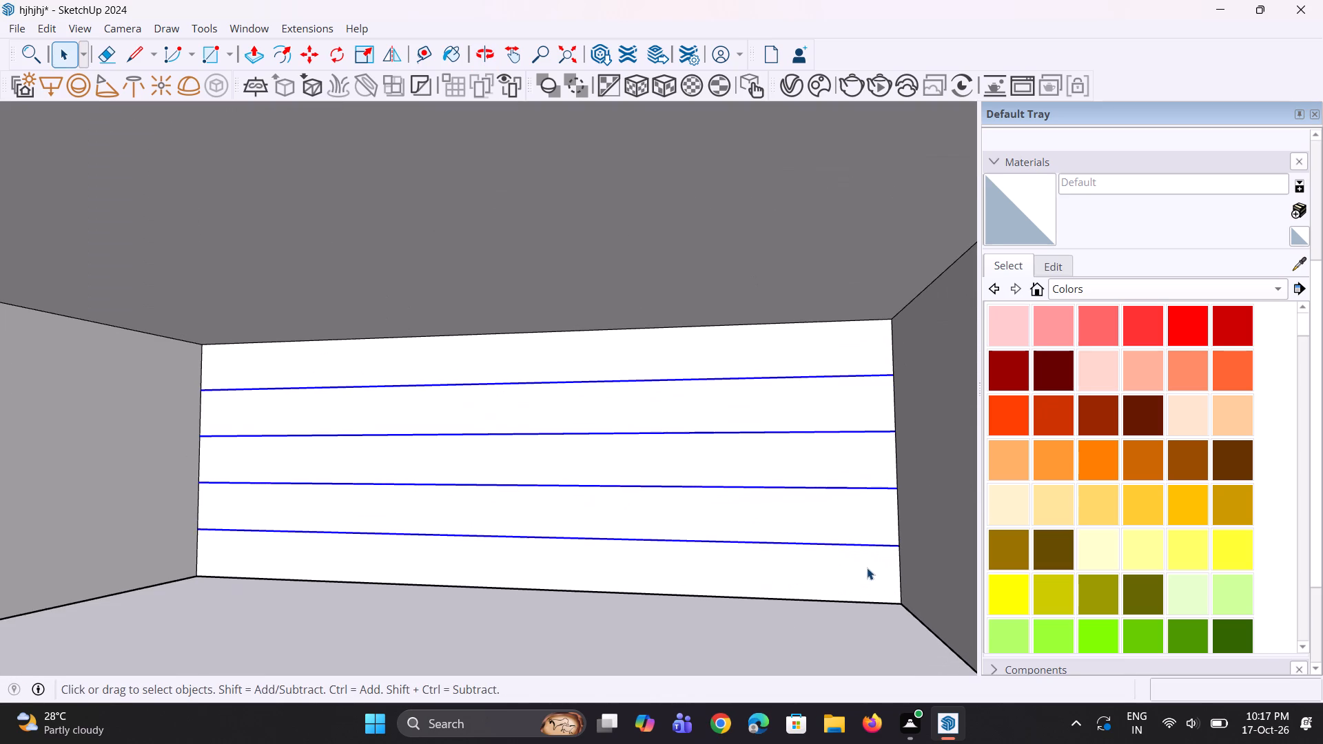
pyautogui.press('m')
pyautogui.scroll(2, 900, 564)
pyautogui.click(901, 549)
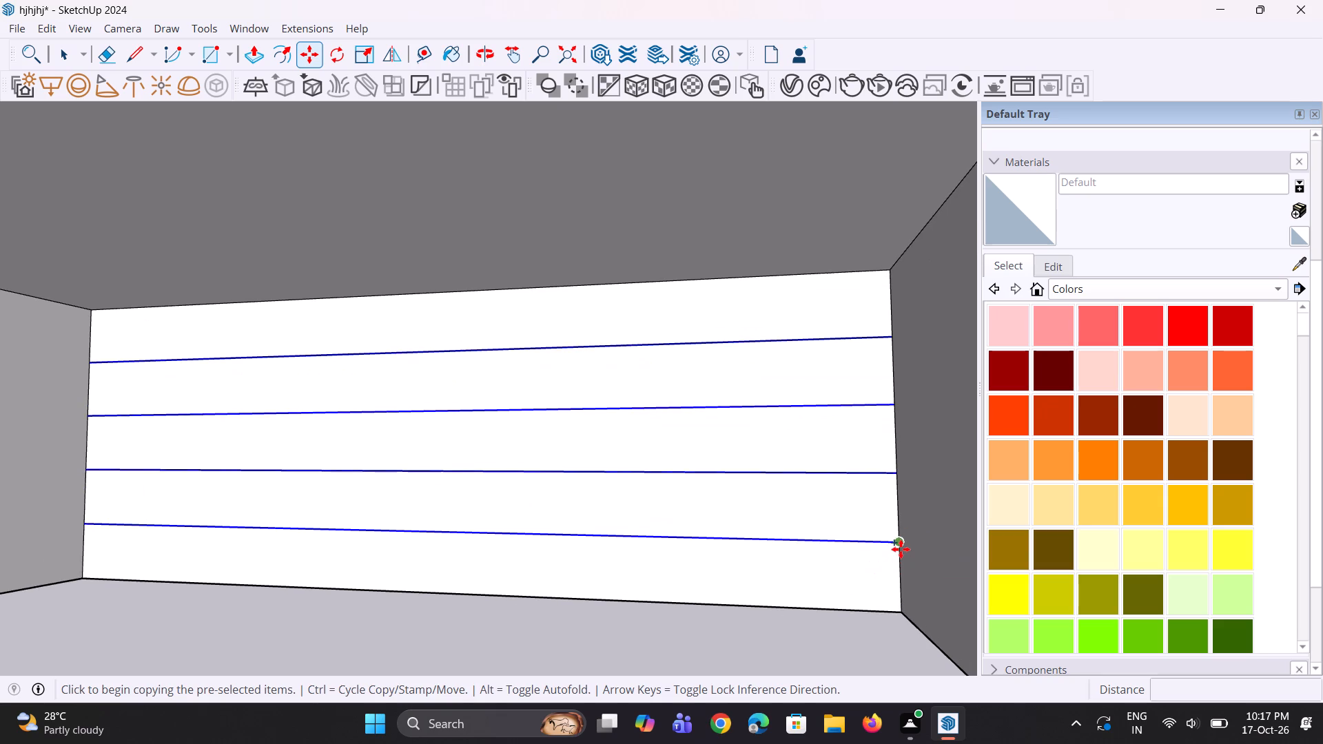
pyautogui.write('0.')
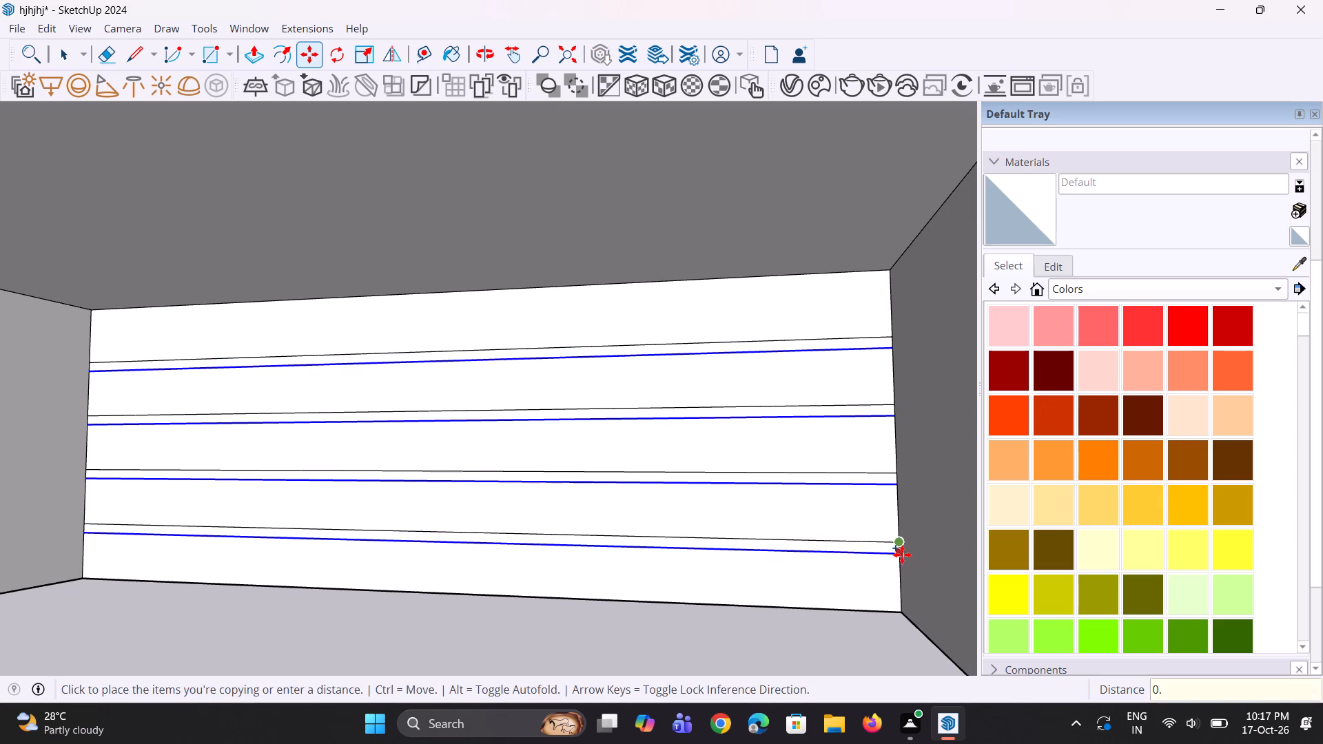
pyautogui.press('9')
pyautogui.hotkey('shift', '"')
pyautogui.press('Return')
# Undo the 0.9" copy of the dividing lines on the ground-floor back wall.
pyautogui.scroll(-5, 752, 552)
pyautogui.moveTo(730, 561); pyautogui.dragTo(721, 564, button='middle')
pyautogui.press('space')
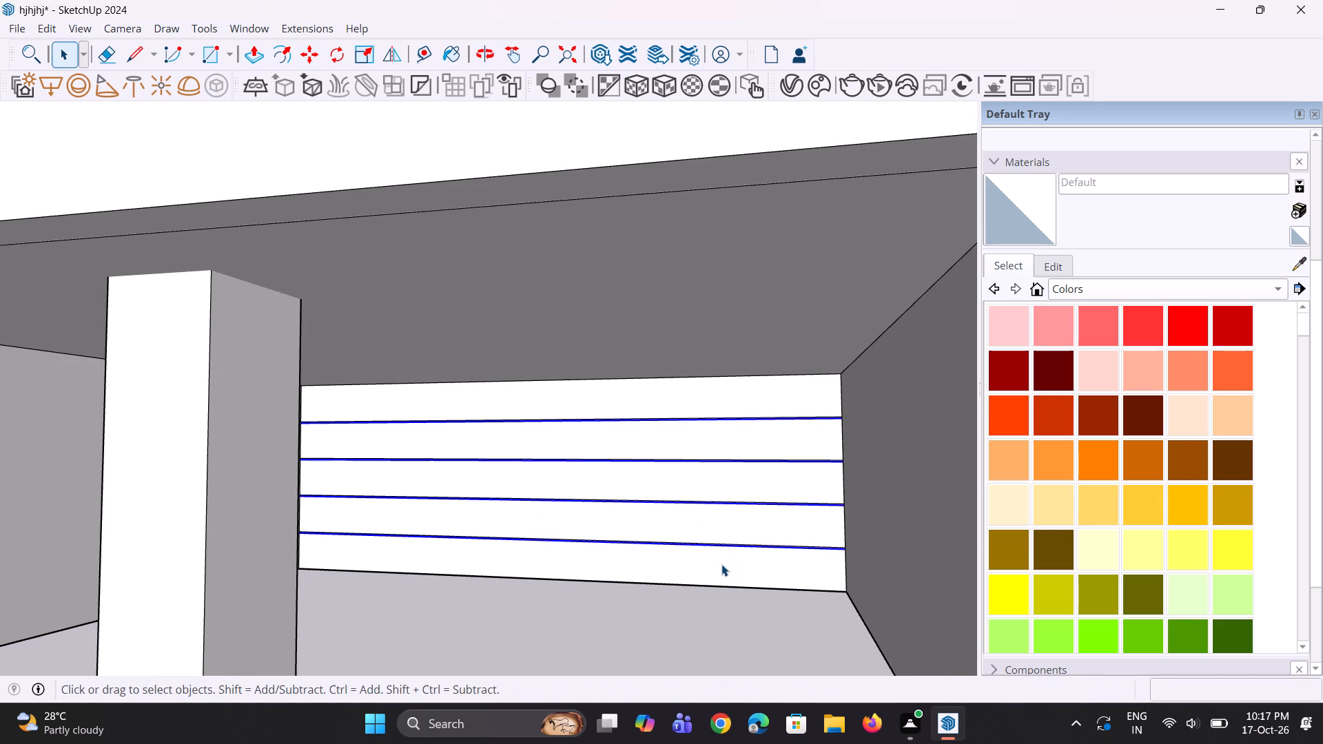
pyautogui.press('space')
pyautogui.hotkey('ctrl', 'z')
# Select the four horizontal dividing lines on the ground-floor back wall and copy them 3" downward to form narrow grooves.
pyautogui.scroll(3, 594, 401)
pyautogui.press('space')
pyautogui.press('space')
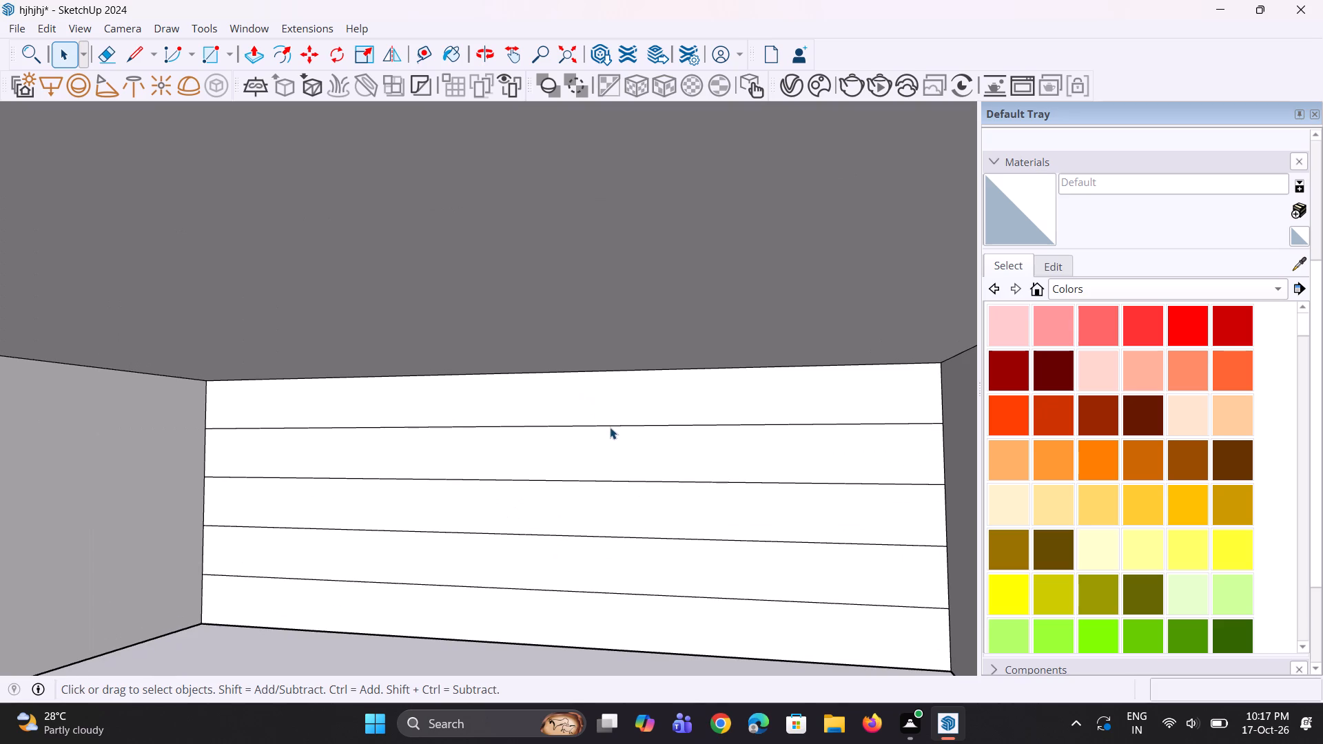
pyautogui.click(610, 427)
pyautogui.keyDown('ctrl'); pyautogui.click(623, 482); pyautogui.keyUp('ctrl')
pyautogui.keyDown('ctrl'); pyautogui.click(631, 537); pyautogui.keyUp('ctrl')
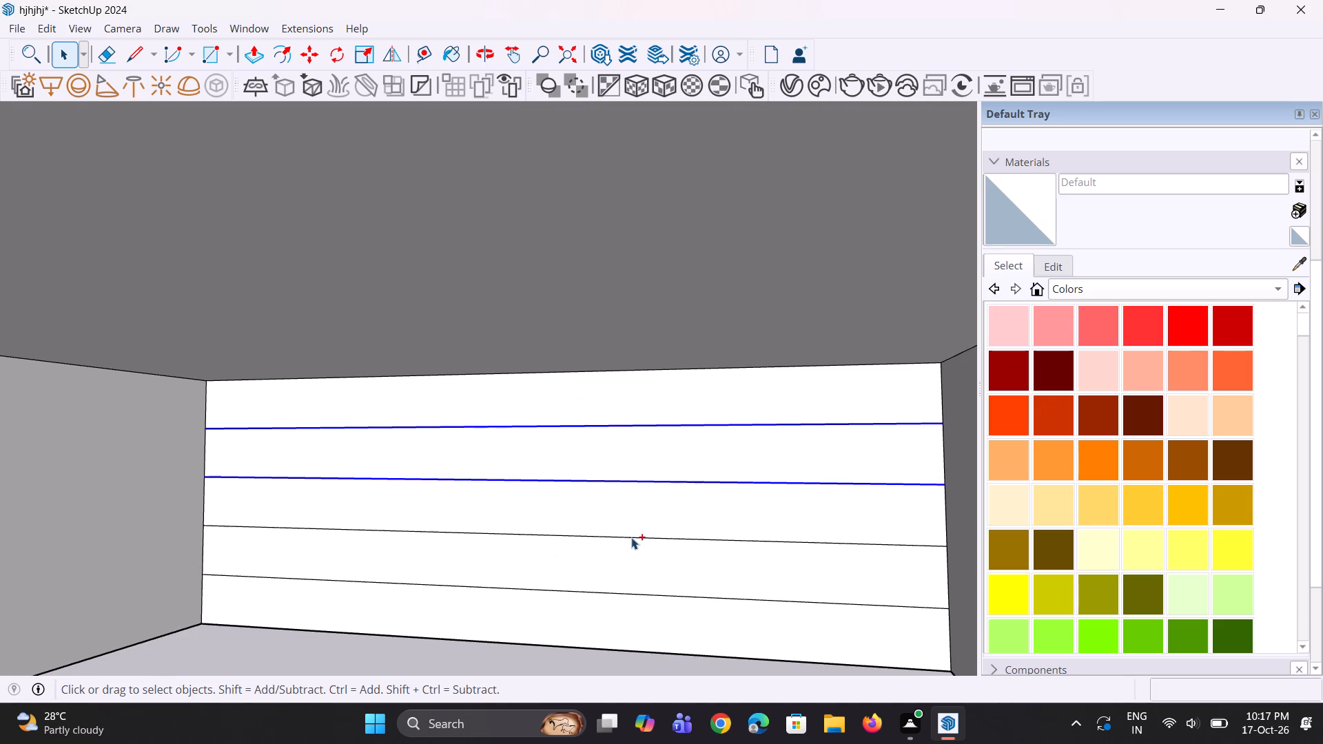
pyautogui.keyDown('ctrl'); pyautogui.click(630, 594); pyautogui.keyUp('ctrl')
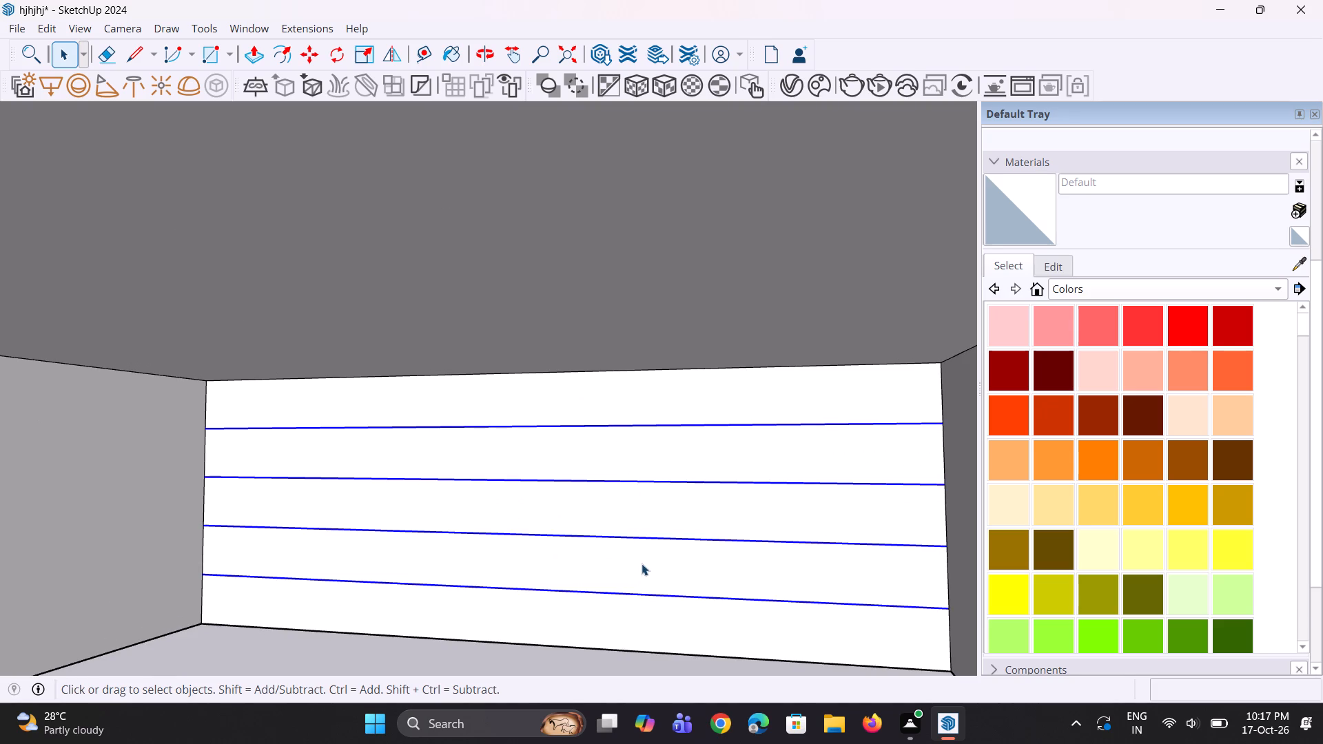
pyautogui.press('m')
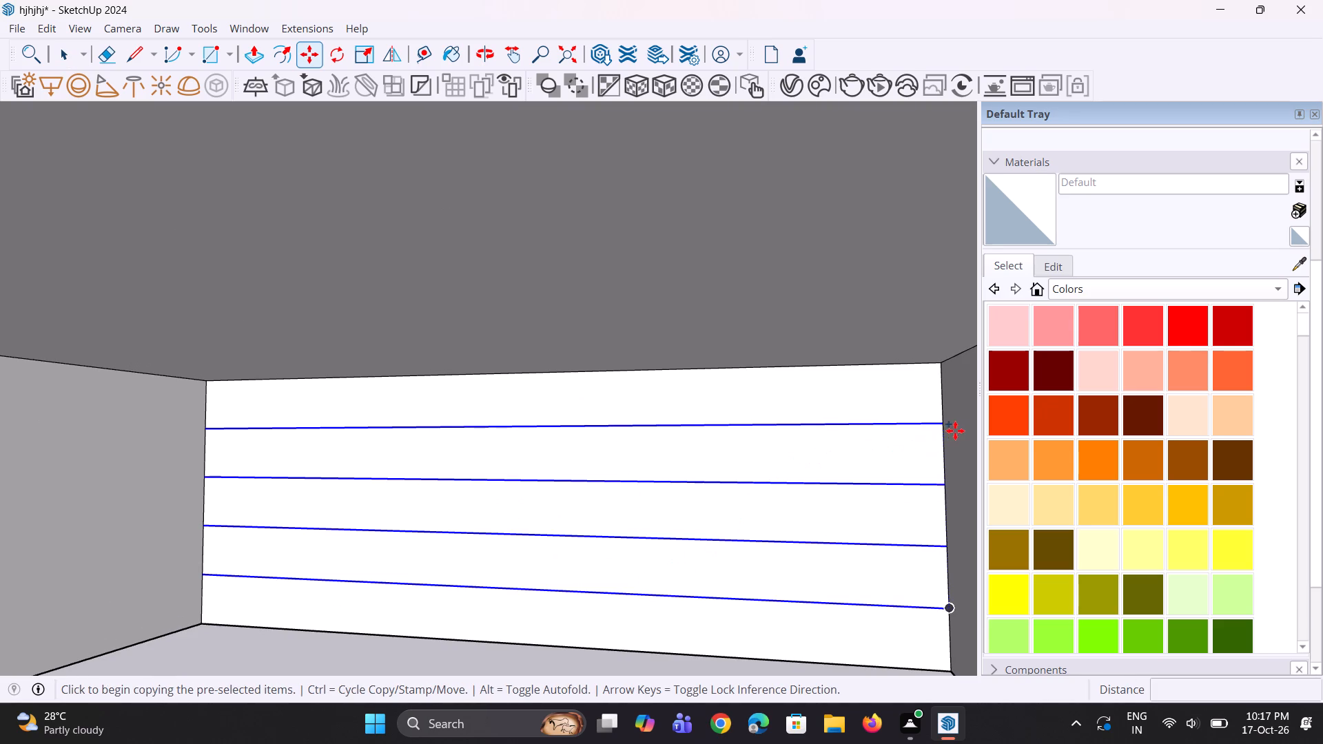
pyautogui.click(943, 423)
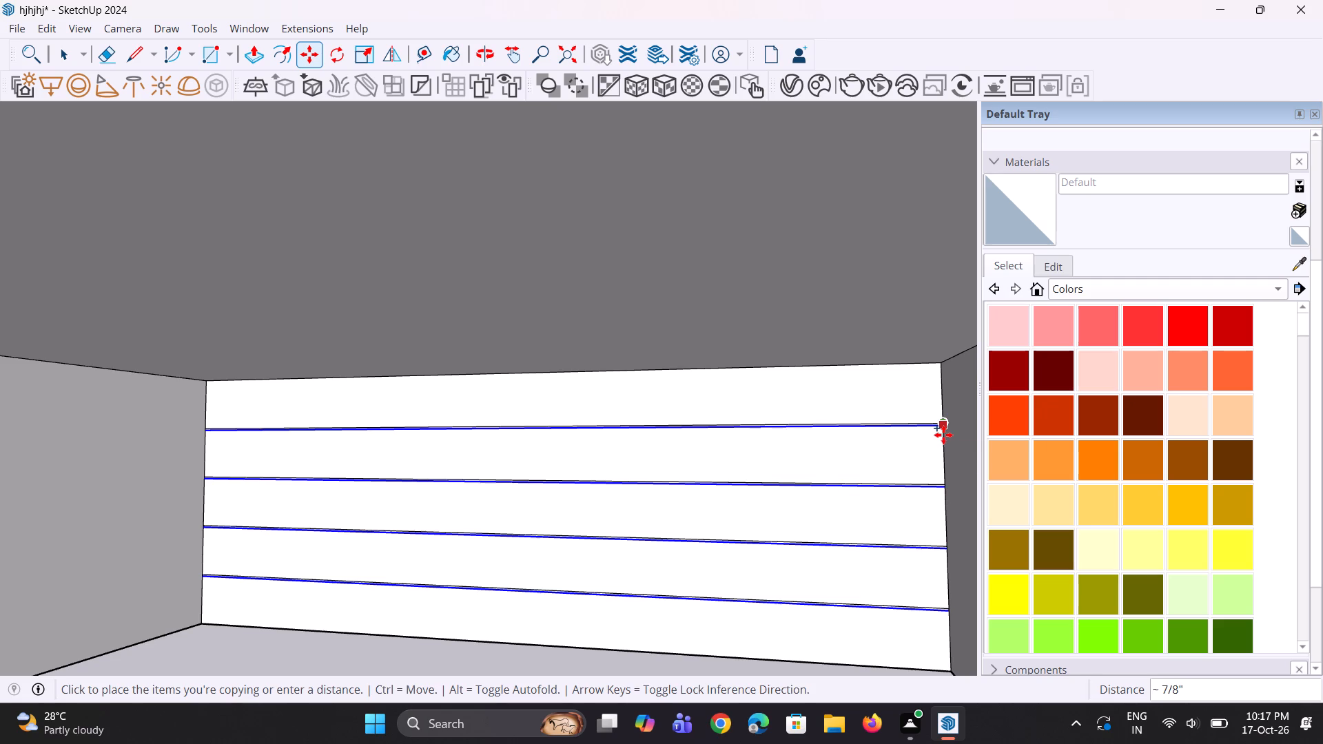
pyautogui.write('3"')
pyautogui.press('Return')
pyautogui.scroll(-3, 845, 446)
pyautogui.moveTo(810, 455); pyautogui.dragTo(756, 478, button='middle')
pyautogui.press('space')
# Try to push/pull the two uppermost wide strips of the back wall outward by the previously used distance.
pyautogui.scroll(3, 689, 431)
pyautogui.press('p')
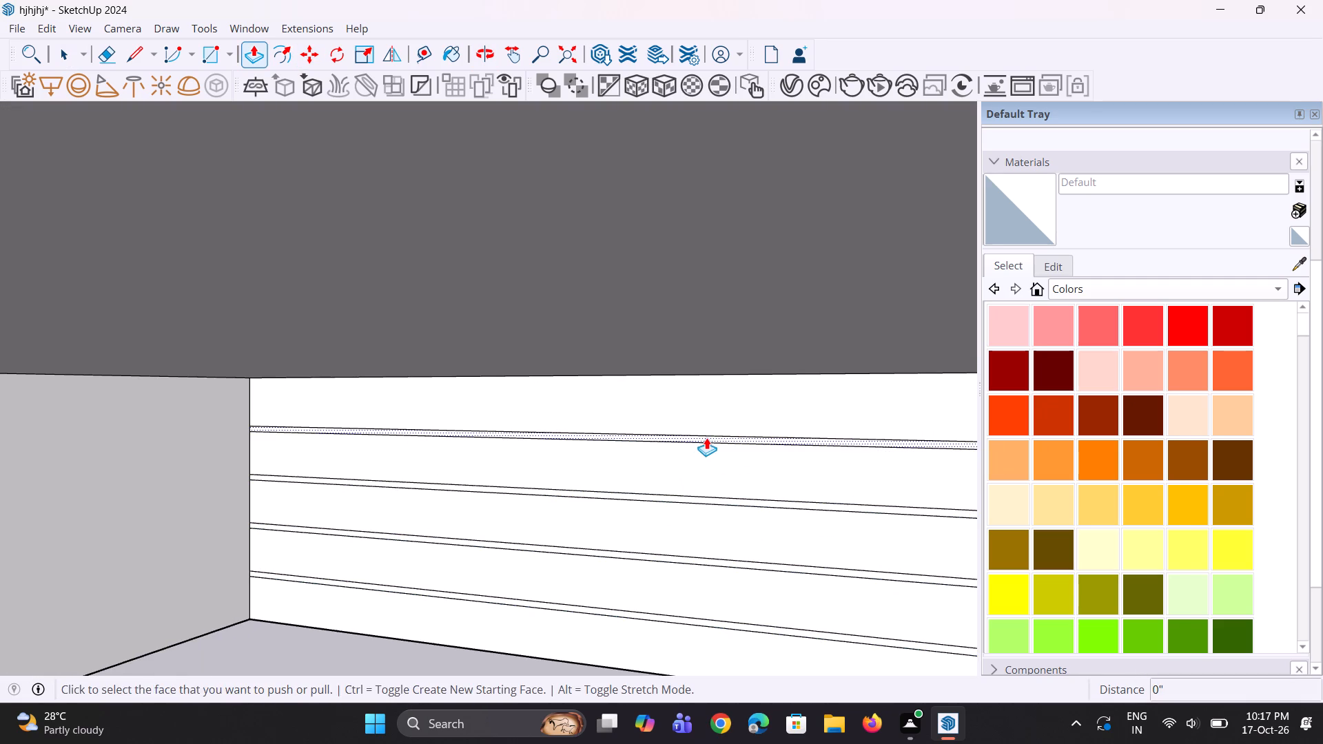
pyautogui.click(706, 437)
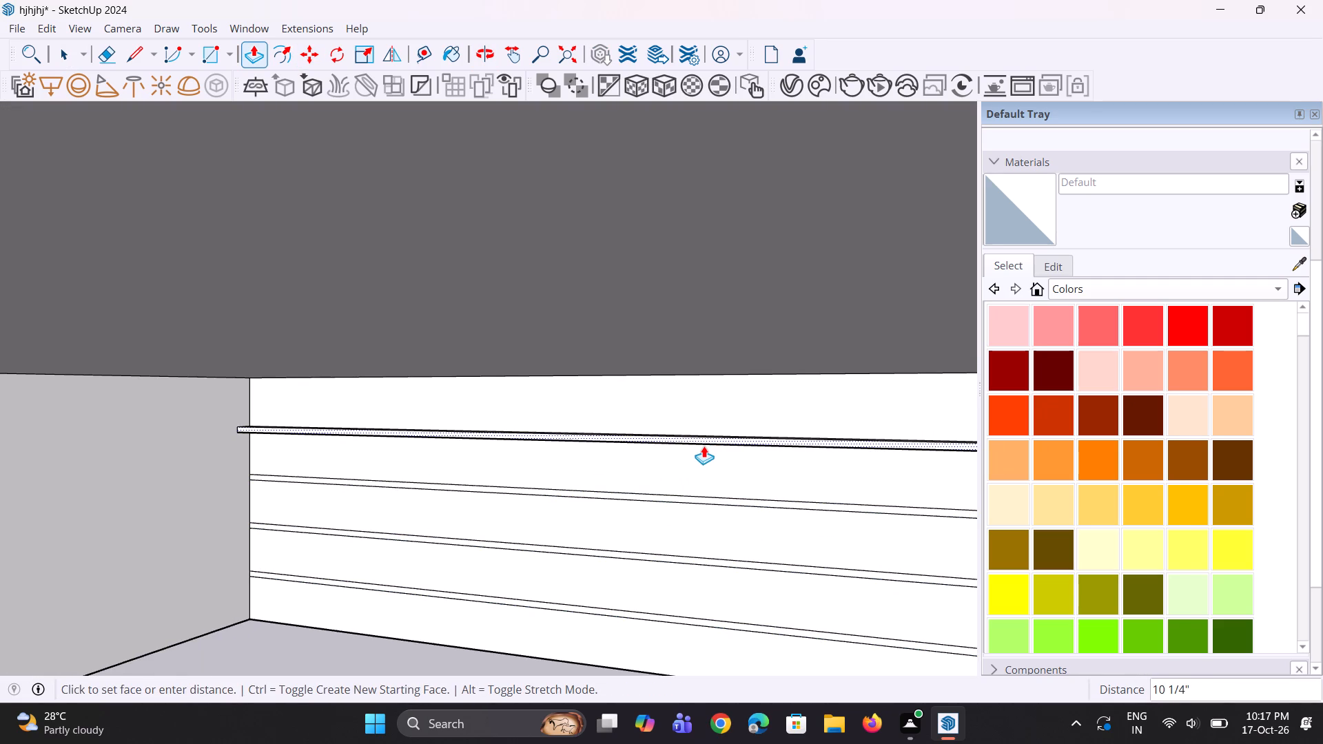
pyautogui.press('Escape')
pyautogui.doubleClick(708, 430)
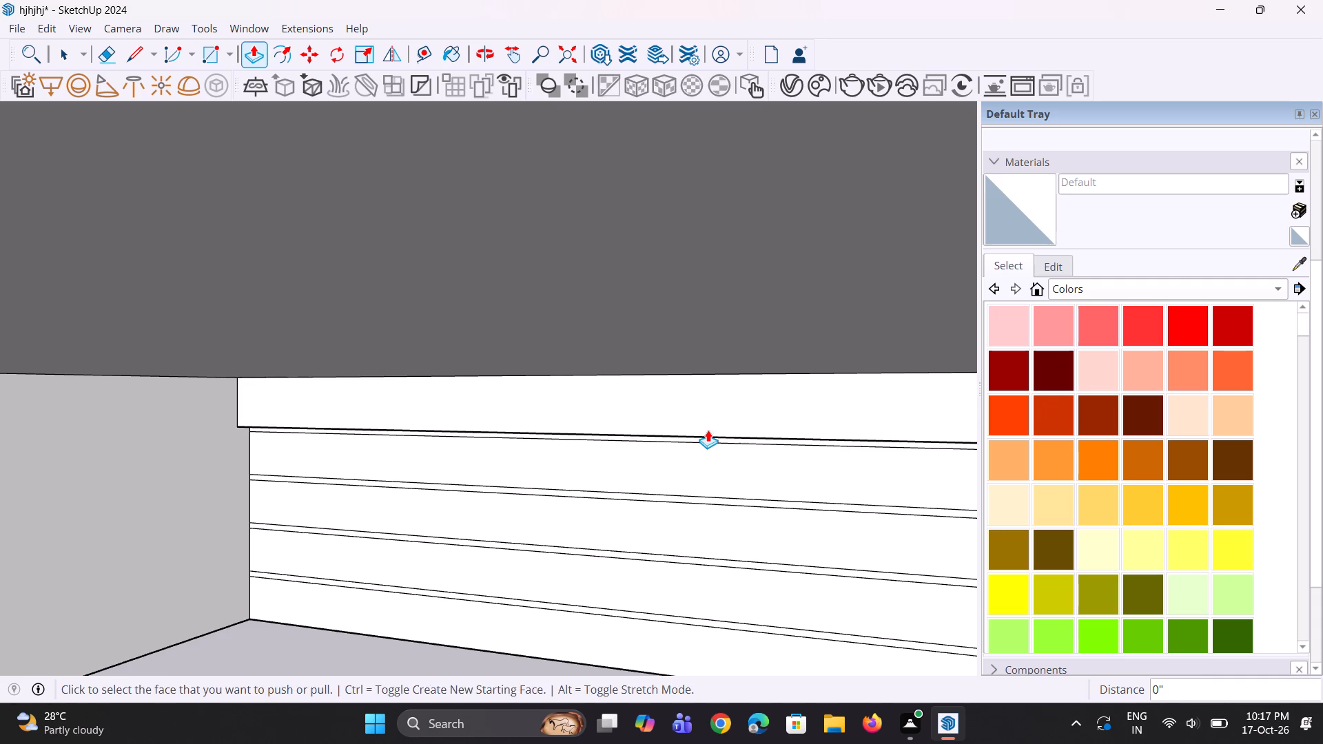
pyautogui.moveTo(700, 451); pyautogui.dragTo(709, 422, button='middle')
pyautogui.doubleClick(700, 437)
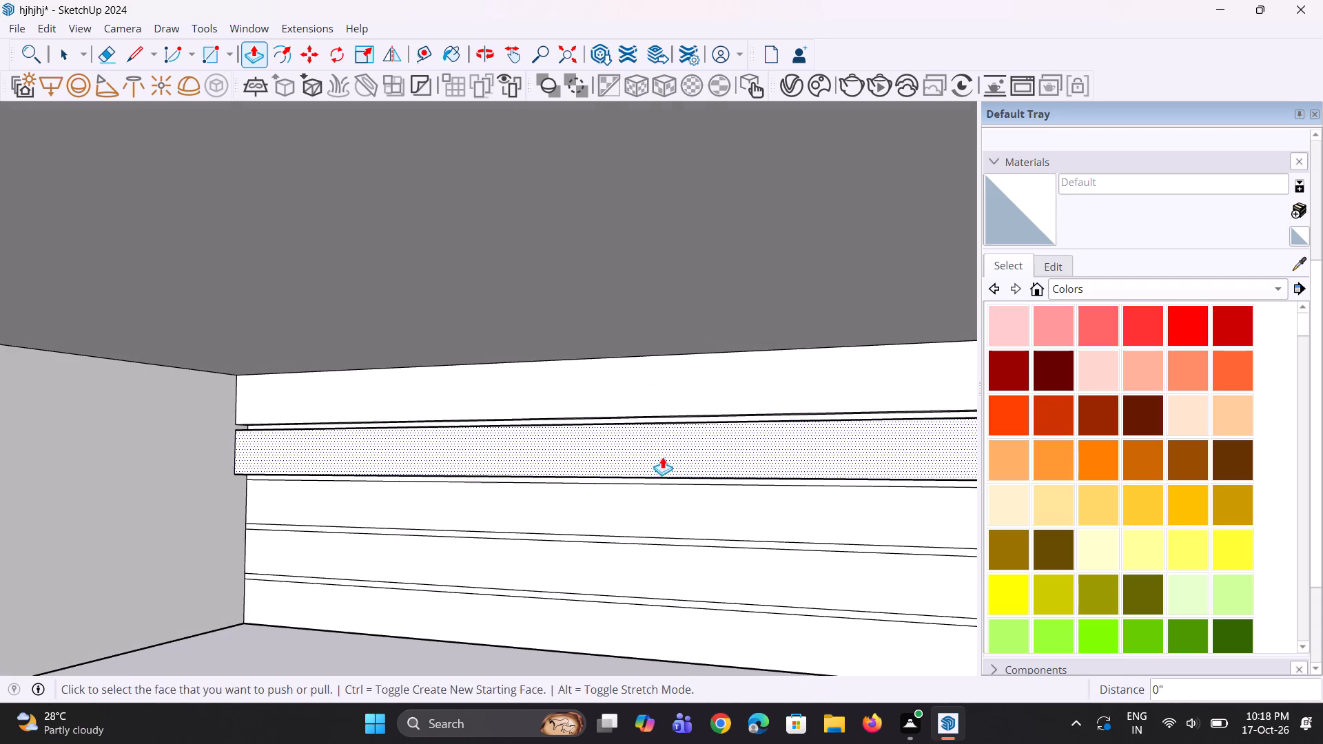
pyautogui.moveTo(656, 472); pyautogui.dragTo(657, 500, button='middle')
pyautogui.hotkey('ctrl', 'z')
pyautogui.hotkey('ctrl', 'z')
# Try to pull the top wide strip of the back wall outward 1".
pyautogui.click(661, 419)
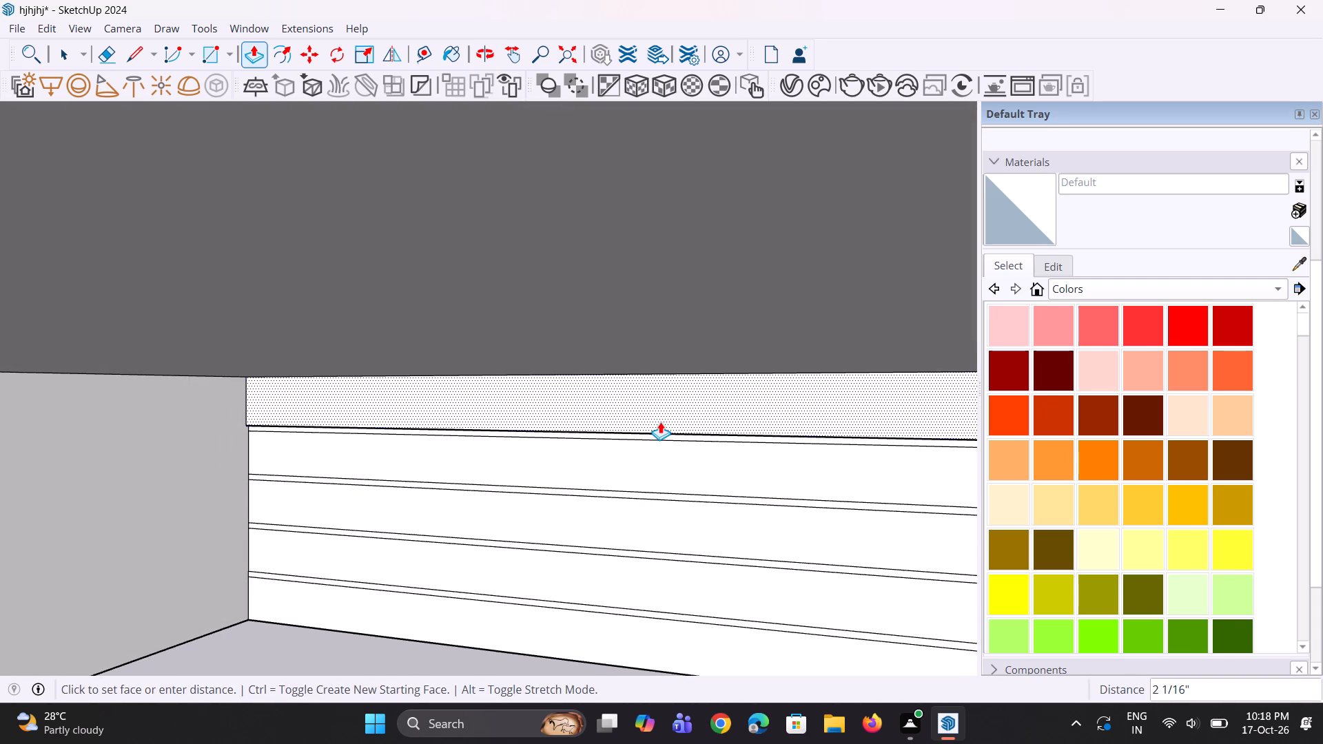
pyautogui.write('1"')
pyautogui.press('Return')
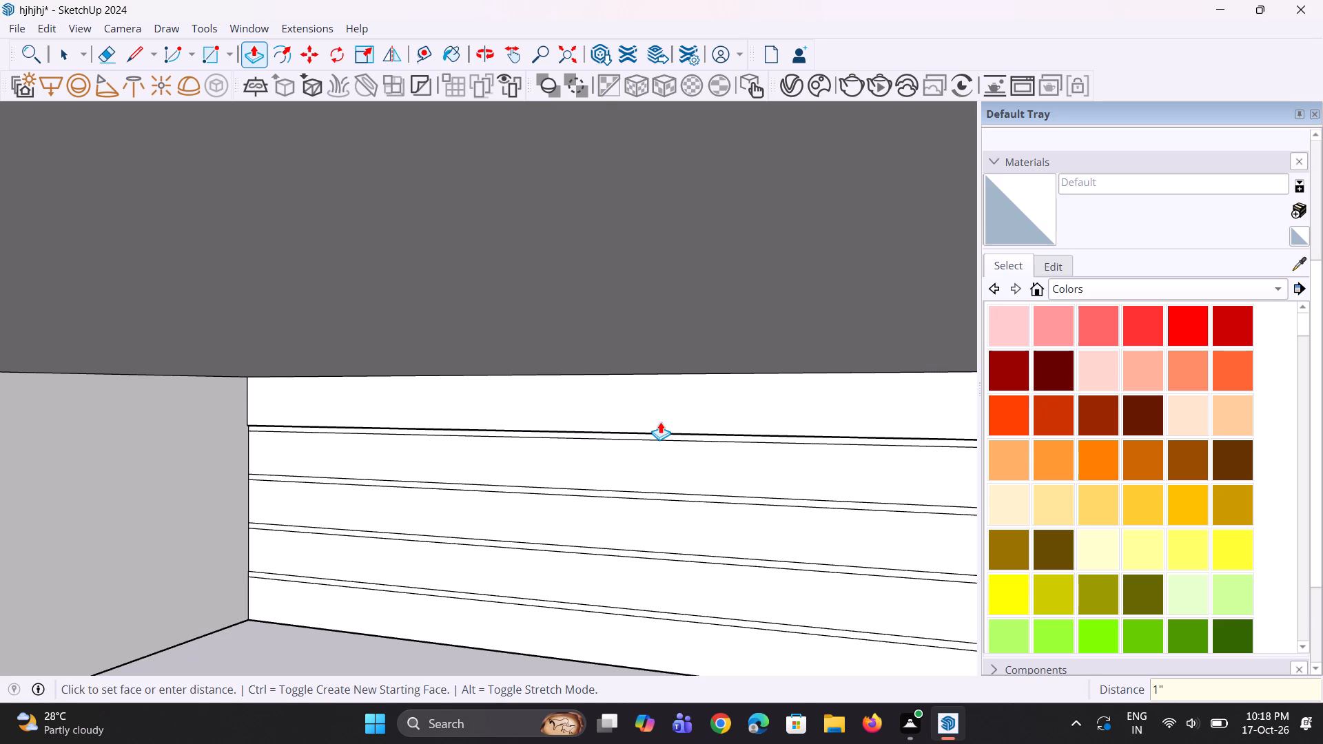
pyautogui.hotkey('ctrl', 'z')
# Pull the top wide strip of the ground-floor back wall outward 1" as a new face and repeat on the four wide strips below.
pyautogui.click(664, 413)
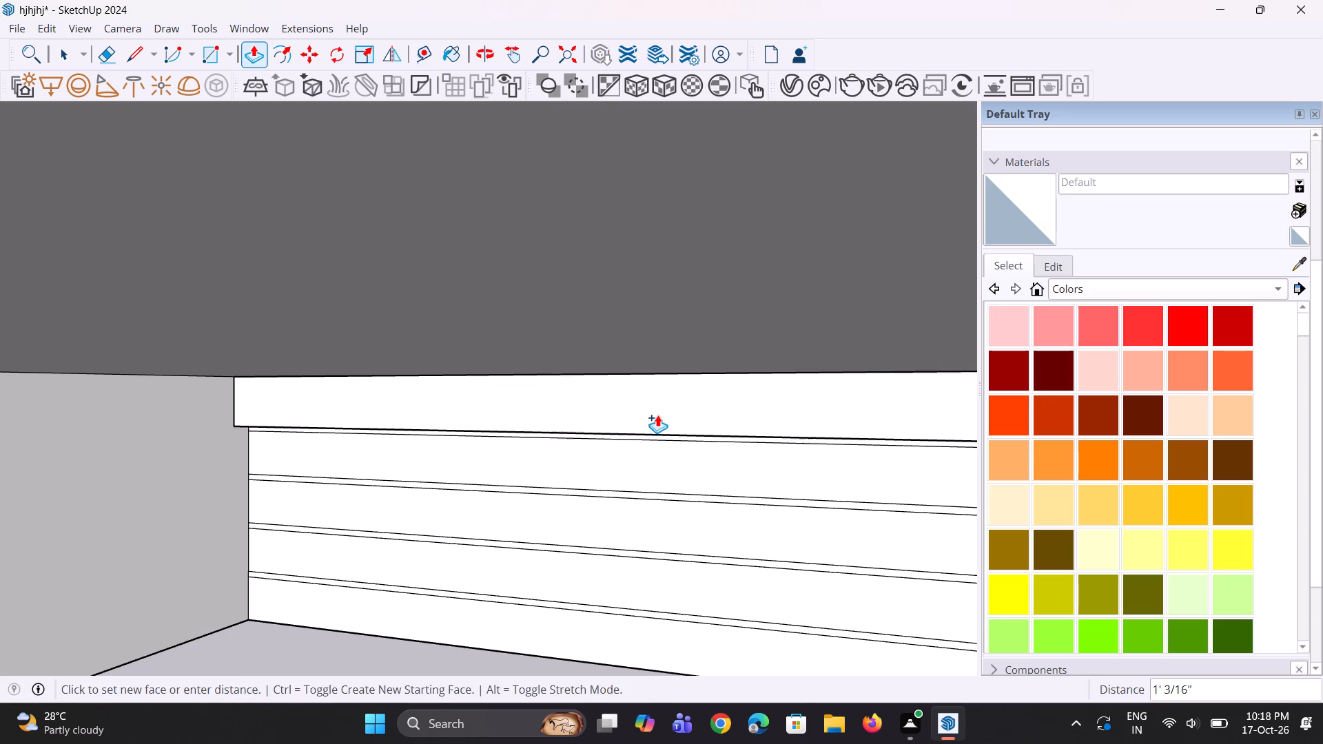
pyautogui.write('1"')
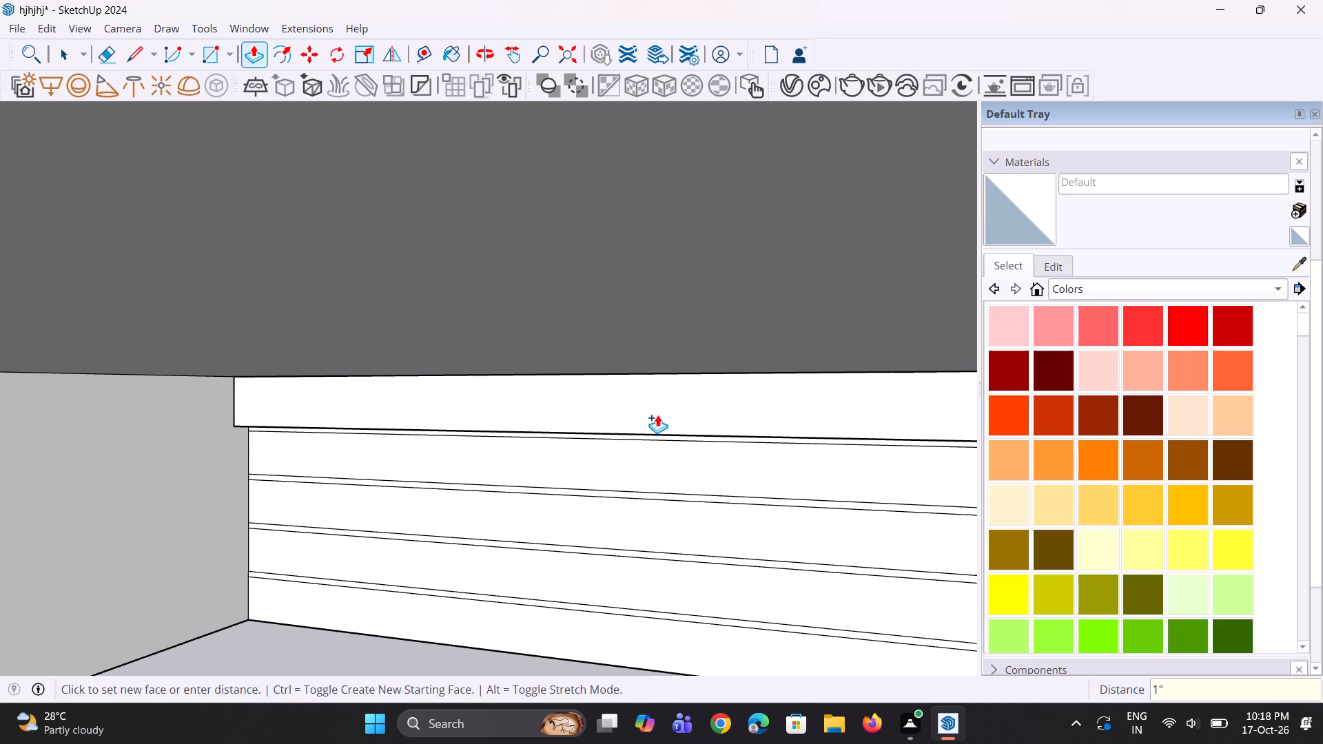
pyautogui.press('Return')
pyautogui.doubleClick(642, 442)
pyautogui.doubleClick(595, 515)
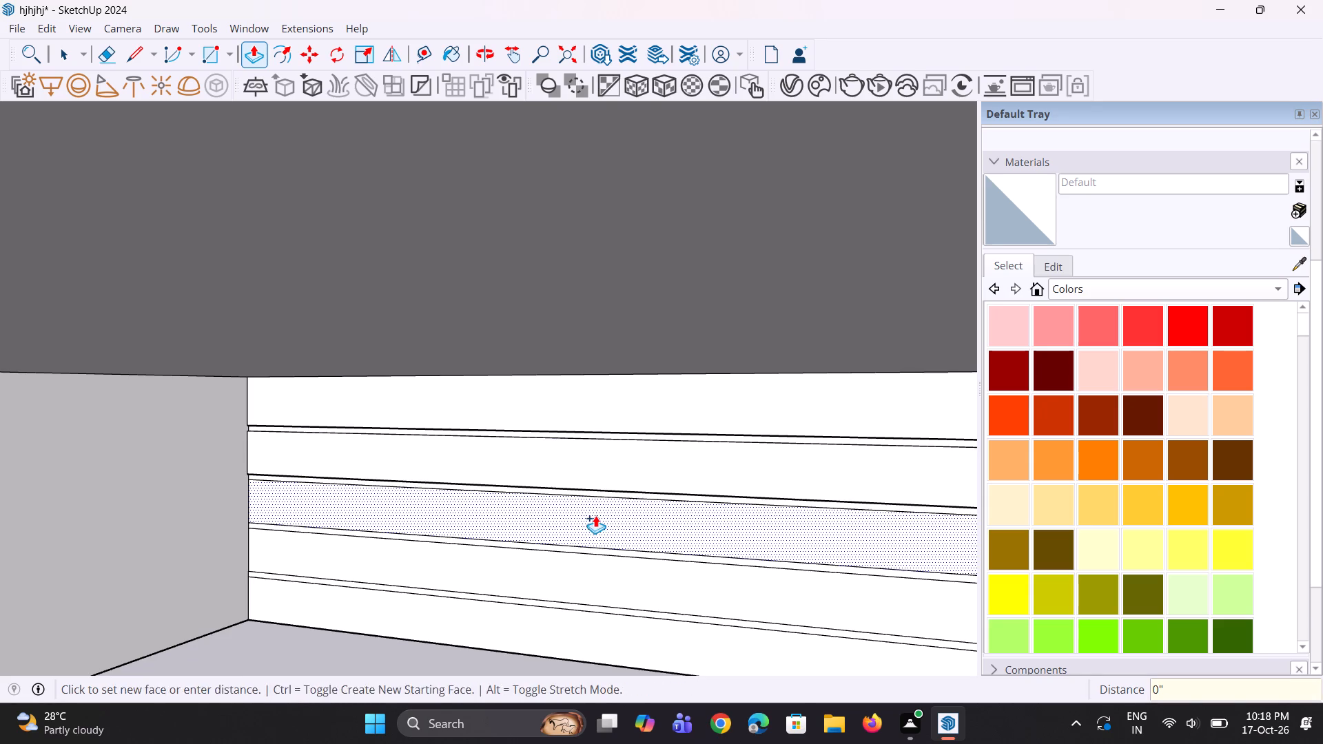
pyautogui.doubleClick(586, 567)
pyautogui.doubleClick(569, 611)
# Examine the whole building and the raised strips on the ground-floor back wall from the front.
pyautogui.scroll(-3, 575, 572)
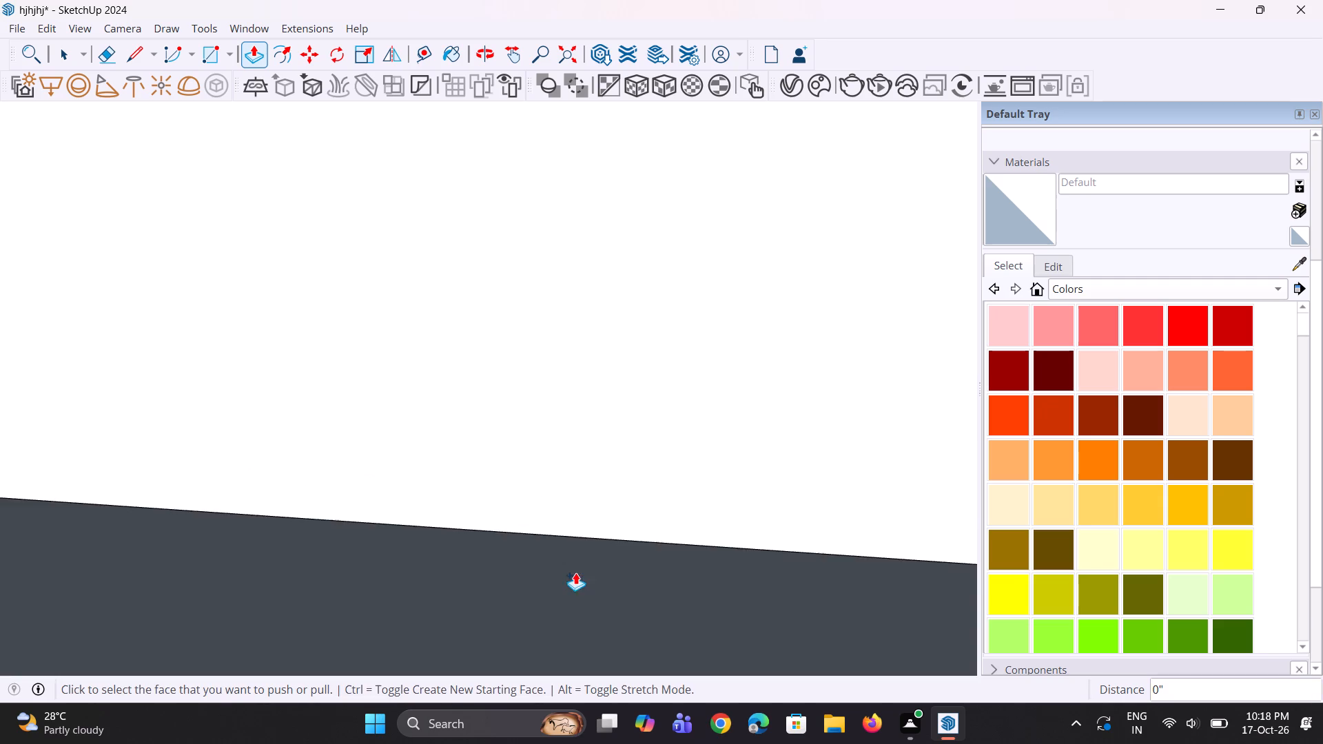
pyautogui.click(575, 59)
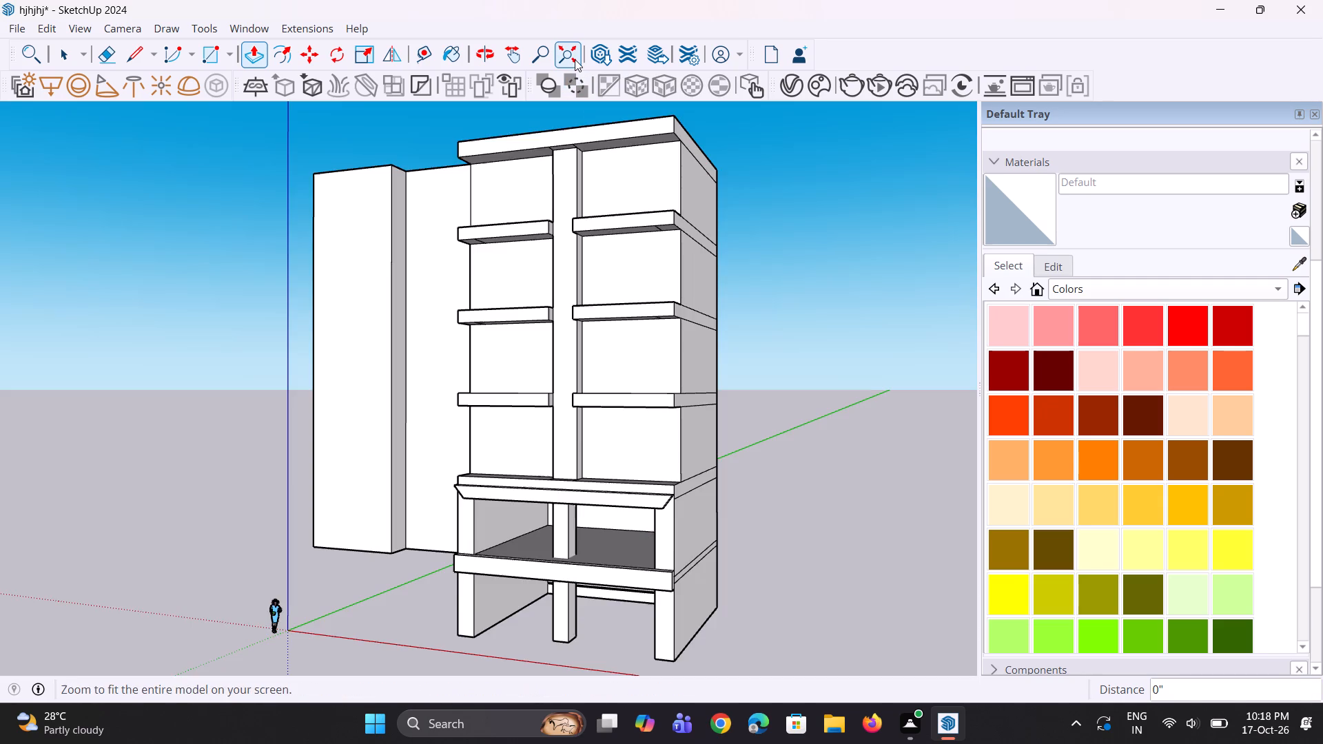
pyautogui.scroll(-4, 611, 434)
pyautogui.moveTo(573, 586); pyautogui.dragTo(602, 519, button='middle')
pyautogui.scroll(7, 597, 543)
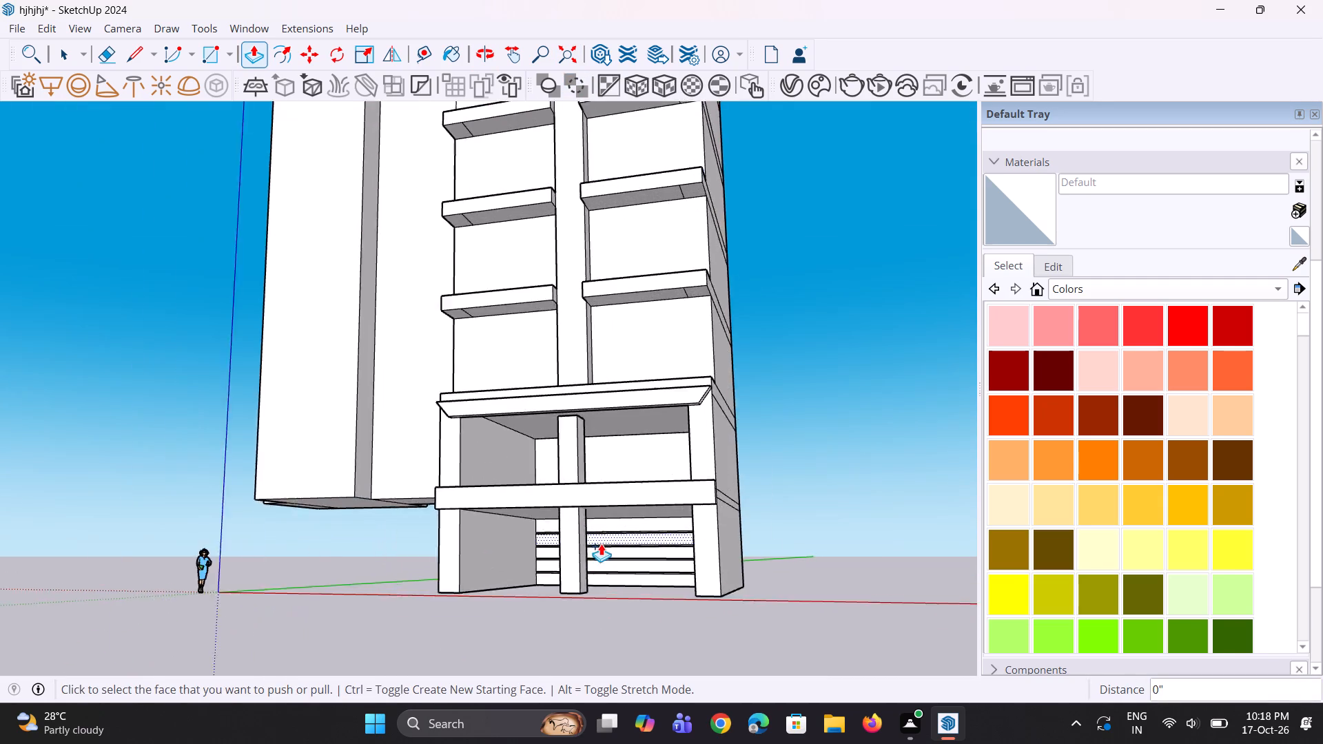
pyautogui.scroll(14, 601, 544)
pyautogui.scroll(-11, 586, 547)
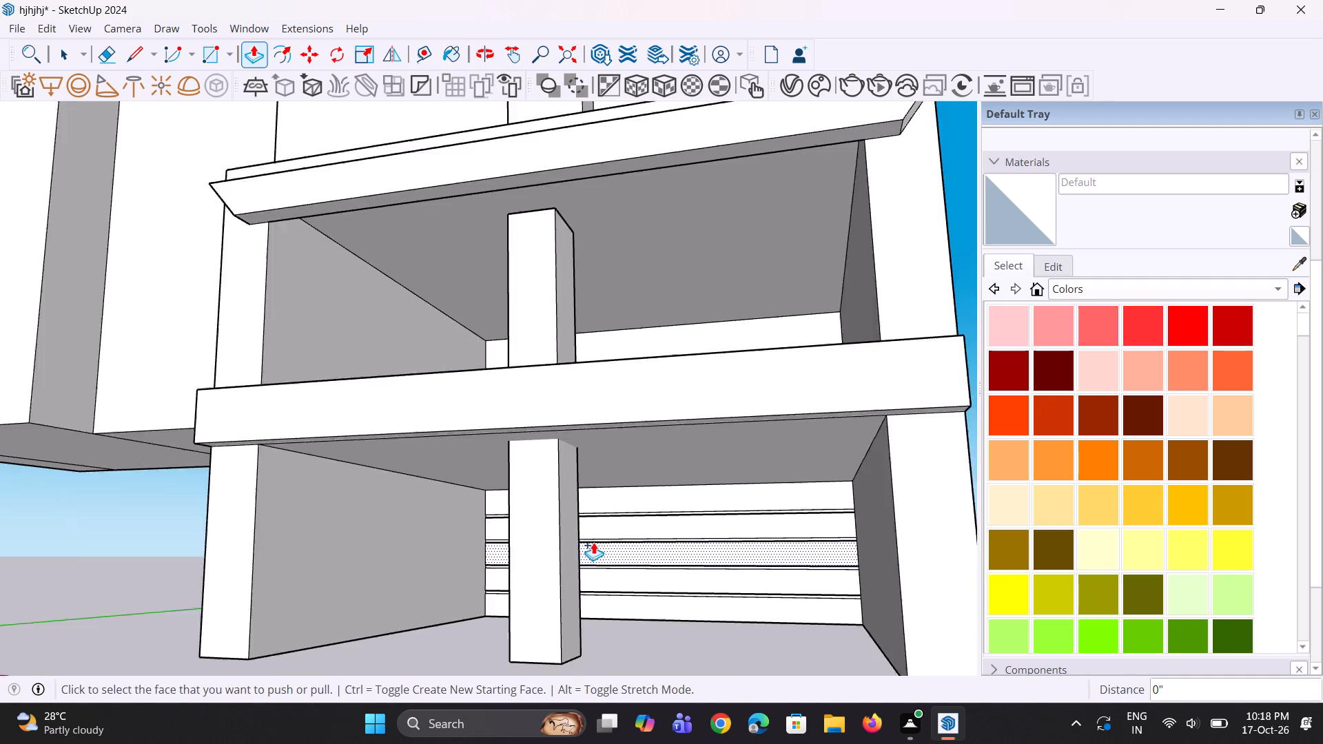
pyautogui.moveTo(629, 583); pyautogui.dragTo(759, 597, button='middle')
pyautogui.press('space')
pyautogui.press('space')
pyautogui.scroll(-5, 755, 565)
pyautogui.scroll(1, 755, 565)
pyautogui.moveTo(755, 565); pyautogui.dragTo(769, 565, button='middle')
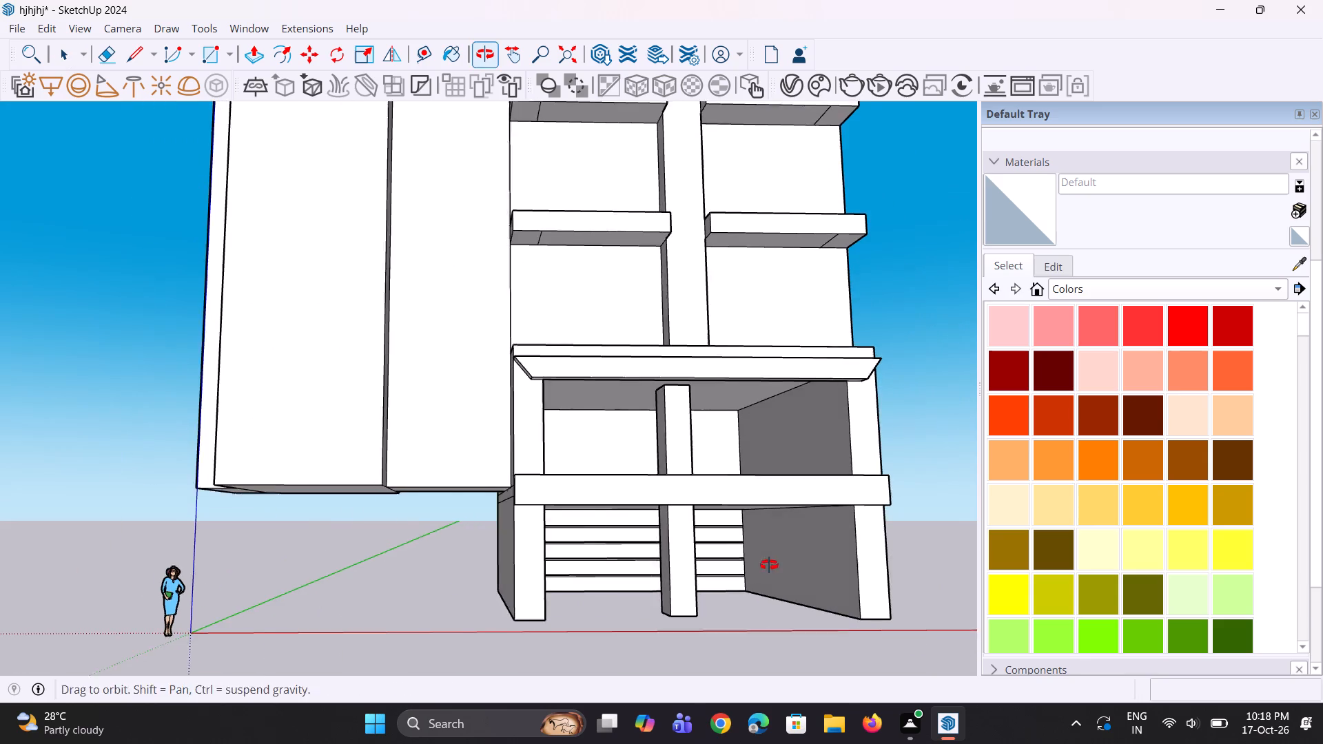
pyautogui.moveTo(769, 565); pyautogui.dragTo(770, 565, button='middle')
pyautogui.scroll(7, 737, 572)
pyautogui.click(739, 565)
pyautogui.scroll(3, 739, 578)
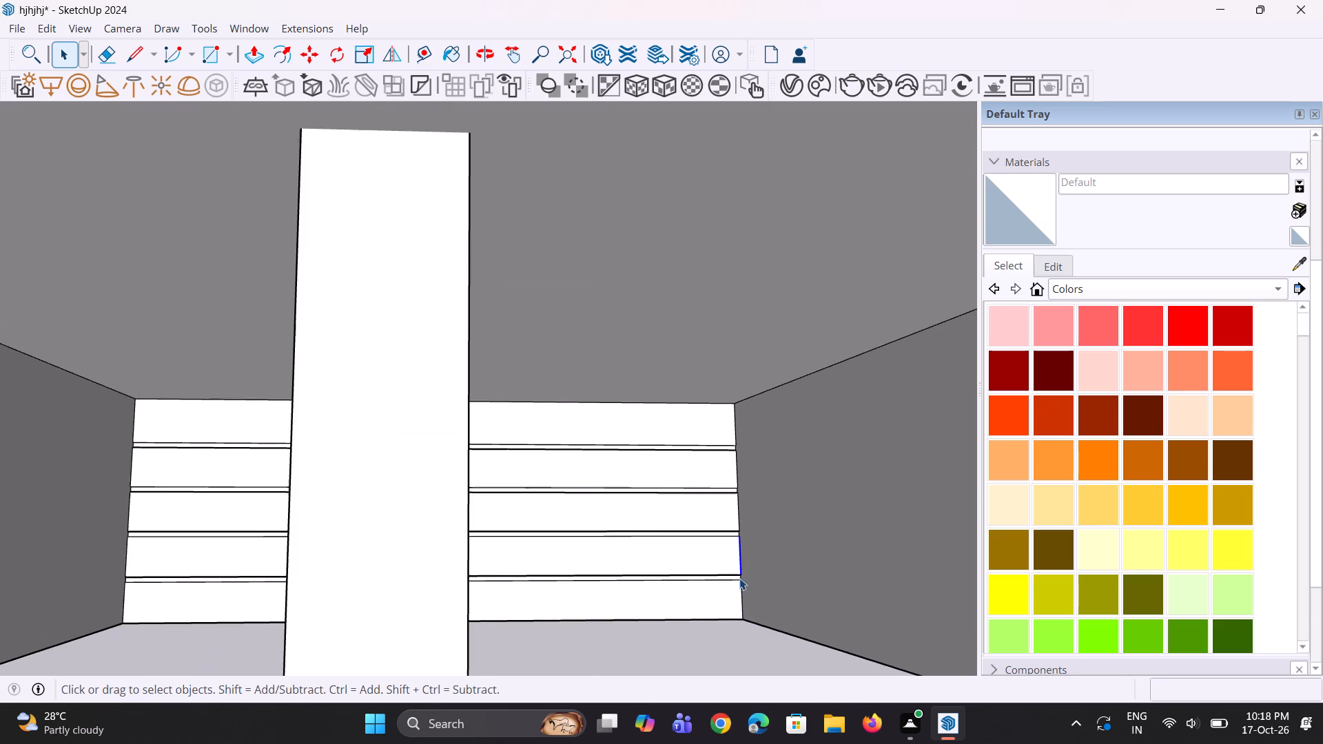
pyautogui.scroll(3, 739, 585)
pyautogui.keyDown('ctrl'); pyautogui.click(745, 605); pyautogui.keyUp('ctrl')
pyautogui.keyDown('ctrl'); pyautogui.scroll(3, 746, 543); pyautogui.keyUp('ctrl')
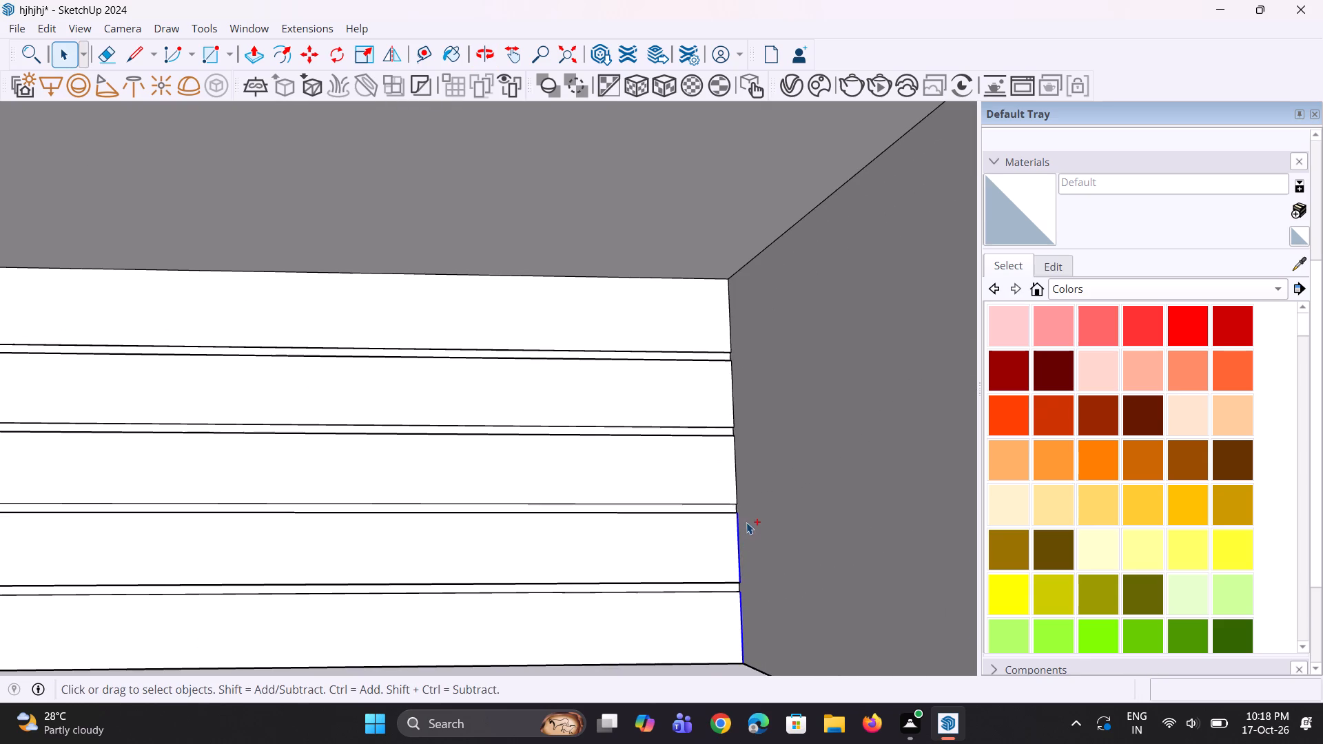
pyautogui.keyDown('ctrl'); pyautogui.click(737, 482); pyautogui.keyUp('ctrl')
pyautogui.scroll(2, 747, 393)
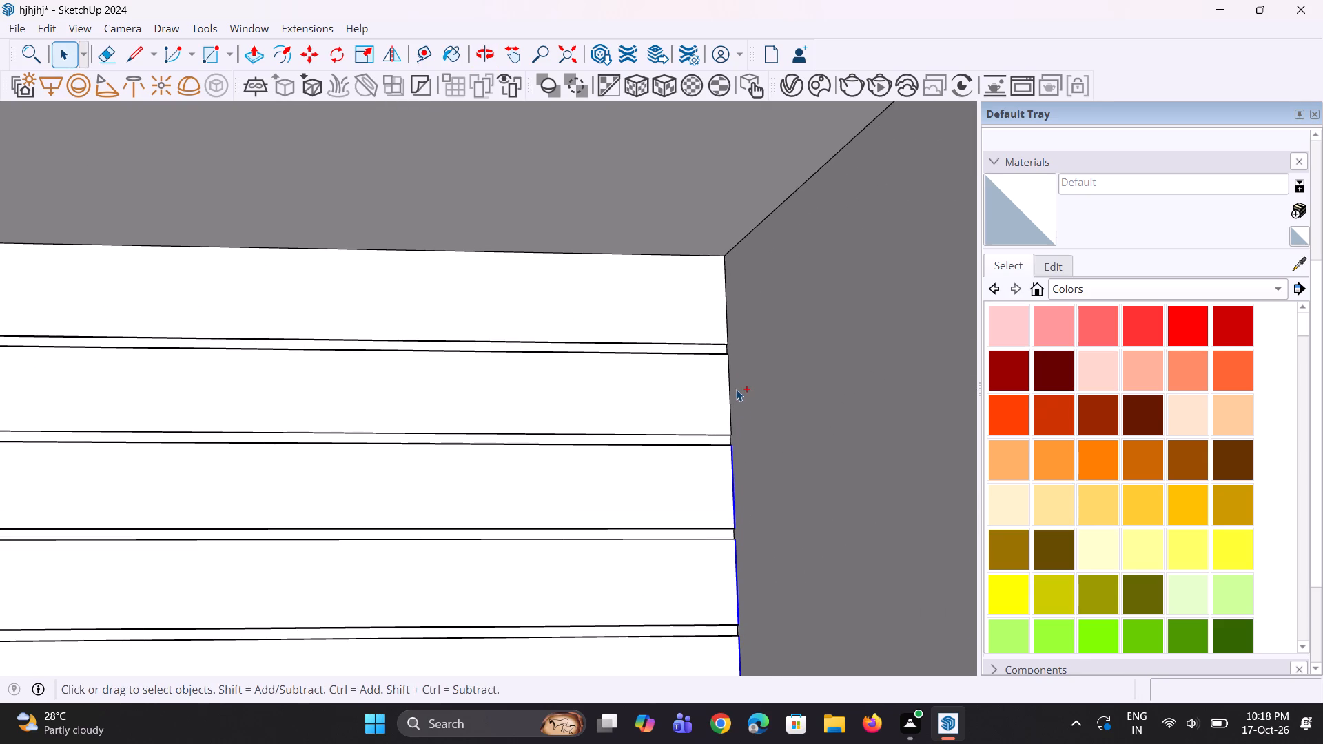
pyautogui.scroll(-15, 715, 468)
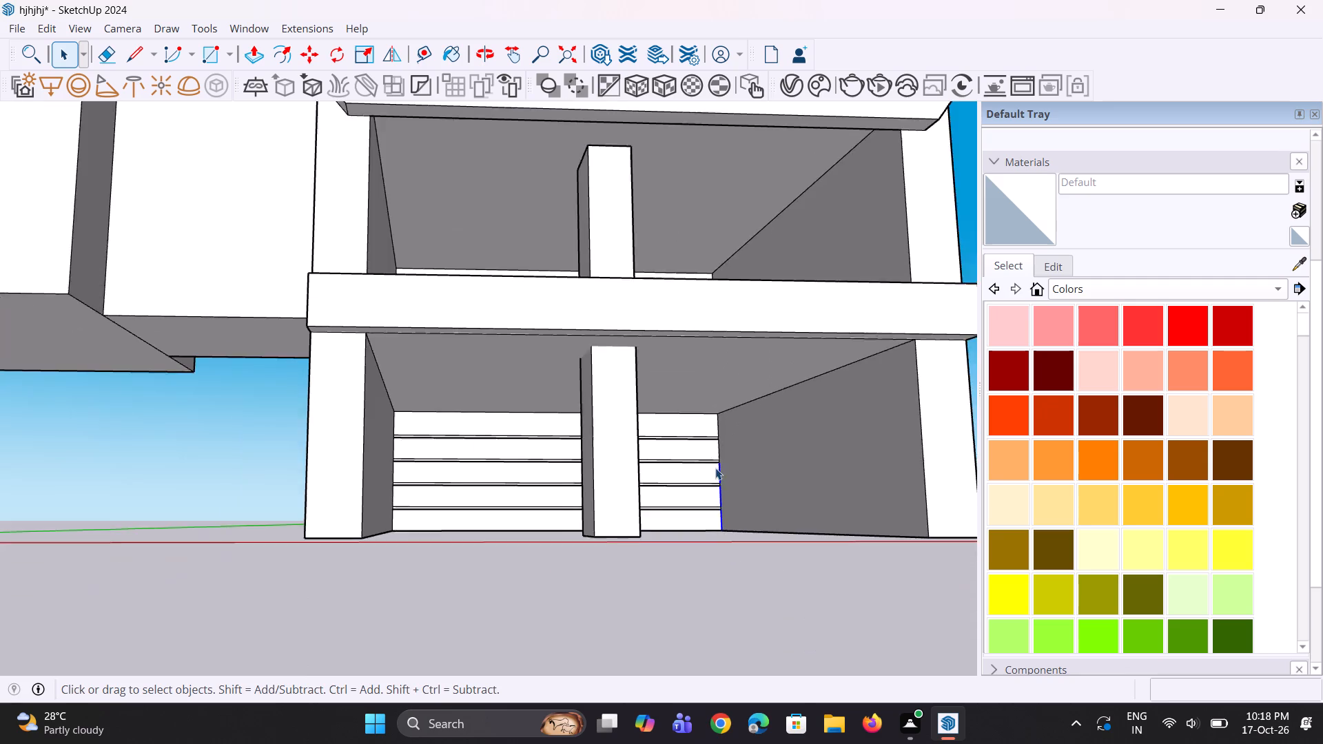
# Copy the bottom edge of the ground-floor right side wall up to its top edge and divide the copies into 5 equal spaces.
pyautogui.moveTo(716, 471); pyautogui.dragTo(747, 513, button='middle')
pyautogui.scroll(3, 747, 527)
pyautogui.click(750, 531)
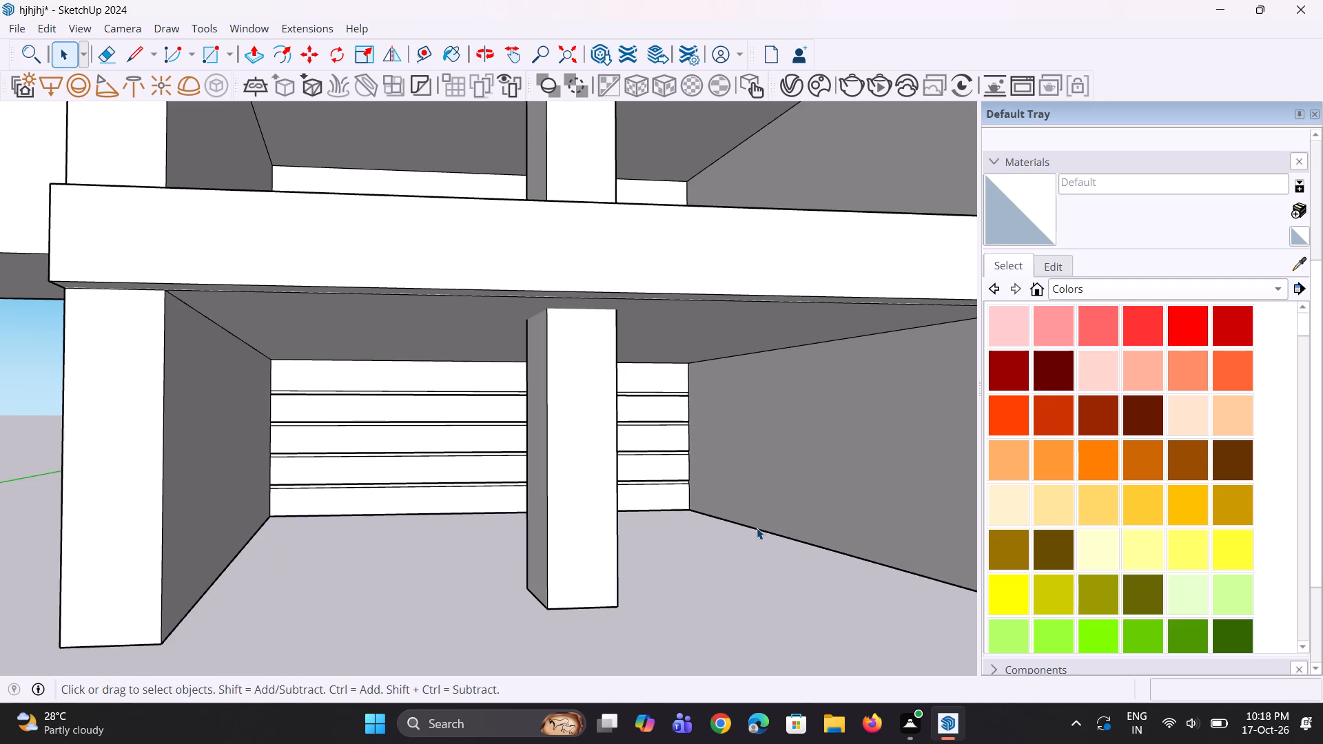
pyautogui.click(756, 528)
pyautogui.scroll(-9, 635, 459)
pyautogui.moveTo(680, 507); pyautogui.dragTo(656, 503, button='middle')
pyautogui.scroll(1, 711, 503)
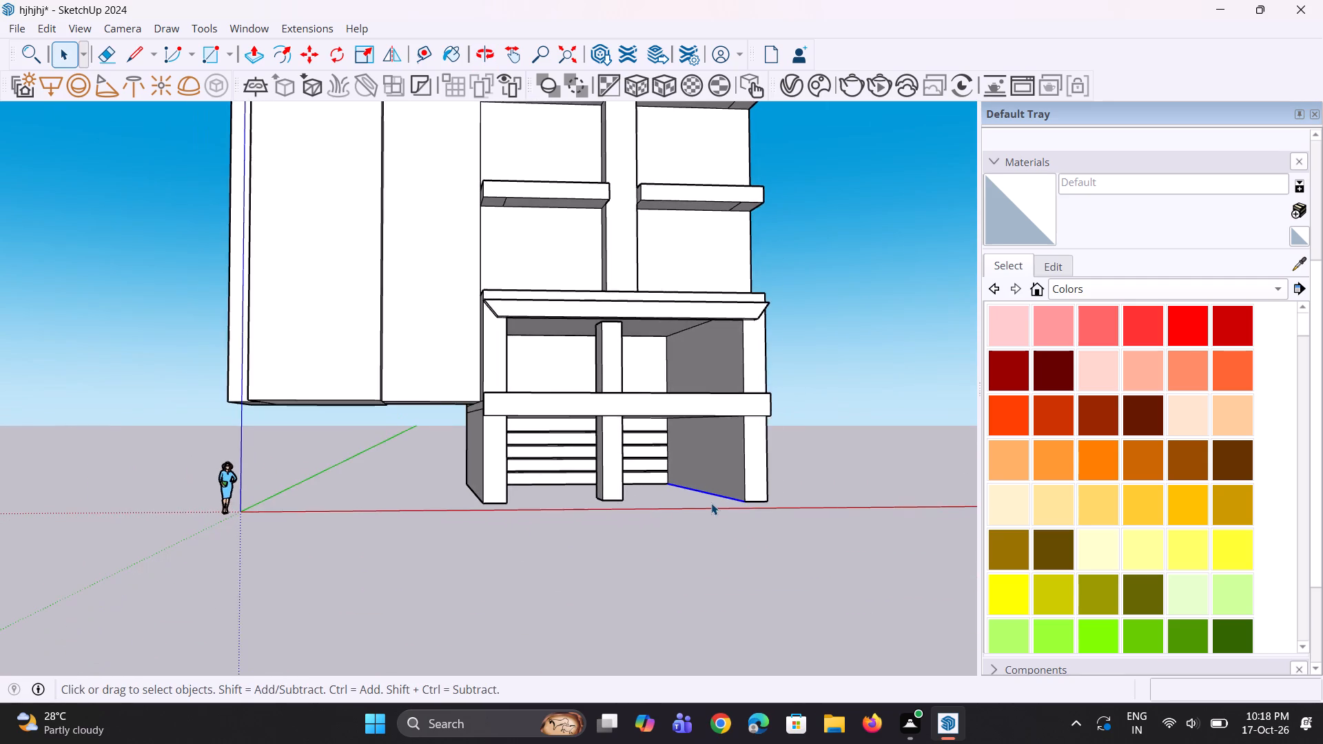
pyautogui.scroll(1, 711, 503)
pyautogui.press('m')
pyautogui.keyDown('ctrl'); pyautogui.scroll(6, 726, 501); pyautogui.keyUp('ctrl')
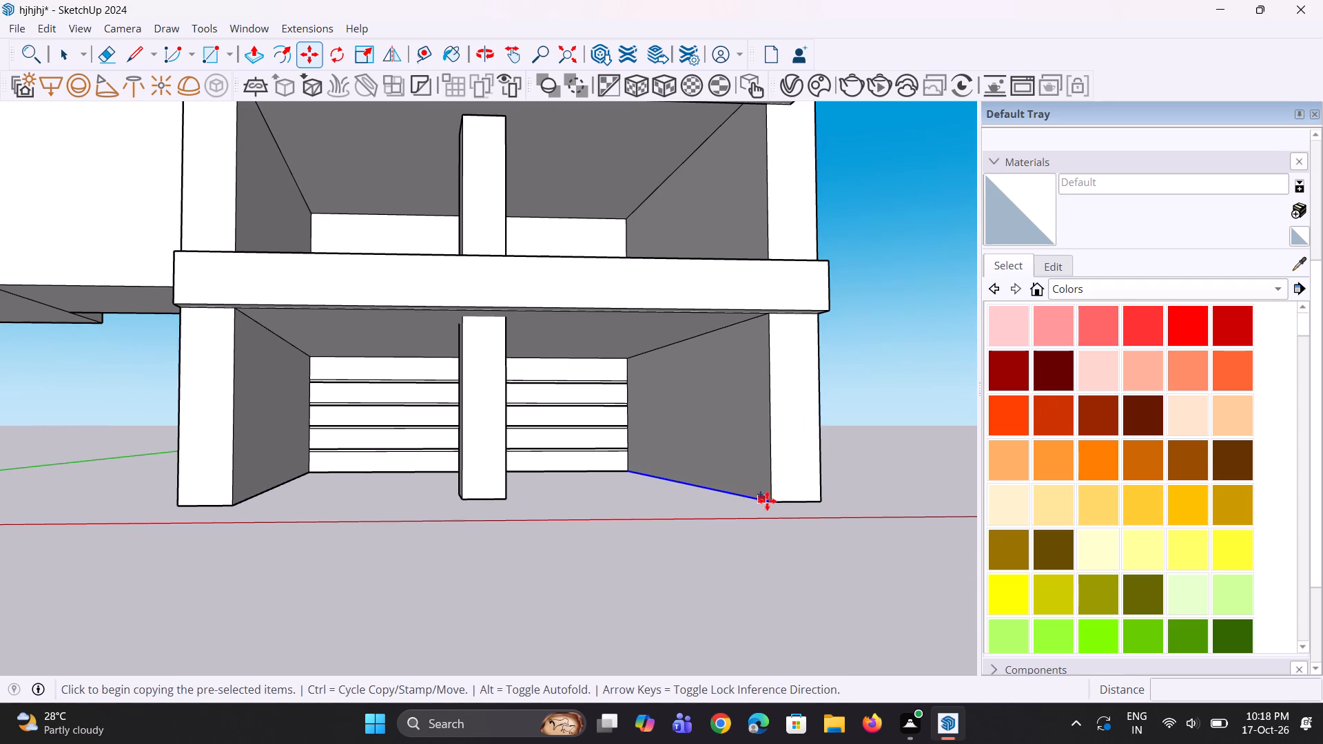
pyautogui.click(769, 501)
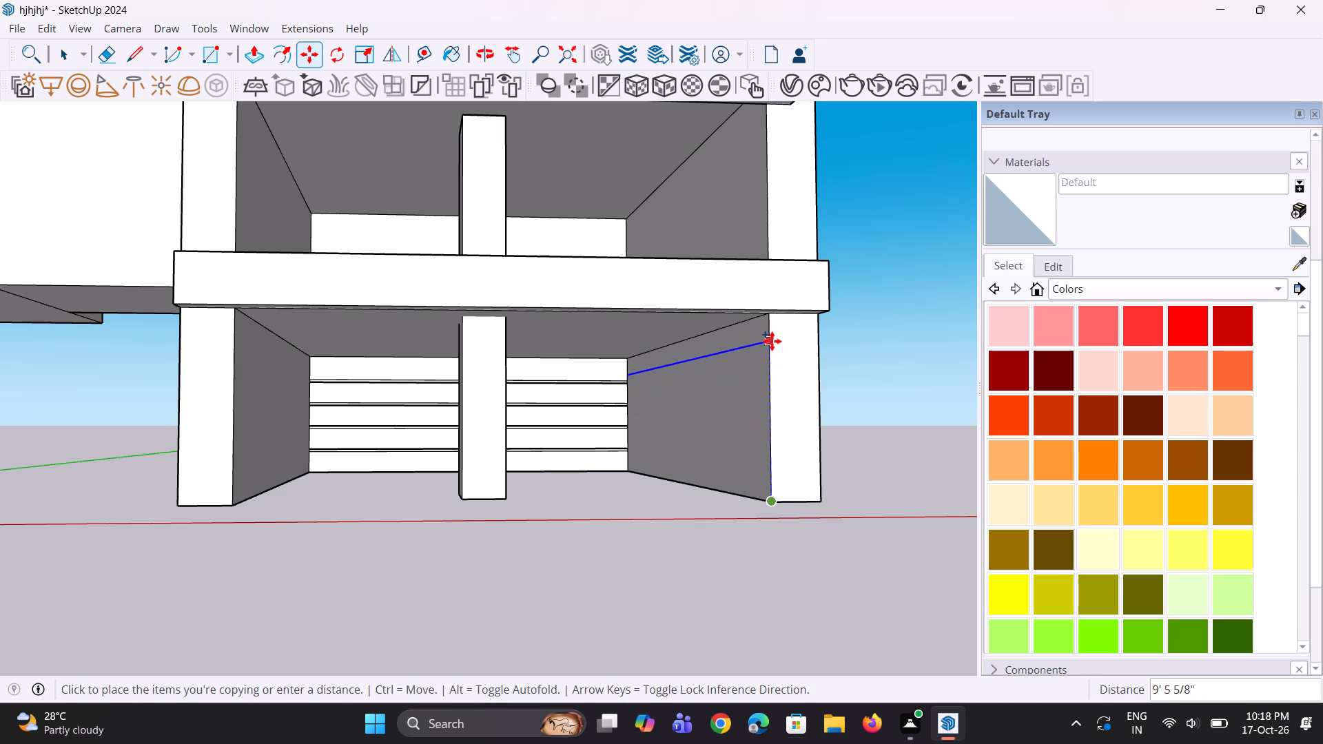
pyautogui.click(772, 318)
pyautogui.write('/5')
pyautogui.press('Return')
pyautogui.scroll(-4, 657, 522)
pyautogui.press('space')
pyautogui.press('space')
pyautogui.click(661, 550)
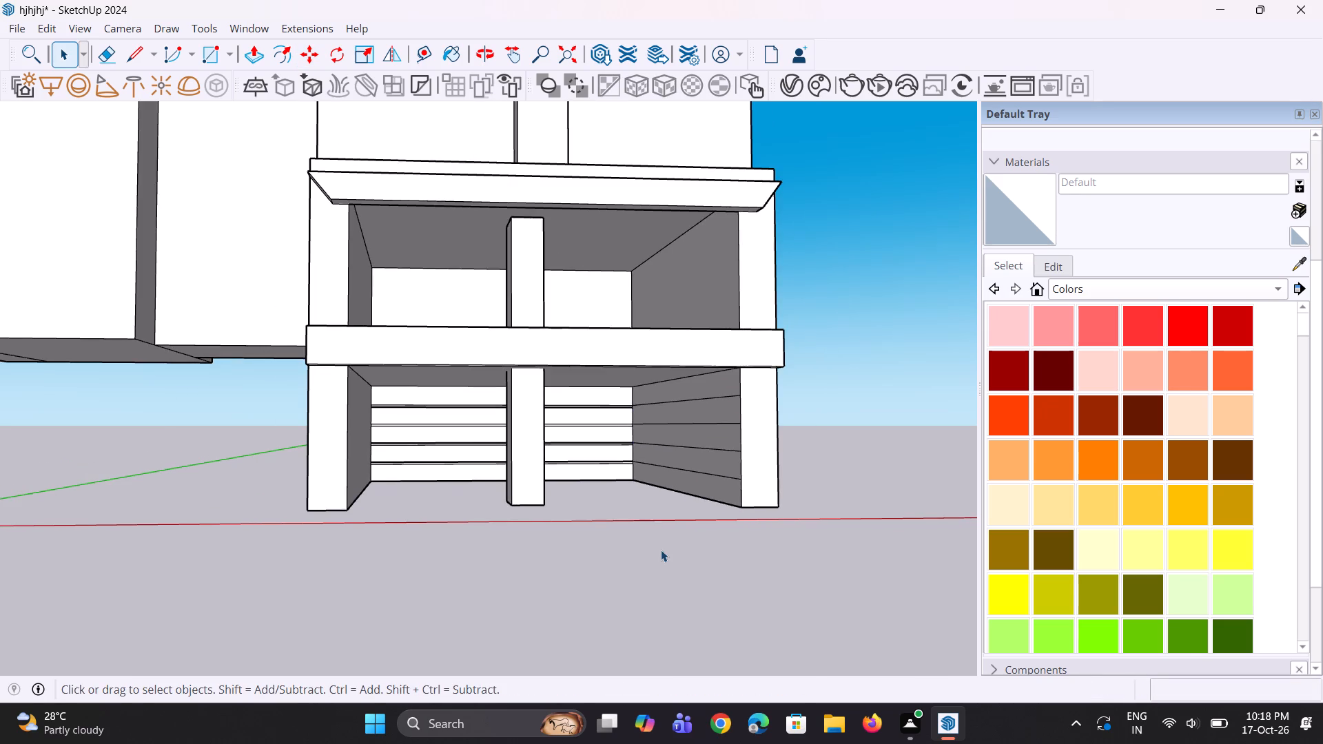
# Select the four dividing lines on the ground-floor right side wall and copy them about 3" down along the wall's front edge.
pyautogui.scroll(7, 699, 499)
pyautogui.click(725, 466)
pyautogui.scroll(2, 750, 435)
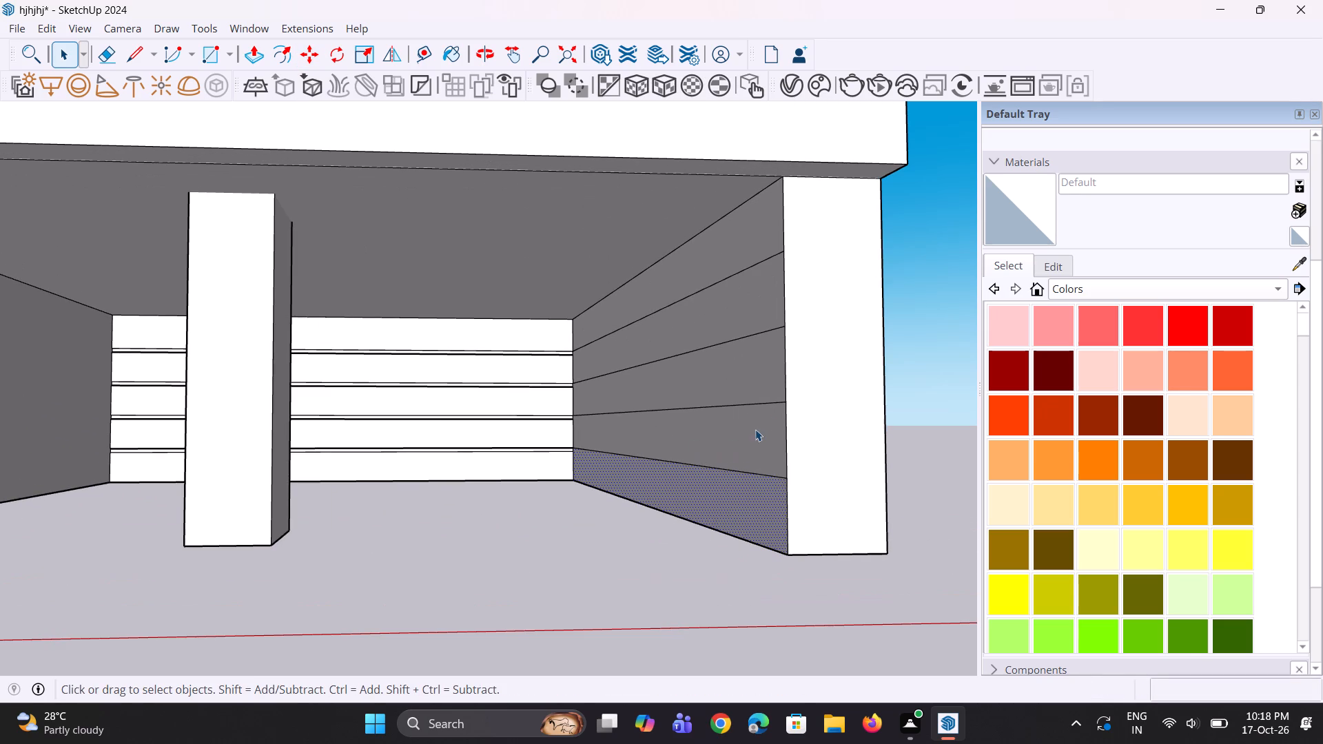
pyautogui.click(777, 402)
pyautogui.scroll(3, 777, 466)
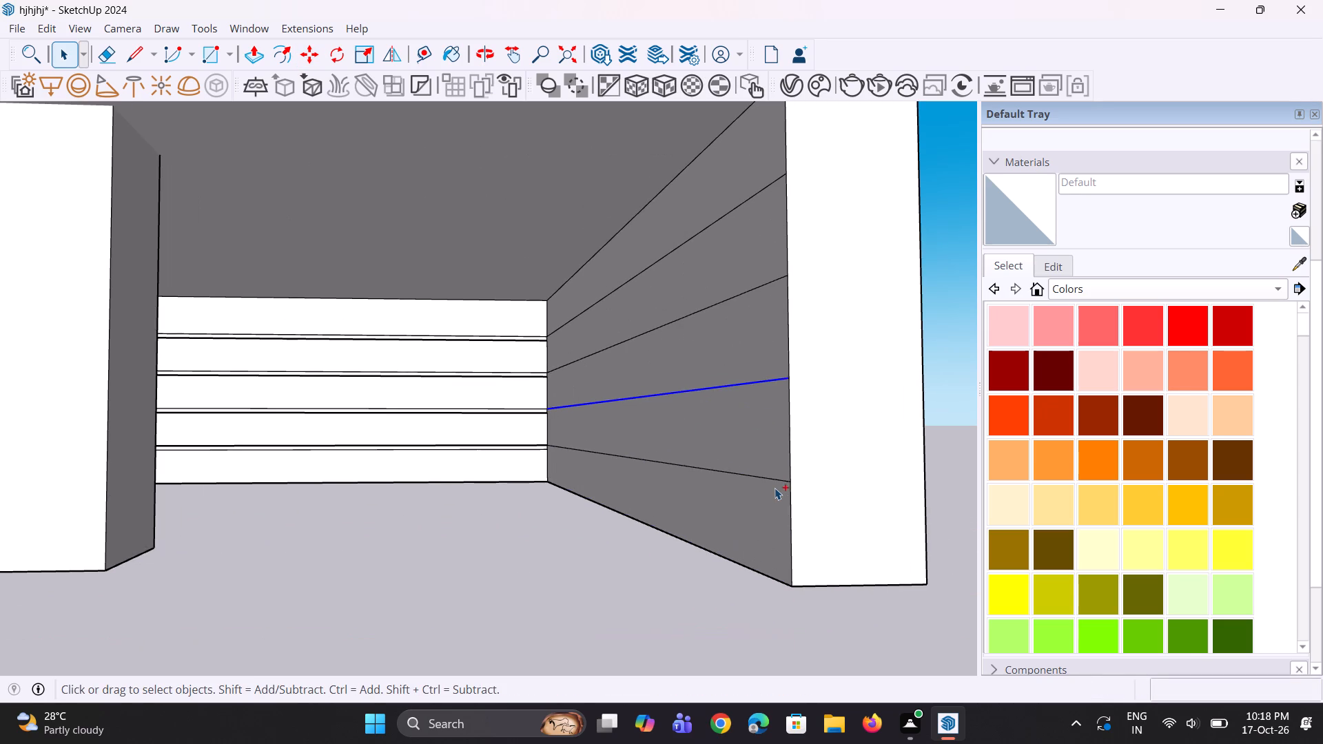
pyautogui.keyDown('ctrl'); pyautogui.click(779, 484); pyautogui.keyUp('ctrl')
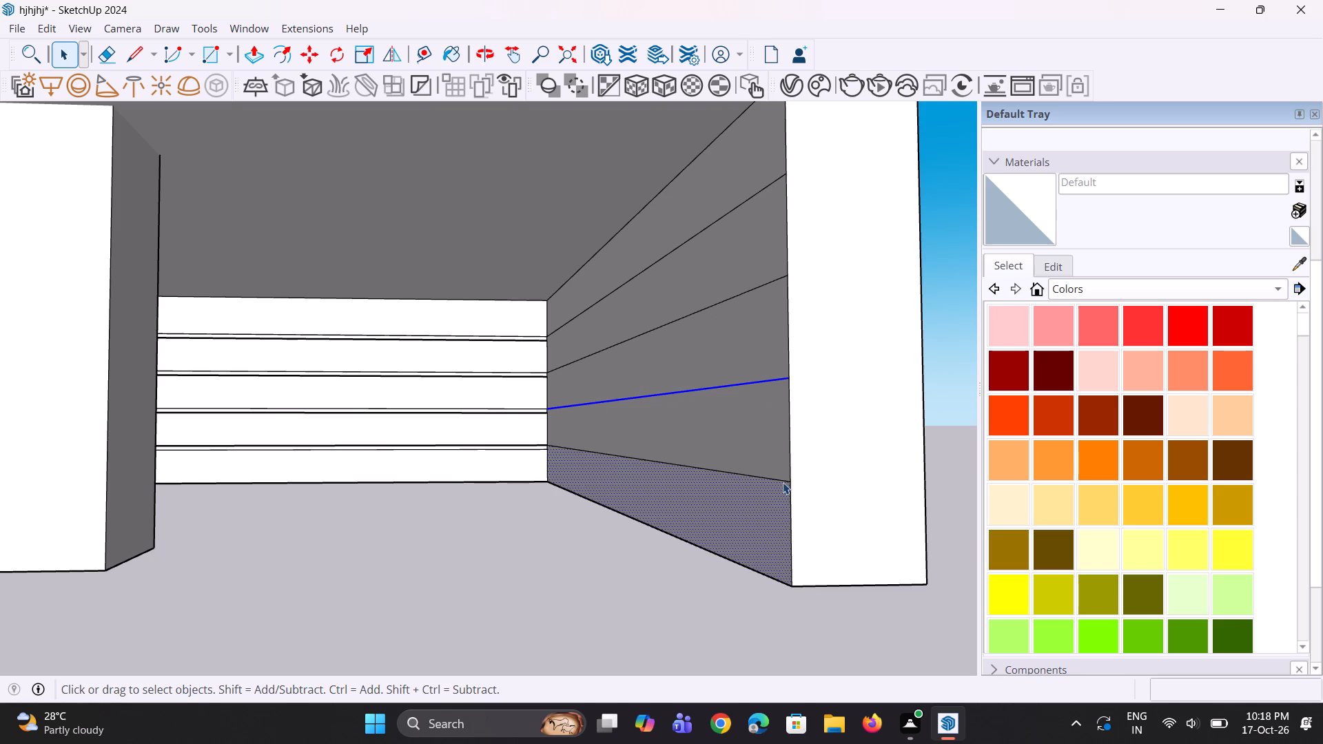
pyautogui.click(783, 482)
pyautogui.scroll(4, 773, 400)
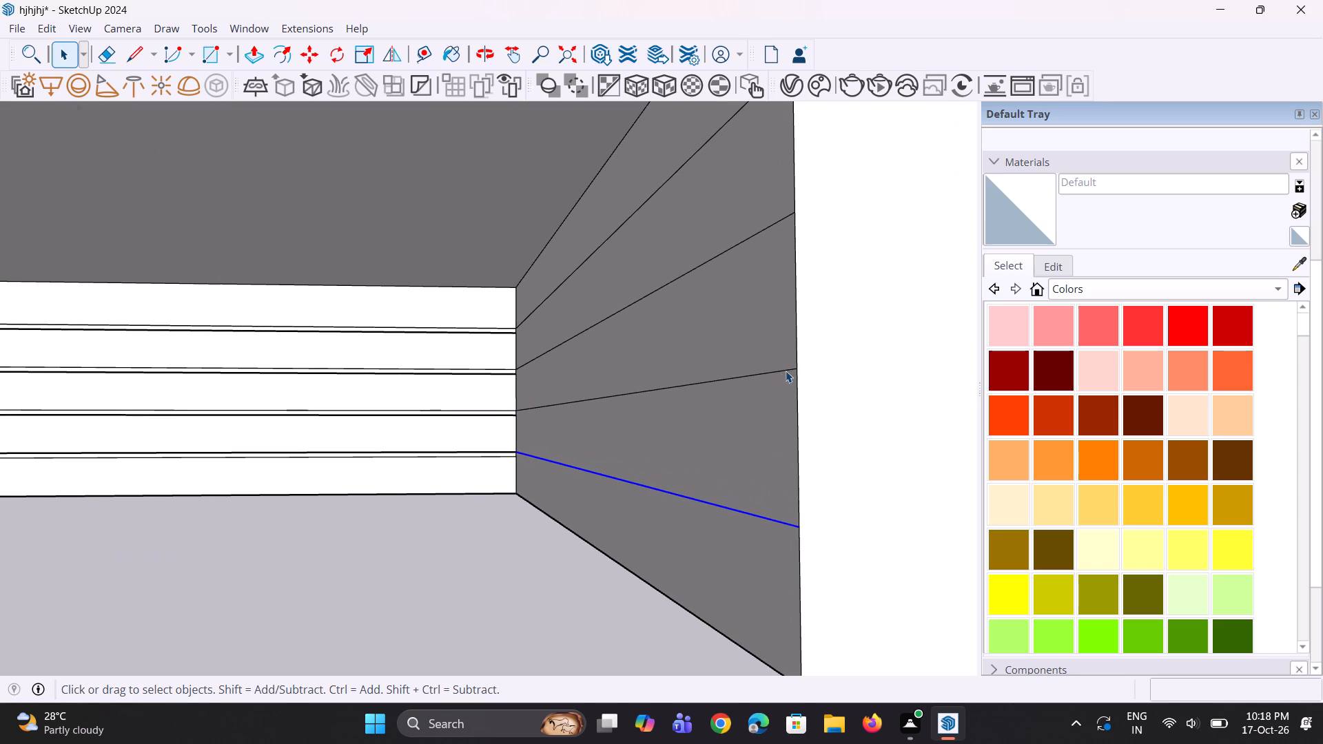
pyautogui.keyDown('ctrl'); pyautogui.click(786, 371); pyautogui.keyUp('ctrl')
pyautogui.scroll(-11, 749, 531)
pyautogui.scroll(4, 735, 340)
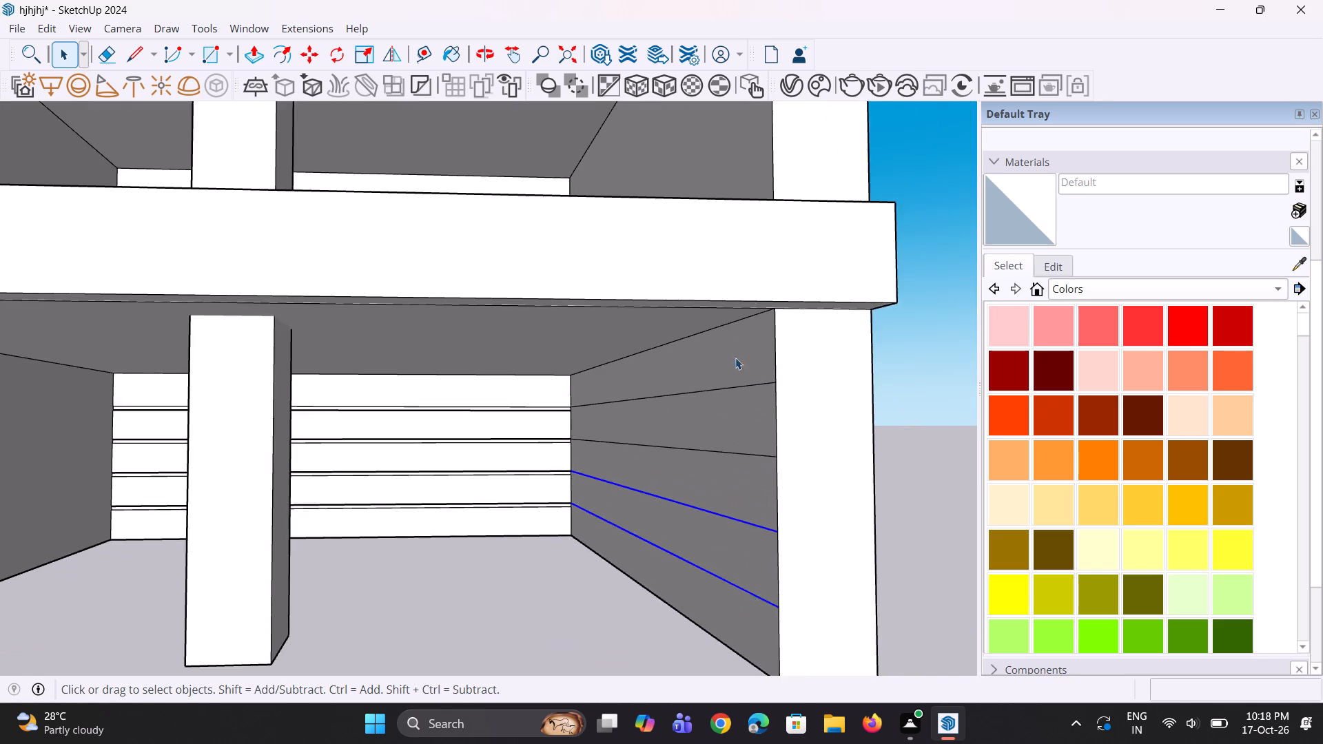
pyautogui.scroll(3, 735, 358)
pyautogui.keyDown('ctrl'); pyautogui.click(751, 393); pyautogui.keyUp('ctrl')
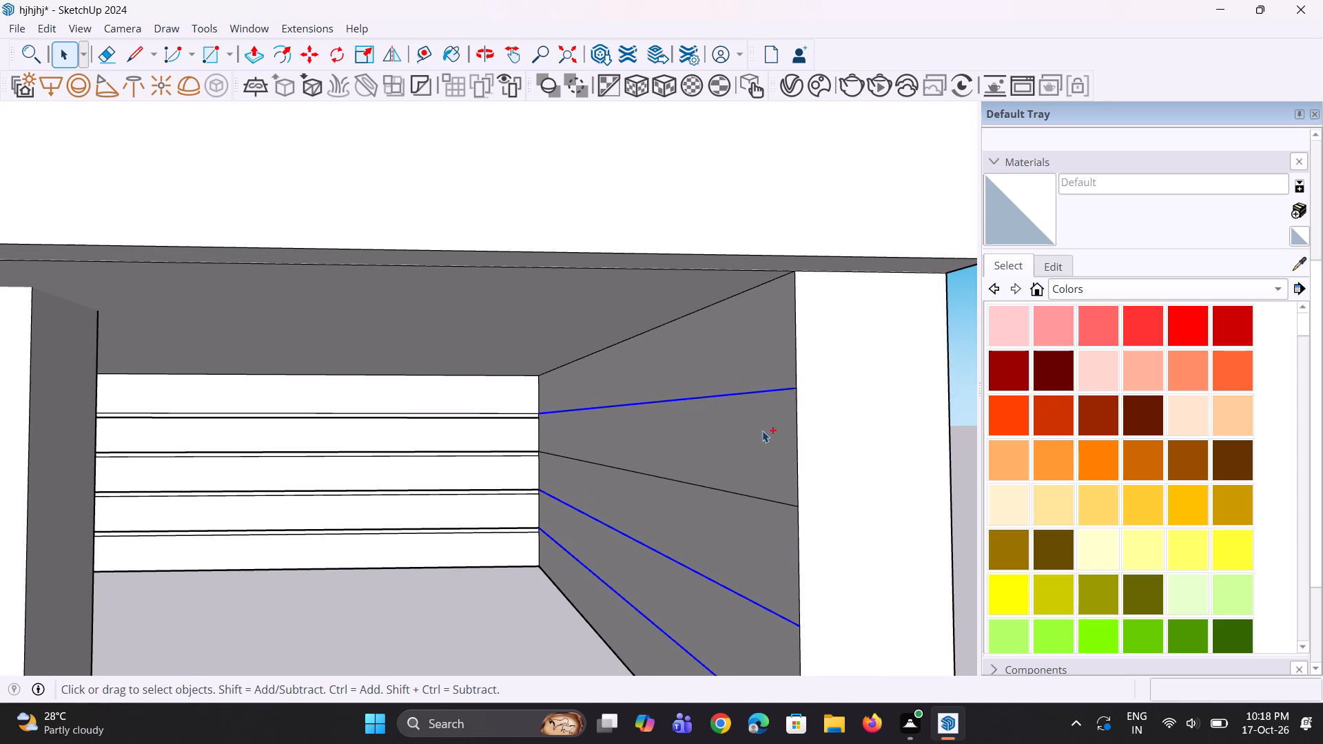
pyautogui.keyDown('ctrl'); pyautogui.click(767, 500); pyautogui.keyUp('ctrl')
pyautogui.scroll(-3, 771, 466)
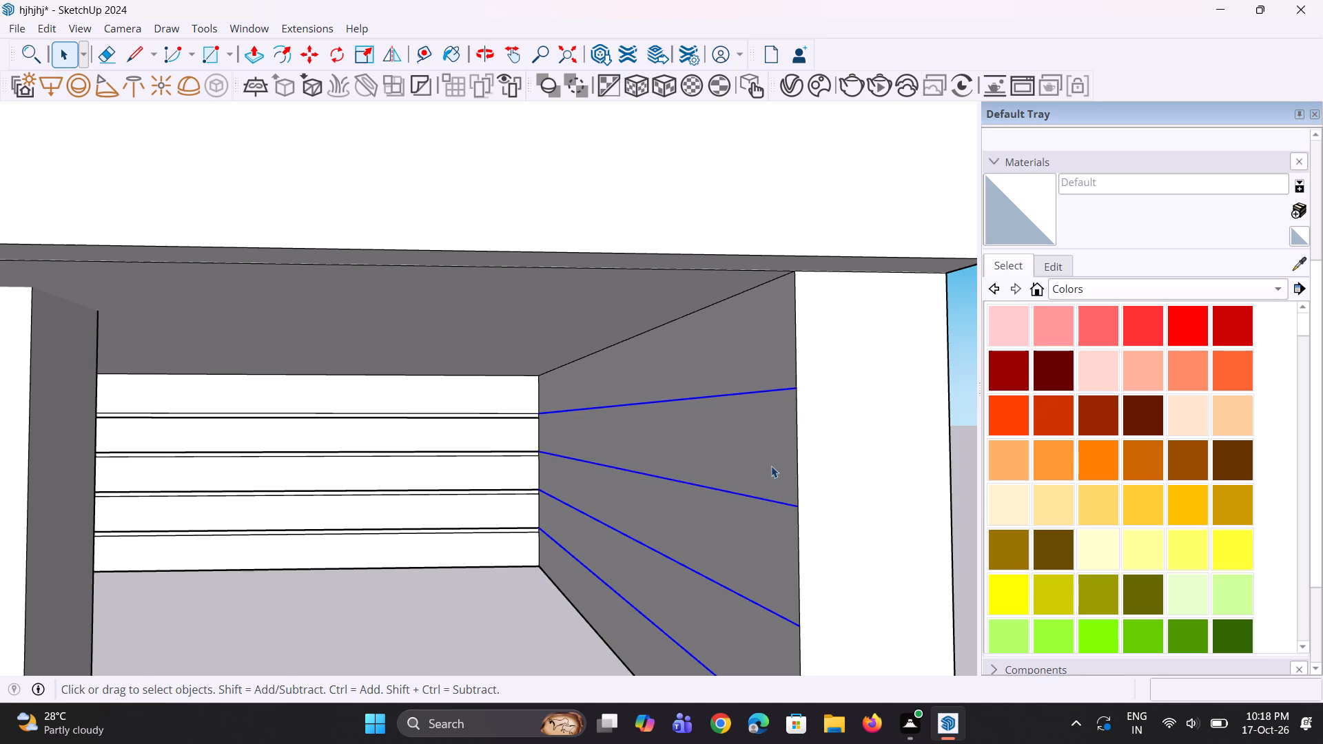
pyautogui.scroll(-6, 771, 466)
pyautogui.moveTo(775, 553); pyautogui.dragTo(816, 523, button='middle')
pyautogui.scroll(3, 775, 556)
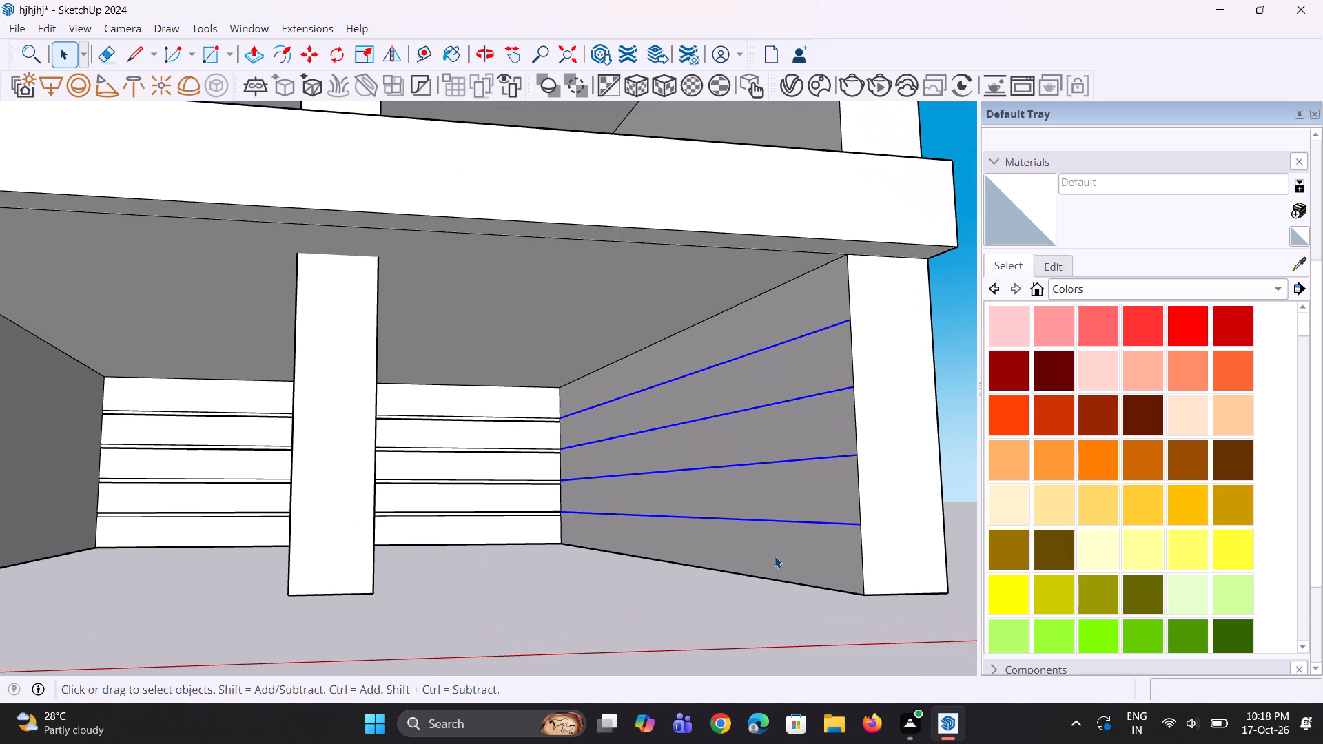
pyautogui.press('m')
pyautogui.scroll(2, 794, 545)
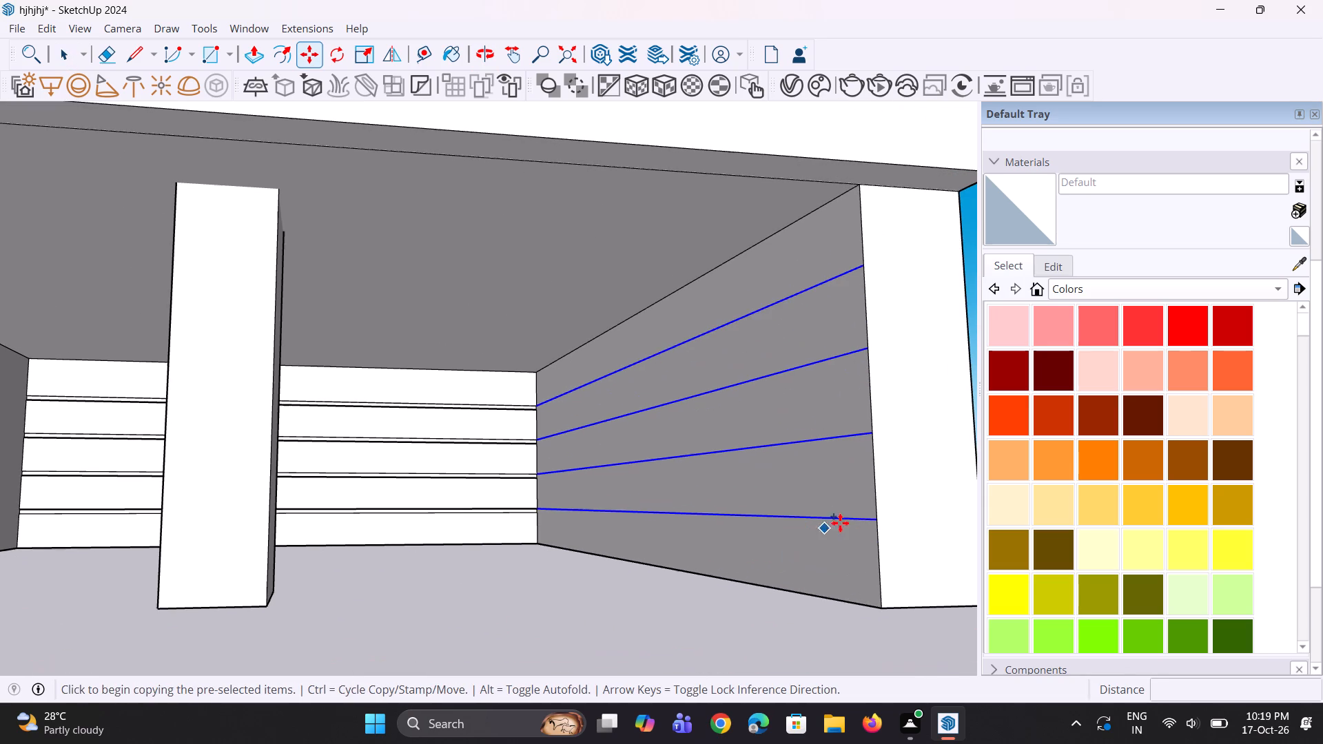
pyautogui.click(879, 523)
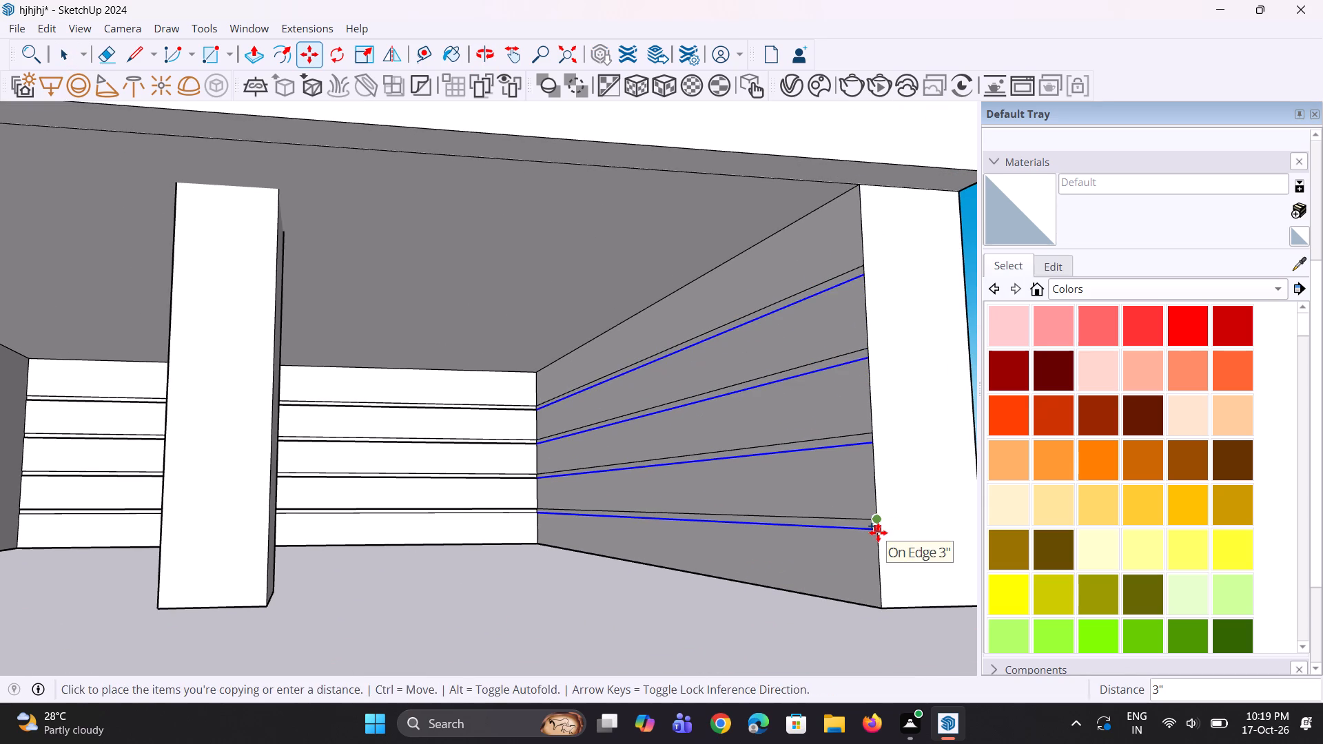
pyautogui.click(878, 533)
pyautogui.scroll(-5, 710, 555)
pyautogui.press('space')
pyautogui.click(684, 573)
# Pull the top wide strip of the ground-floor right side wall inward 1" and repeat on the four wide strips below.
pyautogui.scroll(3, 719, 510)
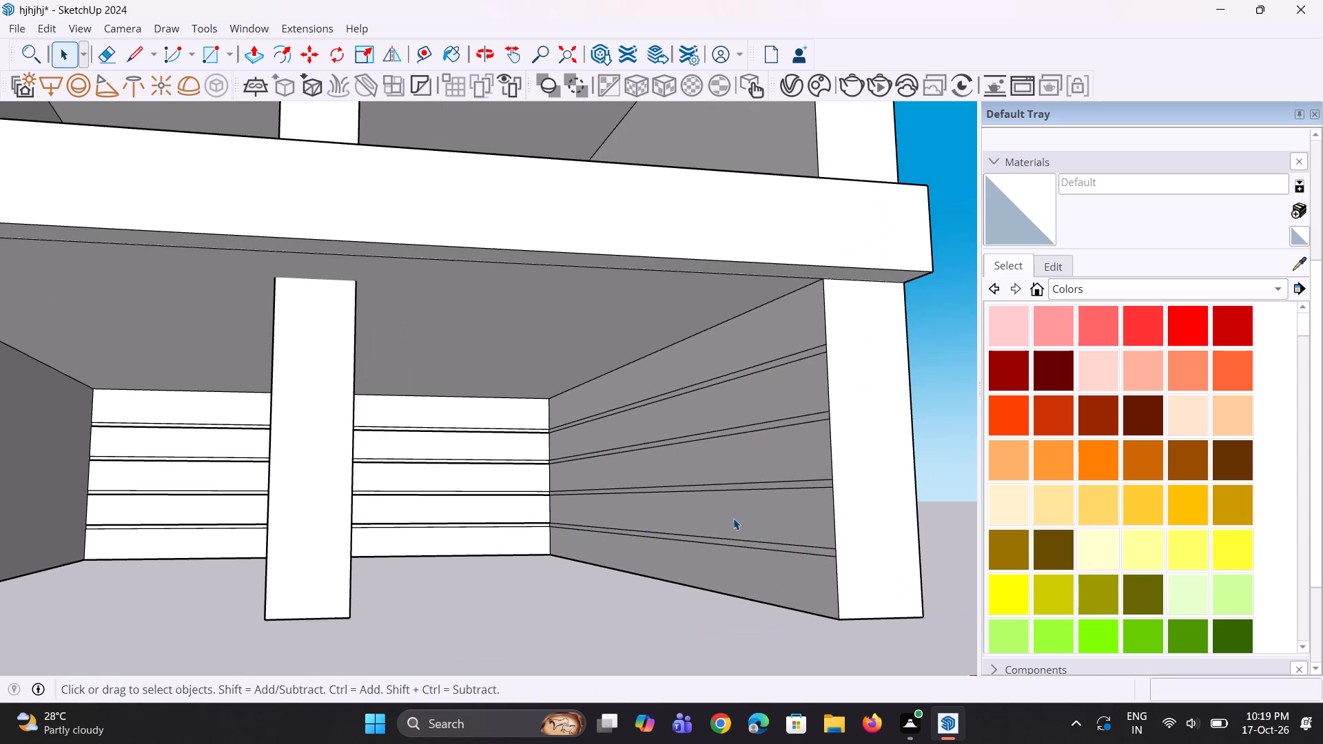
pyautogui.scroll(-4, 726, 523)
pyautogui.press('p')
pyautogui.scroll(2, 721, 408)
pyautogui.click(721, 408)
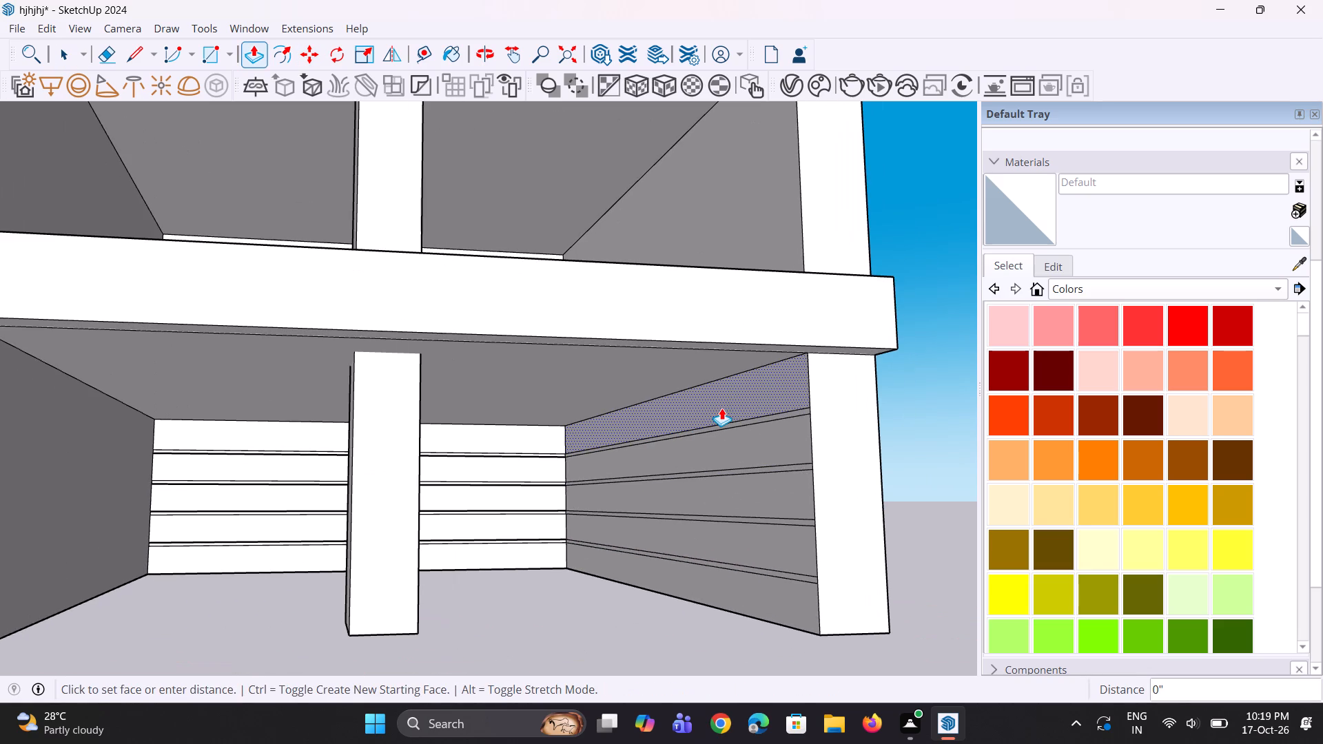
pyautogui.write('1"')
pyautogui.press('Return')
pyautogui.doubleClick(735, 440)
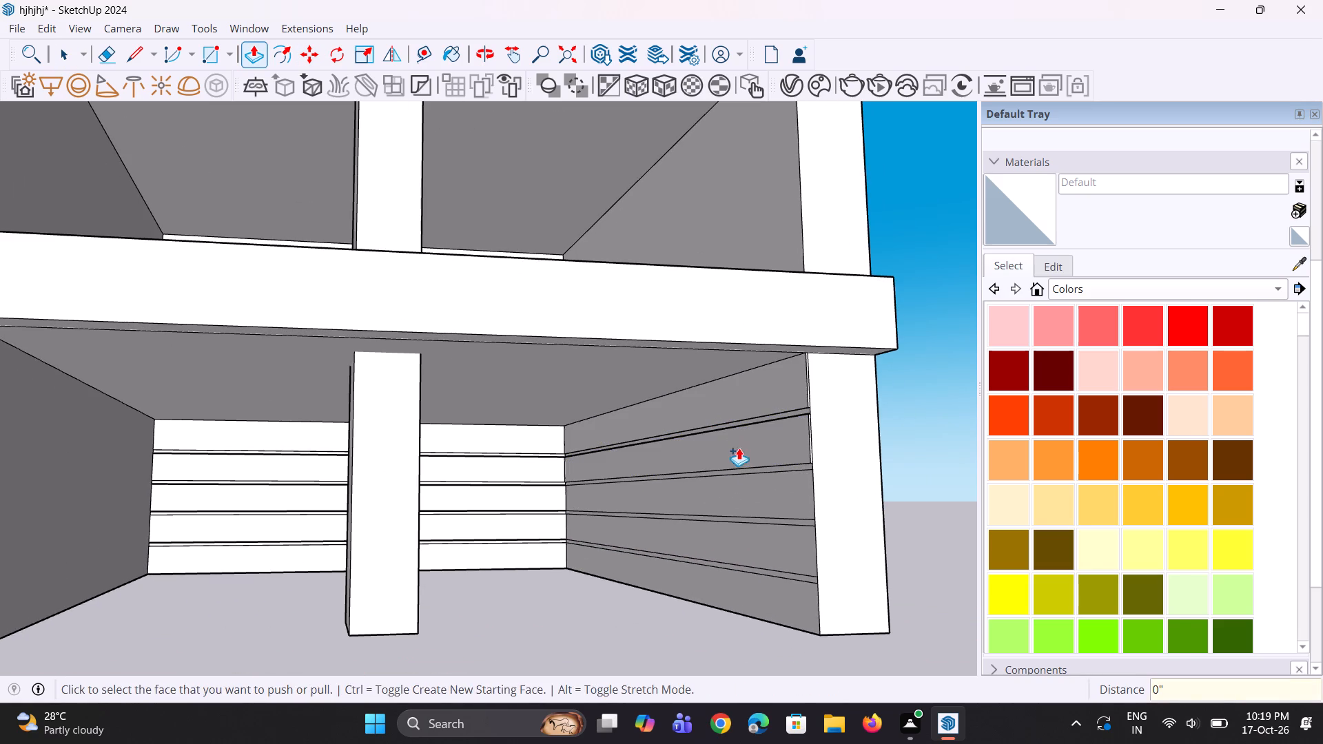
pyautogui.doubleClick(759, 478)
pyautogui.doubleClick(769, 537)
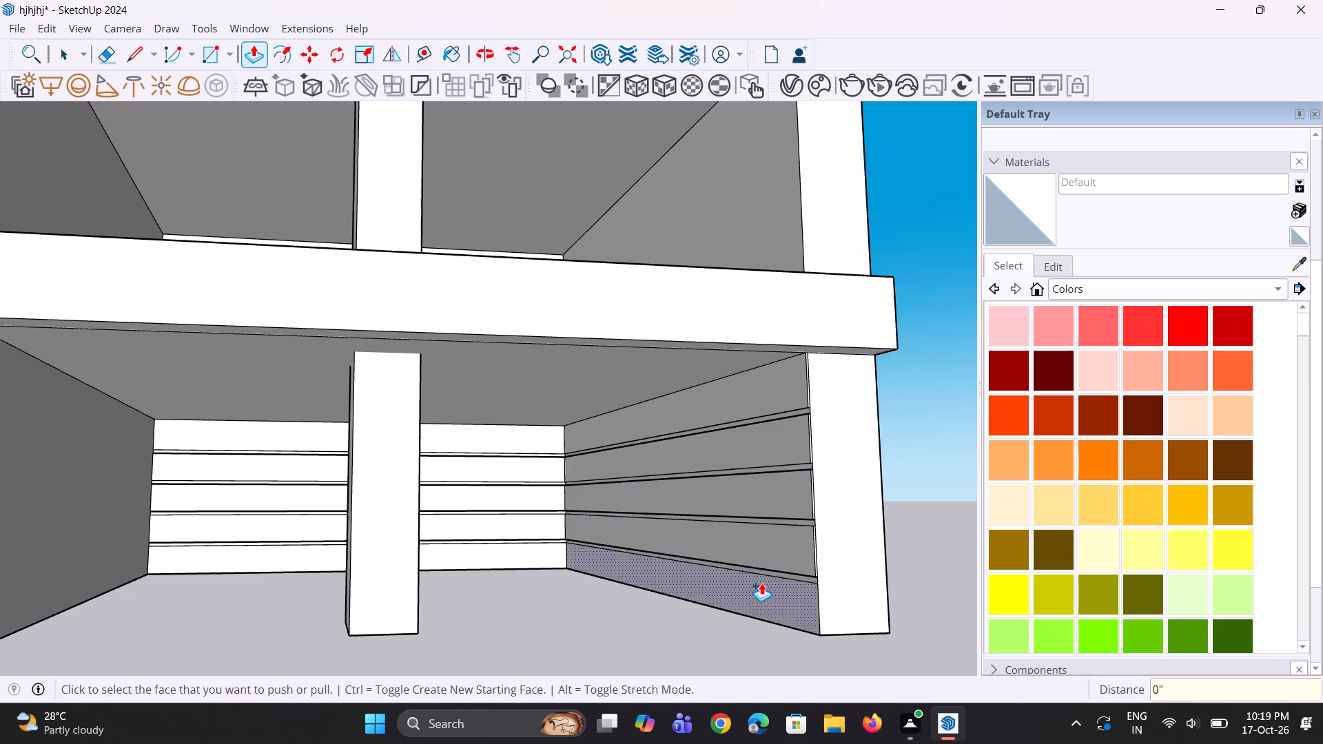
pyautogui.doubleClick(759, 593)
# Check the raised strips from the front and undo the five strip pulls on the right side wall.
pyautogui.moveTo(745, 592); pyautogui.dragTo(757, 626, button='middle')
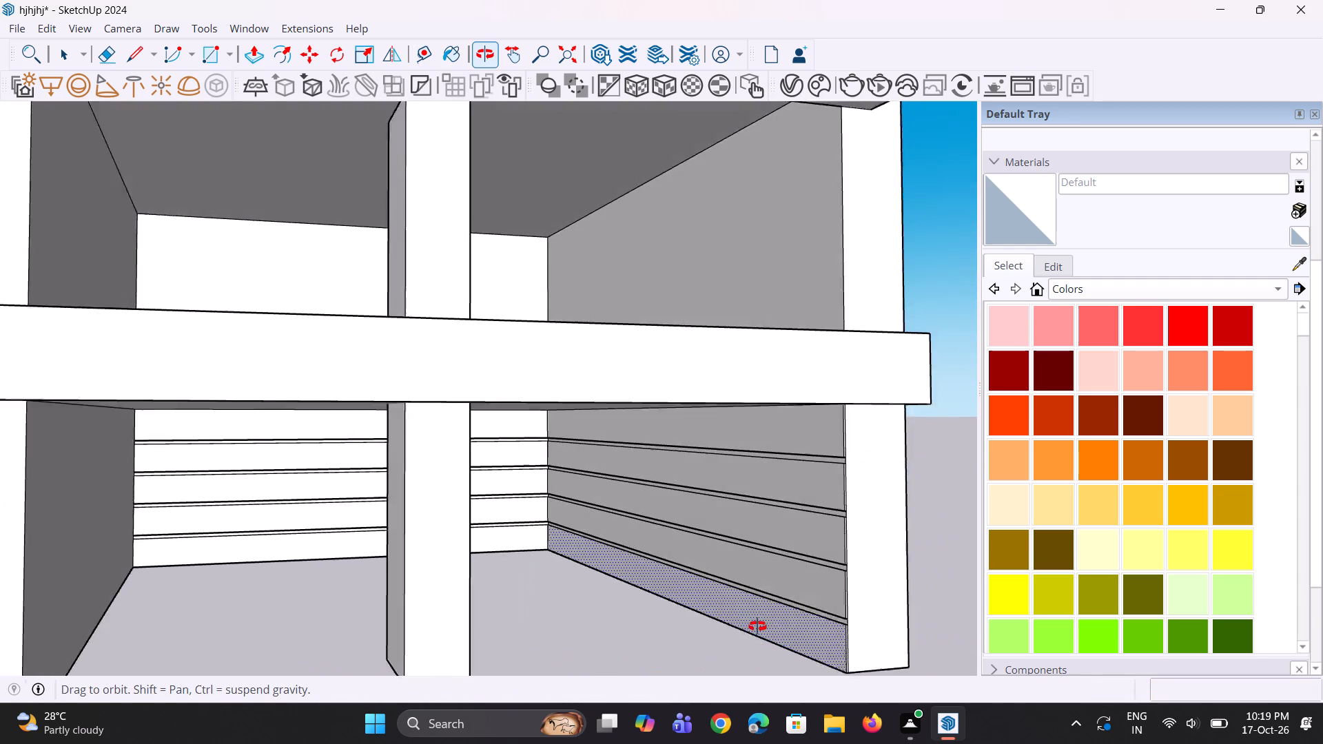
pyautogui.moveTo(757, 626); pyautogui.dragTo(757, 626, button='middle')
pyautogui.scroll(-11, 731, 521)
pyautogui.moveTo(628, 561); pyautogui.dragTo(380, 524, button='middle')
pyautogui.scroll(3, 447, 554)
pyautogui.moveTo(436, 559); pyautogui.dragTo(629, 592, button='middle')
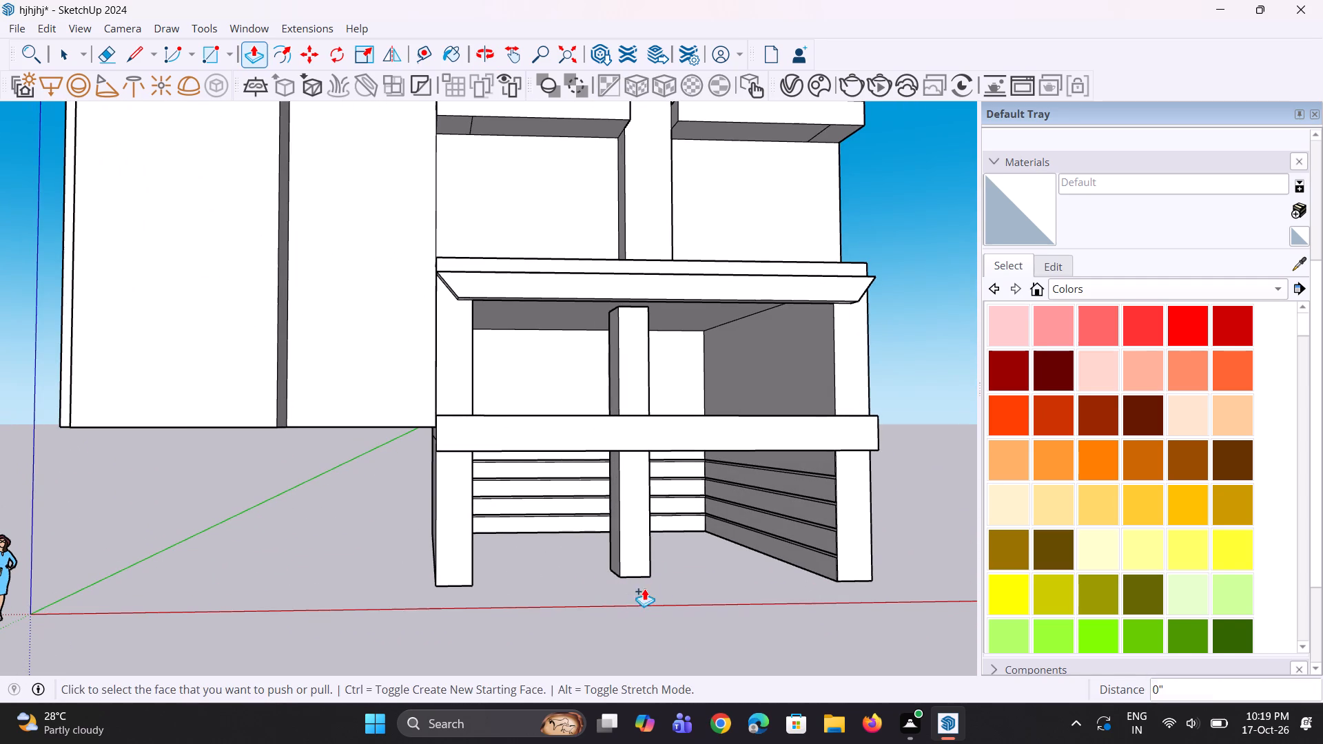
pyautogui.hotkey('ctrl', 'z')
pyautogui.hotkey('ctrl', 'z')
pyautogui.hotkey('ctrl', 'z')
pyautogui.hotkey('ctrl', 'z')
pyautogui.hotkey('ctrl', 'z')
# Pull the top wide strip of the ground-floor right side wall inward 2" and repeat on the four wide strips below.
pyautogui.scroll(2, 839, 474)
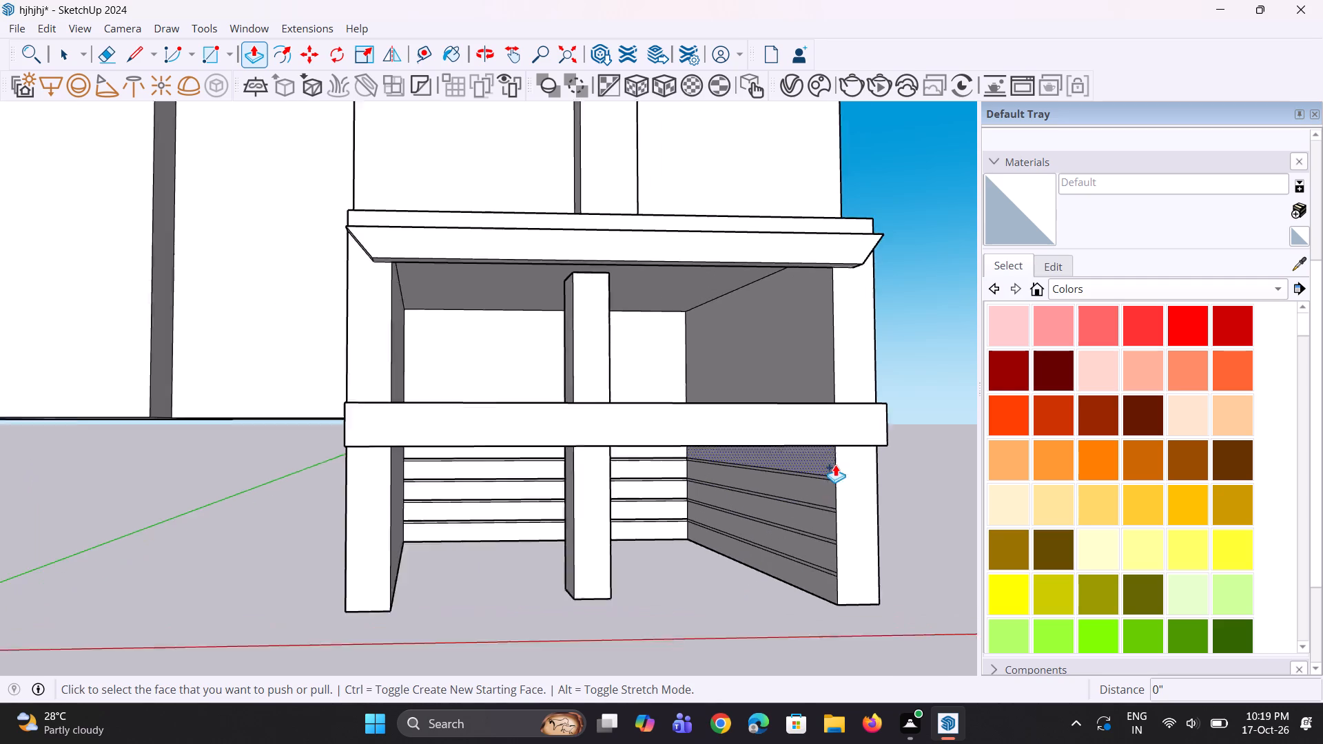
pyautogui.scroll(3, 835, 464)
pyautogui.click(822, 462)
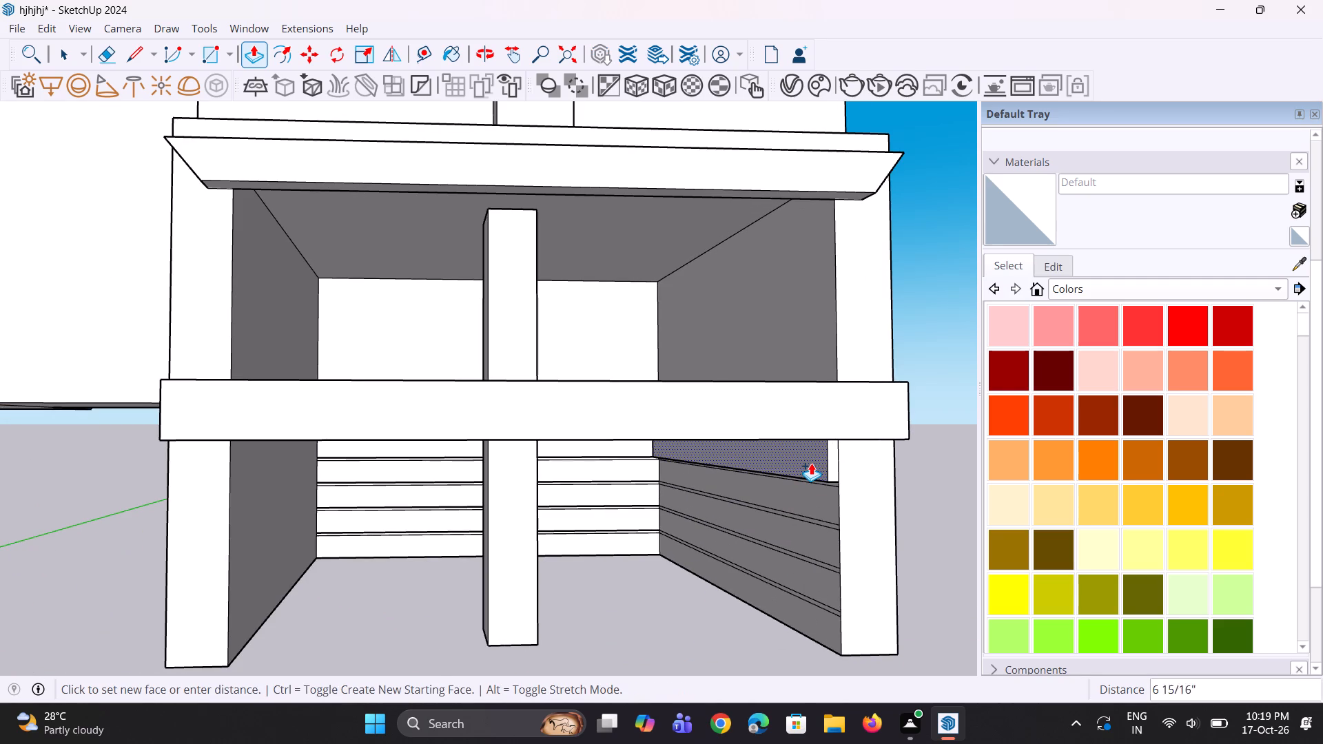
pyautogui.write('2"')
pyautogui.press('Return')
pyautogui.doubleClick(821, 484)
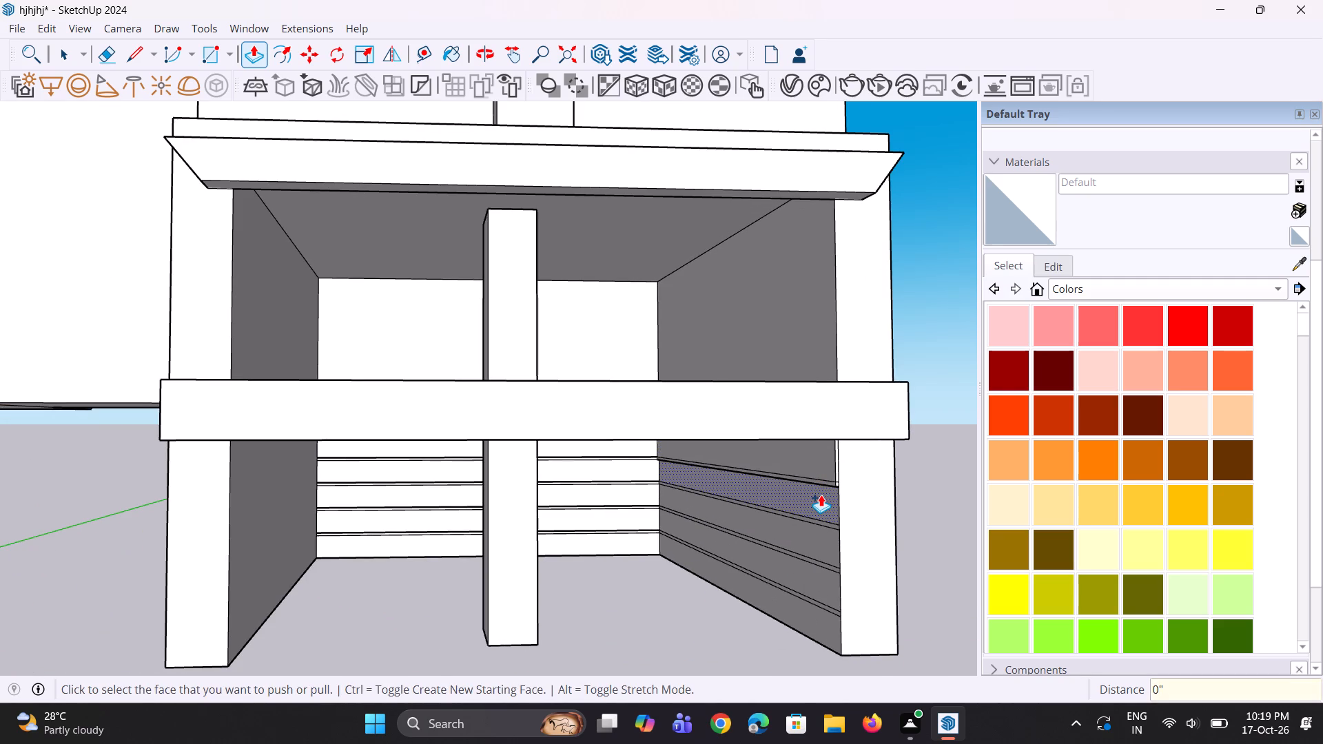
pyautogui.hotkey('ctrl', 'z')
pyautogui.doubleClick(821, 500)
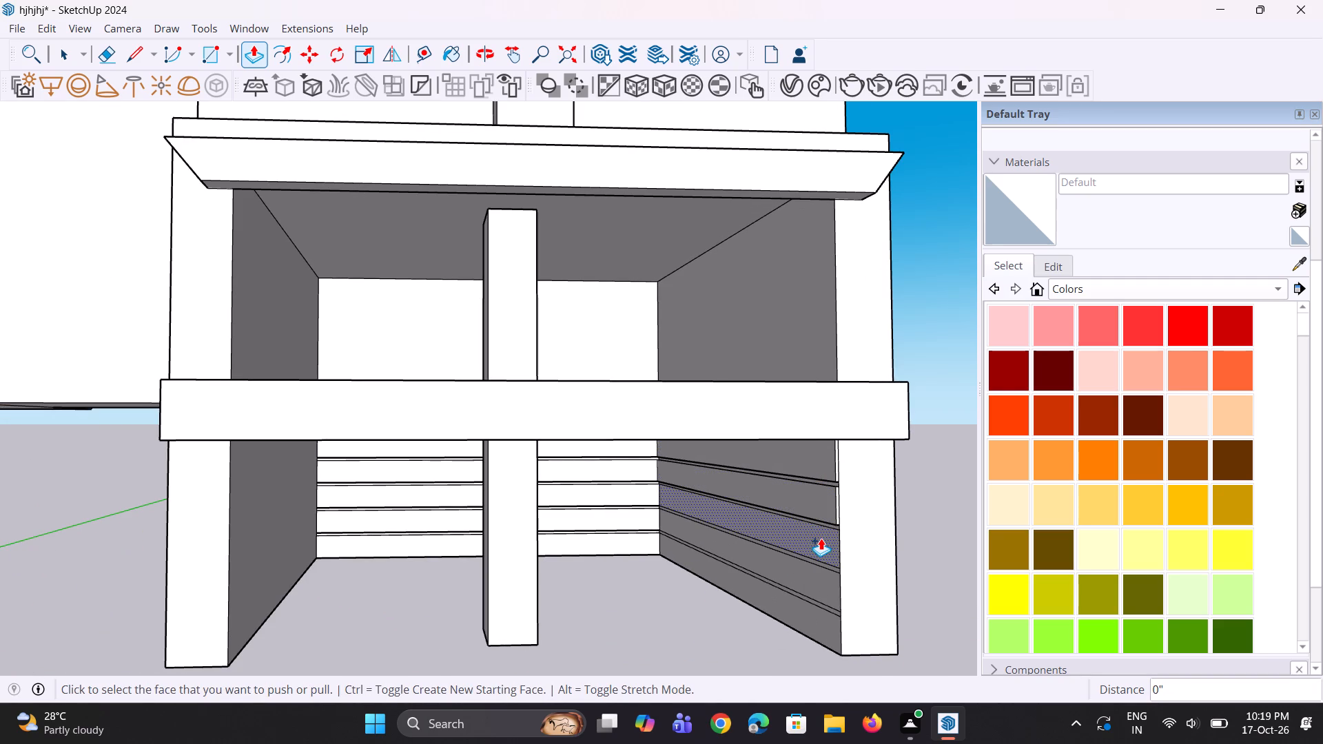
pyautogui.doubleClick(821, 538)
pyautogui.doubleClick(820, 582)
pyautogui.doubleClick(811, 612)
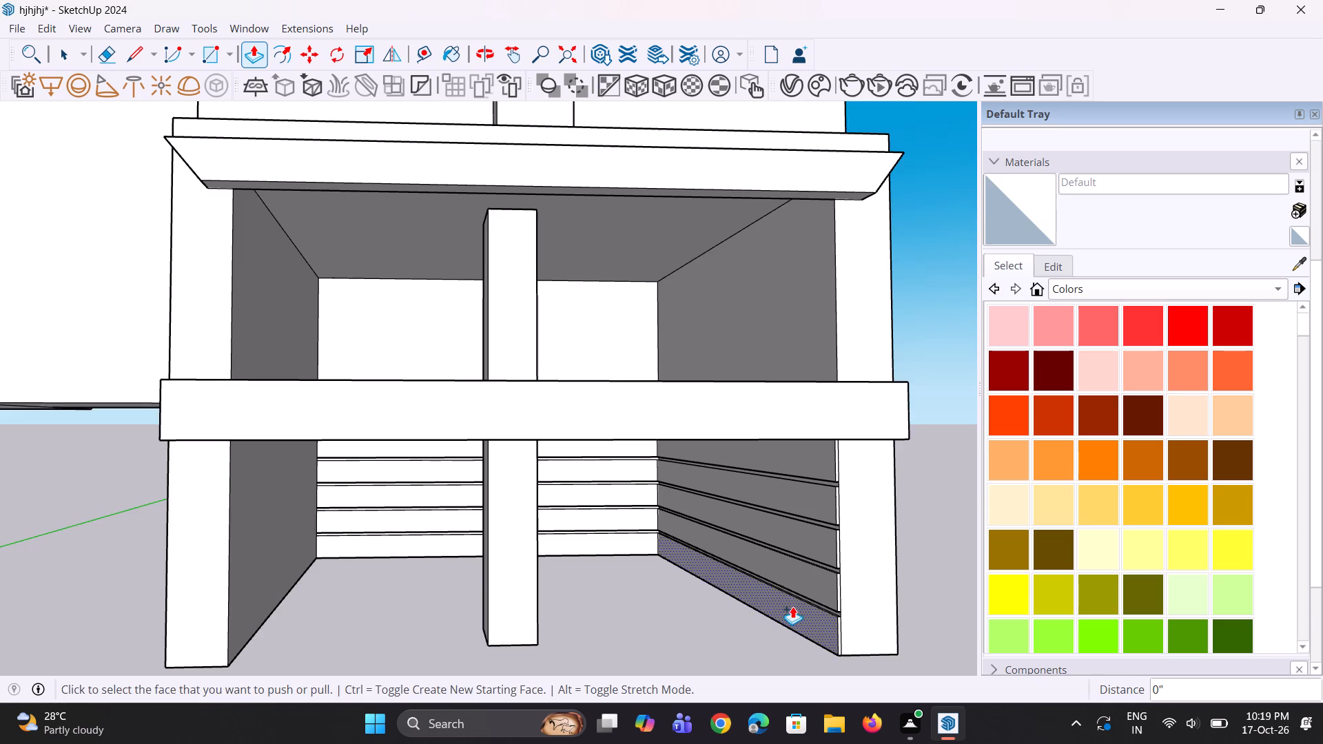
pyautogui.scroll(1, 792, 606)
pyautogui.middleClick(792, 606)
pyautogui.press('space')
pyautogui.press('space')
# Copy the bottom edge of the ground-floor left side wall up to its top and divide the distance into 5 equal spaces.
pyautogui.scroll(-9, 778, 535)
pyautogui.moveTo(551, 568); pyautogui.dragTo(369, 539, button='middle')
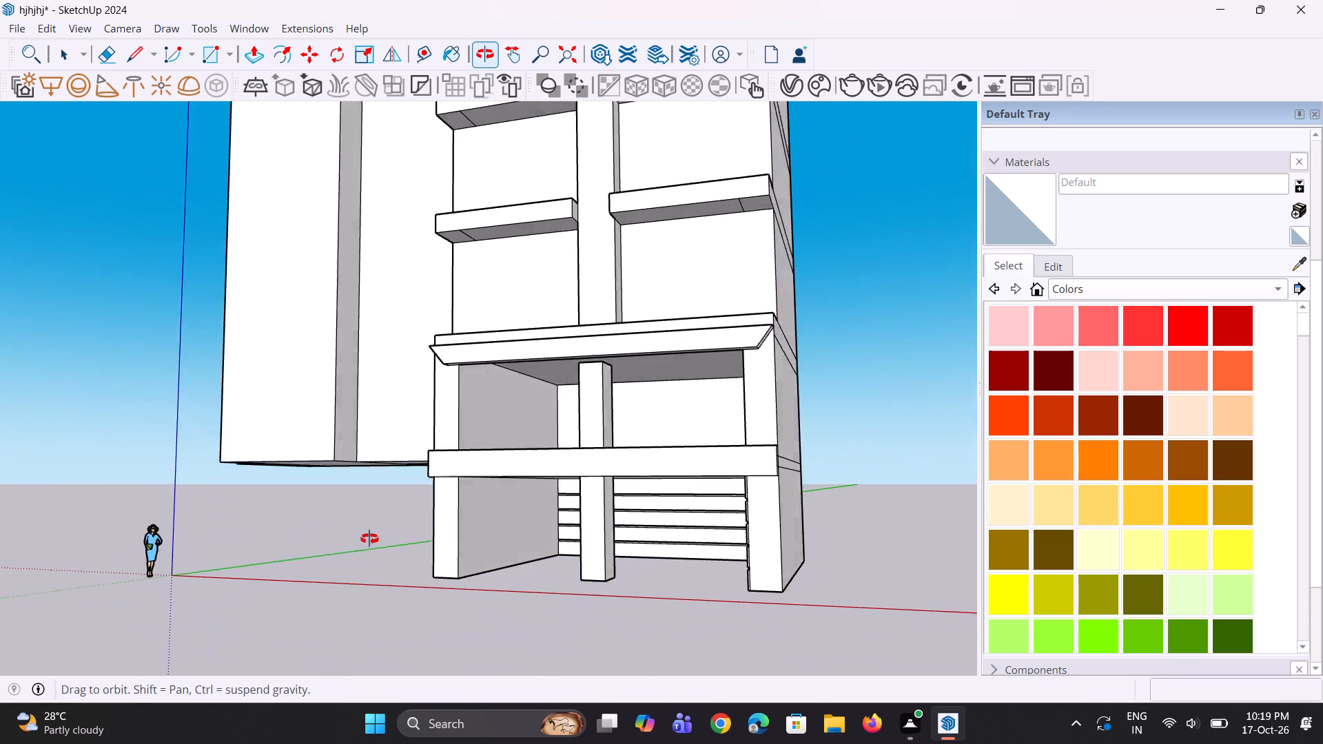
pyautogui.moveTo(369, 539); pyautogui.dragTo(369, 538, button='middle')
pyautogui.scroll(6, 387, 559)
pyautogui.click(486, 581)
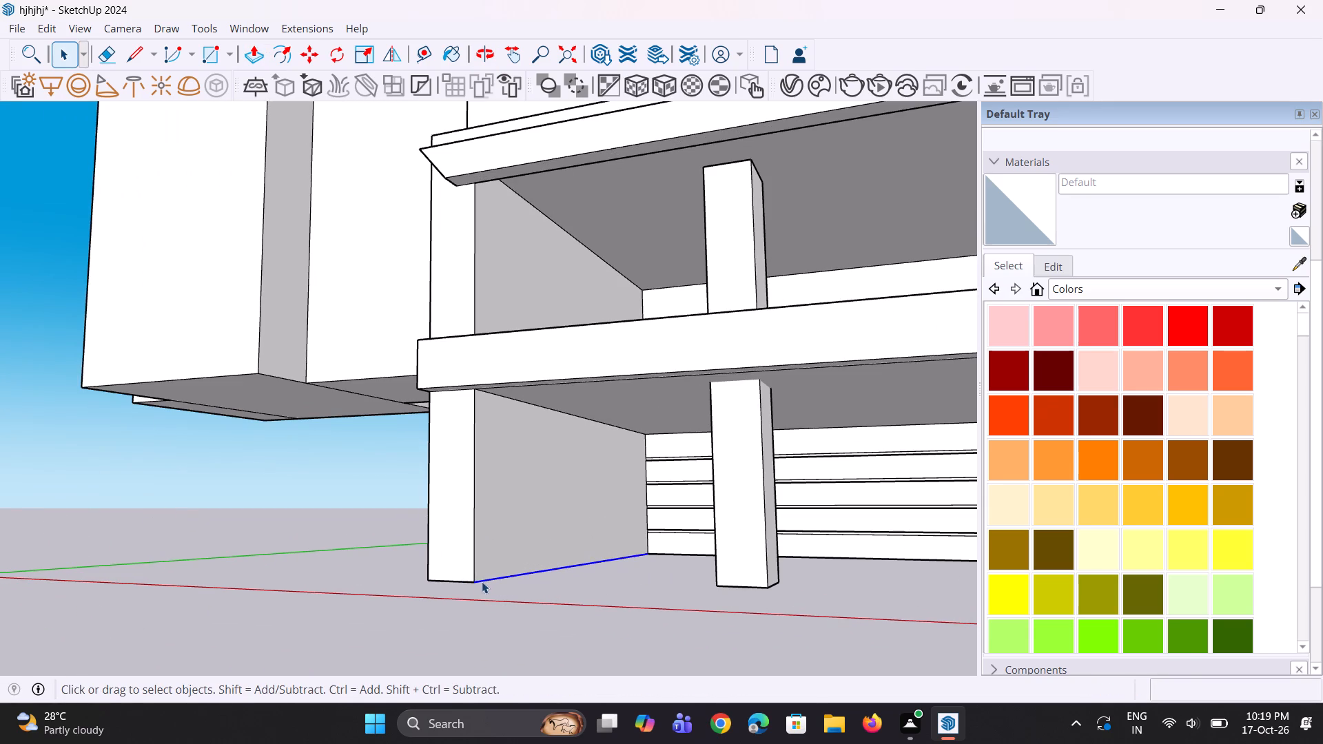
pyautogui.press('m')
pyautogui.click(473, 579)
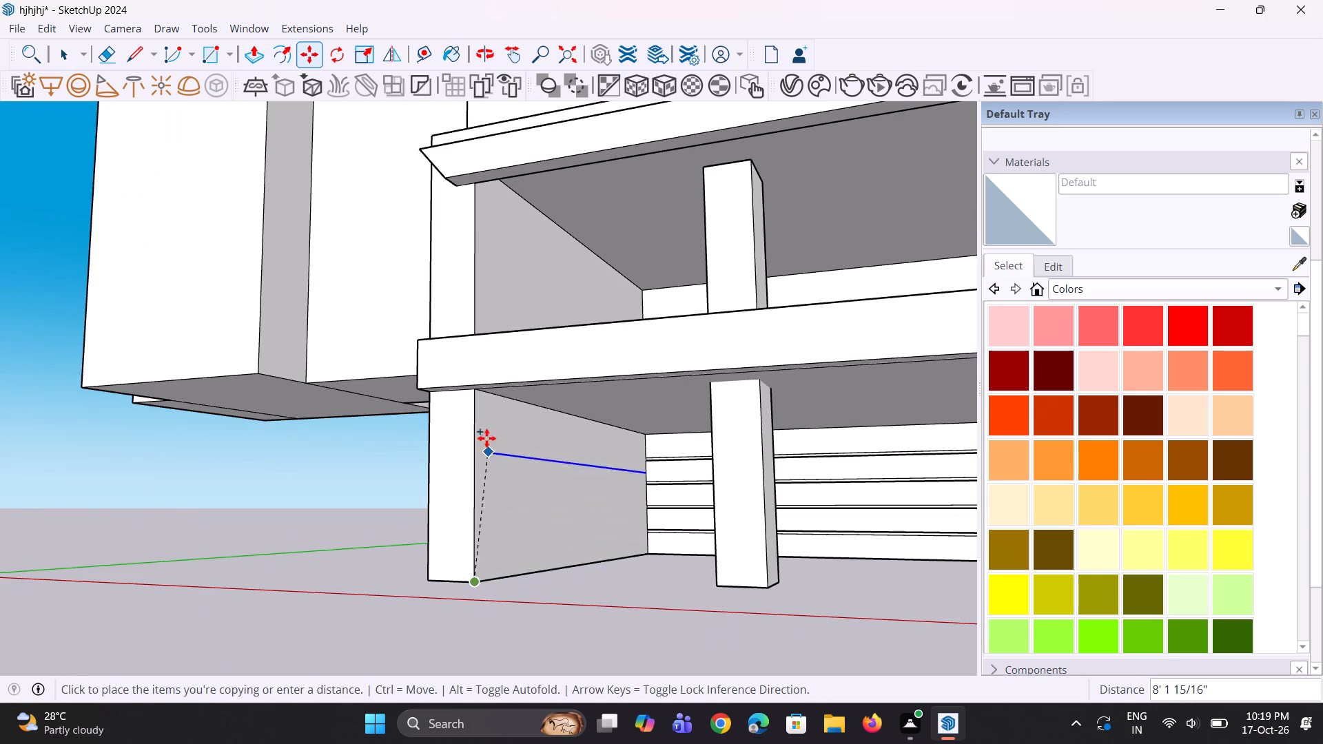
pyautogui.click(476, 396)
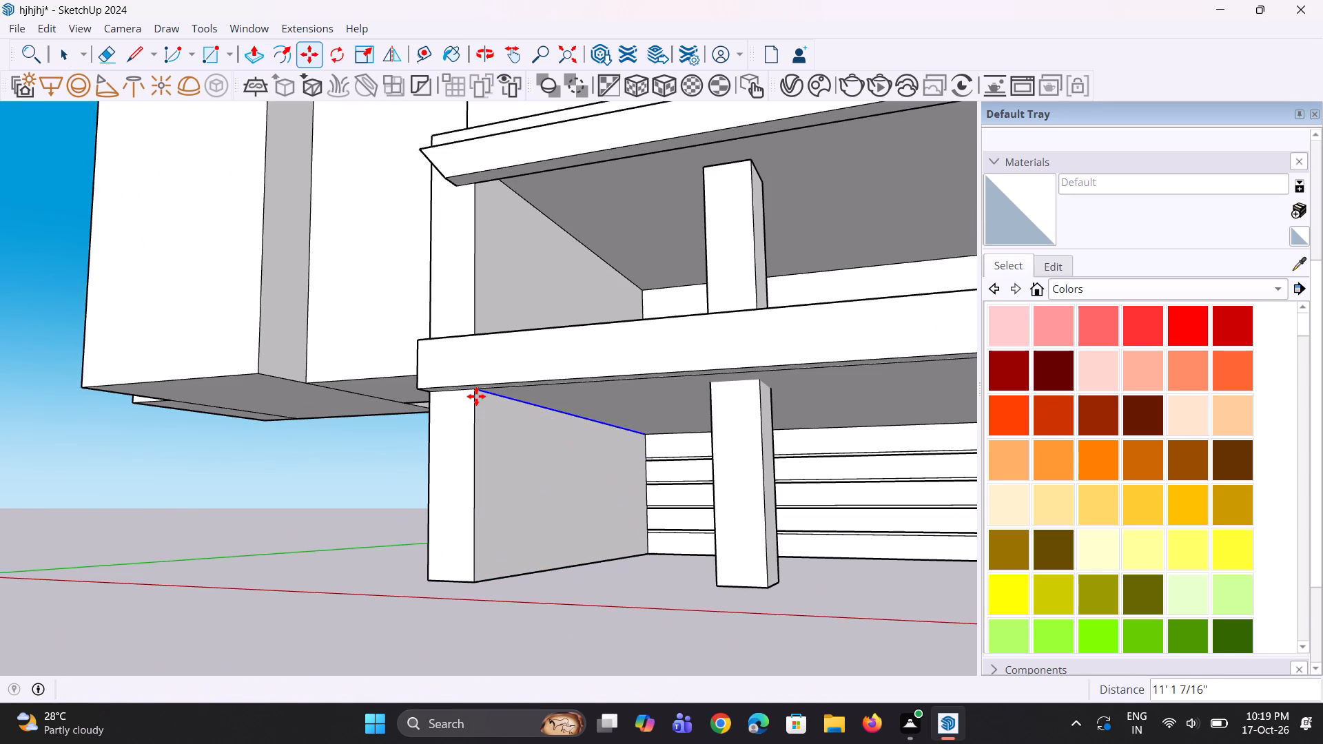
pyautogui.write('/5')
pyautogui.press('Return')
pyautogui.moveTo(496, 454); pyautogui.dragTo(506, 505, button='middle')
pyautogui.press('space')
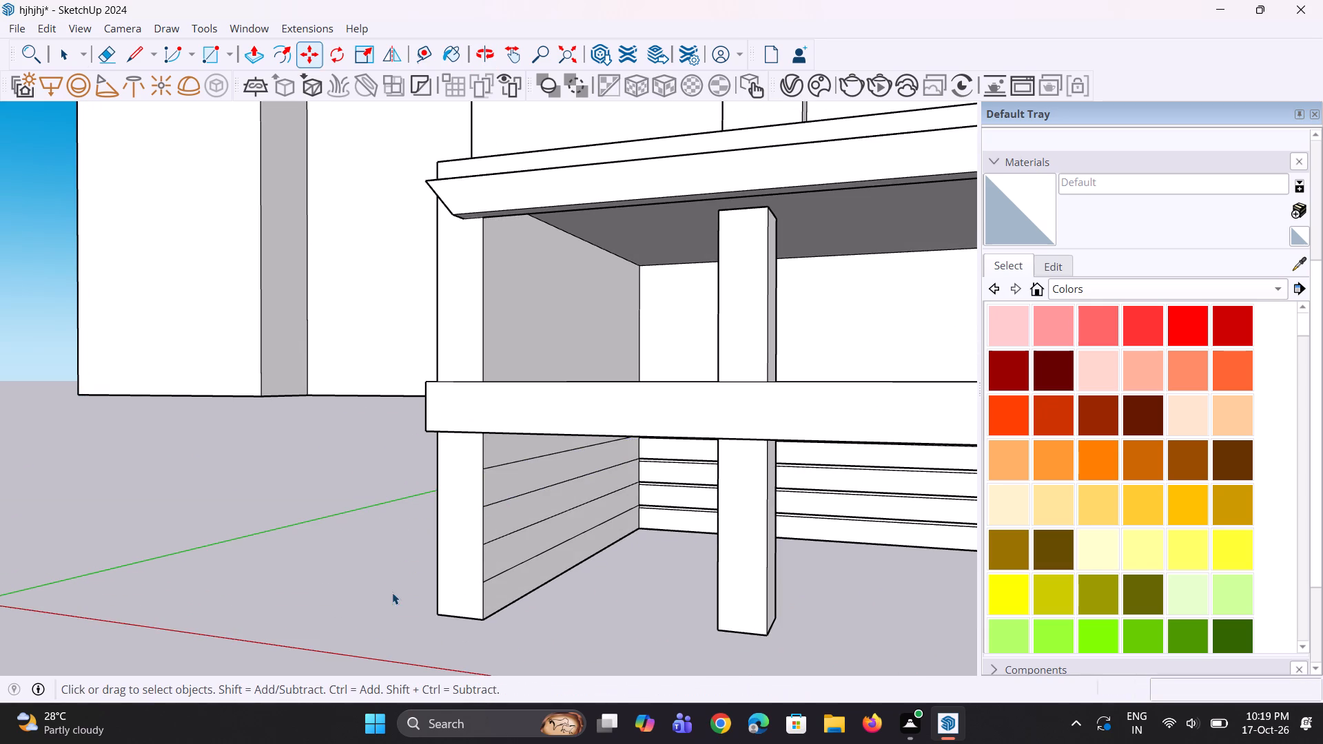
pyautogui.press('space')
pyautogui.click(392, 592)
# Select the four dividing lines on the ground-floor left side wall and copy them slightly down along the wall's front edge.
pyautogui.scroll(3, 504, 490)
pyautogui.click(502, 458)
pyautogui.scroll(3, 480, 510)
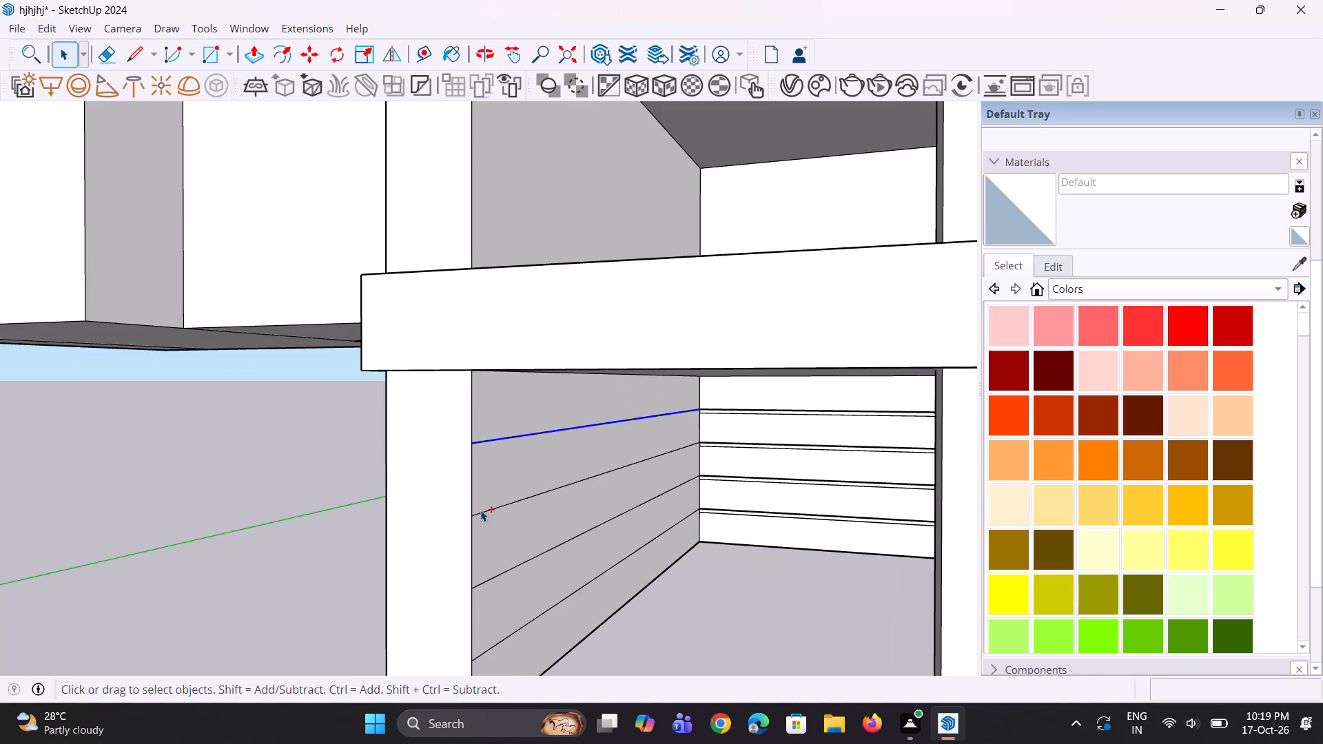
pyautogui.keyDown('ctrl'); pyautogui.click(480, 513); pyautogui.keyUp('ctrl')
pyautogui.scroll(2, 489, 581)
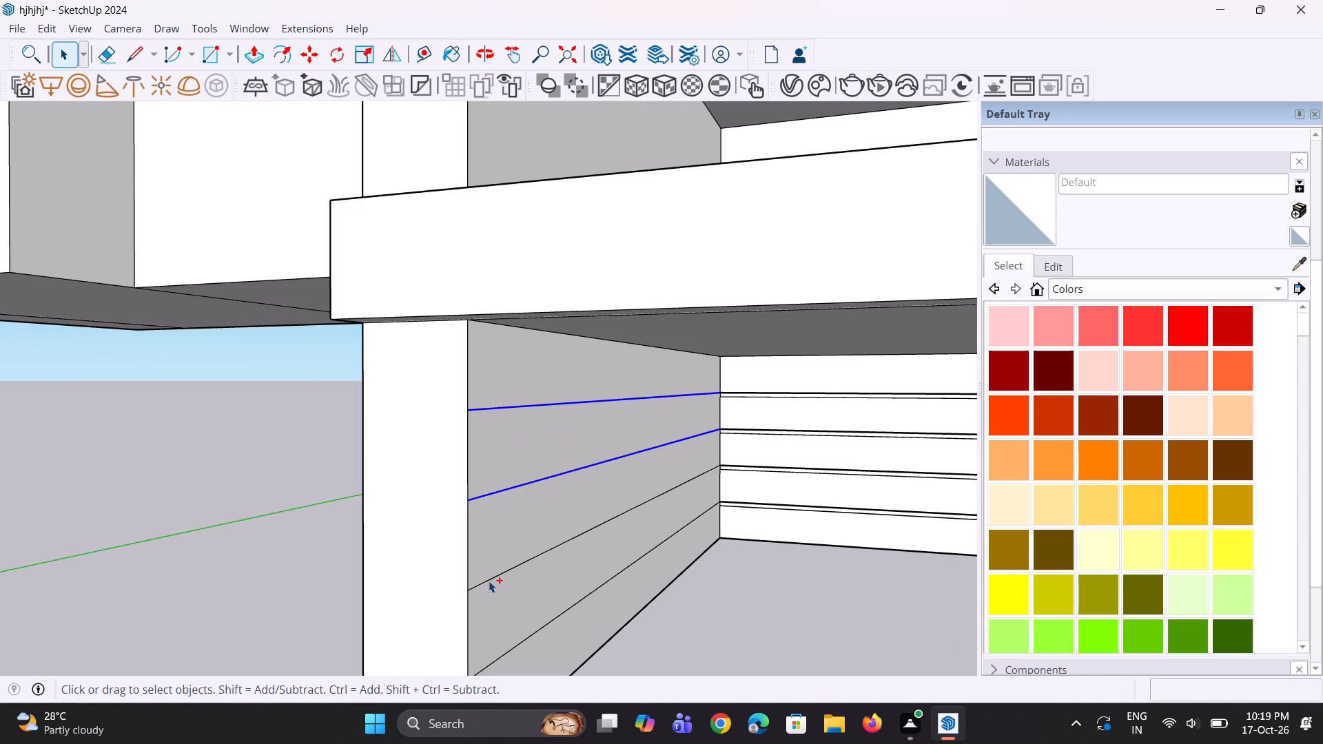
pyautogui.keyDown('ctrl'); pyautogui.click(489, 581); pyautogui.keyUp('ctrl')
pyautogui.scroll(-10, 517, 475)
pyautogui.scroll(6, 512, 573)
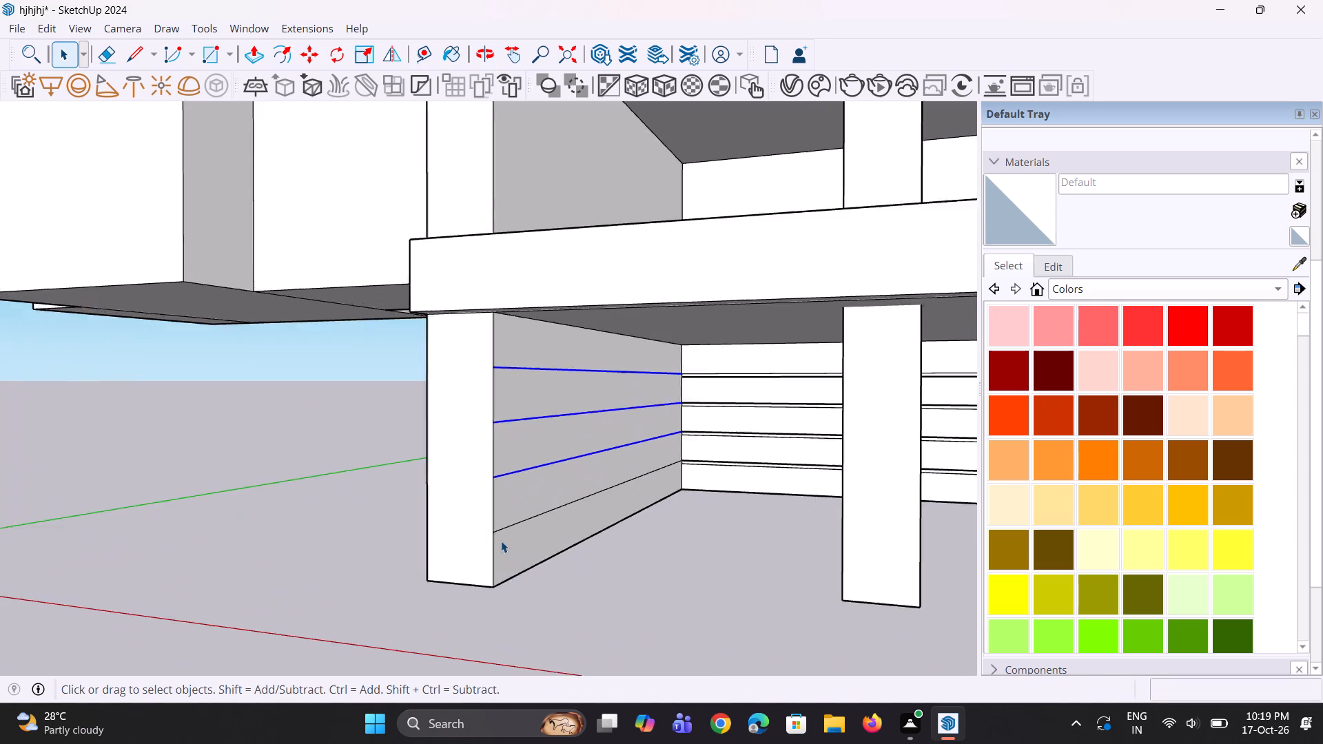
pyautogui.scroll(6, 501, 541)
pyautogui.keyDown('ctrl'); pyautogui.click(502, 519); pyautogui.keyUp('ctrl')
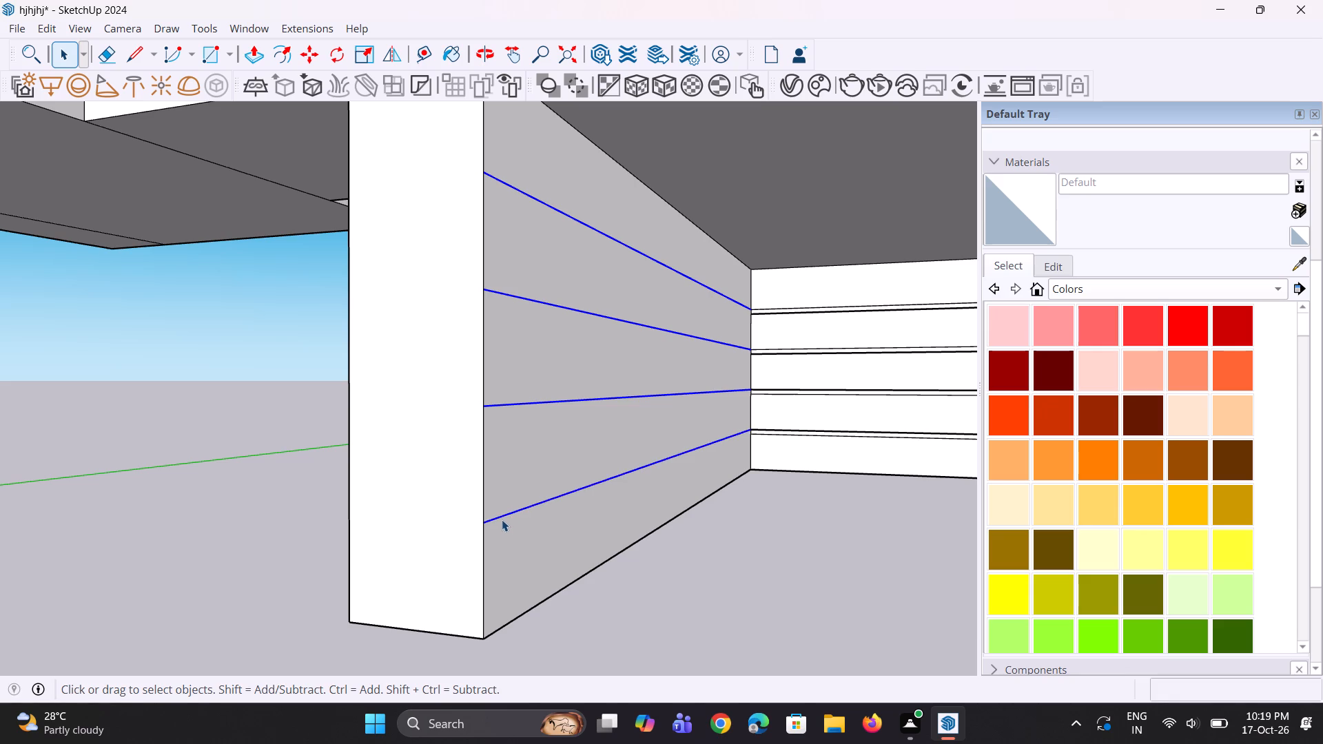
pyautogui.press('m')
pyautogui.keyDown('ctrl'); pyautogui.scroll(2, 502, 525); pyautogui.keyUp('ctrl')
pyautogui.click(482, 527)
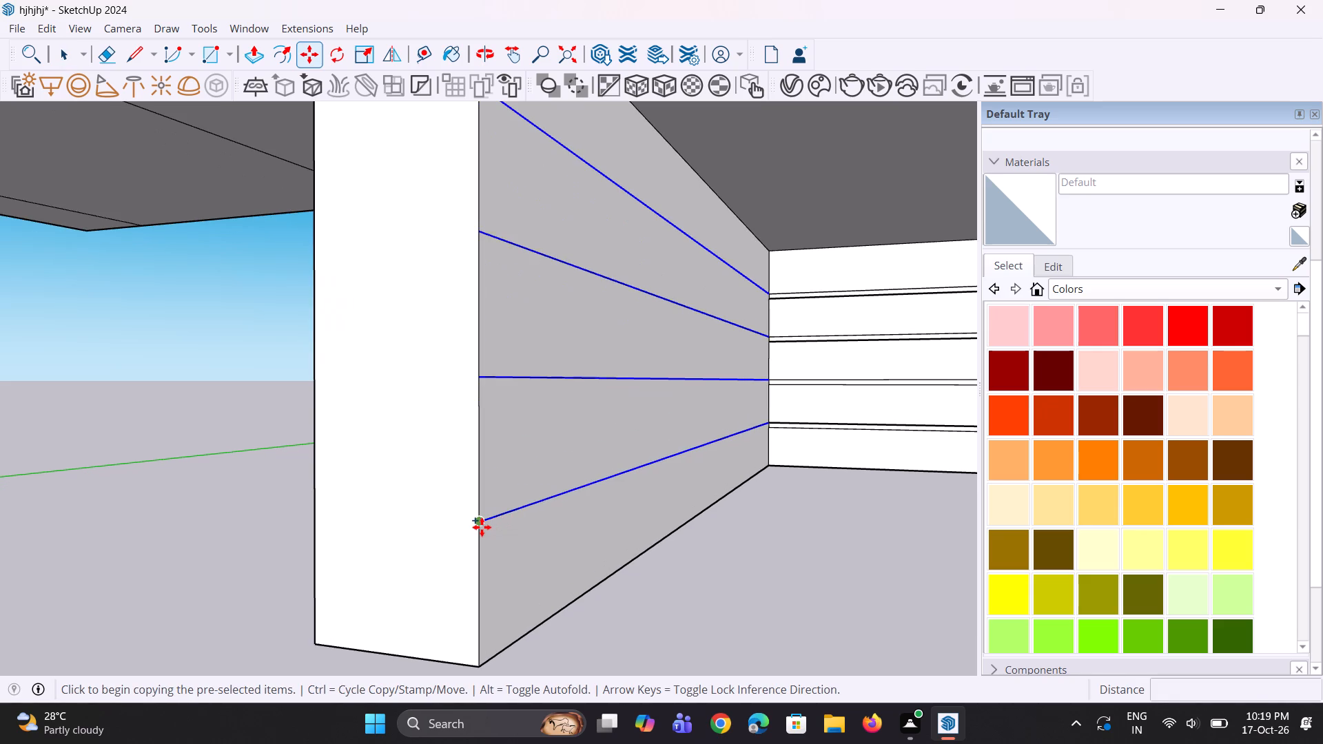
pyautogui.click(482, 534)
pyautogui.scroll(-5, 484, 538)
pyautogui.press('space')
pyautogui.press('space')
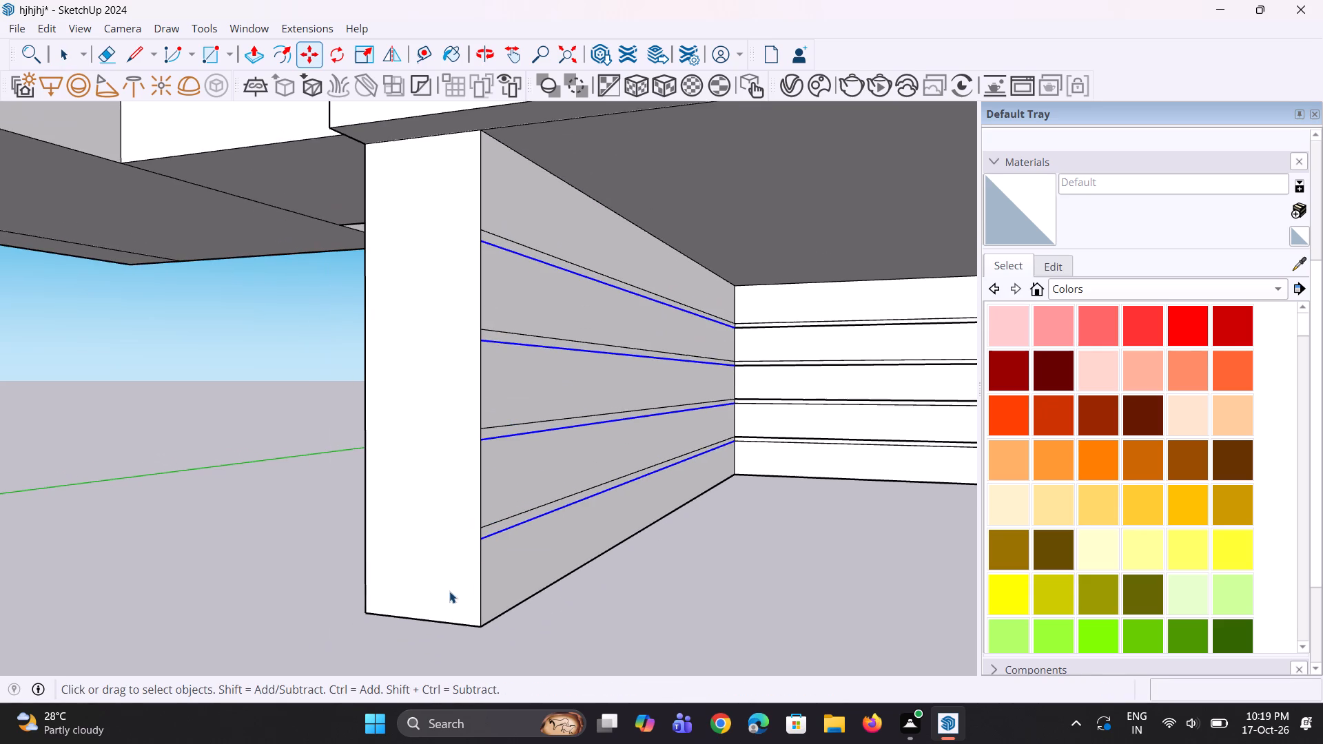
pyautogui.click(449, 591)
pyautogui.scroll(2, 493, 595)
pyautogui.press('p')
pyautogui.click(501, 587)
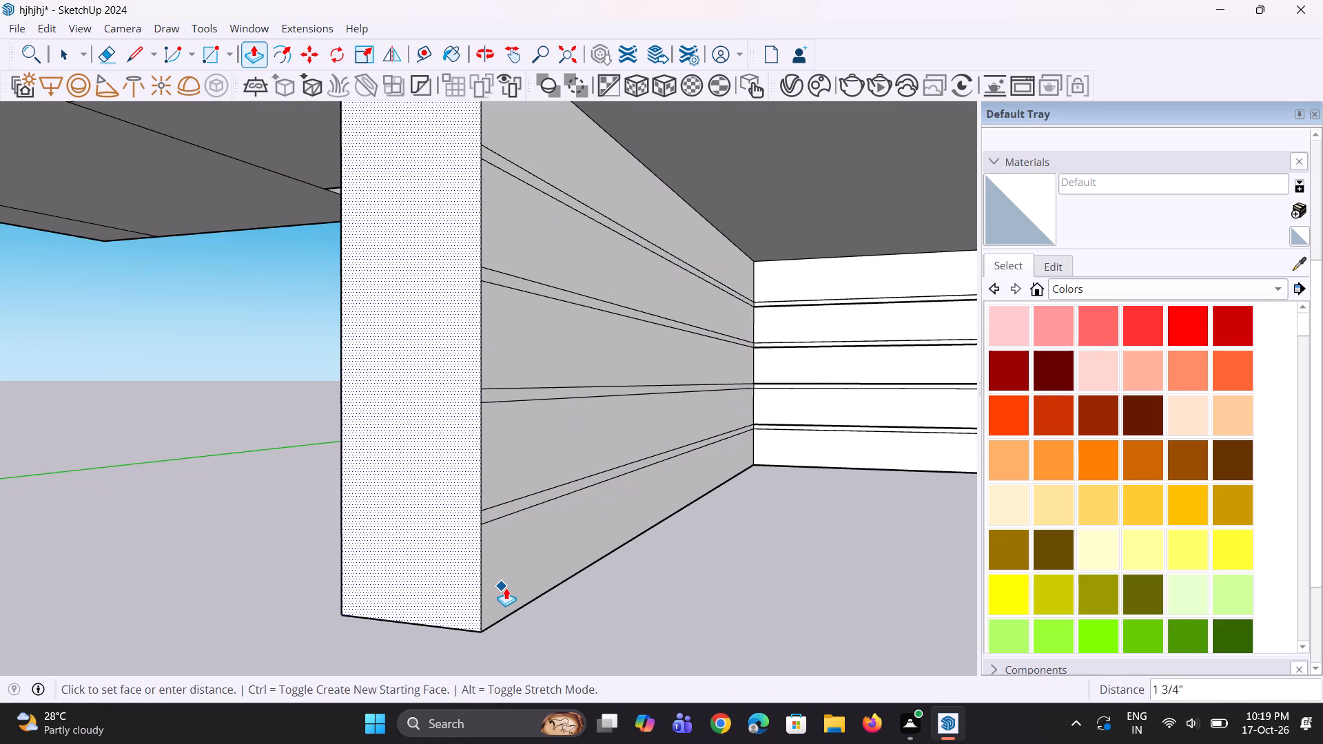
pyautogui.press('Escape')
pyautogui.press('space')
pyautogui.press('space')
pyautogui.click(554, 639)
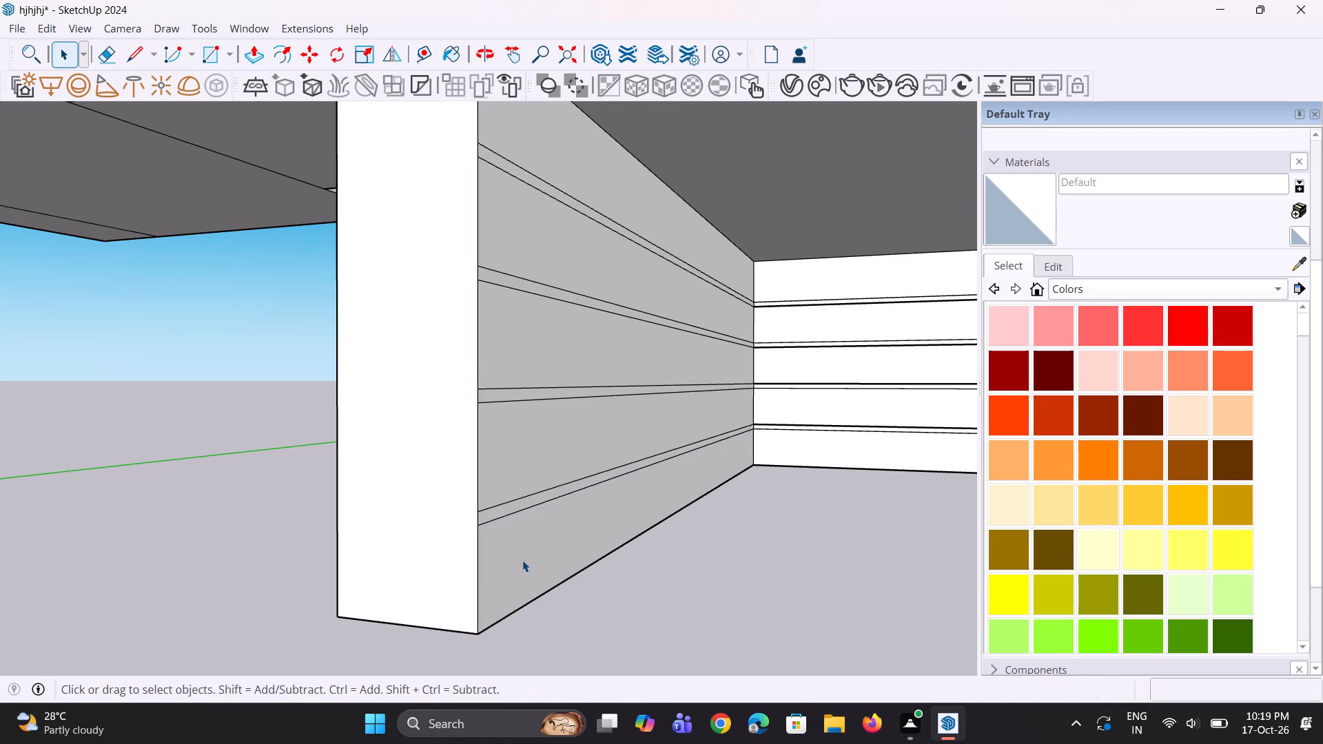
# Pull the bottom wide strip of the ground-floor left side wall inward 2" and repeat on the four wide strips above.
pyautogui.click(522, 559)
pyautogui.press('p')
pyautogui.click(522, 559)
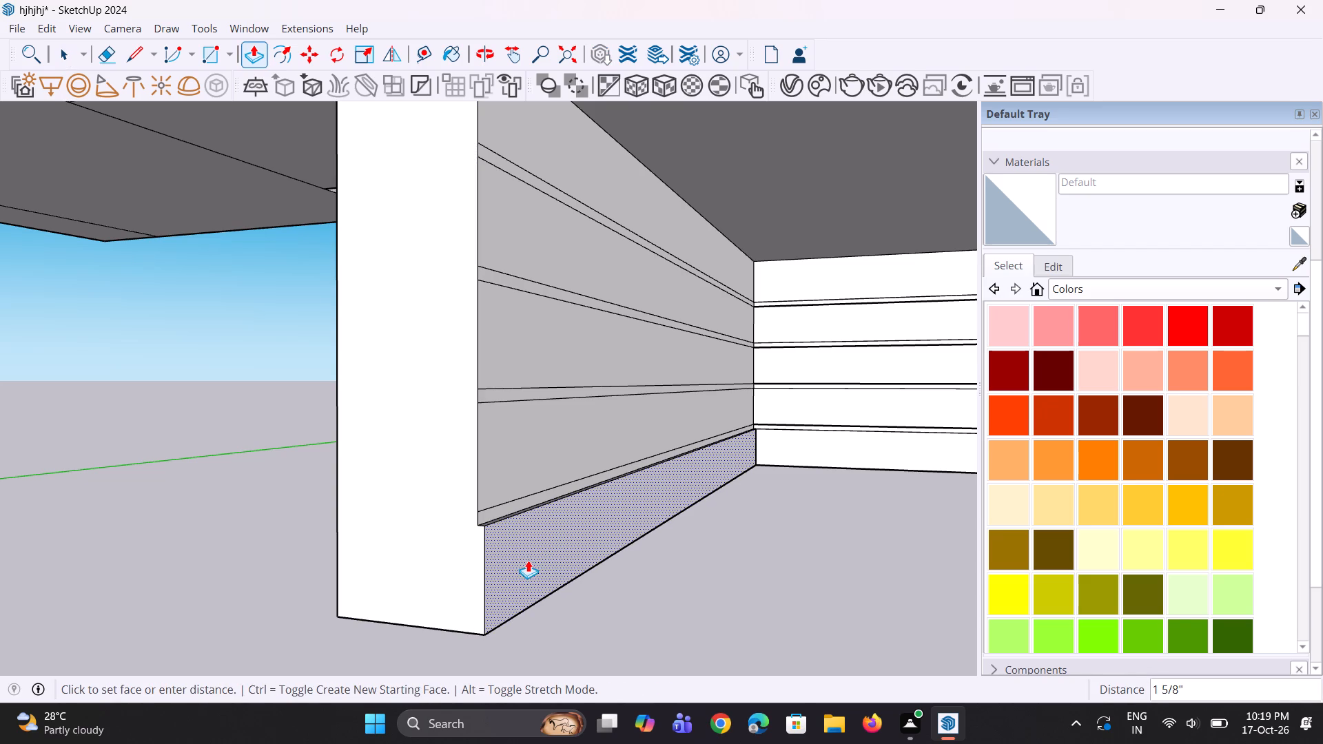
pyautogui.write('2"')
pyautogui.press('Return')
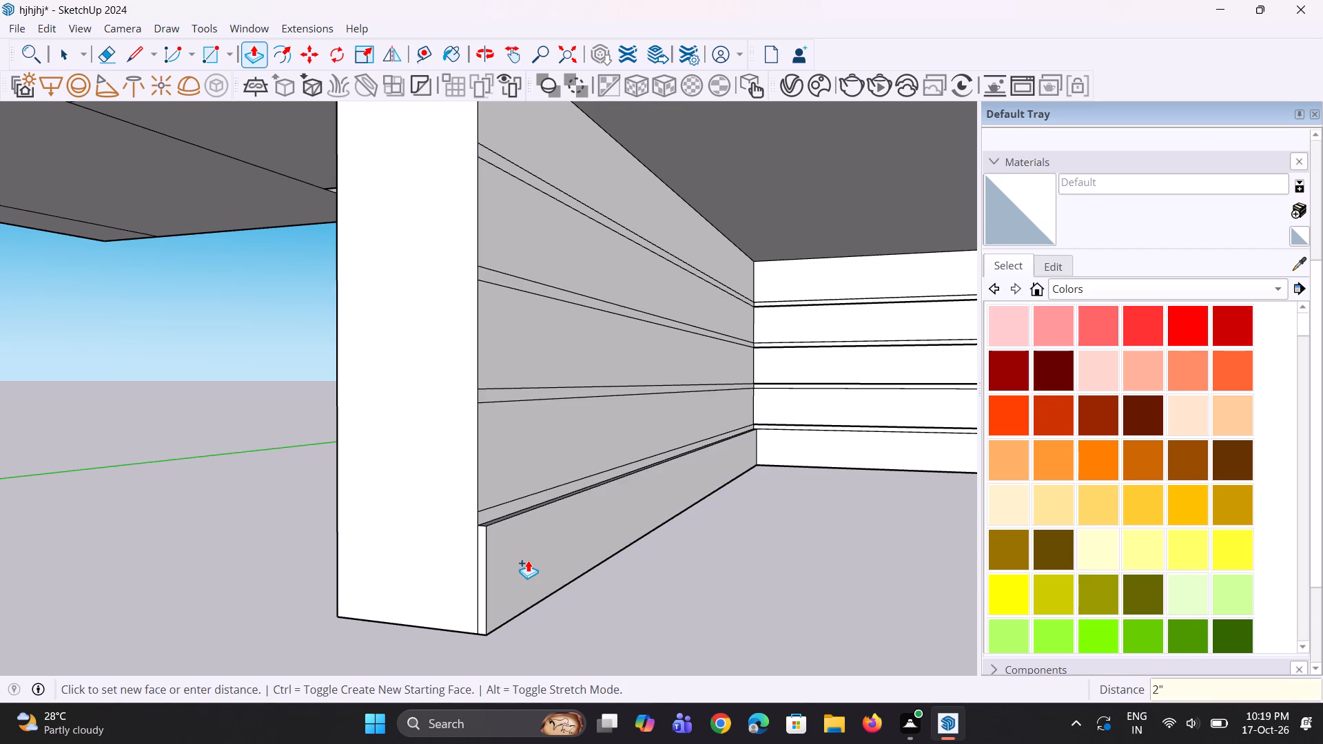
pyautogui.doubleClick(519, 464)
pyautogui.doubleClick(512, 359)
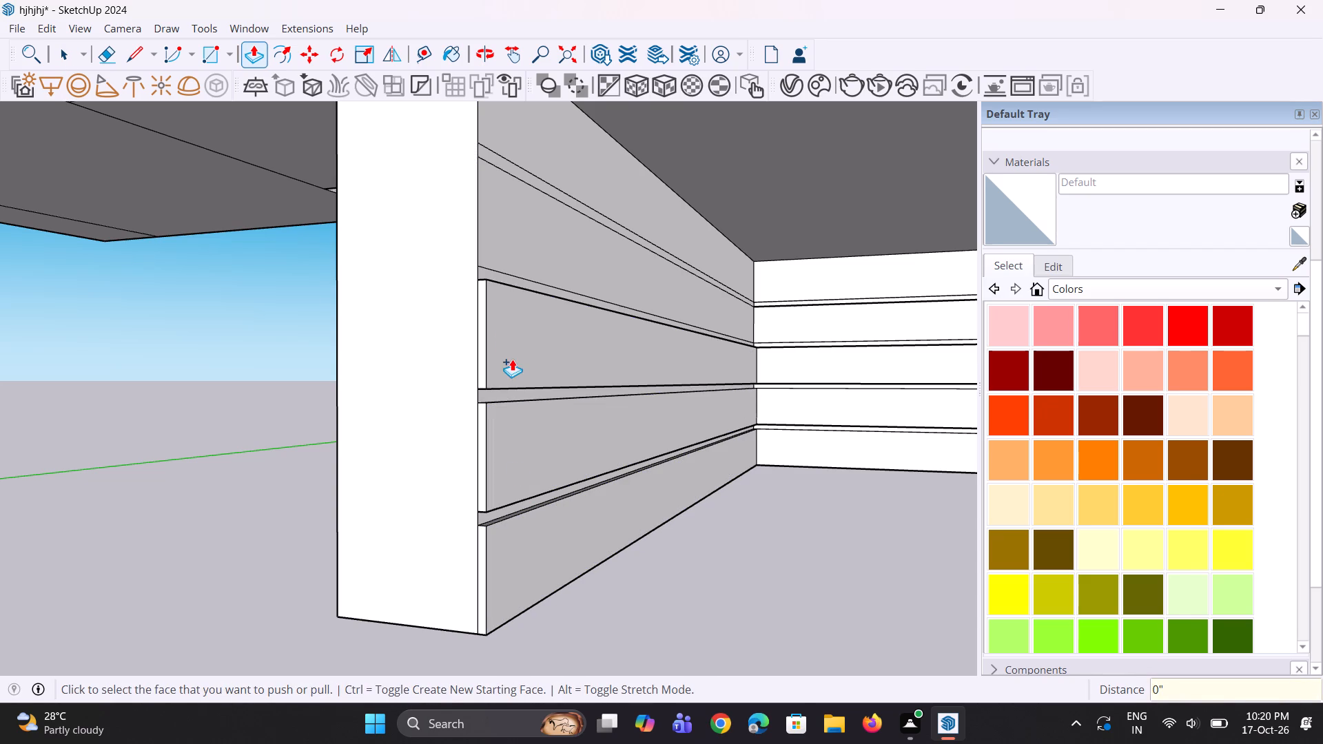
pyautogui.doubleClick(510, 239)
pyautogui.doubleClick(583, 161)
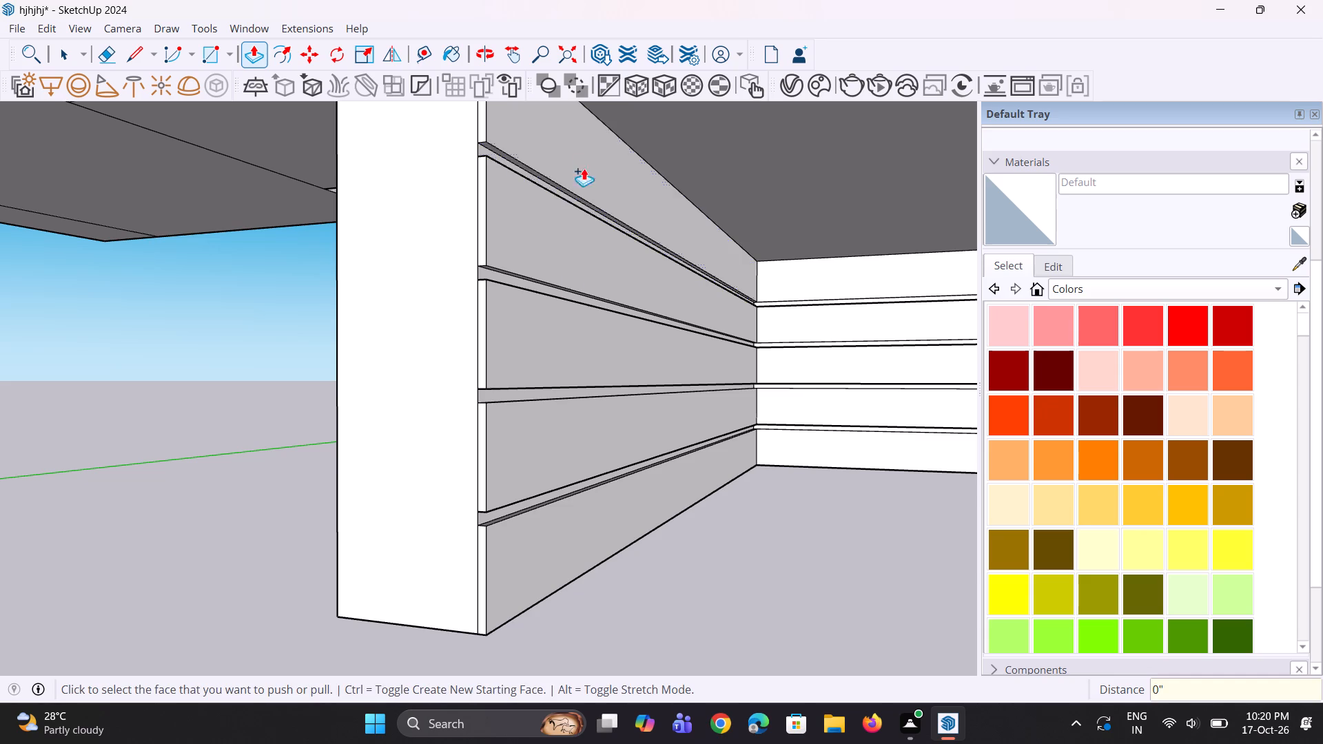
# Examine the raised strips on the ground-floor side and back walls from the front.
pyautogui.scroll(-10, 573, 370)
pyautogui.moveTo(580, 384); pyautogui.dragTo(598, 431, button='middle')
pyautogui.press('space')
pyautogui.press('space')
pyautogui.click(606, 461)
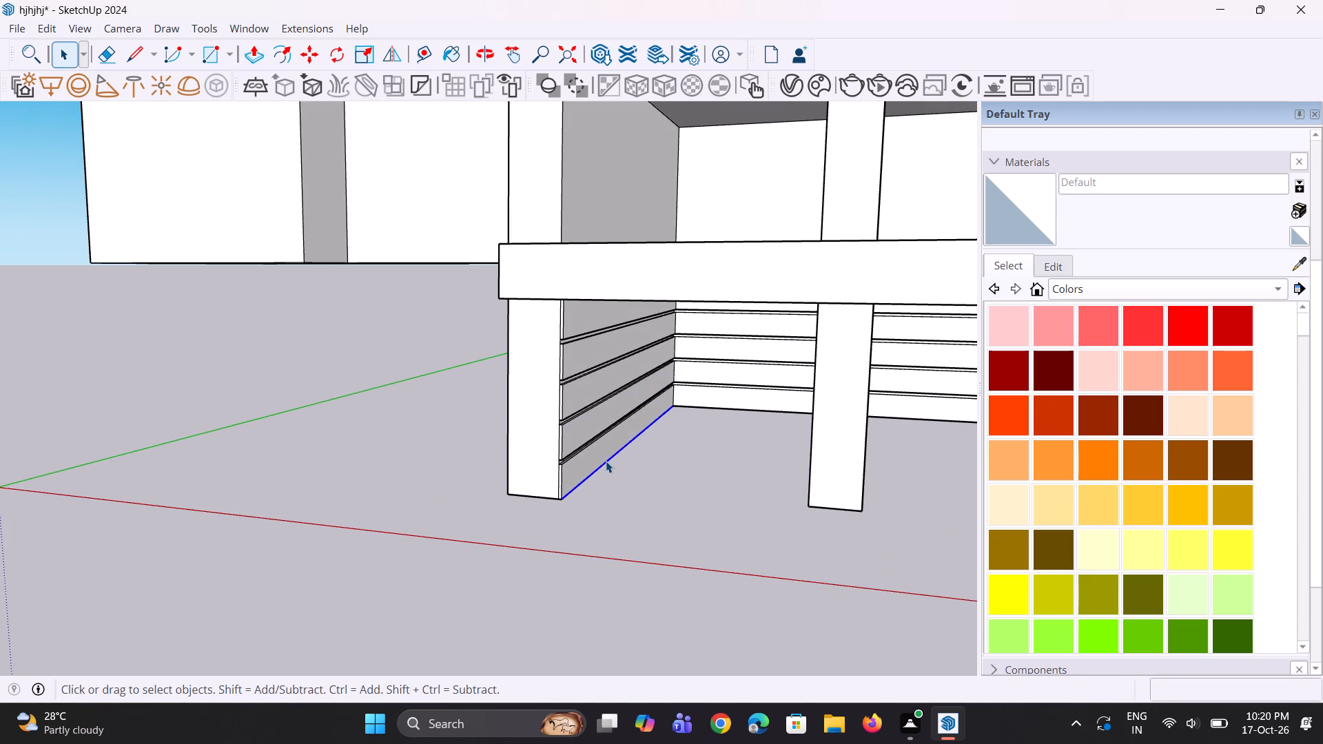
pyautogui.scroll(-6, 606, 461)
pyautogui.click(612, 502)
pyautogui.scroll(1, 672, 480)
pyautogui.moveTo(672, 480); pyautogui.dragTo(658, 442, button='middle')
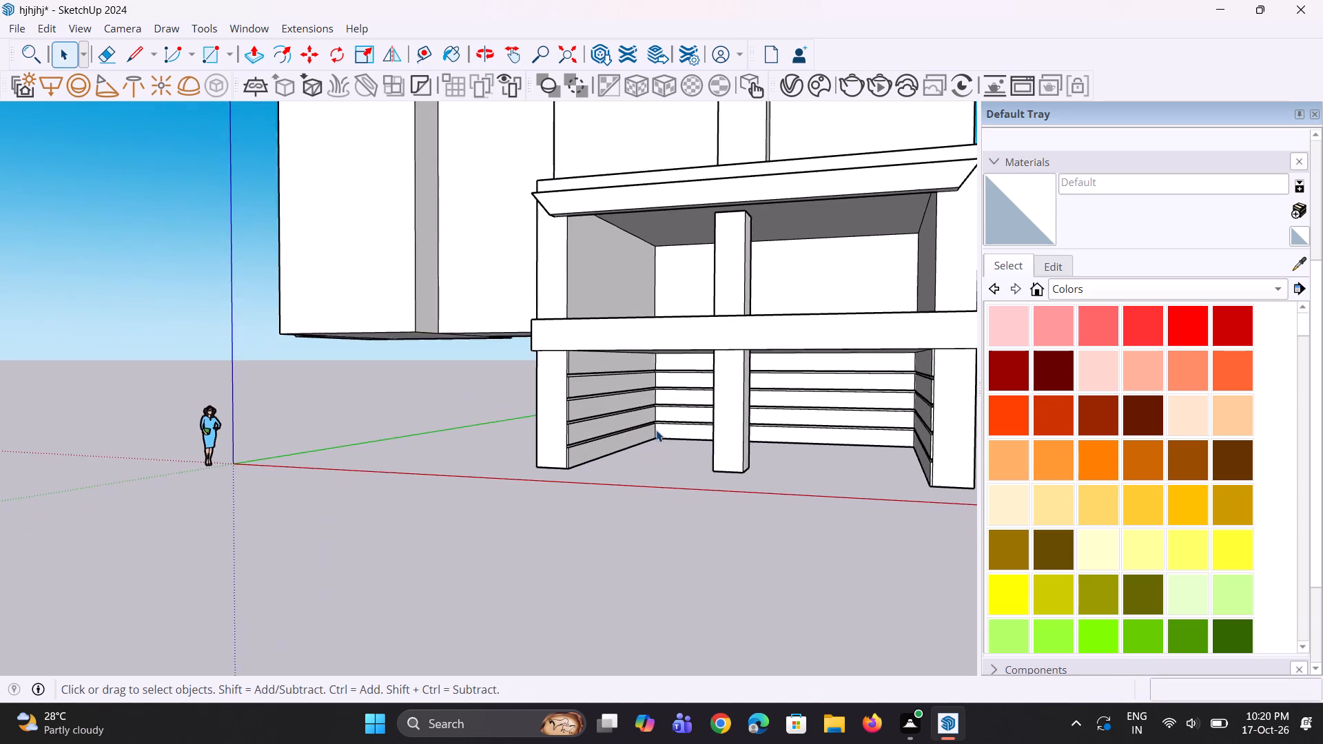
pyautogui.scroll(3, 656, 430)
pyautogui.scroll(-4, 620, 473)
pyautogui.moveTo(620, 487); pyautogui.dragTo(622, 513, button='middle')
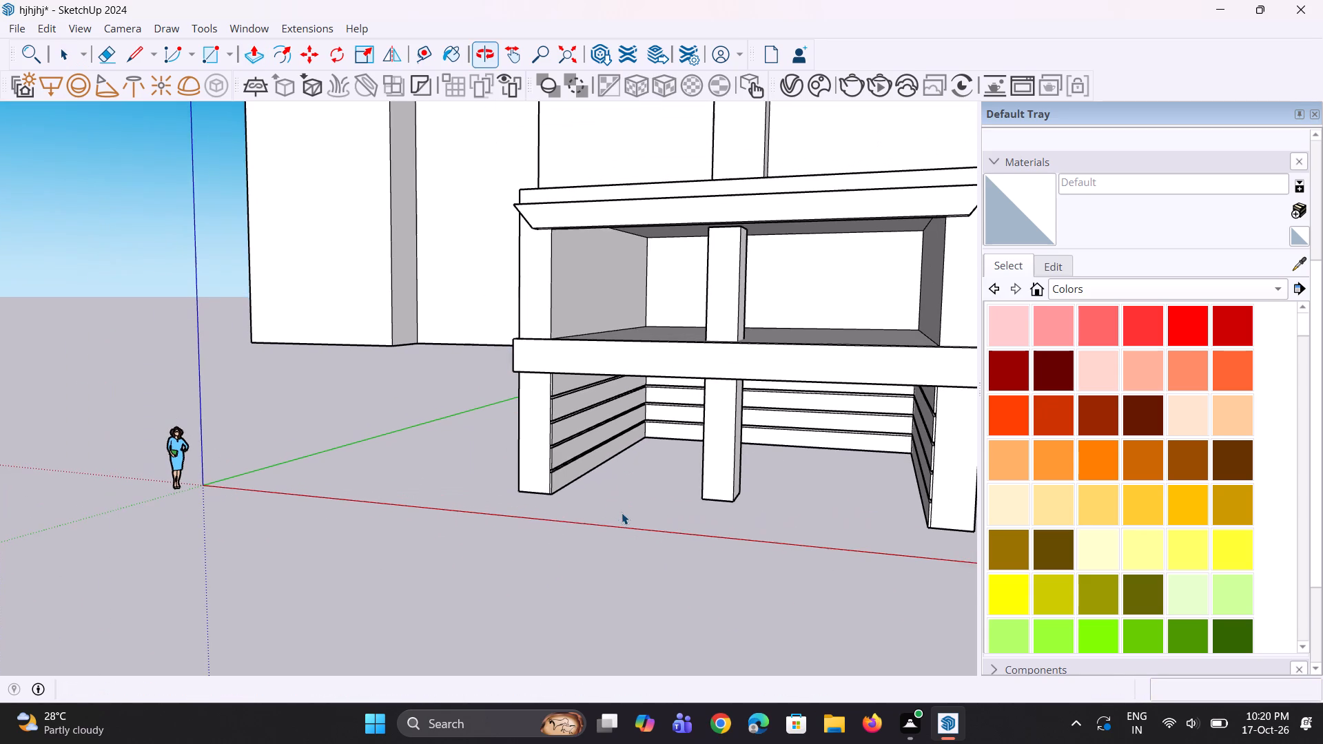
pyautogui.moveTo(613, 457); pyautogui.dragTo(597, 428, button='middle')
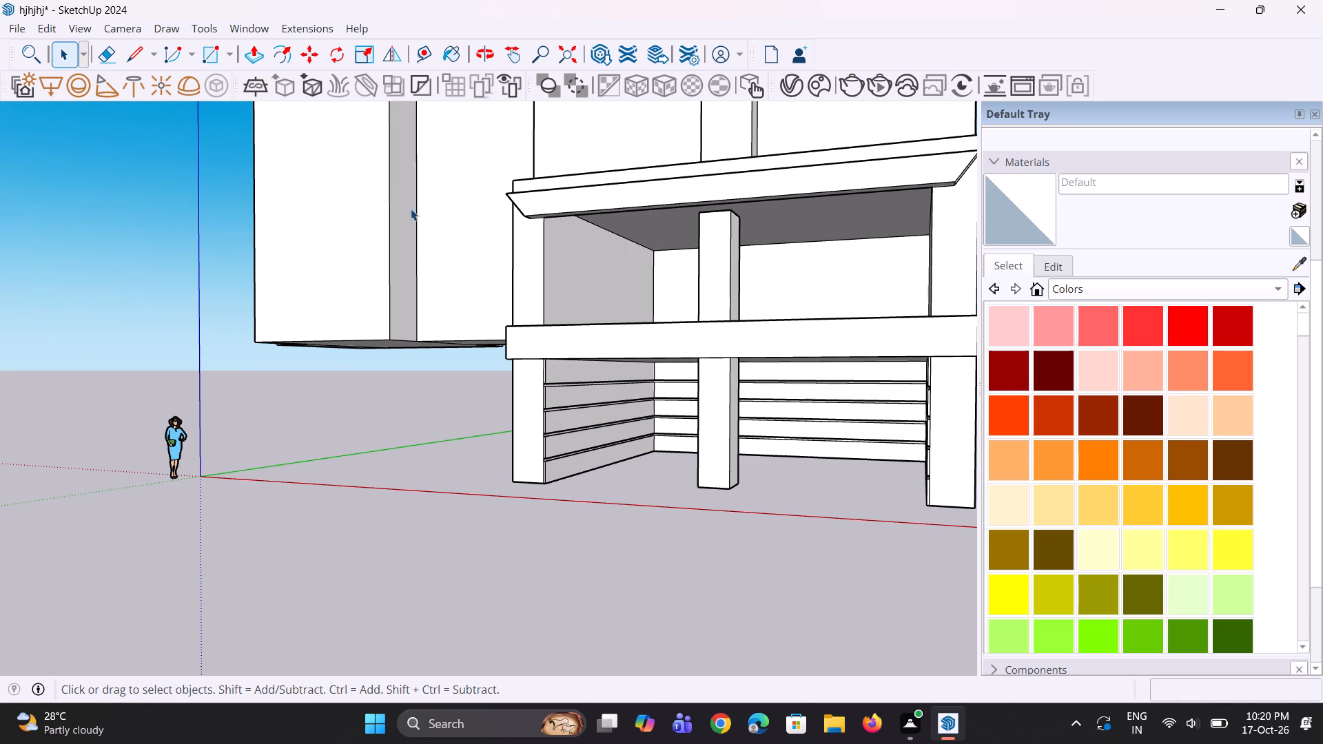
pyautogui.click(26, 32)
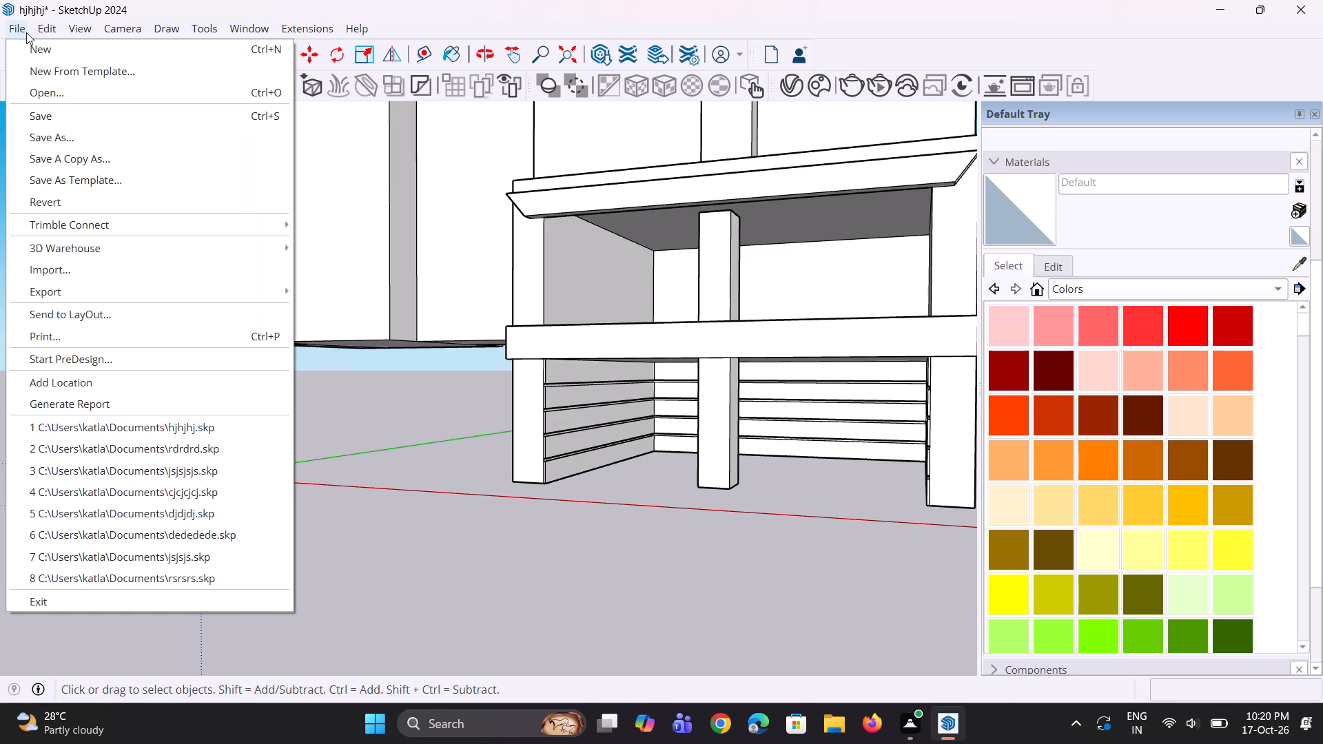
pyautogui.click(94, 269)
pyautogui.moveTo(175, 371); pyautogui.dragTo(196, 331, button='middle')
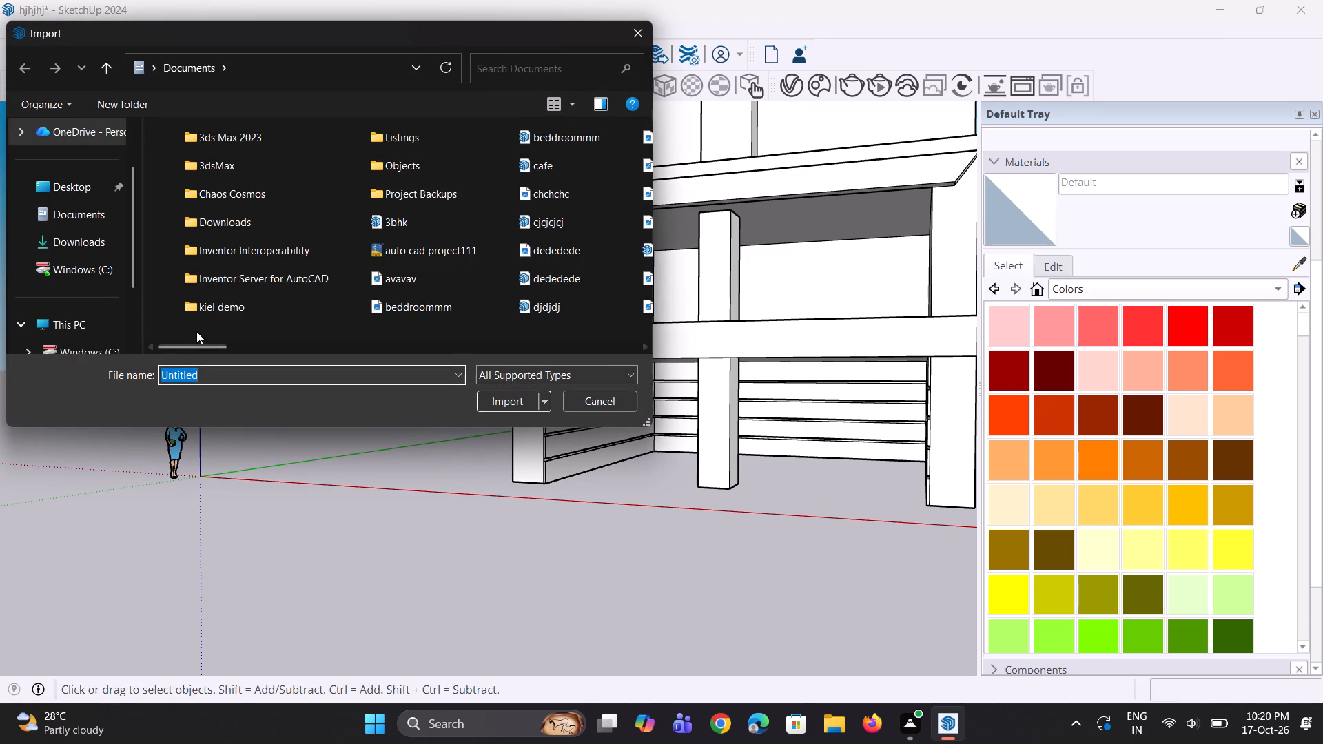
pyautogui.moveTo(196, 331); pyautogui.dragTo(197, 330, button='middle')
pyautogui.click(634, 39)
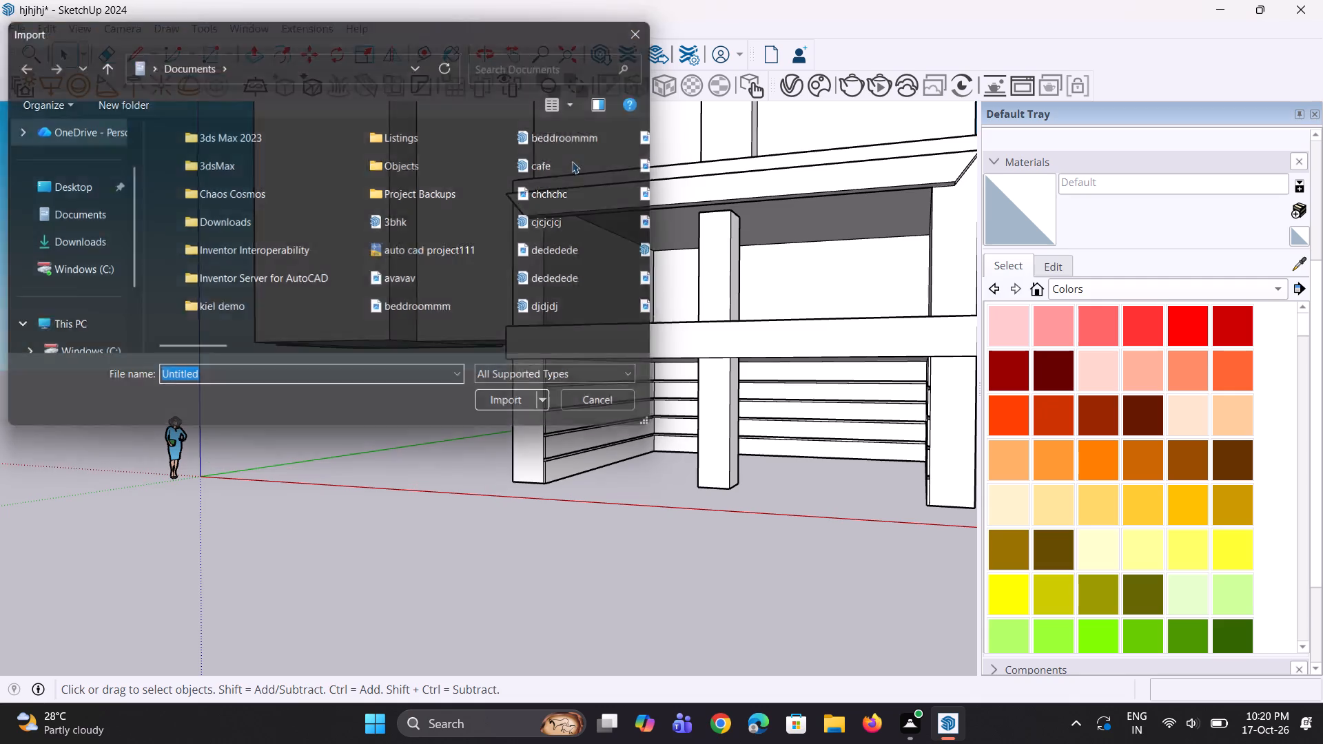
# Inspect the open underside of the ground-floor room around the base of its back and left side walls.
pyautogui.scroll(-5, 469, 368)
pyautogui.moveTo(520, 495); pyautogui.dragTo(700, 276, button='middle')
pyautogui.scroll(2, 625, 428)
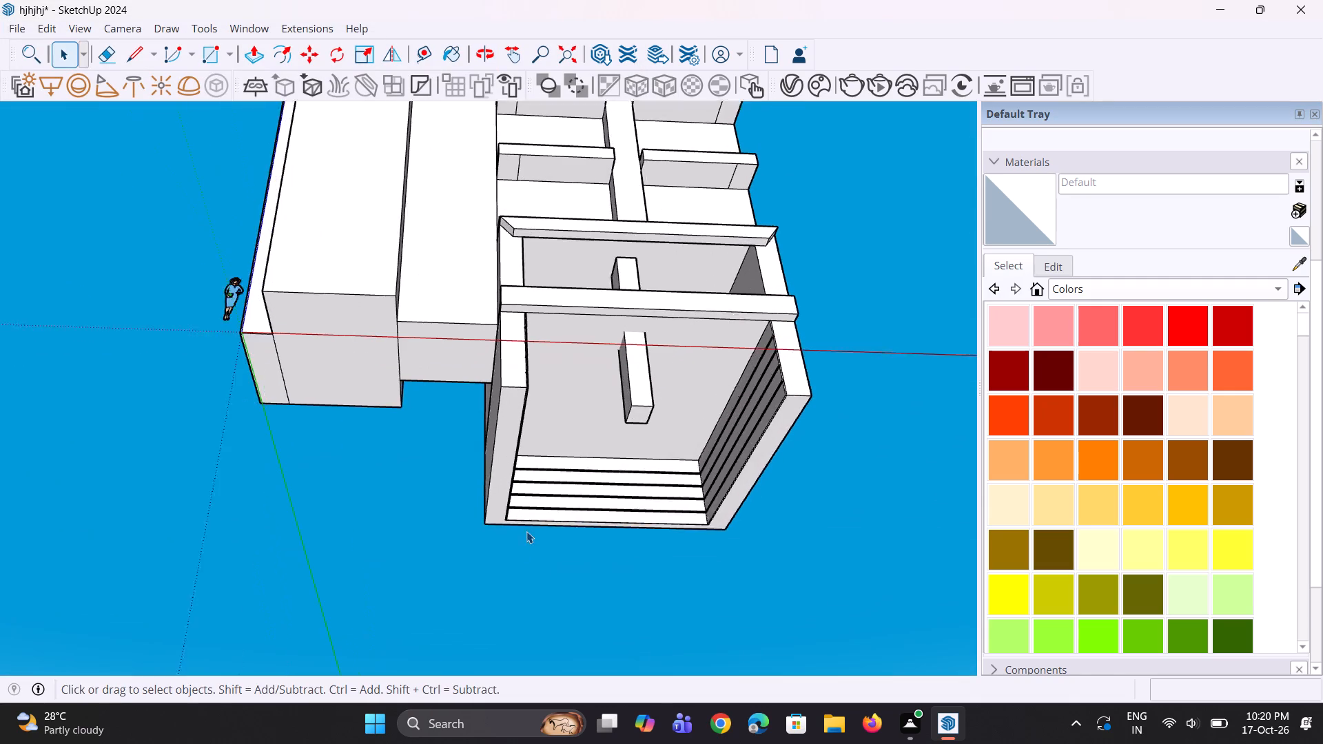
pyautogui.scroll(2, 526, 531)
pyautogui.moveTo(475, 559); pyautogui.dragTo(469, 524, button='middle')
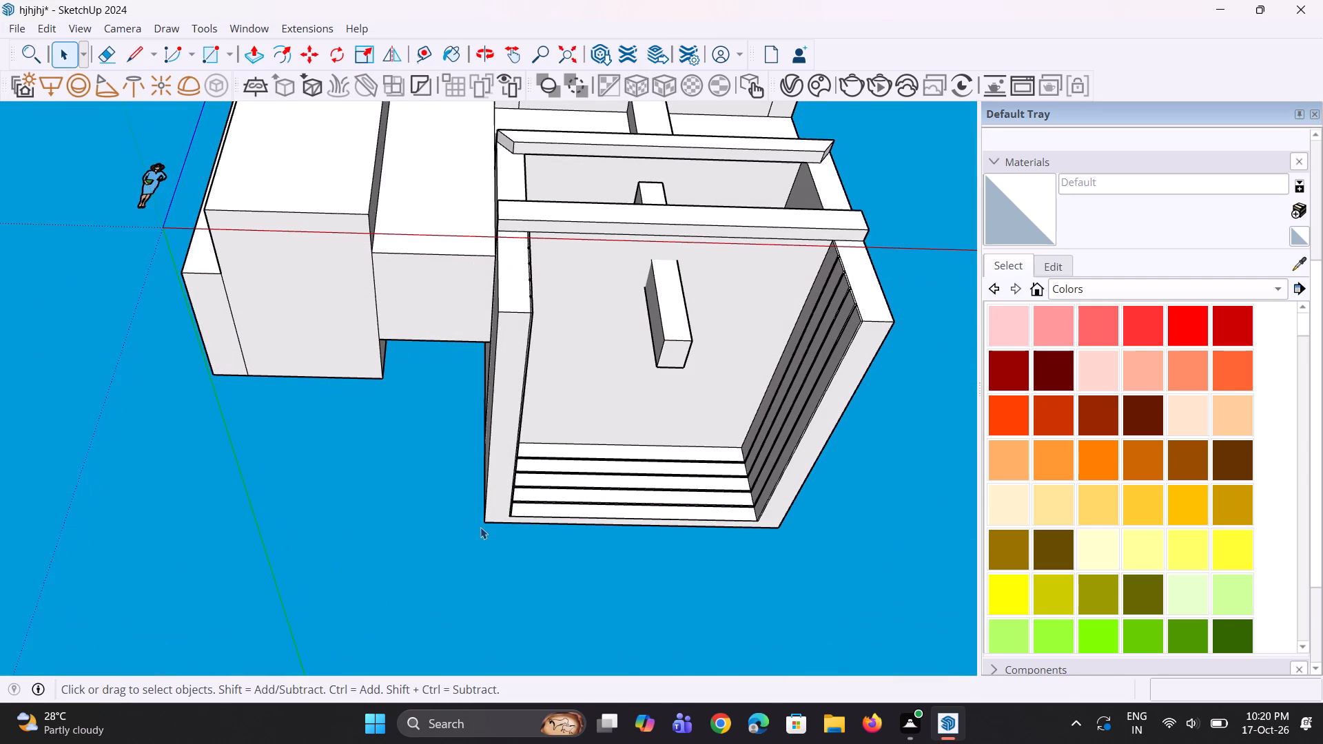
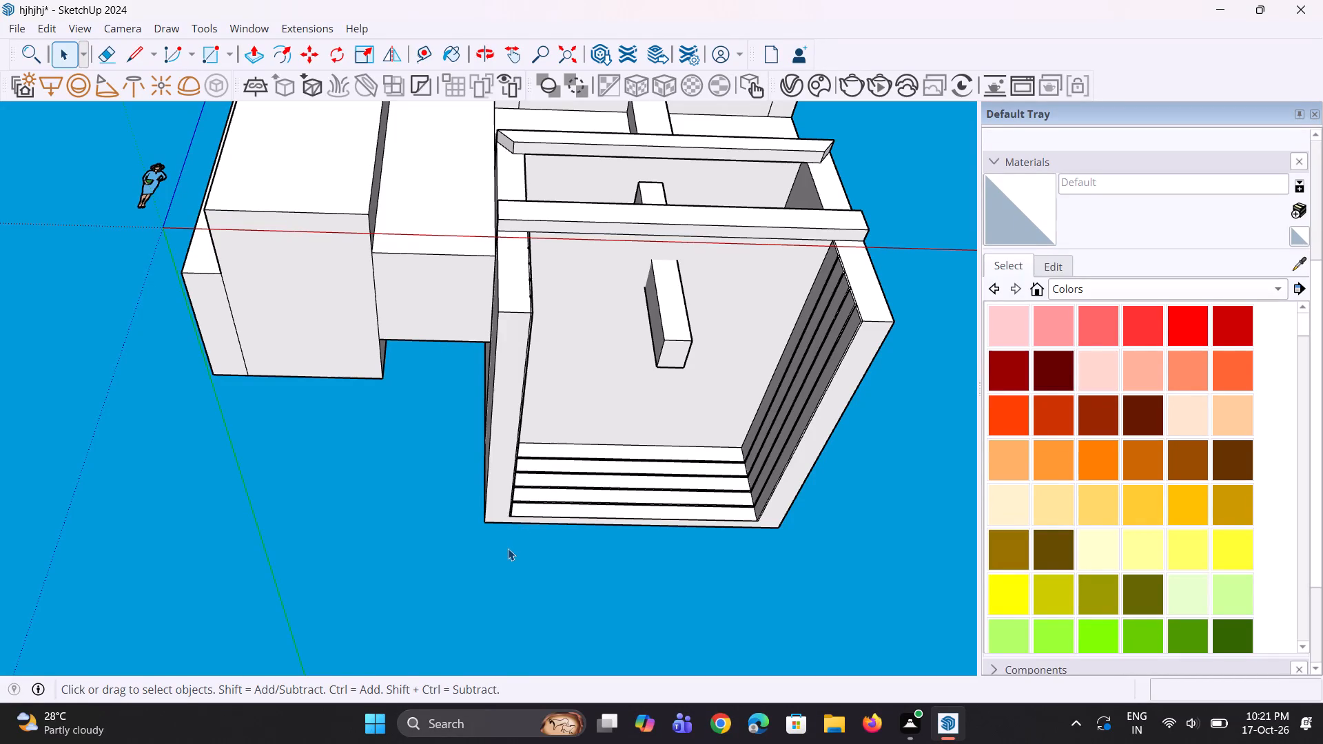
# Draw a rotated rectangle down from the back wall's bottom outer edge, 37' long and 6" high, beneath the ground-floor room.
pyautogui.scroll(-3, 508, 548)
pyautogui.moveTo(546, 555); pyautogui.dragTo(478, 499, button='middle')
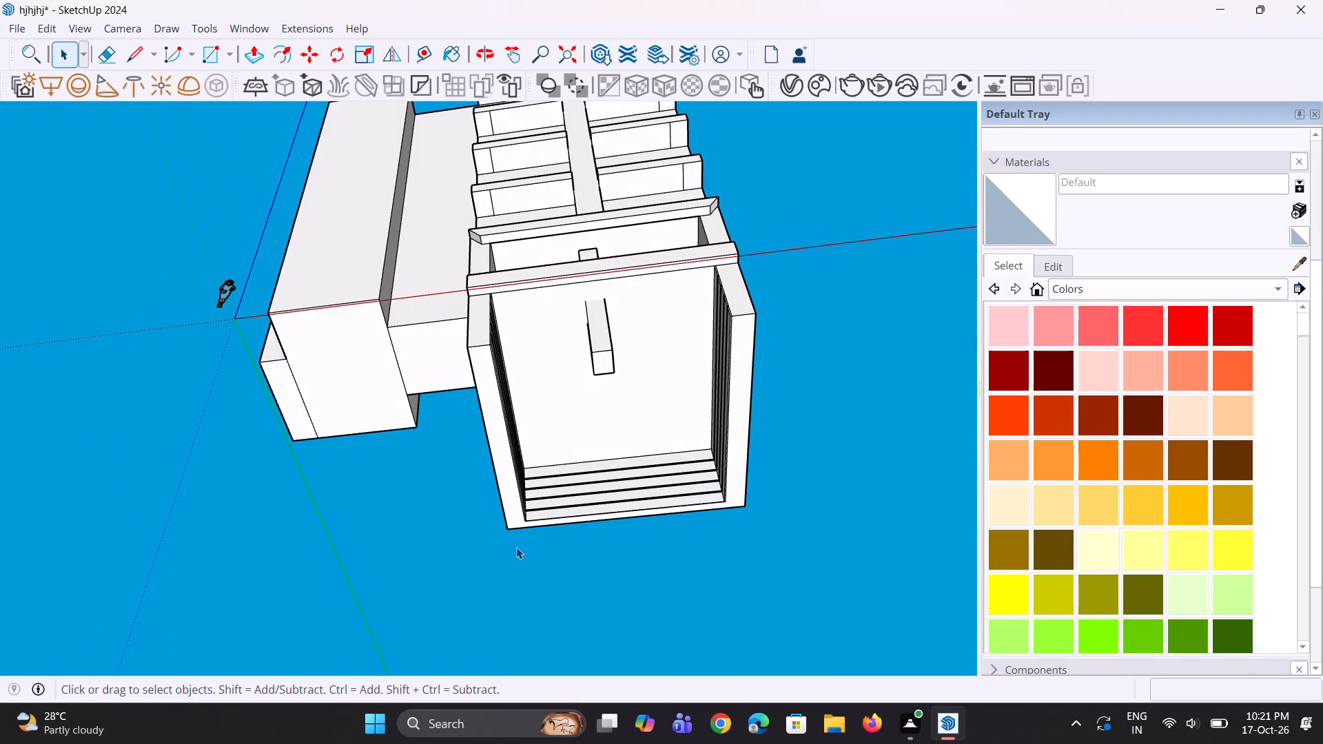
pyautogui.click(231, 50)
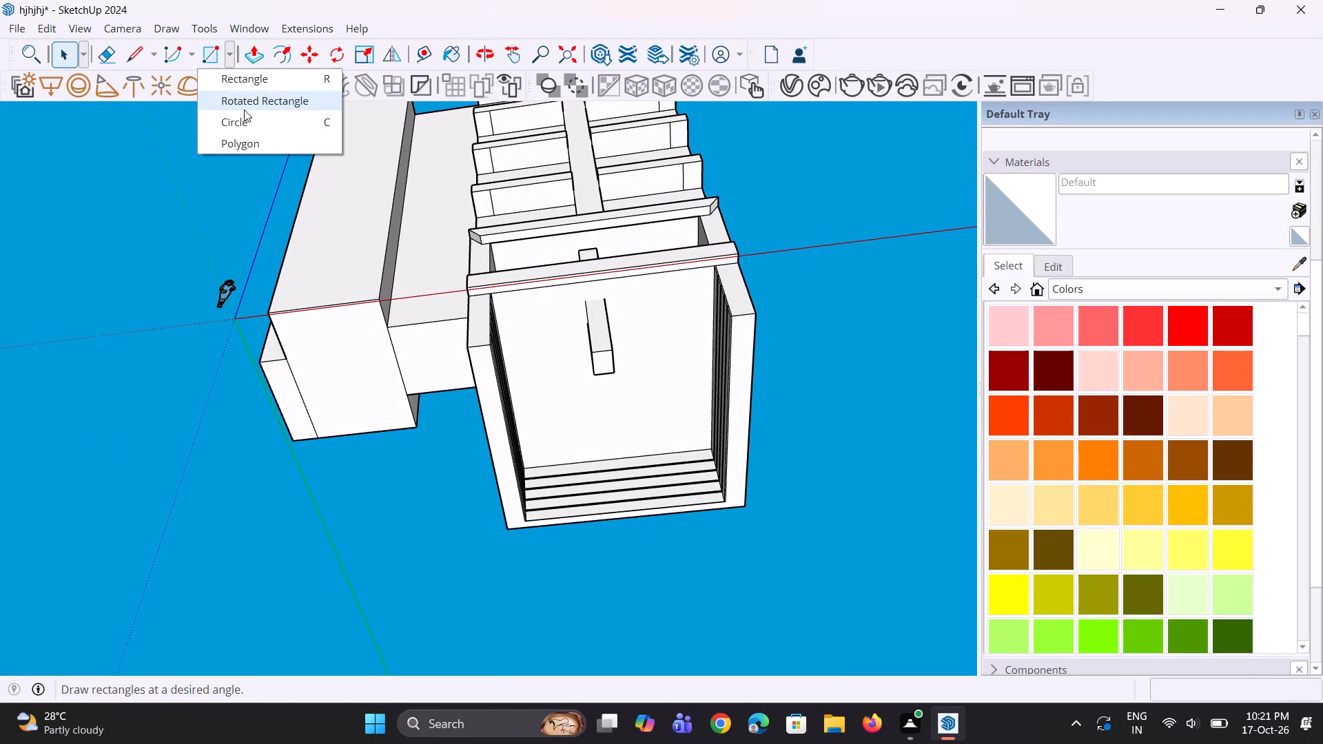
pyautogui.click(255, 106)
pyautogui.scroll(5, 555, 509)
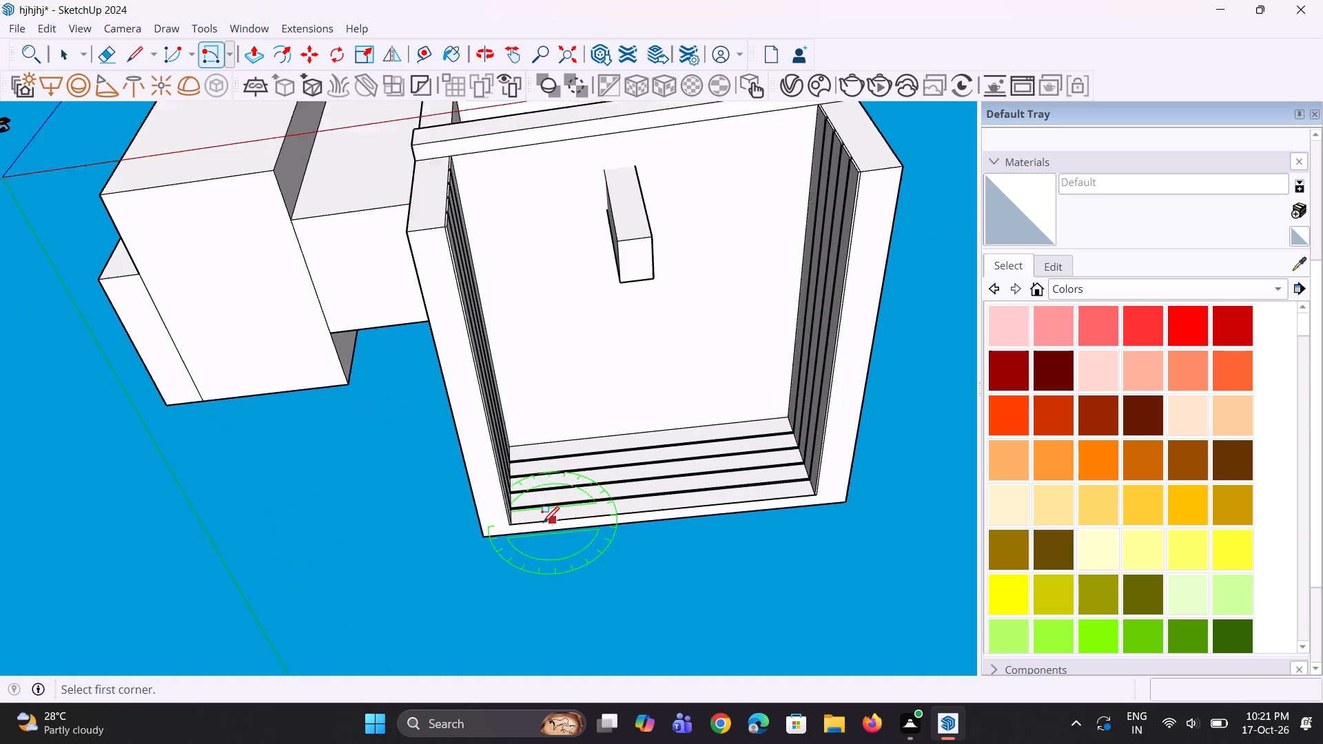
pyautogui.click(482, 536)
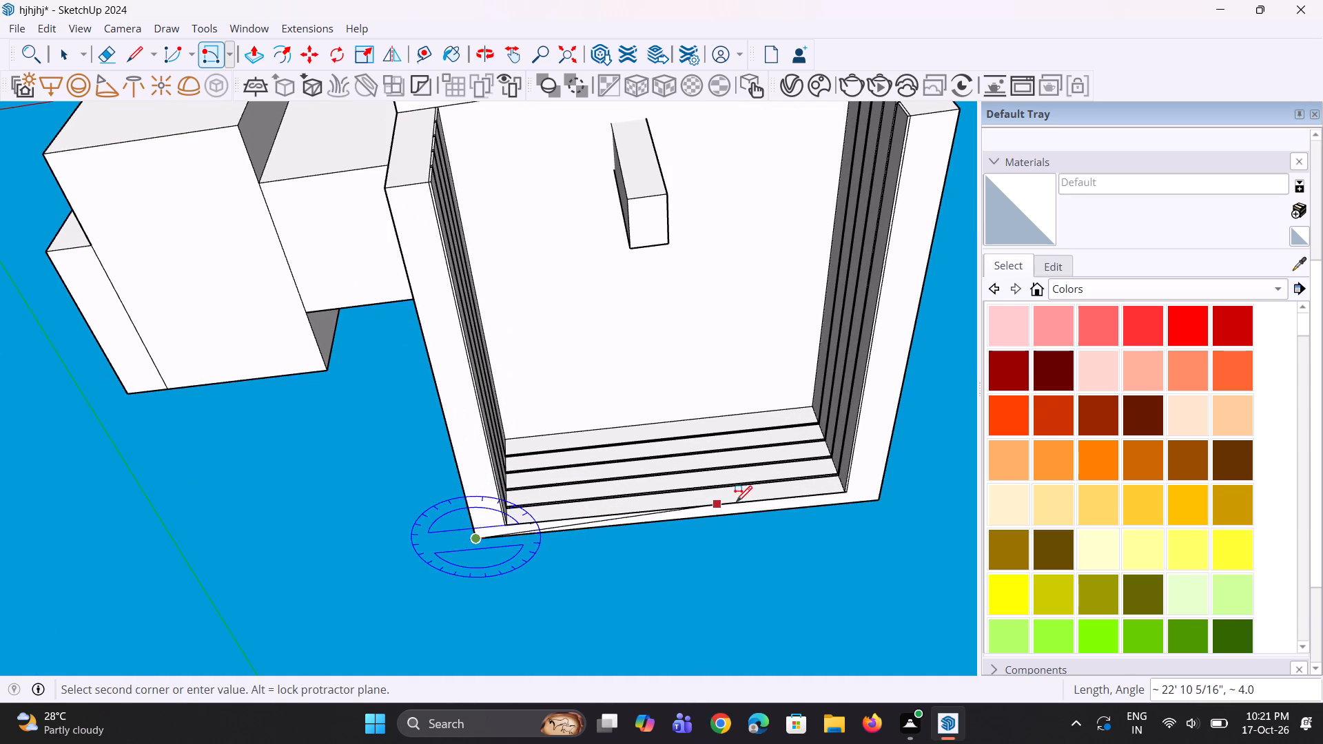
pyautogui.click(874, 503)
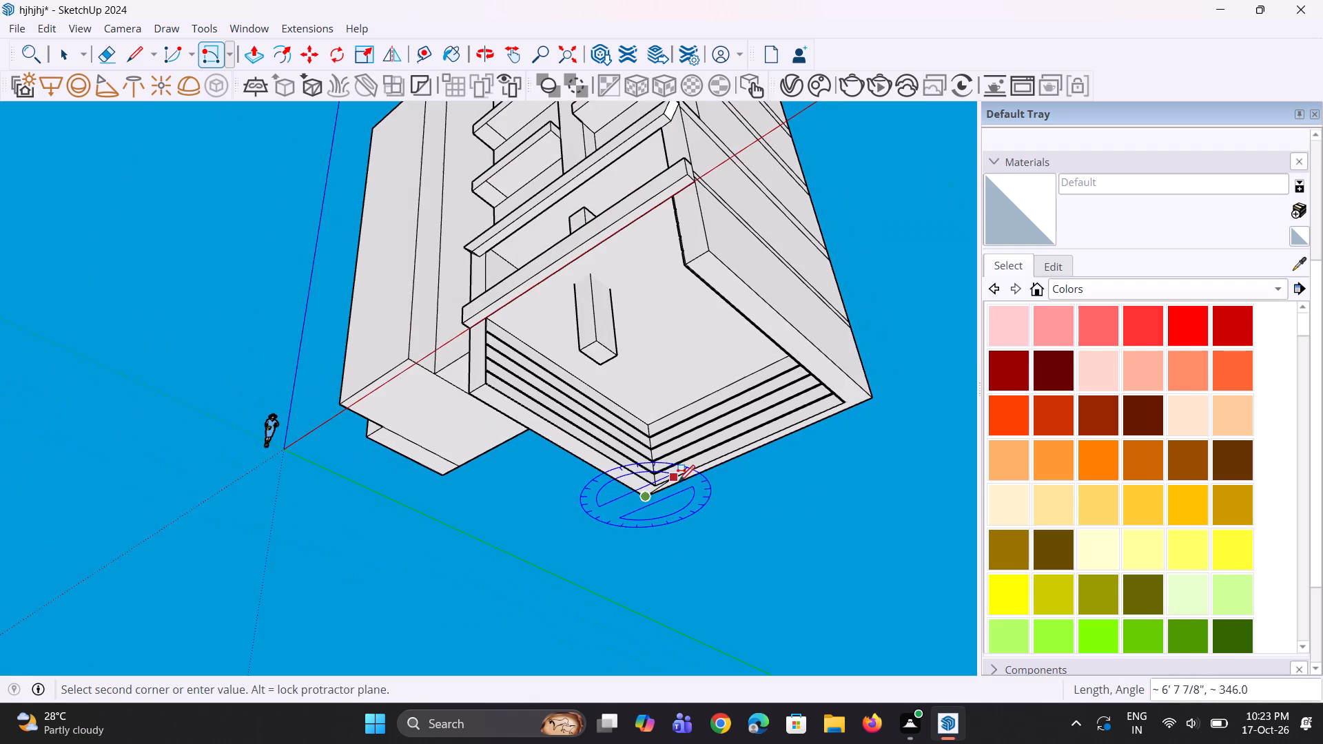
pyautogui.click(867, 399)
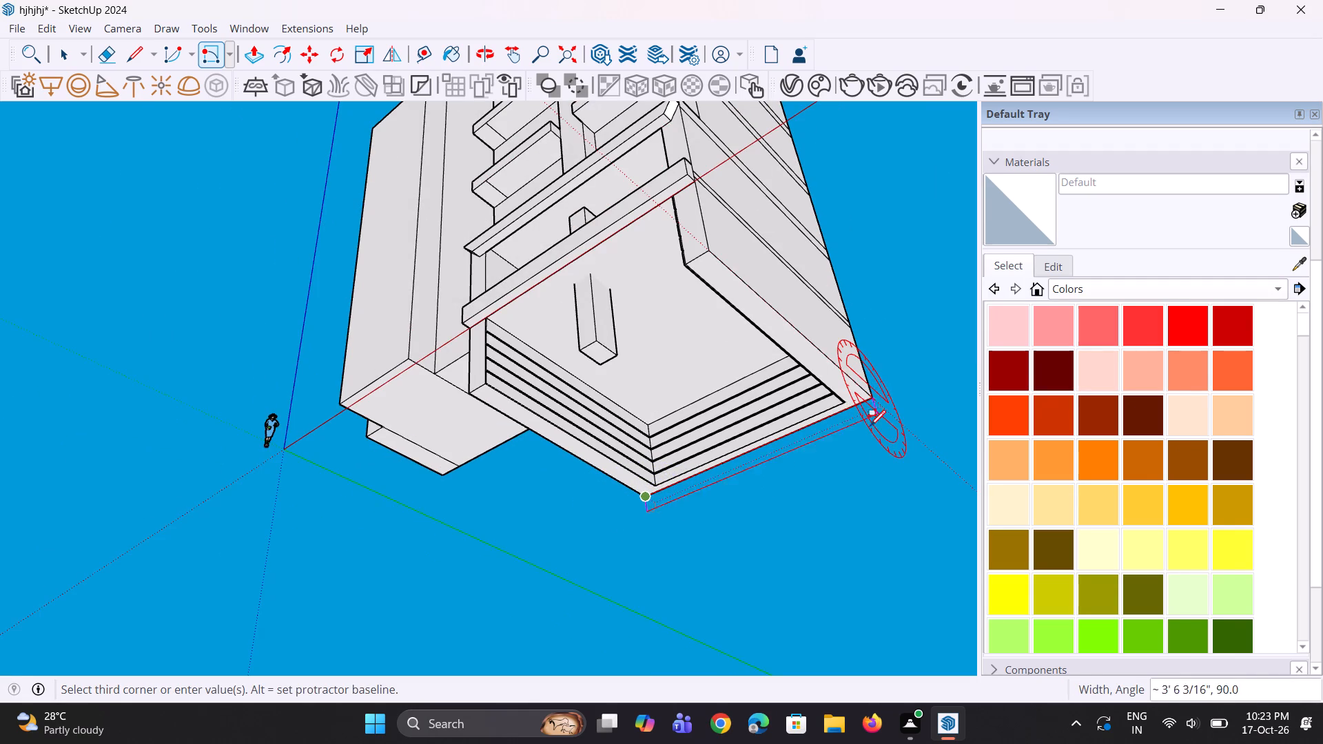
pyautogui.moveTo(879, 428); pyautogui.dragTo(781, 451, button='middle')
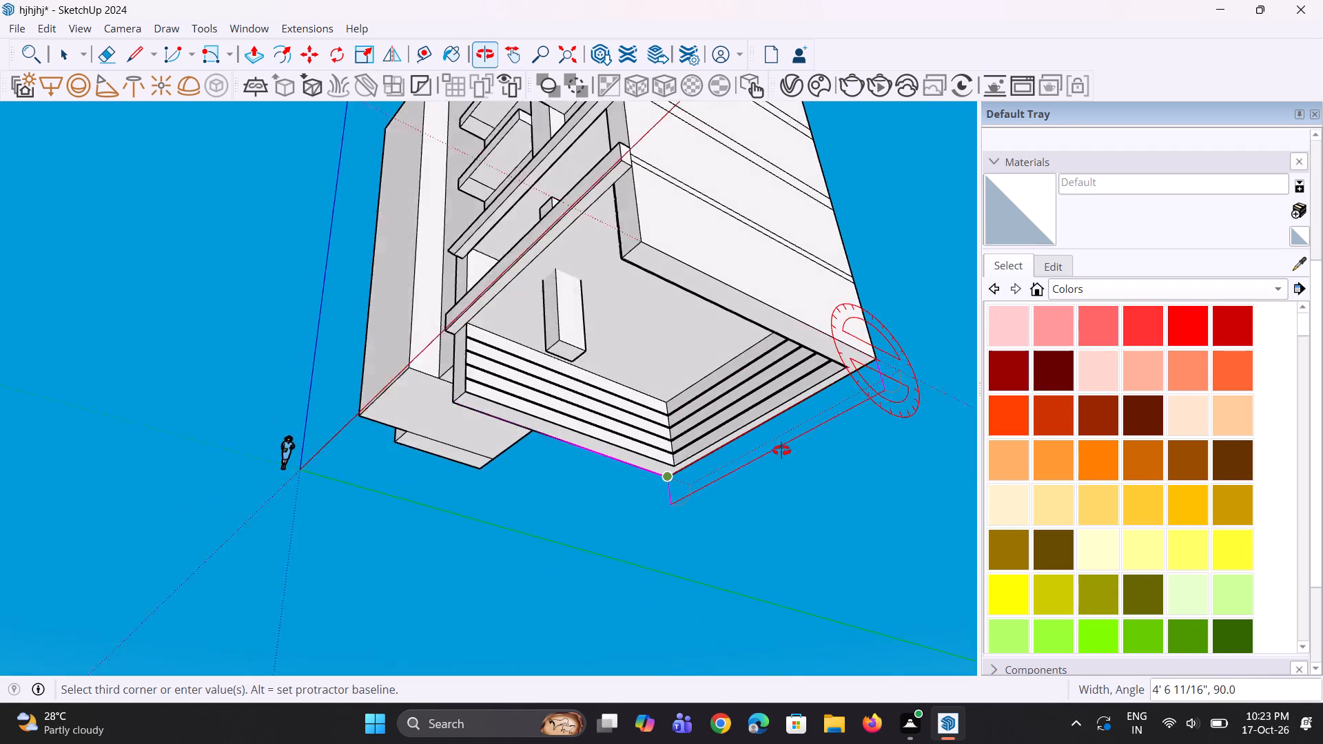
pyautogui.moveTo(781, 451); pyautogui.dragTo(738, 457, button='middle')
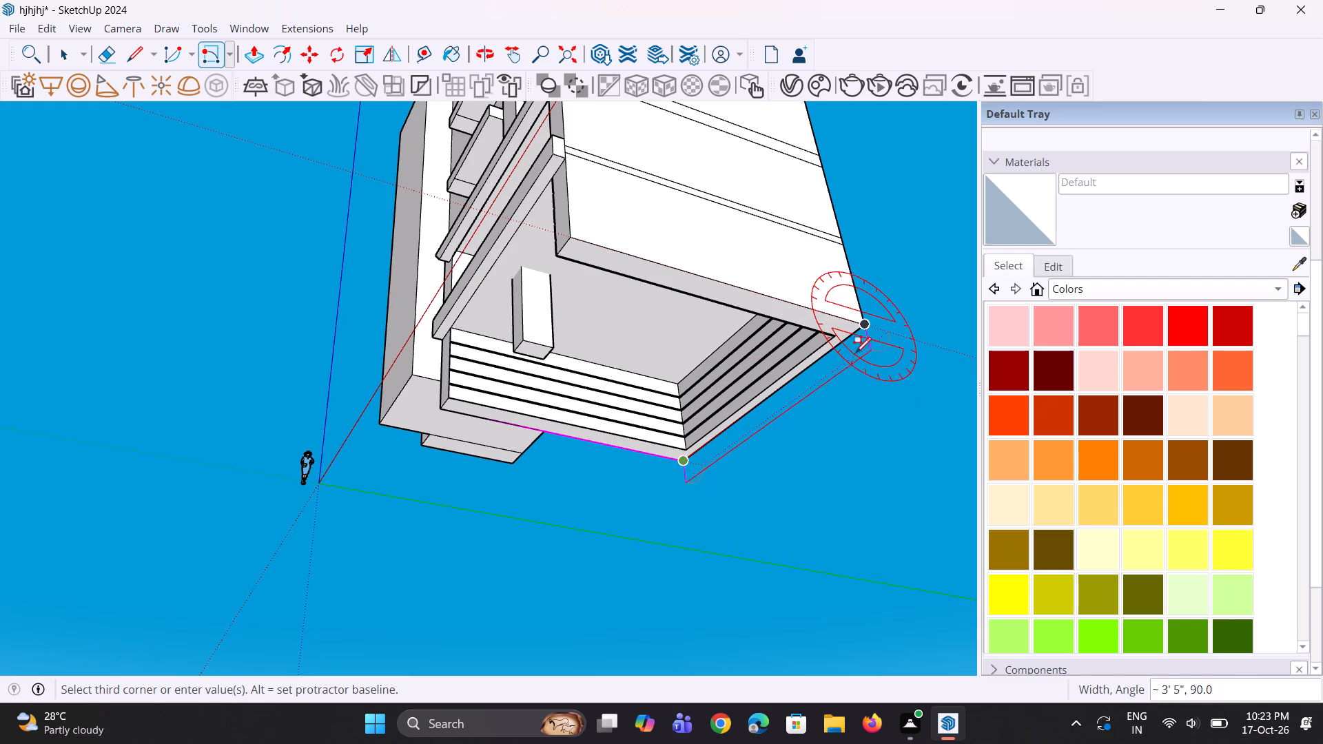
pyautogui.moveTo(845, 357); pyautogui.dragTo(714, 451, button='middle')
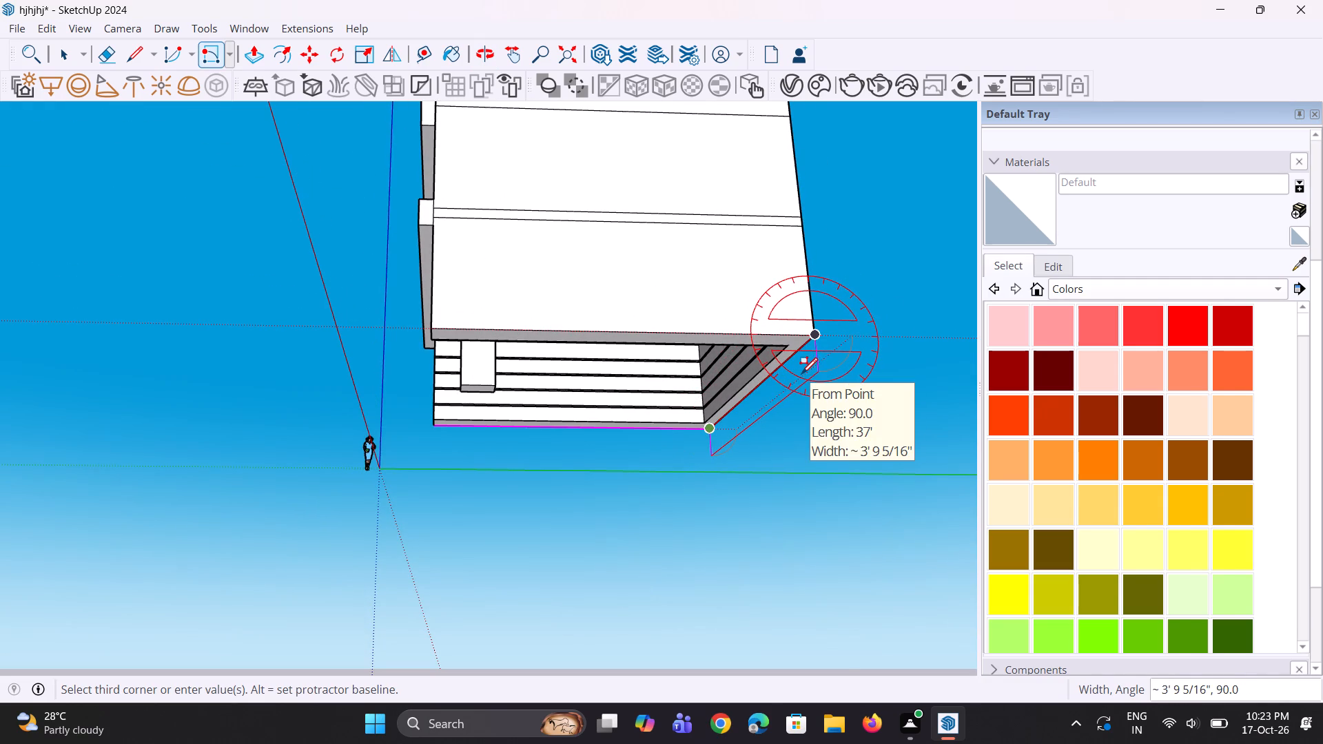
pyautogui.press('9')
pyautogui.press('BackSpace')
pyautogui.write('6"')
pyautogui.press('Return')
# Push/Pull the 6" strip from the back wall forward to the front wall edge, forming the ground-floor slab.
pyautogui.moveTo(820, 384); pyautogui.dragTo(914, 381, button='middle')
pyautogui.scroll(9, 789, 361)
pyautogui.scroll(1, 810, 416)
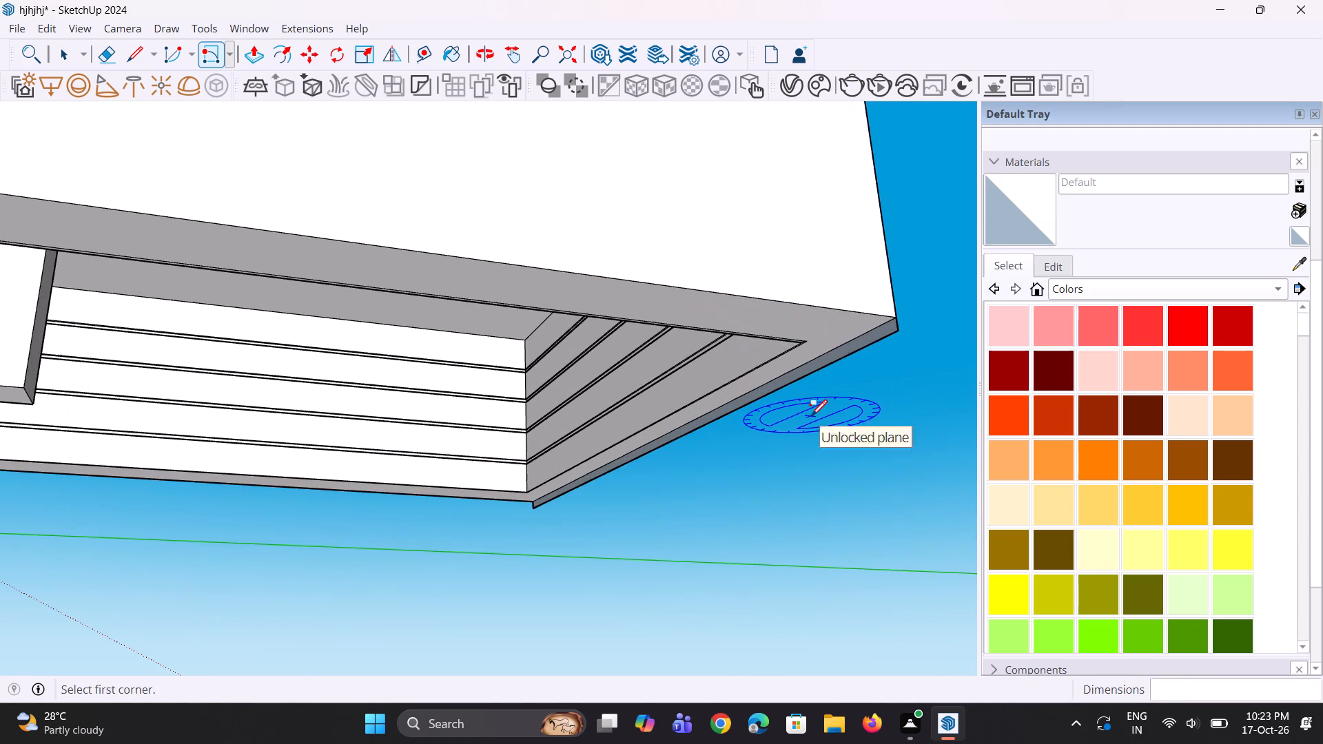
pyautogui.press('p')
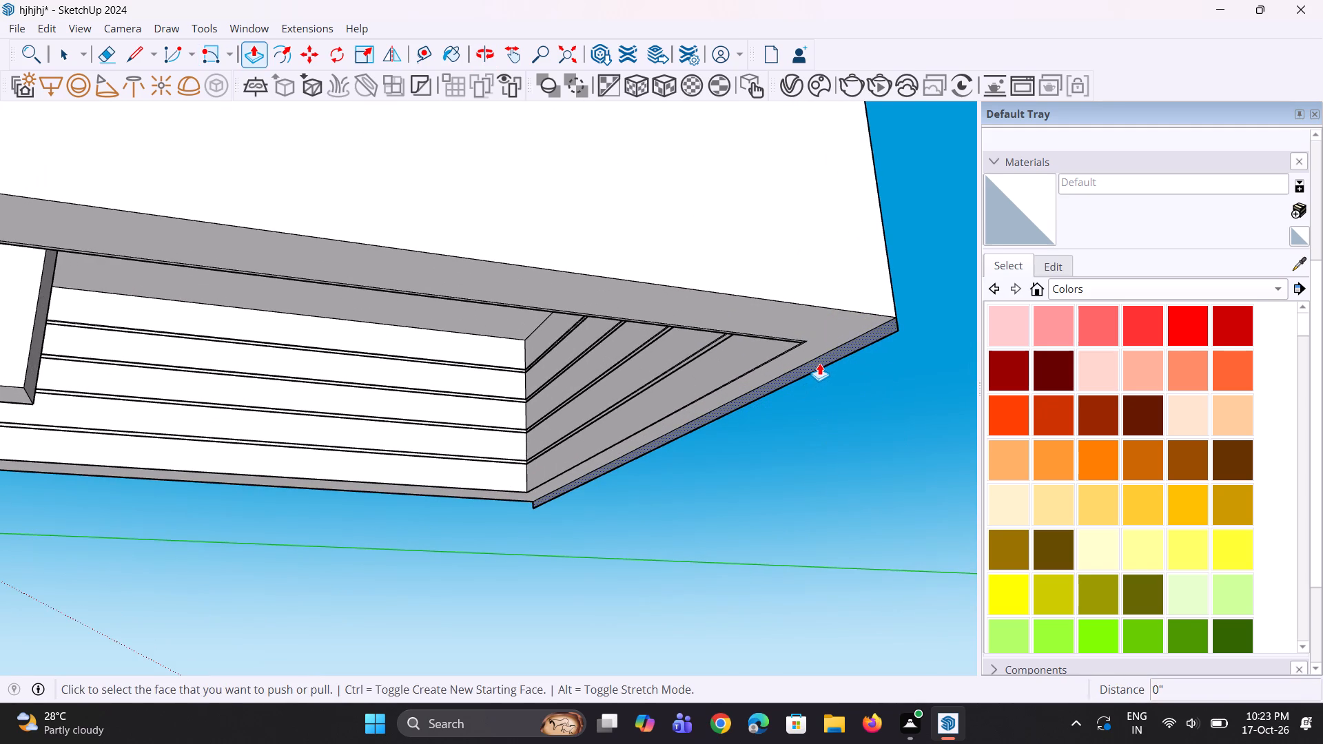
pyautogui.click(822, 361)
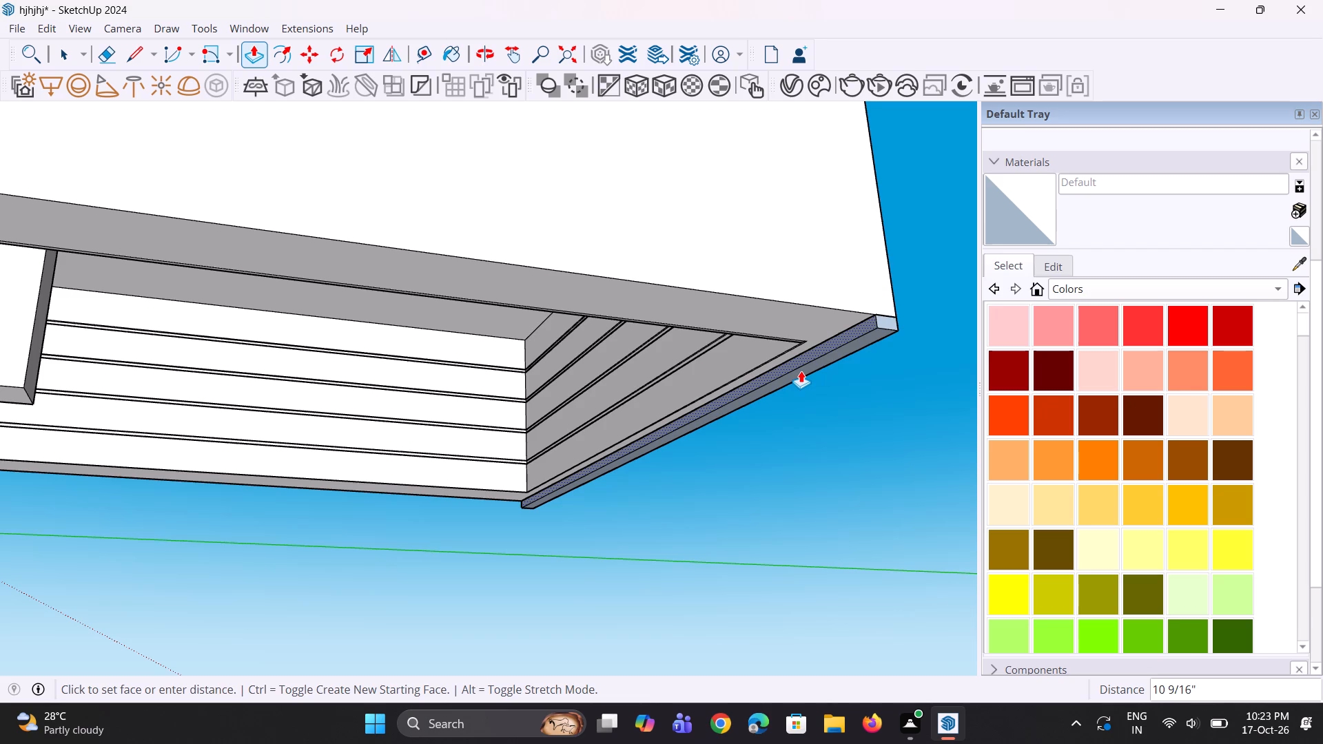
pyautogui.scroll(-7, 801, 371)
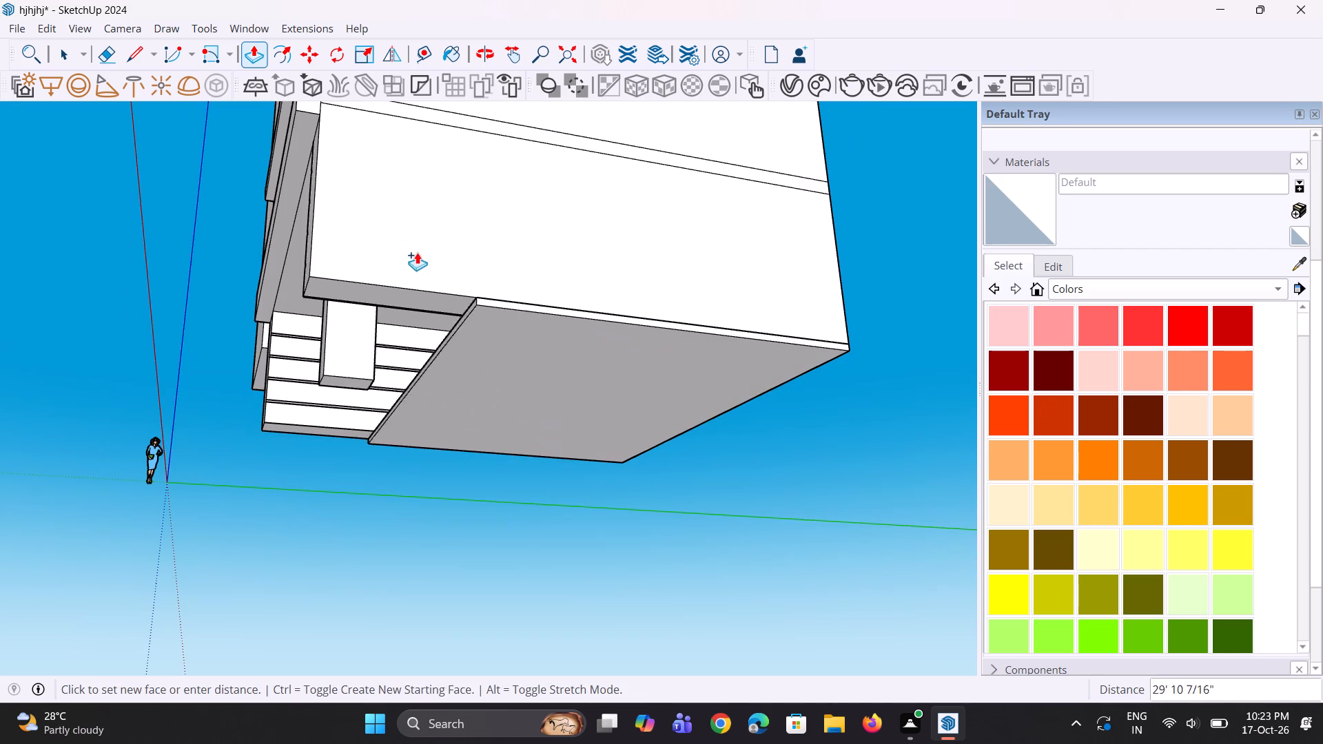
pyautogui.click(310, 229)
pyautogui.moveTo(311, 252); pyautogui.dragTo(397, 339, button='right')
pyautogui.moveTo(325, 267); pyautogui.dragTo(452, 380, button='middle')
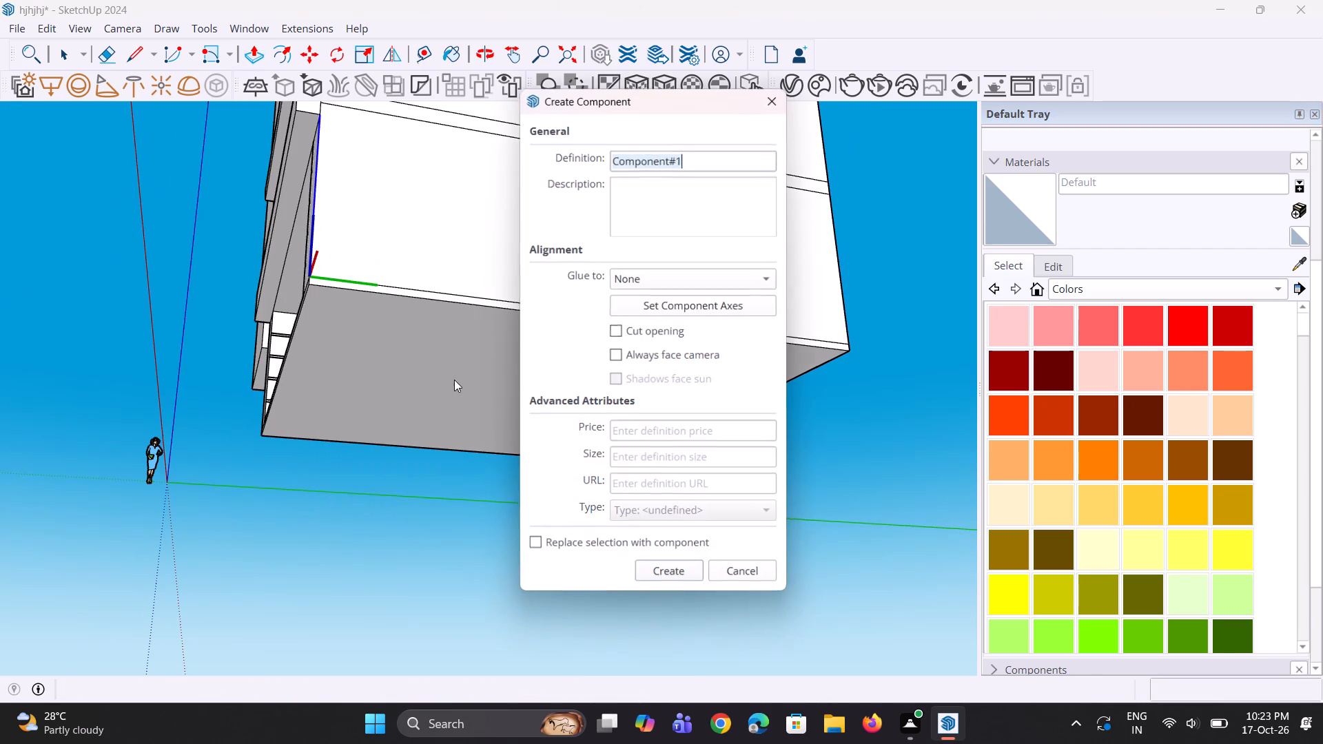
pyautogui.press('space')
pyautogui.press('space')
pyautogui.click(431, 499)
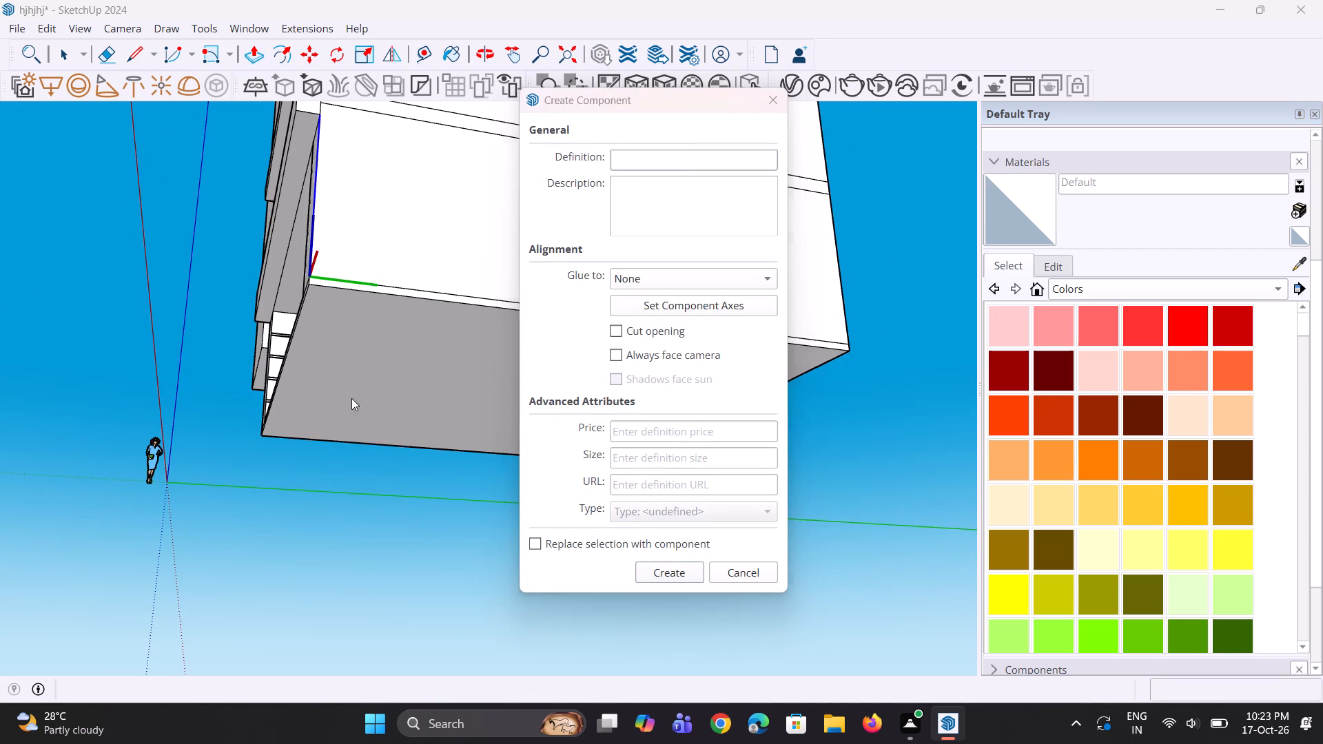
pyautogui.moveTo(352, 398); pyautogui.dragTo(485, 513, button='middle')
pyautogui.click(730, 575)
# Examine the new ground-floor slab around the pillar, walls and front of the building.
pyautogui.scroll(-4, 369, 498)
pyautogui.moveTo(351, 428); pyautogui.dragTo(535, 510, button='middle')
pyautogui.scroll(6, 450, 427)
pyautogui.press('space')
pyautogui.scroll(2, 409, 469)
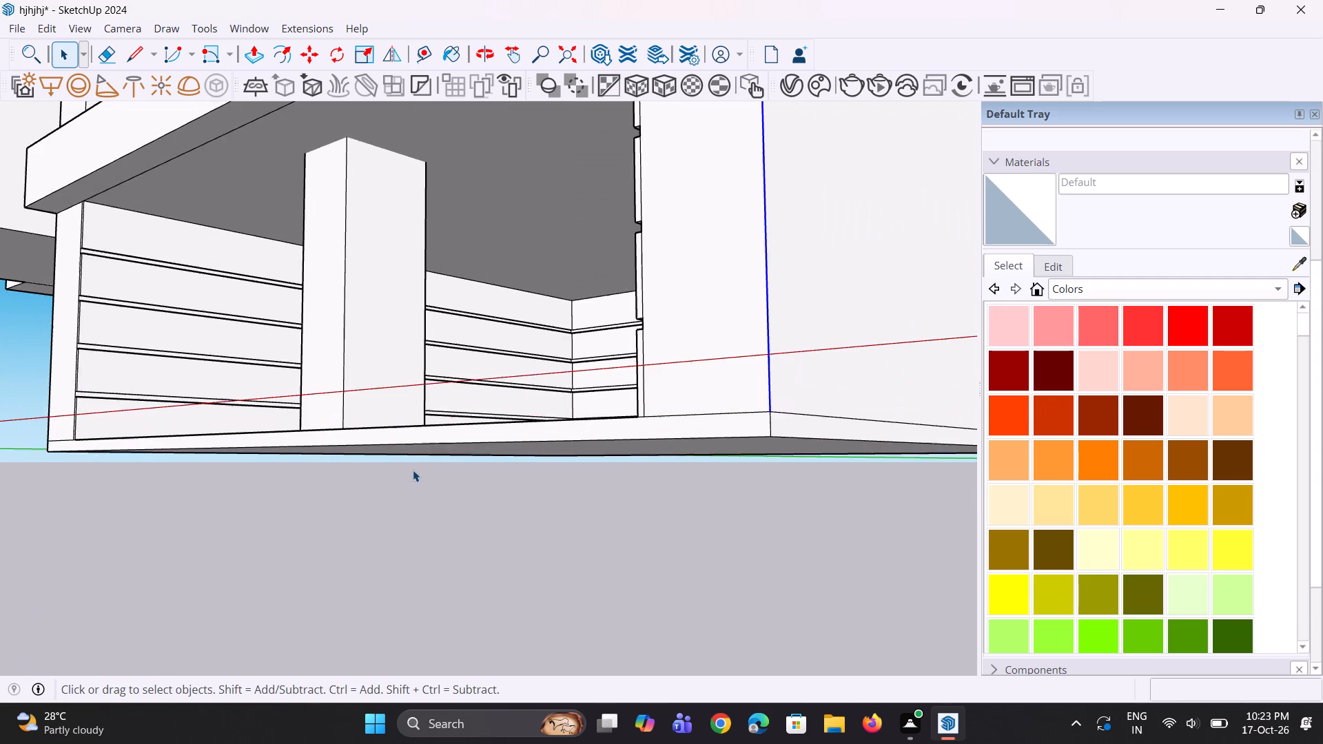
pyautogui.moveTo(417, 475); pyautogui.dragTo(518, 577, button='middle')
pyautogui.scroll(-10, 496, 457)
pyautogui.moveTo(509, 475); pyautogui.dragTo(548, 457, button='middle')
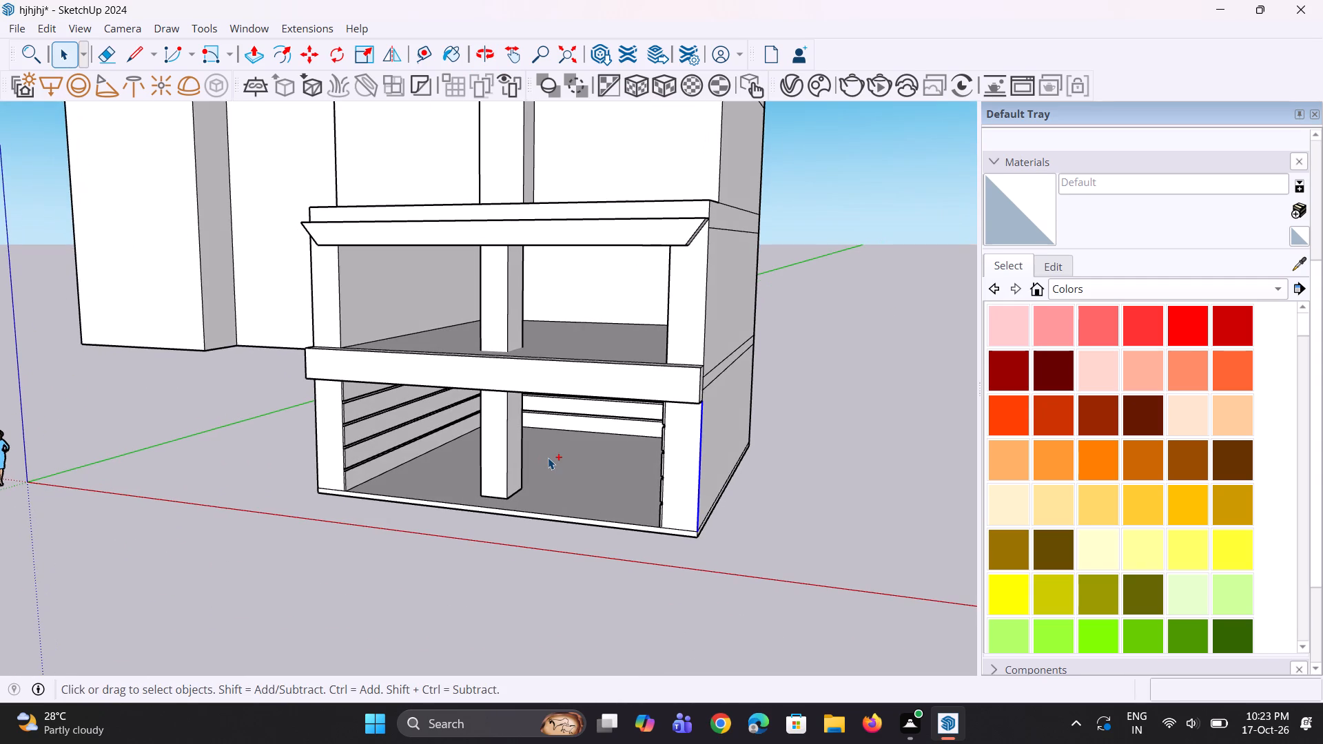
# Save the model.
pyautogui.hotkey('ctrl', 's')
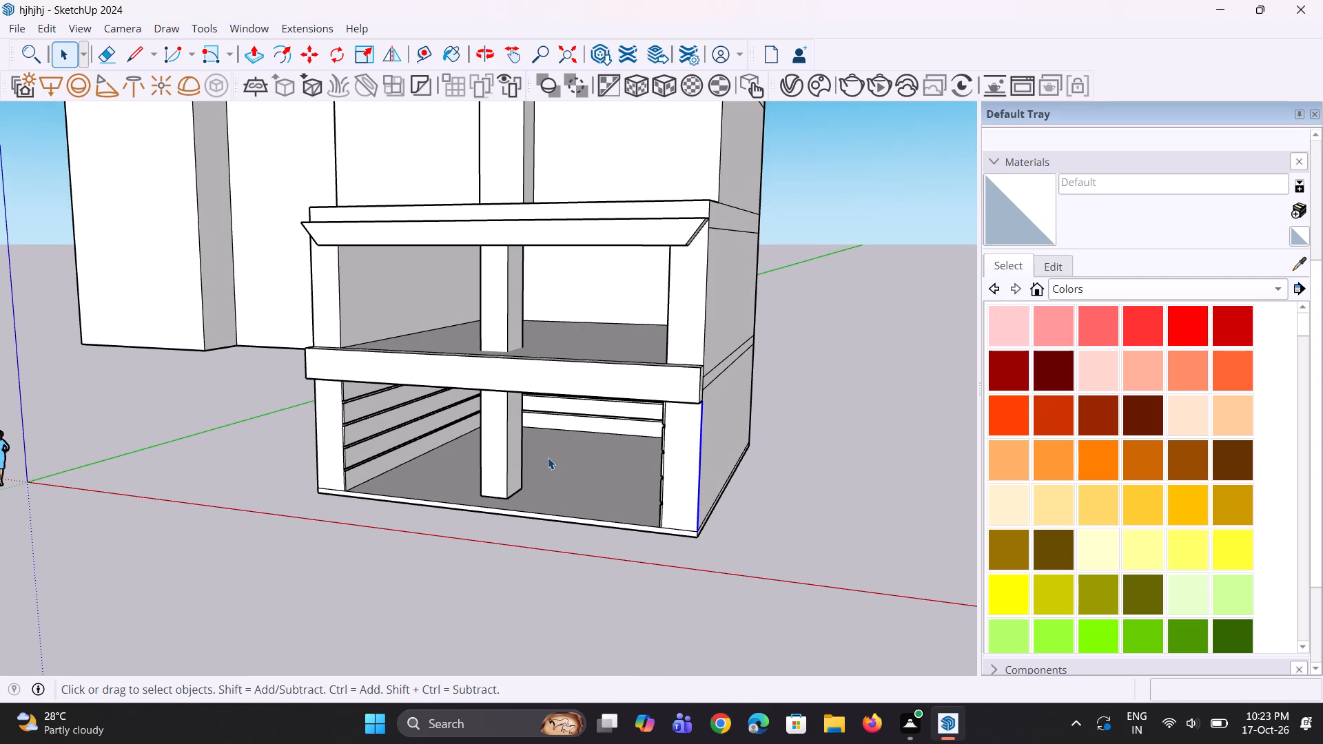
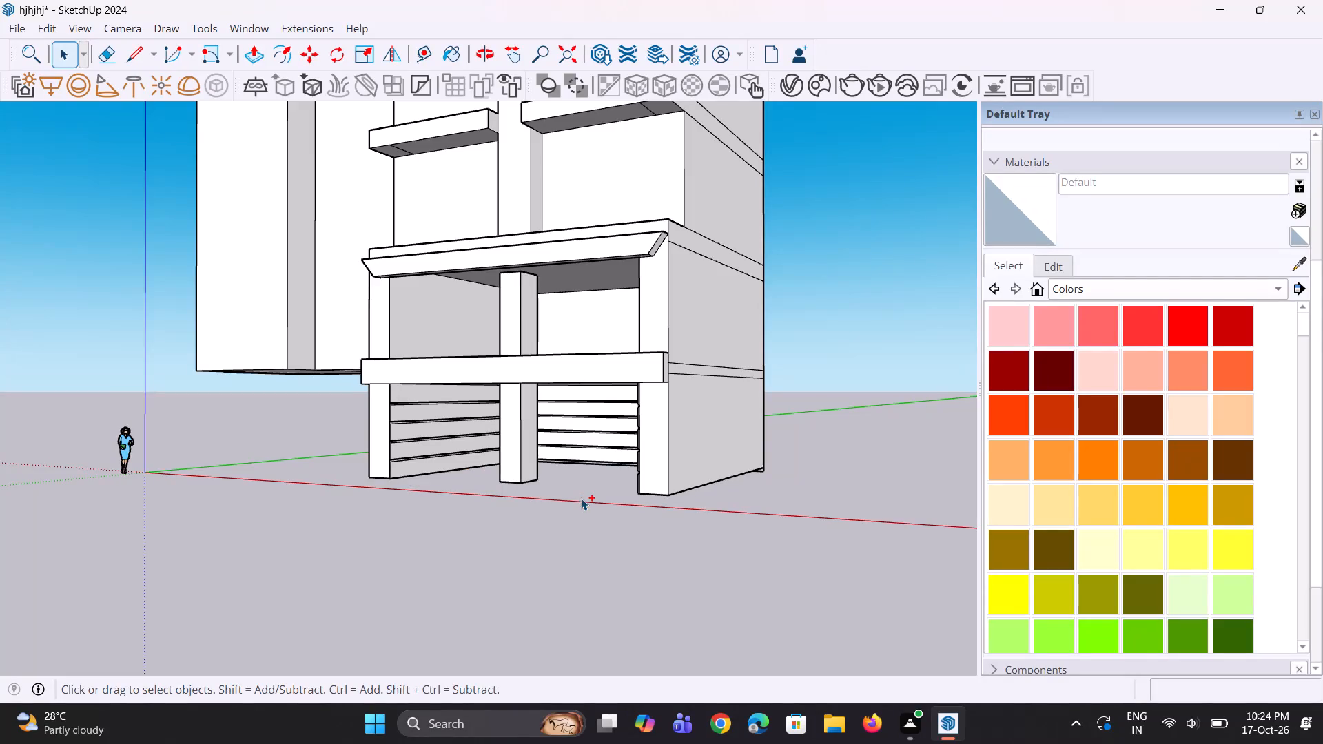
# Undo the remaining 6" strip drawn beneath the back wall's bottom edge.
pyautogui.hotkey('ctrl', 'z')
# Draw a rotated rectangle down from the back wall's bottom outer edge, 37' long and 6" high.
pyautogui.scroll(1, 602, 519)
pyautogui.moveTo(602, 517); pyautogui.dragTo(619, 356, button='middle')
pyautogui.scroll(1, 527, 564)
pyautogui.scroll(-4, 437, 420)
pyautogui.middleClick(488, 524)
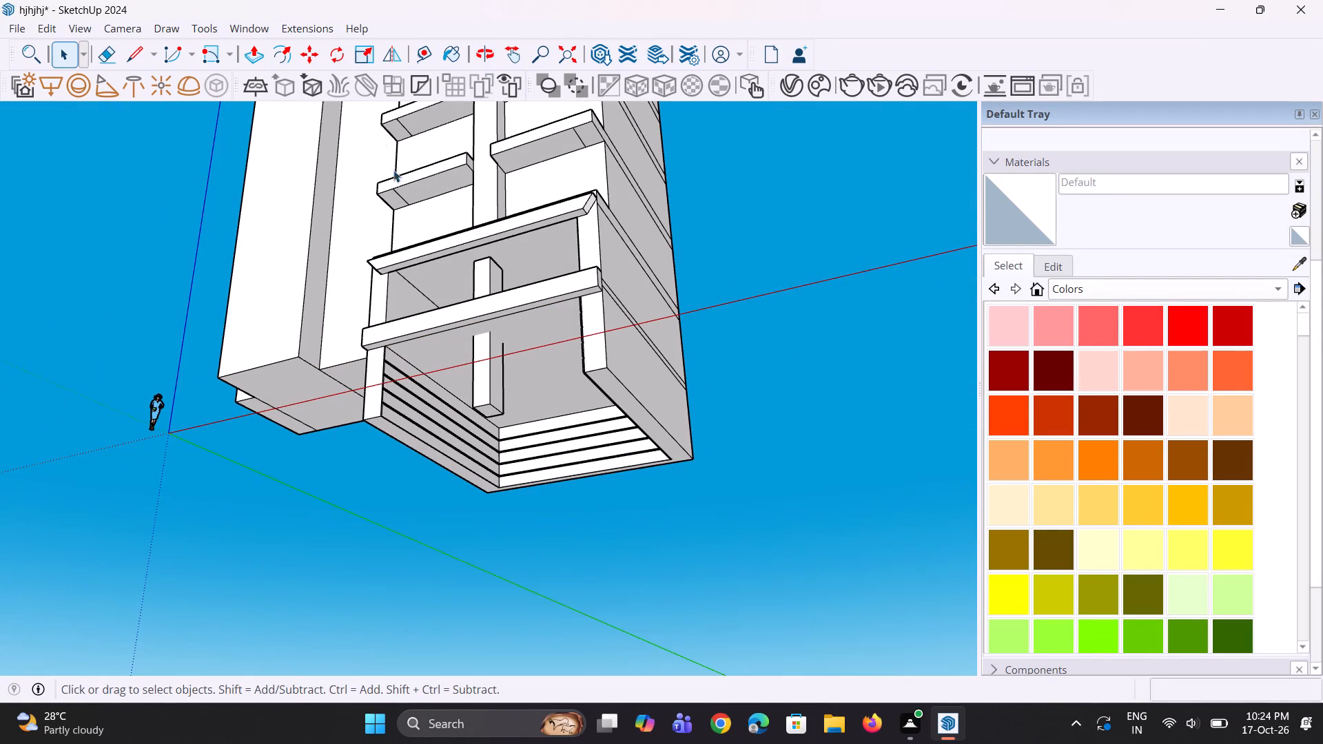
pyautogui.click(227, 56)
pyautogui.click(256, 105)
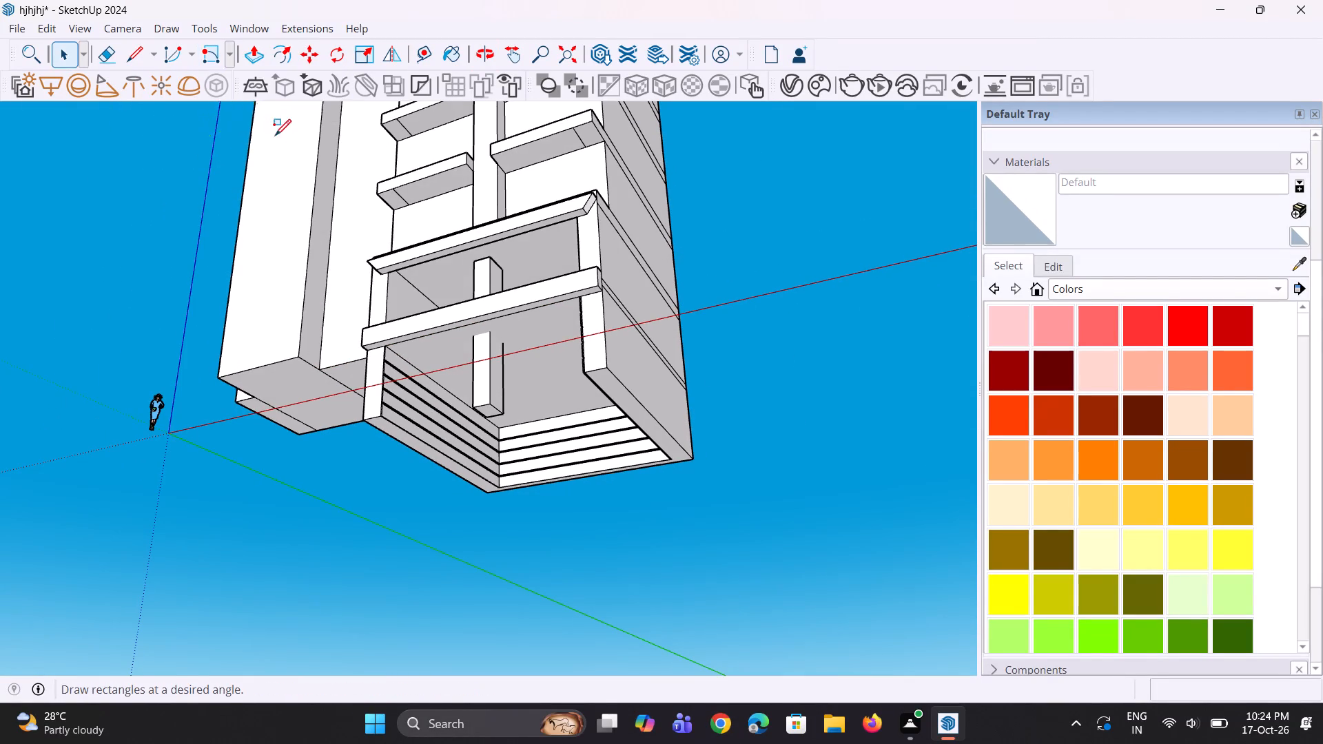
pyautogui.scroll(9, 521, 623)
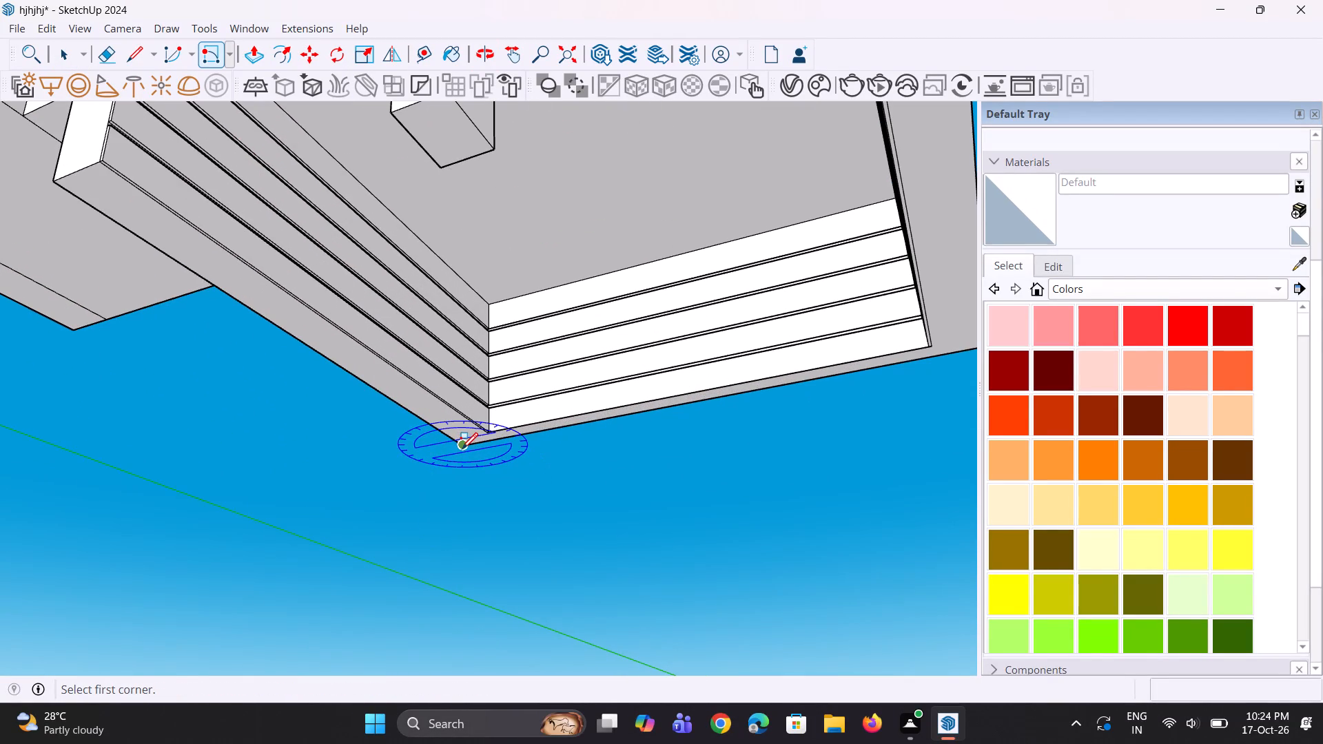
pyautogui.click(461, 448)
pyautogui.scroll(1, 852, 384)
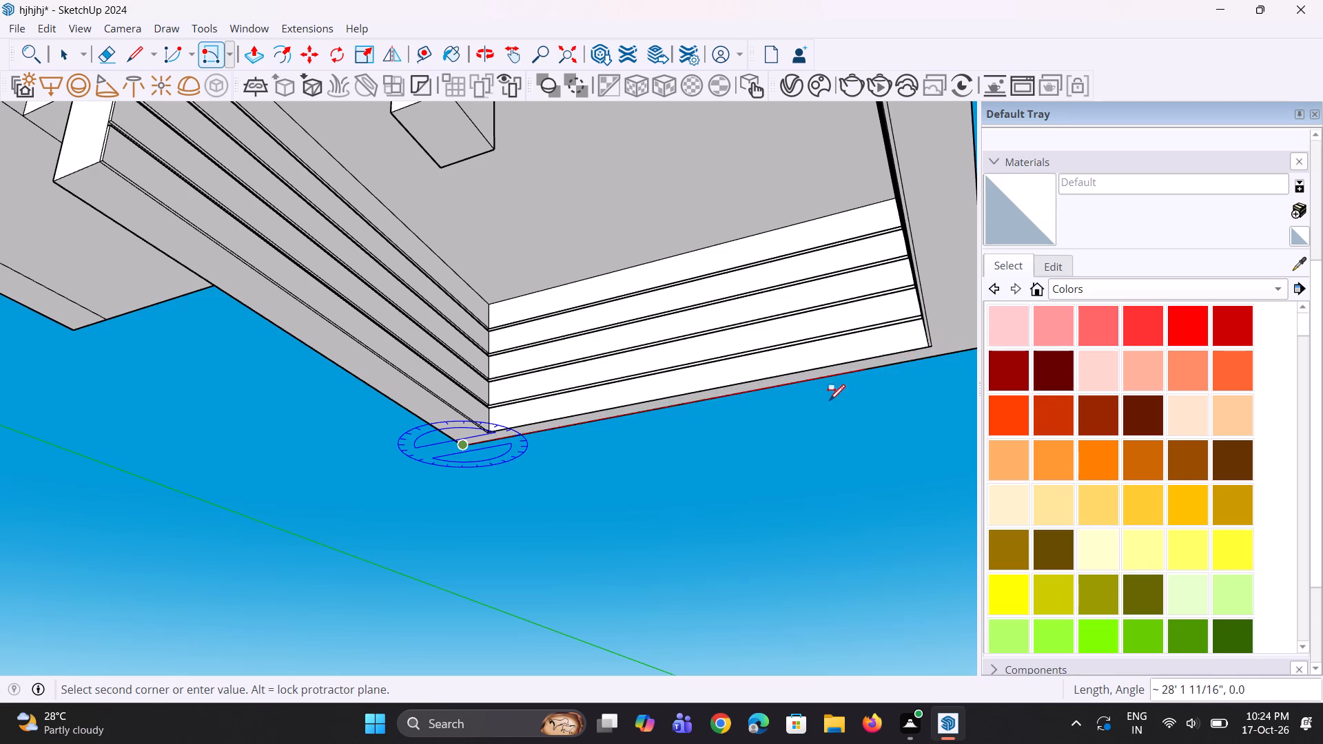
pyautogui.scroll(-7, 828, 401)
pyautogui.click(913, 371)
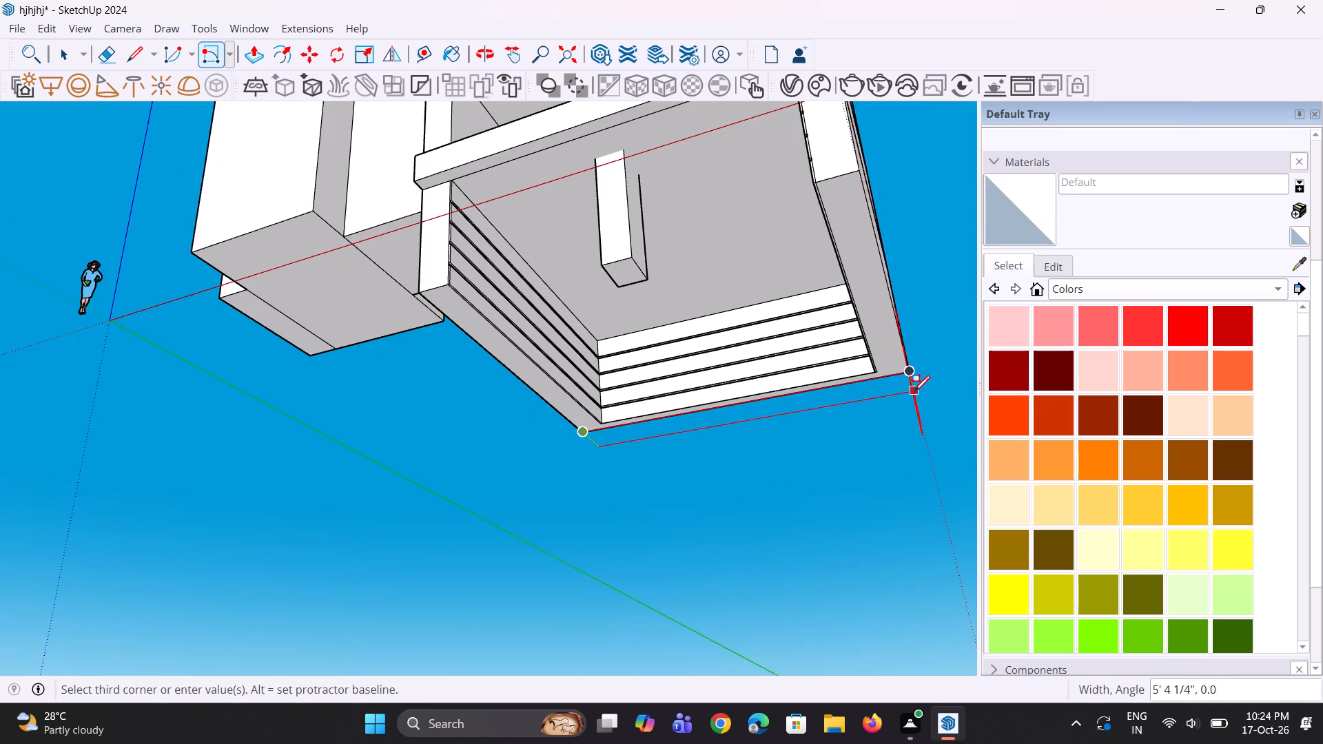
pyautogui.moveTo(911, 395); pyautogui.dragTo(698, 417, button='middle')
pyautogui.scroll(-4, 783, 390)
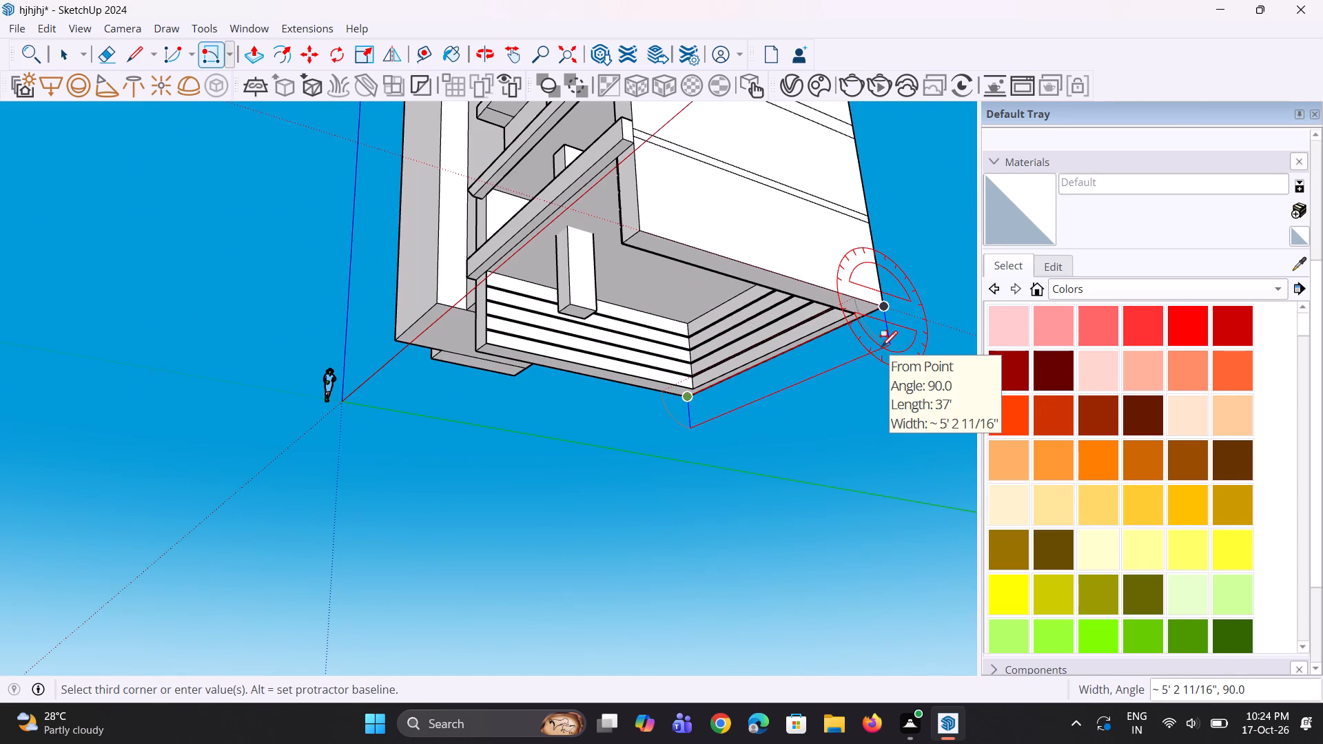
pyautogui.write('6"')
pyautogui.press('Return')
pyautogui.moveTo(863, 387); pyautogui.dragTo(866, 406, button='middle')
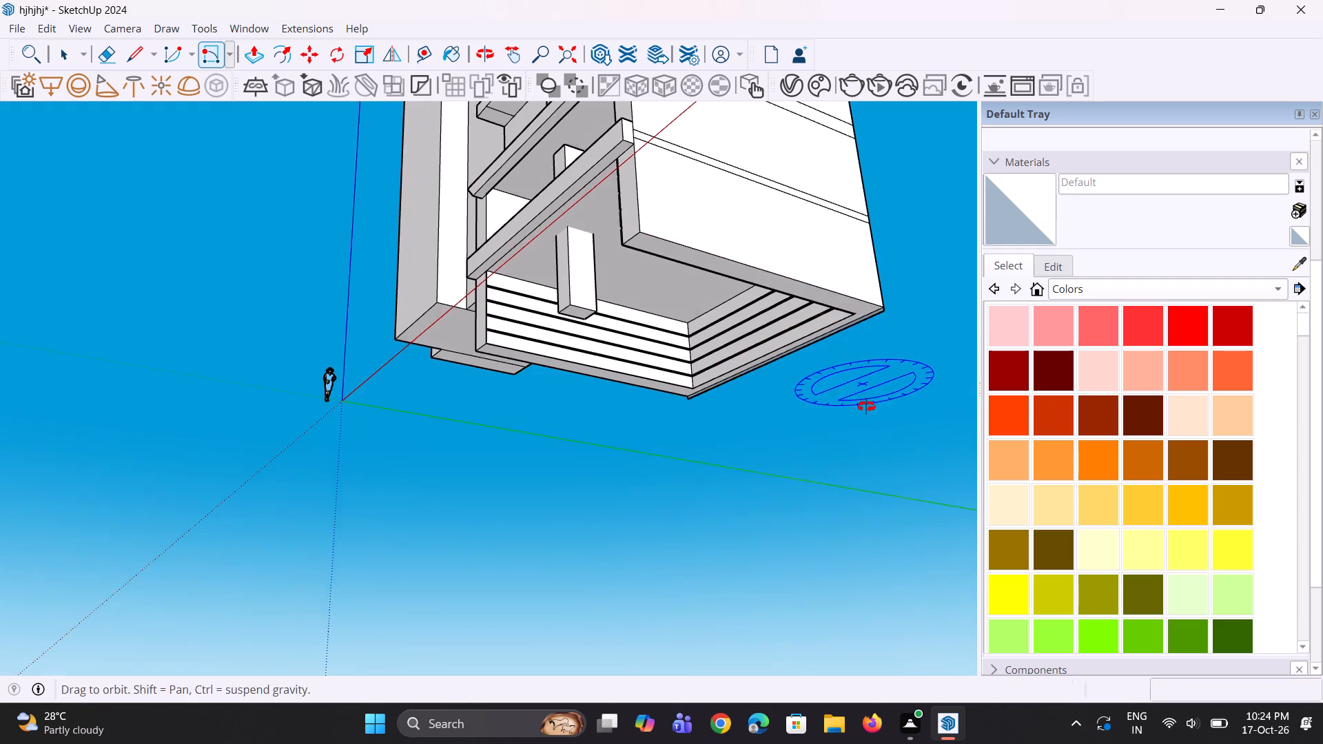
pyautogui.moveTo(866, 406); pyautogui.dragTo(866, 407, button='middle')
pyautogui.scroll(5, 821, 302)
pyautogui.press('space')
# Push/Pull the 6" strip 38' from the back wall to the front wall edge, forming the ground-floor slab.
pyautogui.scroll(4, 826, 333)
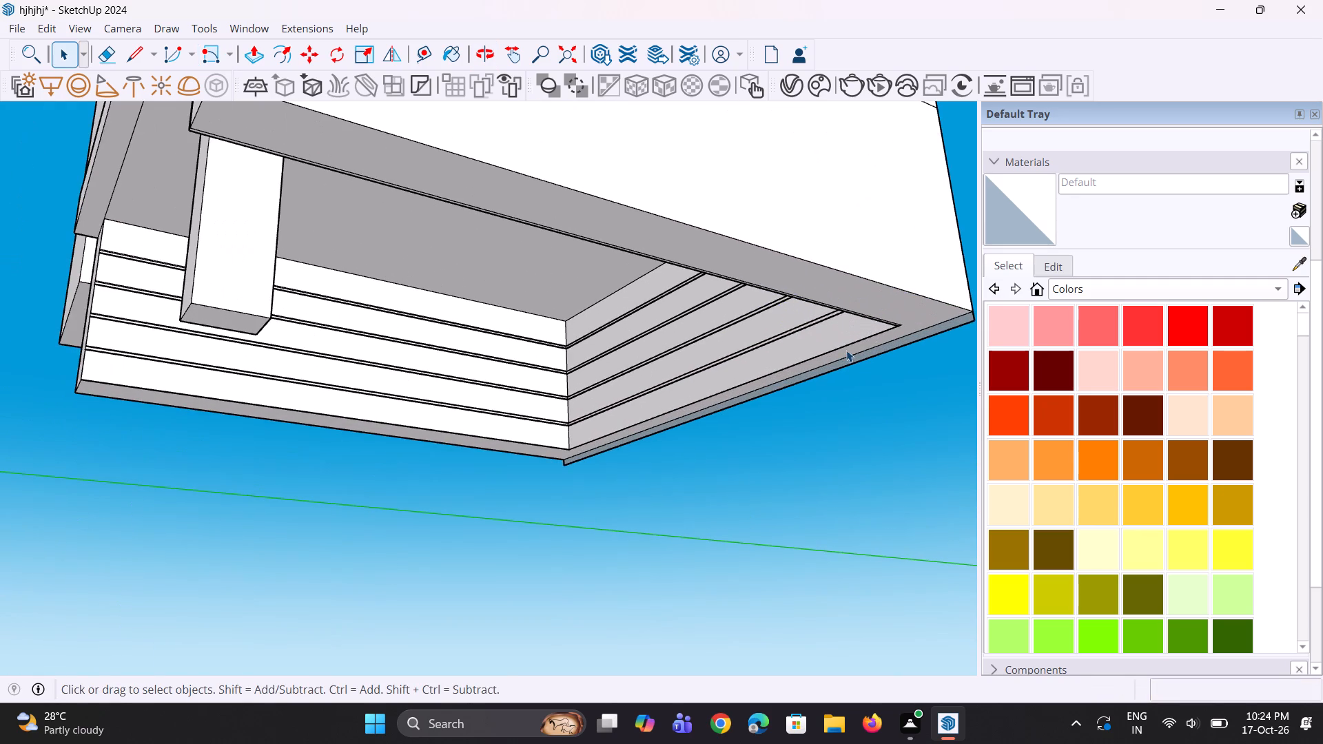
pyautogui.press('p')
pyautogui.click(857, 355)
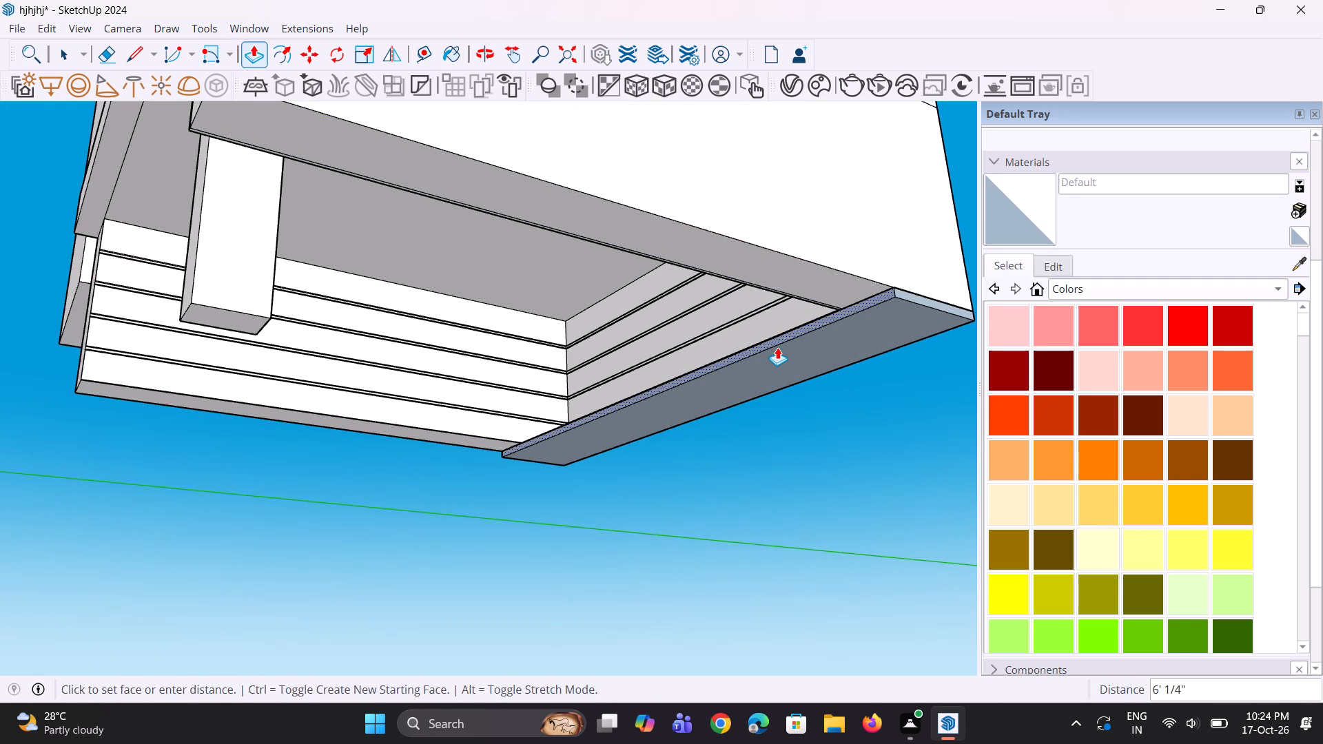
pyautogui.scroll(-3, 777, 347)
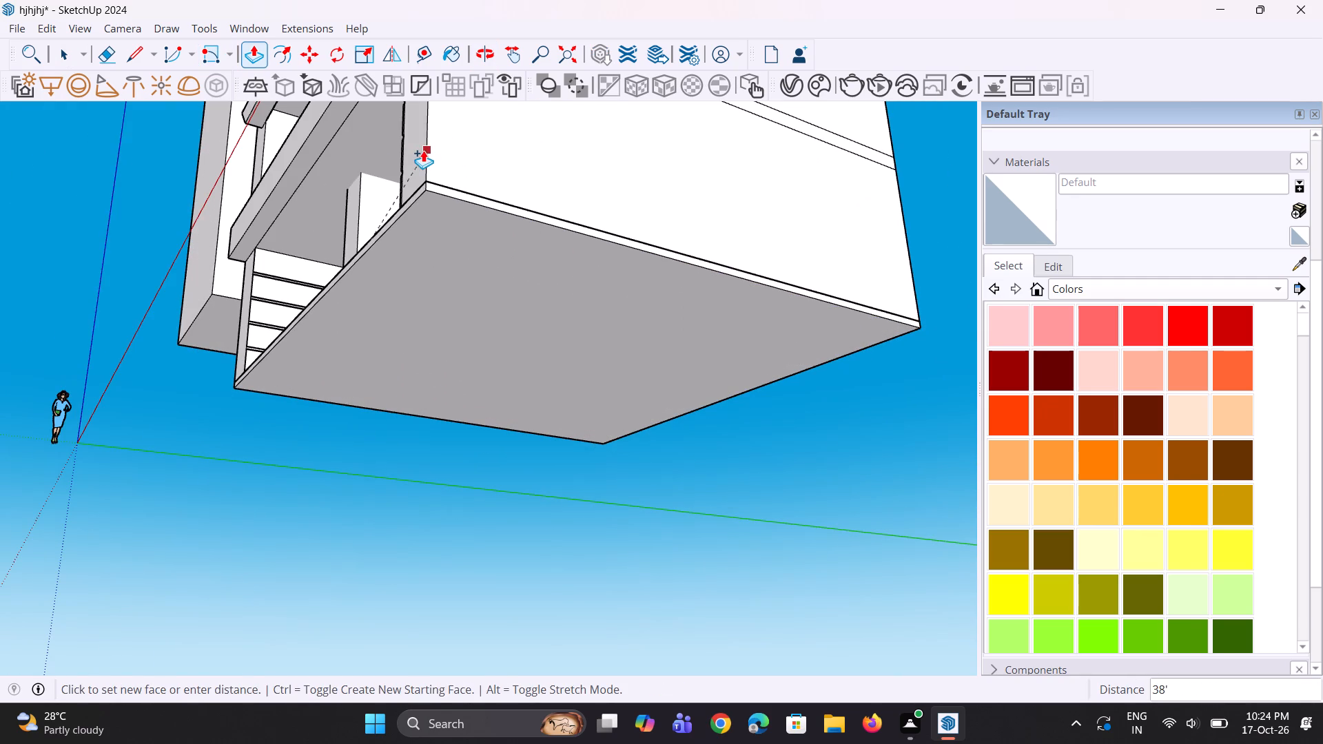
pyautogui.click(423, 150)
# Push/Pull the ground-floor slab's underside downward by about 5".
pyautogui.click(458, 227)
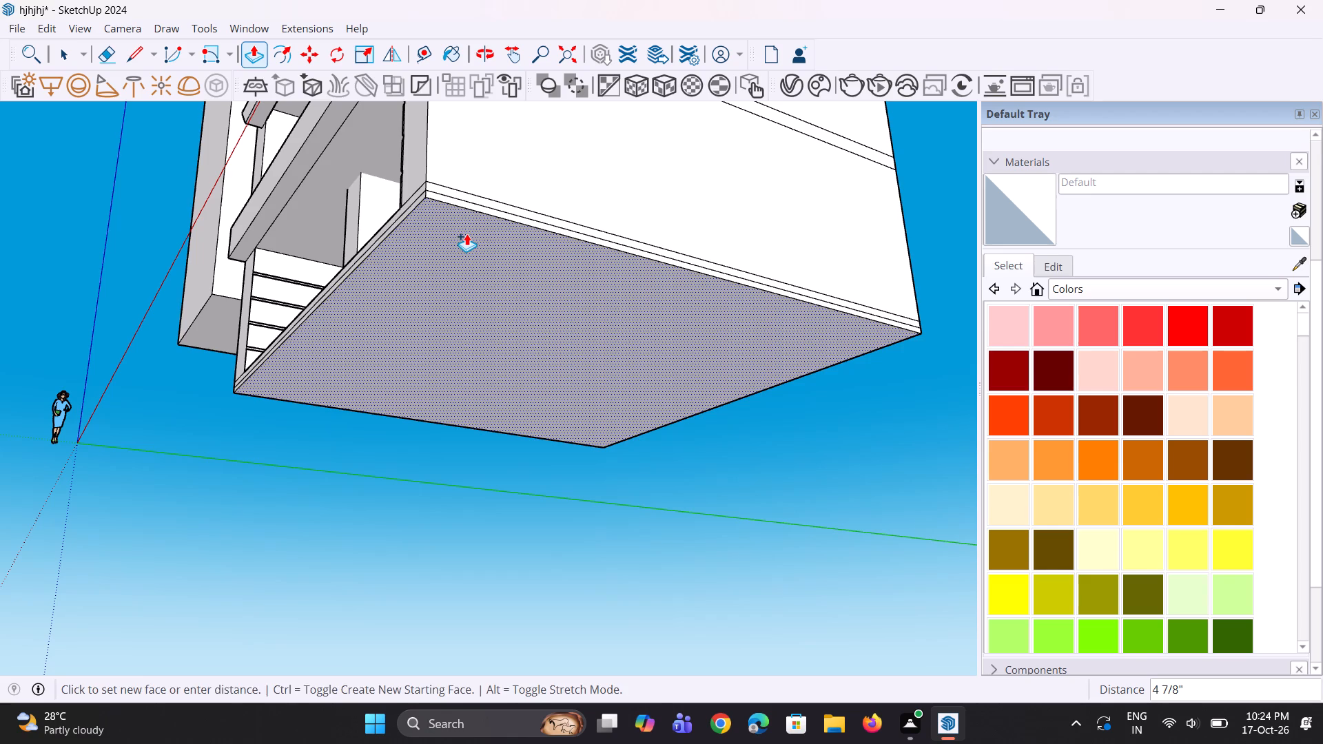
pyautogui.click(466, 234)
# Examine the ground-floor slab around the pillar, side walls and front of the building.
pyautogui.scroll(-1, 573, 238)
pyautogui.moveTo(577, 307); pyautogui.dragTo(584, 358, button='middle')
pyautogui.scroll(-5, 589, 353)
pyautogui.moveTo(535, 336); pyautogui.dragTo(561, 471, button='middle')
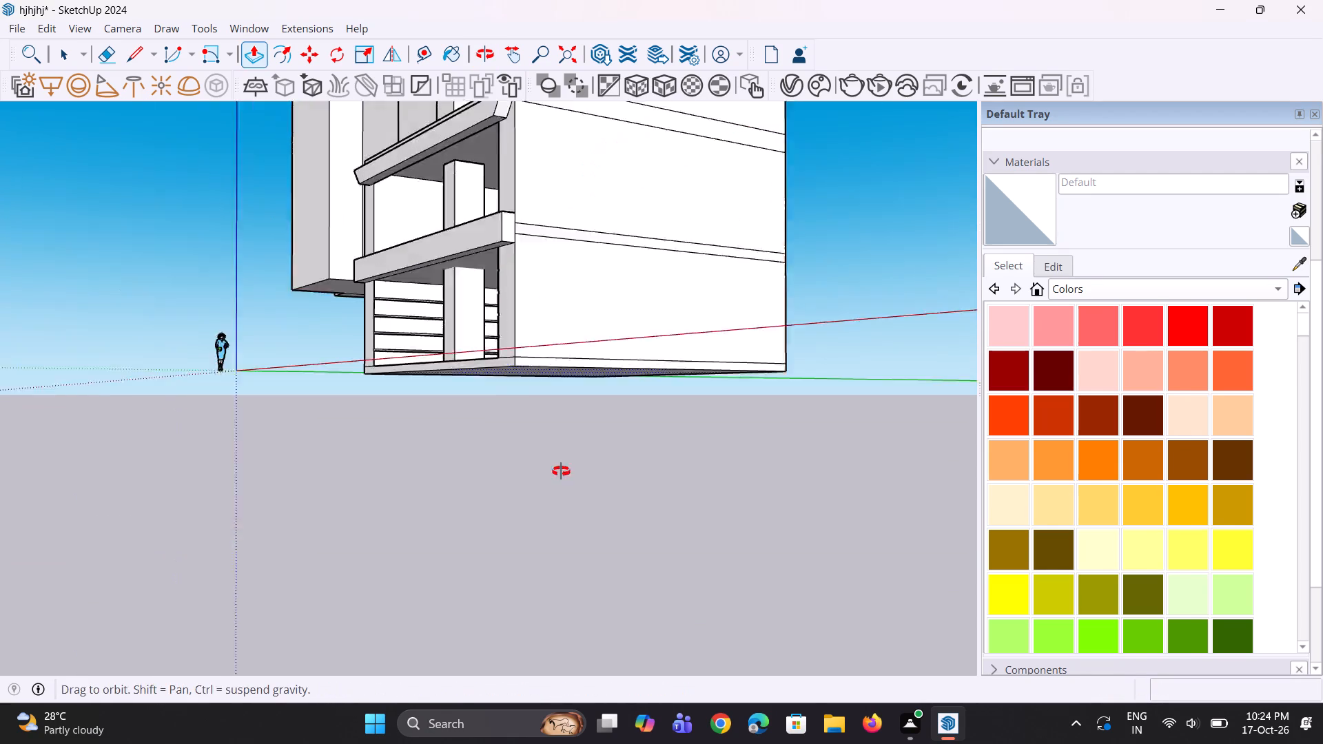
pyautogui.moveTo(561, 471); pyautogui.dragTo(605, 526, button='middle')
pyautogui.scroll(6, 513, 398)
pyautogui.moveTo(492, 449); pyautogui.dragTo(592, 430, button='middle')
pyautogui.press('space')
pyautogui.press('space')
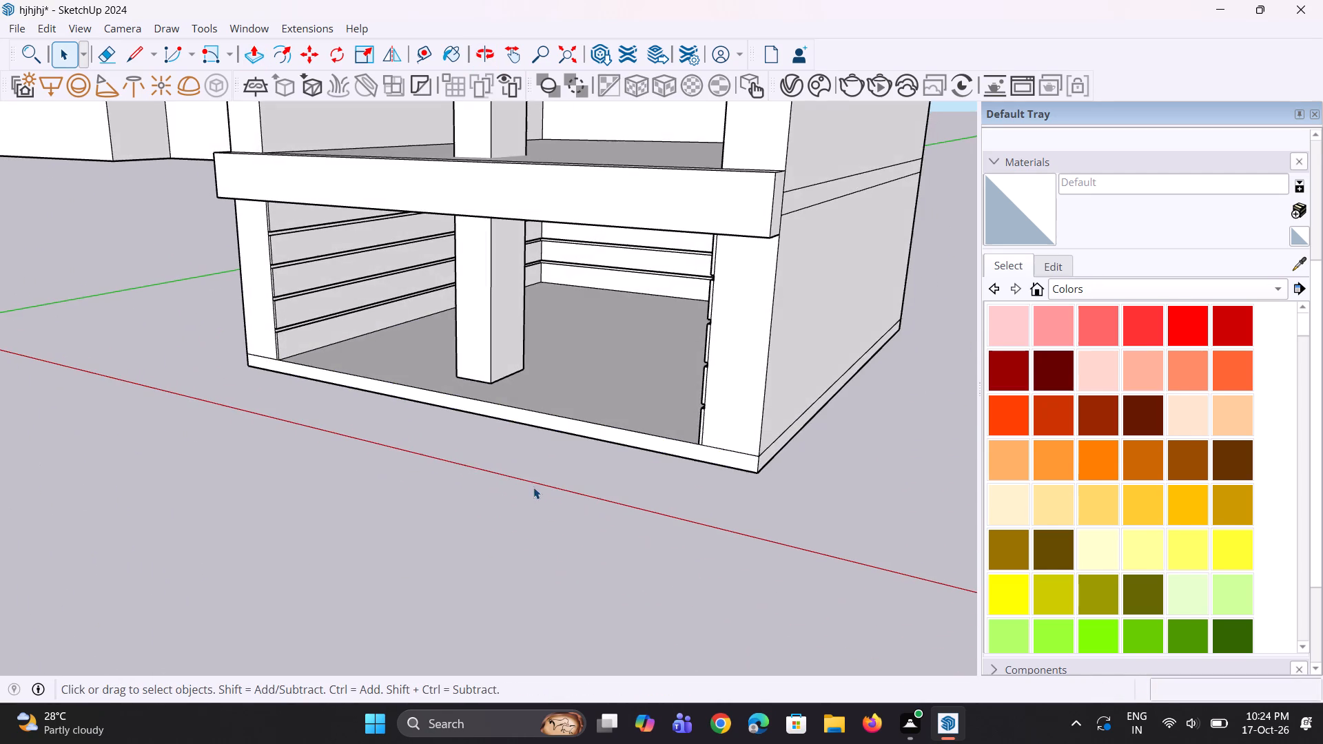
pyautogui.click(533, 487)
pyautogui.scroll(-4, 267, 411)
pyautogui.moveTo(267, 411); pyautogui.dragTo(540, 411, button='middle')
pyautogui.scroll(-5, 488, 395)
pyautogui.moveTo(471, 381); pyautogui.dragTo(461, 364, button='middle')
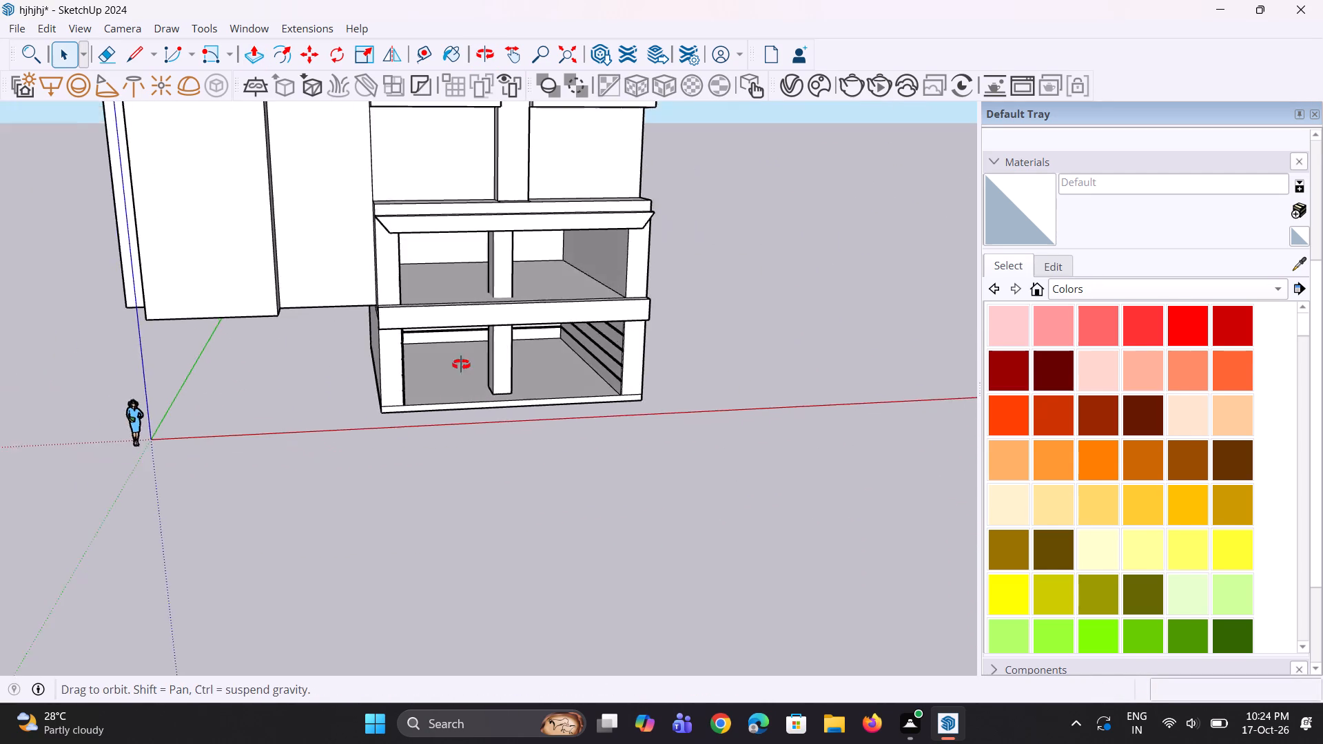
pyautogui.moveTo(461, 364); pyautogui.dragTo(343, 344, button='middle')
pyautogui.scroll(1, 343, 344)
# Import the cafe+table model from Downloads and place it on the ground-floor slab near the far end of the striped side wall.
pyautogui.click(25, 29)
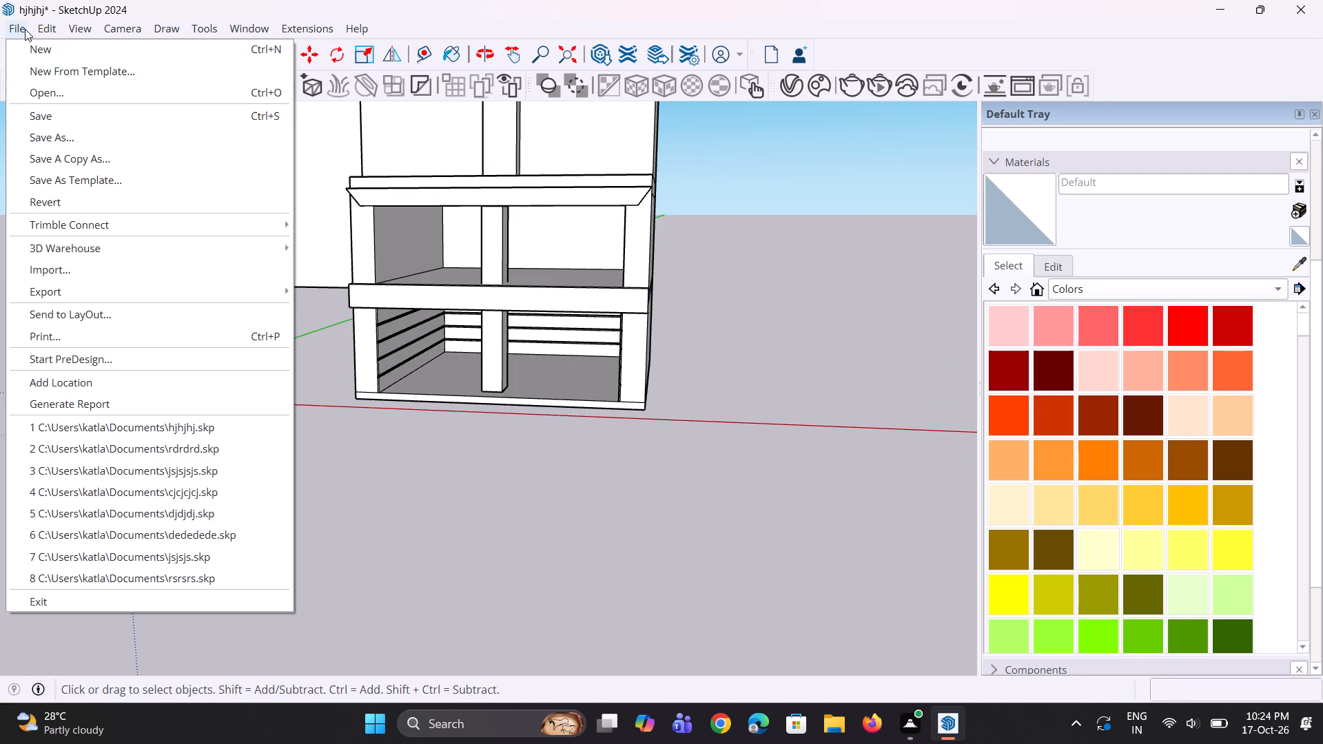
pyautogui.click(108, 270)
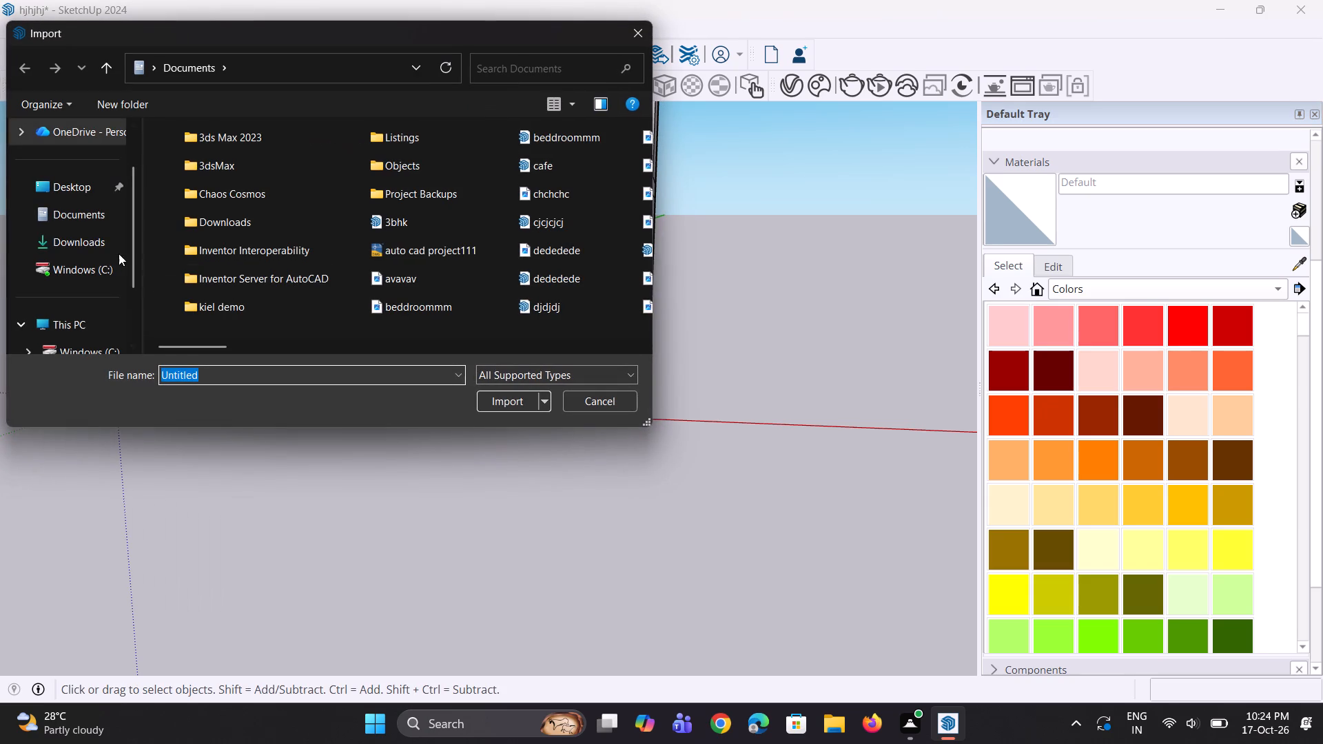
pyautogui.click(103, 253)
pyautogui.scroll(-10, 267, 254)
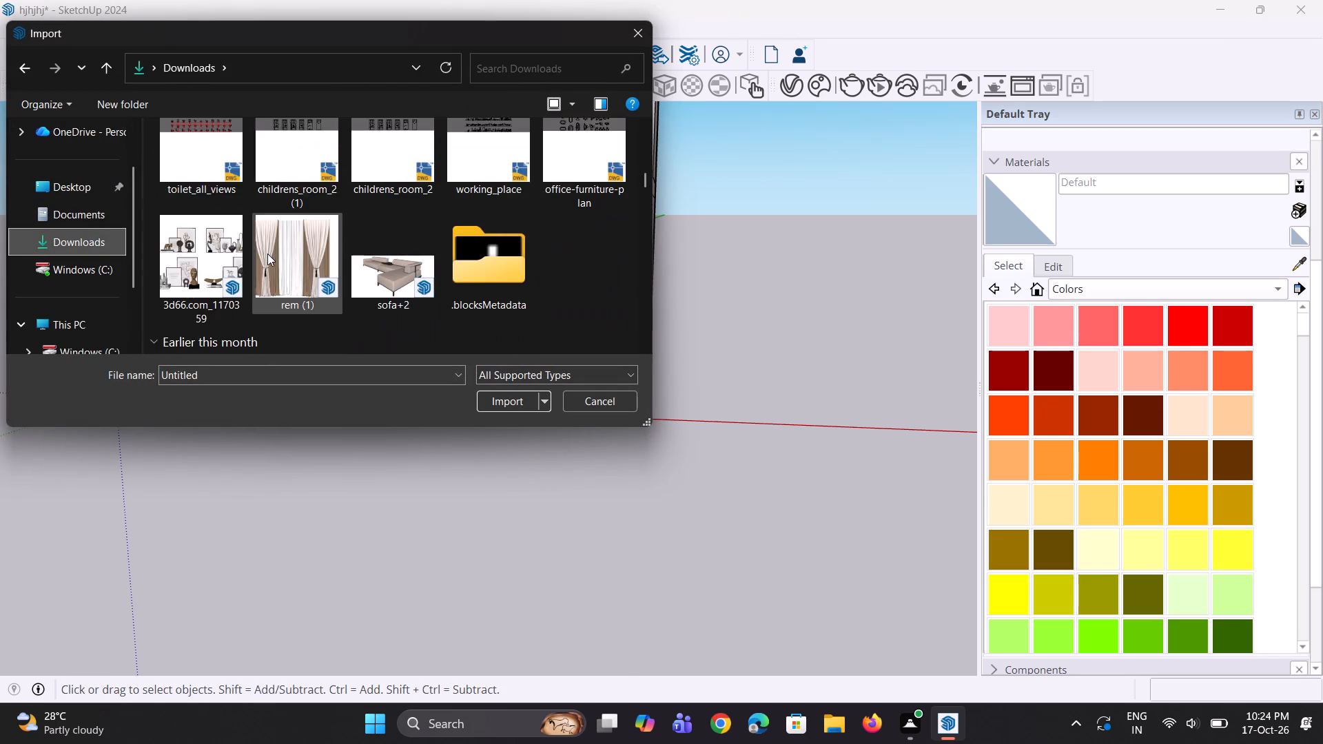
pyautogui.scroll(-12, 267, 254)
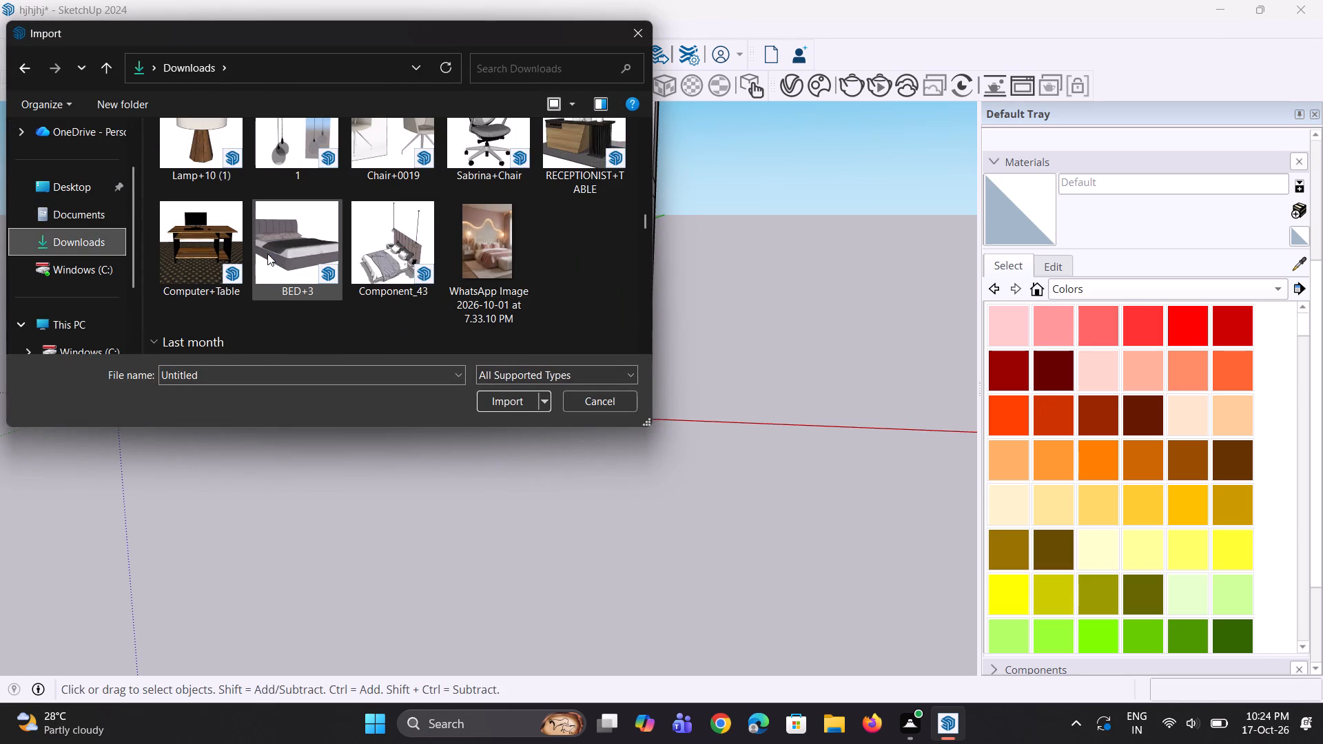
pyautogui.scroll(-8, 267, 254)
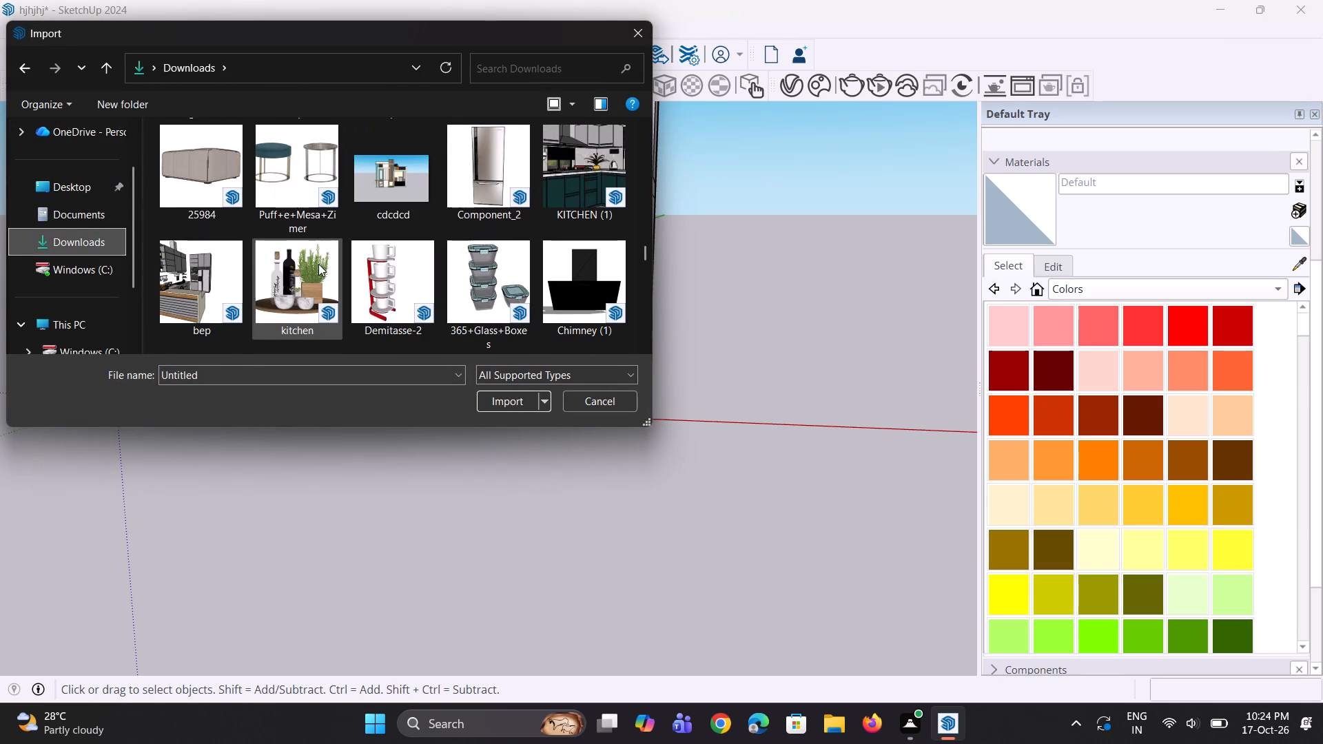
pyautogui.scroll(3, 318, 264)
pyautogui.click(365, 258)
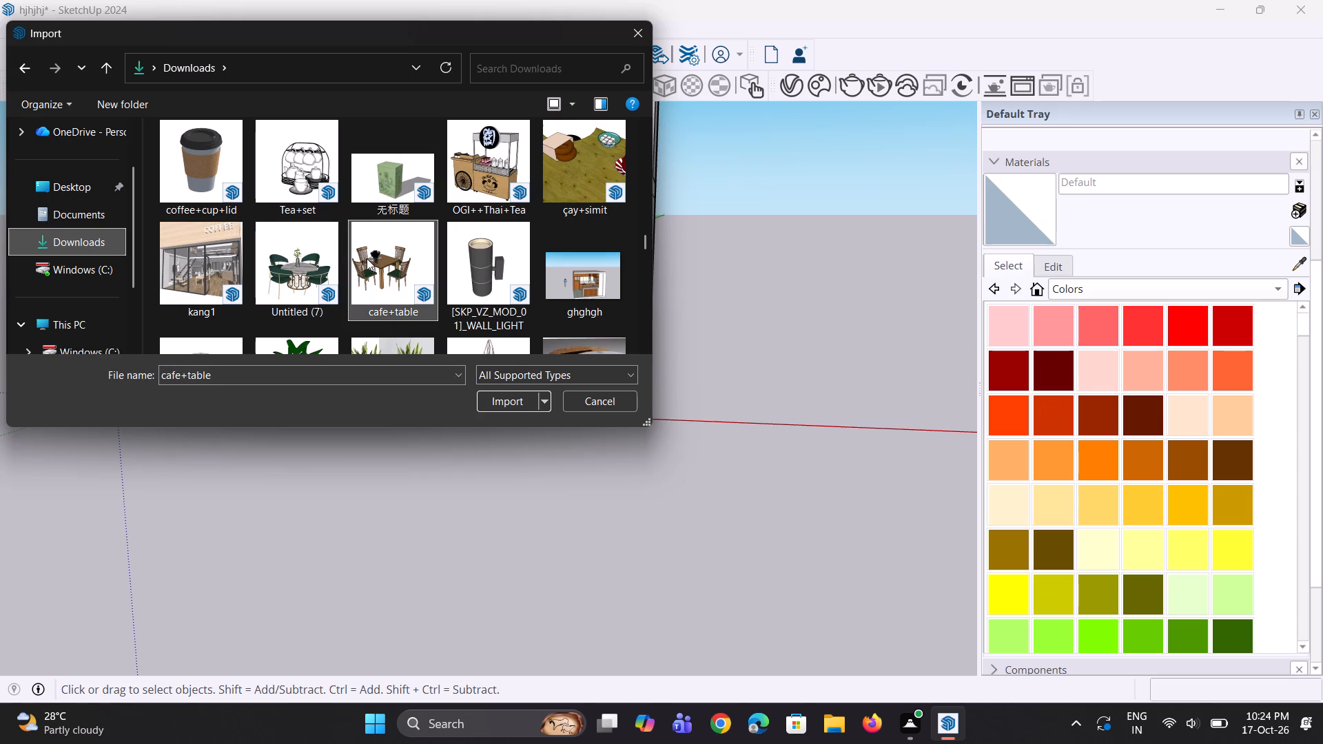
pyautogui.click(497, 397)
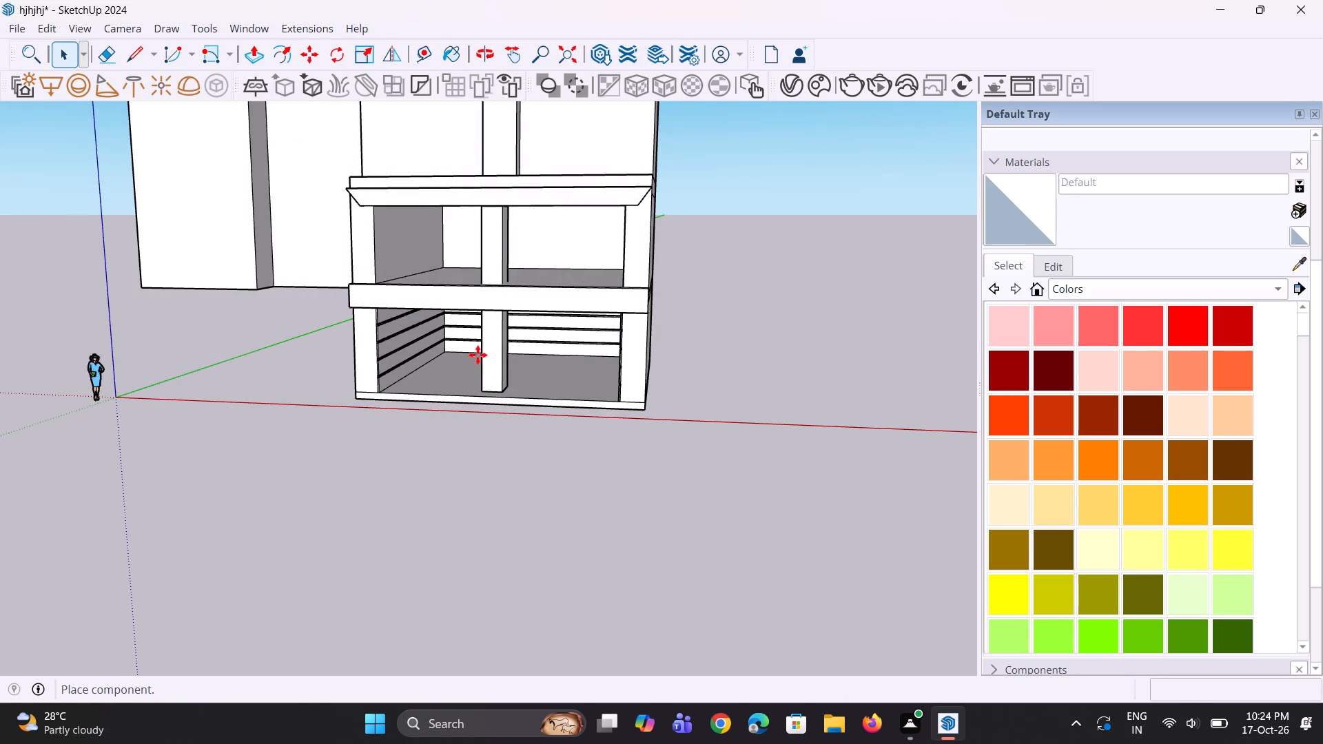
pyautogui.scroll(7, 452, 375)
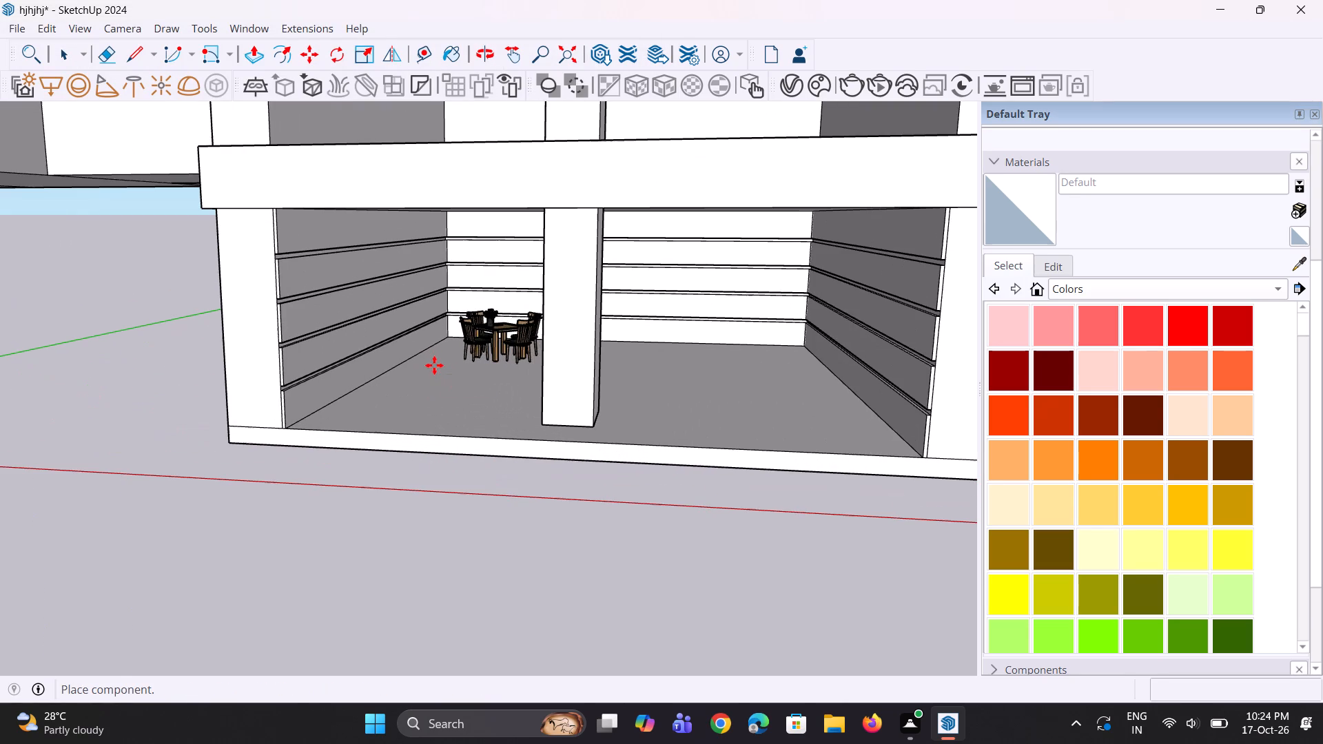
pyautogui.click(424, 357)
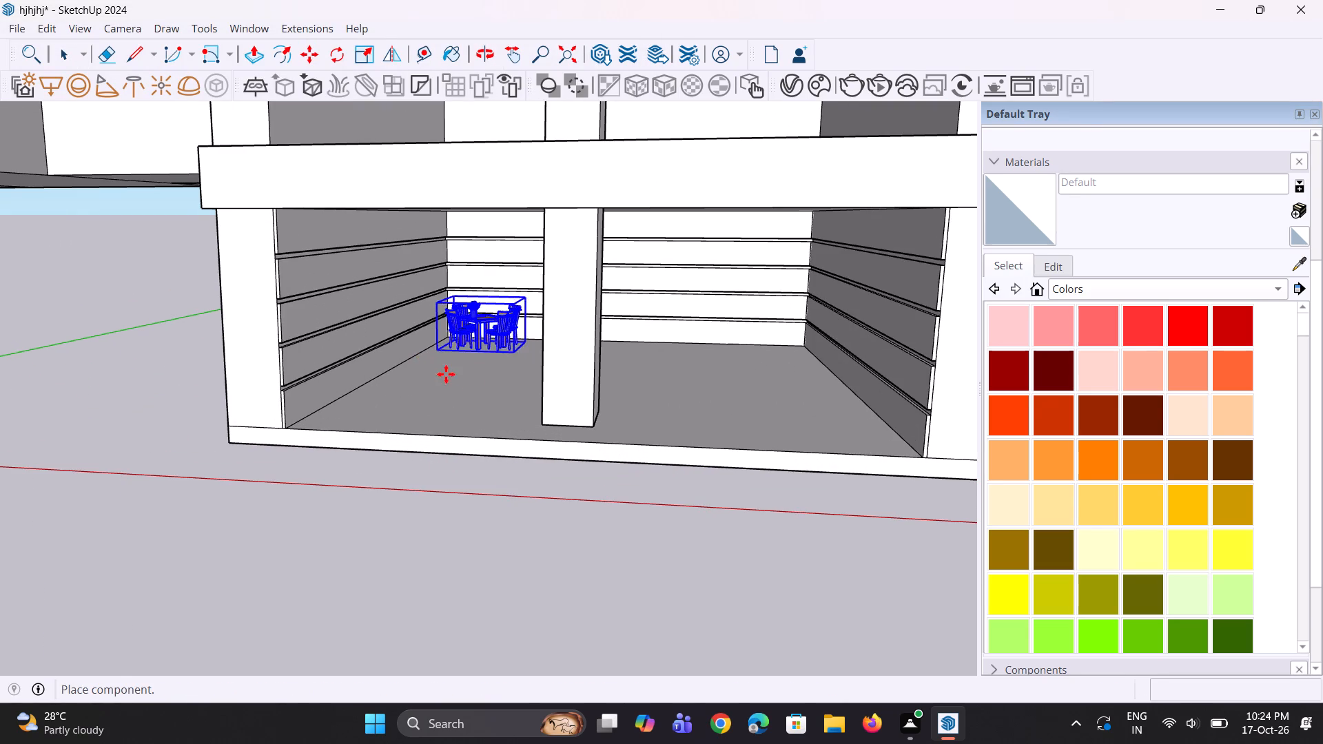
# Copy the cafe table set about 9' 11" along the back wall, past the front pillar.
pyautogui.moveTo(493, 384); pyautogui.dragTo(504, 411, button='middle')
pyautogui.scroll(2, 517, 335)
pyautogui.press('m')
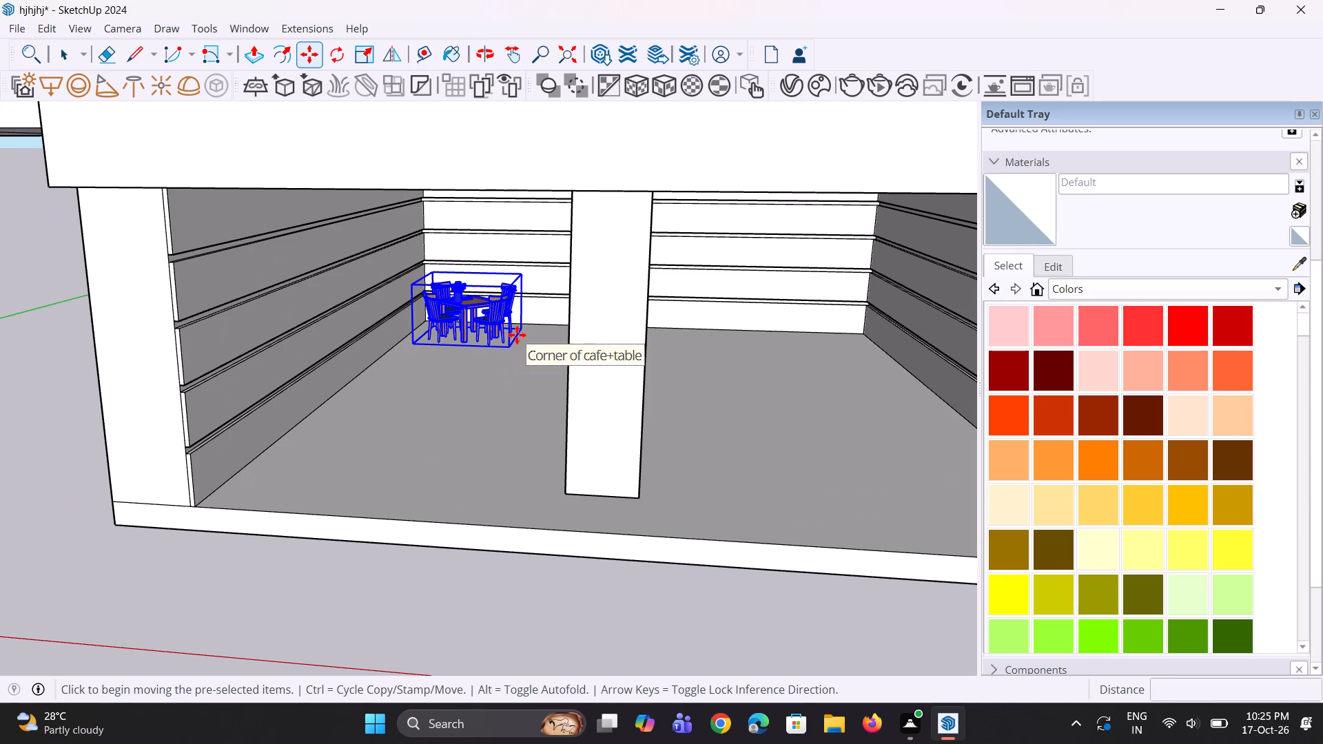
pyautogui.click(506, 339)
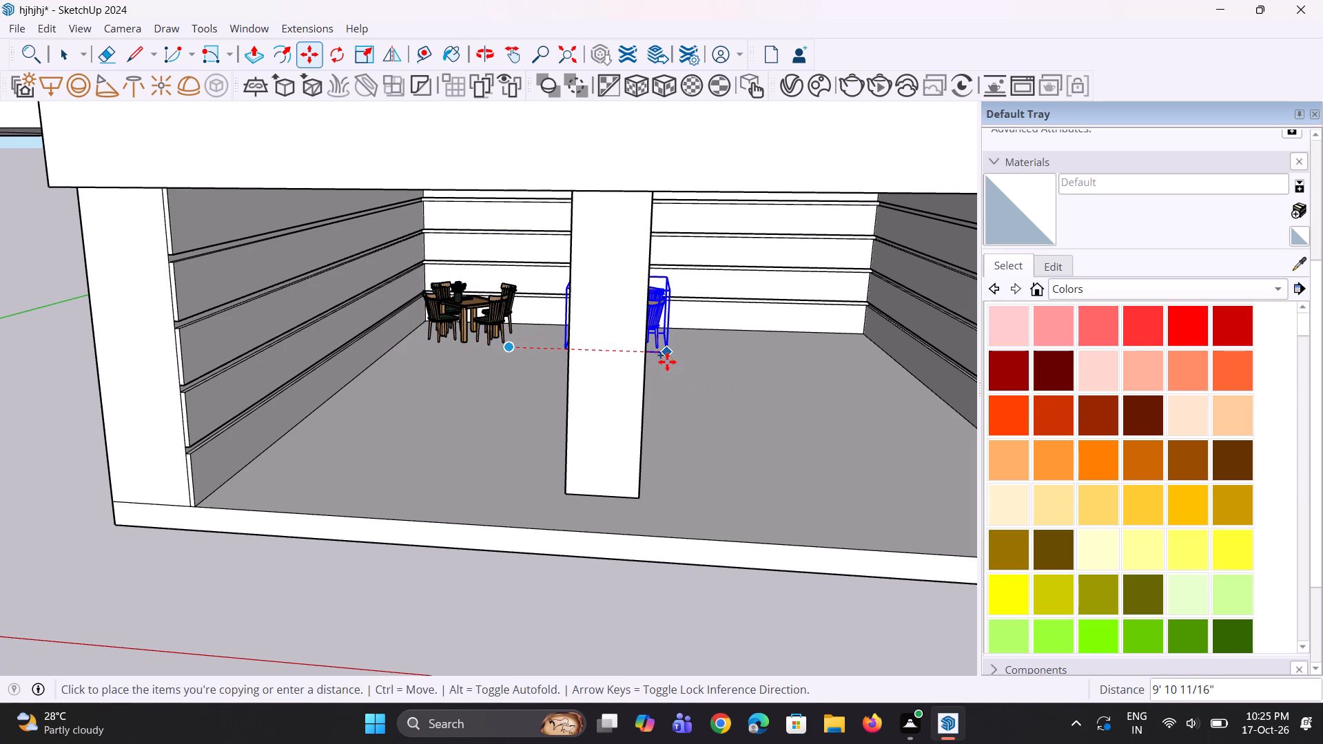
pyautogui.click(667, 362)
# Copy the second cafe table set about 10' 9" further along the back wall toward the opposite side wall.
pyautogui.press('m')
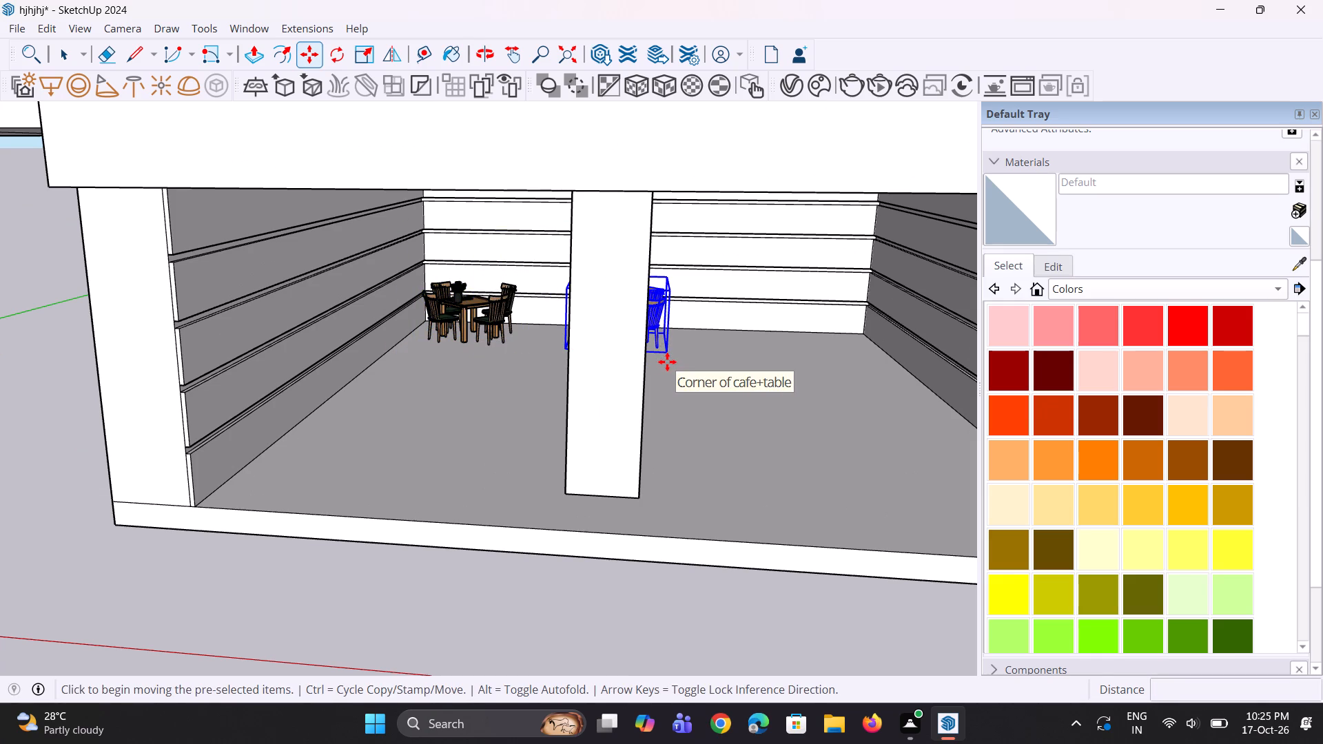
pyautogui.click(667, 353)
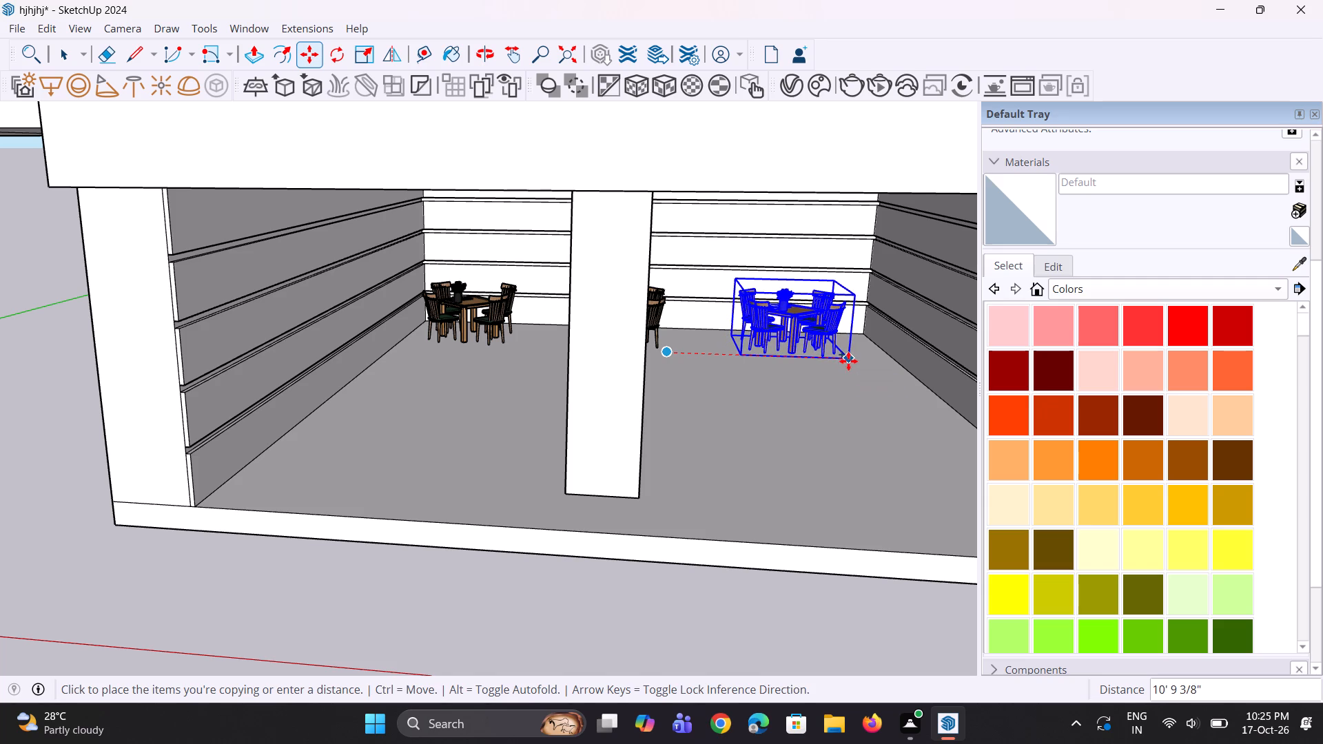
pyautogui.click(848, 361)
pyautogui.scroll(-5, 675, 360)
pyautogui.moveTo(666, 362); pyautogui.dragTo(622, 355, button='middle')
pyautogui.scroll(1, 624, 355)
pyautogui.press('space')
pyautogui.press('space')
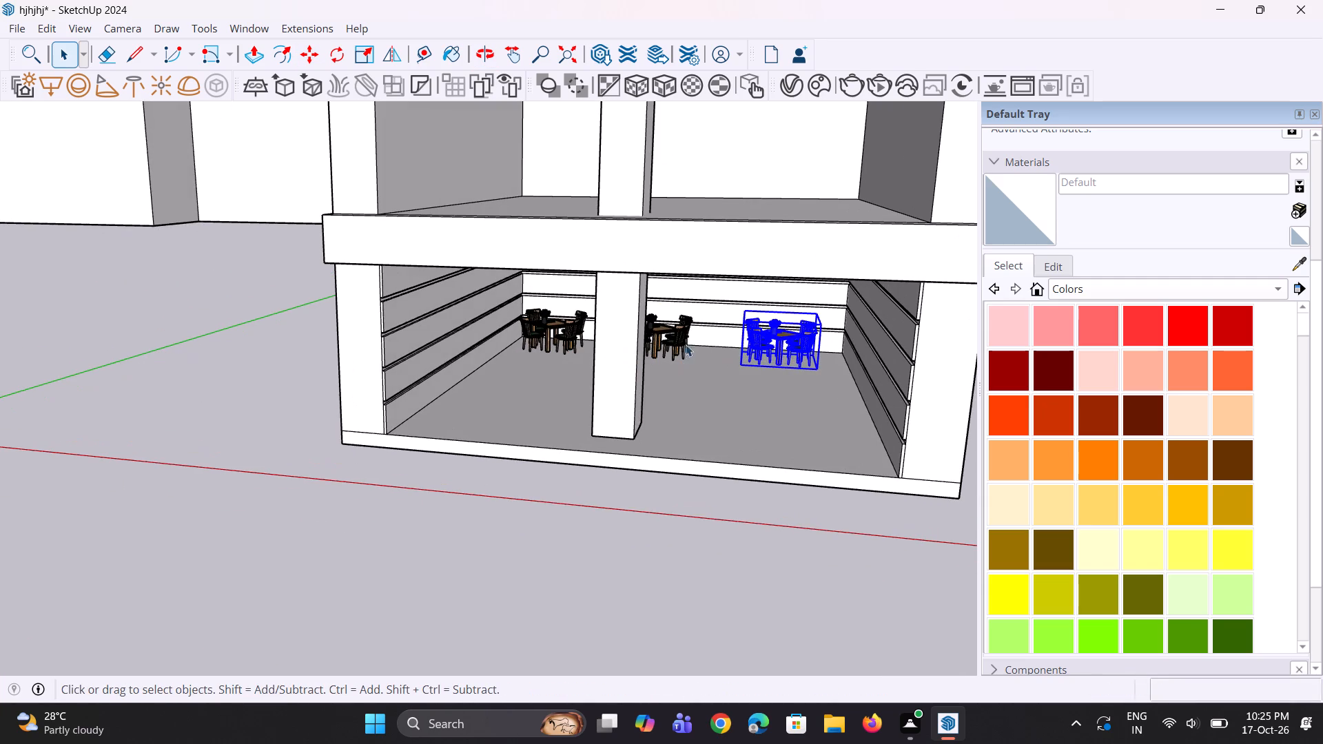
# Move the middle cafe table set about 1' along the back wall, toward the third set.
pyautogui.click(674, 337)
pyautogui.scroll(5, 673, 337)
pyautogui.press('m')
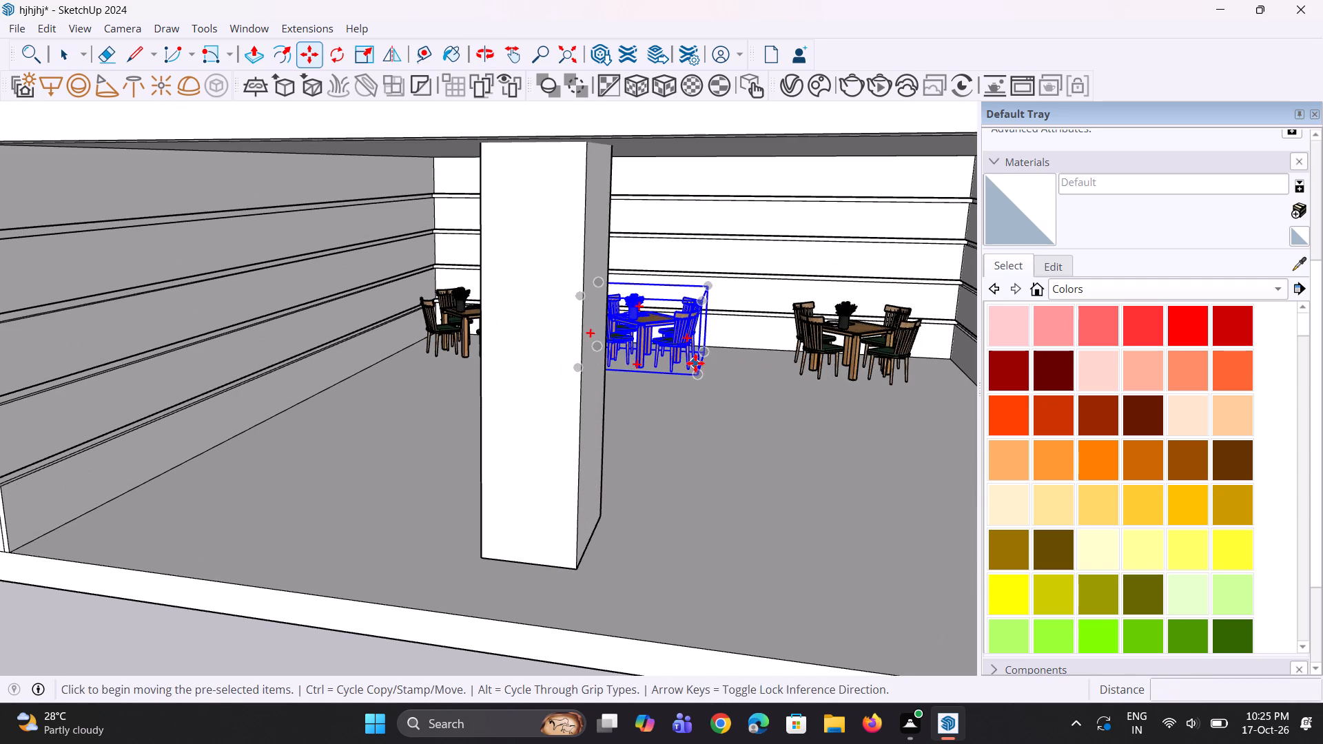
pyautogui.click(697, 373)
pyautogui.click(718, 375)
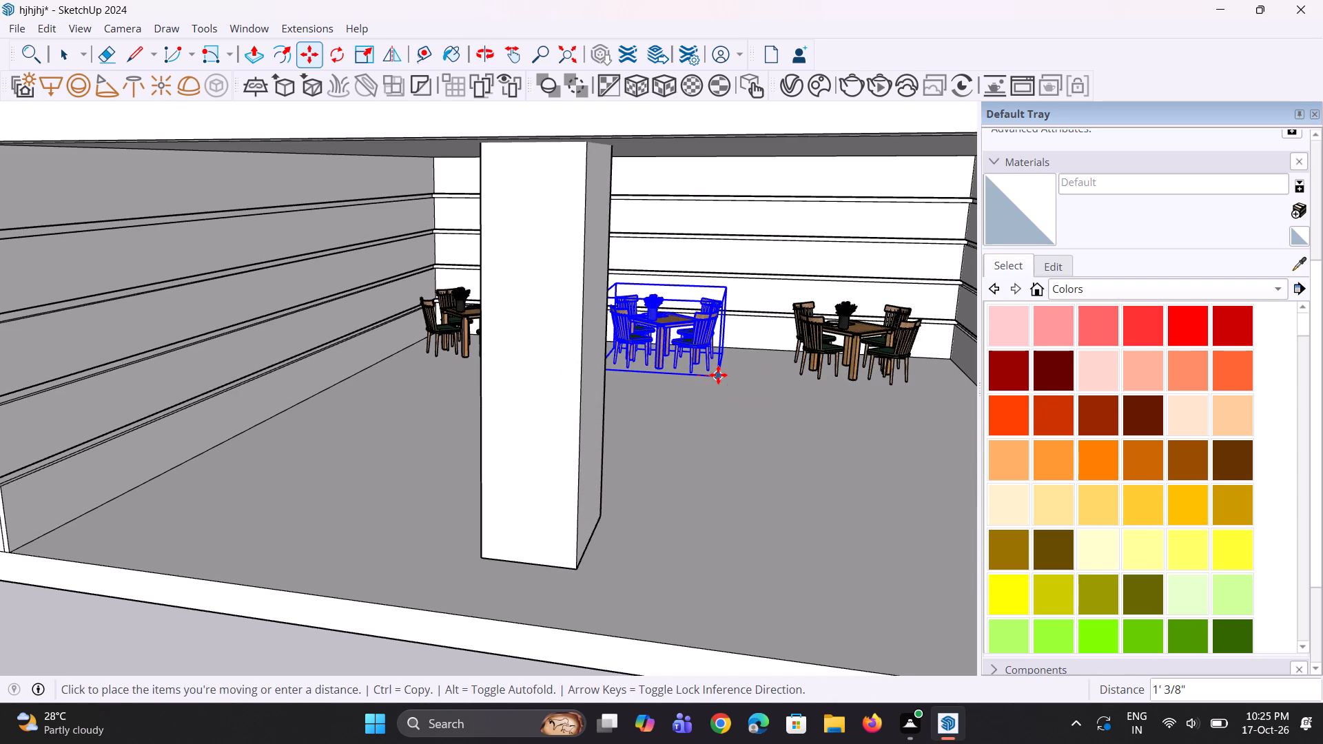
pyautogui.press('space')
pyautogui.press('space')
# Move the third cafe table set 6" along the red axis, toward the nearby side wall.
pyautogui.scroll(-4, 644, 357)
pyautogui.click(769, 338)
pyautogui.scroll(2, 783, 368)
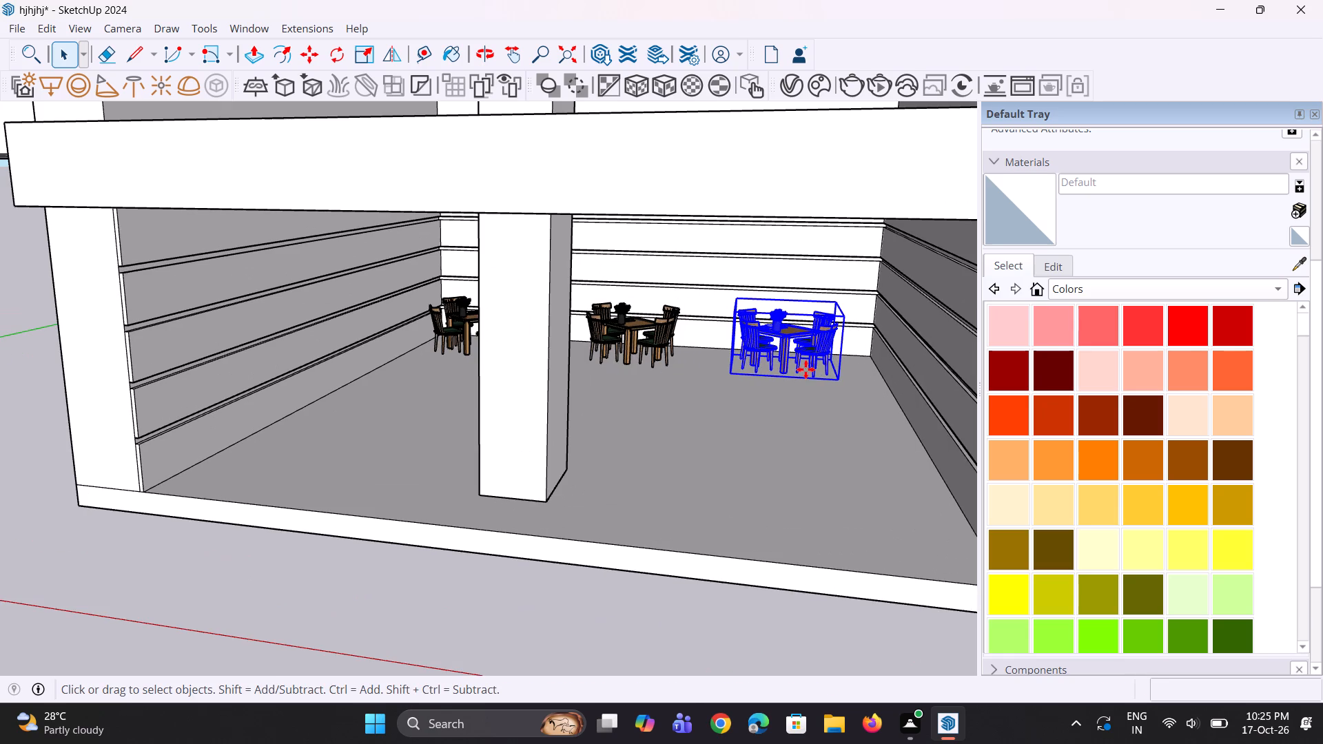
pyautogui.press('m')
pyautogui.click(810, 369)
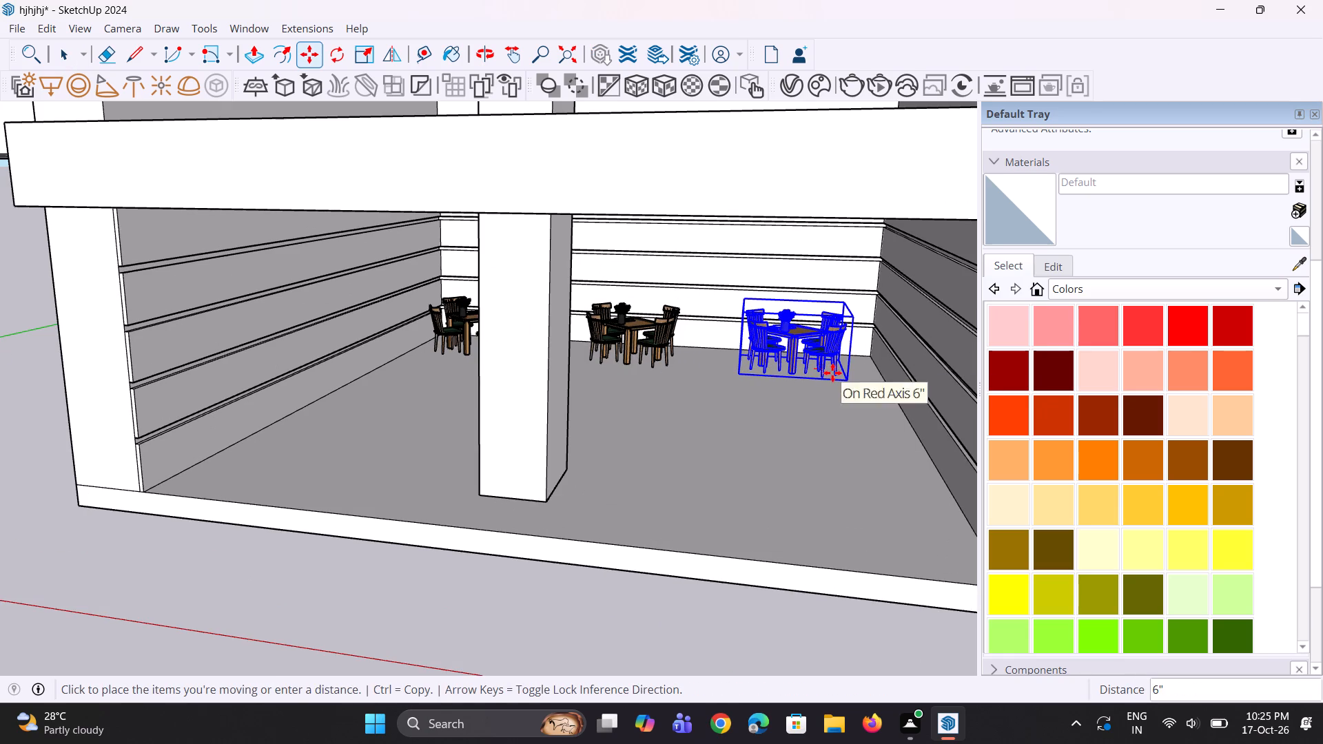
pyautogui.click(832, 373)
pyautogui.press('space')
# Copy the back row of three cafe table sets about 8' 7" toward the open front of the ground floor.
pyautogui.keyDown('ctrl'); pyautogui.click(638, 342); pyautogui.keyUp('ctrl')
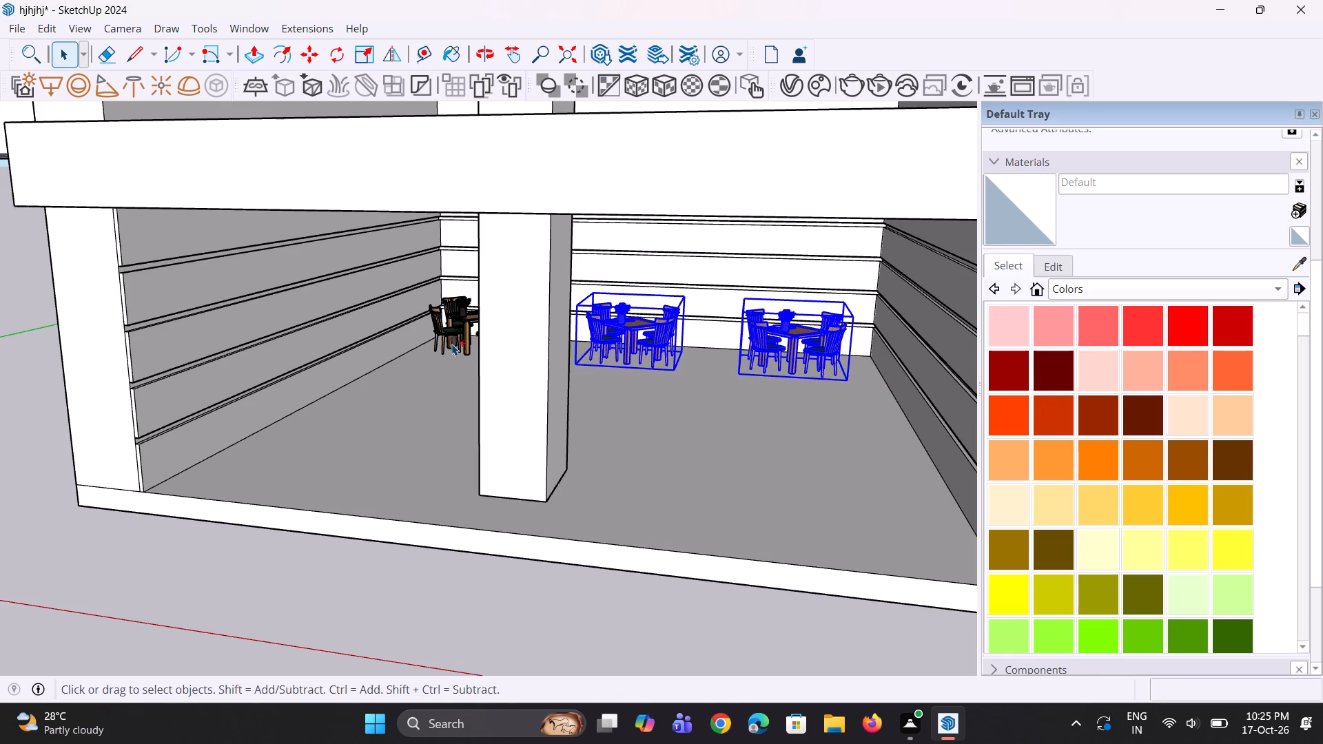
pyautogui.keyDown('ctrl'); pyautogui.click(451, 344); pyautogui.keyUp('ctrl')
pyautogui.scroll(-5, 477, 338)
pyautogui.moveTo(525, 382); pyautogui.dragTo(520, 409, button='middle')
pyautogui.scroll(2, 648, 397)
pyautogui.press('m')
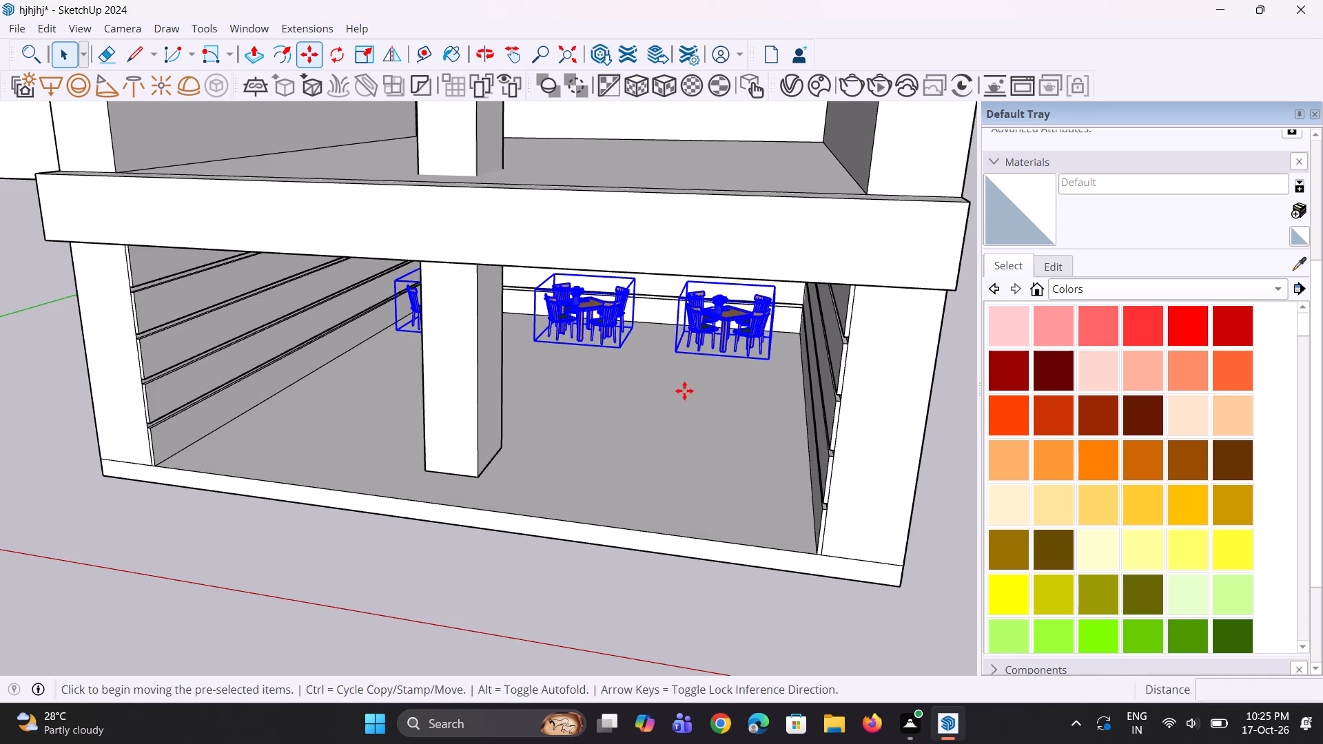
pyautogui.scroll(1, 752, 370)
pyautogui.click(773, 354)
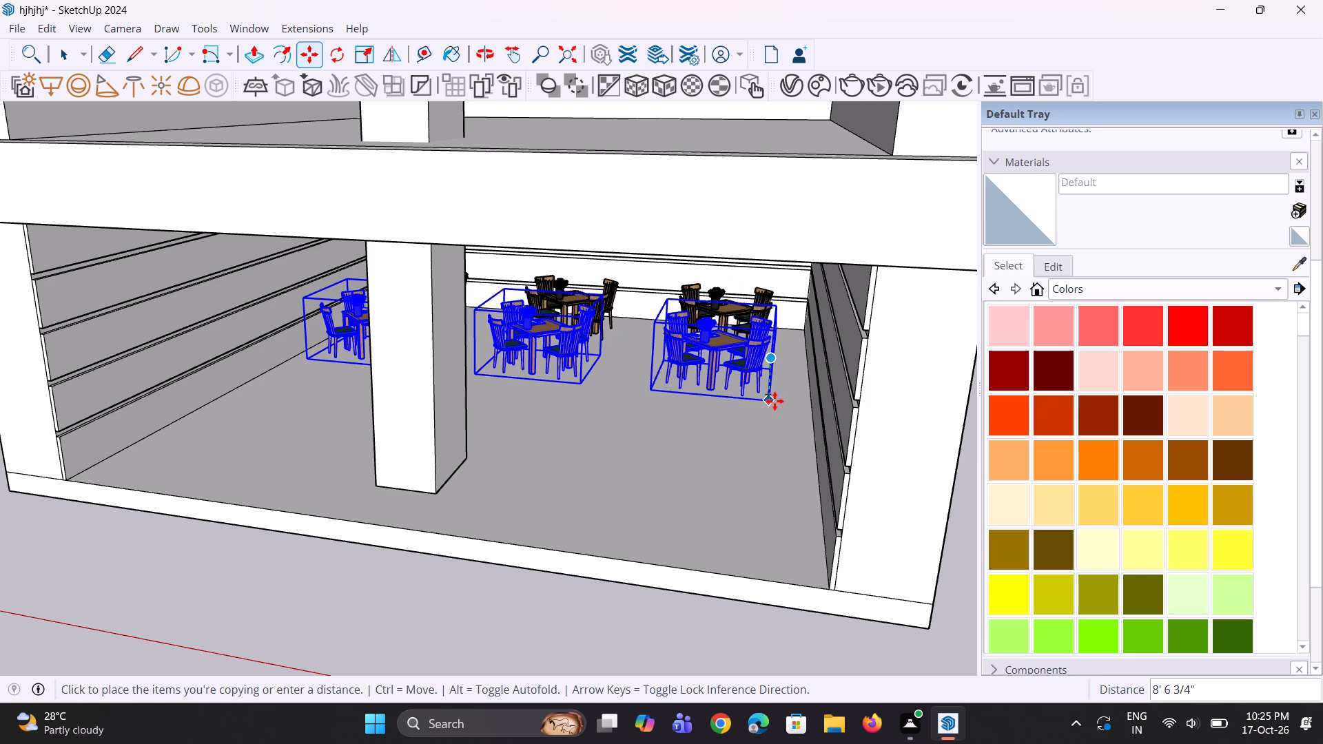
pyautogui.click(773, 406)
# Array the copied row of table sets by 2 at the same spacing toward the front.
pyautogui.moveTo(759, 416); pyautogui.dragTo(753, 402, button='middle')
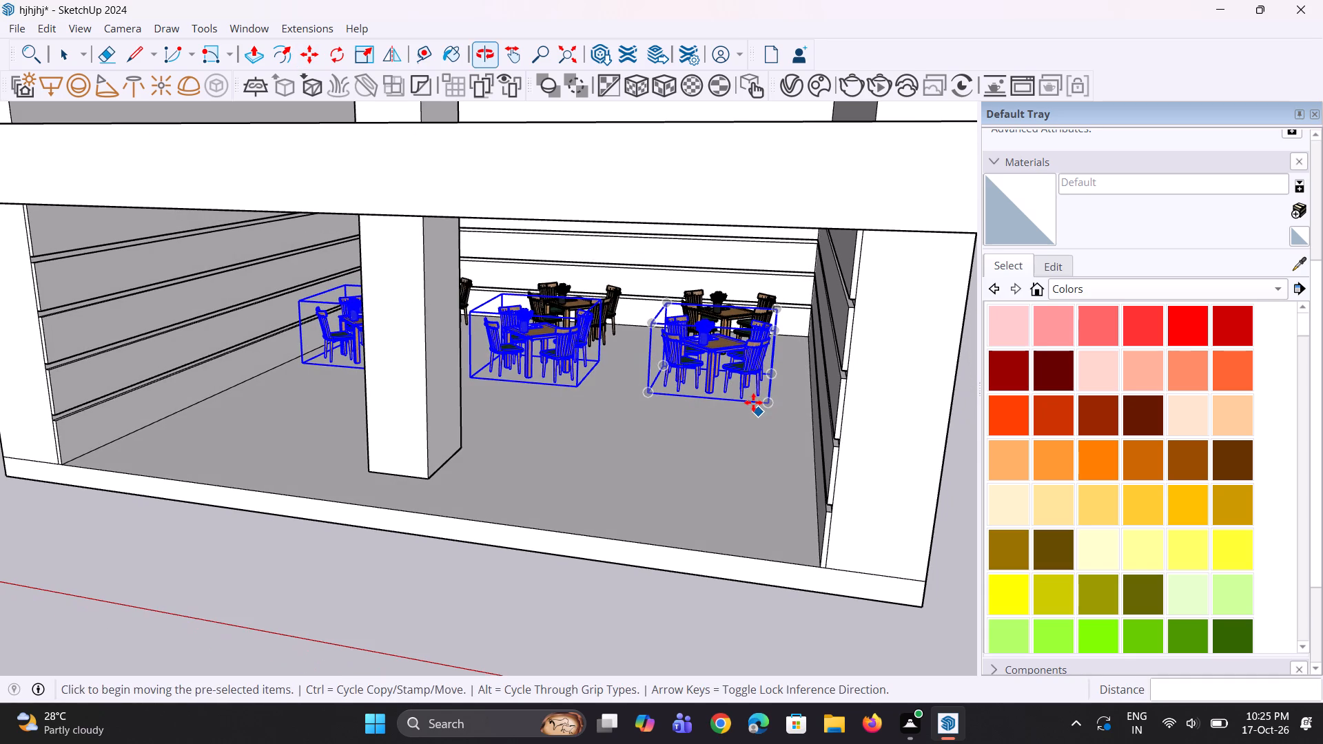
pyautogui.write('*2')
pyautogui.press('Return')
pyautogui.moveTo(575, 448); pyautogui.dragTo(524, 471, button='middle')
pyautogui.hscroll(5, 535, 469)
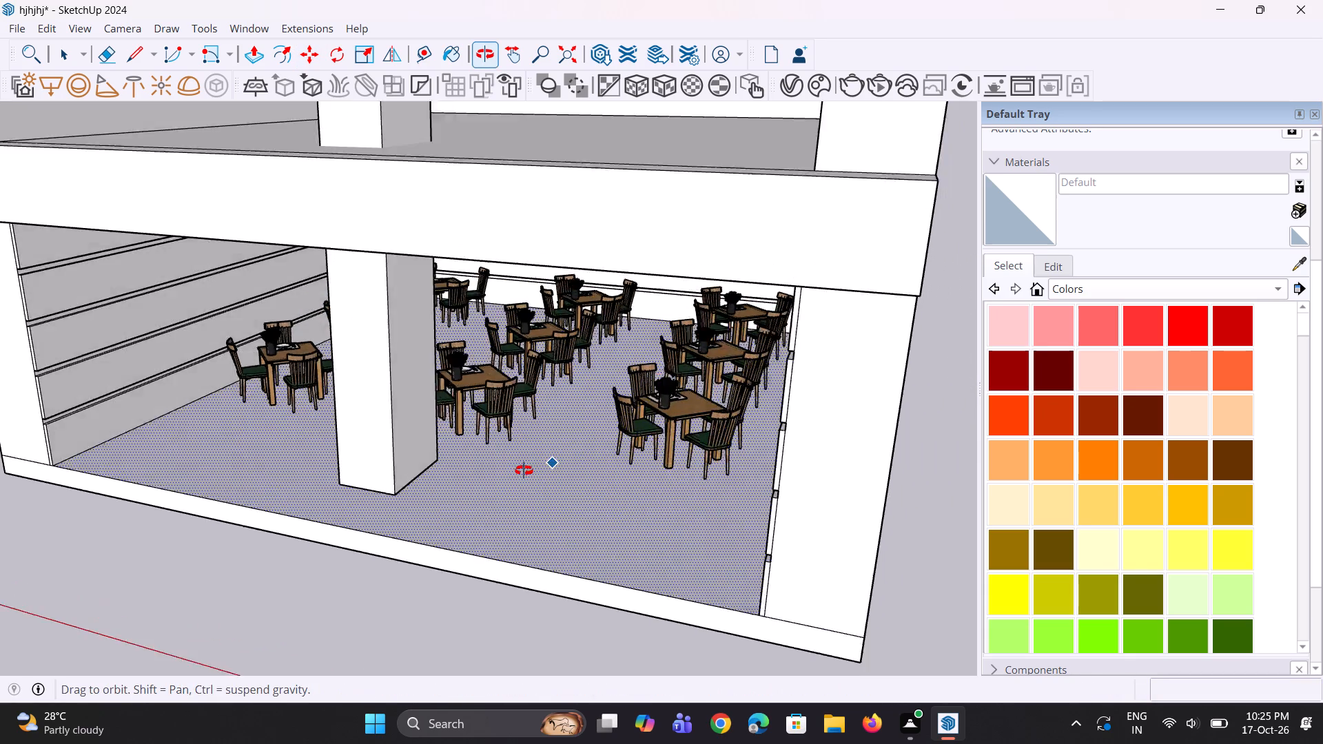
pyautogui.hscroll(13, 524, 471)
pyautogui.moveTo(524, 471); pyautogui.dragTo(532, 463, button='middle')
pyautogui.scroll(8, 481, 490)
pyautogui.press('space')
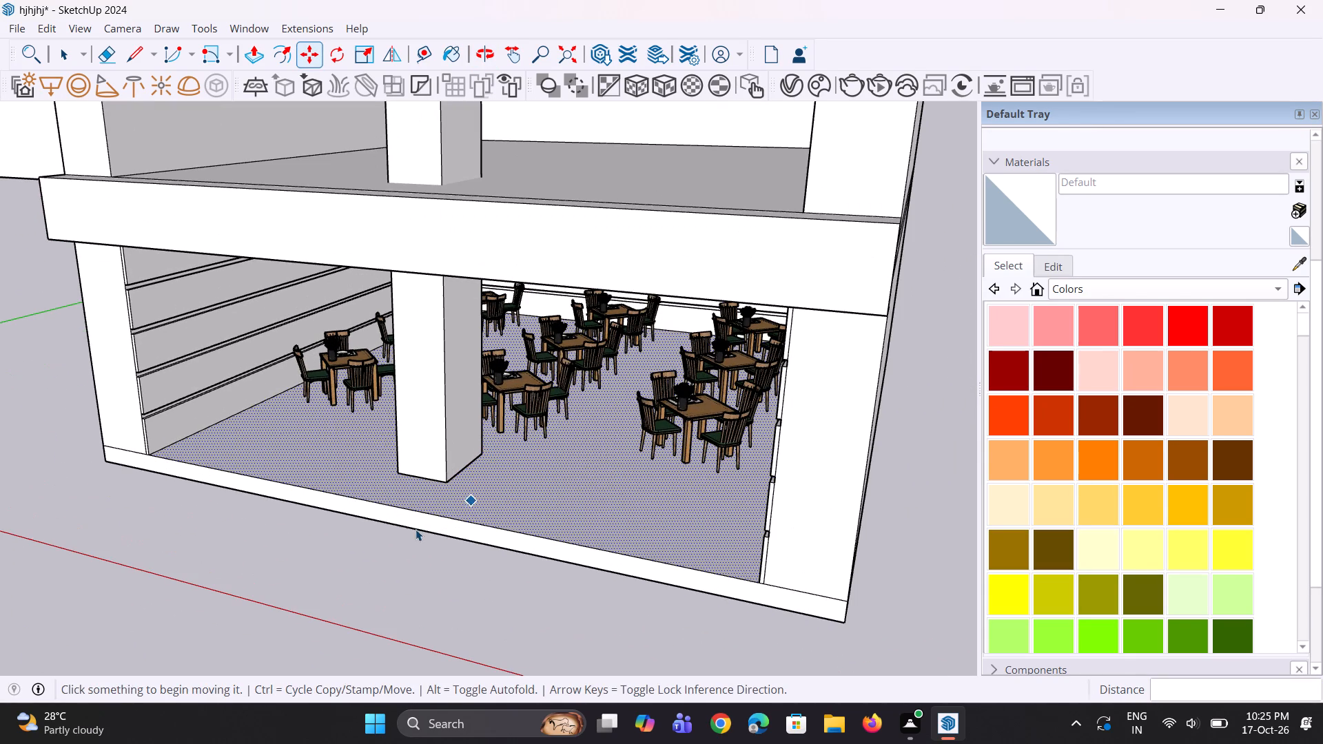
pyautogui.click(416, 529)
# Import the Tulip+Table+++Banquette model from Downloads and place it on open ground beside the building.
pyautogui.scroll(-5, 527, 426)
pyautogui.moveTo(527, 426); pyautogui.dragTo(637, 380, button='middle')
pyautogui.scroll(4, 539, 385)
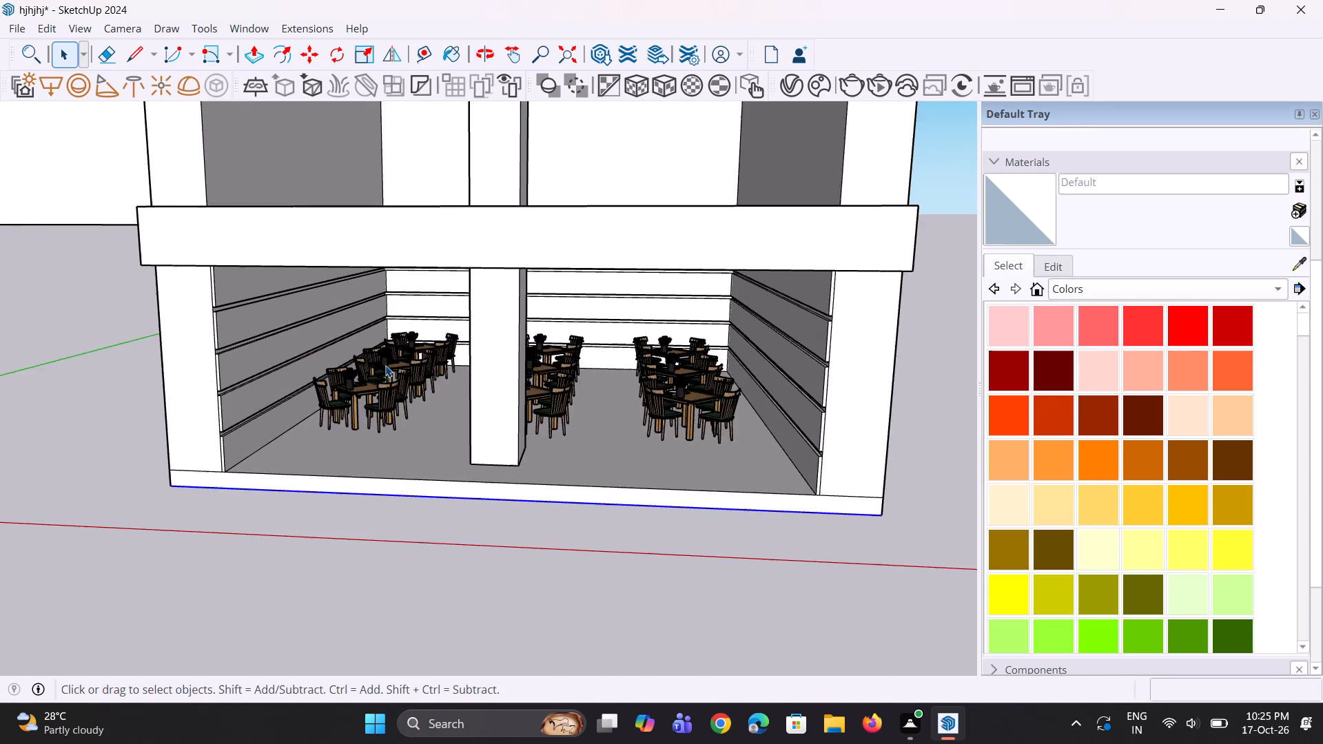
pyautogui.scroll(9, 385, 365)
pyautogui.scroll(-12, 365, 380)
pyautogui.moveTo(357, 393); pyautogui.dragTo(357, 431, button='middle')
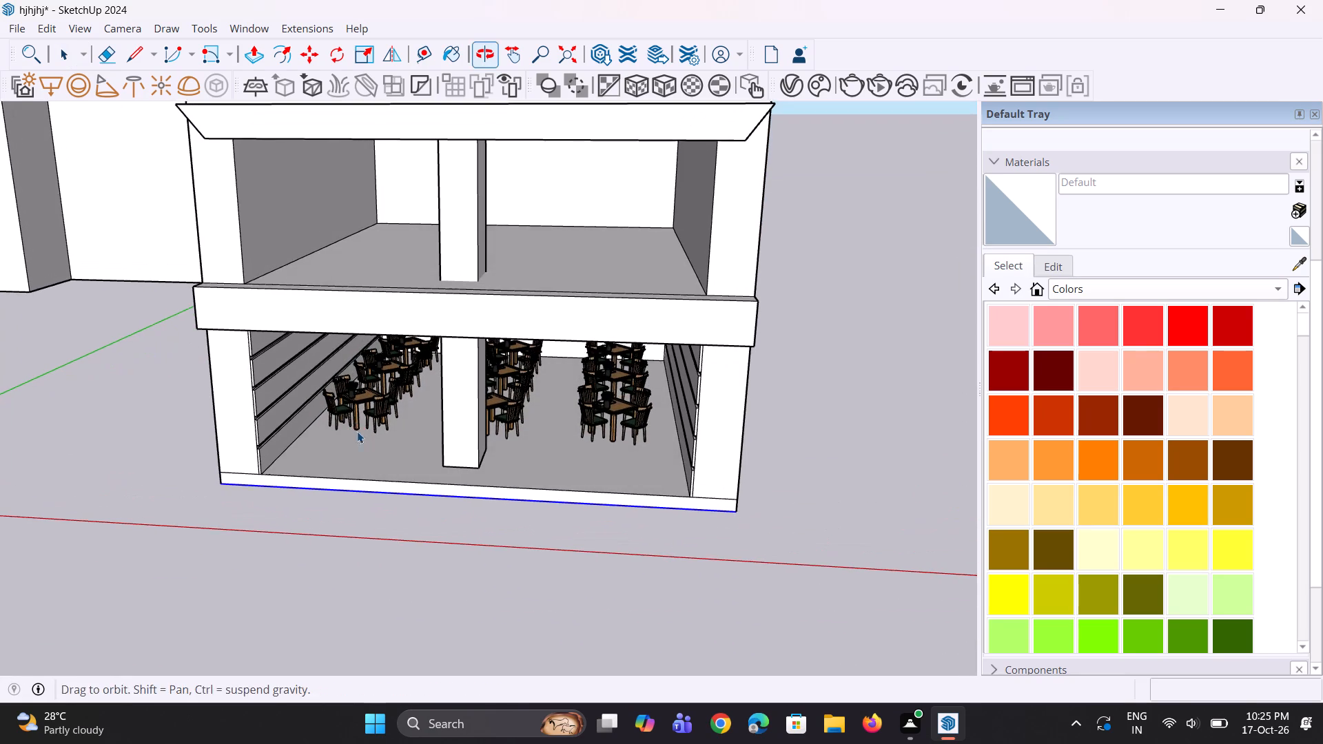
pyautogui.click(22, 34)
pyautogui.click(113, 273)
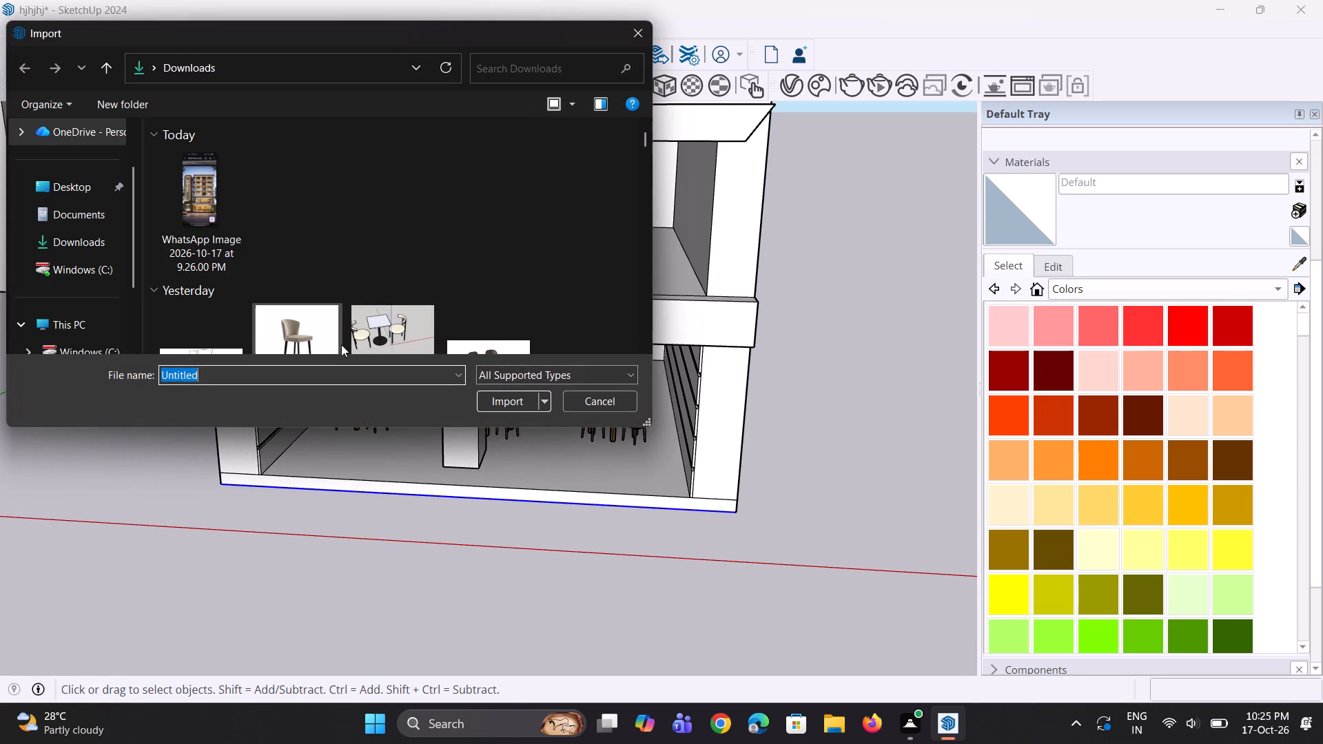
pyautogui.scroll(-5, 221, 271)
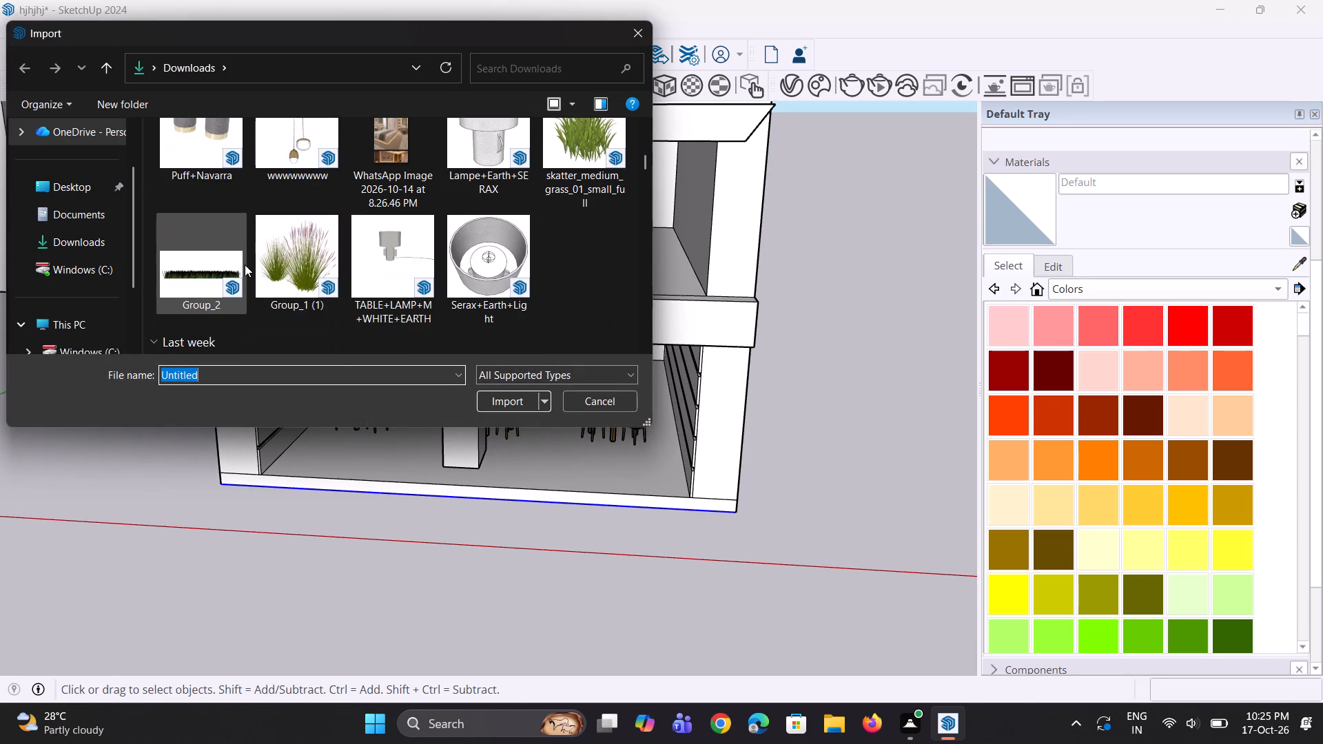
pyautogui.scroll(4, 245, 265)
pyautogui.scroll(-3, 245, 265)
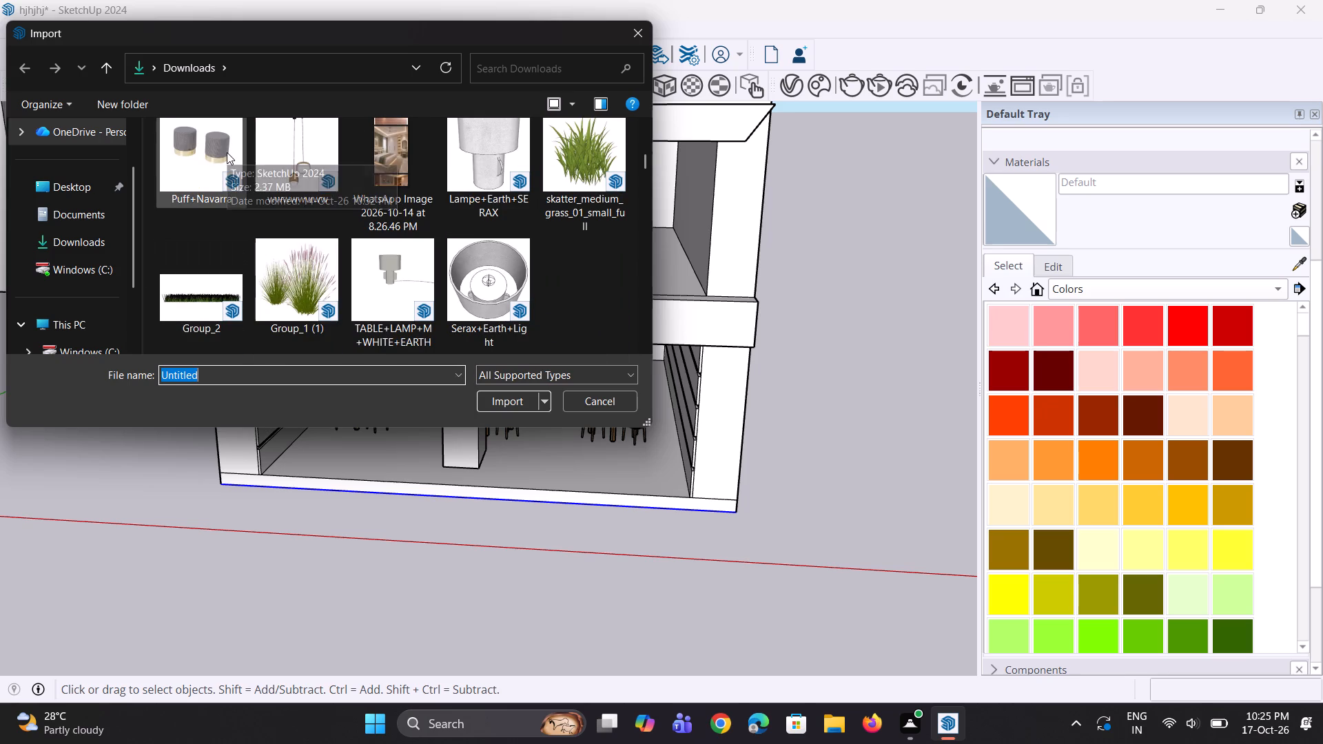
pyautogui.scroll(-2, 325, 241)
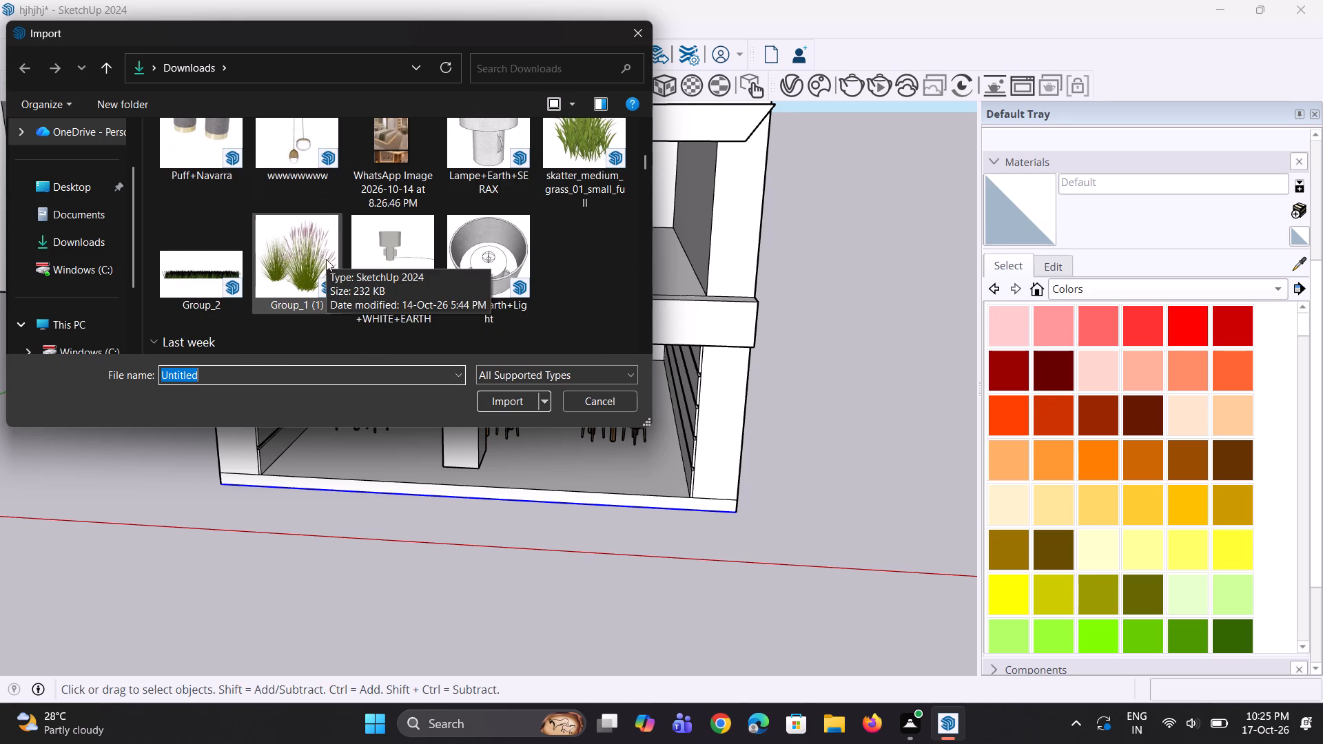
pyautogui.scroll(-1, 326, 259)
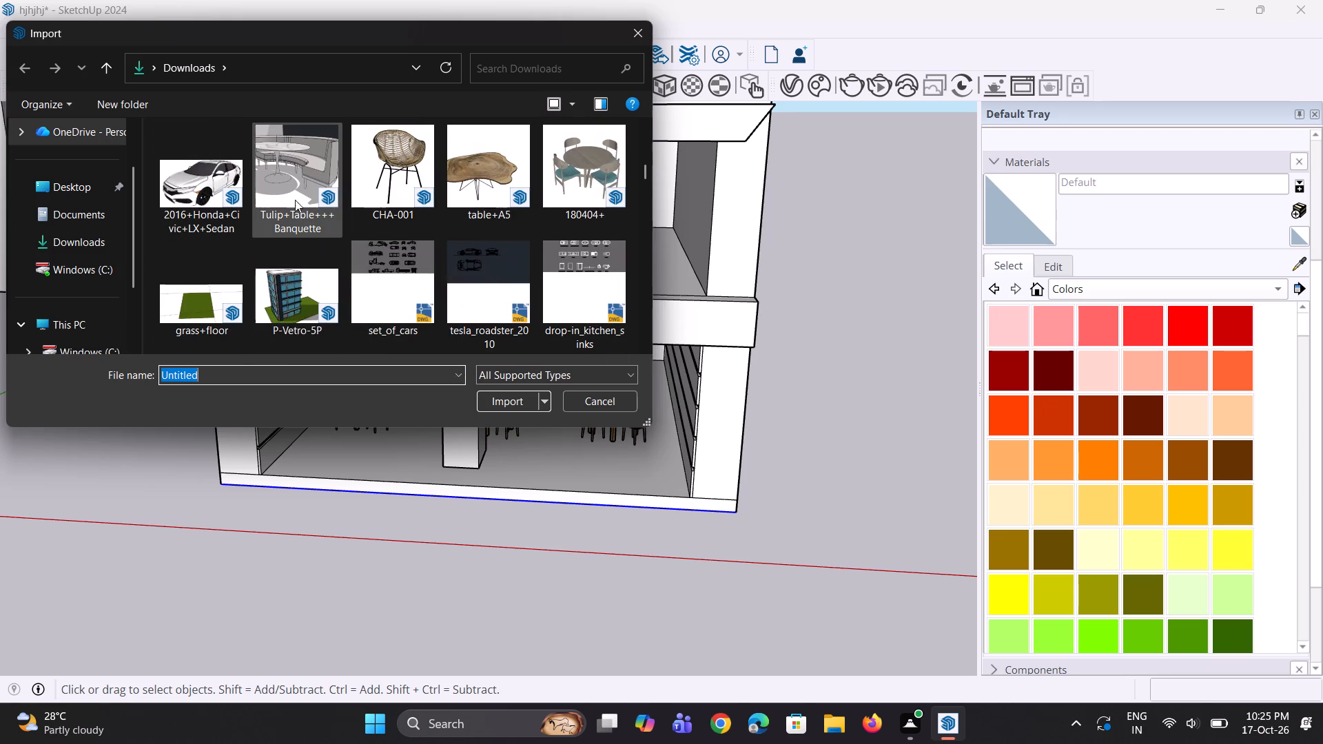
pyautogui.click(282, 182)
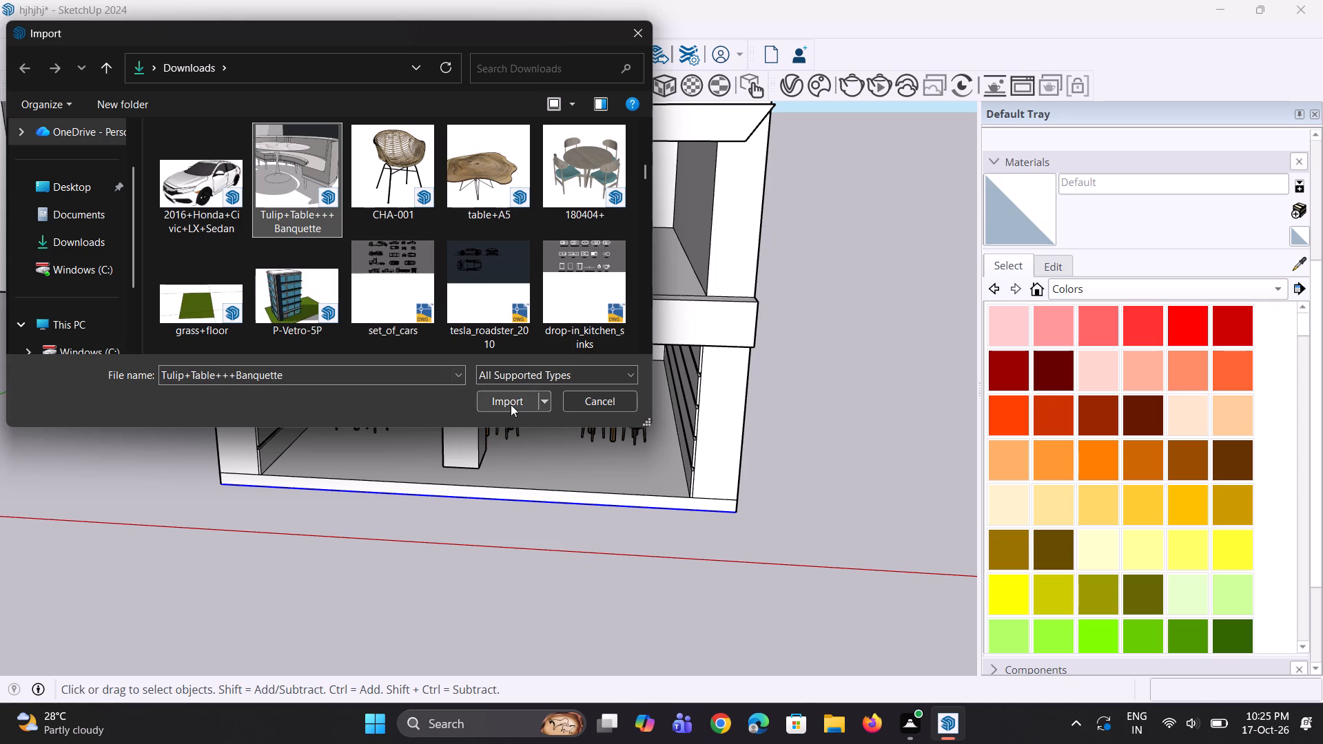
pyautogui.click(512, 402)
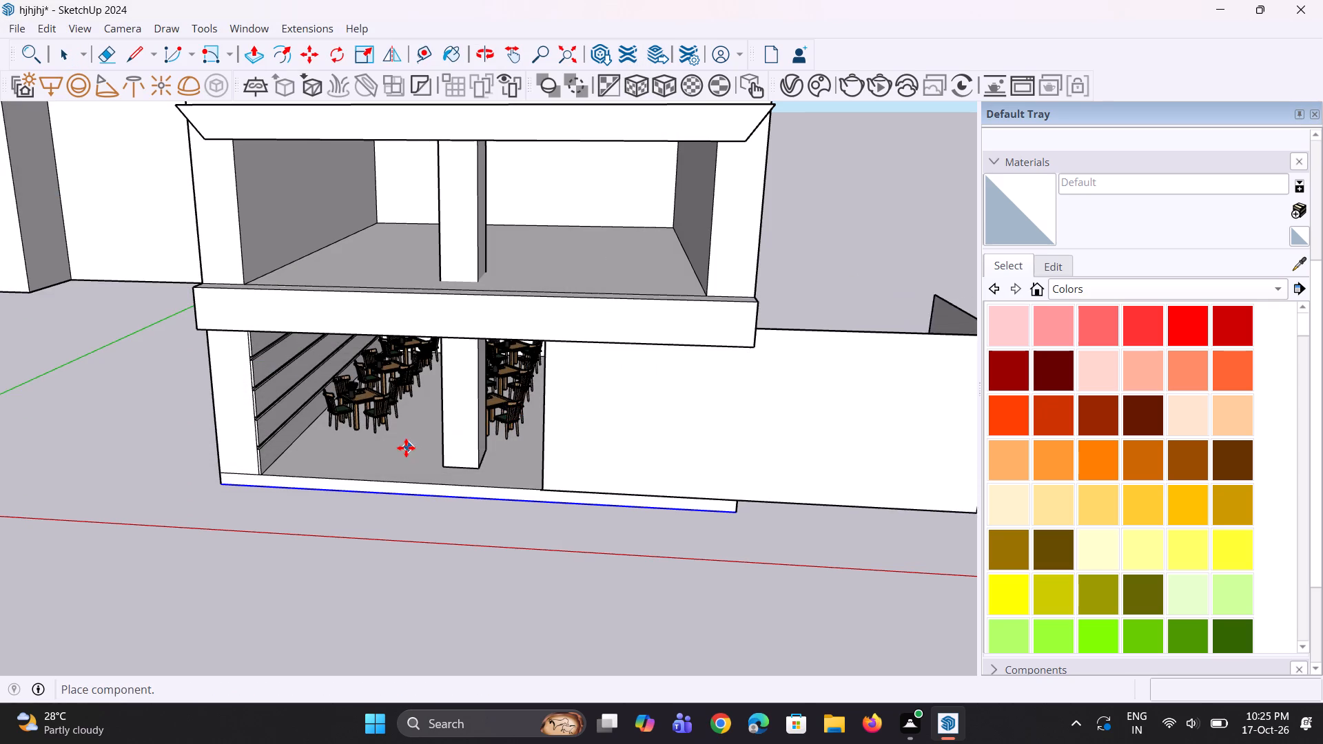
pyautogui.scroll(-10, 405, 448)
pyautogui.click(628, 417)
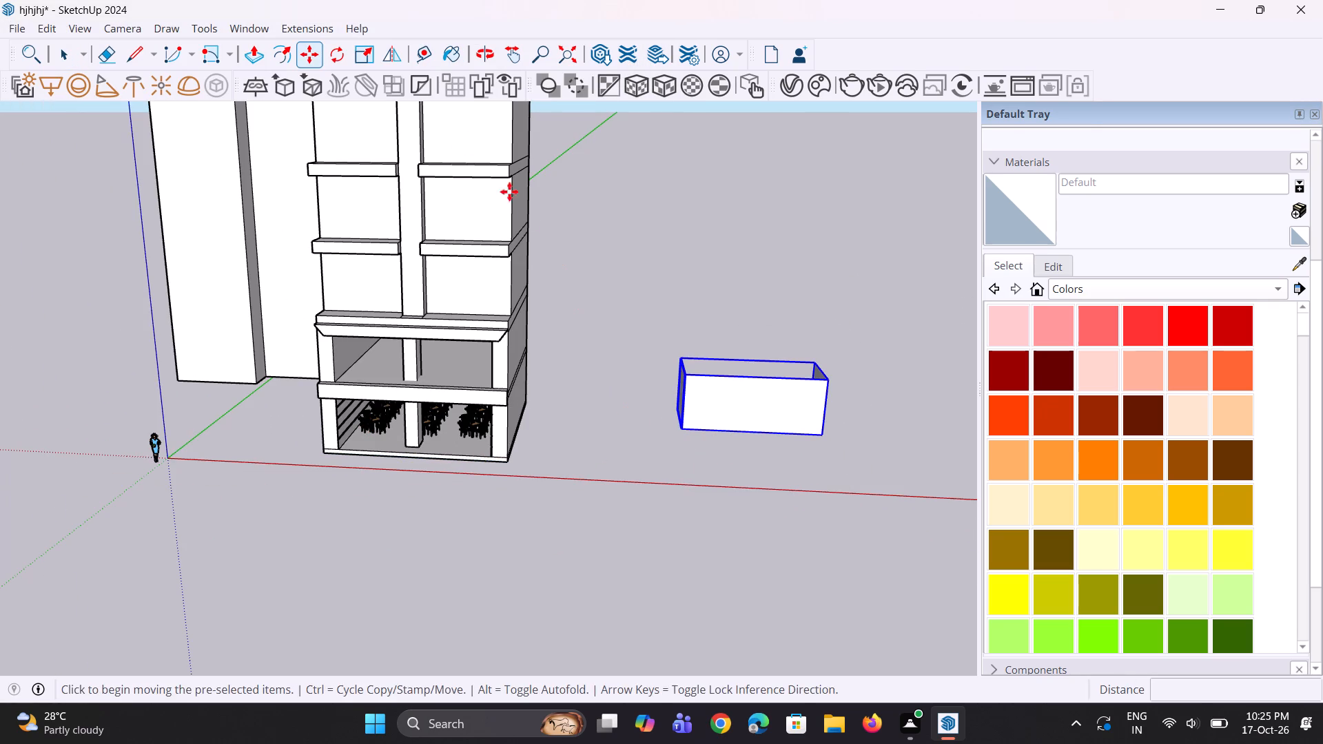
# Rotate the imported banquette room 90 degrees about the vertical axis.
pyautogui.click(349, 59)
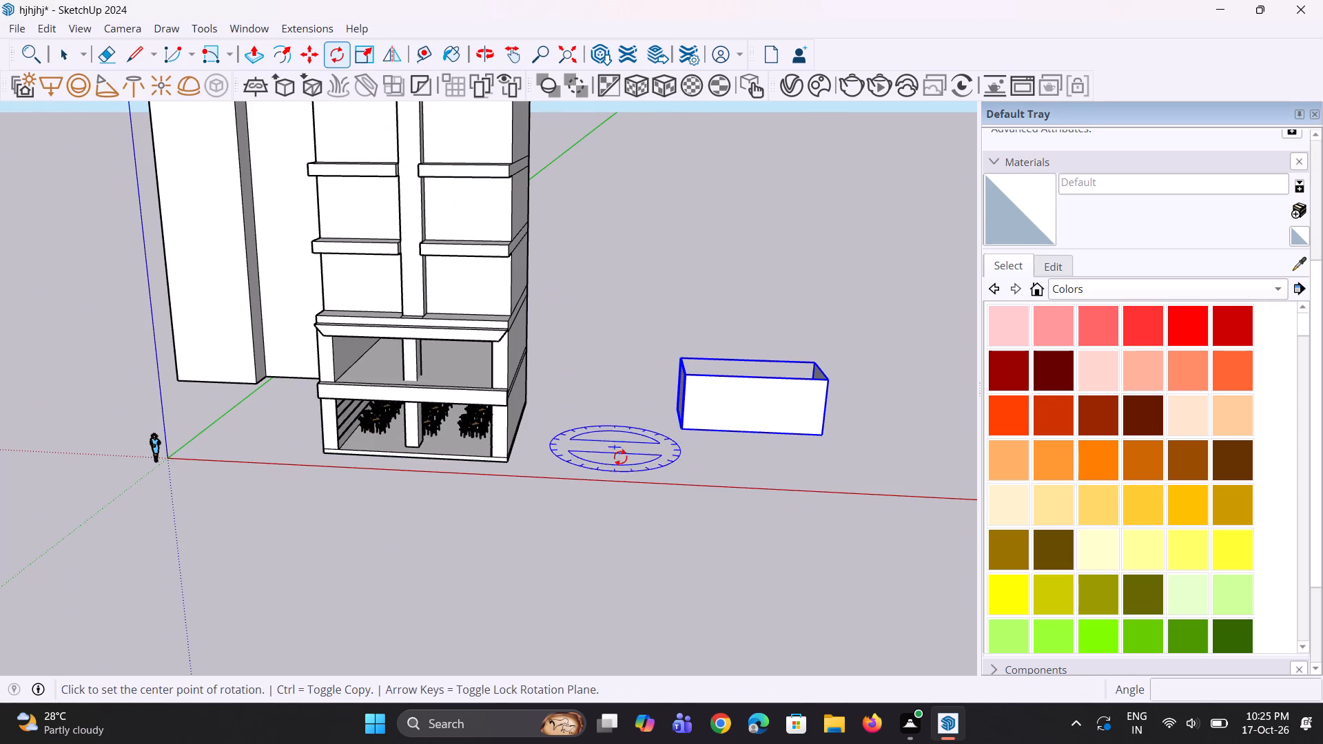
pyautogui.click(622, 459)
pyautogui.click(721, 470)
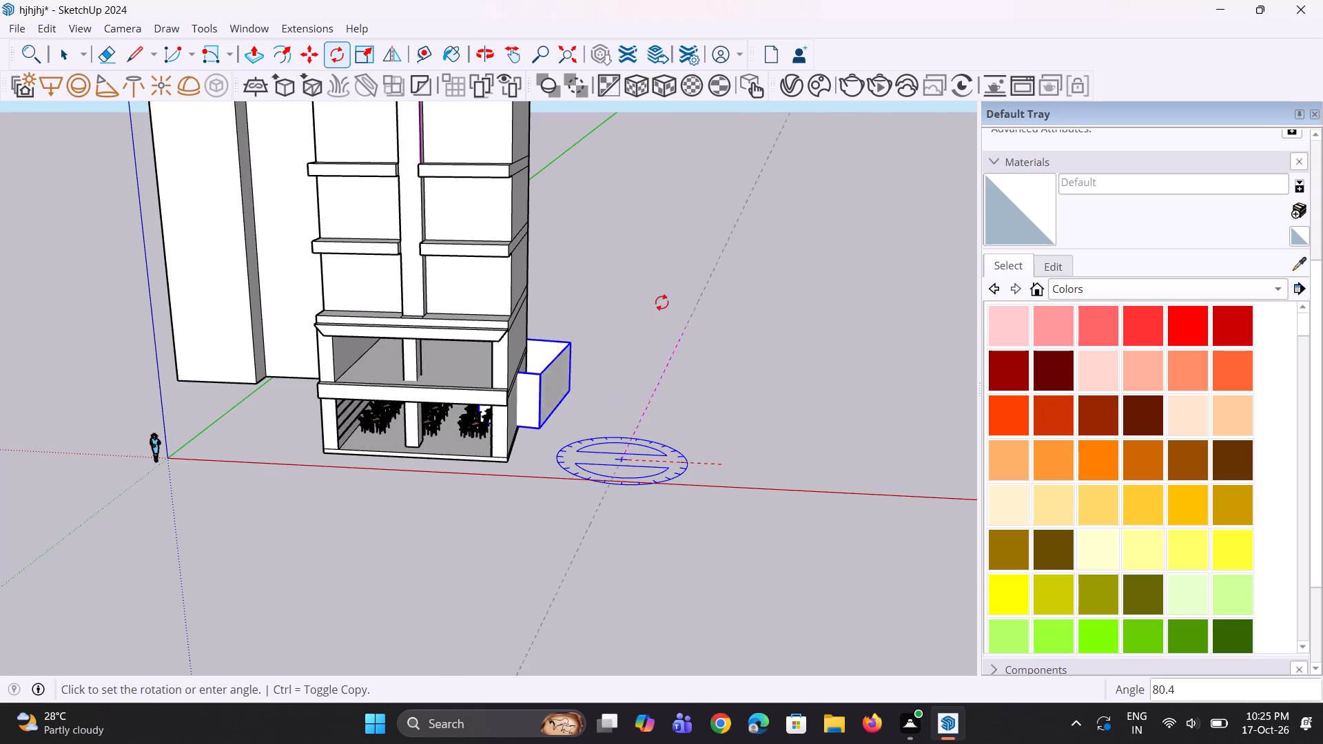
pyautogui.click(626, 302)
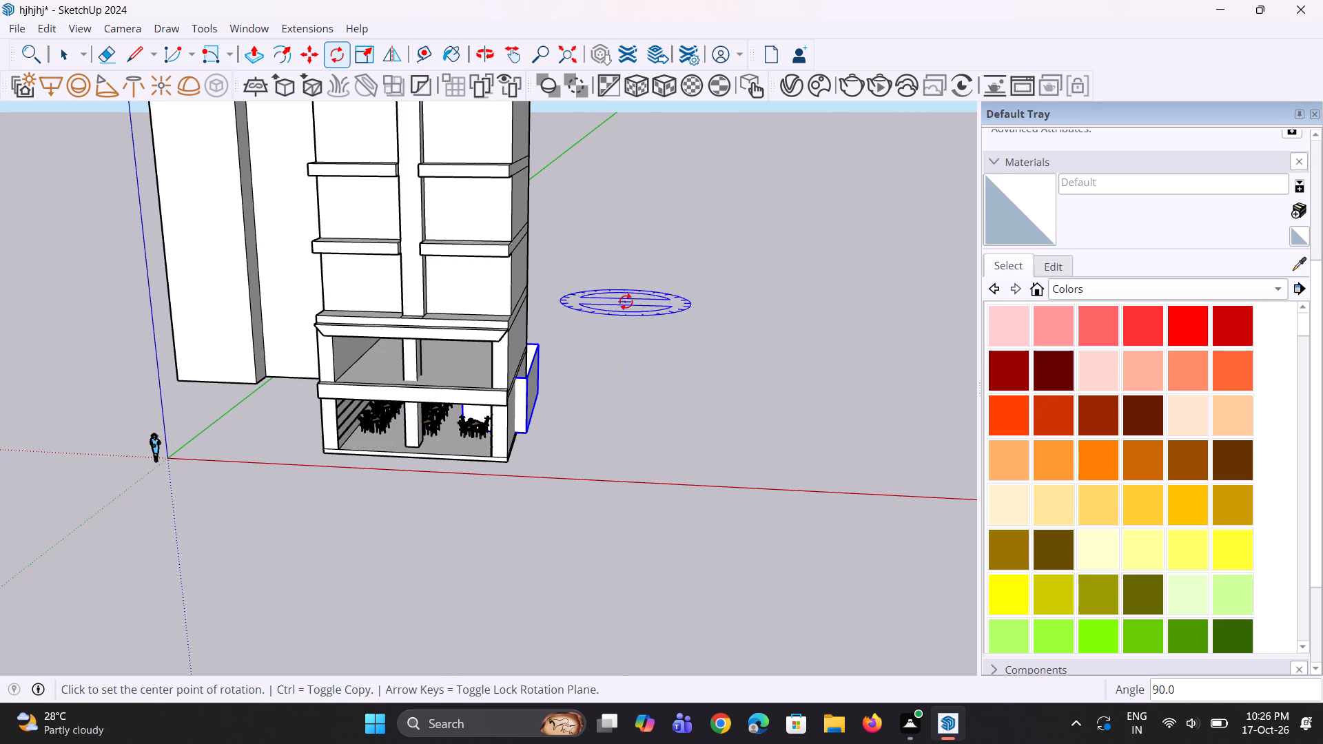
# Move the rotated banquette room clear of the building's side wall onto the open ground.
pyautogui.scroll(4, 554, 453)
pyautogui.press('m')
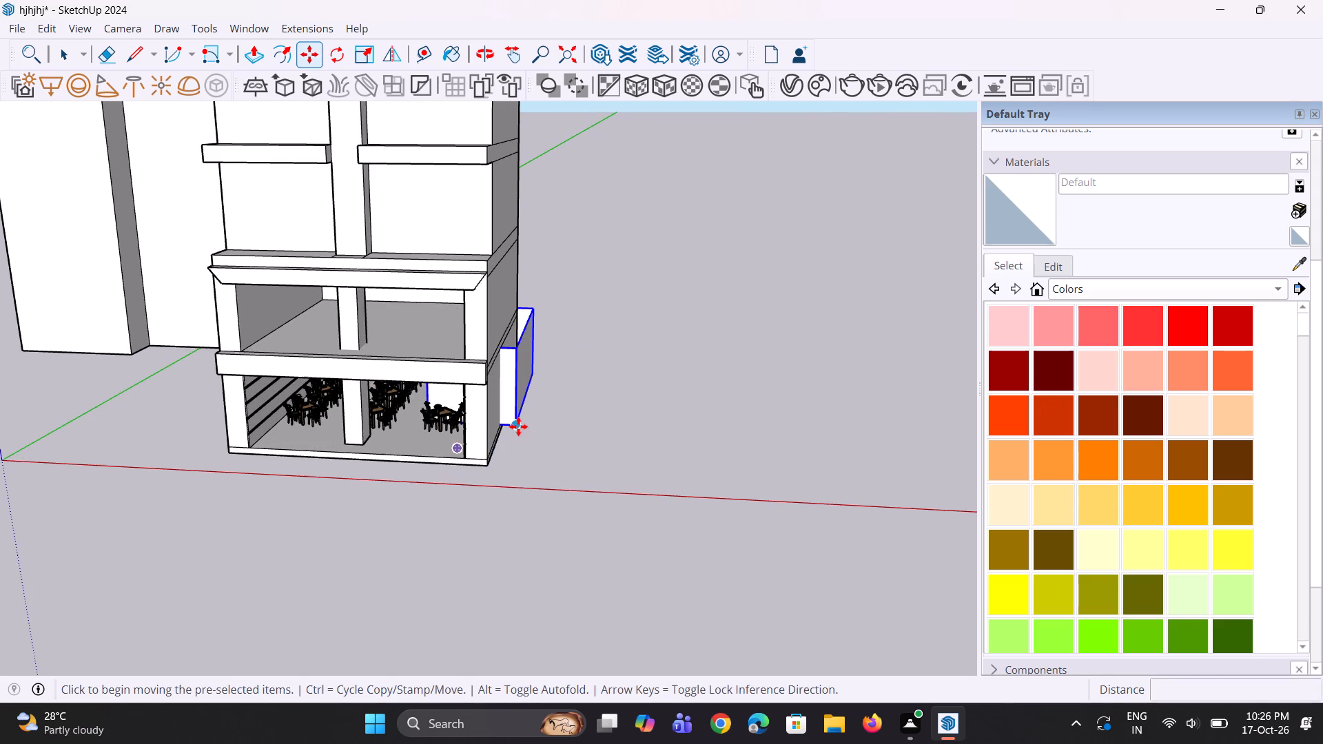
pyautogui.click(517, 426)
pyautogui.click(773, 463)
# Explode the imported banquette room component into separate objects and clear the selection.
pyautogui.moveTo(628, 474); pyautogui.dragTo(910, 558, button='middle')
pyautogui.scroll(5, 613, 349)
pyautogui.rightClick(675, 378)
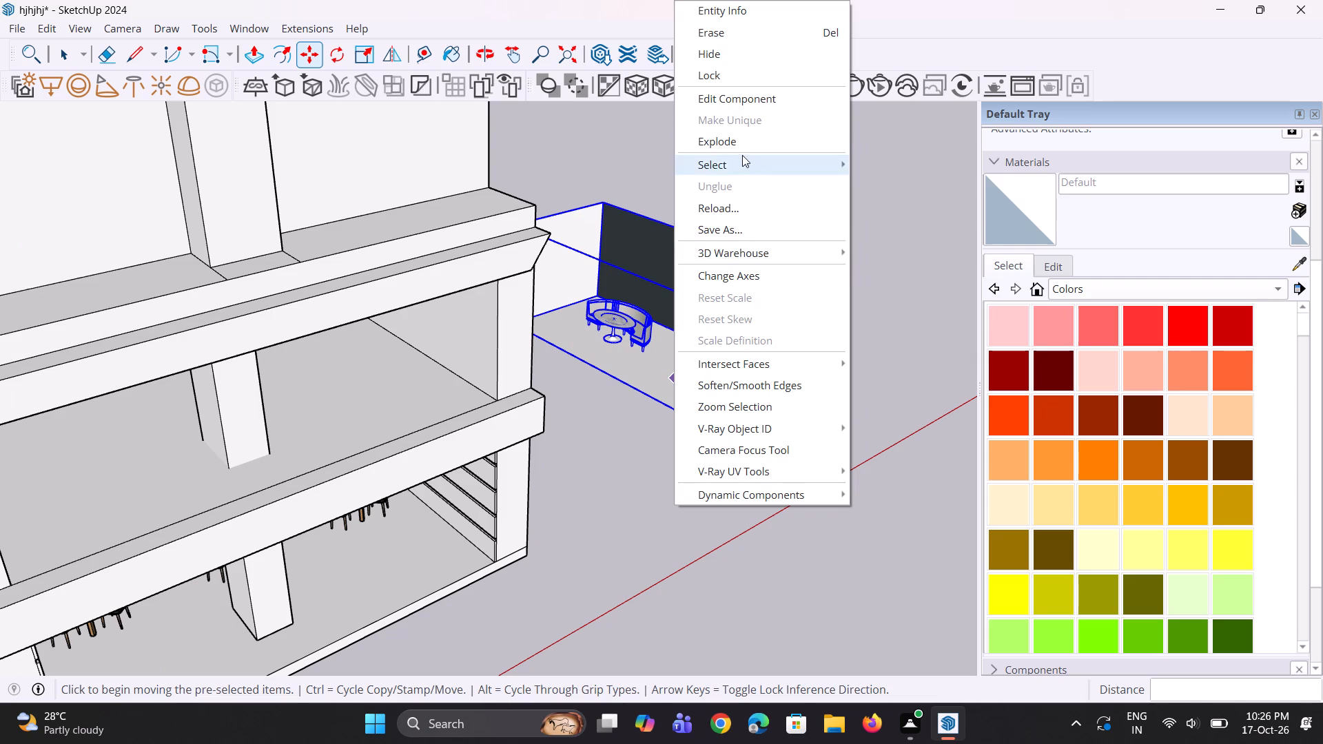
pyautogui.click(746, 149)
pyautogui.click(665, 477)
pyautogui.press('space')
pyautogui.click(665, 477)
pyautogui.press('space')
pyautogui.click(665, 477)
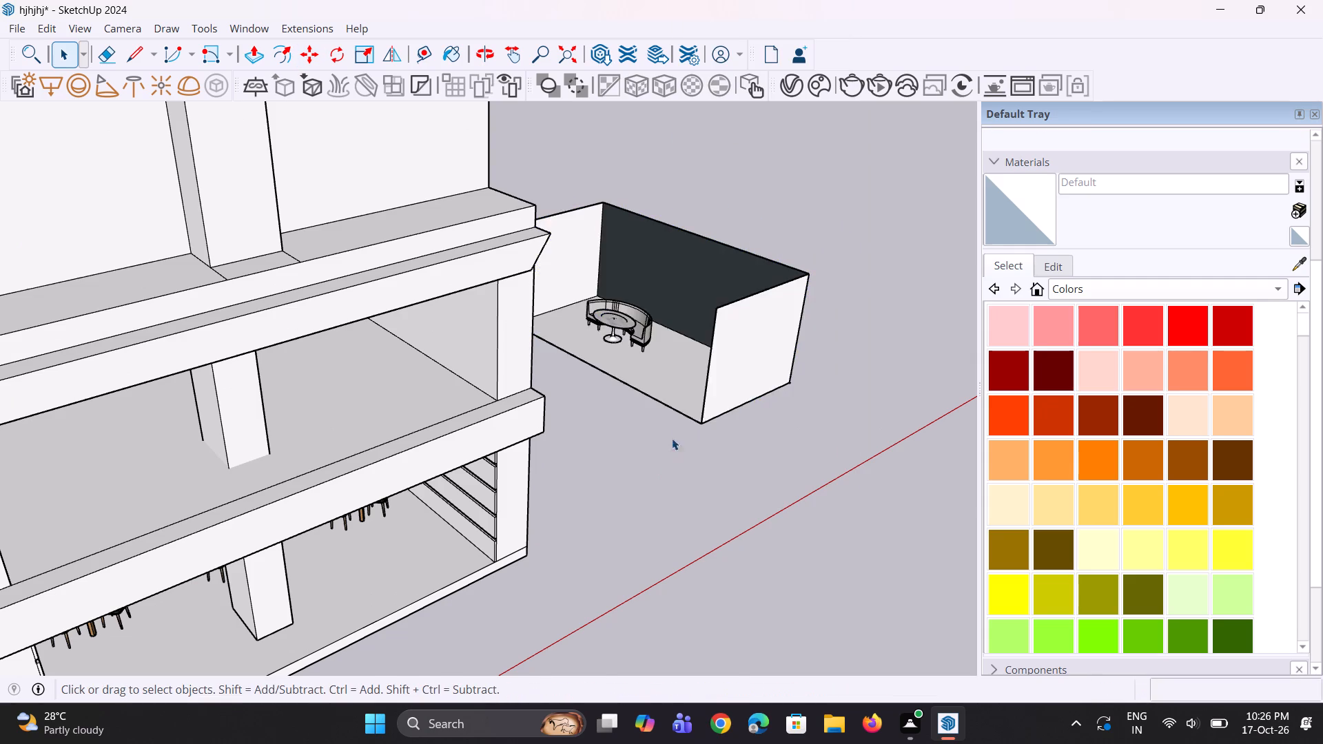
# Group the curved banquette together with its round tulip table, leaving out the room's walls and floor.
pyautogui.scroll(3, 671, 374)
pyautogui.click(718, 451)
pyautogui.scroll(2, 718, 446)
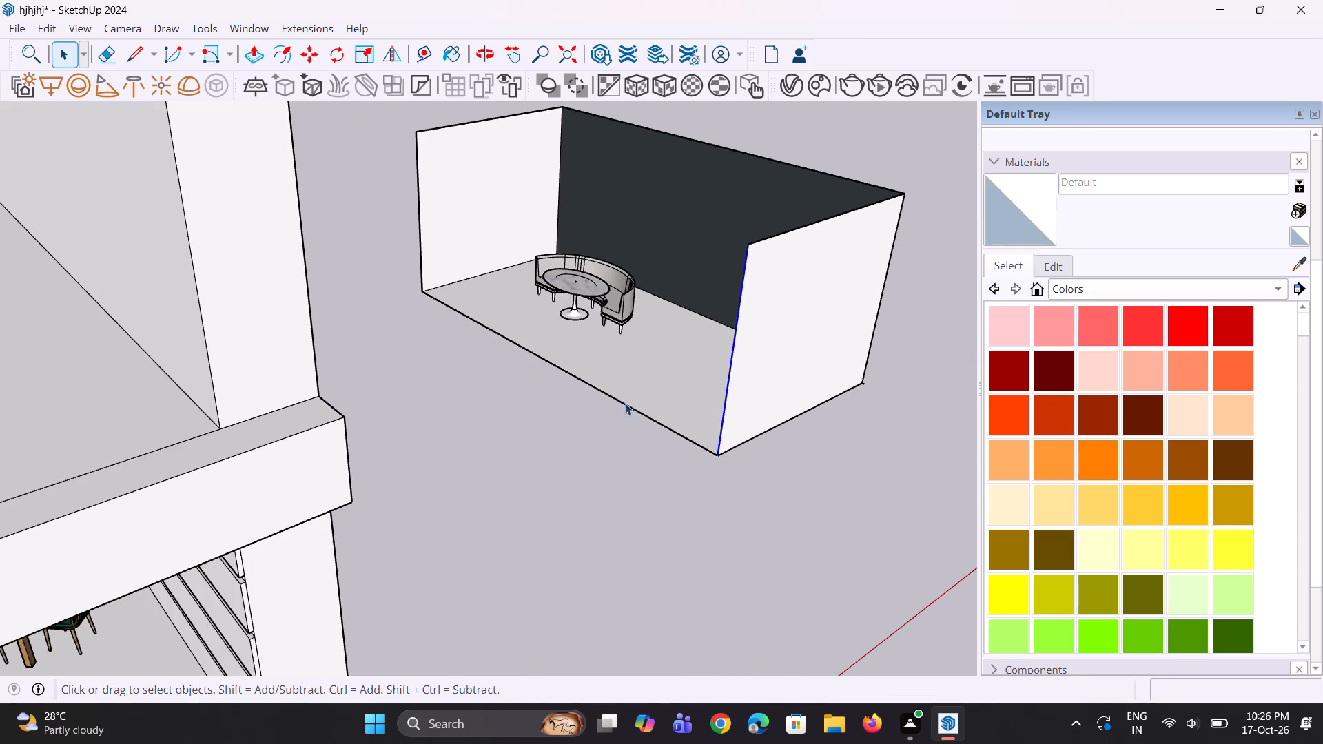
pyautogui.moveTo(625, 402); pyautogui.dragTo(706, 499, button='middle')
pyautogui.scroll(2, 474, 165)
pyautogui.moveTo(470, 186); pyautogui.dragTo(566, 297)
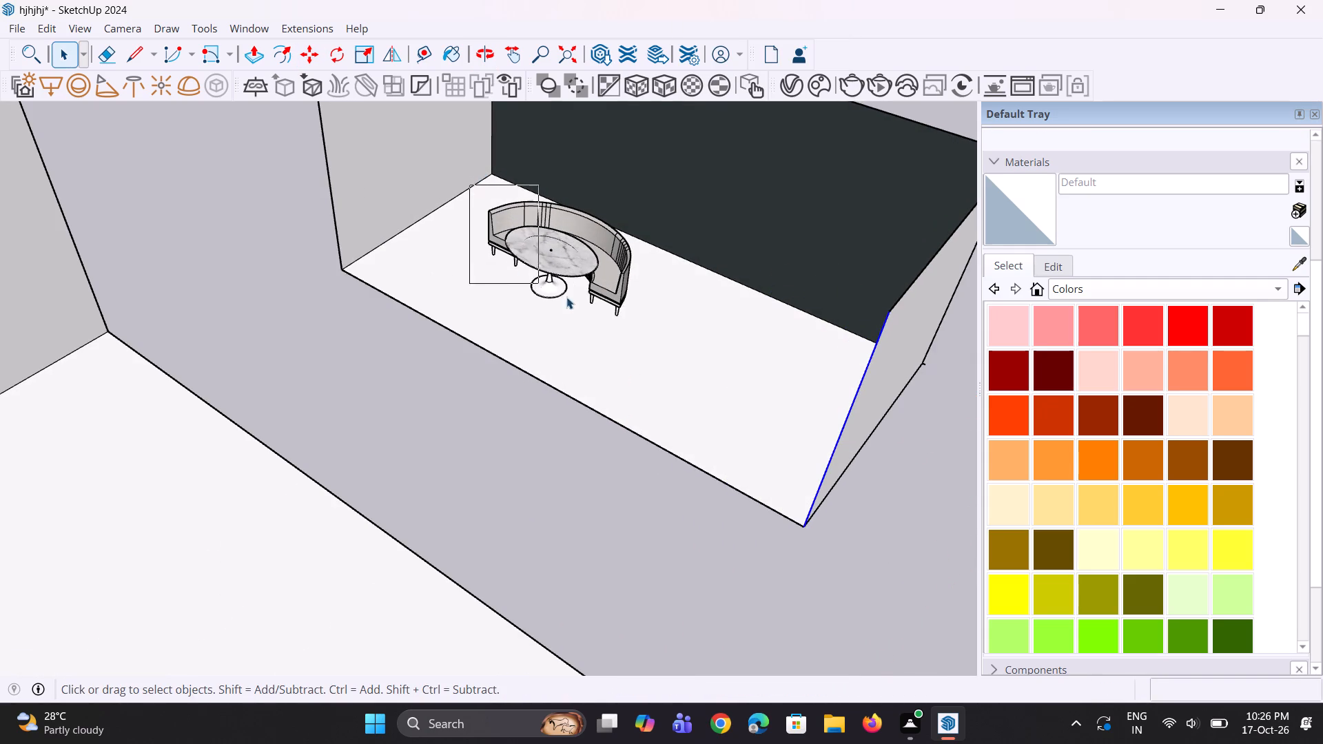
pyautogui.moveTo(566, 297); pyautogui.dragTo(639, 342)
pyautogui.moveTo(634, 335); pyautogui.dragTo(604, 300, button='middle')
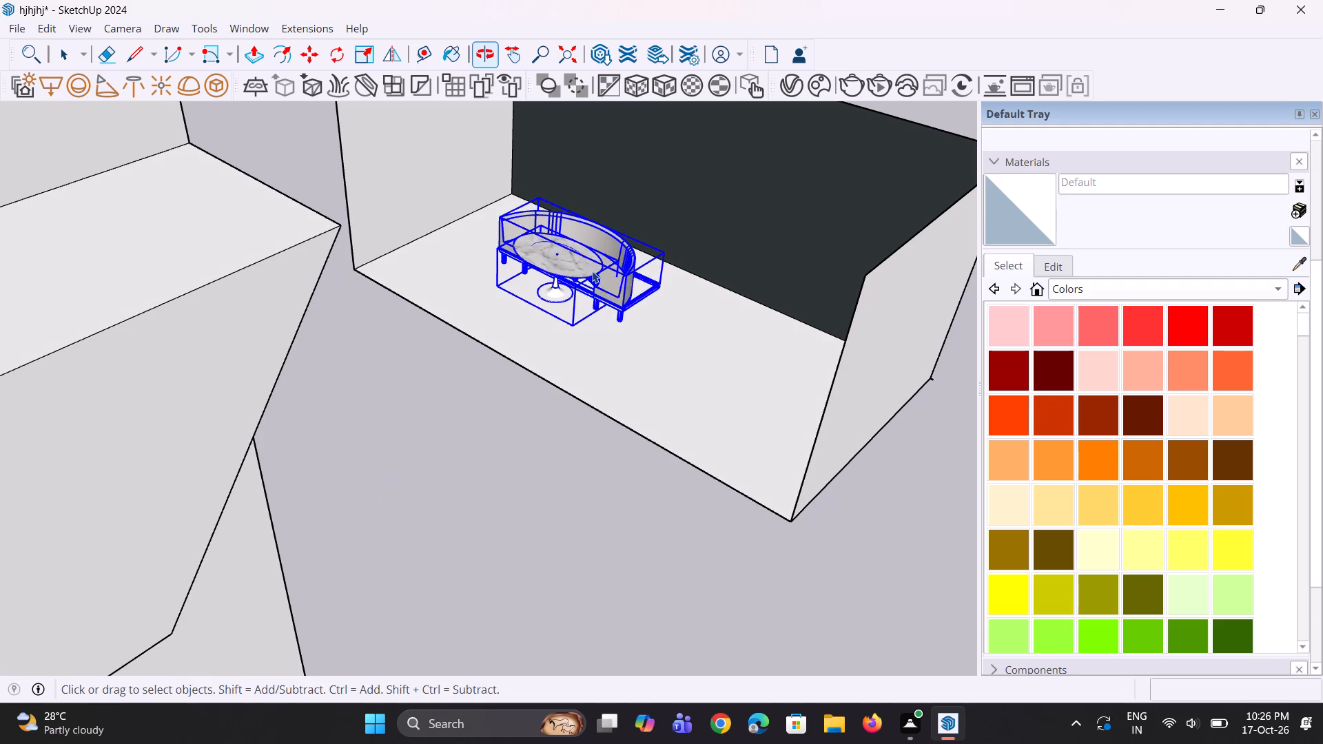
pyautogui.rightClick(592, 271)
pyautogui.click(650, 455)
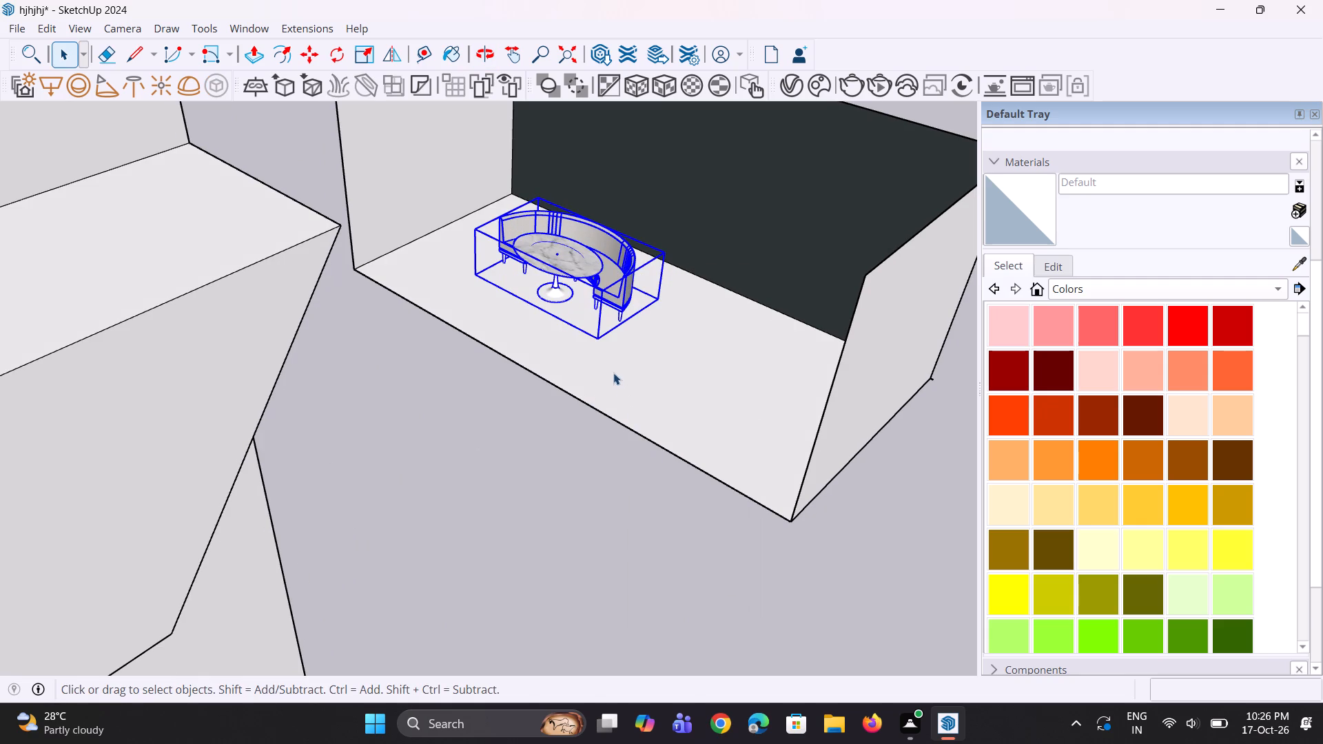
# Move the banquette group about 40' 8" into the ground floor's front corner, beside the striped side wall.
pyautogui.press('m')
pyautogui.click(595, 349)
pyautogui.scroll(-2, 553, 419)
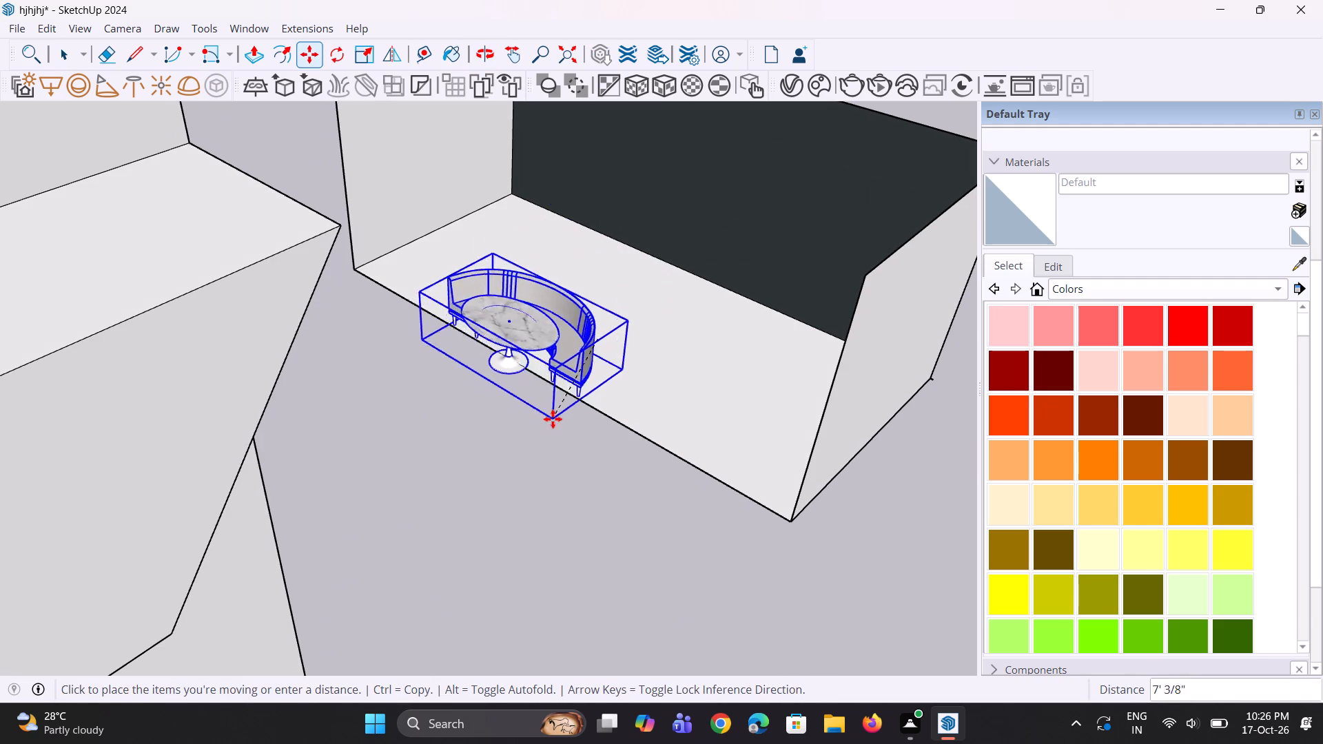
pyautogui.scroll(-9, 553, 419)
pyautogui.moveTo(512, 643); pyautogui.dragTo(450, 513, button='middle')
pyautogui.scroll(-5, 442, 504)
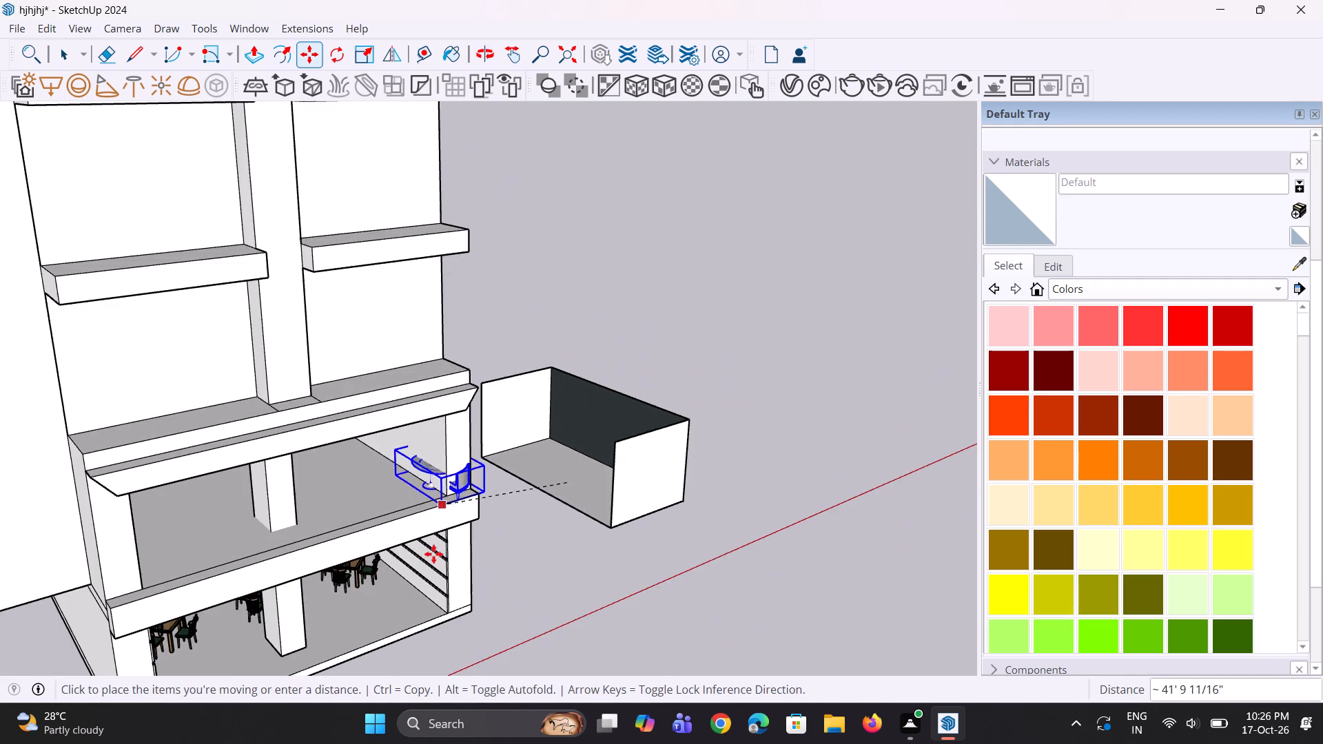
pyautogui.scroll(7, 412, 612)
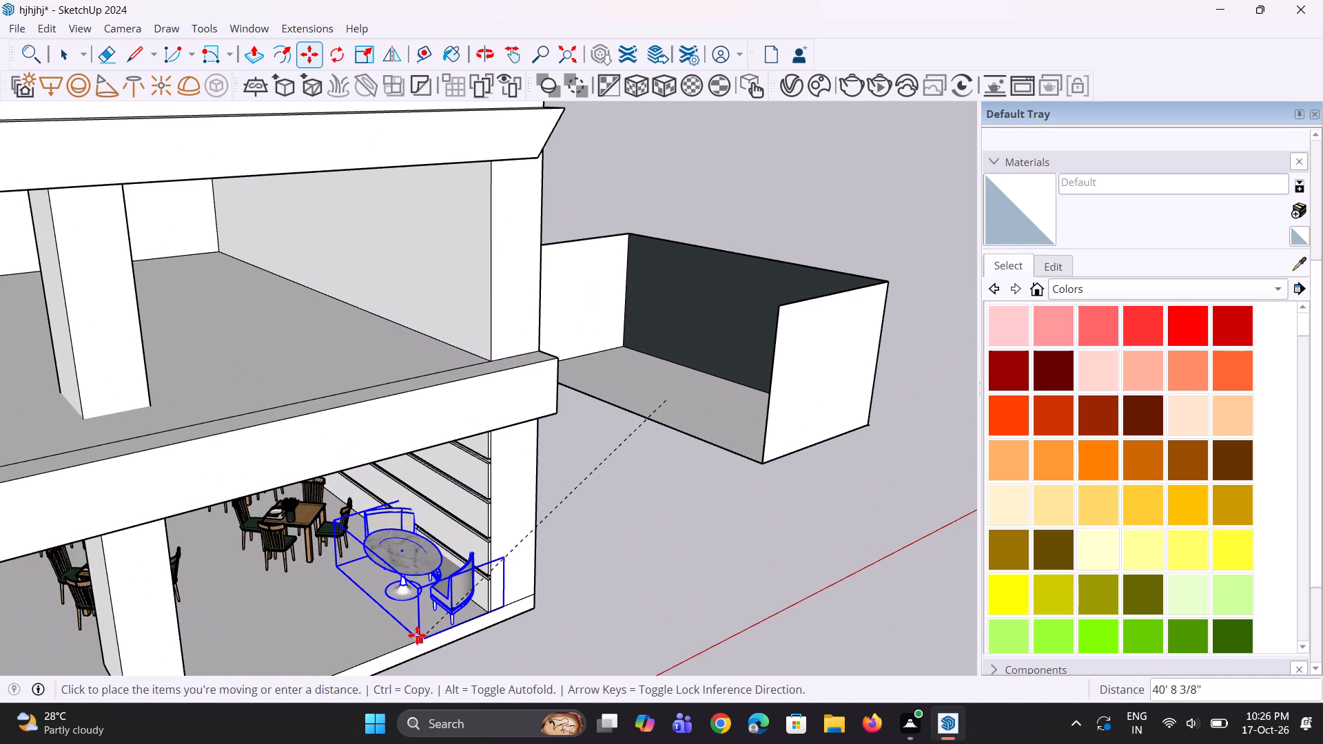
pyautogui.click(413, 640)
# Scale the banquette group down uniformly toward the front corner to suit the neighbouring cafe tables.
pyautogui.scroll(-5, 307, 481)
pyautogui.moveTo(320, 528); pyautogui.dragTo(302, 483, button='middle')
pyautogui.scroll(9, 272, 493)
pyautogui.scroll(-4, 358, 524)
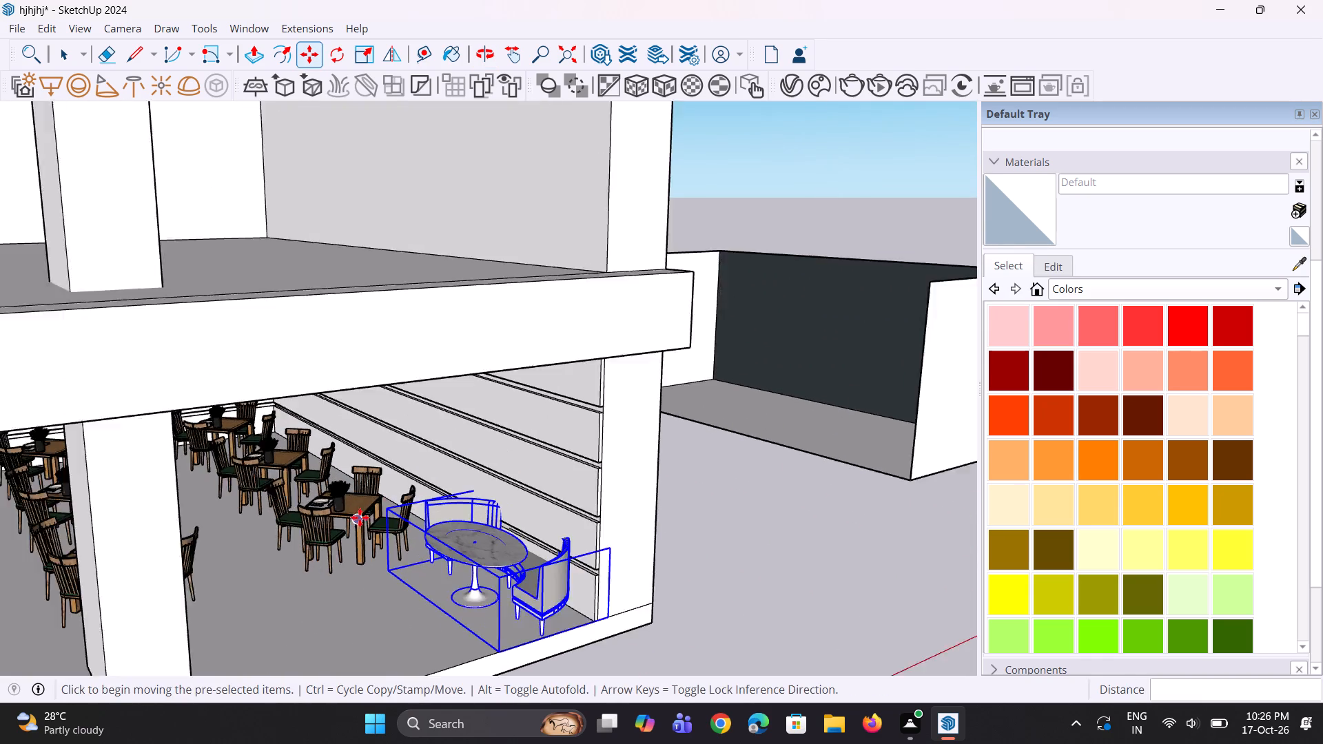
pyautogui.scroll(-1, 360, 517)
pyautogui.moveTo(369, 539); pyautogui.dragTo(382, 559, button='middle')
pyautogui.press('s')
pyautogui.scroll(2, 404, 549)
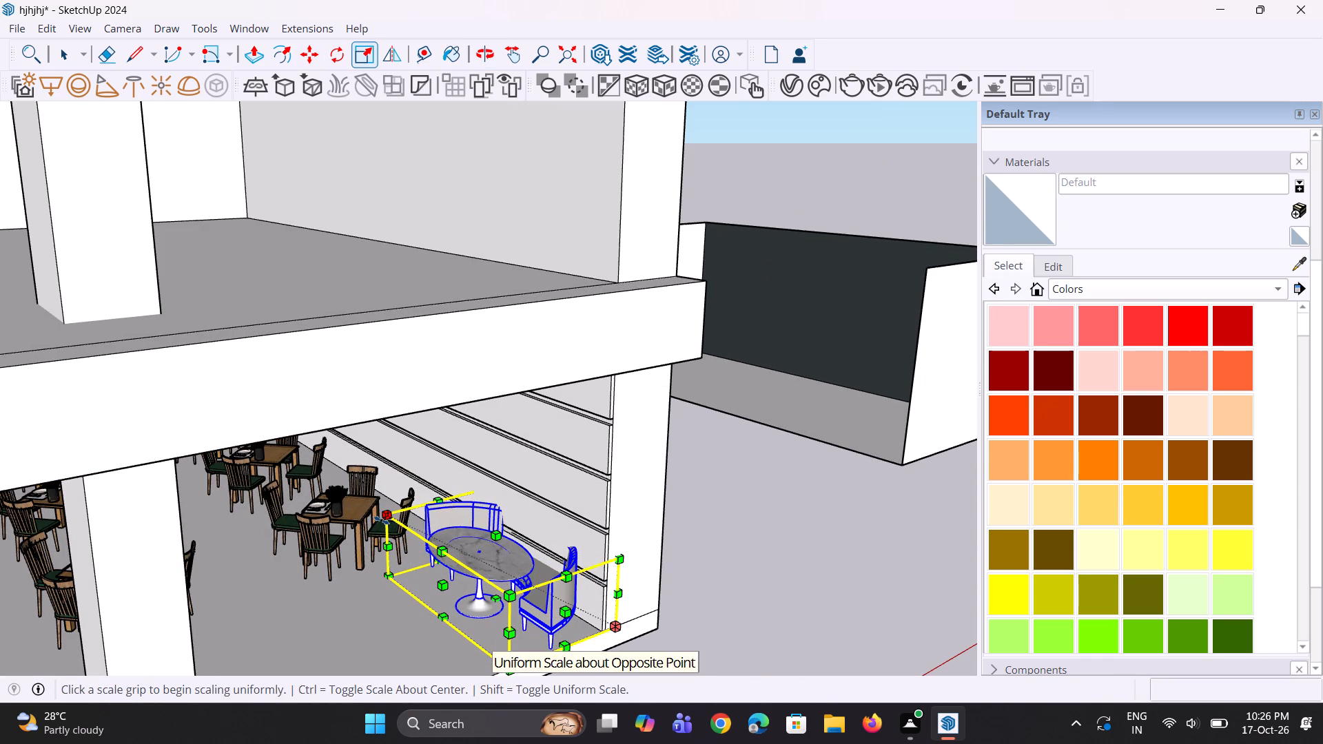
pyautogui.click(381, 520)
pyautogui.click(414, 546)
pyautogui.scroll(-3, 396, 493)
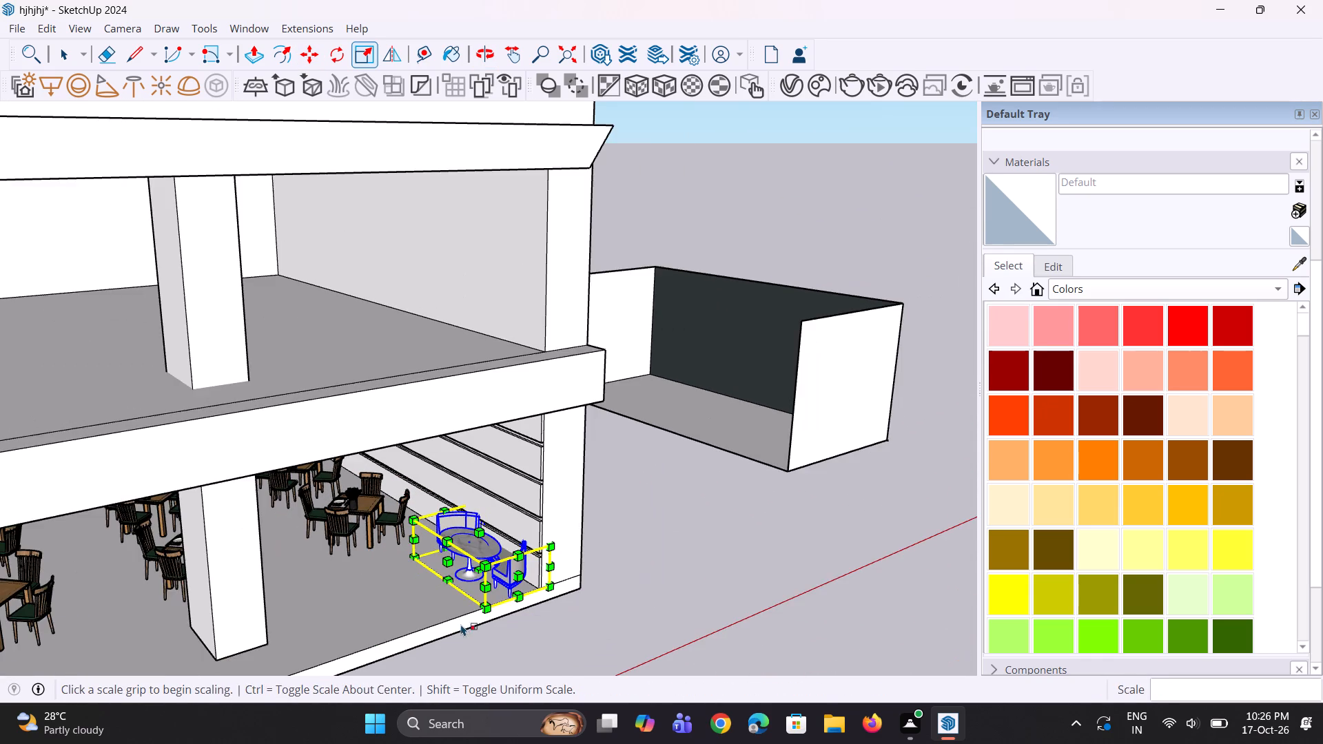
# Move the scaled banquette group slightly along the floor's front edge, away from the striped side wall, and deselect it.
pyautogui.scroll(4, 461, 624)
pyautogui.press('m')
pyautogui.scroll(3, 475, 626)
pyautogui.click(508, 593)
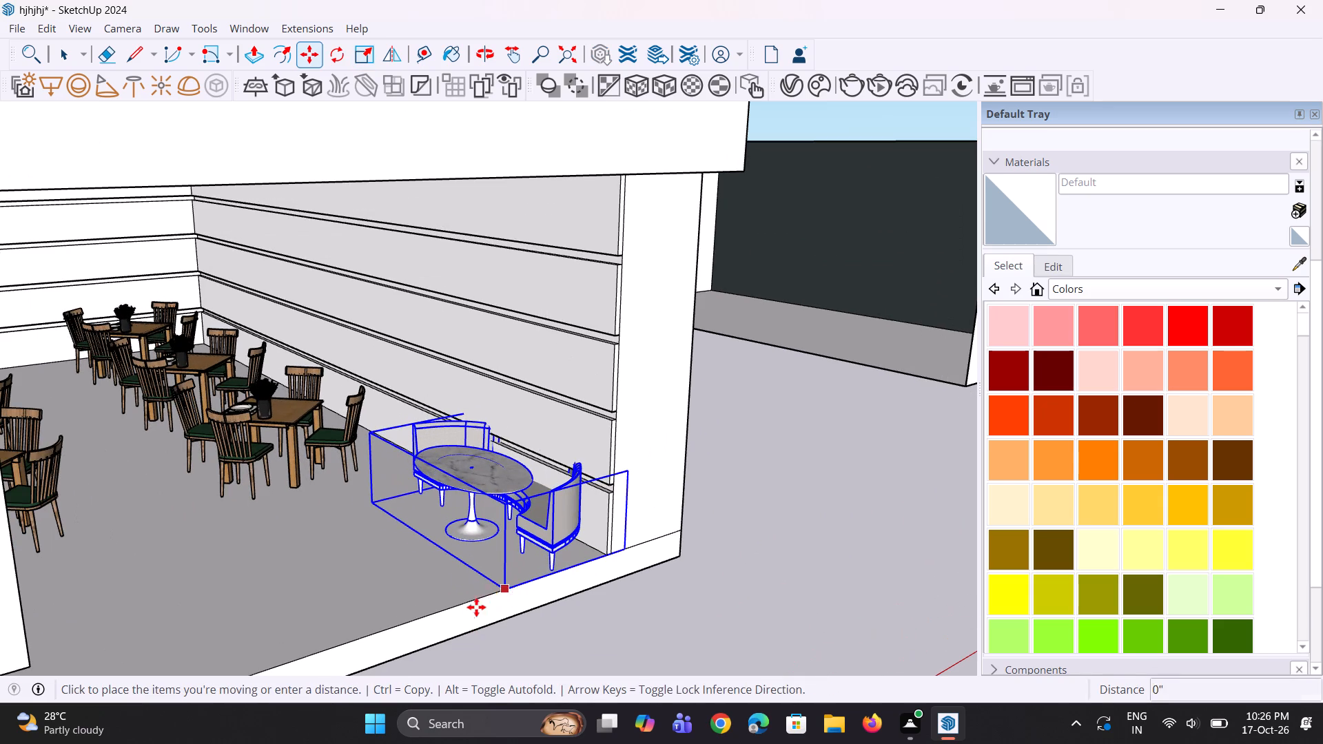
pyautogui.click(454, 614)
pyautogui.scroll(-4, 400, 439)
pyautogui.press('space')
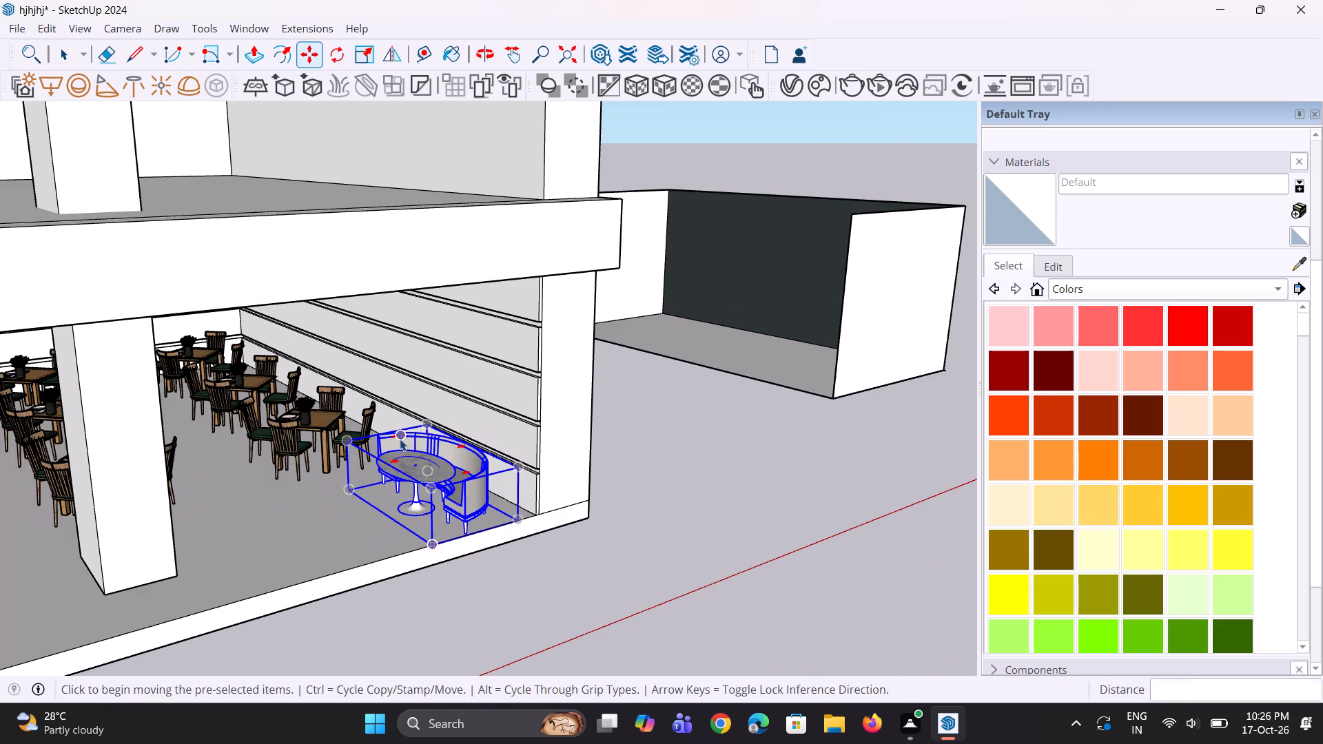
pyautogui.press('space')
pyautogui.scroll(-3, 474, 450)
pyautogui.click(513, 534)
pyautogui.scroll(2, 478, 507)
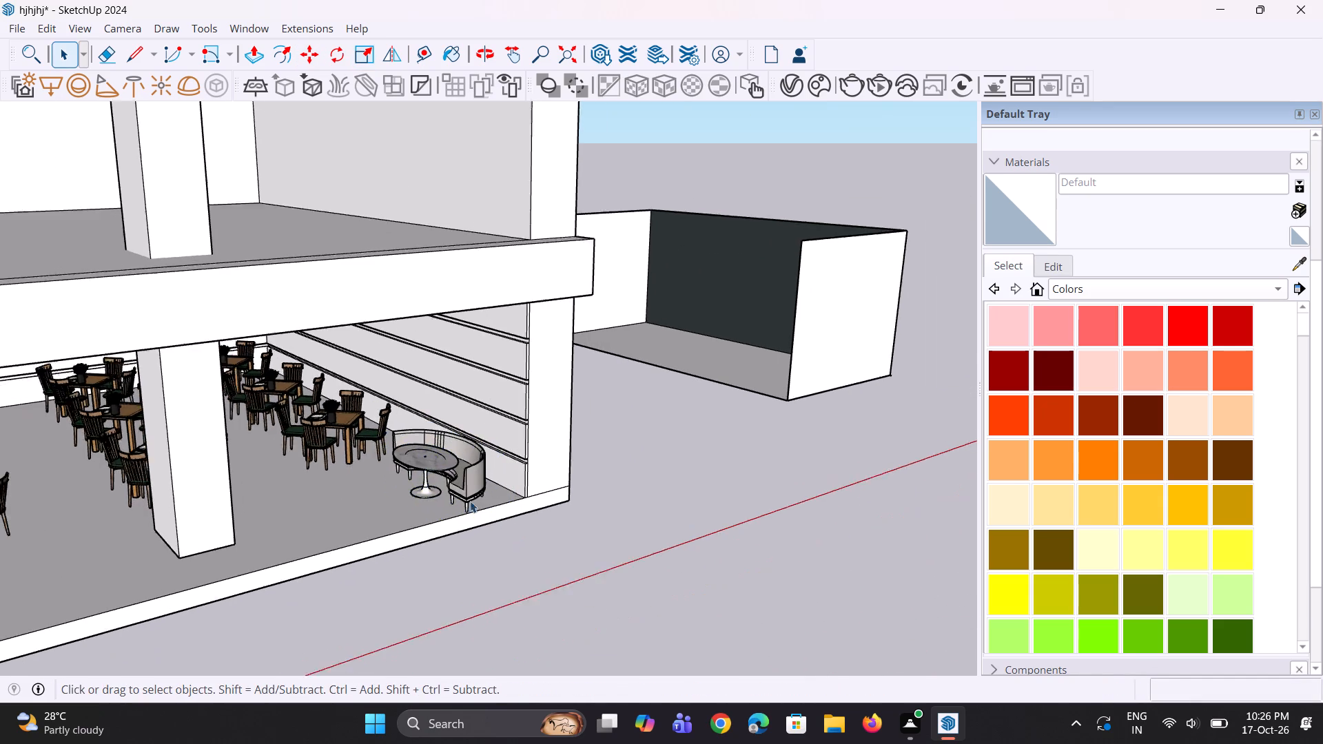
# Explode the banquette and table group in the ground floor's front corner into its separate pieces, and deselect them.
pyautogui.scroll(6, 470, 501)
pyautogui.moveTo(445, 483); pyautogui.dragTo(509, 483, button='middle')
pyautogui.scroll(-10, 508, 477)
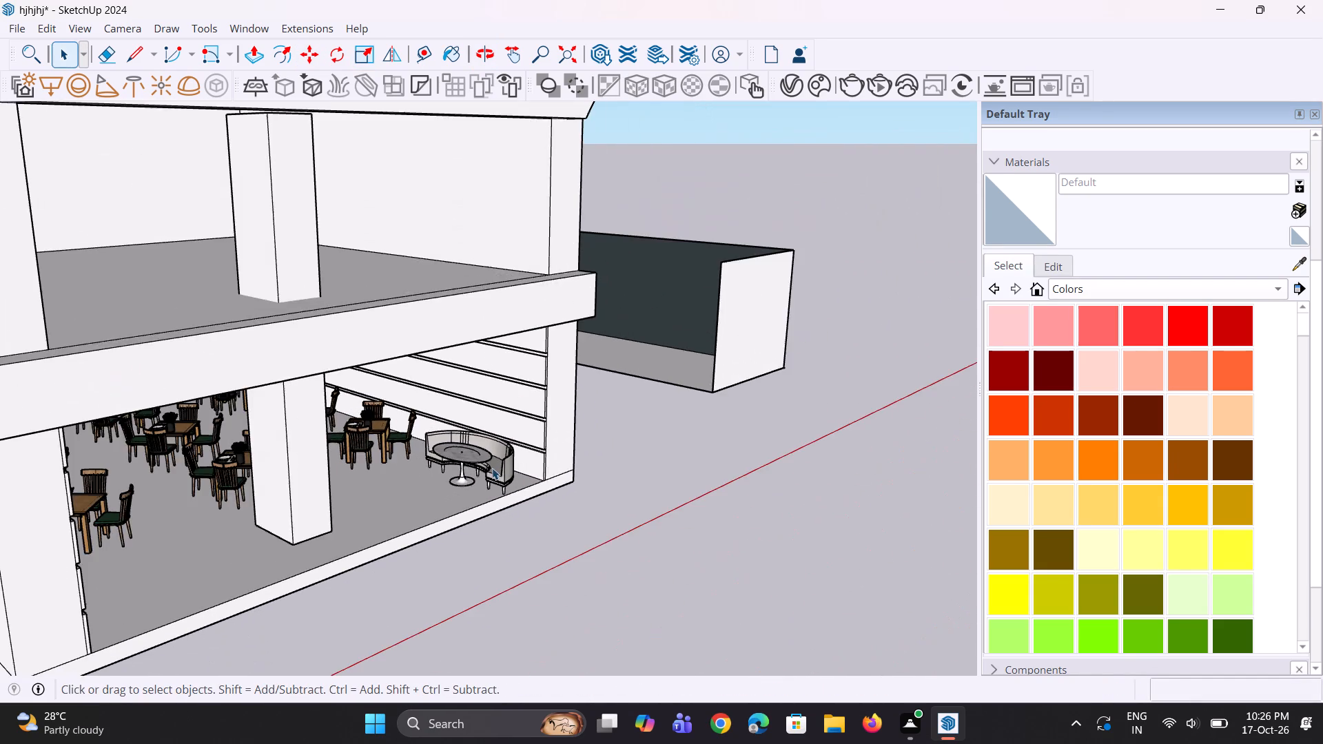
pyautogui.moveTo(477, 473); pyautogui.dragTo(420, 482, button='middle')
pyautogui.scroll(-3, 409, 456)
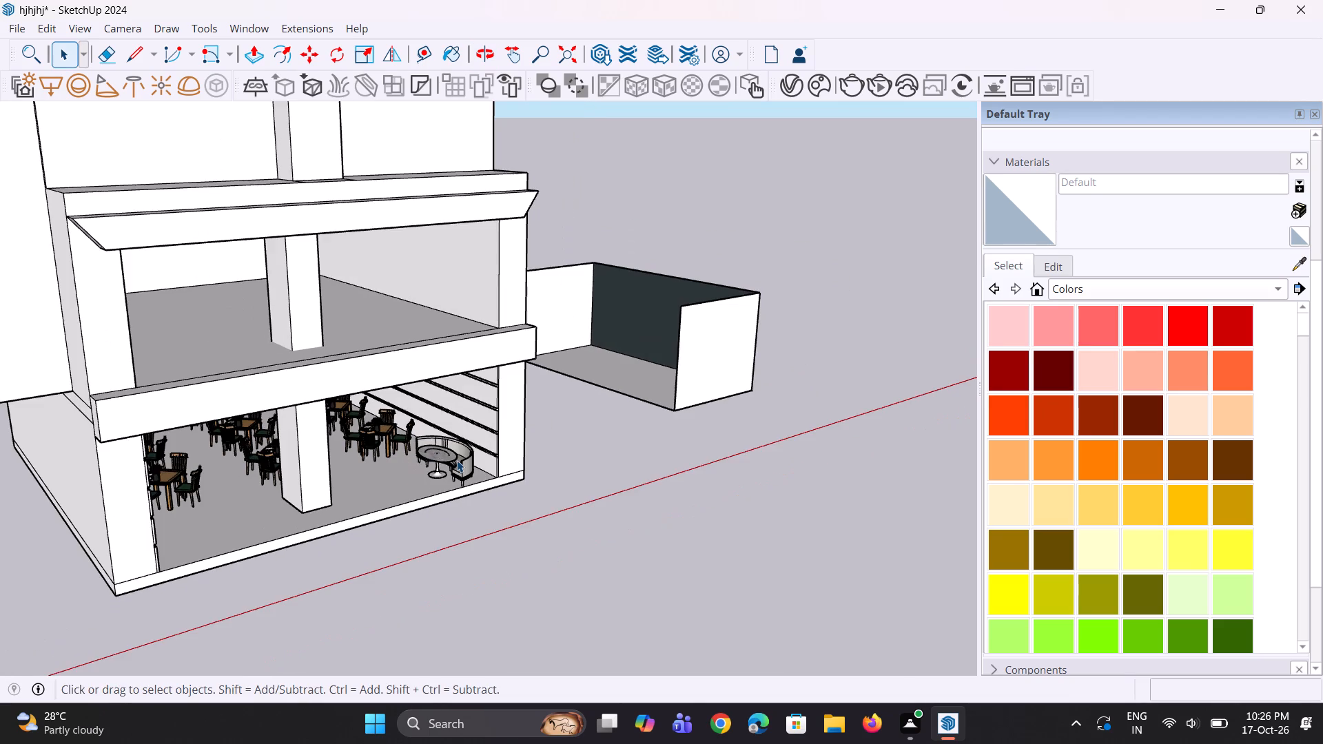
pyautogui.scroll(3, 457, 460)
pyautogui.click(458, 468)
pyautogui.scroll(6, 451, 469)
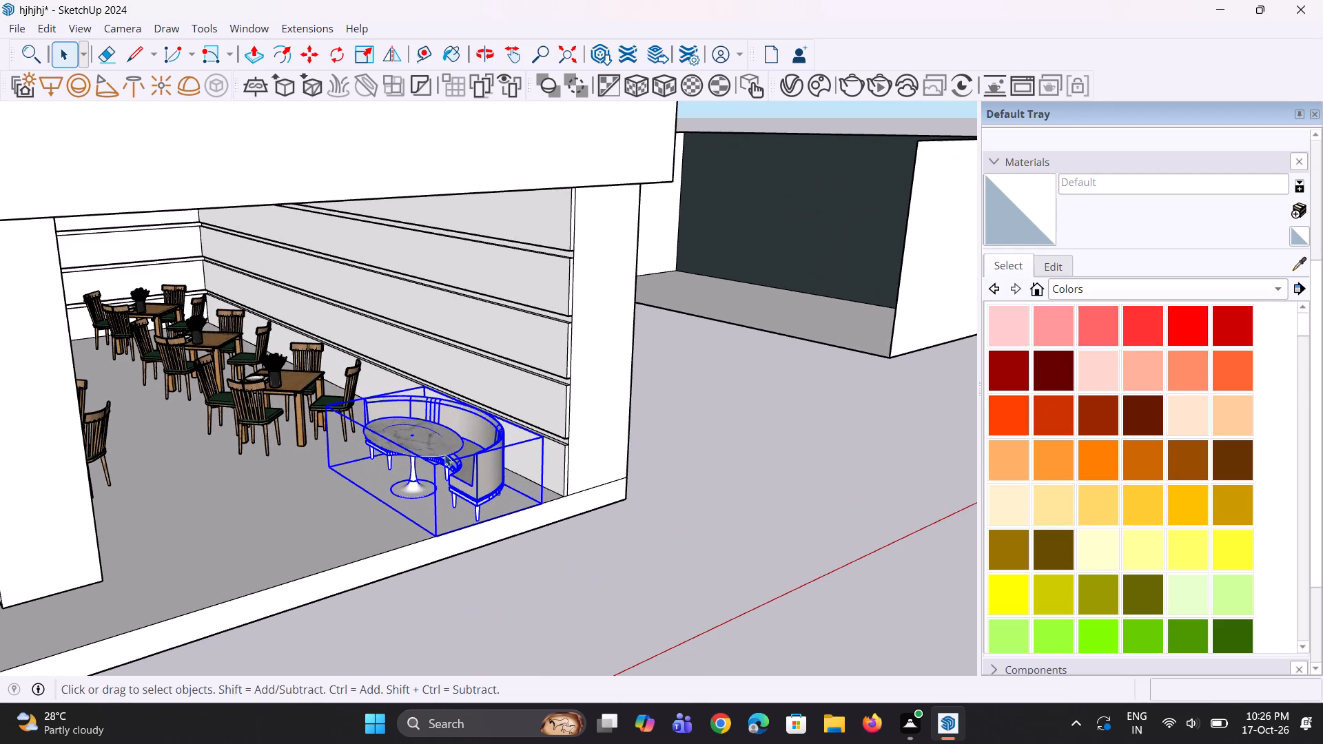
pyautogui.rightClick(443, 450)
pyautogui.click(511, 227)
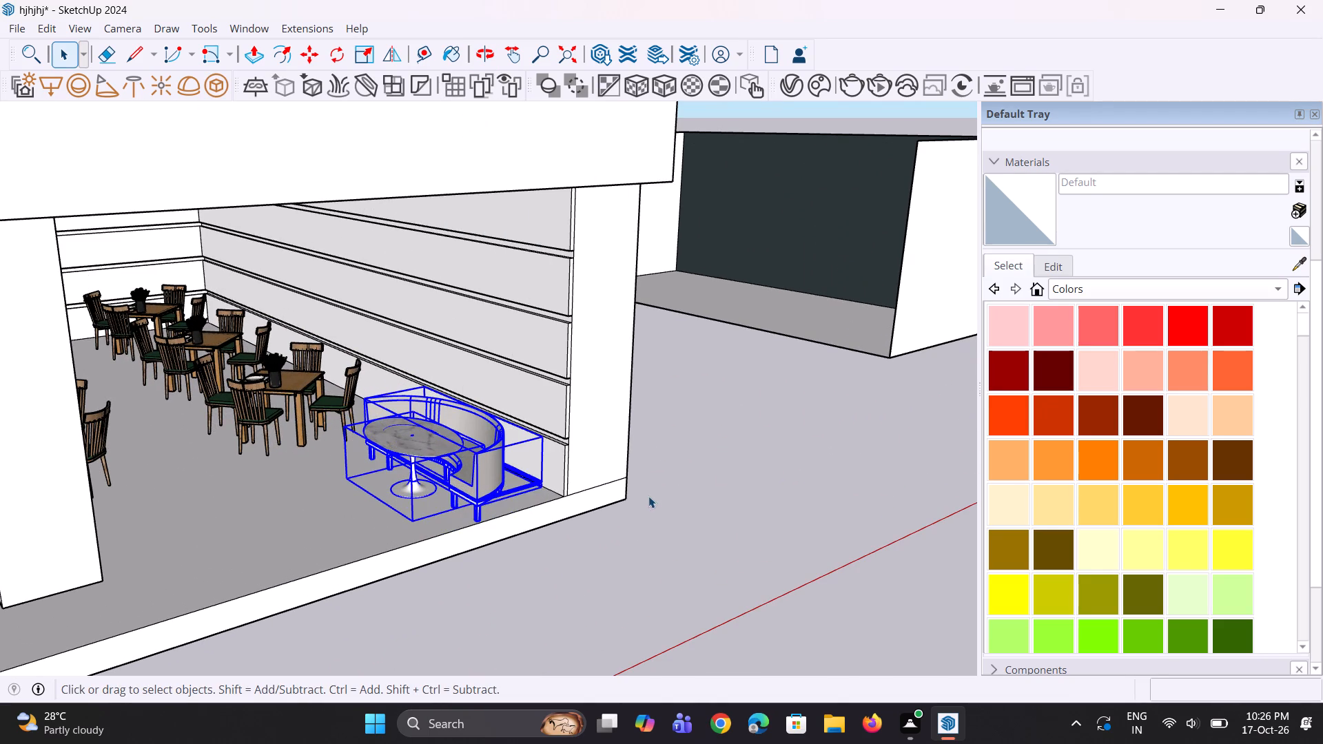
pyautogui.click(648, 496)
# Delete the round marble-topped tulip table in front of the curved banquette.
pyautogui.scroll(3, 449, 446)
pyautogui.click(424, 446)
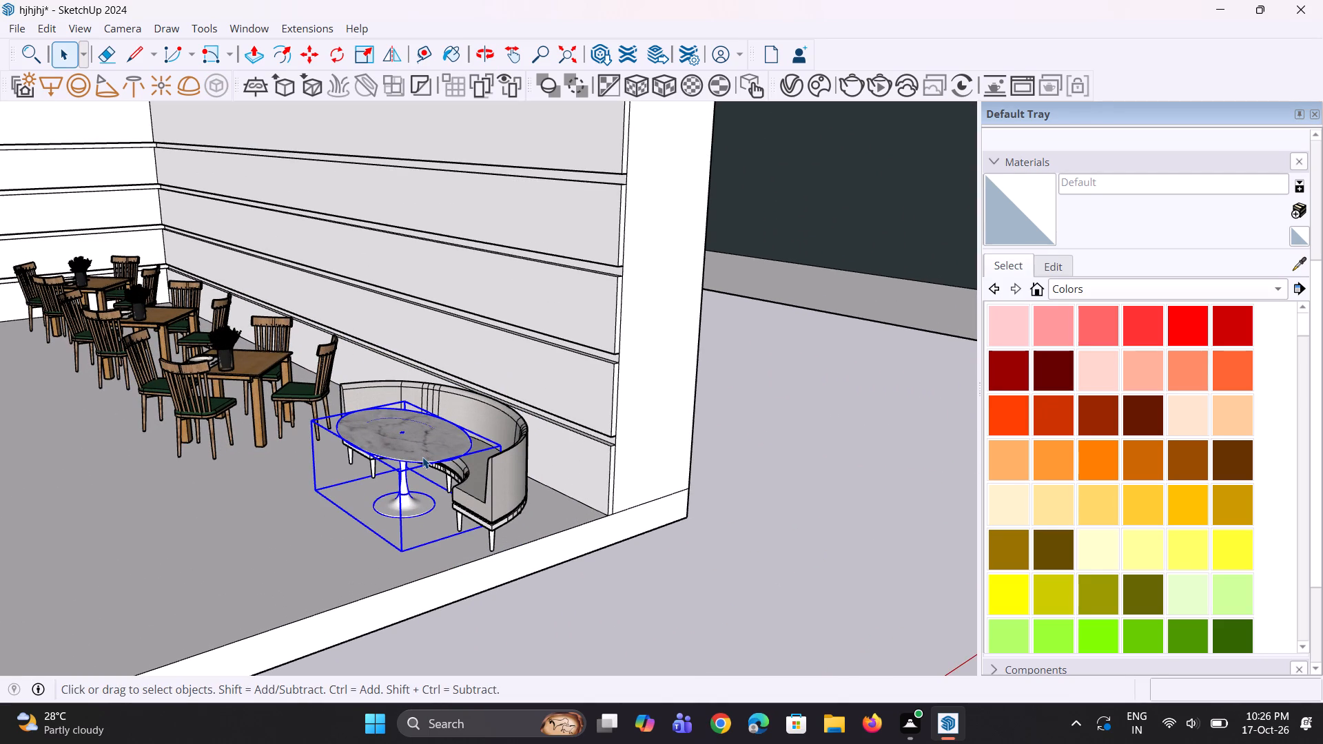
pyautogui.press('Delete')
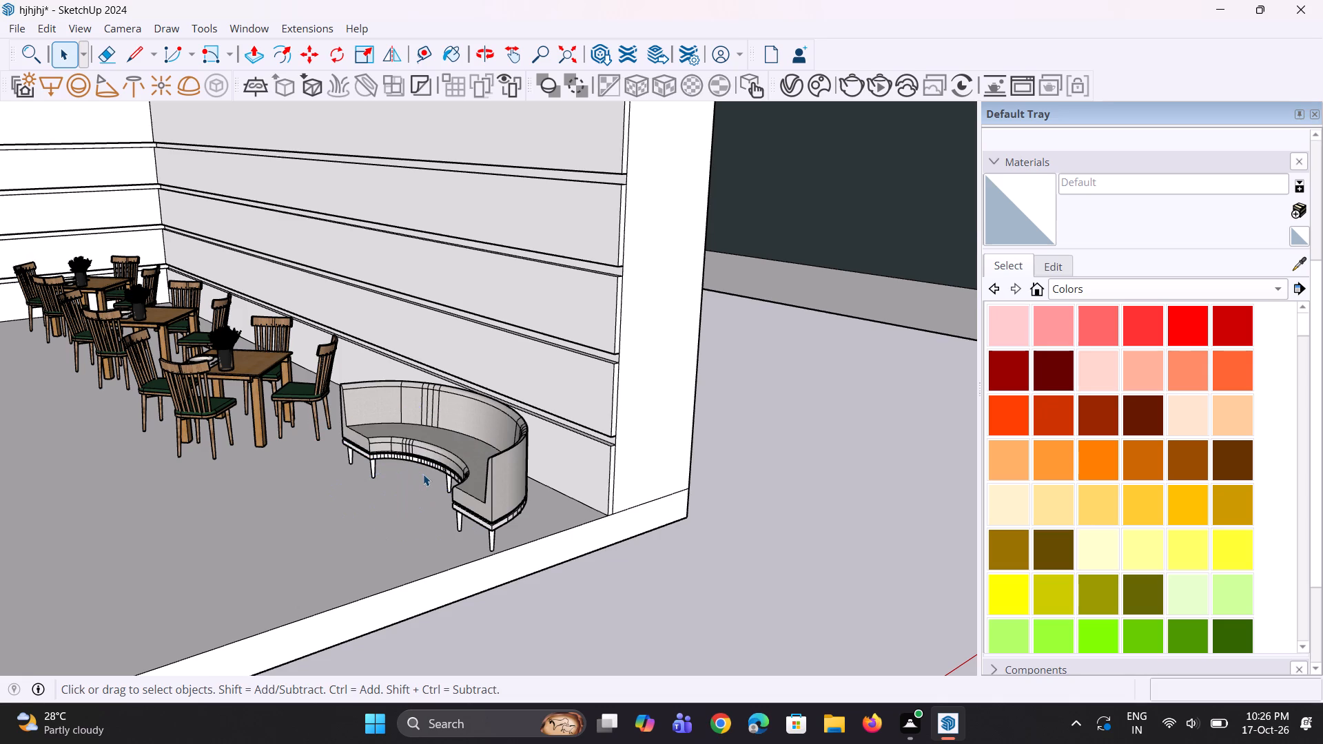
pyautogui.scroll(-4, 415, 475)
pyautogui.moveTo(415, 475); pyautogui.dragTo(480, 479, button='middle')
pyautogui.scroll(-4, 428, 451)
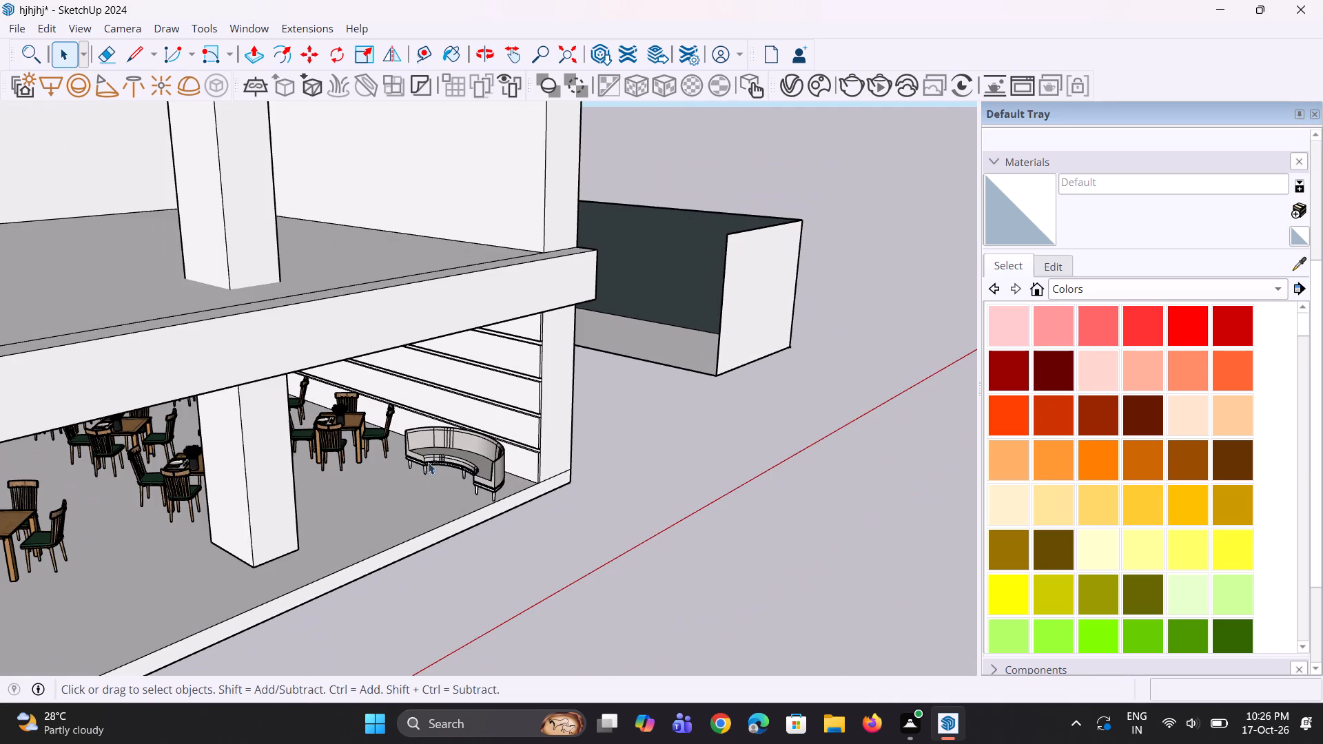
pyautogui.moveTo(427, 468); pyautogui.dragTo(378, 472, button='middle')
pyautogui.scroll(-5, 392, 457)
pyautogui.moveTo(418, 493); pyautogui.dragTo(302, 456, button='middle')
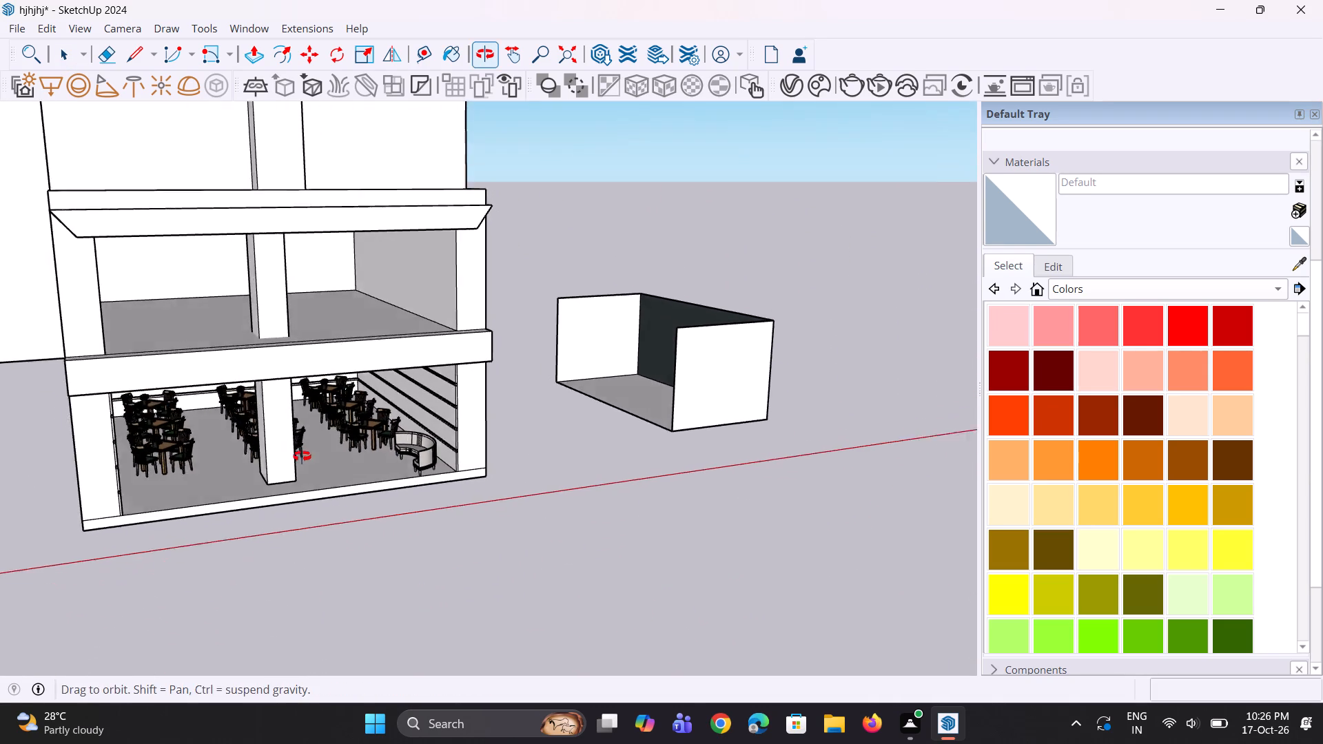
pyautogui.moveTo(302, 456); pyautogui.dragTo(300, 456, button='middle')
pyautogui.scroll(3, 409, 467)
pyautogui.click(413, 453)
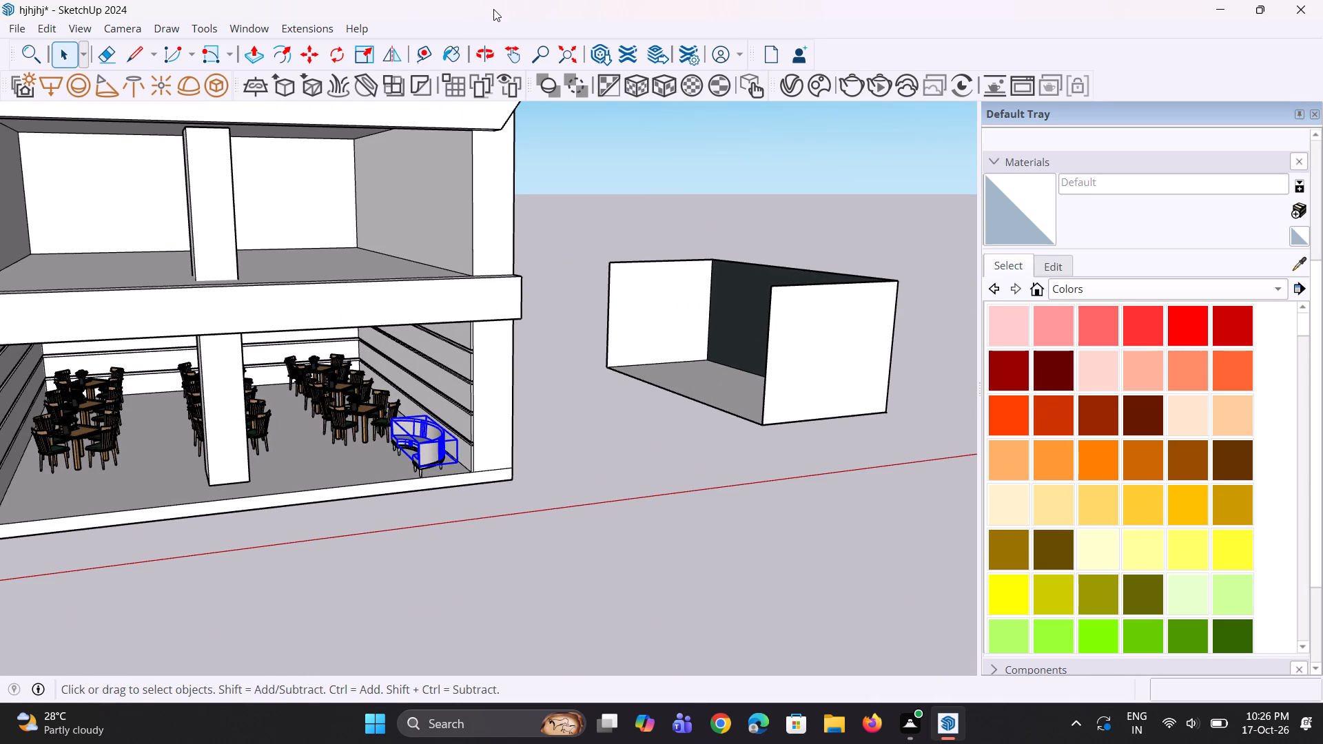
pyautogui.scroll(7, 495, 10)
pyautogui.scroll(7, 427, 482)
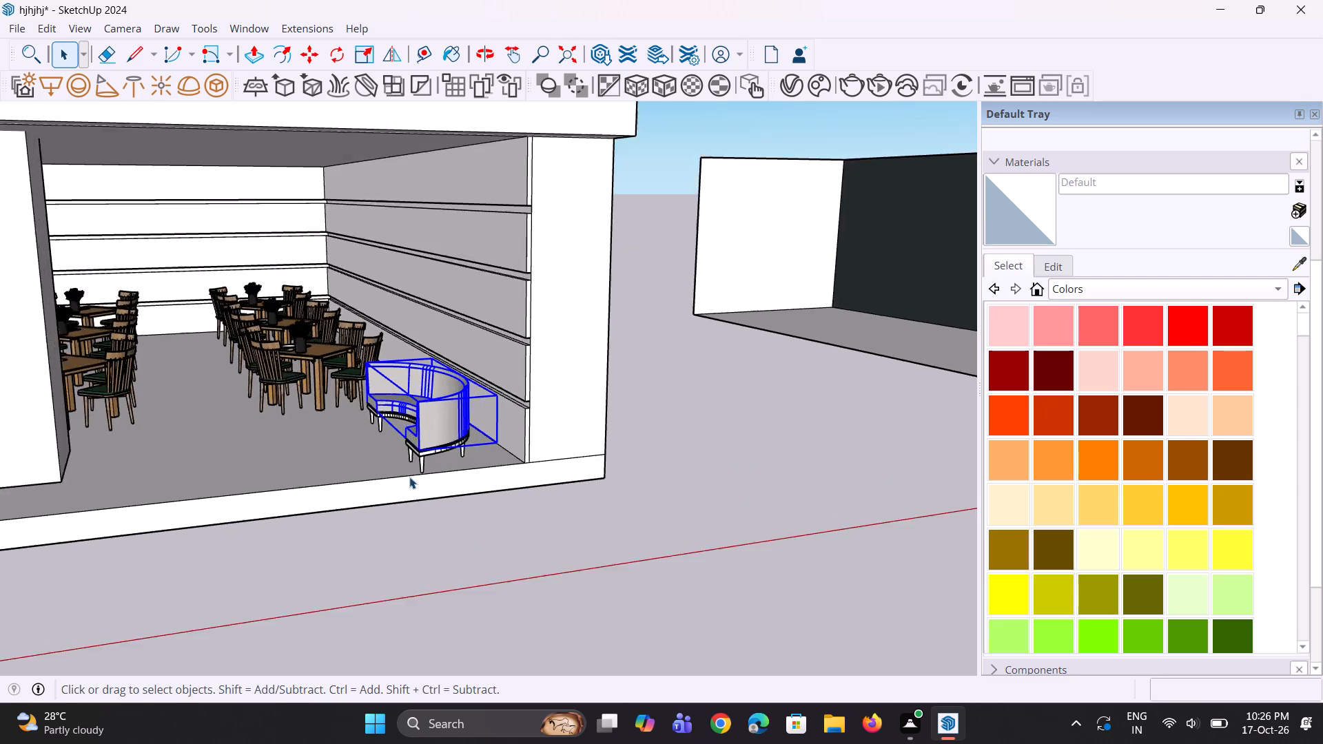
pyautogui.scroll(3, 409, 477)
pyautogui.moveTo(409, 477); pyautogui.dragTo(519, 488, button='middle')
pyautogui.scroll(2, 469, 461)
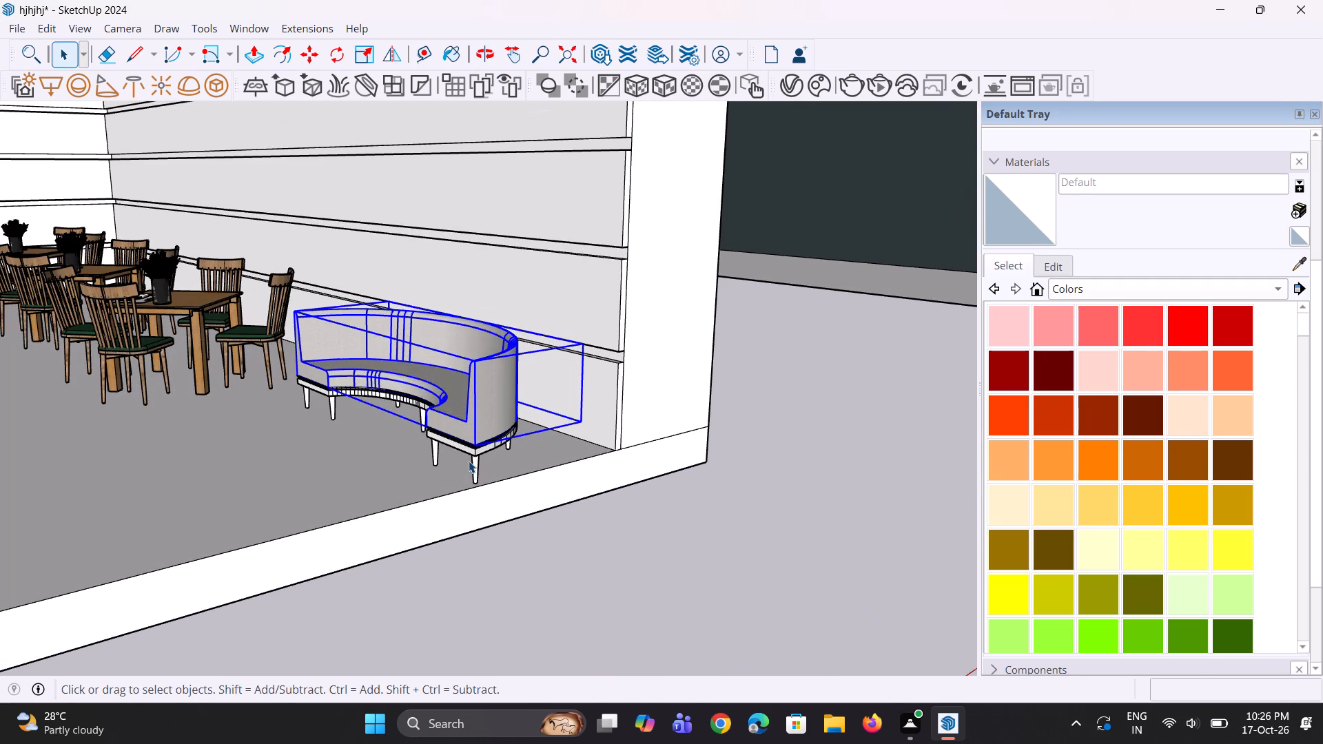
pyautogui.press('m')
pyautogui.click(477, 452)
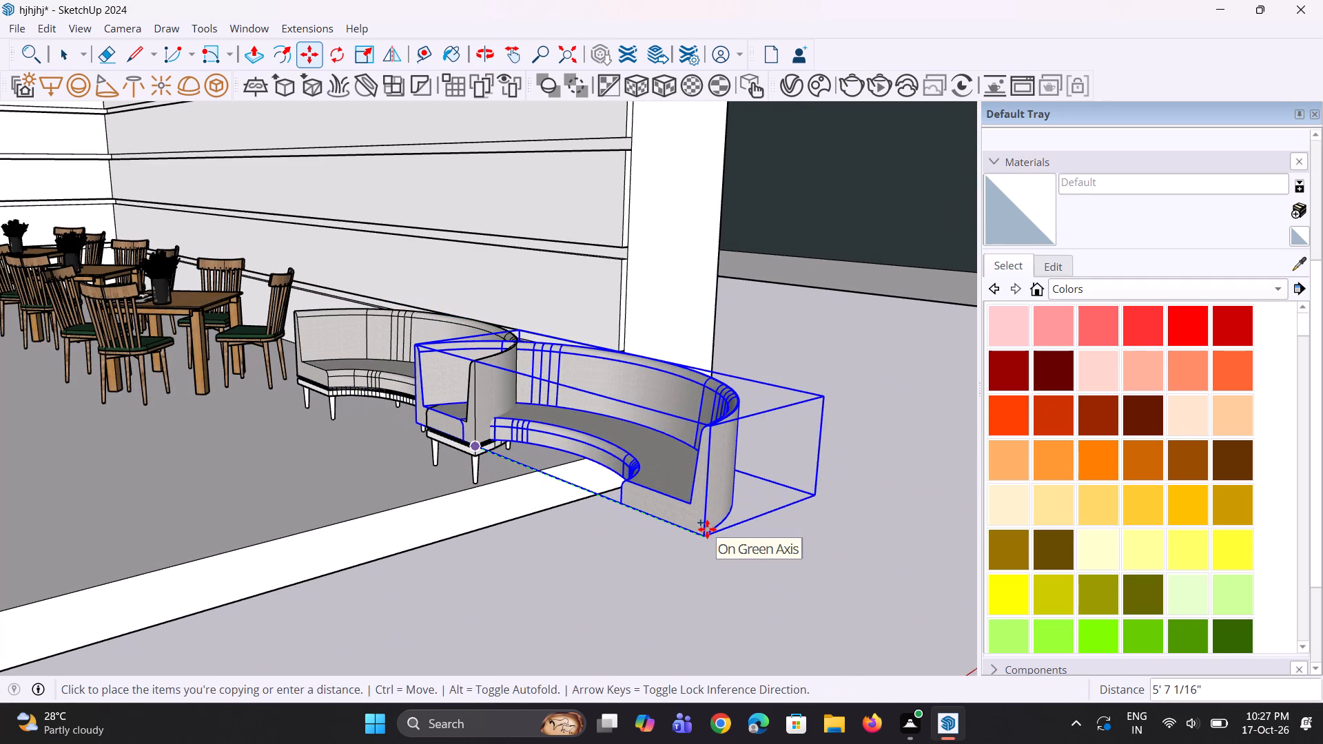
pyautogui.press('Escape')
# Group the curved banquette's upholstered seat, base and all its legs together, leaving out the floor and walls.
pyautogui.moveTo(458, 468); pyautogui.dragTo(529, 497, button='middle')
pyautogui.scroll(1, 480, 467)
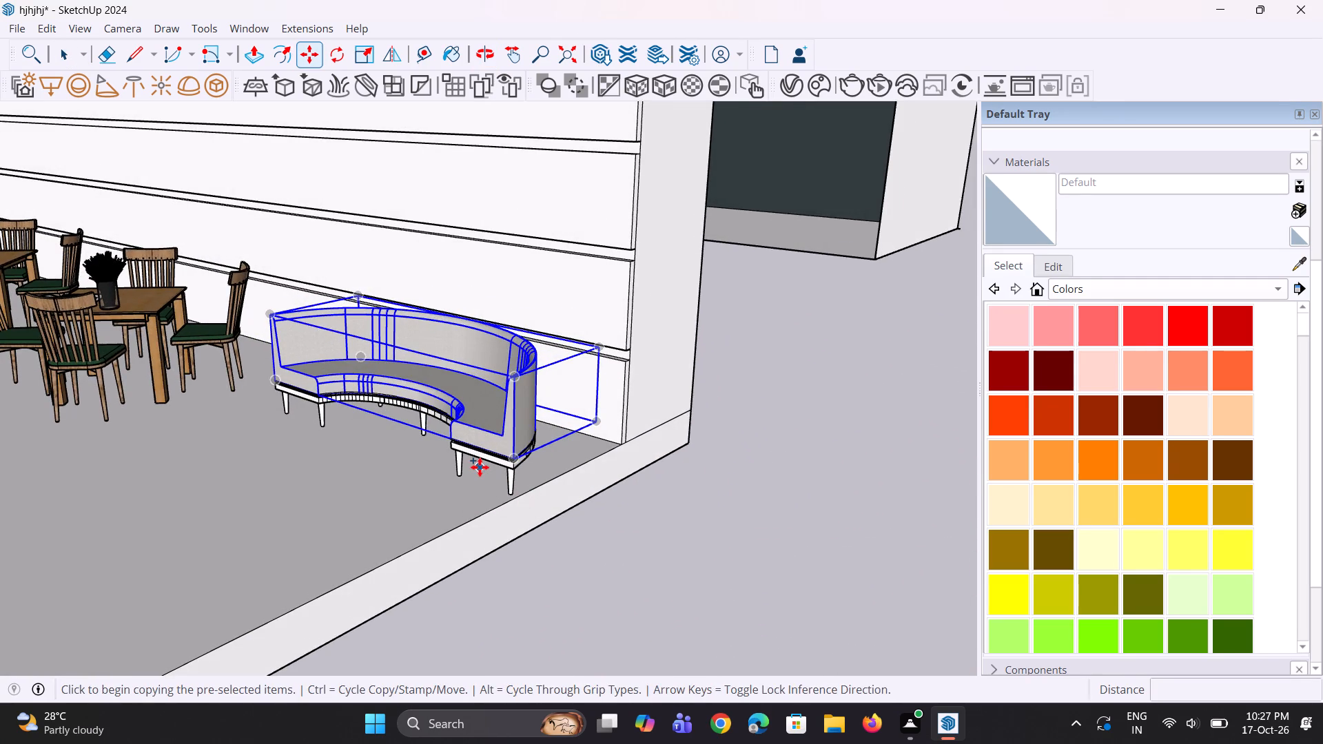
pyautogui.scroll(1, 480, 467)
pyautogui.scroll(-4, 477, 467)
pyautogui.press('space')
pyautogui.moveTo(340, 465); pyautogui.dragTo(373, 525)
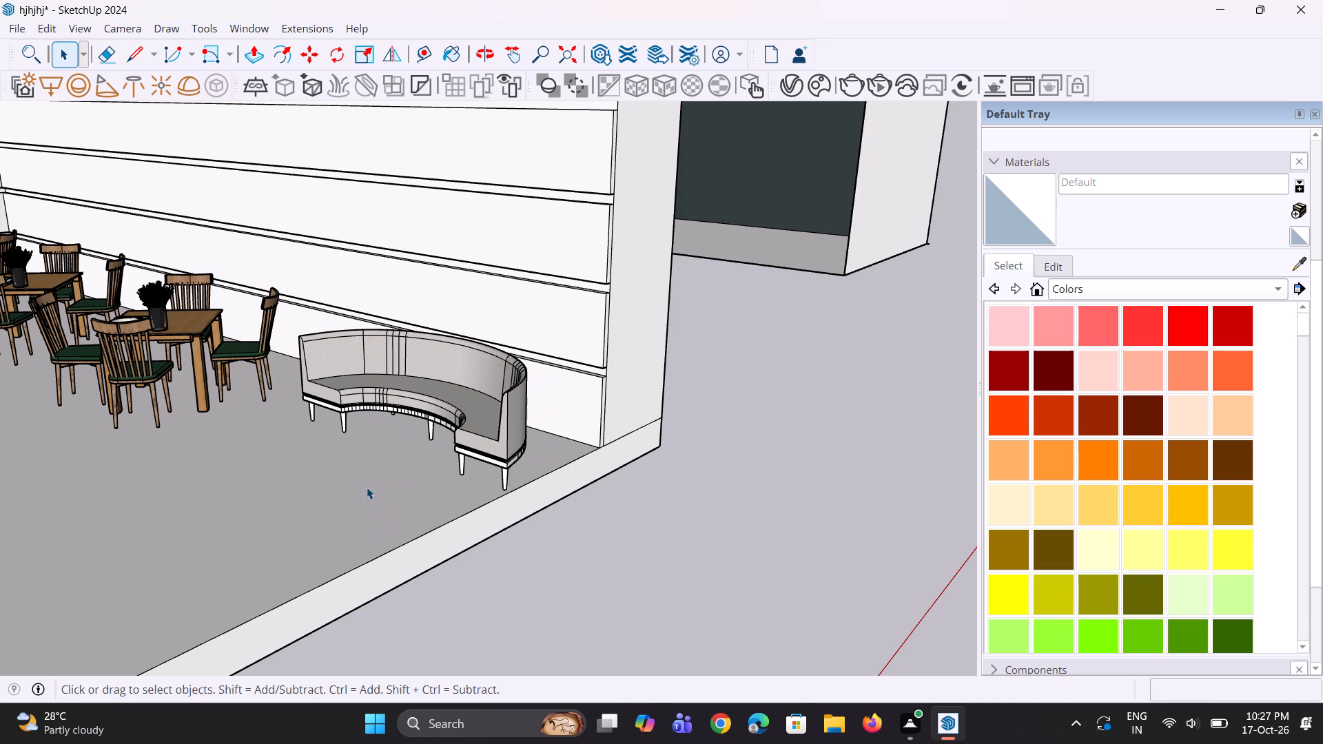
pyautogui.moveTo(294, 324); pyautogui.dragTo(518, 481)
pyautogui.moveTo(518, 481); pyautogui.dragTo(529, 477)
pyautogui.scroll(4, 514, 468)
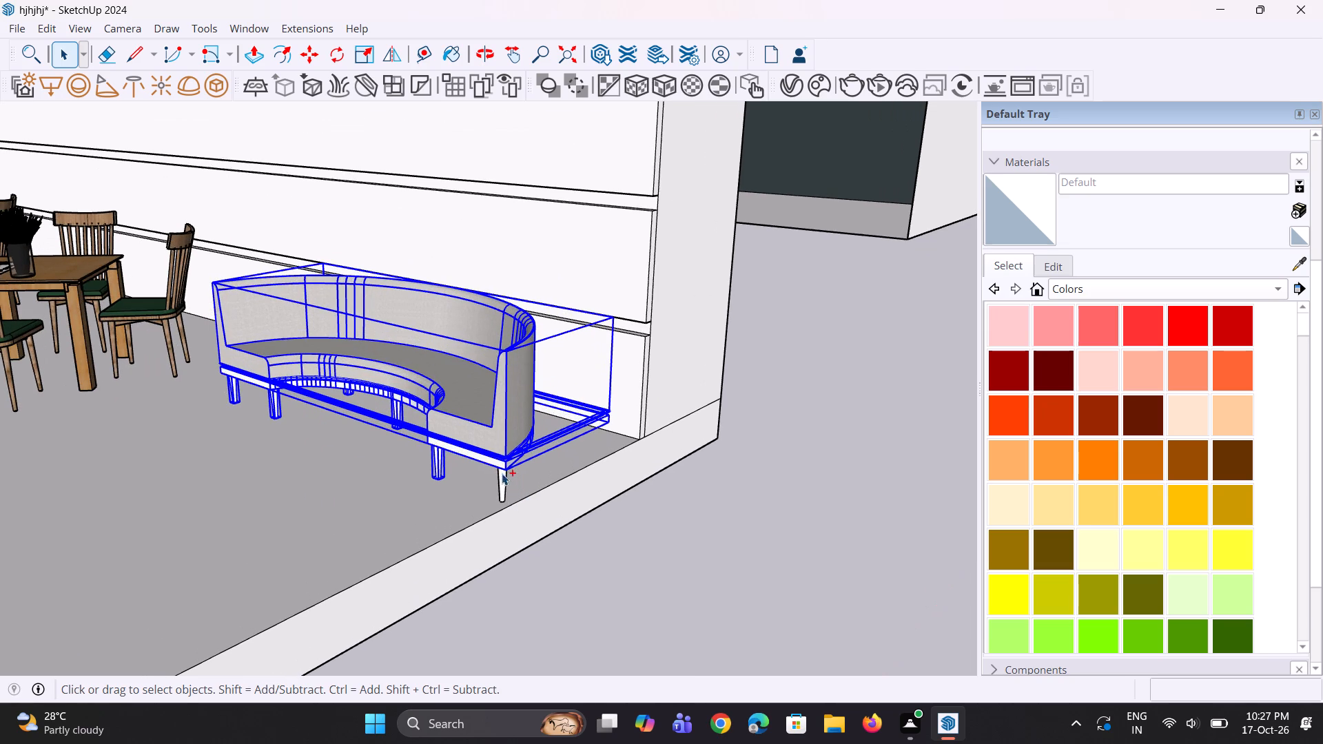
pyautogui.keyDown('ctrl'); pyautogui.click(500, 480); pyautogui.keyUp('ctrl')
pyautogui.moveTo(501, 481); pyautogui.dragTo(458, 406, button='middle')
pyautogui.rightClick(458, 401)
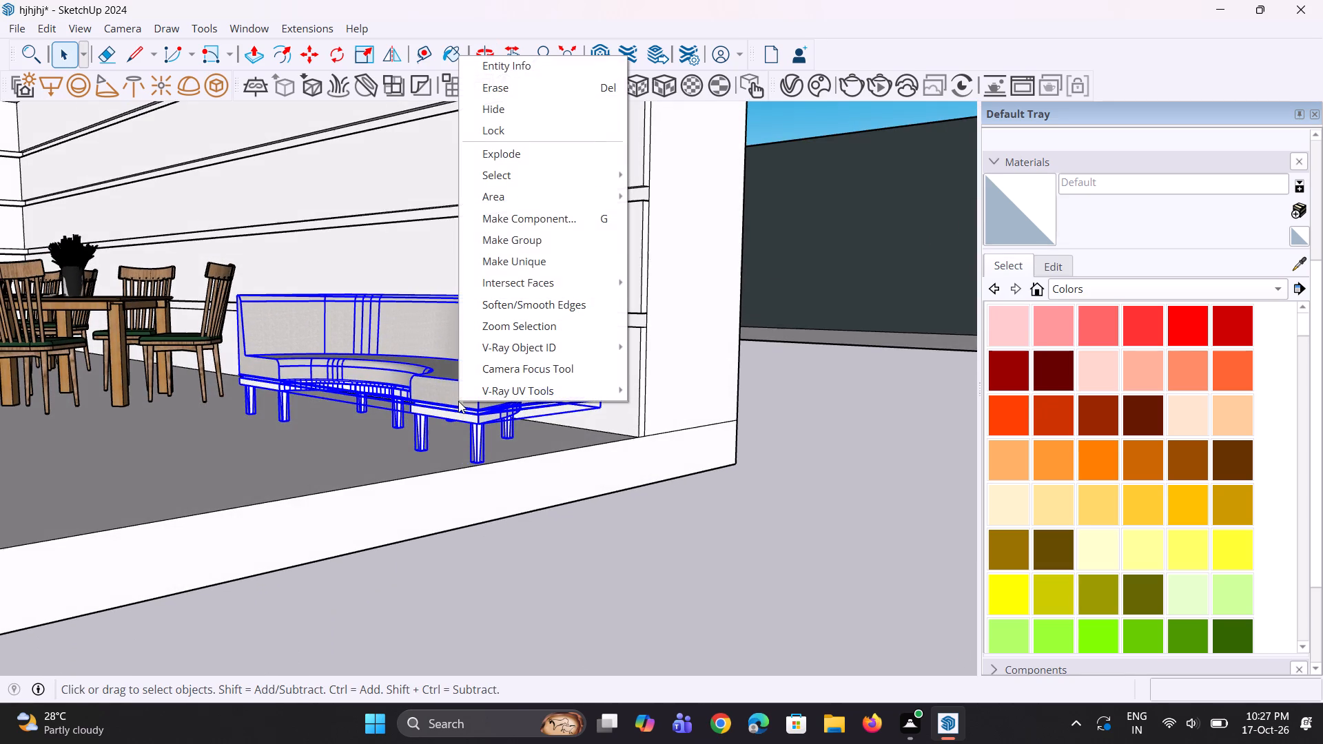
pyautogui.click(525, 242)
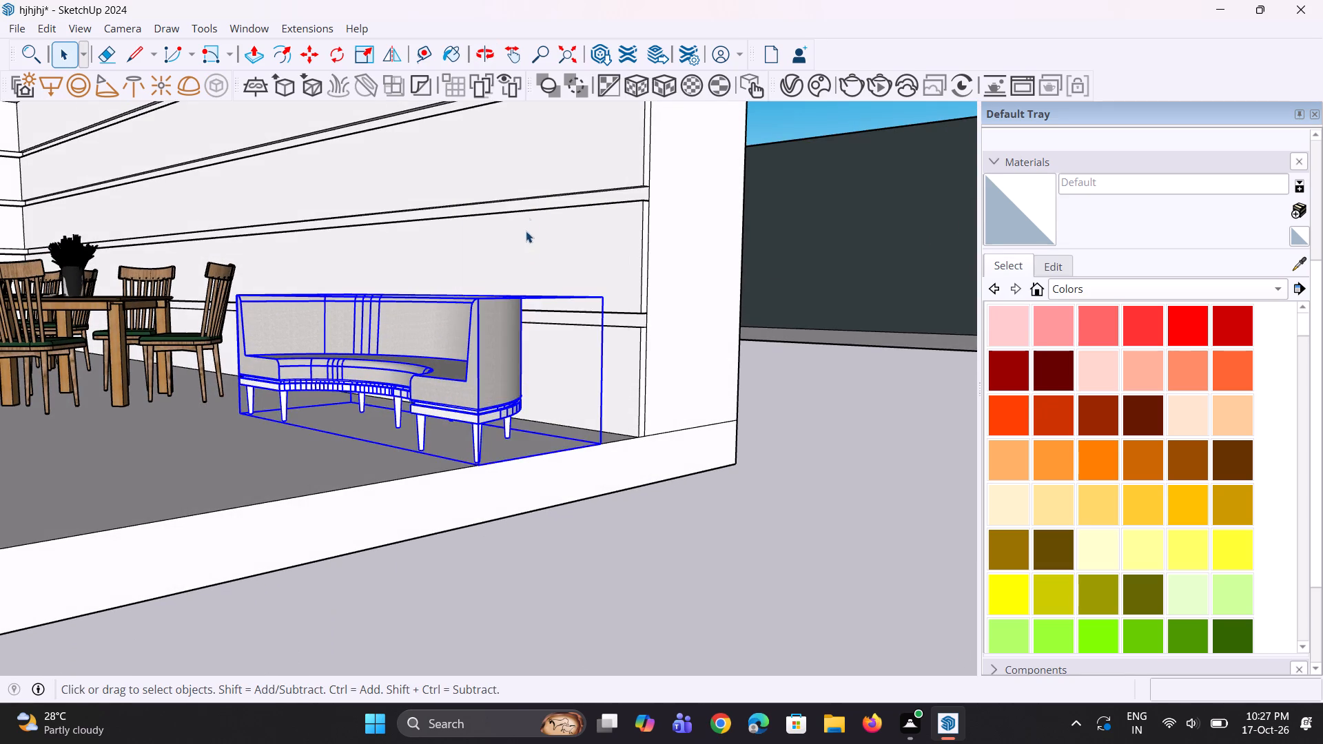
# Start moving the grouped curved banquette from its place beside the striped side wall in the ground floor's front corner.
pyautogui.scroll(-5, 529, 218)
pyautogui.moveTo(529, 238); pyautogui.dragTo(529, 407, button='middle')
pyautogui.scroll(-9, 524, 359)
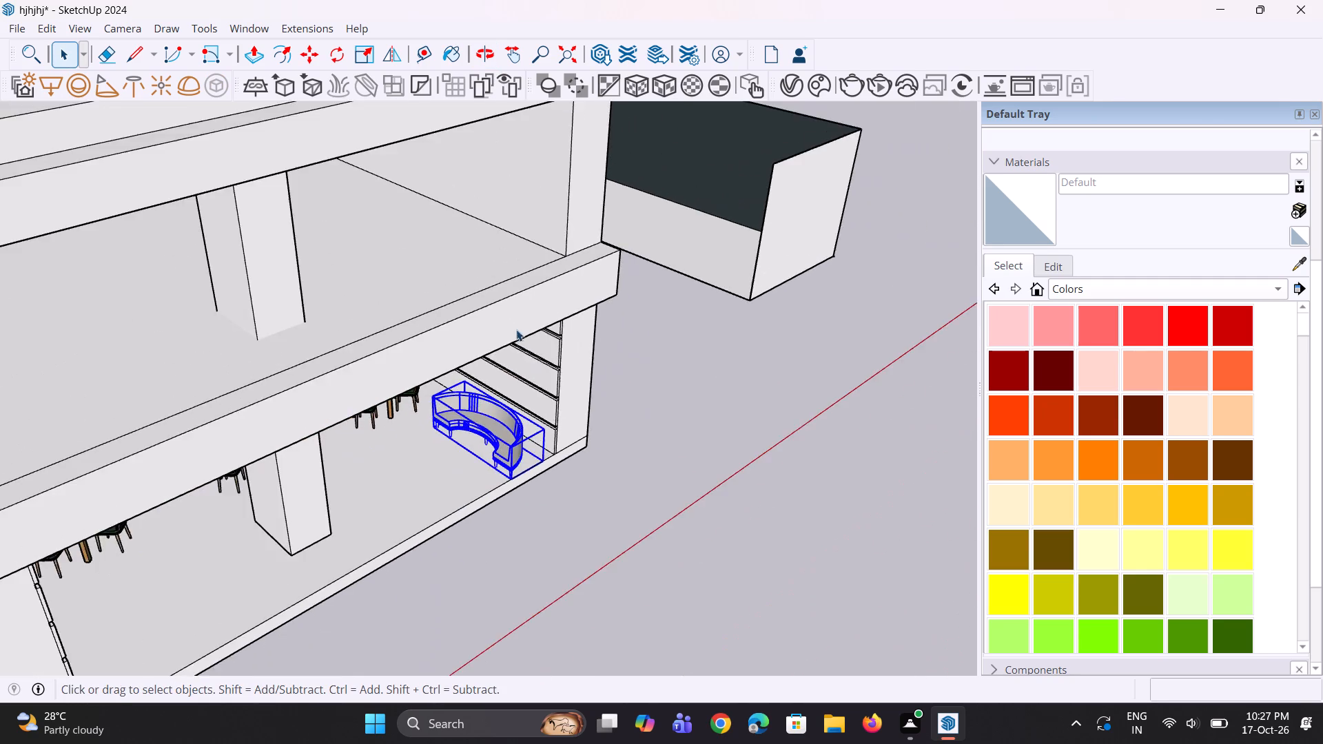
pyautogui.scroll(-6, 504, 317)
pyautogui.moveTo(493, 440); pyautogui.dragTo(378, 381, button='middle')
pyautogui.scroll(4, 458, 395)
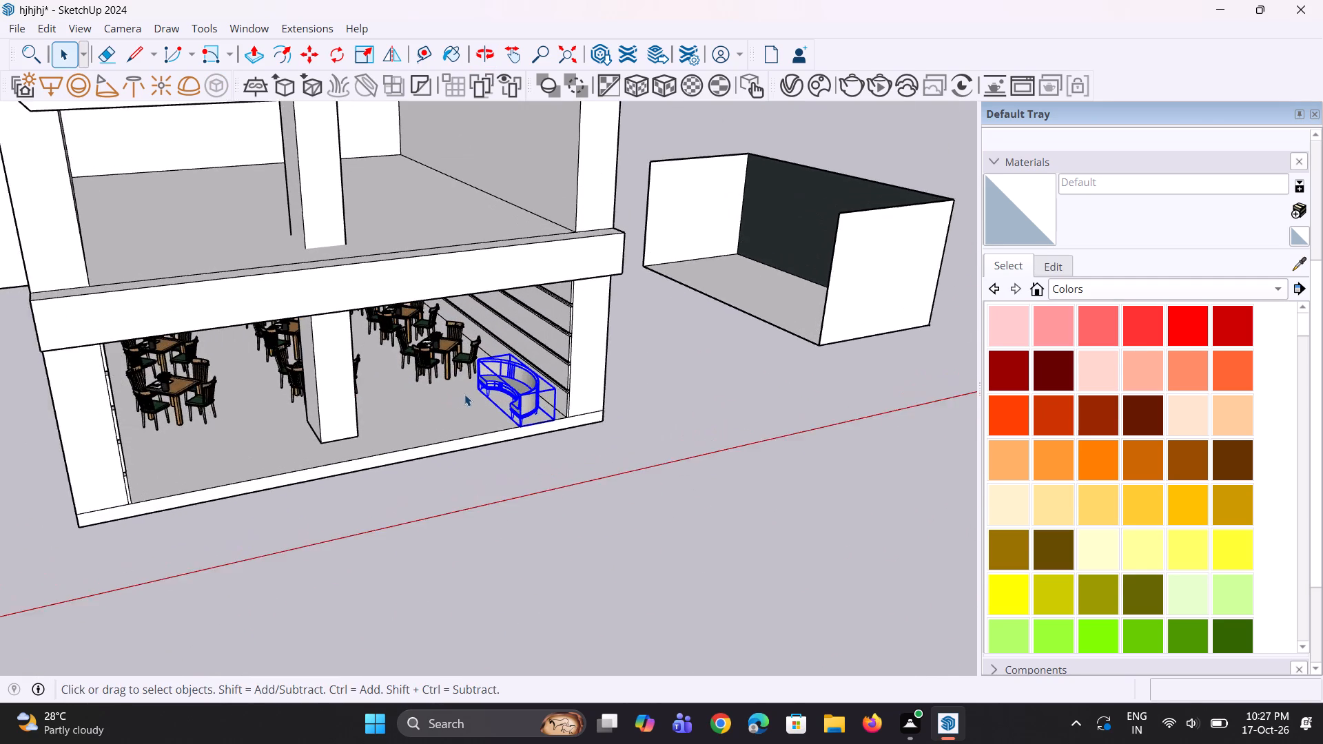
pyautogui.scroll(3, 488, 389)
pyautogui.moveTo(500, 400); pyautogui.dragTo(454, 378, button='middle')
pyautogui.press('m')
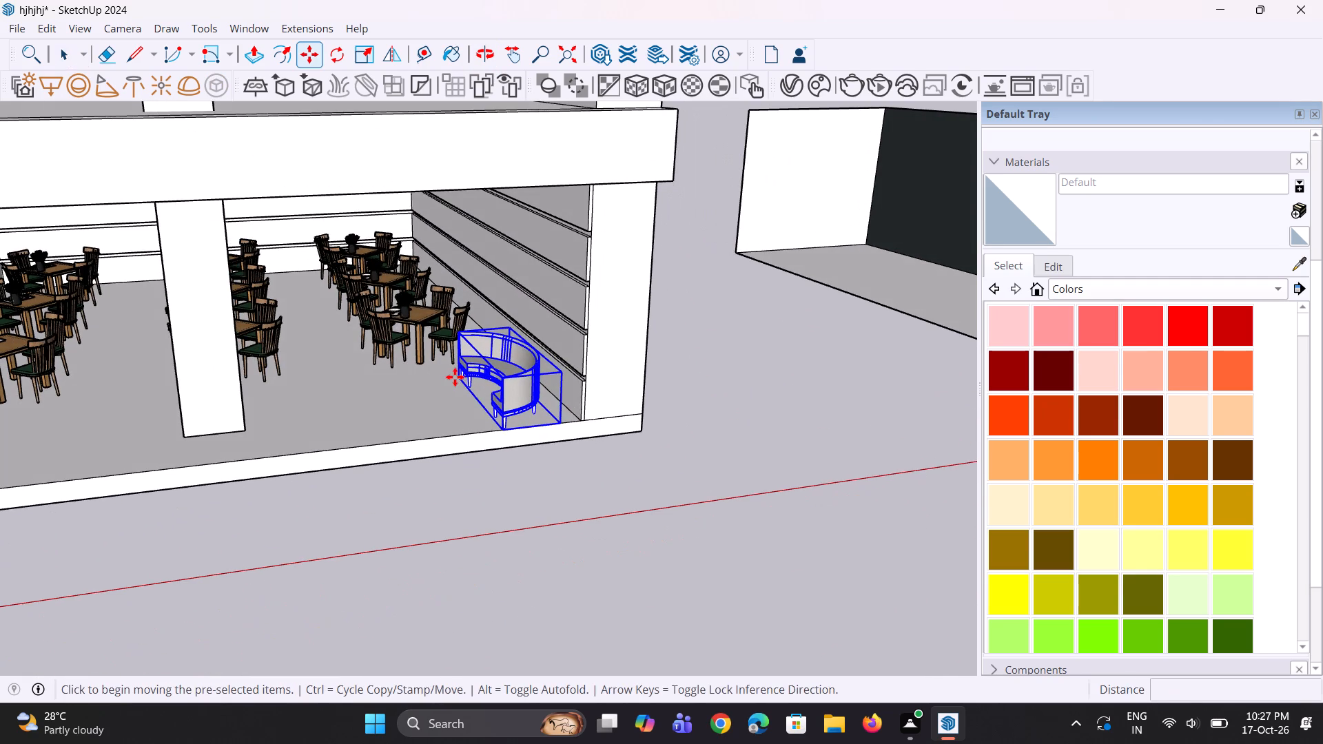
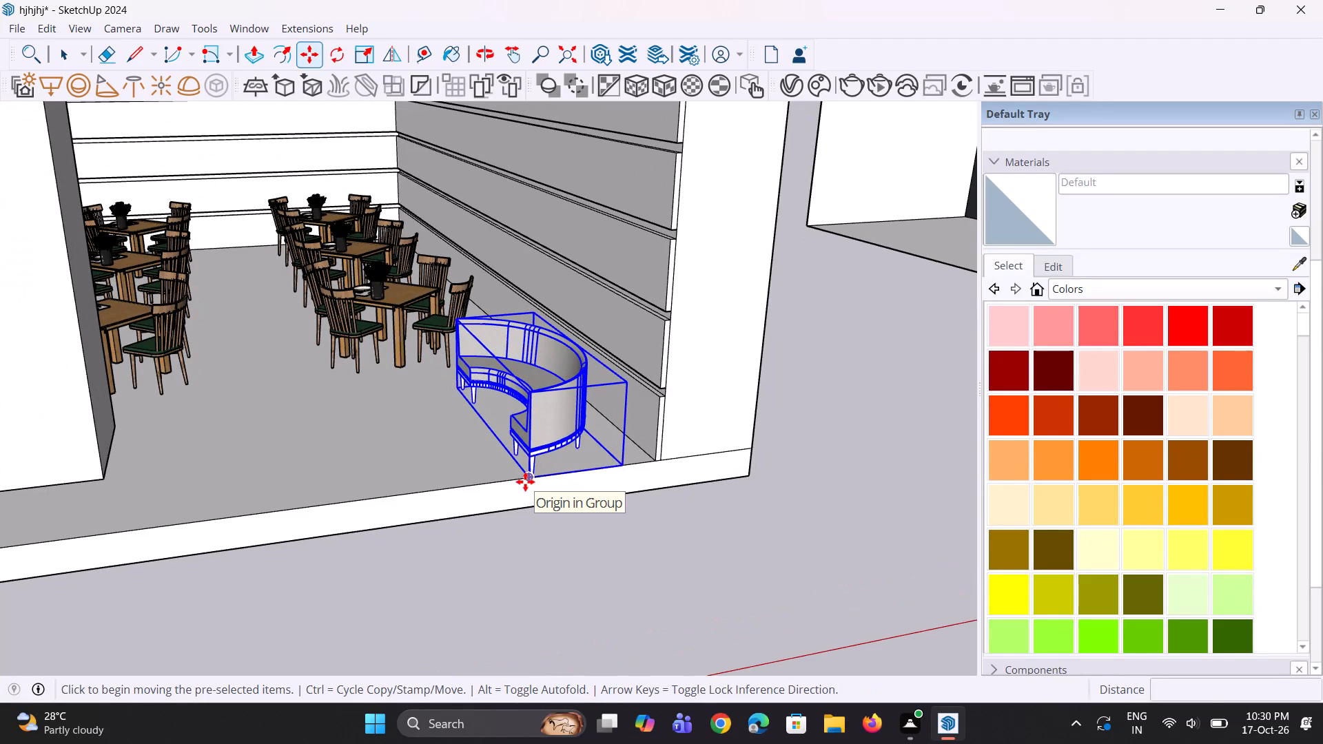
# Copy the curved sofa out of the dining area to open ground about 15' away in front of the building.
pyautogui.press('m')
pyautogui.click(525, 482)
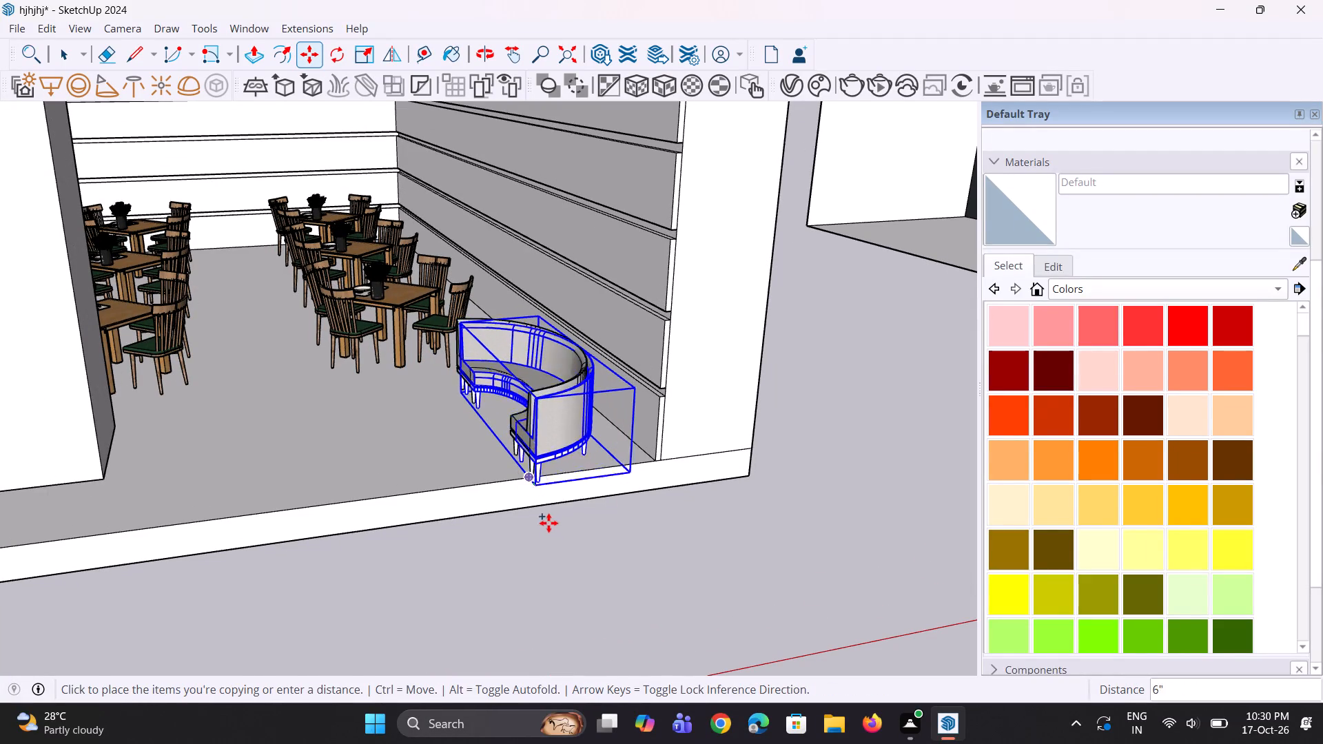
pyautogui.scroll(-10, 554, 530)
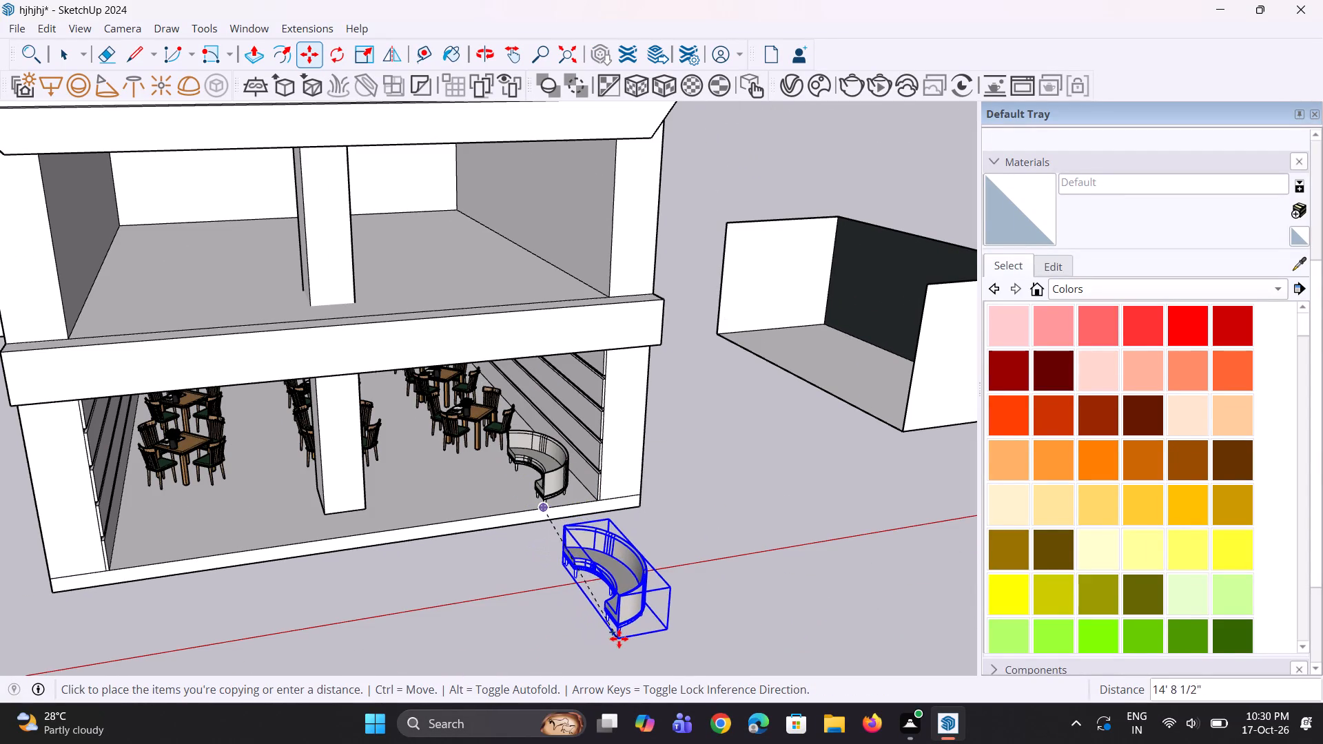
pyautogui.click(630, 632)
# Rotate the copied sofa about half a turn on the ground plane.
pyautogui.scroll(-4, 611, 508)
pyautogui.moveTo(611, 564); pyautogui.dragTo(610, 564, button='middle')
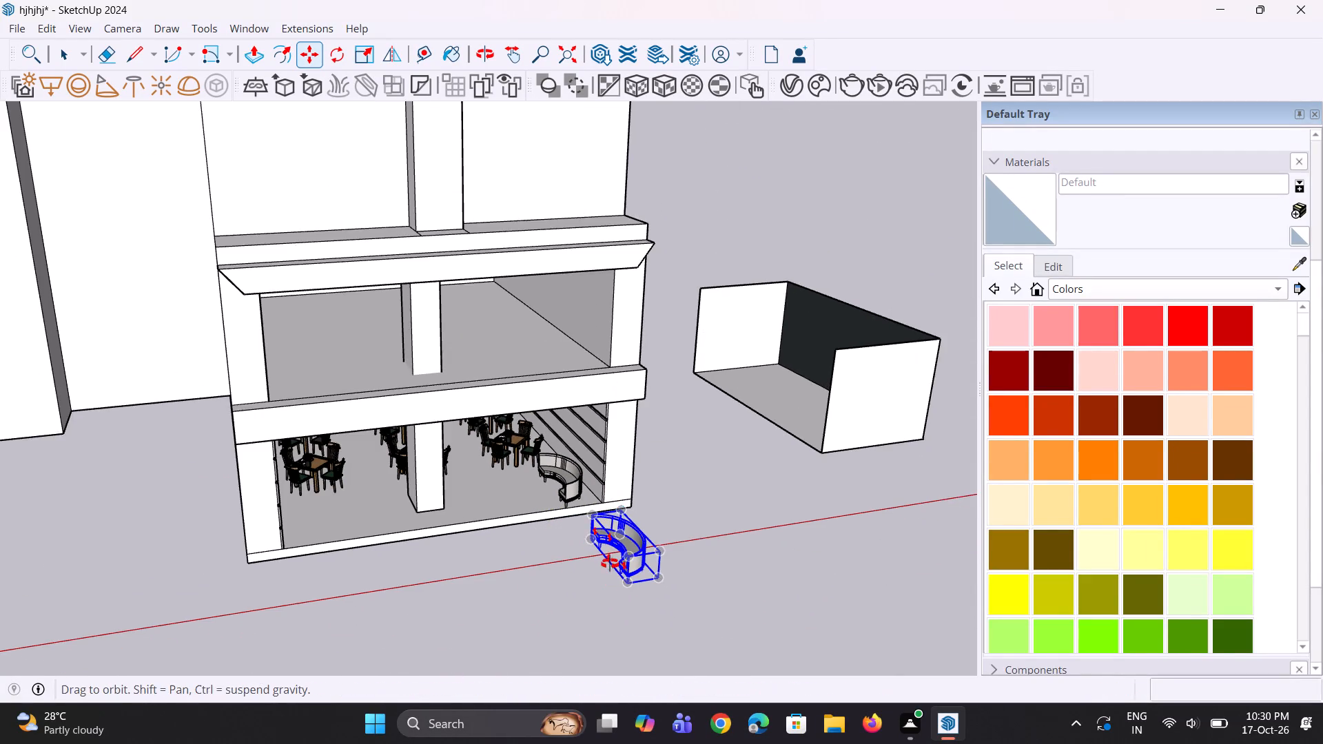
pyautogui.moveTo(610, 564); pyautogui.dragTo(599, 519, button='middle')
pyautogui.click(349, 60)
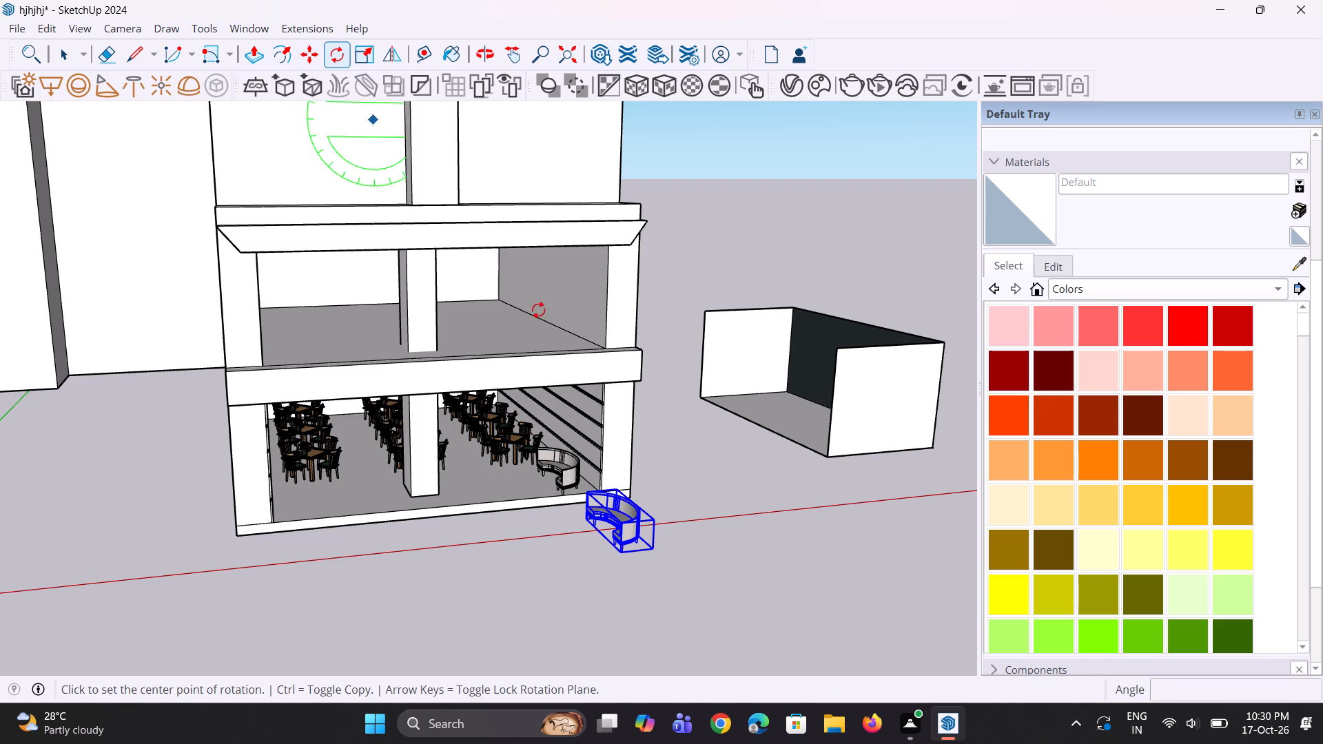
pyautogui.click(722, 572)
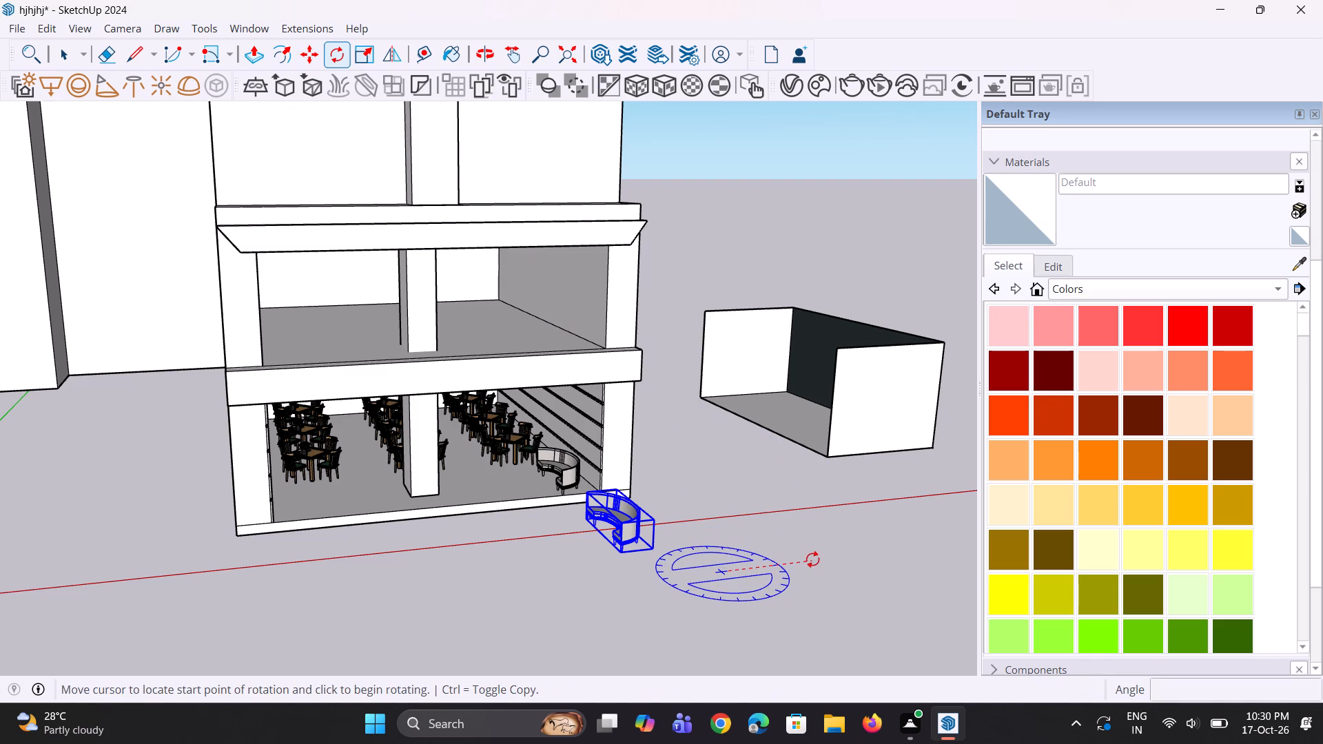
pyautogui.click(812, 559)
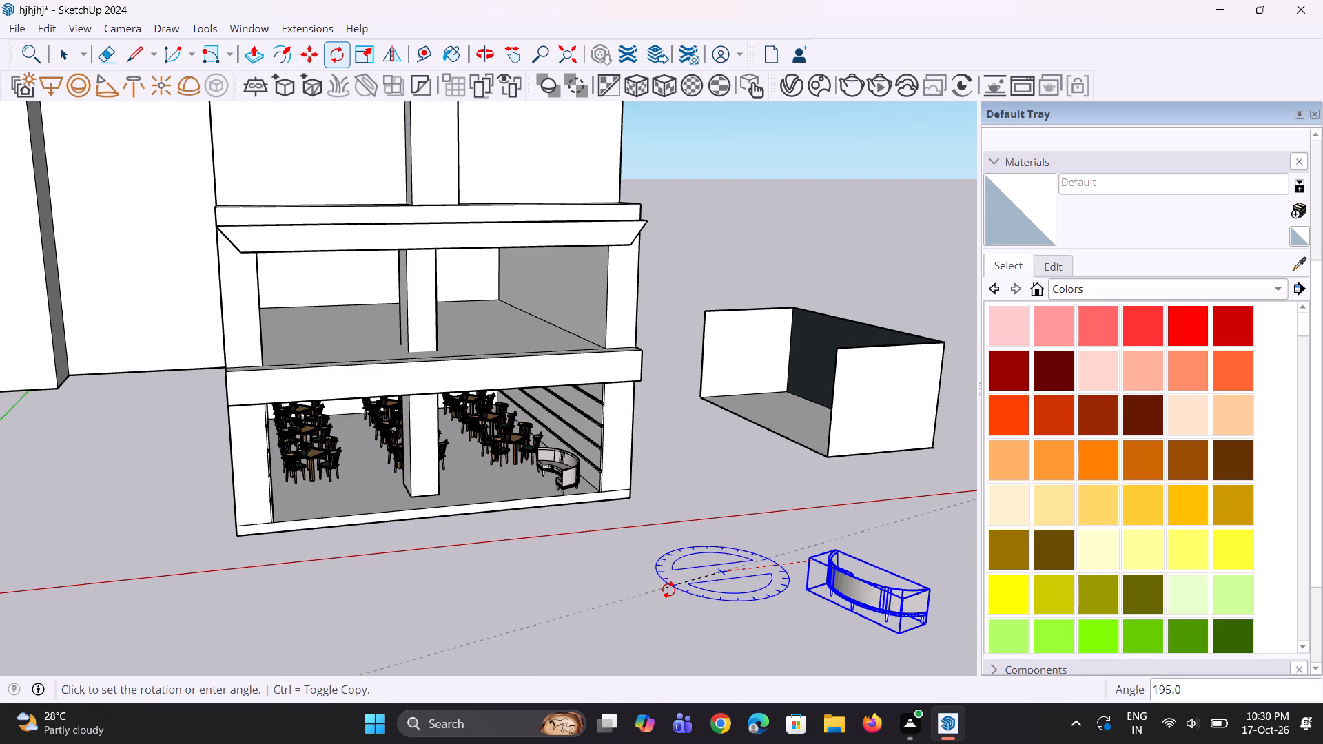
pyautogui.click(668, 580)
# Move the rotated sofa copy into the dining area's front-left corner, opposite the original sofa.
pyautogui.scroll(-4, 630, 526)
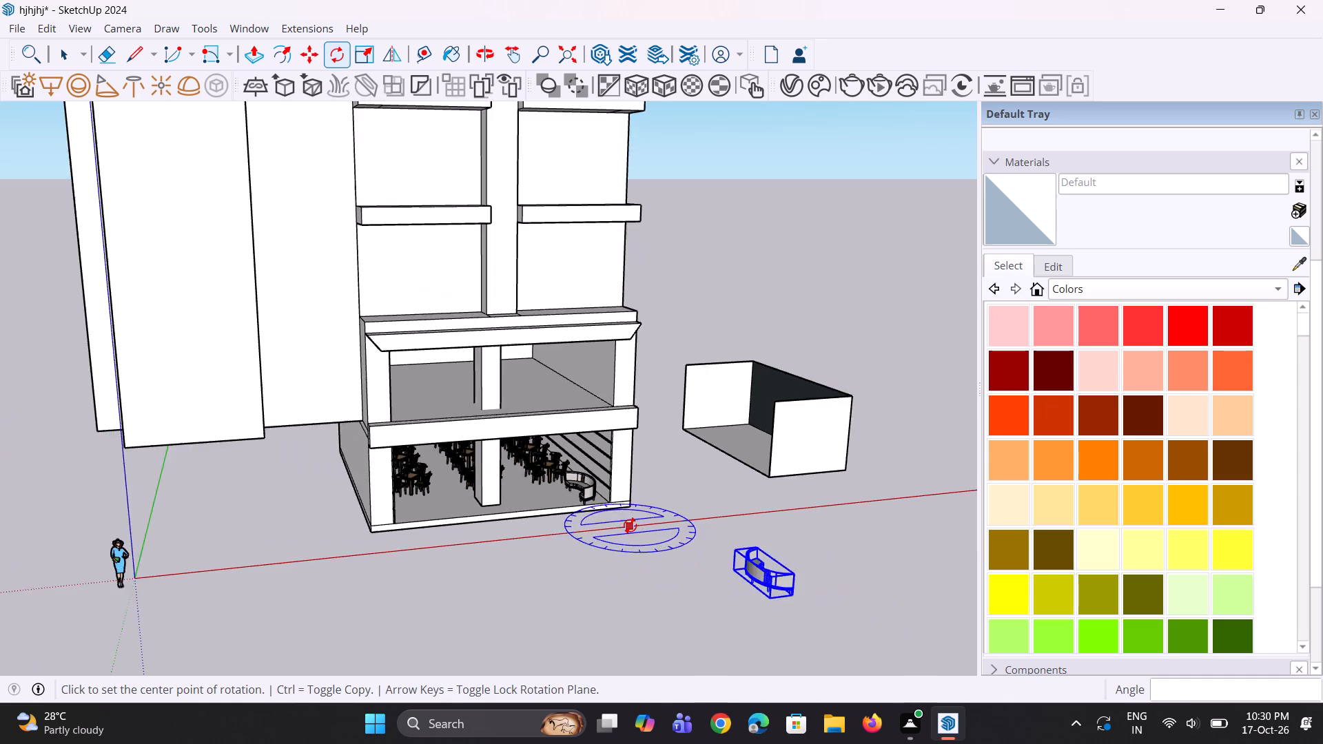
pyautogui.scroll(-6, 630, 526)
pyautogui.moveTo(613, 577); pyautogui.dragTo(520, 550, button='middle')
pyautogui.scroll(8, 640, 594)
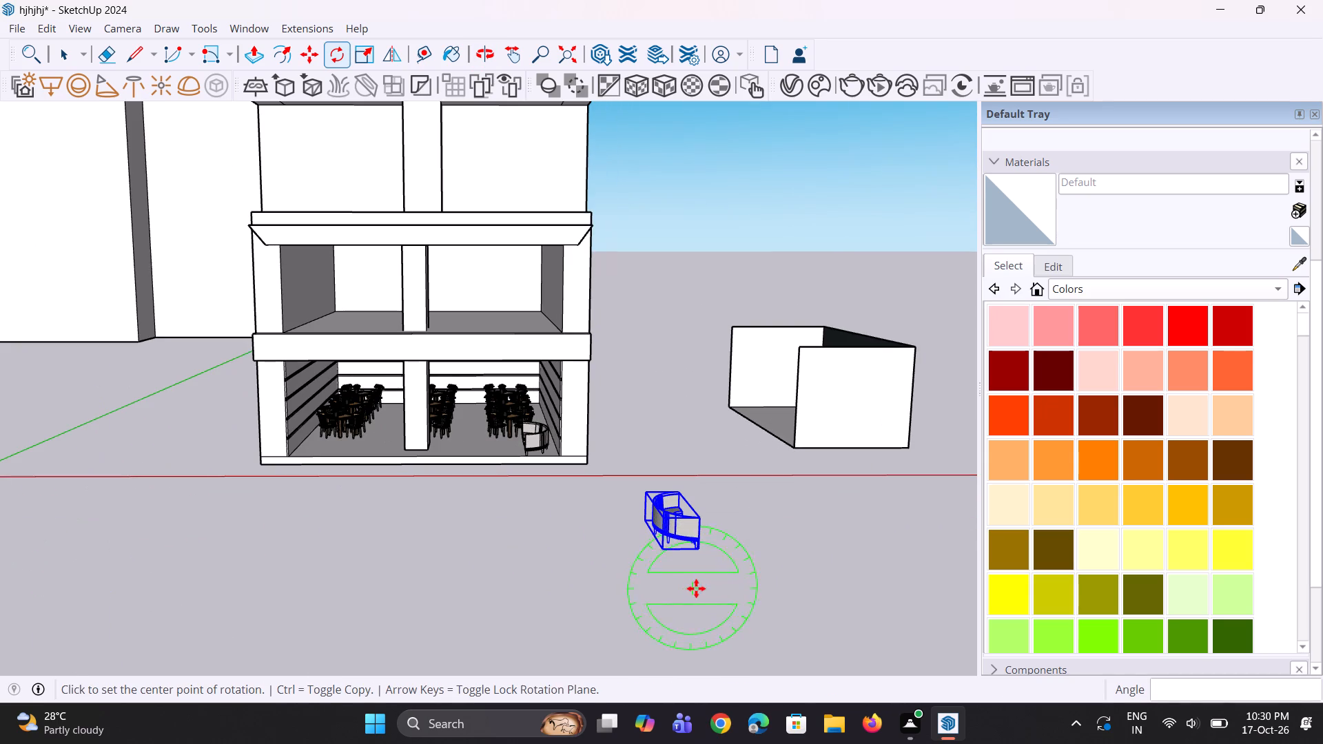
pyautogui.press('m')
pyautogui.click(705, 552)
pyautogui.scroll(4, 321, 432)
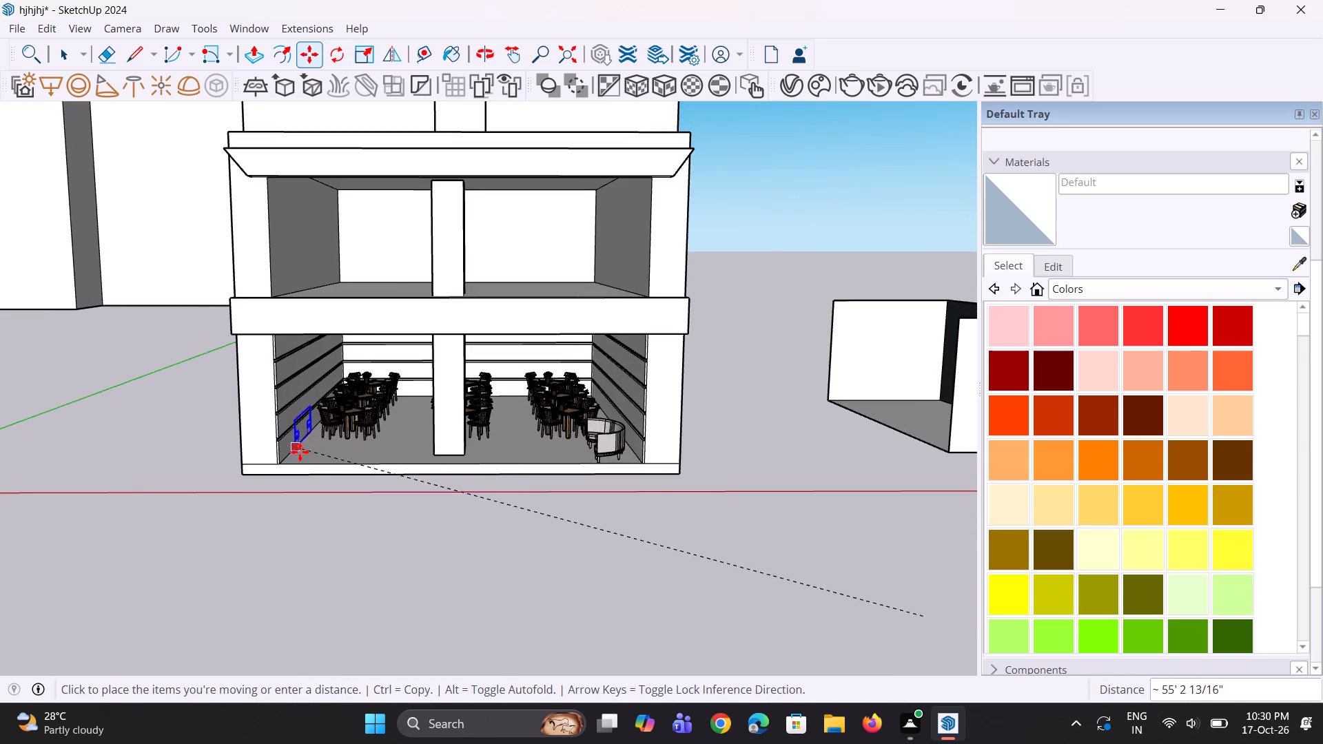
pyautogui.scroll(1, 300, 452)
pyautogui.click(322, 469)
# Shift the left-hand sofa about 6" away from the side wall along the front edge.
pyautogui.moveTo(342, 460); pyautogui.dragTo(325, 524, button='middle')
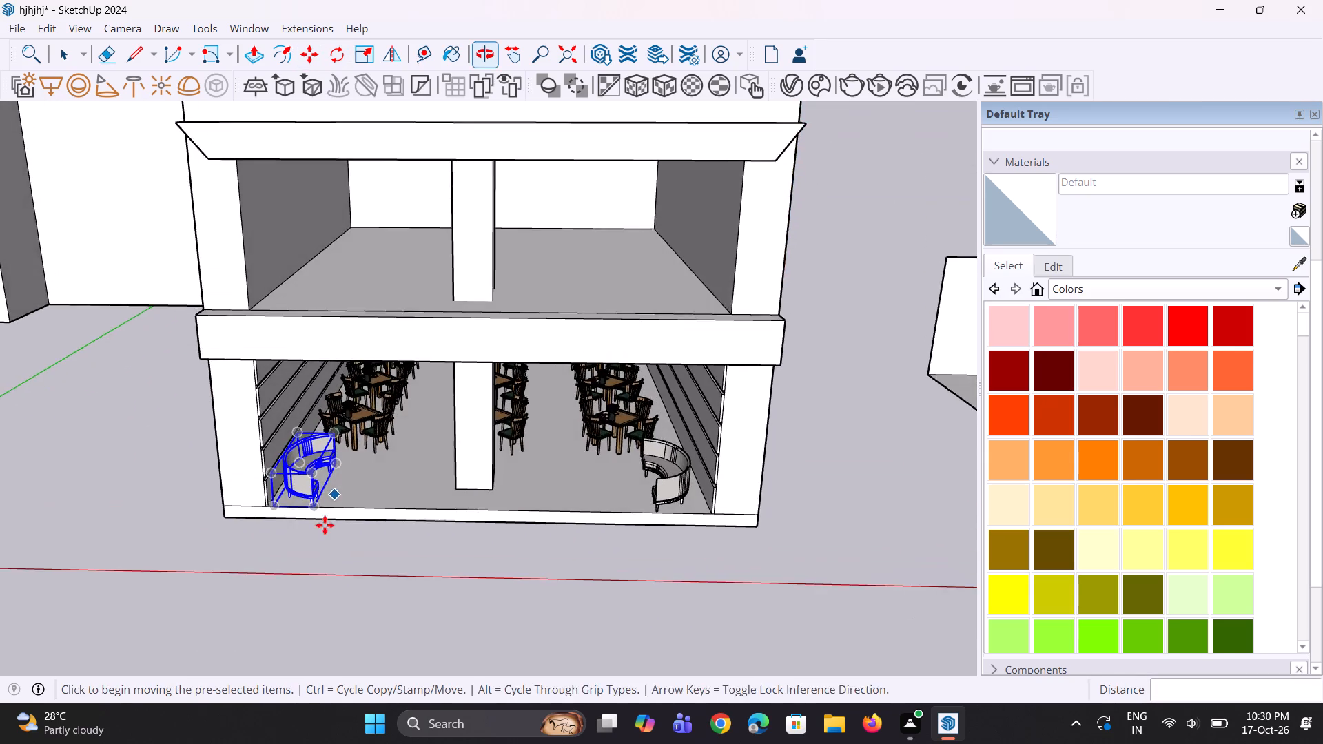
pyautogui.scroll(11, 310, 500)
pyautogui.moveTo(316, 504); pyautogui.dragTo(249, 509, button='middle')
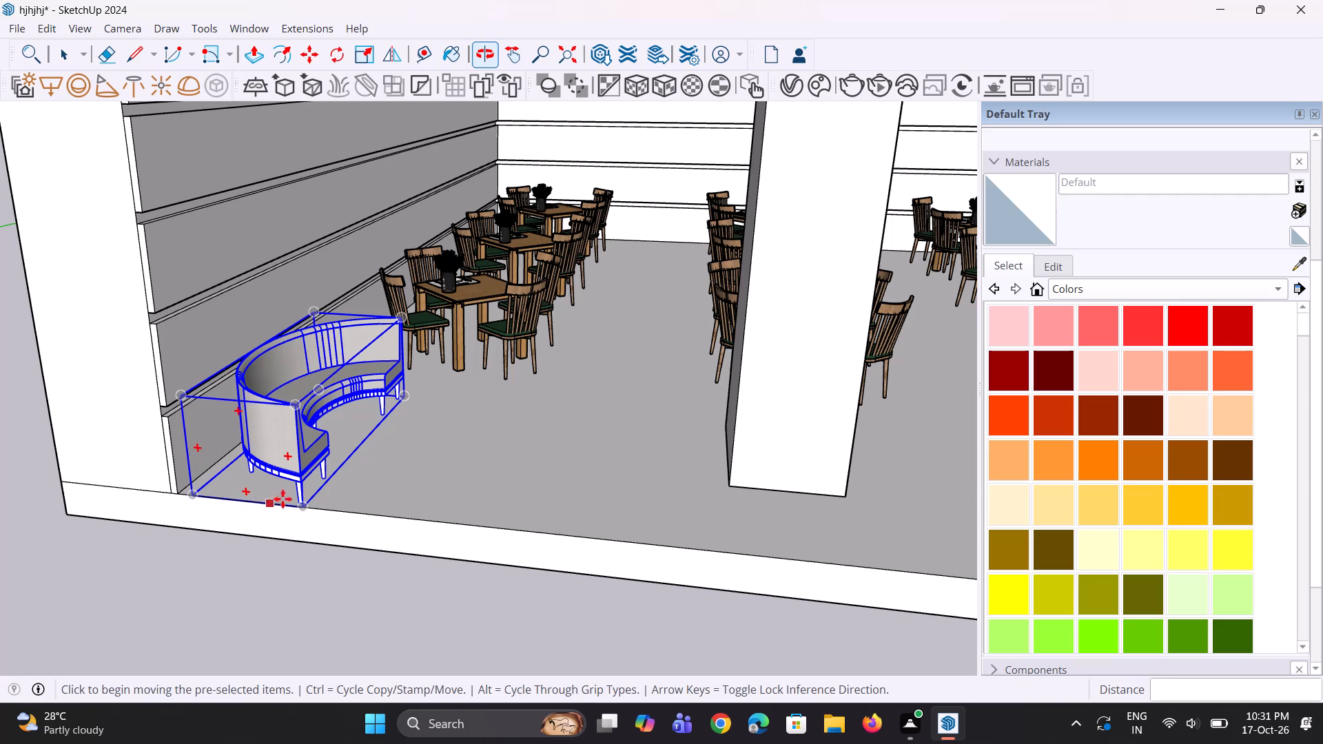
pyautogui.click(298, 507)
pyautogui.click(316, 499)
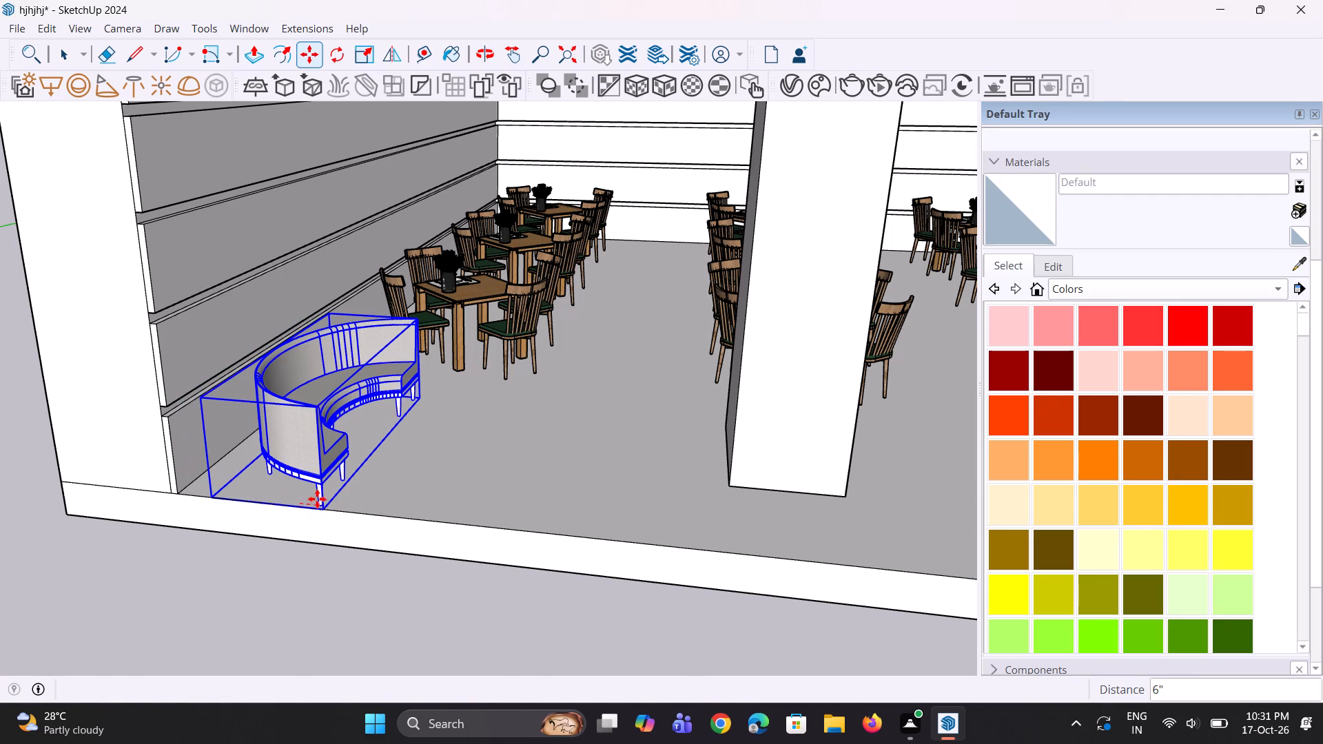
# Move the three front dining table sets together slightly toward the back of the room.
pyautogui.moveTo(329, 503); pyautogui.dragTo(294, 517, button='middle')
pyautogui.press('space')
pyautogui.press('space')
pyautogui.scroll(-4, 295, 495)
pyautogui.scroll(2, 535, 331)
pyautogui.click(462, 358)
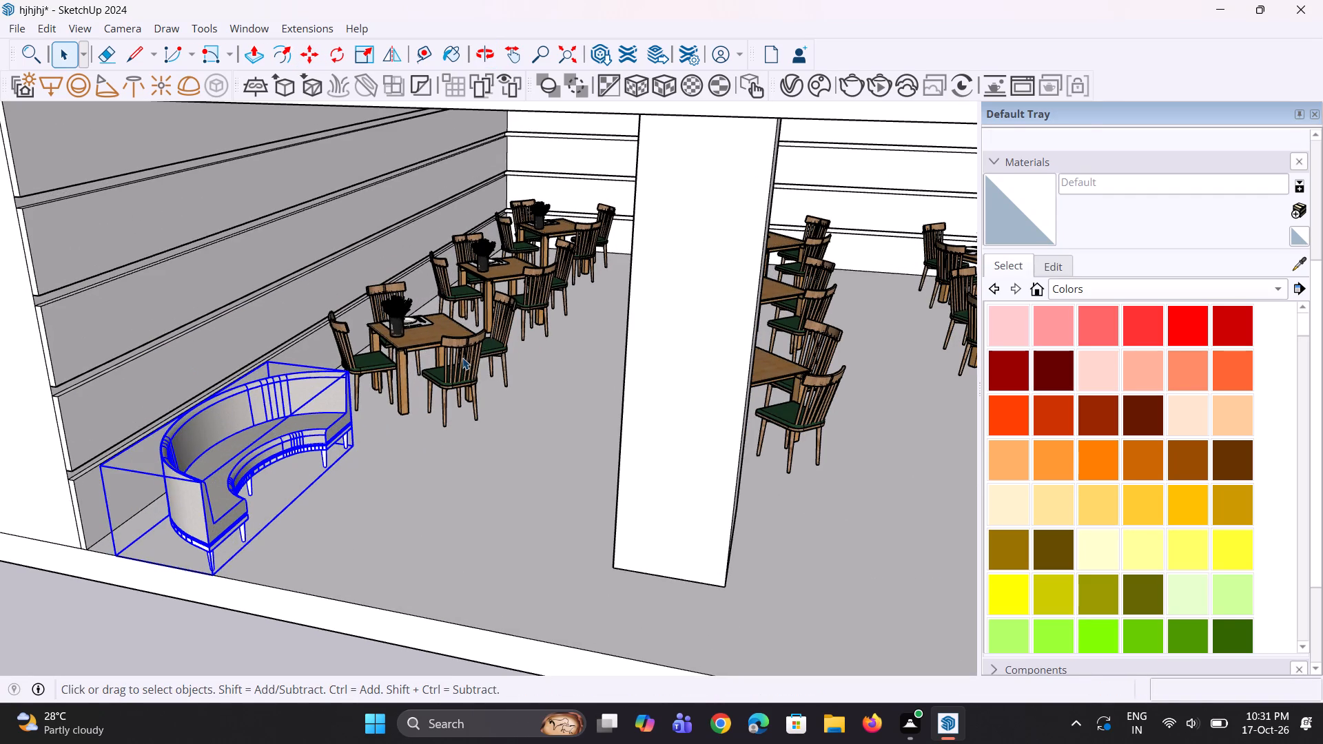
pyautogui.keyDown('ctrl'); pyautogui.click(812, 416); pyautogui.keyUp('ctrl')
pyautogui.scroll(-5, 686, 418)
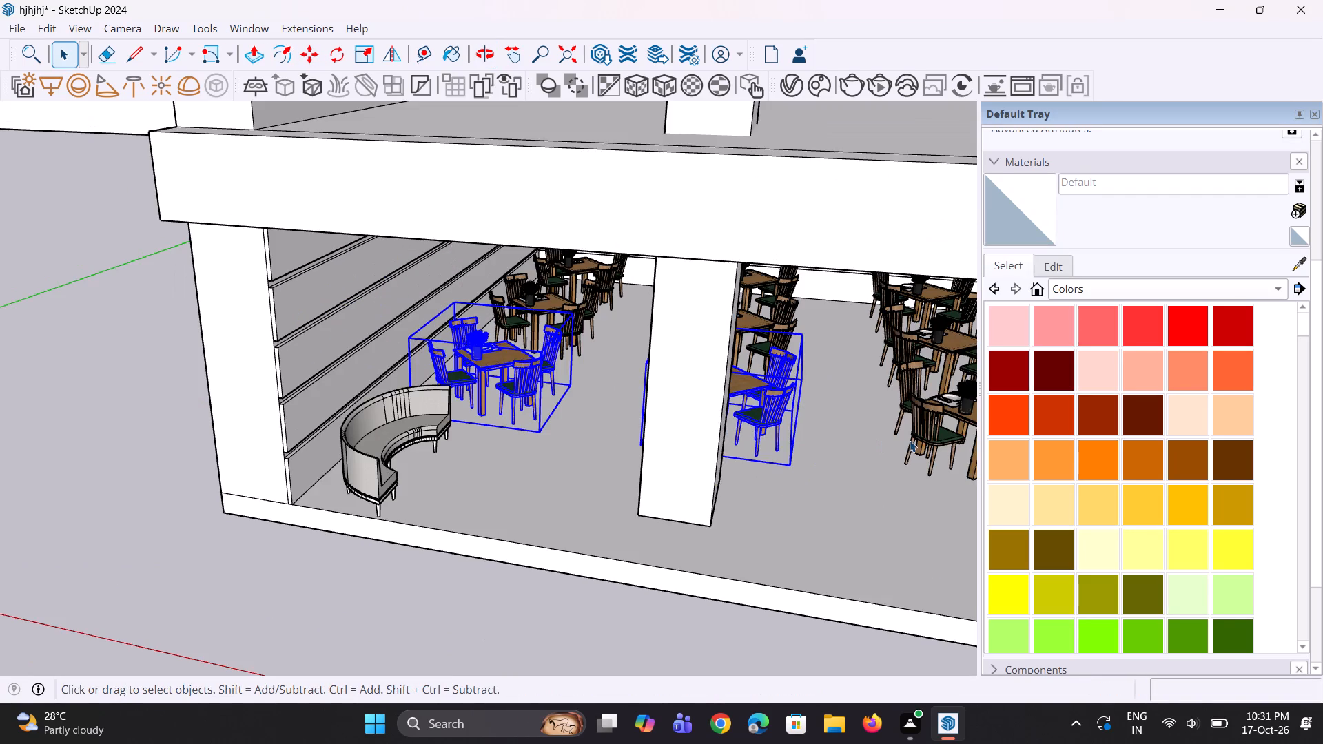
pyautogui.scroll(2, 910, 440)
pyautogui.keyDown('ctrl'); pyautogui.click(918, 444); pyautogui.keyUp('ctrl')
pyautogui.scroll(1, 799, 475)
pyautogui.press('m')
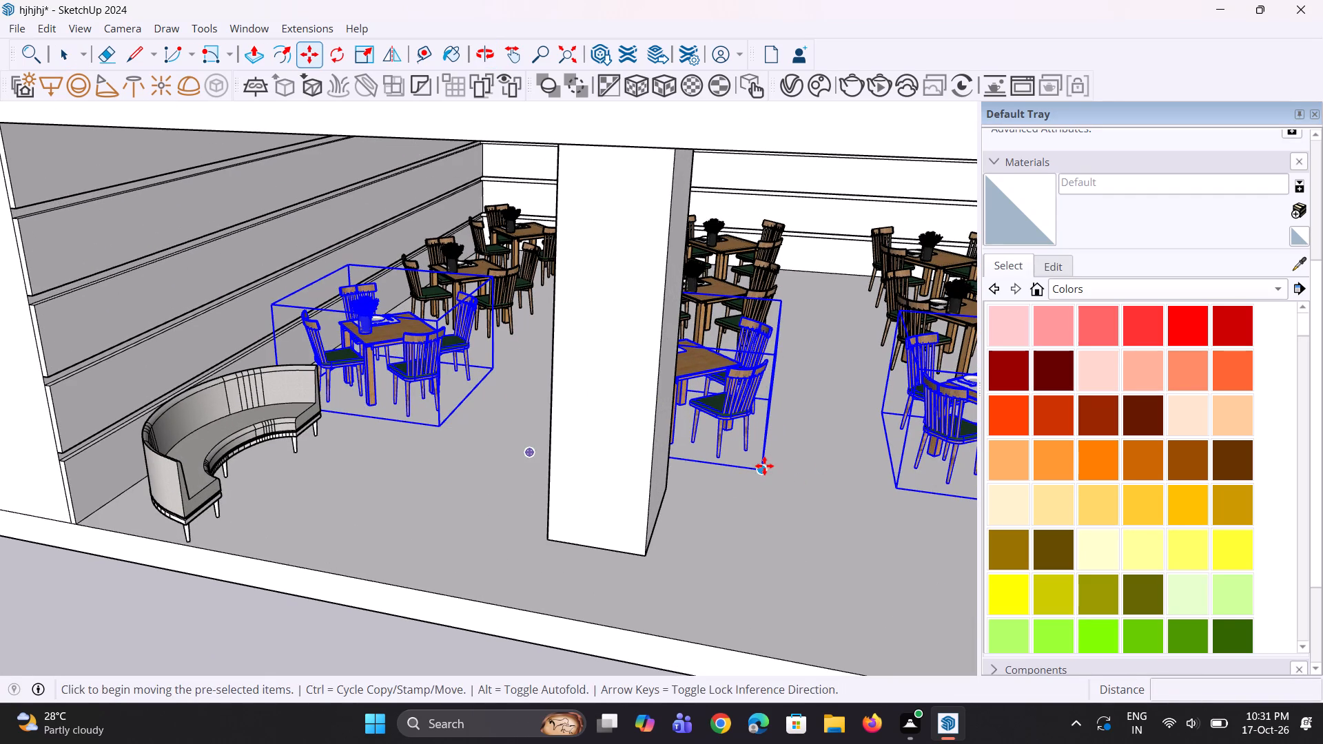
pyautogui.click(764, 466)
pyautogui.click(769, 453)
pyautogui.scroll(-4, 718, 449)
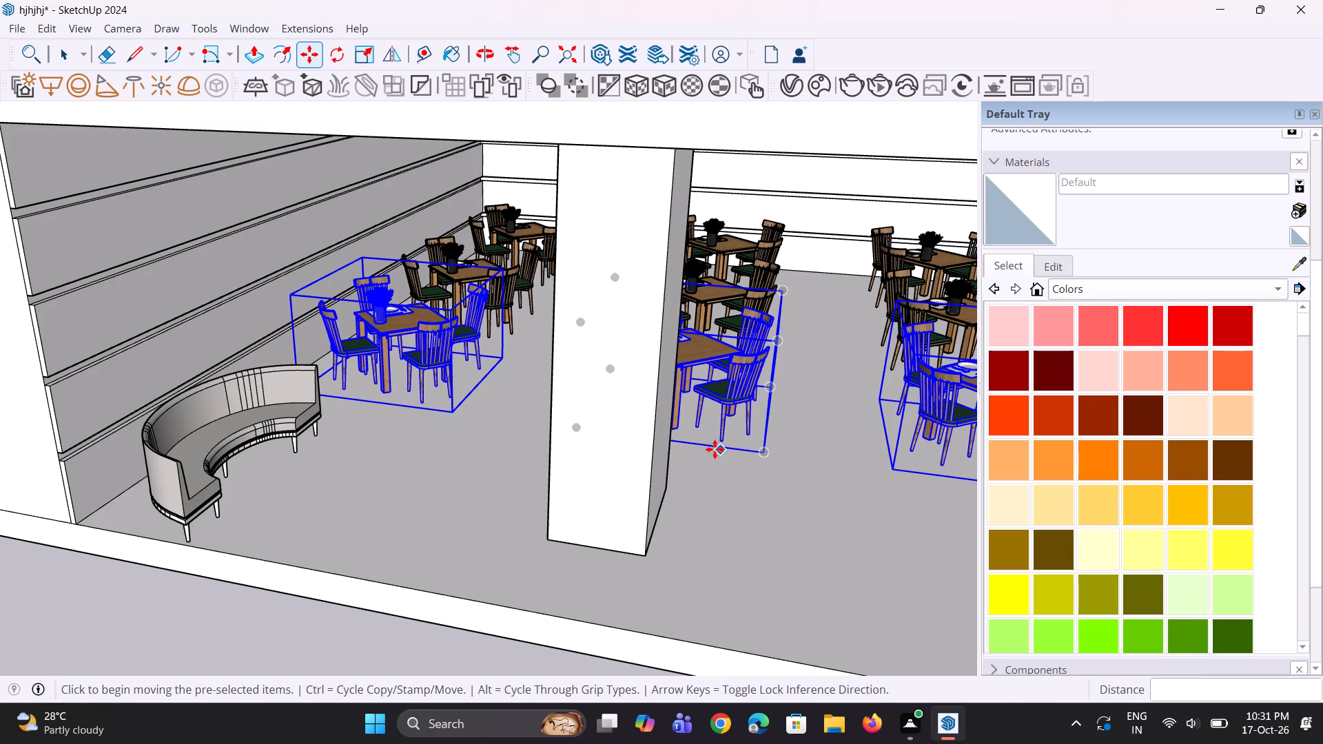
pyautogui.moveTo(591, 465); pyautogui.dragTo(582, 482, button='middle')
pyautogui.press('space')
pyautogui.press('space')
pyautogui.click(439, 579)
# Move the left-hand curved sofa slightly back from the front floor edge into the room.
pyautogui.click(309, 477)
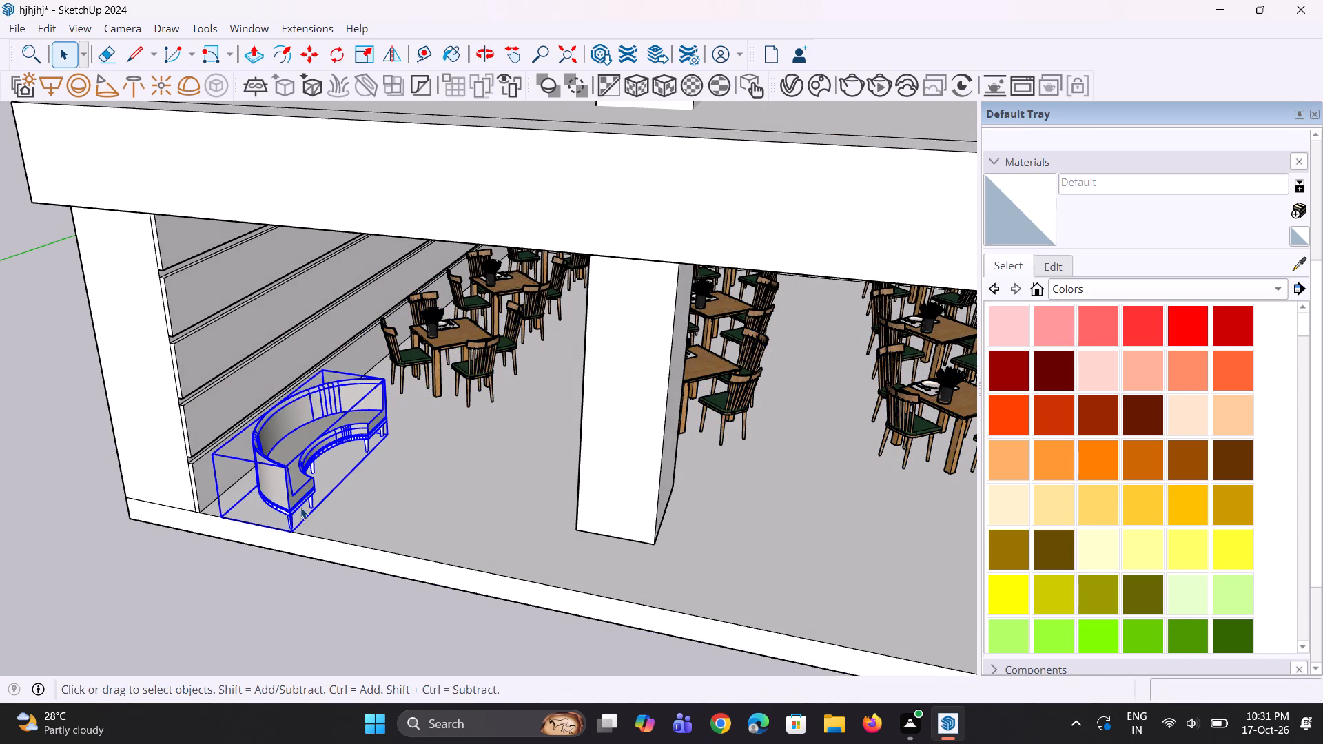
pyautogui.scroll(1, 300, 508)
pyautogui.press('m')
pyautogui.scroll(2, 300, 508)
pyautogui.click(292, 533)
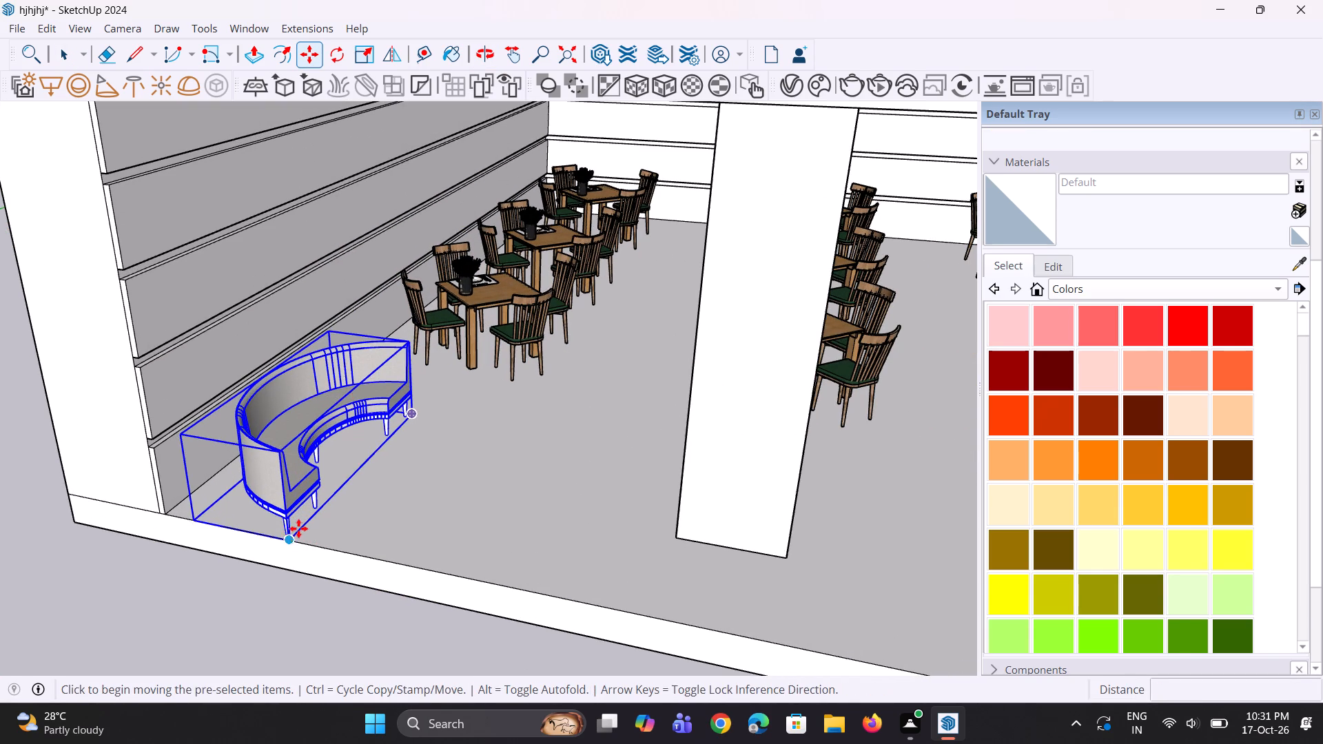
pyautogui.click(320, 515)
pyautogui.scroll(-5, 323, 505)
pyautogui.press('space')
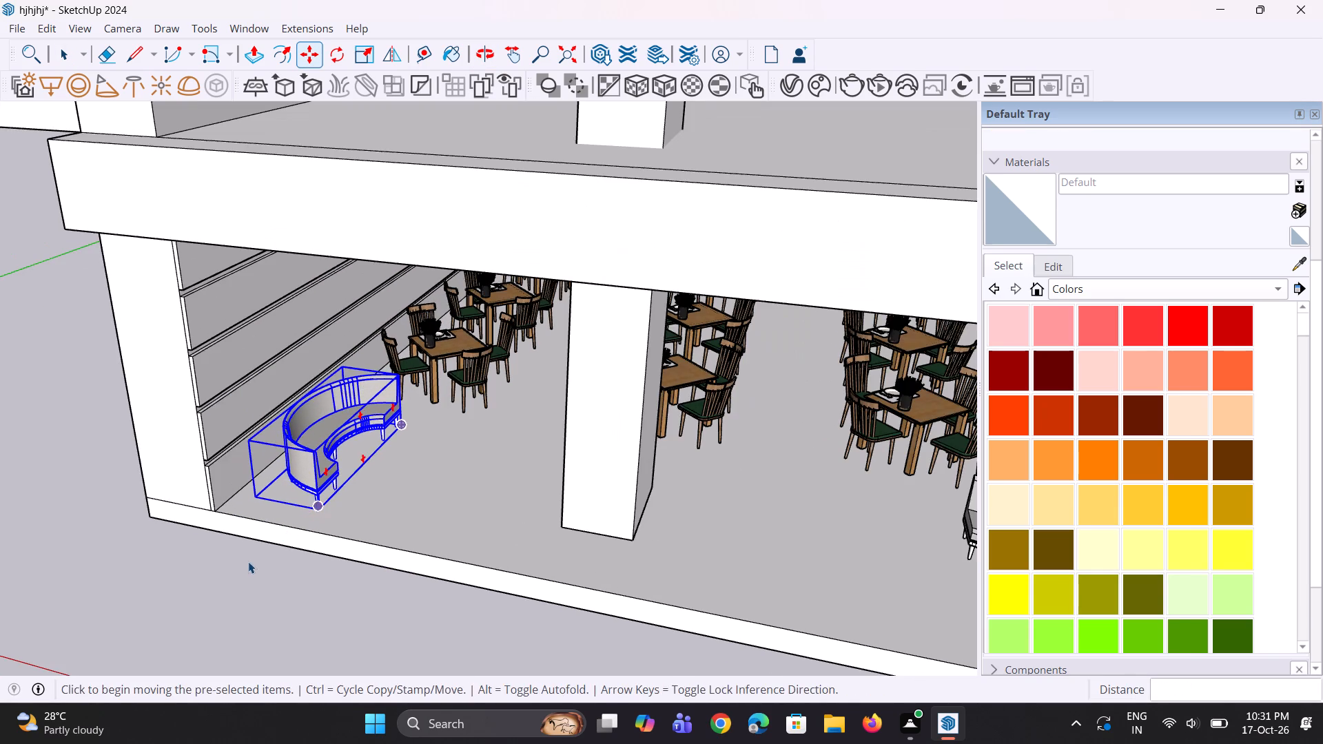
pyautogui.click(247, 564)
# Move the right-hand curved sofa back from the front floor edge to line up with the opposite sofa.
pyautogui.scroll(-6, 319, 510)
pyautogui.moveTo(338, 518); pyautogui.dragTo(489, 539, button='middle')
pyautogui.scroll(4, 696, 548)
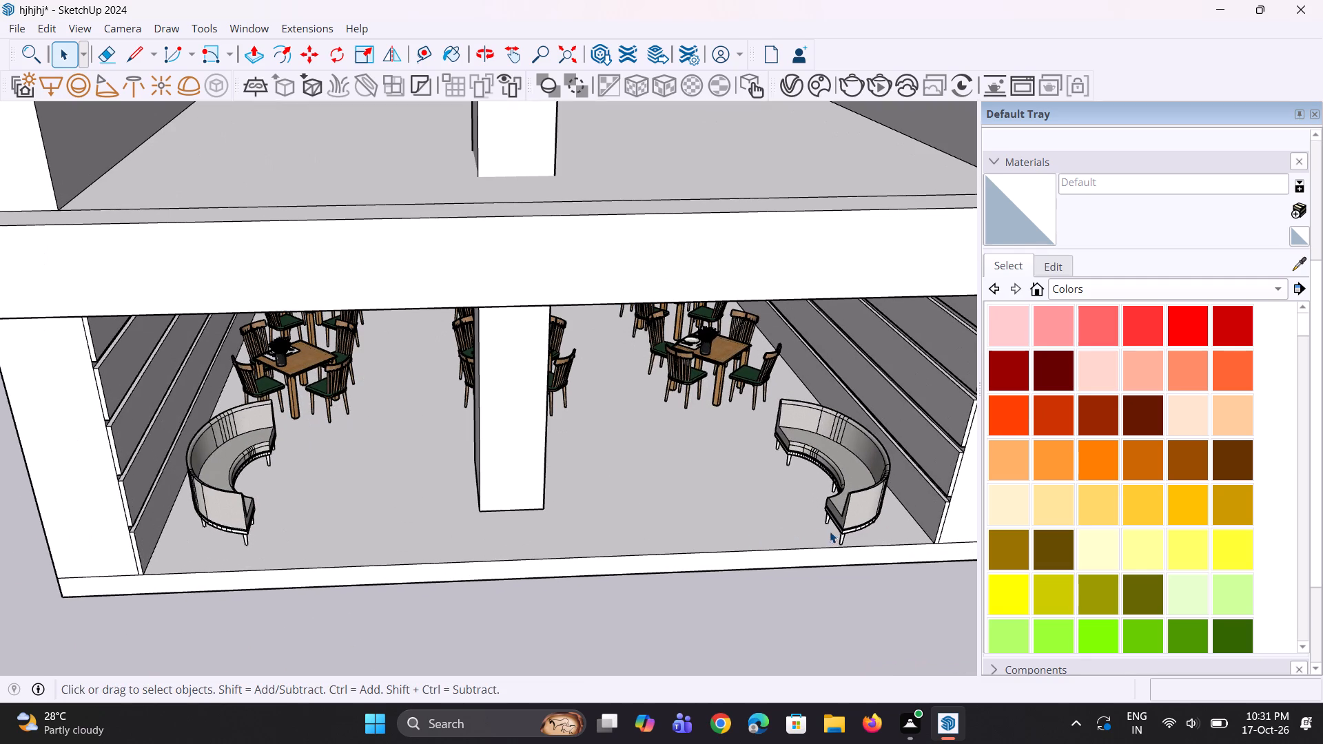
pyautogui.click(839, 530)
pyautogui.scroll(2, 837, 533)
pyautogui.press('m')
pyautogui.scroll(1, 832, 550)
pyautogui.click(834, 550)
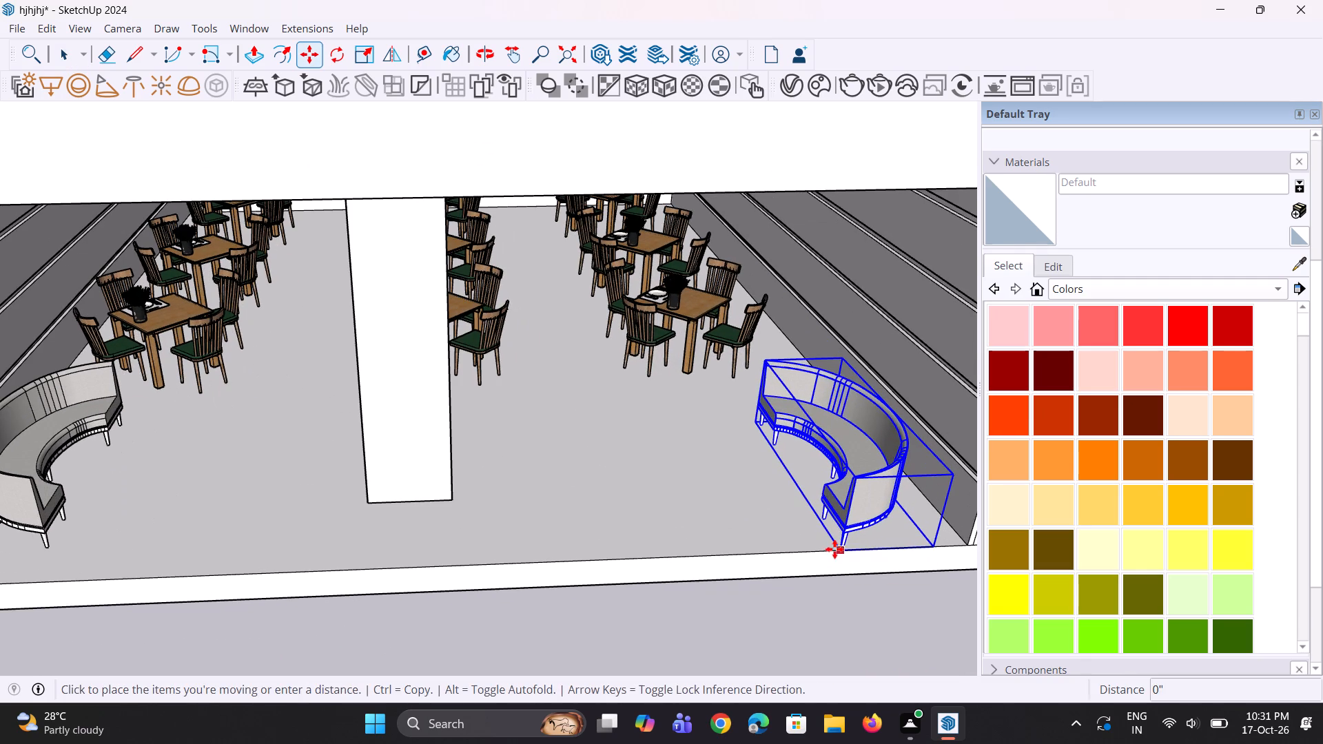
pyautogui.click(805, 509)
pyautogui.scroll(-3, 761, 496)
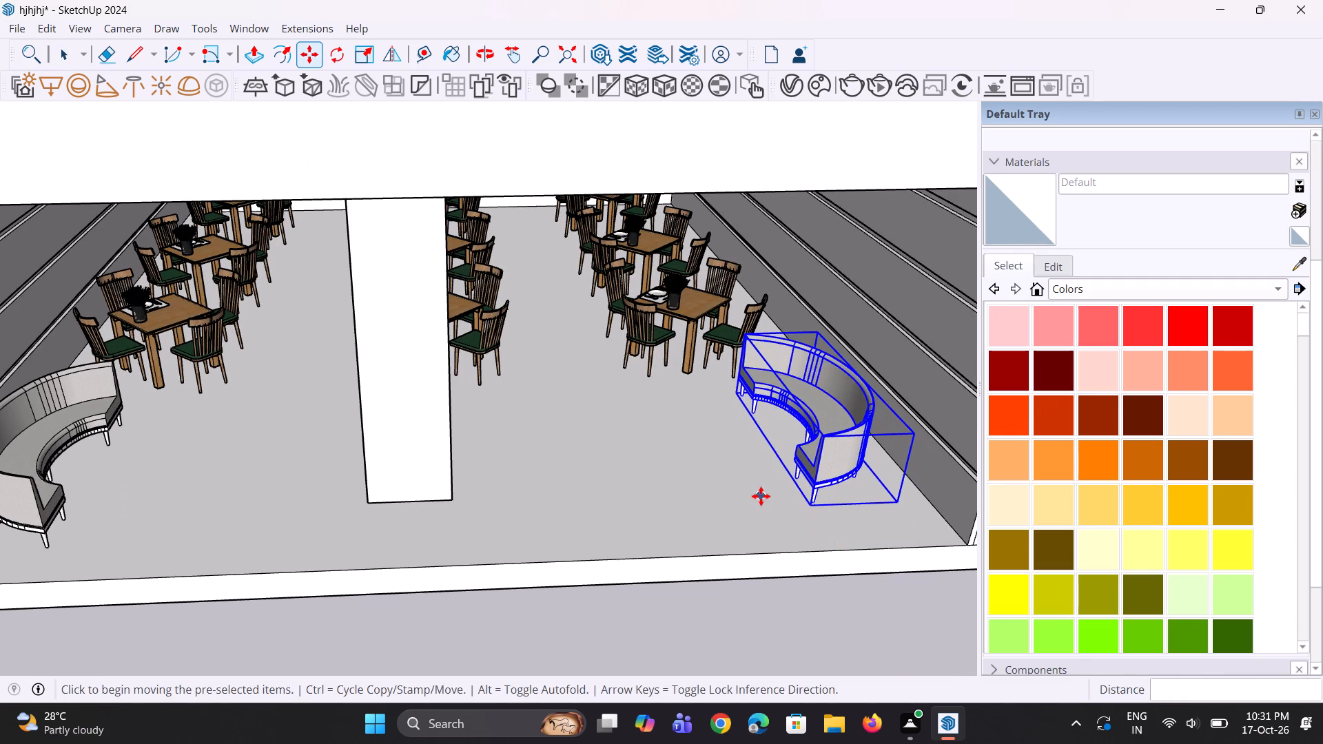
pyautogui.scroll(-2, 761, 496)
pyautogui.press('space')
pyautogui.press('space')
pyautogui.click(668, 643)
# Examine the furnished ground-floor dining area from the front and both sides.
pyautogui.moveTo(373, 466); pyautogui.dragTo(289, 412, button='middle')
pyautogui.scroll(-5, 287, 405)
pyautogui.moveTo(287, 405); pyautogui.dragTo(329, 396, button='middle')
pyautogui.scroll(1, 305, 400)
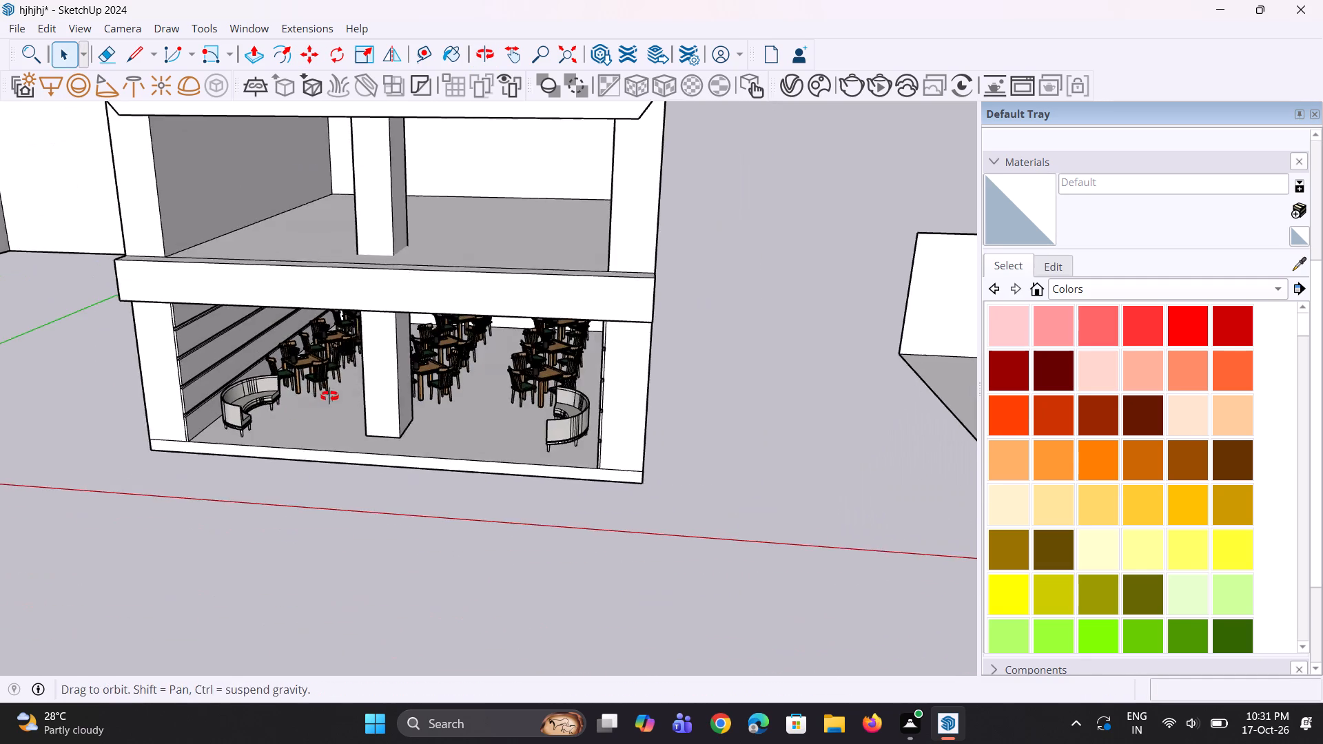
pyautogui.moveTo(329, 396); pyautogui.dragTo(356, 387, button='middle')
pyautogui.scroll(-5, 340, 435)
pyautogui.moveTo(357, 428); pyautogui.dragTo(395, 400, button='middle')
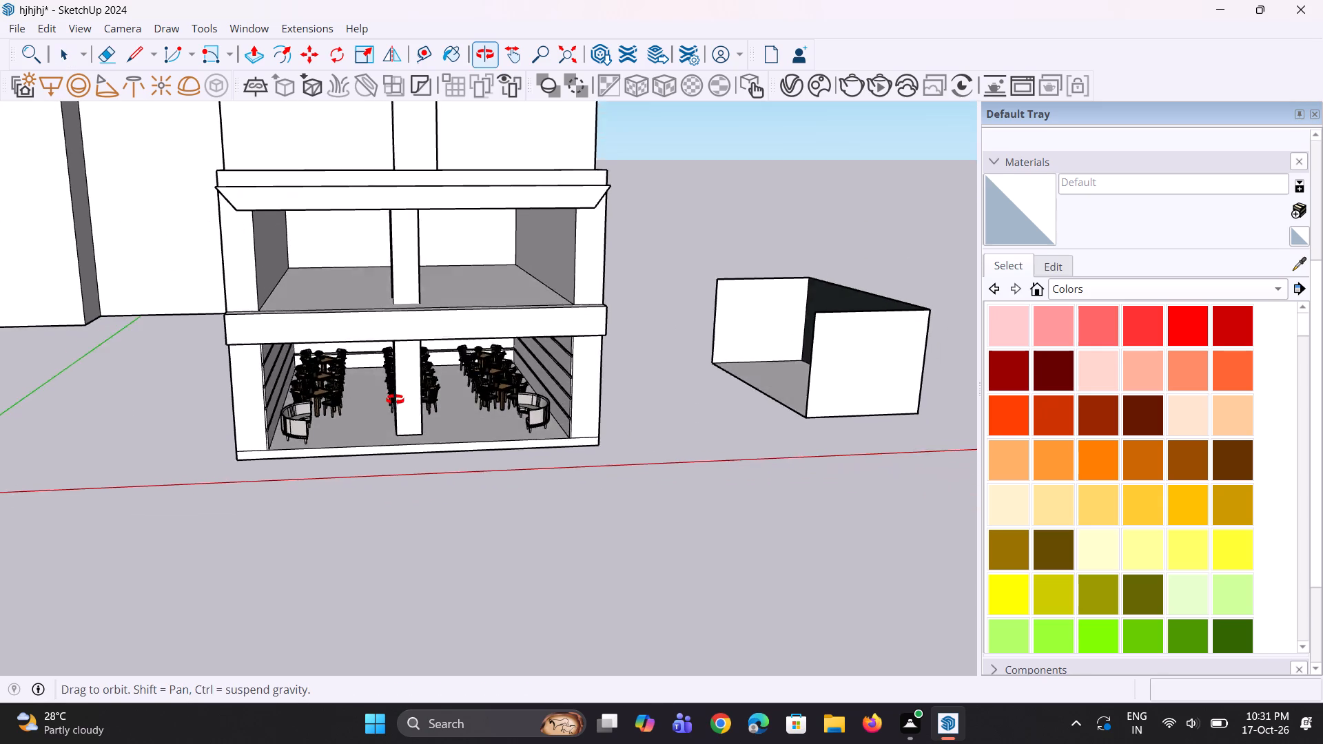
pyautogui.moveTo(395, 400); pyautogui.dragTo(354, 388, button='middle')
pyautogui.scroll(5, 289, 358)
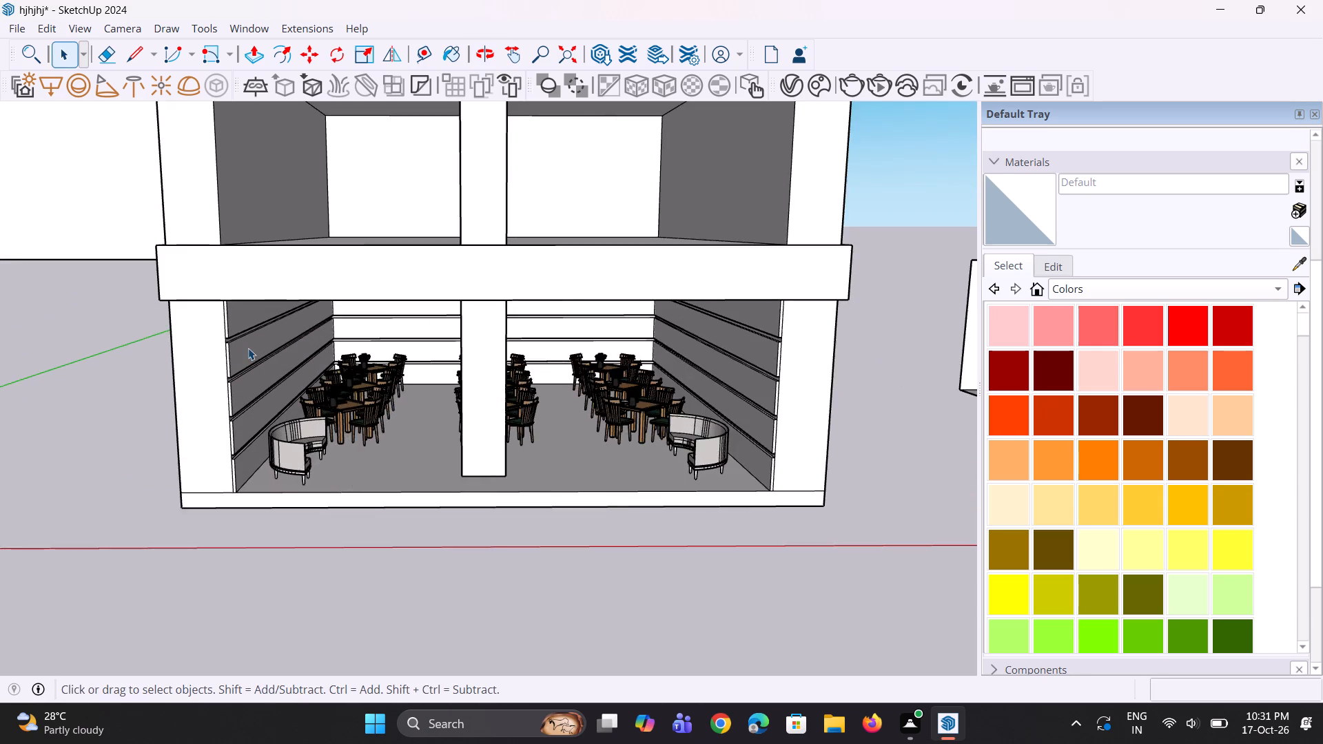
pyautogui.scroll(3, 248, 348)
pyautogui.scroll(-4, 251, 370)
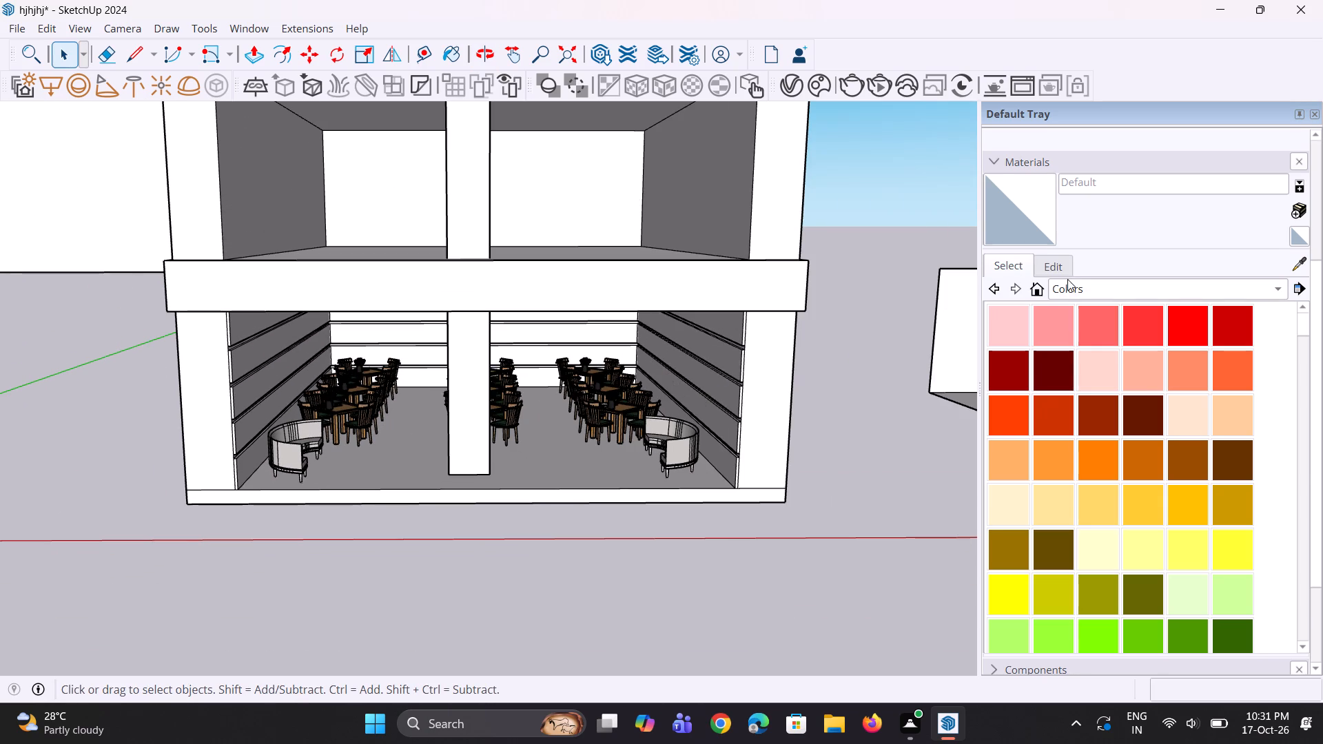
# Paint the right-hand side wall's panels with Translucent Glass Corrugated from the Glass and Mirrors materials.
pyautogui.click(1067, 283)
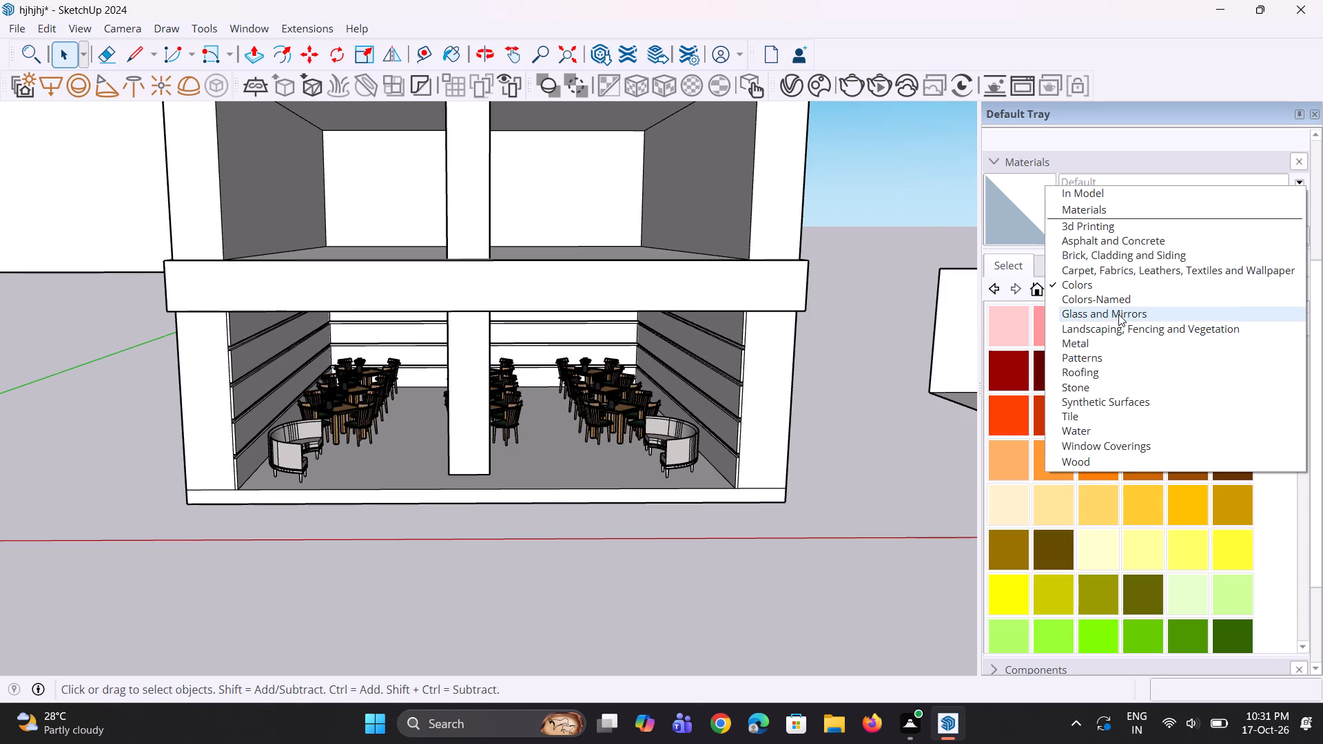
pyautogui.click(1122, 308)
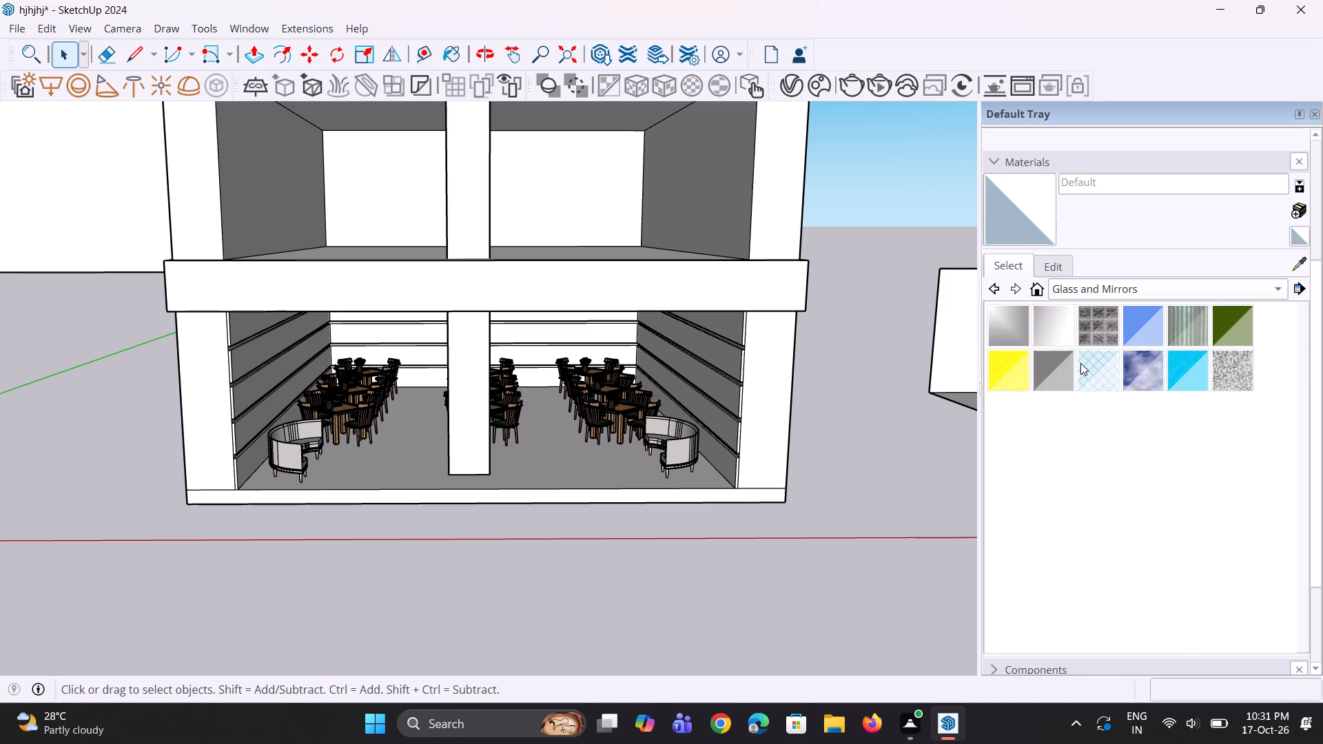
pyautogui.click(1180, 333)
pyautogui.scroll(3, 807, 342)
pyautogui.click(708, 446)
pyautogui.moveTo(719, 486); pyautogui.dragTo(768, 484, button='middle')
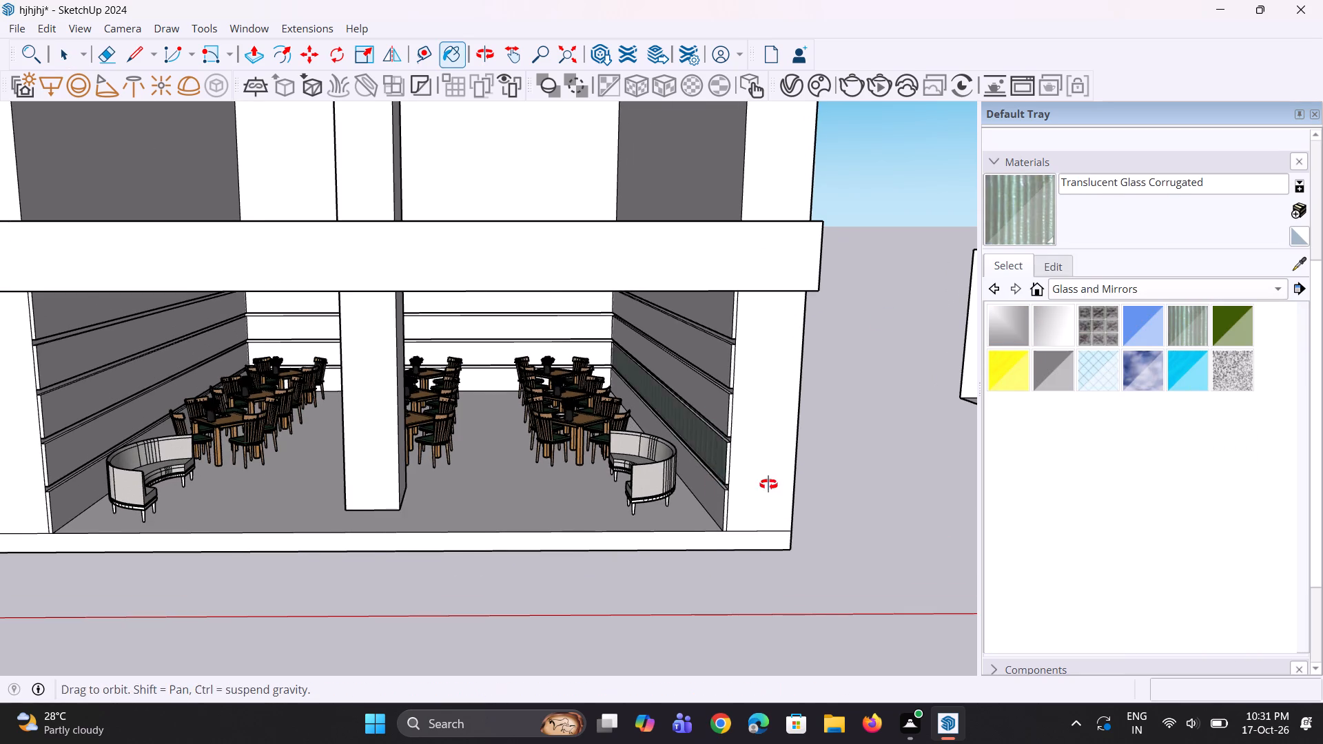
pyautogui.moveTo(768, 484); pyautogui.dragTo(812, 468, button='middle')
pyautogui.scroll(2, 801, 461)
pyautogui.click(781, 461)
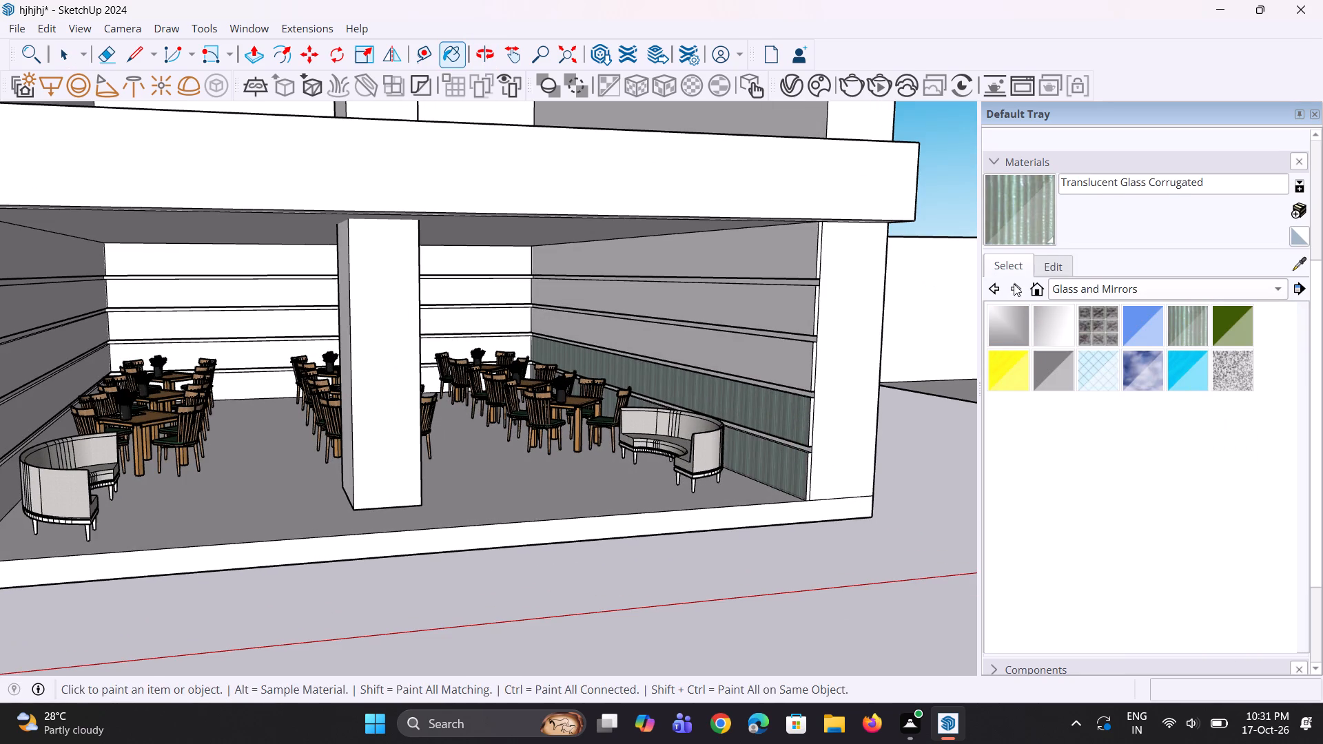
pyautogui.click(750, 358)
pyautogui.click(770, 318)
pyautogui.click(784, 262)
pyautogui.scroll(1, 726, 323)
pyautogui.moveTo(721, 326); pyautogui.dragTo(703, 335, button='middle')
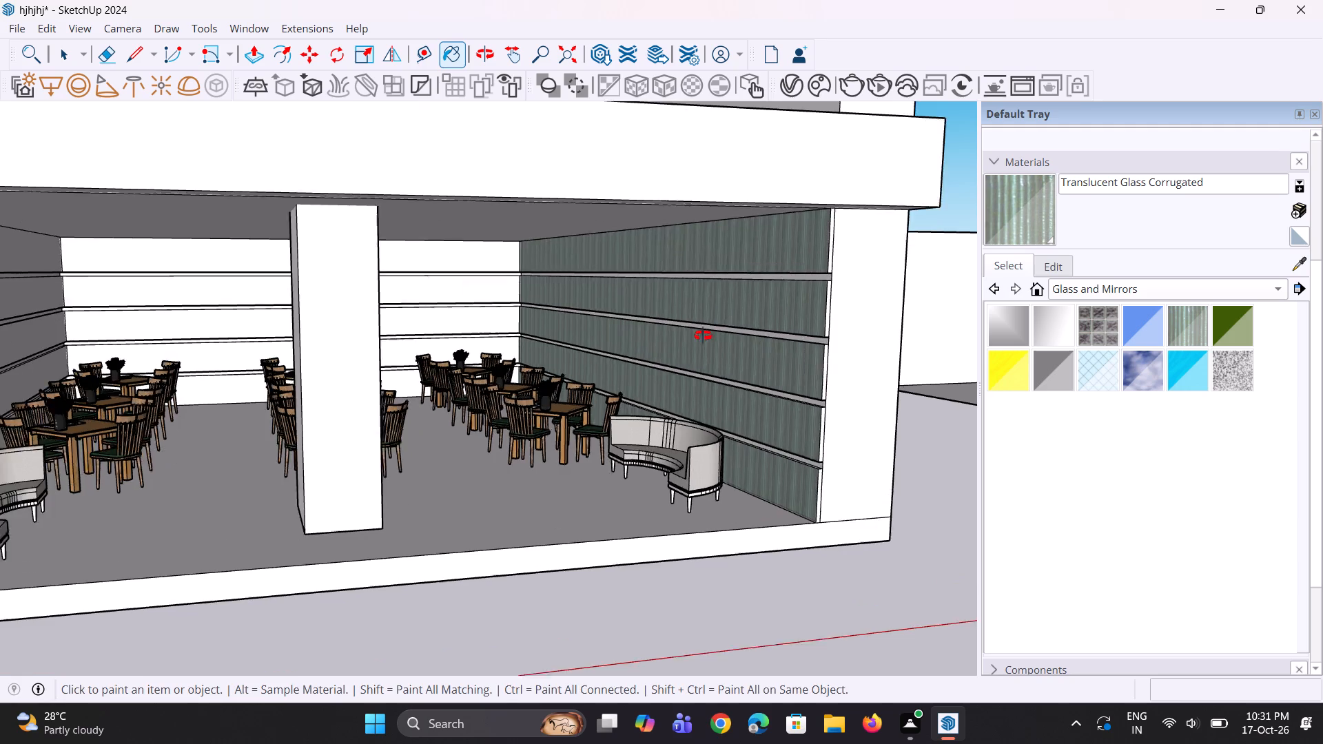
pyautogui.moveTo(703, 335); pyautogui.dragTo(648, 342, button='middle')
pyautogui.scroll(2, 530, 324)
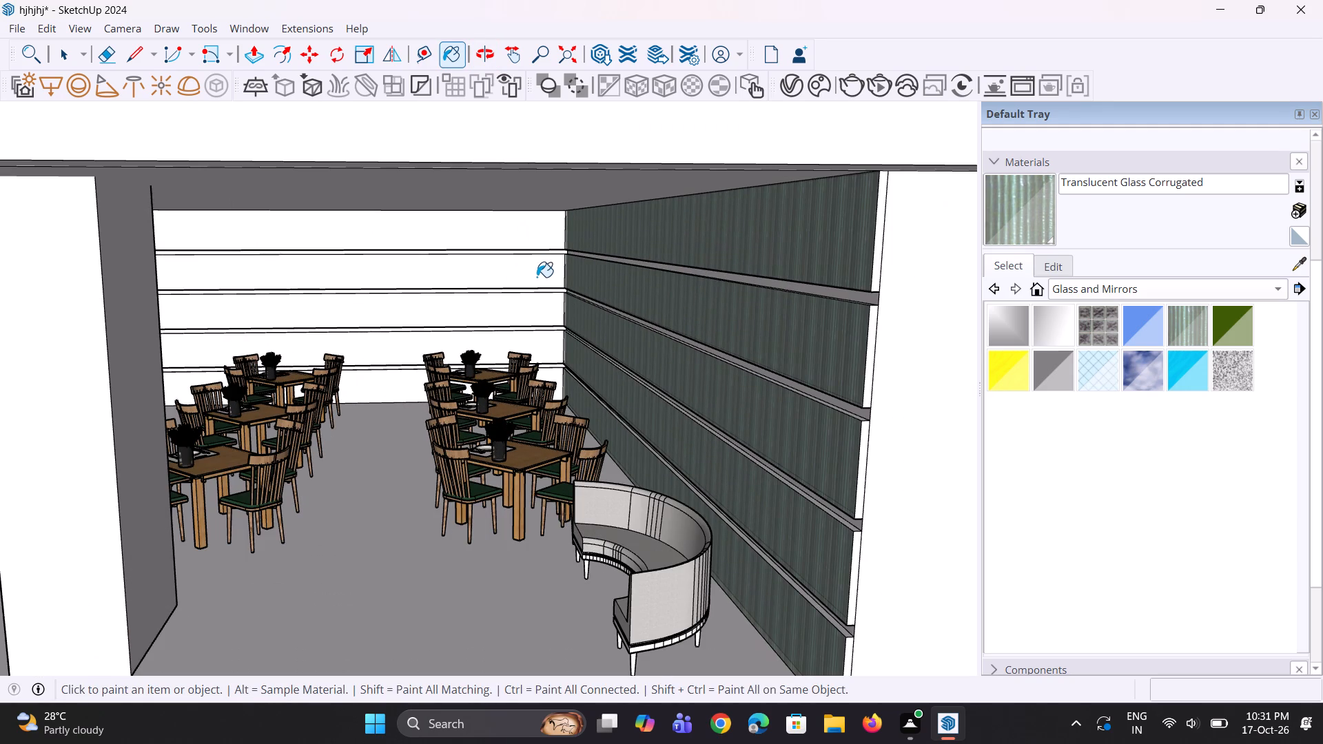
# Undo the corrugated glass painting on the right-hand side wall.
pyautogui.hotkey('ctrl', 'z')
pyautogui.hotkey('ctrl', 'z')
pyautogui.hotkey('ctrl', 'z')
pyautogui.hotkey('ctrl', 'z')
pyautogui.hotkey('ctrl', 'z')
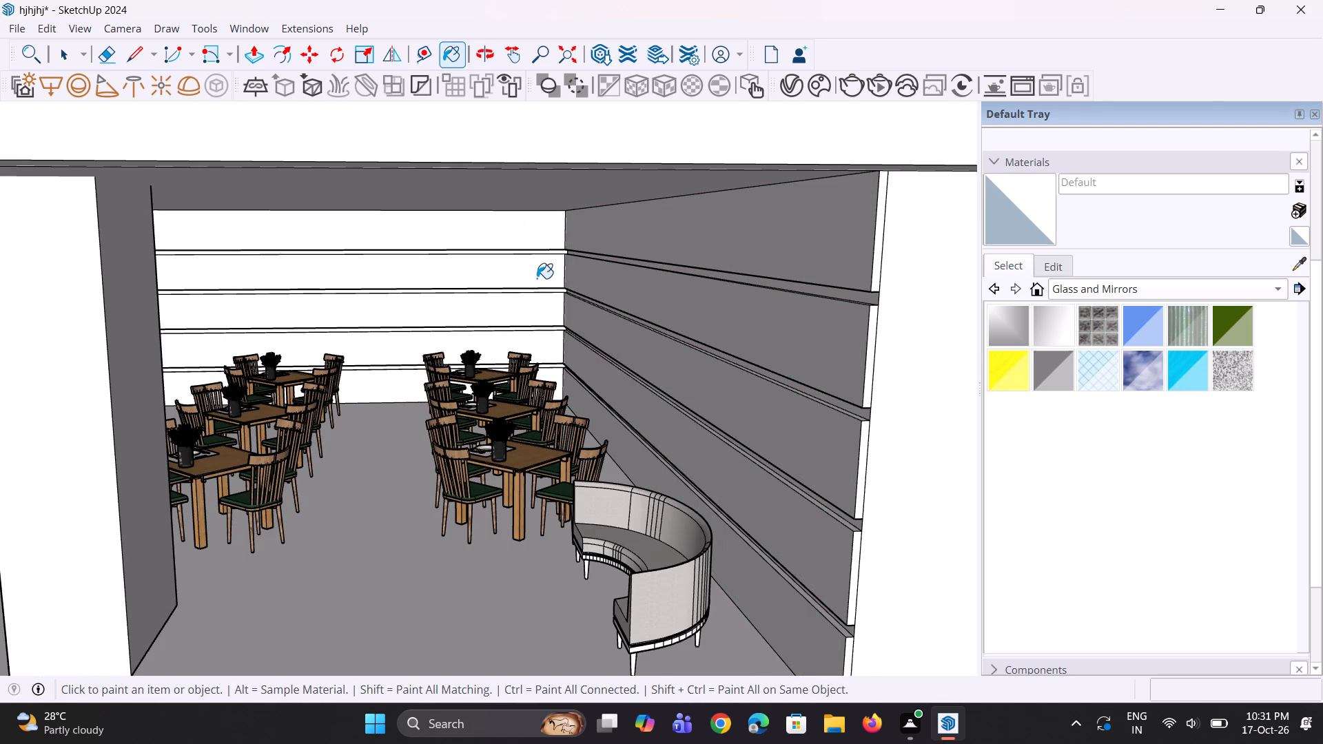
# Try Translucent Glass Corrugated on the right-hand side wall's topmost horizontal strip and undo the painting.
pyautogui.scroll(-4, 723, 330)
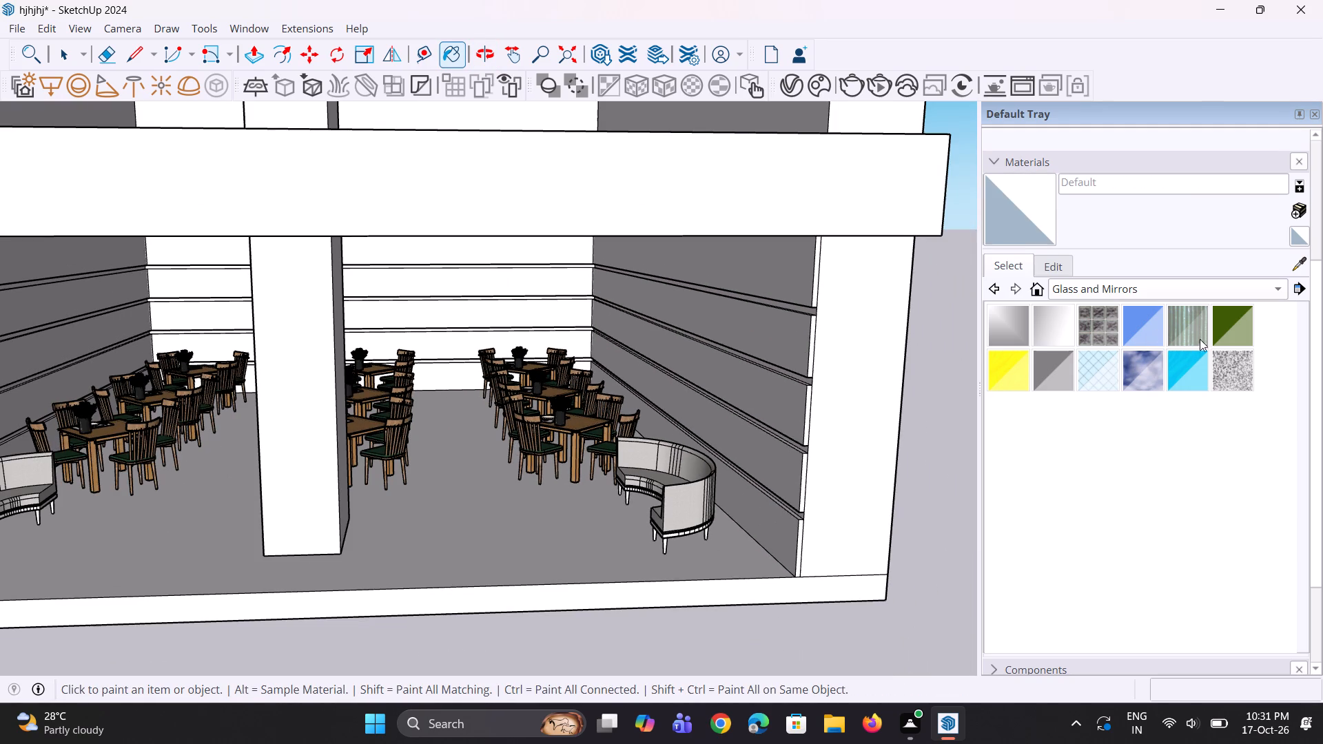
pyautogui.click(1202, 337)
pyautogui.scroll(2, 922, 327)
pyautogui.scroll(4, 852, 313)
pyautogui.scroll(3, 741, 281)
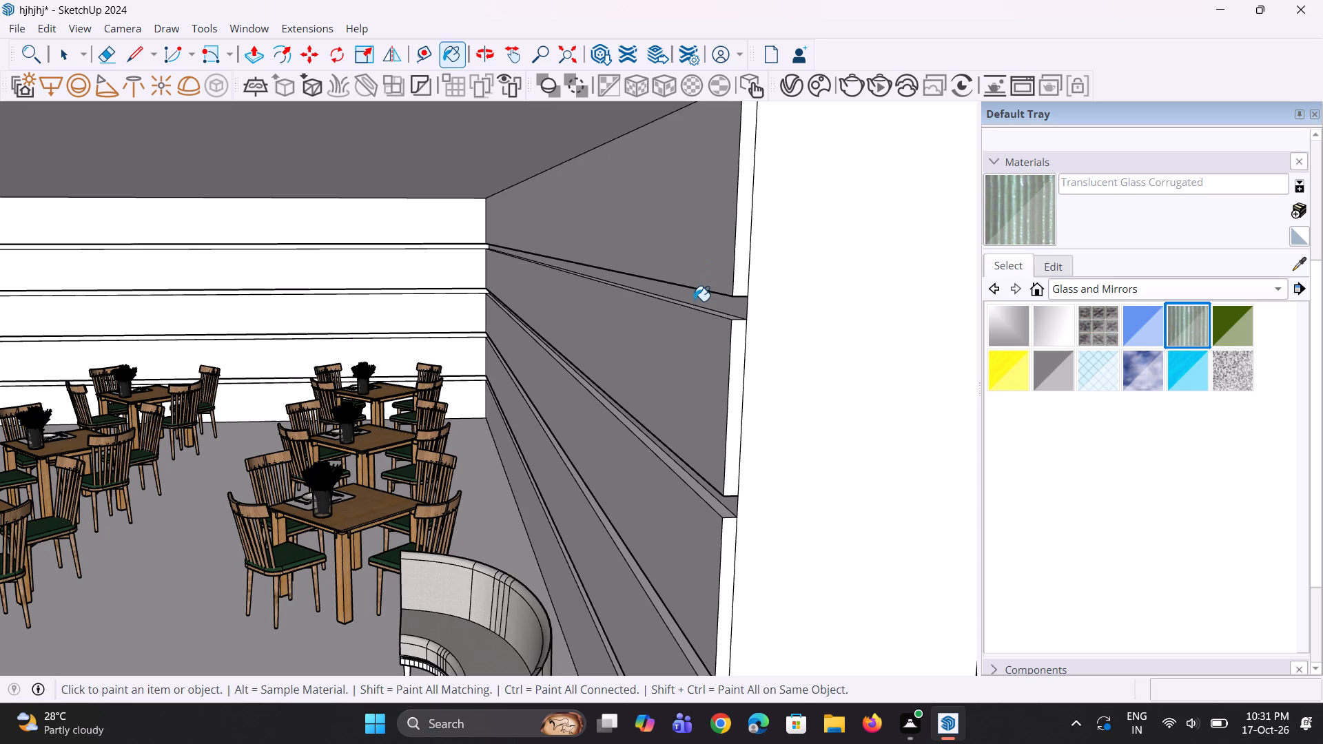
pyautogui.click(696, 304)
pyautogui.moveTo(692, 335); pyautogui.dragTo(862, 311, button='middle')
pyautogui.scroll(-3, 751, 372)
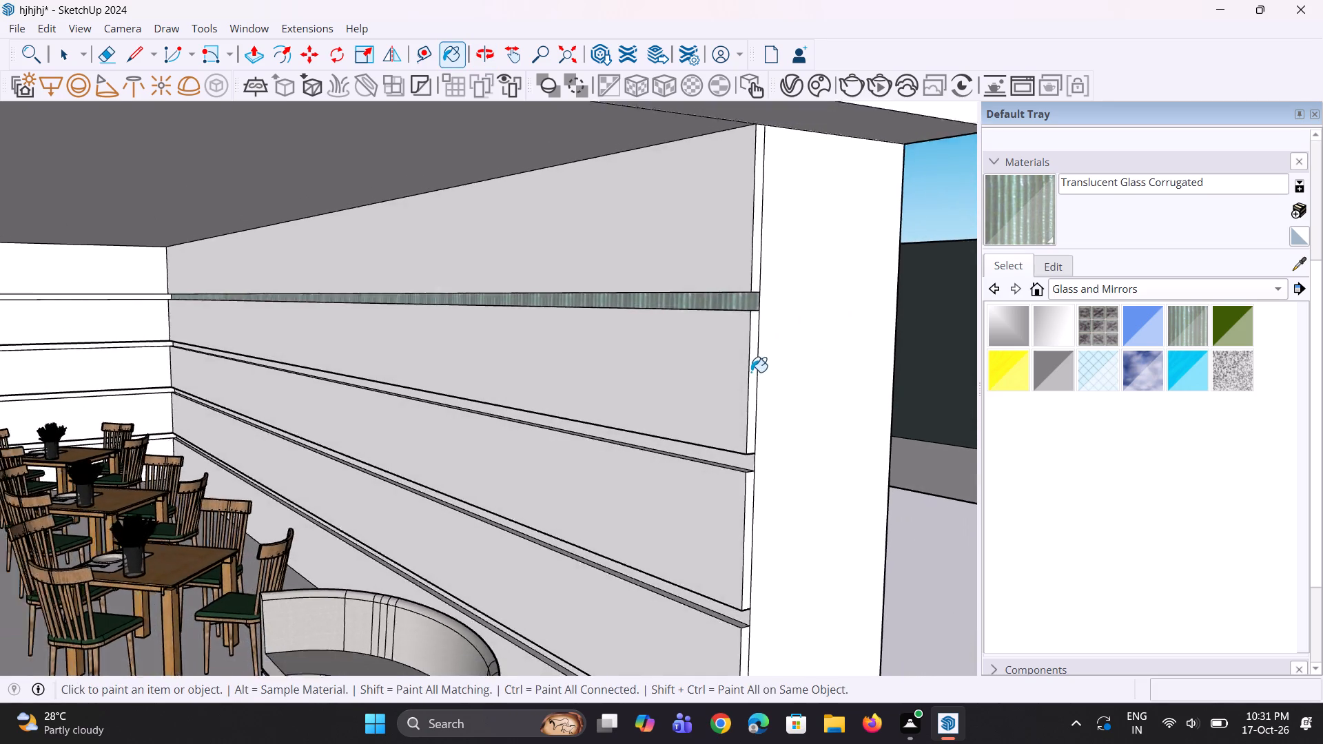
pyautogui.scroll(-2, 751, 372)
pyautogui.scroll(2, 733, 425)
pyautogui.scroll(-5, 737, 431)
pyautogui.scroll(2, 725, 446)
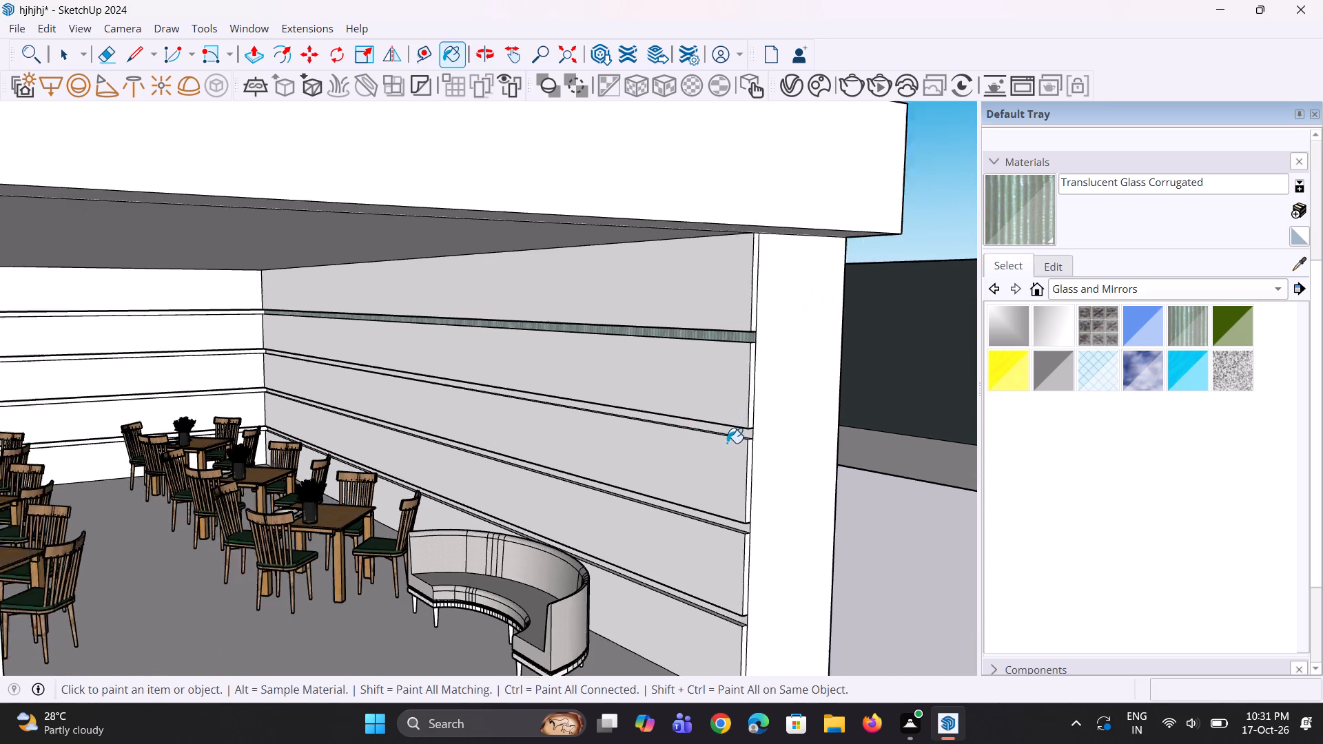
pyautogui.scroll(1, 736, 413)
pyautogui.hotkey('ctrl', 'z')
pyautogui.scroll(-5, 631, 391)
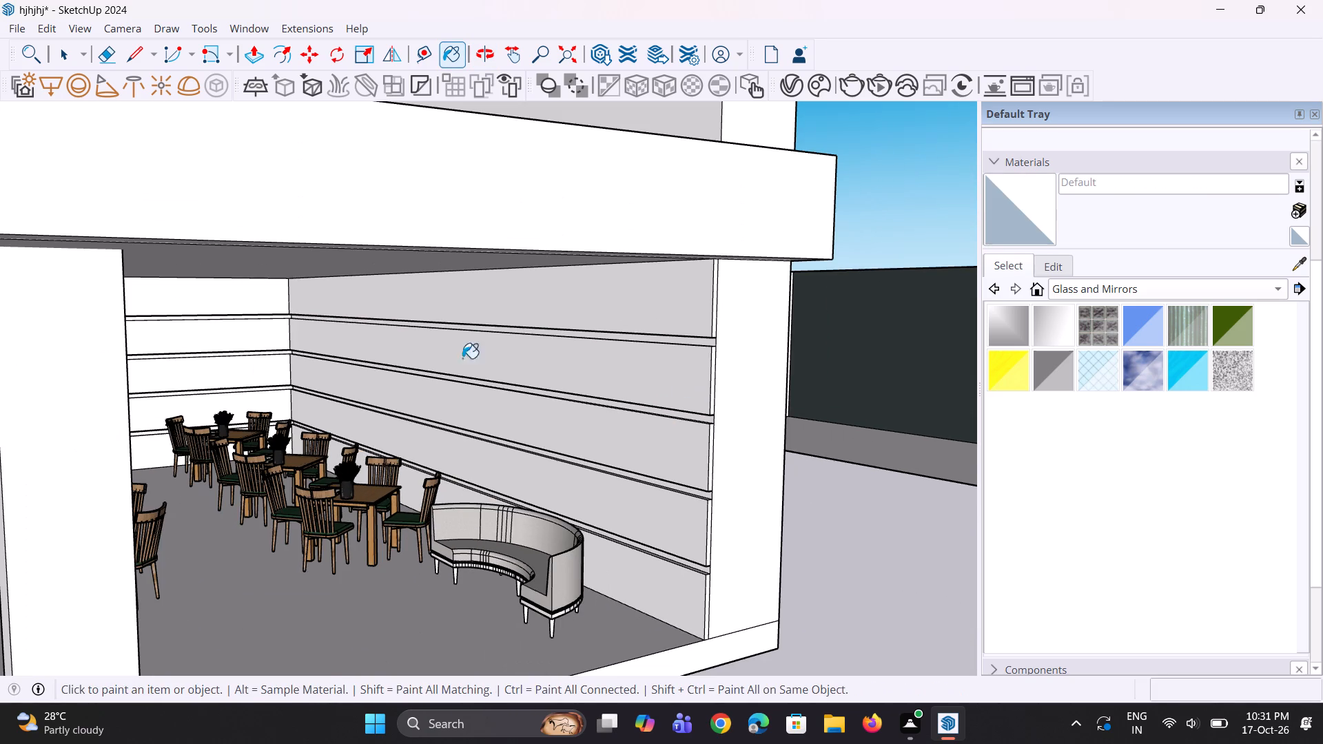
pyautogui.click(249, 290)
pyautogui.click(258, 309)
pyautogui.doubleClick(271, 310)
# Paint all five panels of the ground-floor back wall with Translucent Glass Corrugated from Glass and Mirrors.
pyautogui.moveTo(308, 349); pyautogui.dragTo(269, 353, button='middle')
pyautogui.scroll(-5, 276, 312)
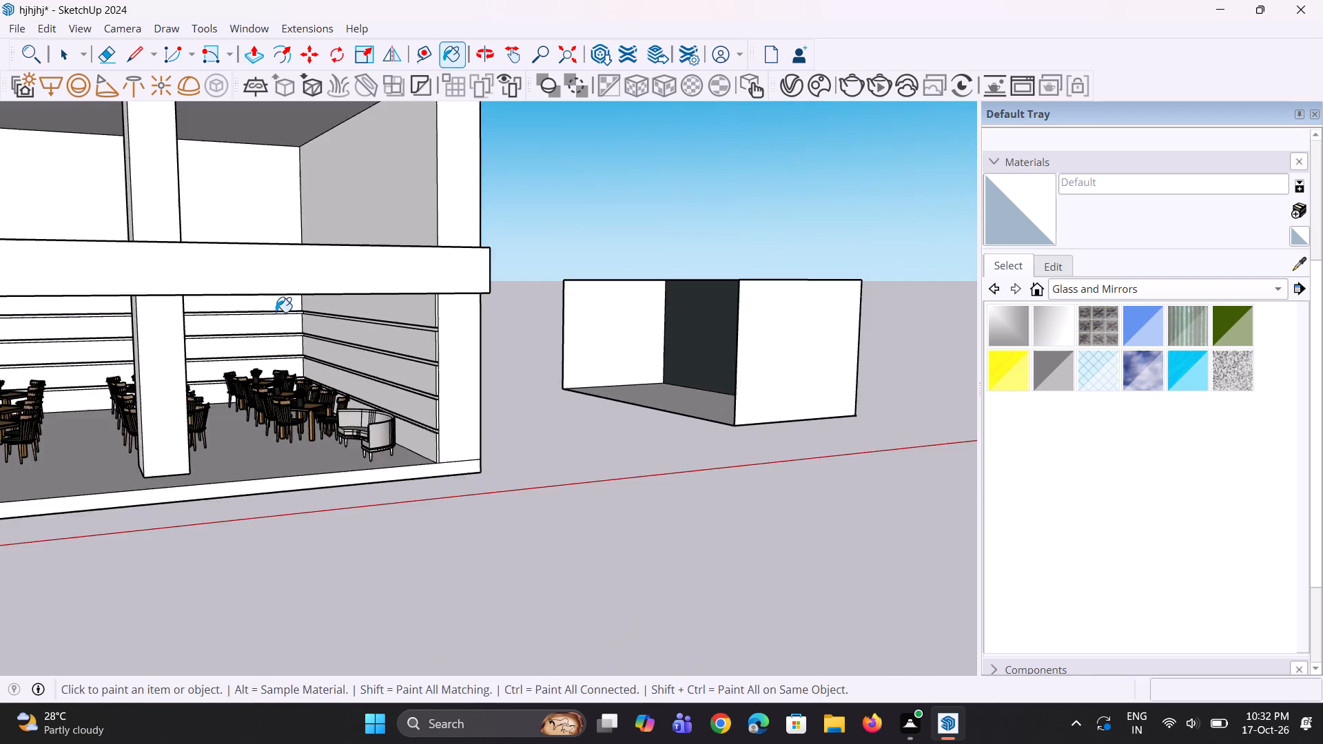
pyautogui.moveTo(278, 309); pyautogui.dragTo(285, 239, button='middle')
pyautogui.scroll(1, 286, 305)
pyautogui.click(1177, 327)
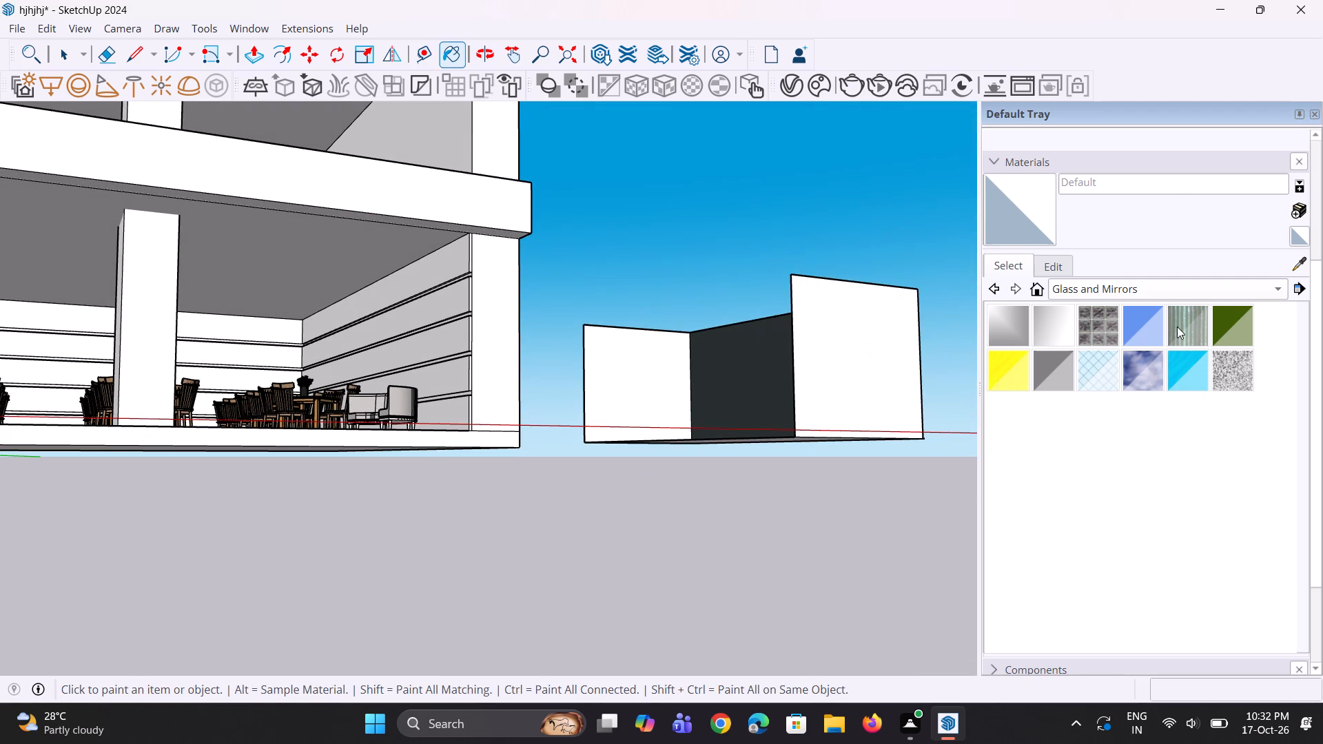
pyautogui.scroll(6, 511, 336)
pyautogui.click(244, 332)
pyautogui.click(240, 368)
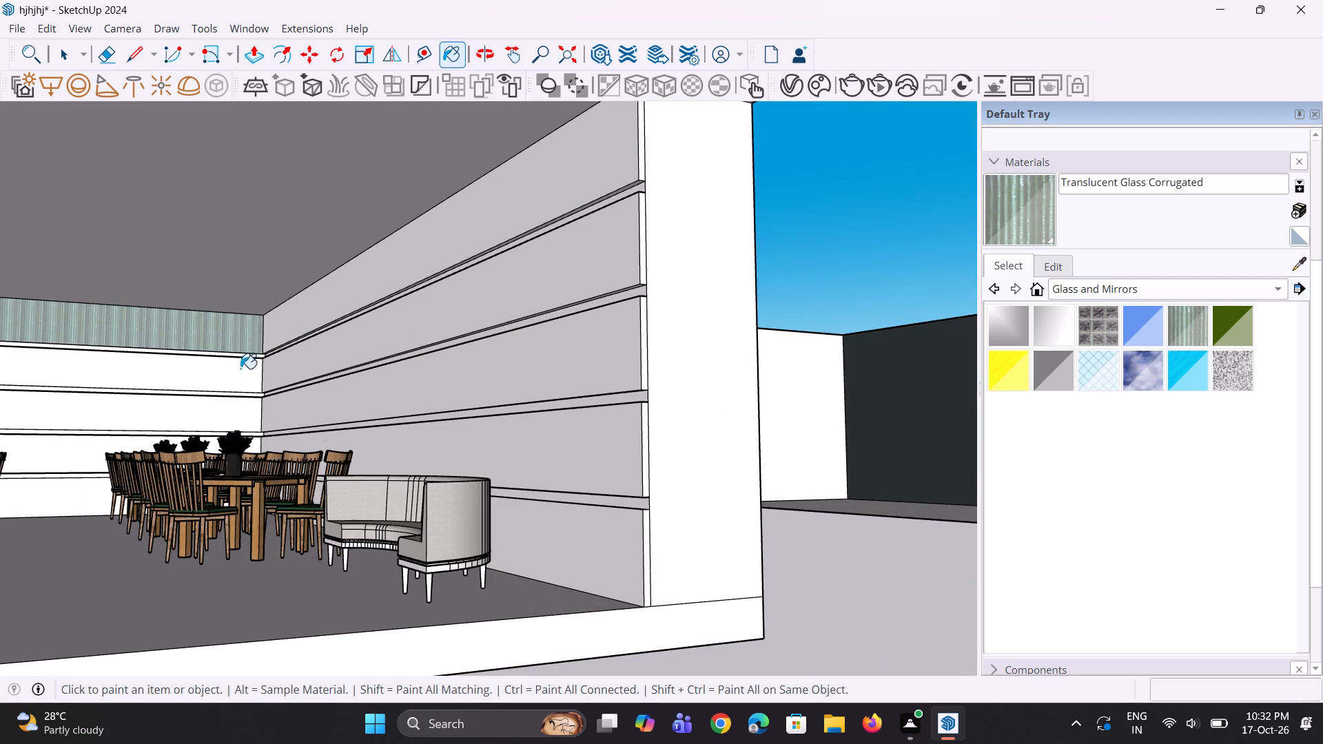
pyautogui.click(233, 418)
pyautogui.scroll(-4, 267, 290)
pyautogui.moveTo(261, 292); pyautogui.dragTo(252, 355, button='middle')
pyautogui.scroll(3, 165, 389)
pyautogui.click(139, 391)
pyautogui.click(139, 412)
pyautogui.moveTo(176, 413); pyautogui.dragTo(239, 418, button='middle')
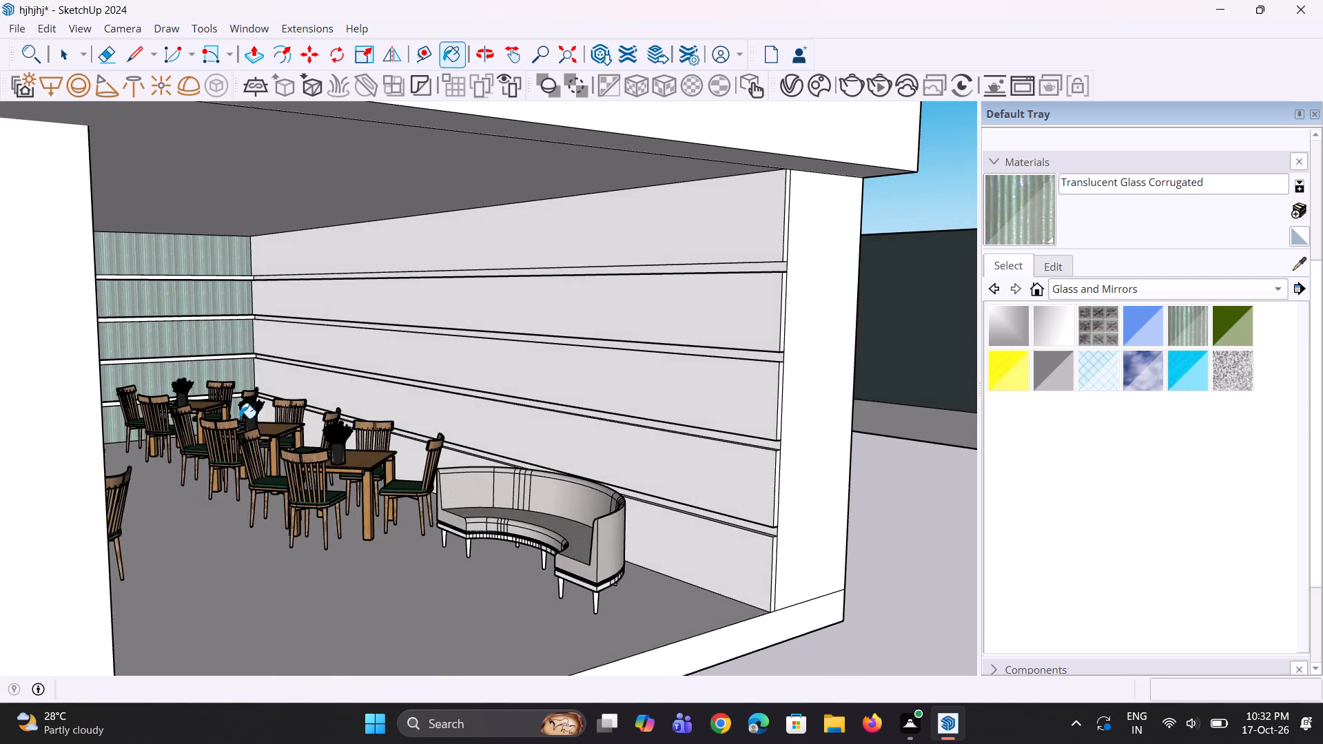
# Set the red value of the Translucent Glass Corrugated material to 177.
pyautogui.scroll(-5, 237, 414)
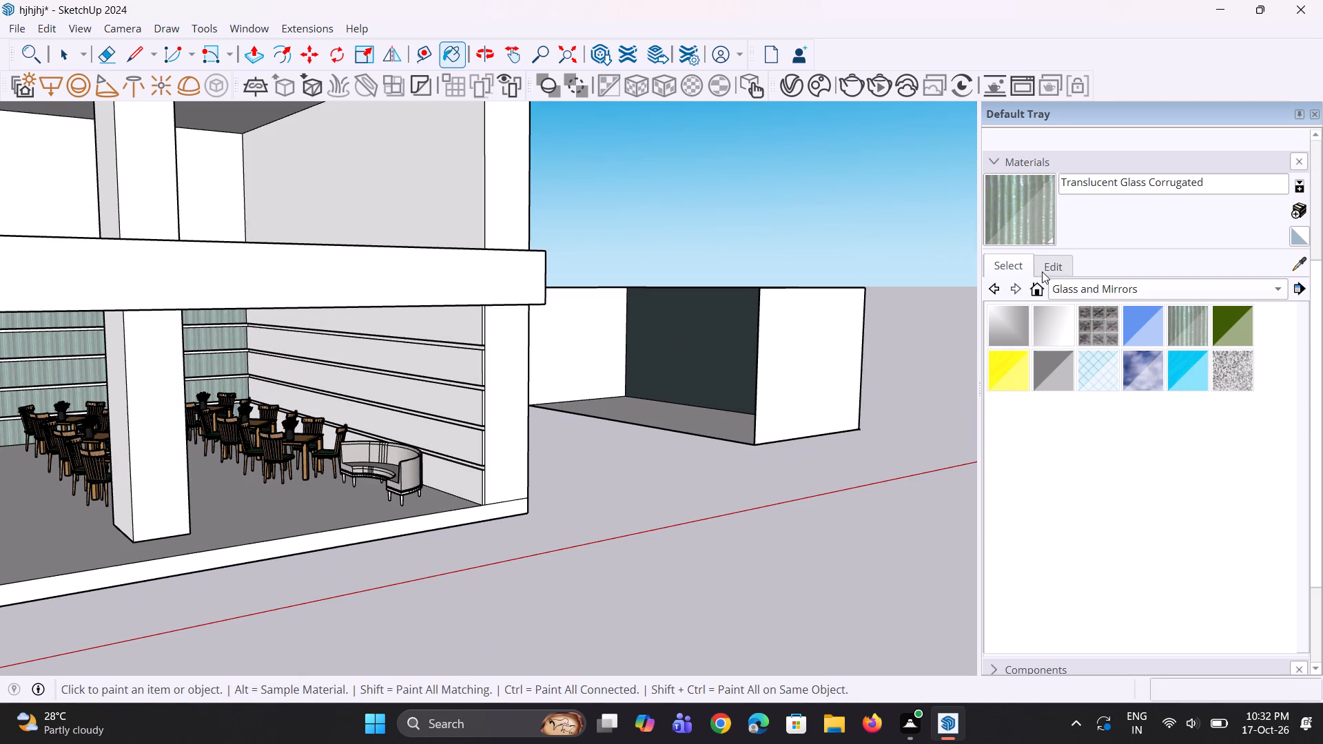
pyautogui.click(1042, 271)
pyautogui.moveTo(1092, 373); pyautogui.dragTo(1108, 380)
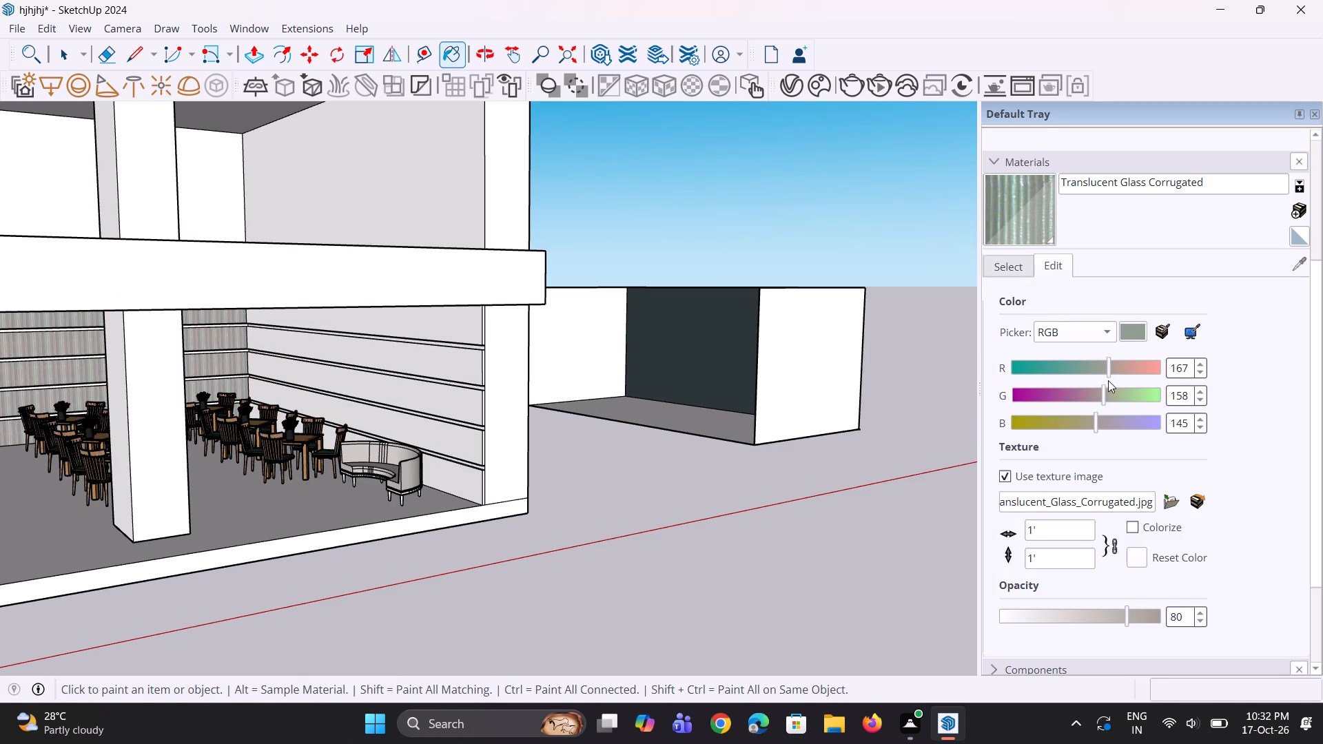
pyautogui.moveTo(1108, 380); pyautogui.dragTo(1112, 380)
# Paint the five panels of the right-hand side wall with the recoloured Translucent Glass Corrugated.
pyautogui.scroll(5, 253, 317)
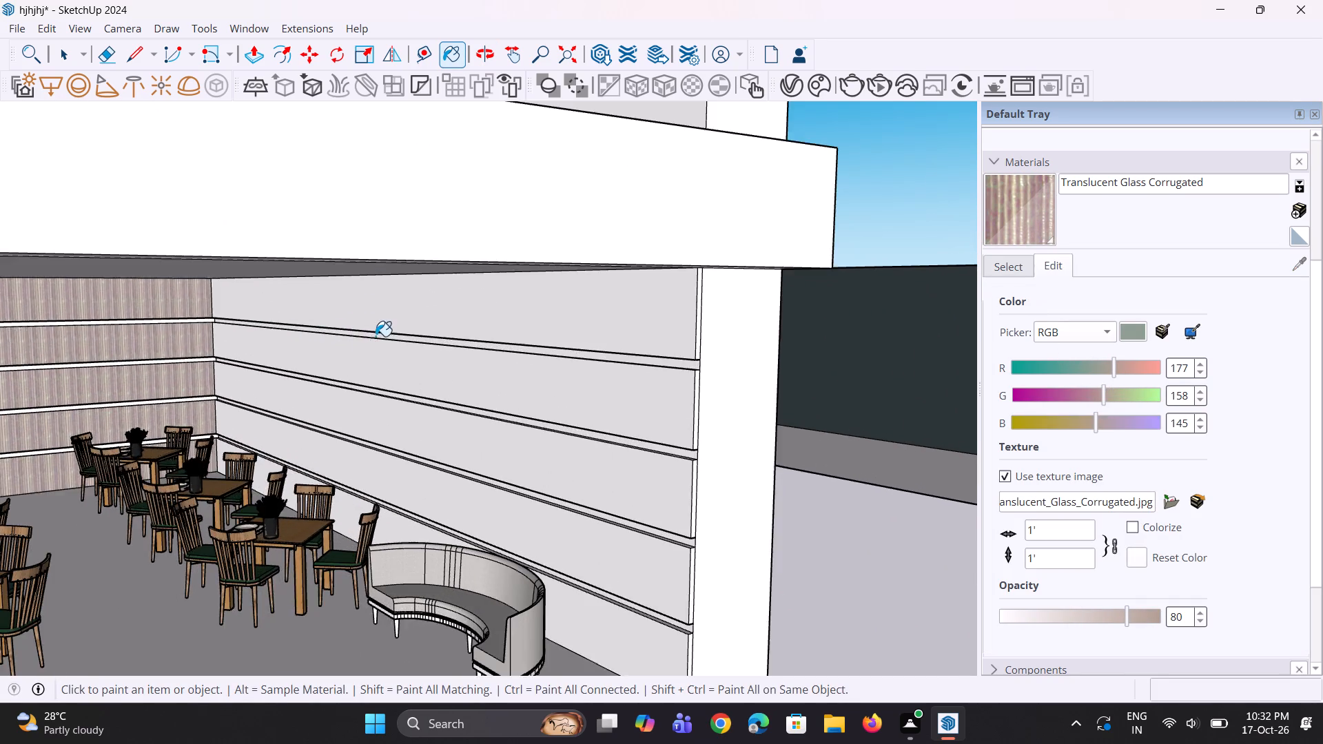
pyautogui.moveTo(376, 336); pyautogui.dragTo(378, 310, button='middle')
pyautogui.click(389, 304)
pyautogui.click(398, 351)
pyautogui.click(399, 403)
pyautogui.scroll(-2, 366, 372)
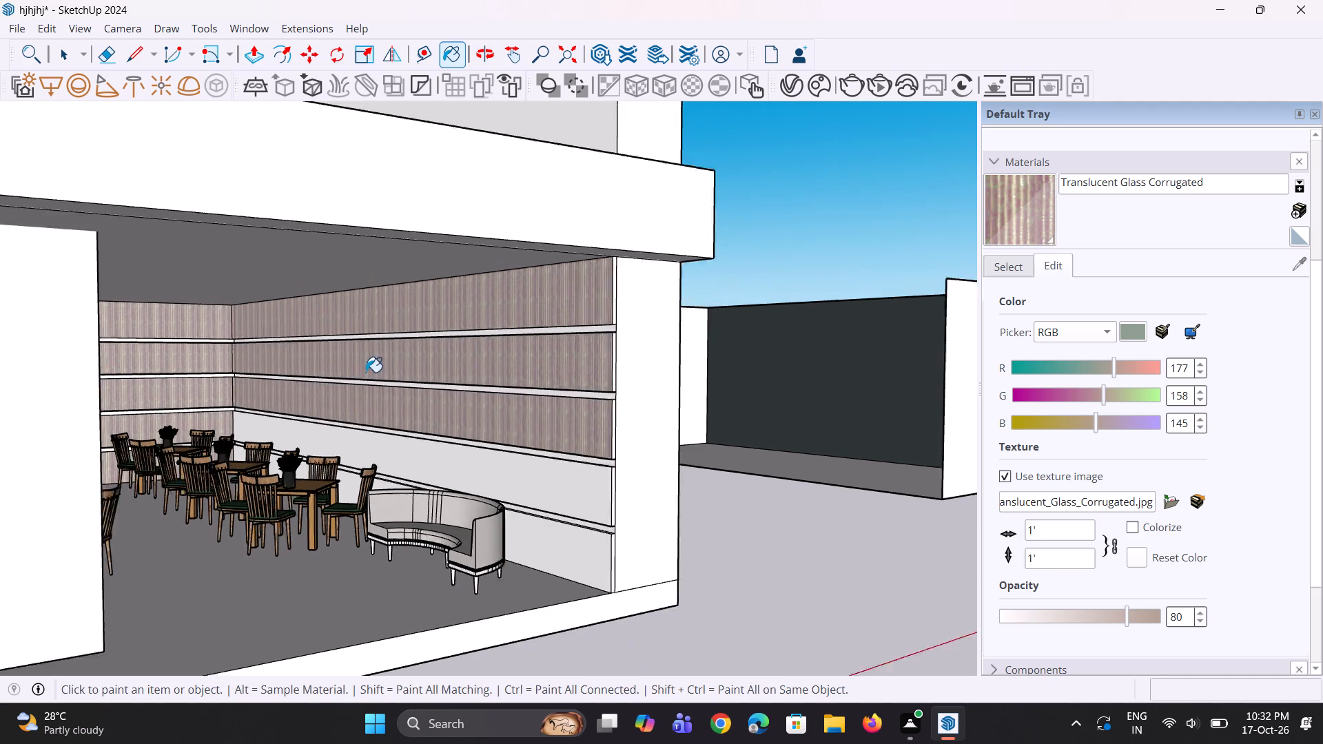
pyautogui.scroll(-1, 366, 372)
pyautogui.click(404, 440)
pyautogui.click(497, 541)
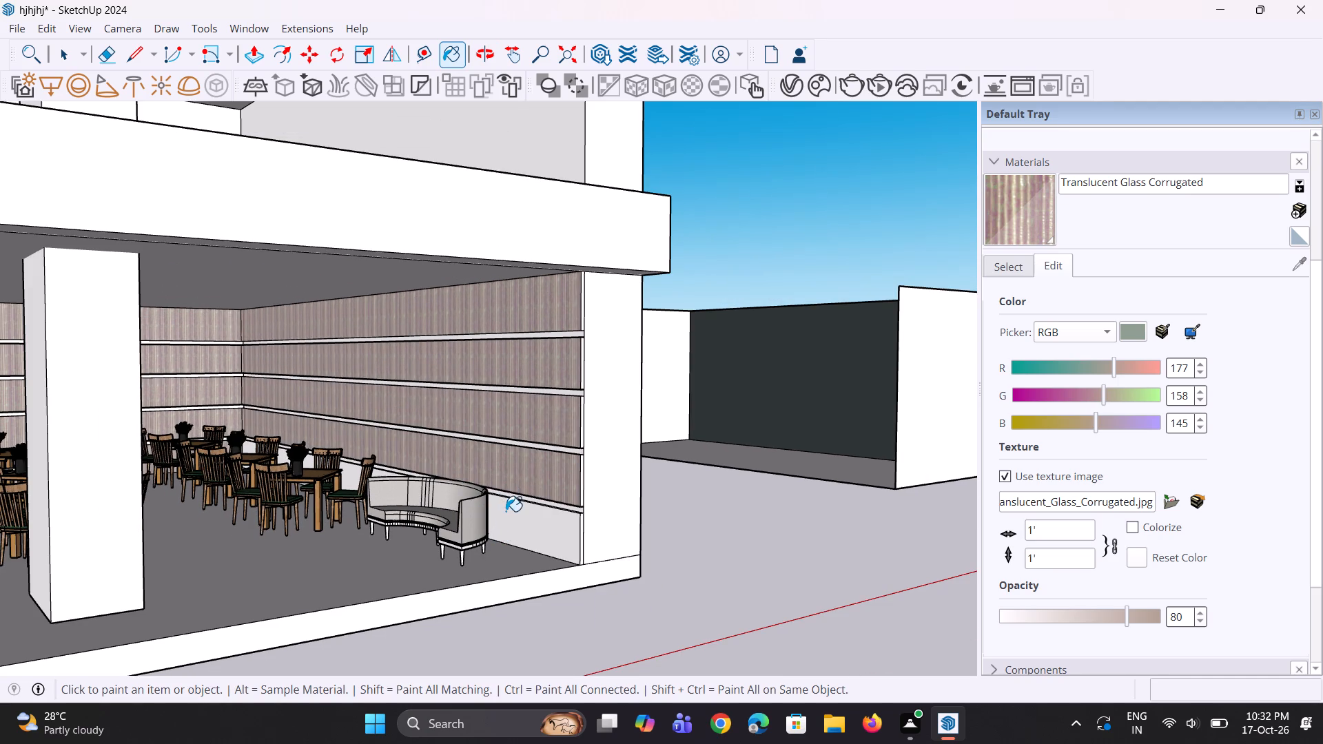
pyautogui.click(506, 511)
# Paint the five panels of the opposite, left-hand side wall with the same Translucent Glass Corrugated.
pyautogui.scroll(-4, 433, 428)
pyautogui.moveTo(429, 426); pyautogui.dragTo(362, 426, button='middle')
pyautogui.scroll(-5, 340, 427)
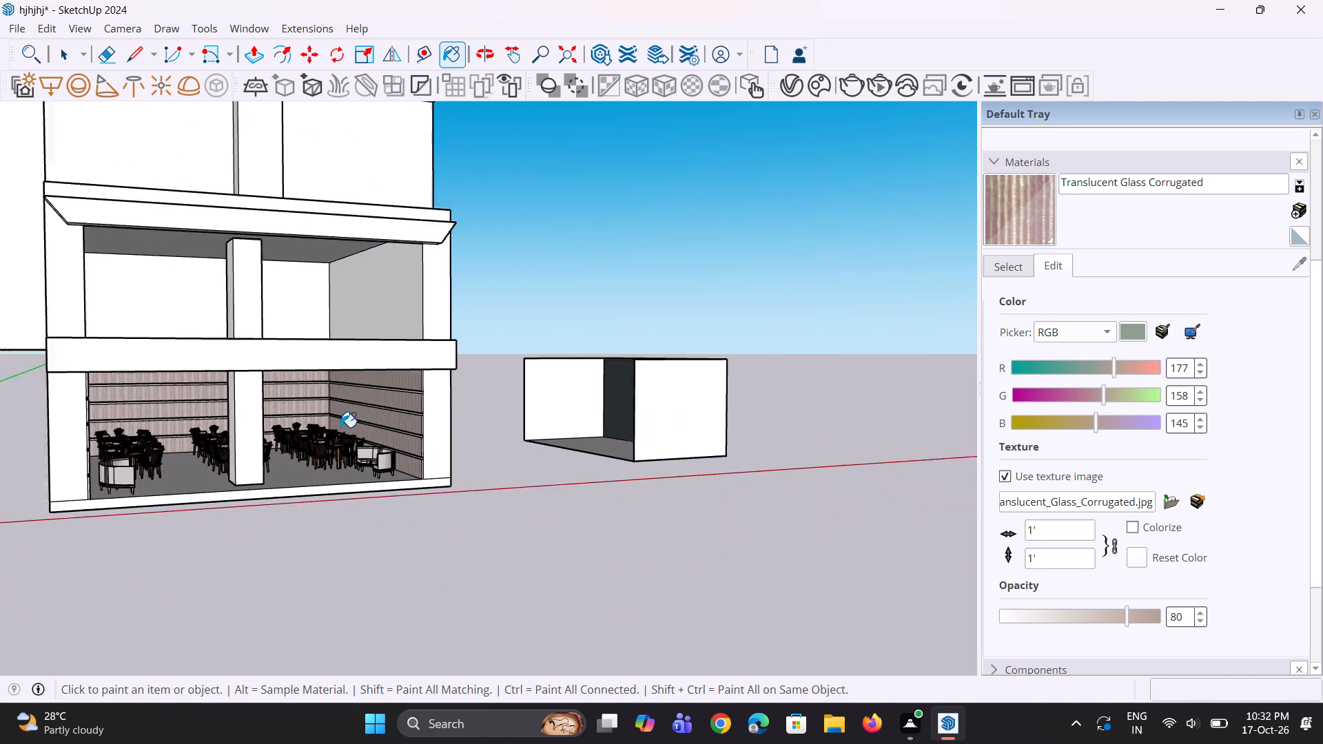
pyautogui.moveTo(335, 427); pyautogui.dragTo(309, 440, button='middle')
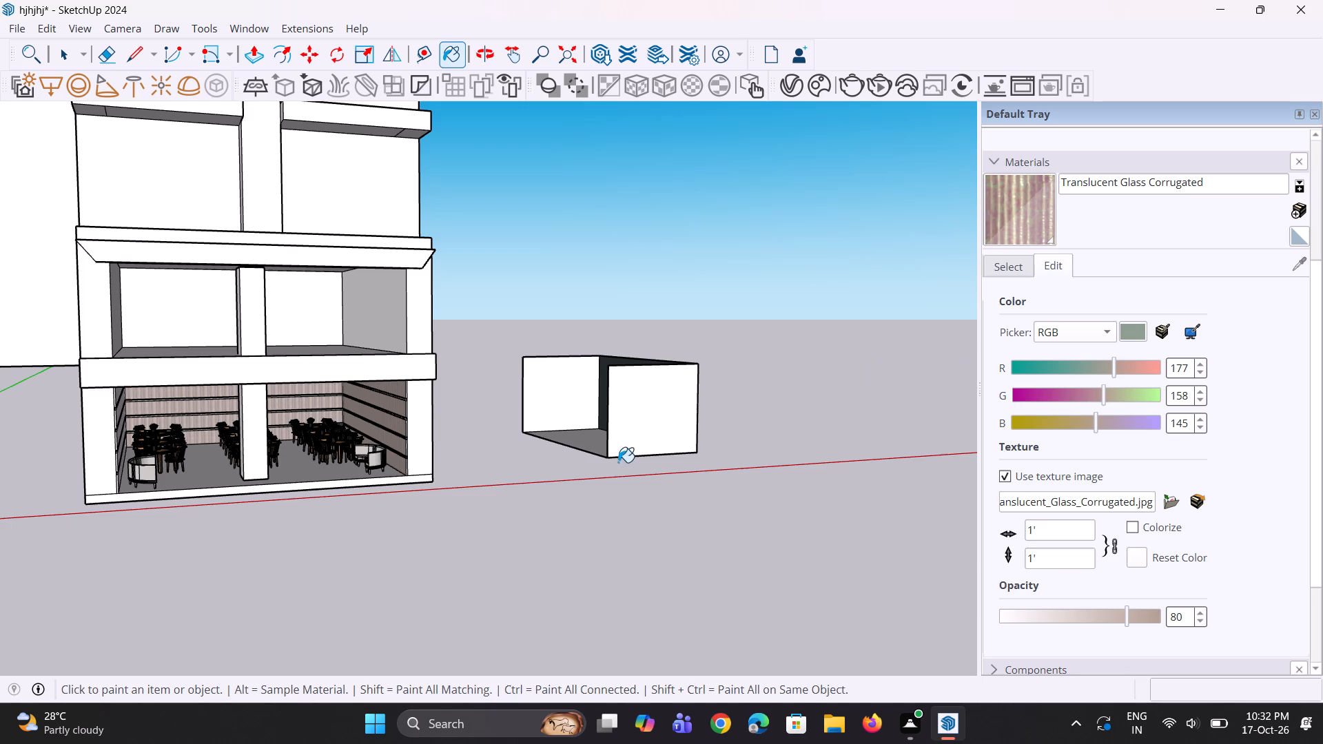
pyautogui.scroll(-4, 613, 461)
pyautogui.moveTo(402, 427); pyautogui.dragTo(133, 411, button='middle')
pyautogui.scroll(8, 300, 441)
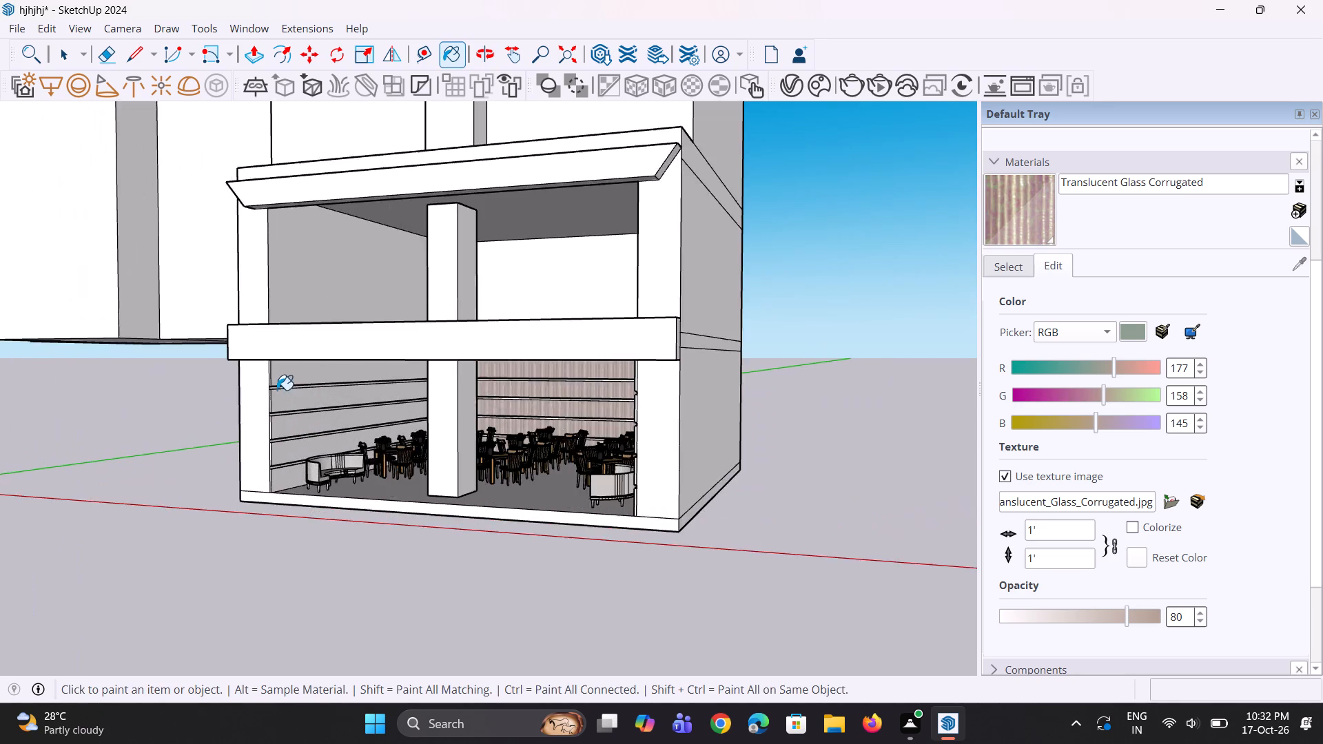
pyautogui.scroll(4, 277, 390)
pyautogui.click(284, 381)
pyautogui.click(291, 409)
pyautogui.click(305, 441)
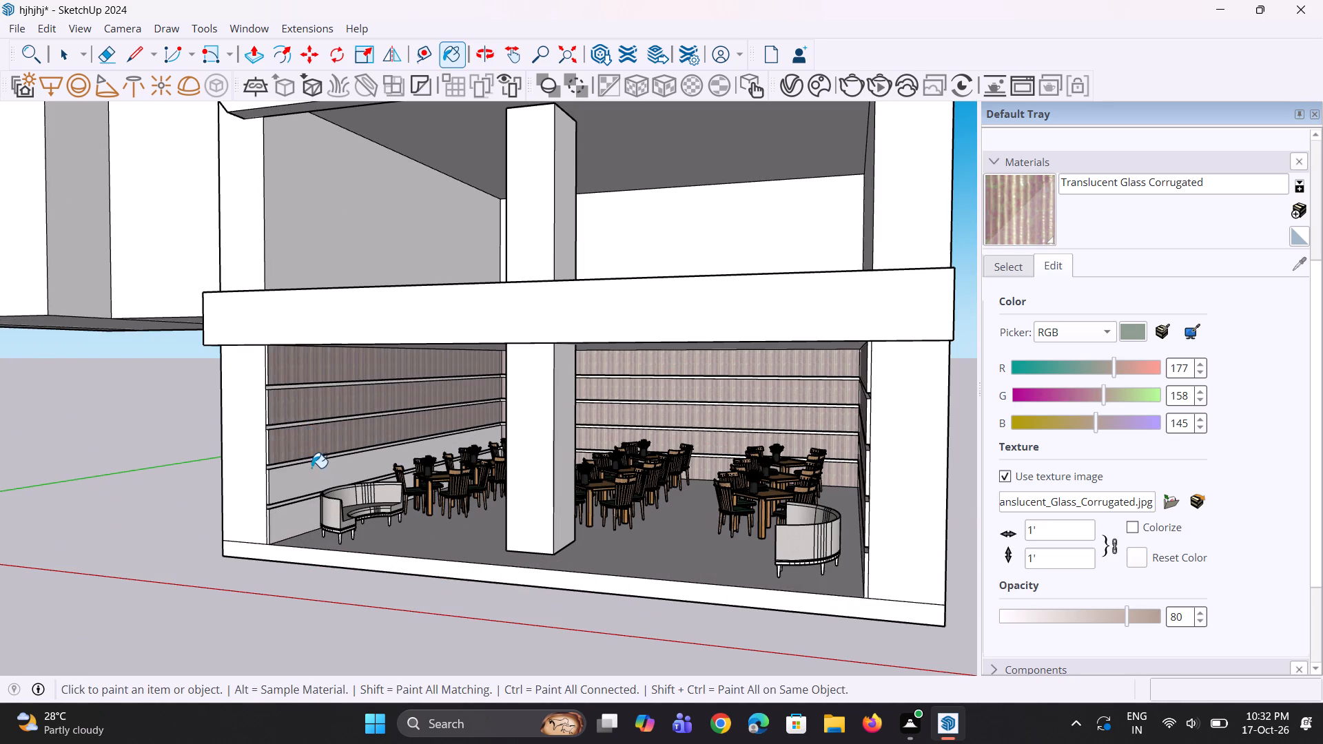
pyautogui.click(318, 481)
pyautogui.click(293, 513)
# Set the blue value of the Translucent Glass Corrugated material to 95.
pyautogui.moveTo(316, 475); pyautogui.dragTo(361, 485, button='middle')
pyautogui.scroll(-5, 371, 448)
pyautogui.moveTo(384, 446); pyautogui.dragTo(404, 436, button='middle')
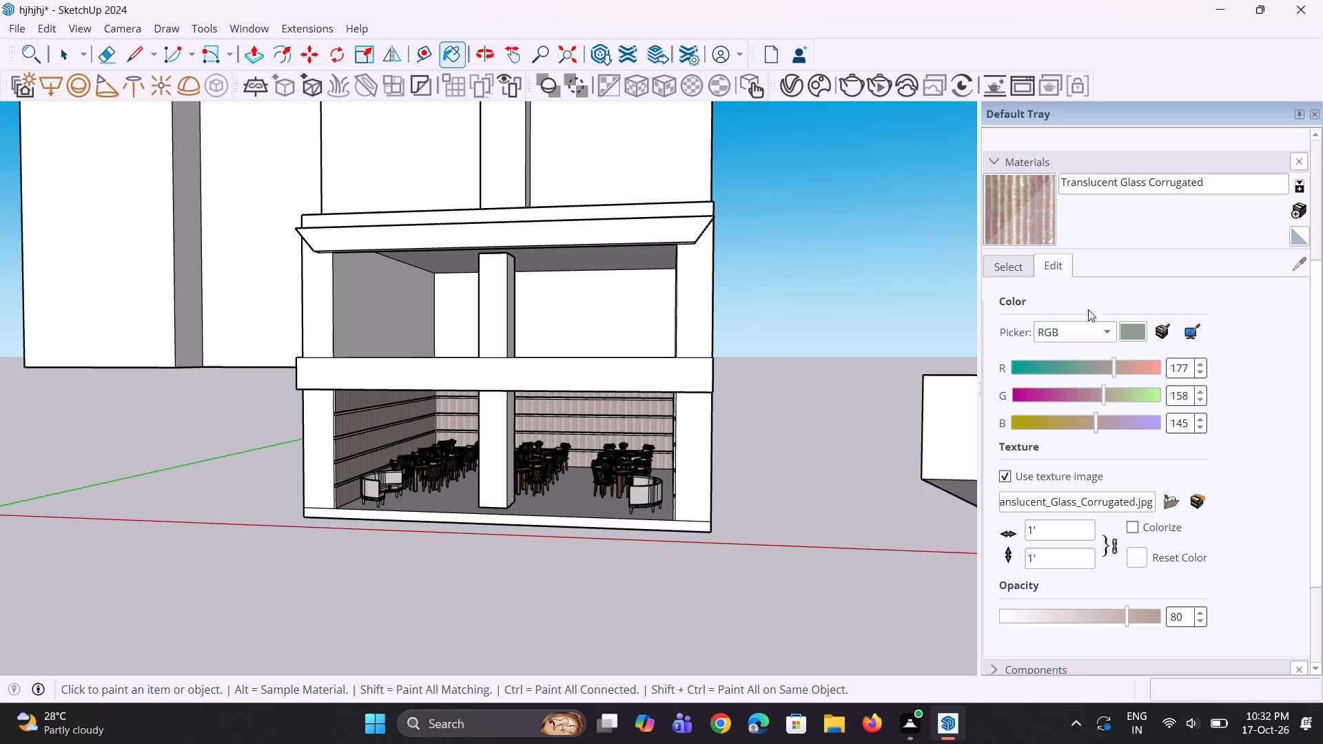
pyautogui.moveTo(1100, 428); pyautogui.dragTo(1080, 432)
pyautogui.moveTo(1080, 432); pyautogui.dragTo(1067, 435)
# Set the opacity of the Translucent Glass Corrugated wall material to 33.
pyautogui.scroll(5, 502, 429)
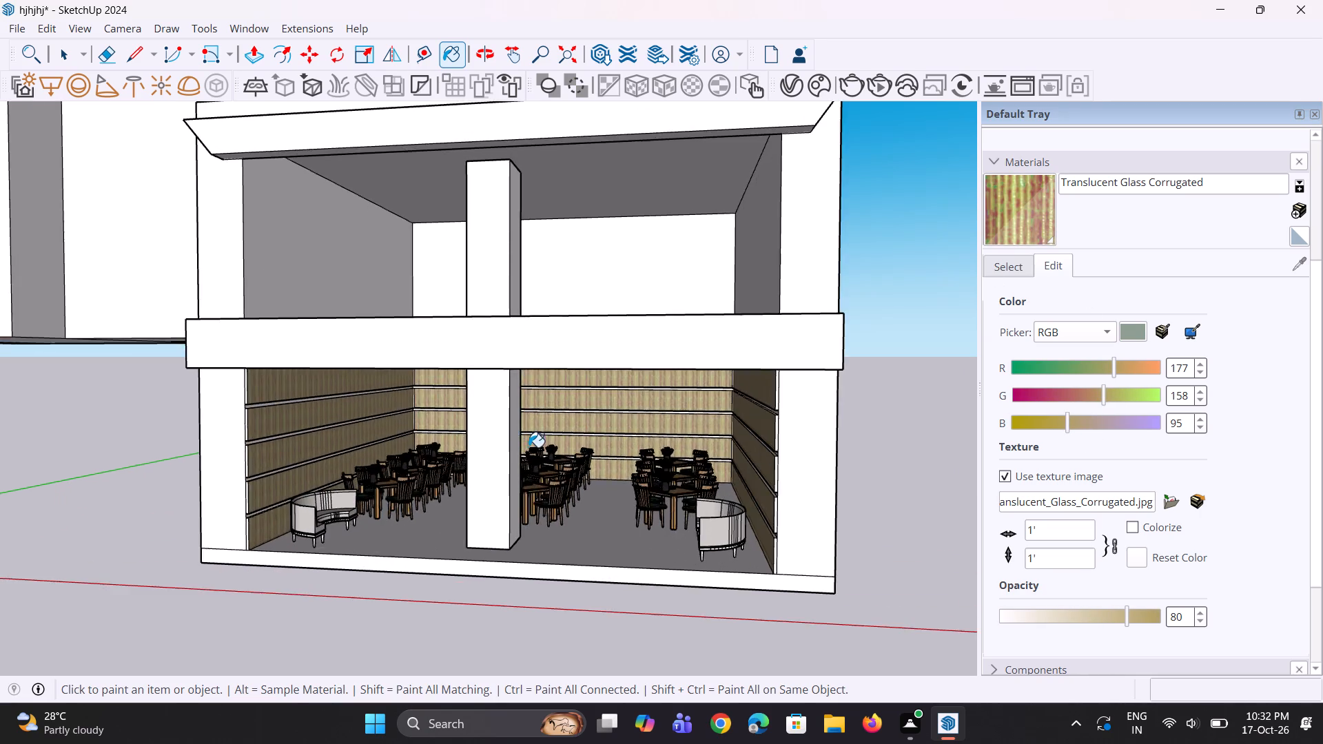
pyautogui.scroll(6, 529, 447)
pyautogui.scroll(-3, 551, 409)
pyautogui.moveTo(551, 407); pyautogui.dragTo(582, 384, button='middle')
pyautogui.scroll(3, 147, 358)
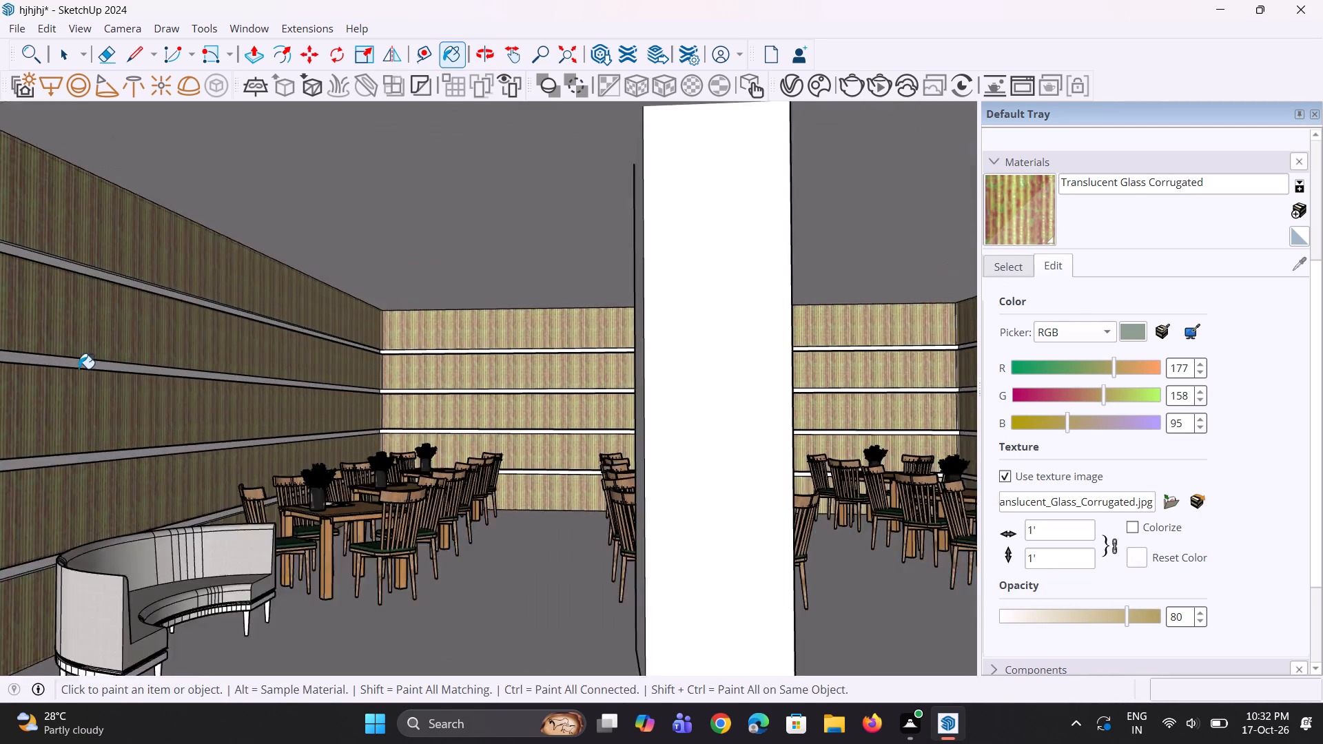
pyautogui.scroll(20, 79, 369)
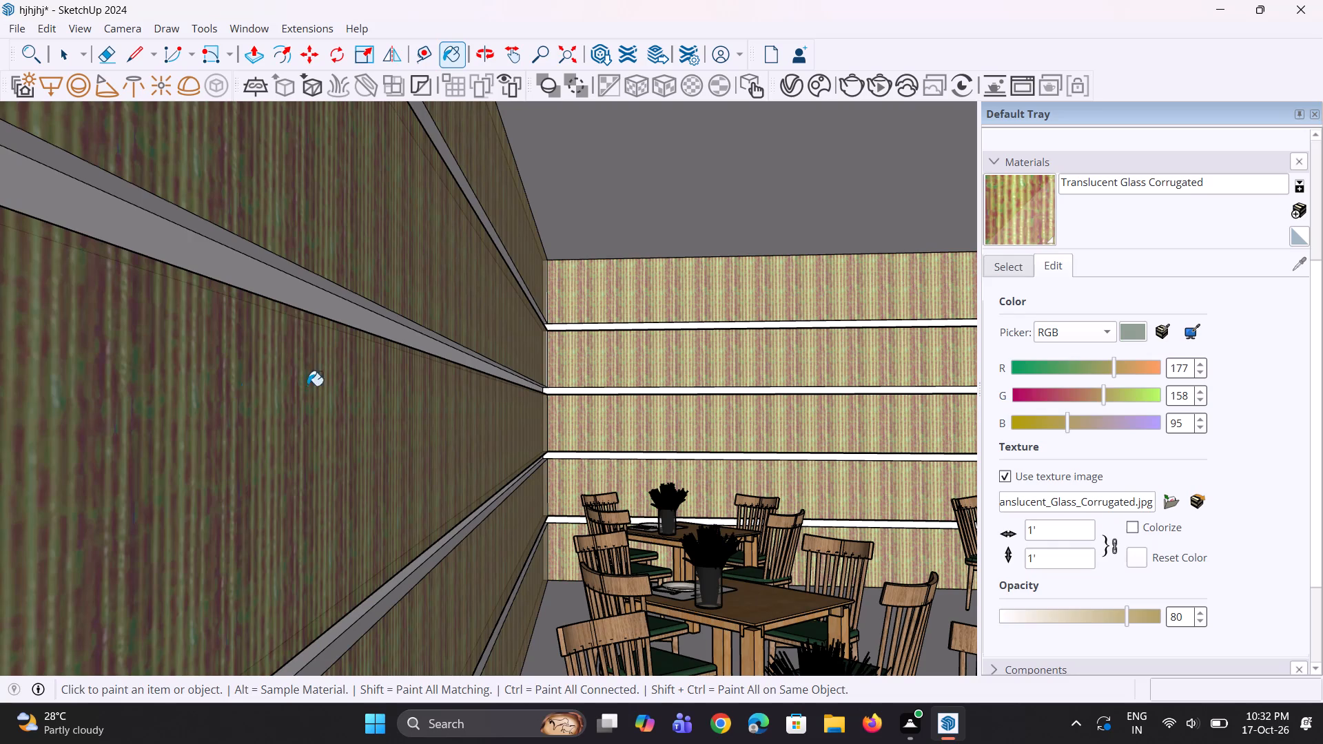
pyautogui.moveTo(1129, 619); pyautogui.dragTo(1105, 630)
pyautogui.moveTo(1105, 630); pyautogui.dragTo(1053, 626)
# Adjust the Translucent Glass Corrugated material to a blue value of 60 and an opacity of 56.
pyautogui.scroll(-9, 611, 369)
pyautogui.moveTo(602, 375); pyautogui.dragTo(504, 415, button='middle')
pyautogui.scroll(-2, 496, 355)
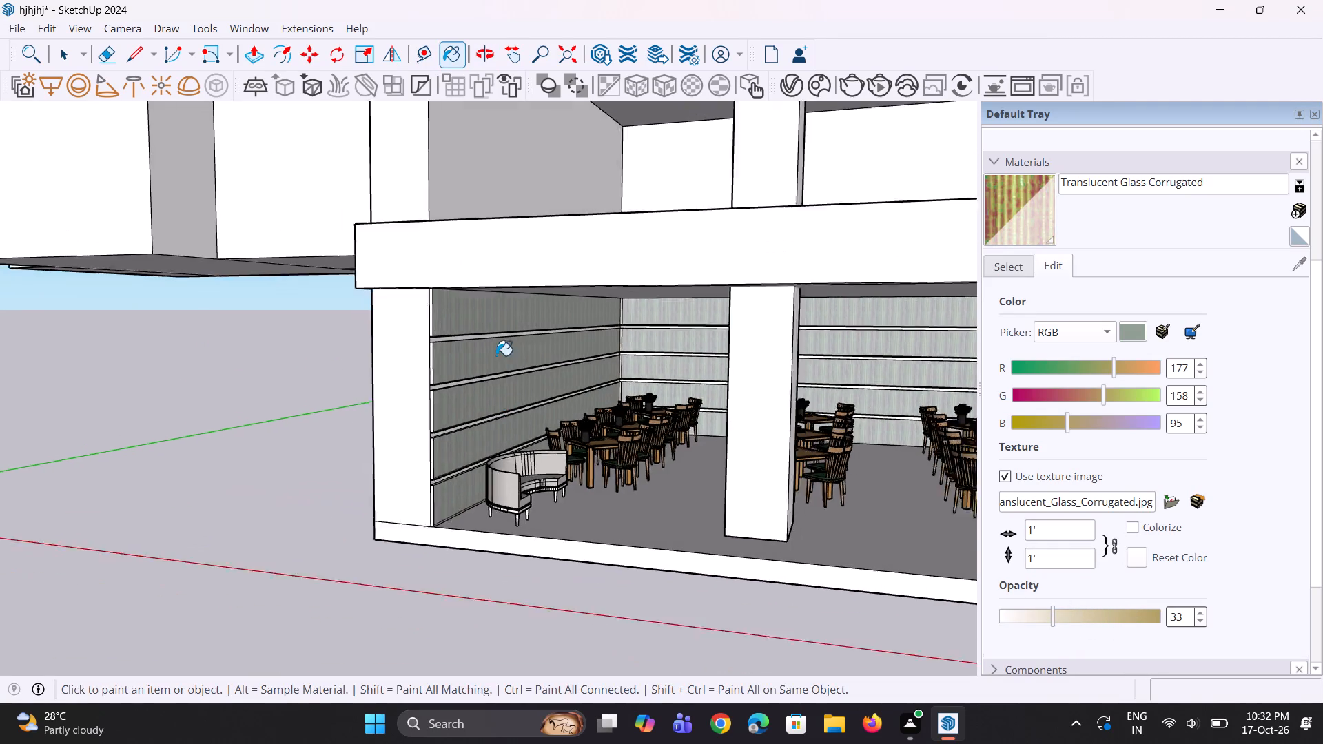
pyautogui.scroll(-3, 496, 355)
pyautogui.moveTo(1069, 424); pyautogui.dragTo(1052, 422)
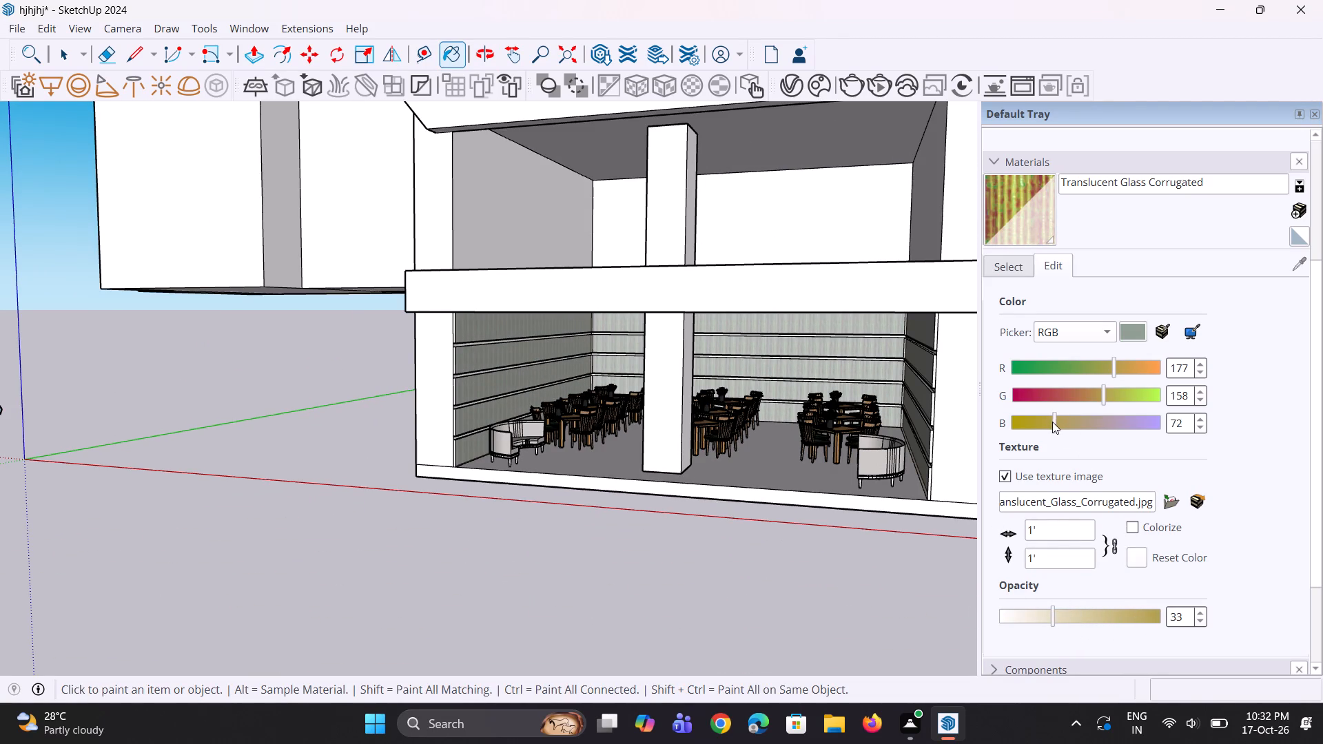
pyautogui.moveTo(1052, 422); pyautogui.dragTo(1047, 422)
pyautogui.moveTo(1052, 620); pyautogui.dragTo(1088, 621)
# Examine the recoloured wall panels of the dining area from outside the building's front.
pyautogui.scroll(3, 636, 411)
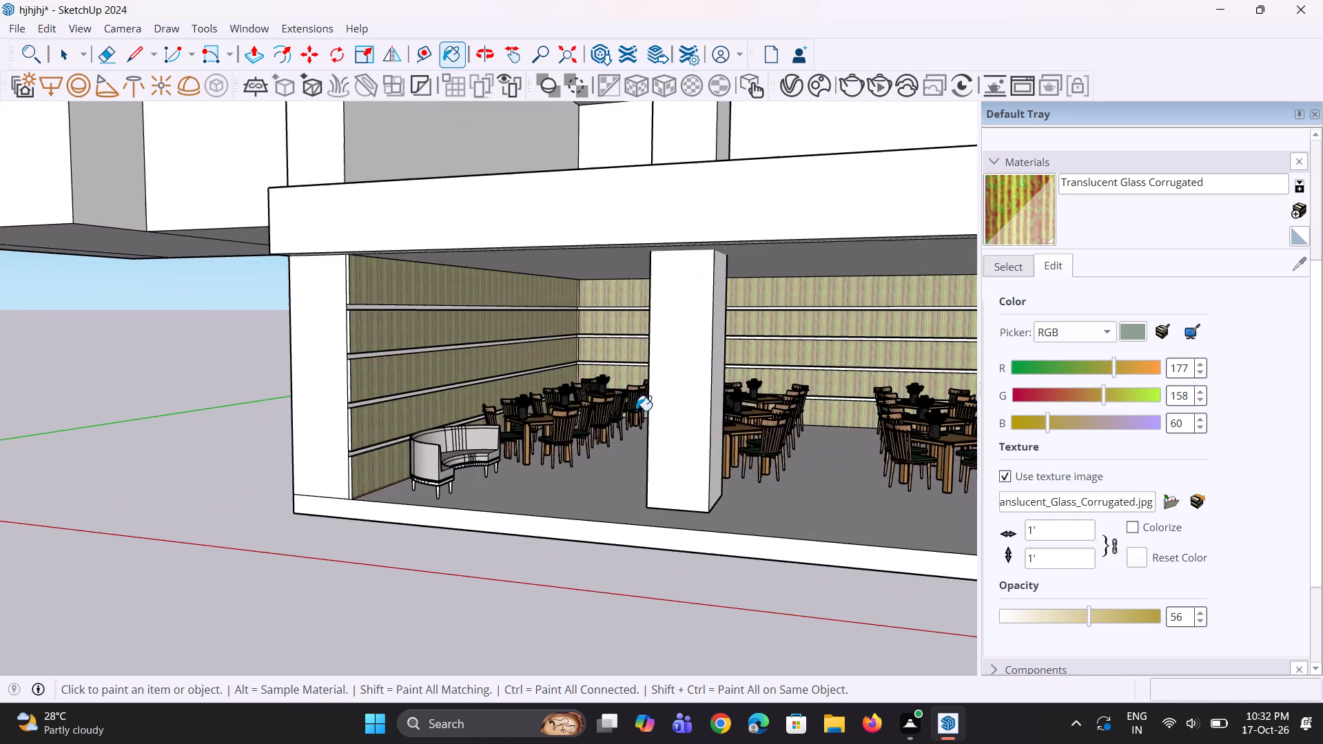
pyautogui.scroll(-5, 617, 396)
pyautogui.moveTo(617, 396); pyautogui.dragTo(633, 402, button='middle')
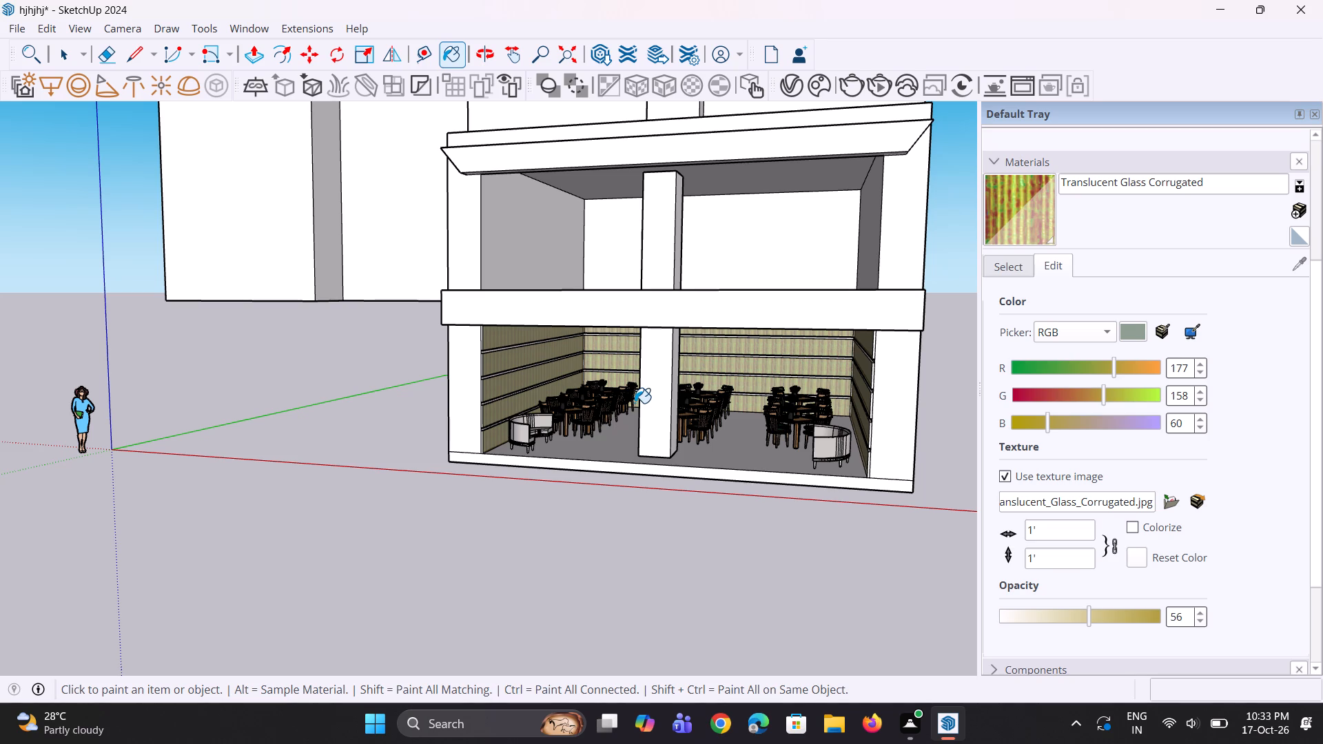
pyautogui.scroll(-3, 595, 371)
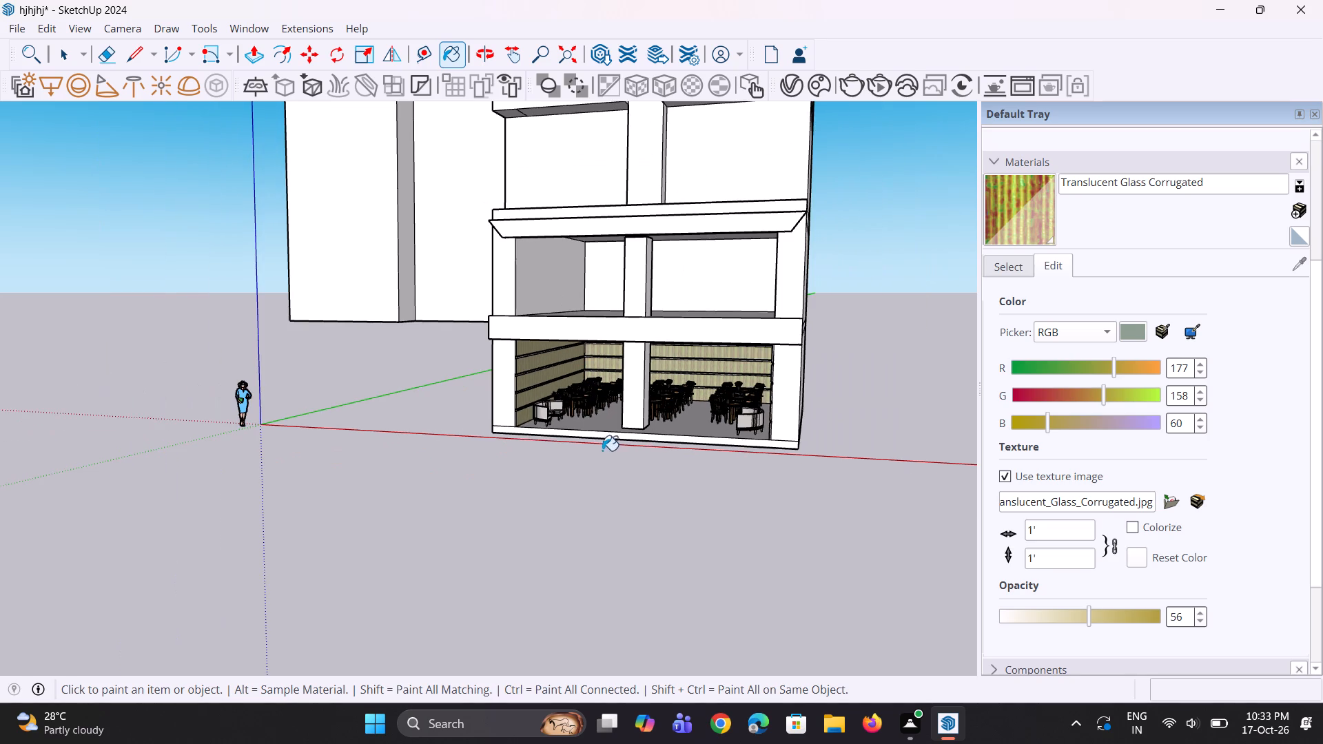
pyautogui.moveTo(593, 446); pyautogui.dragTo(584, 441, button='middle')
pyautogui.scroll(8, 525, 364)
pyautogui.scroll(-2, 519, 407)
pyautogui.moveTo(519, 407); pyautogui.dragTo(529, 400, button='middle')
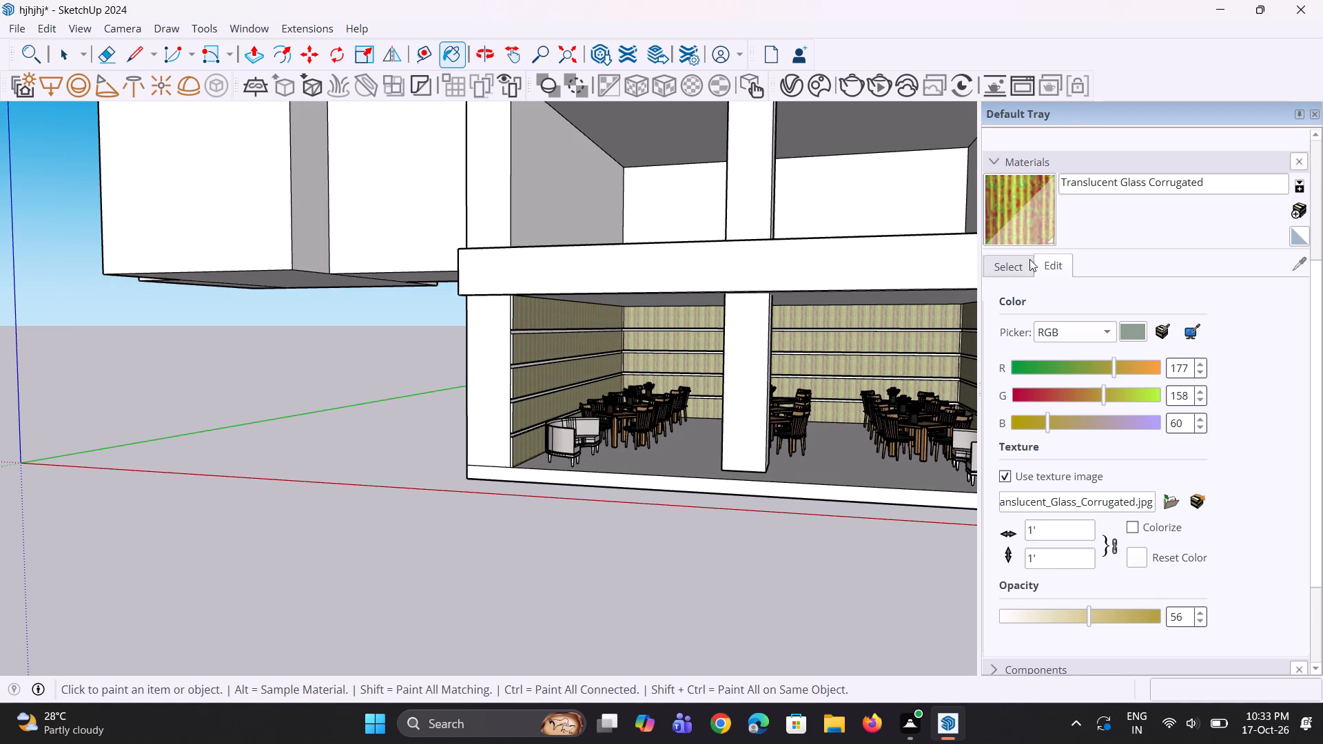
# Paint the left-hand side wall's third horizontal strip from the top with Mirror 02 from Glass and Mirrors.
pyautogui.click(1020, 267)
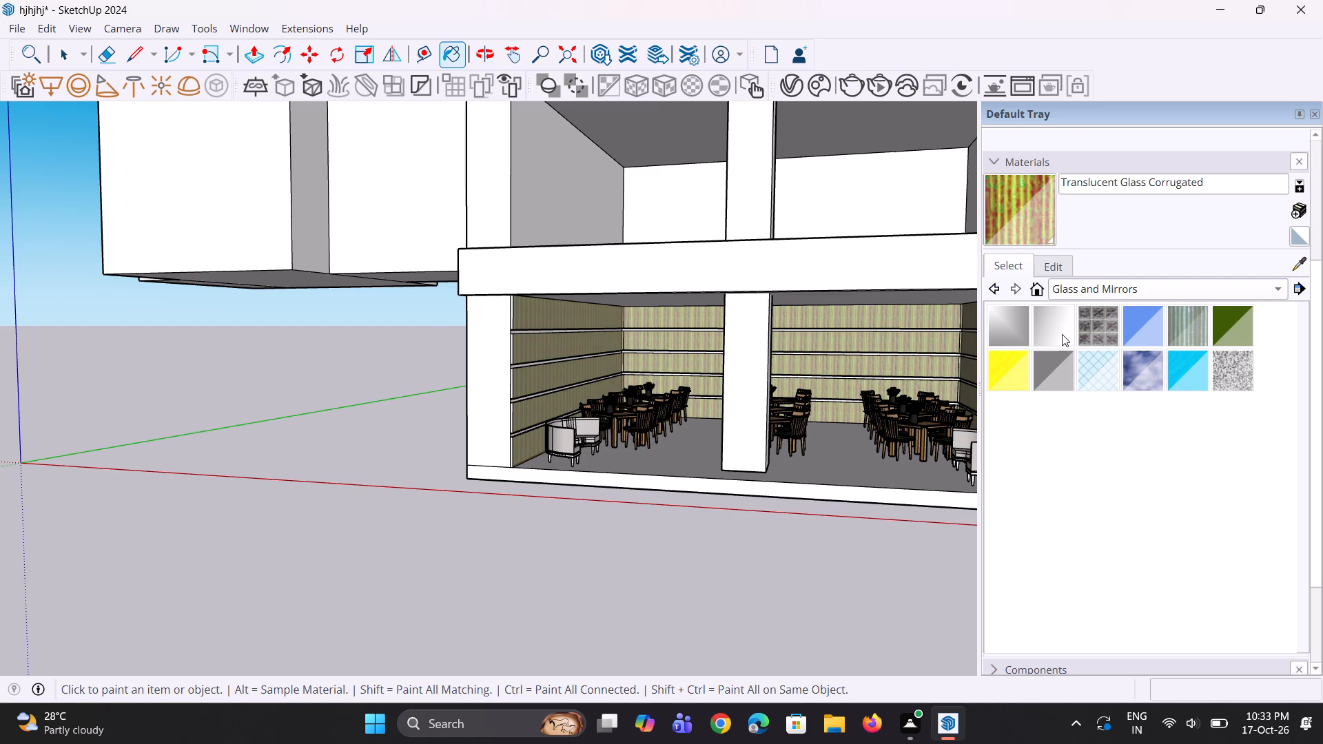
pyautogui.click(1062, 334)
pyautogui.scroll(12, 570, 402)
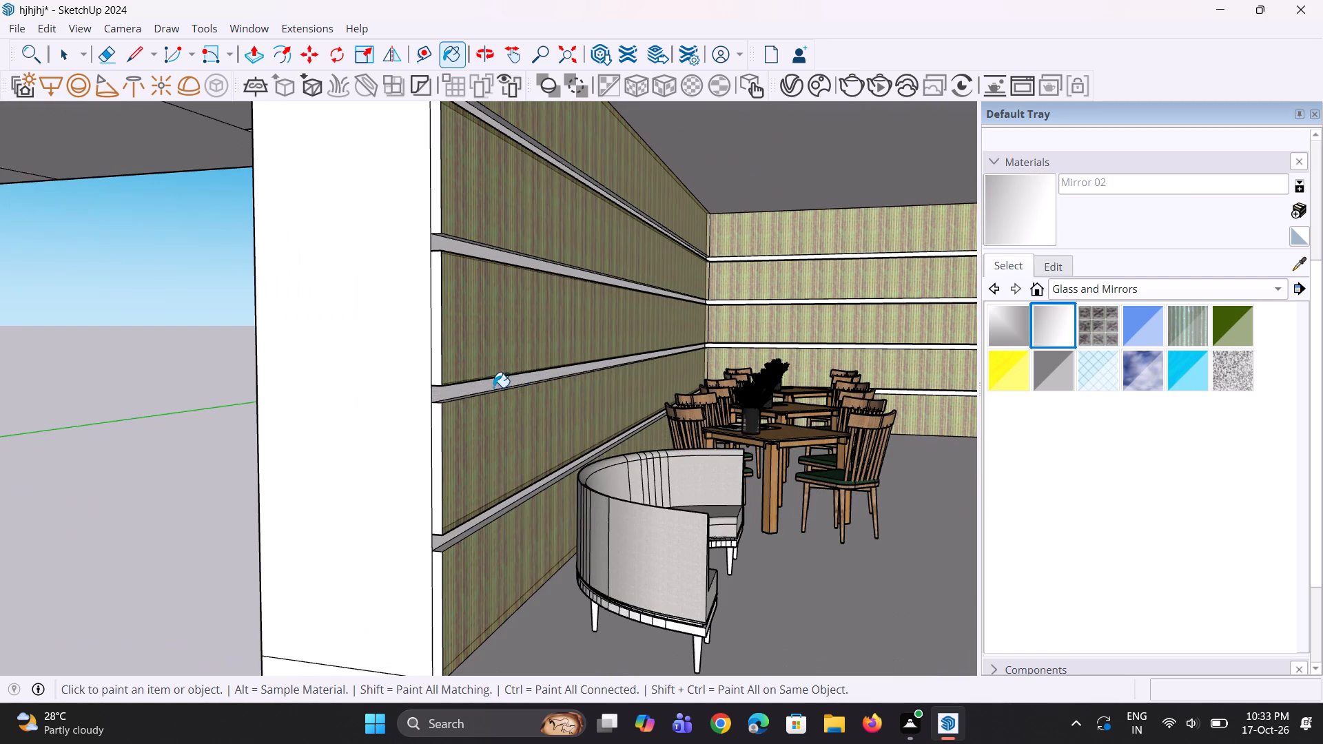
pyautogui.click(493, 387)
pyautogui.scroll(-1, 581, 437)
pyautogui.scroll(2, 527, 529)
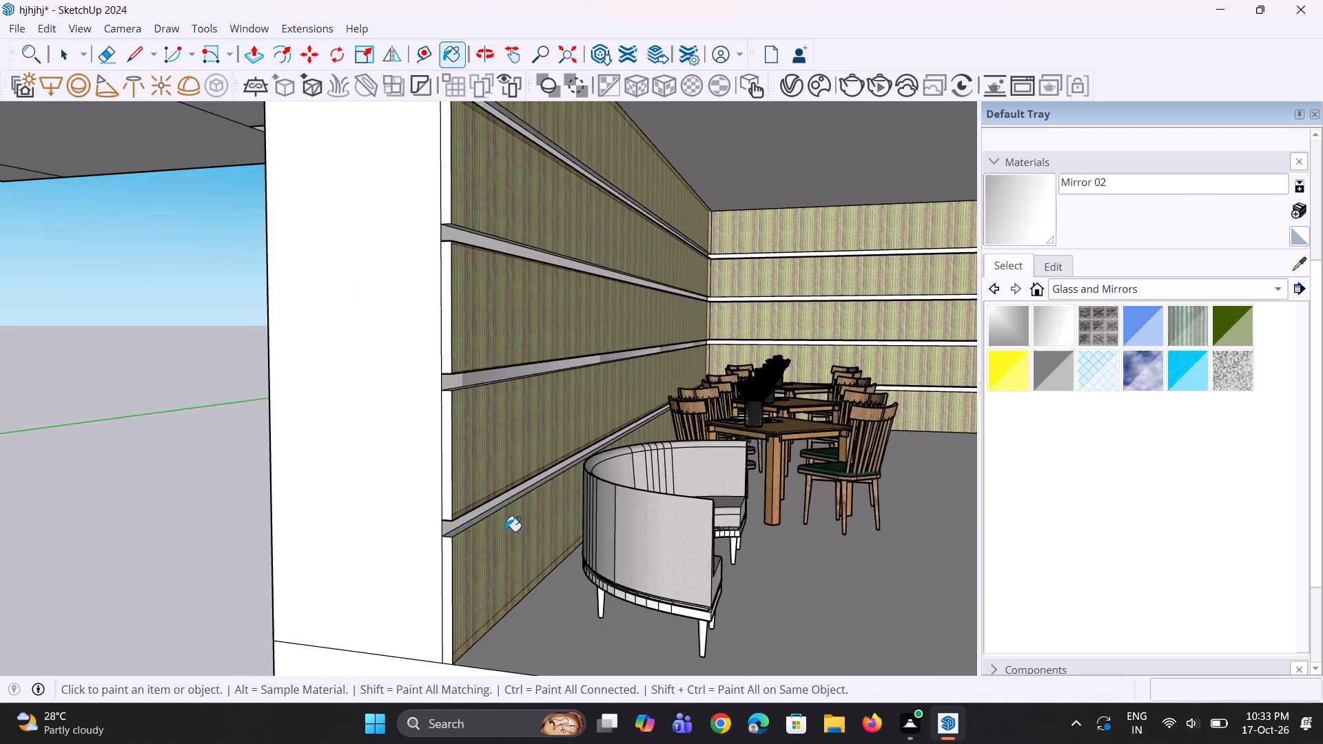
pyautogui.scroll(1, 505, 531)
pyautogui.scroll(-2, 509, 491)
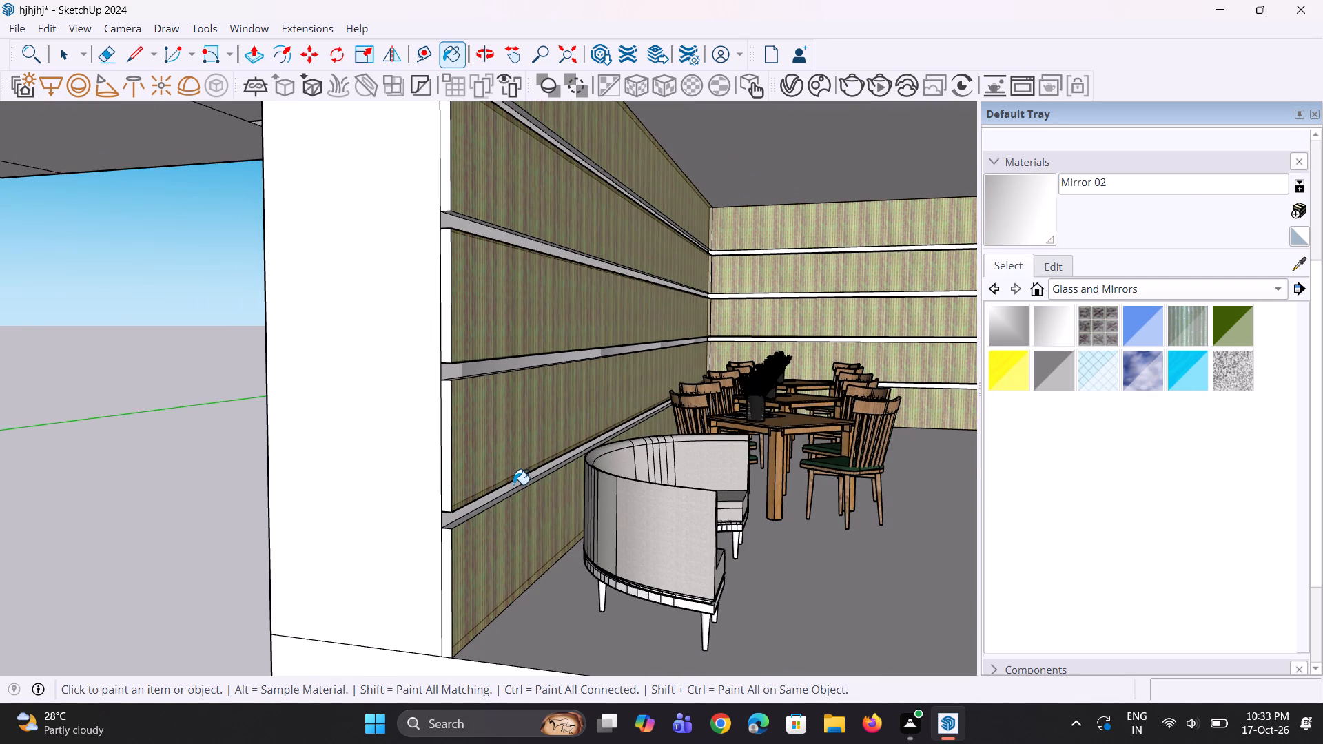
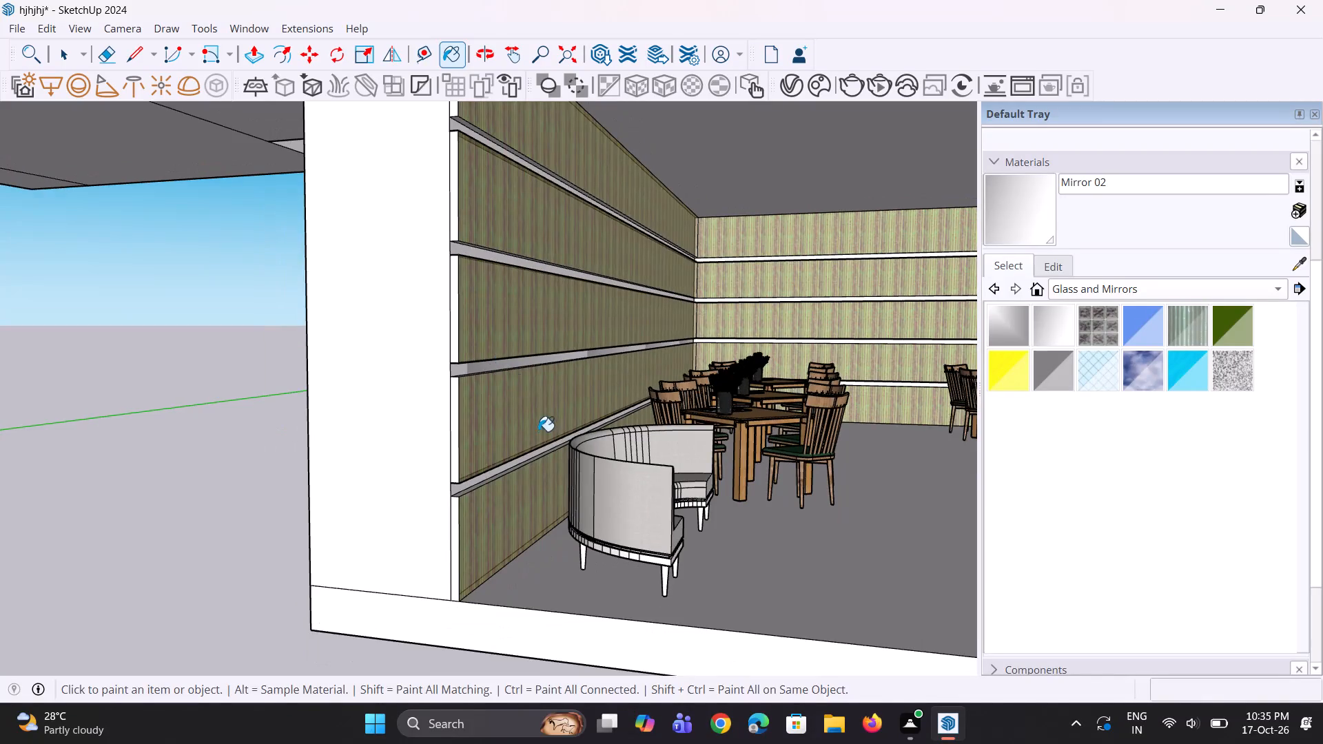
# Tint the Mirror 02 material pale yellow by setting its blue value to 157.
pyautogui.moveTo(538, 431); pyautogui.dragTo(420, 444, button='middle')
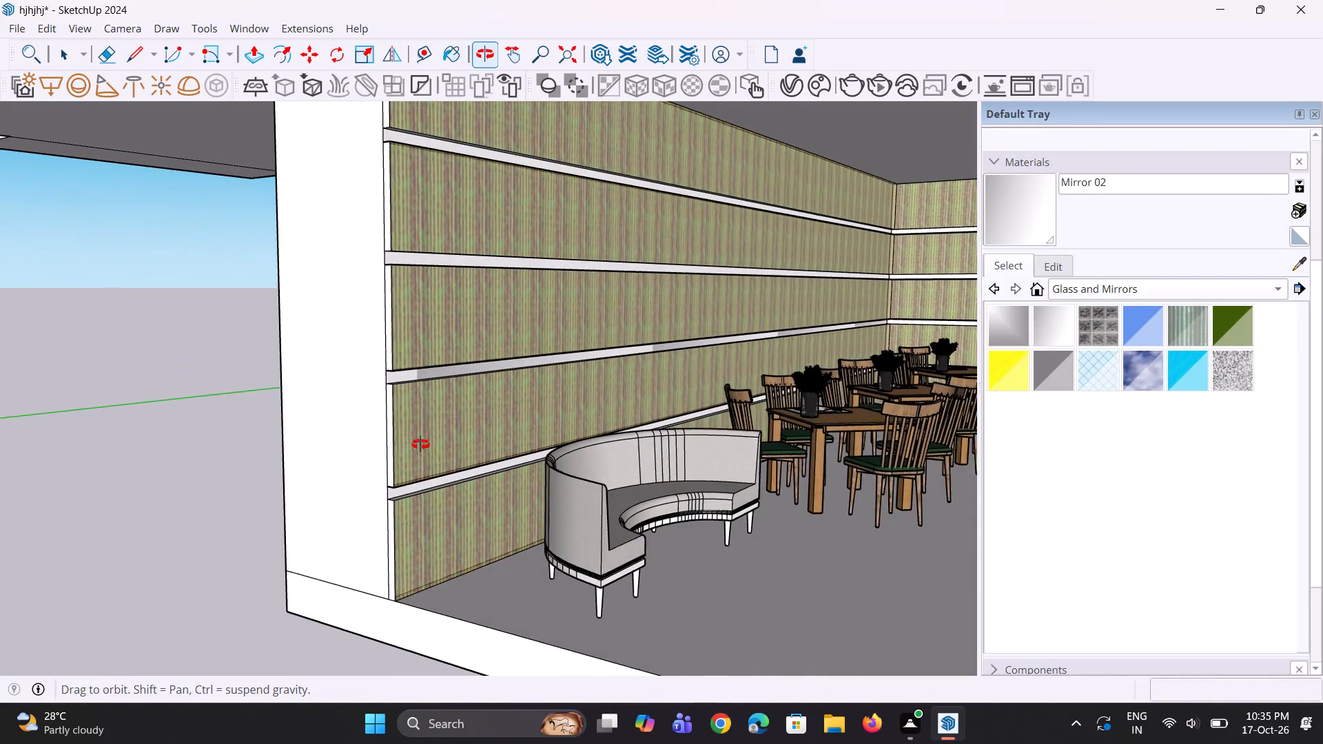
pyautogui.moveTo(420, 444); pyautogui.dragTo(419, 443, button='middle')
pyautogui.scroll(2, 421, 411)
pyautogui.click(1047, 262)
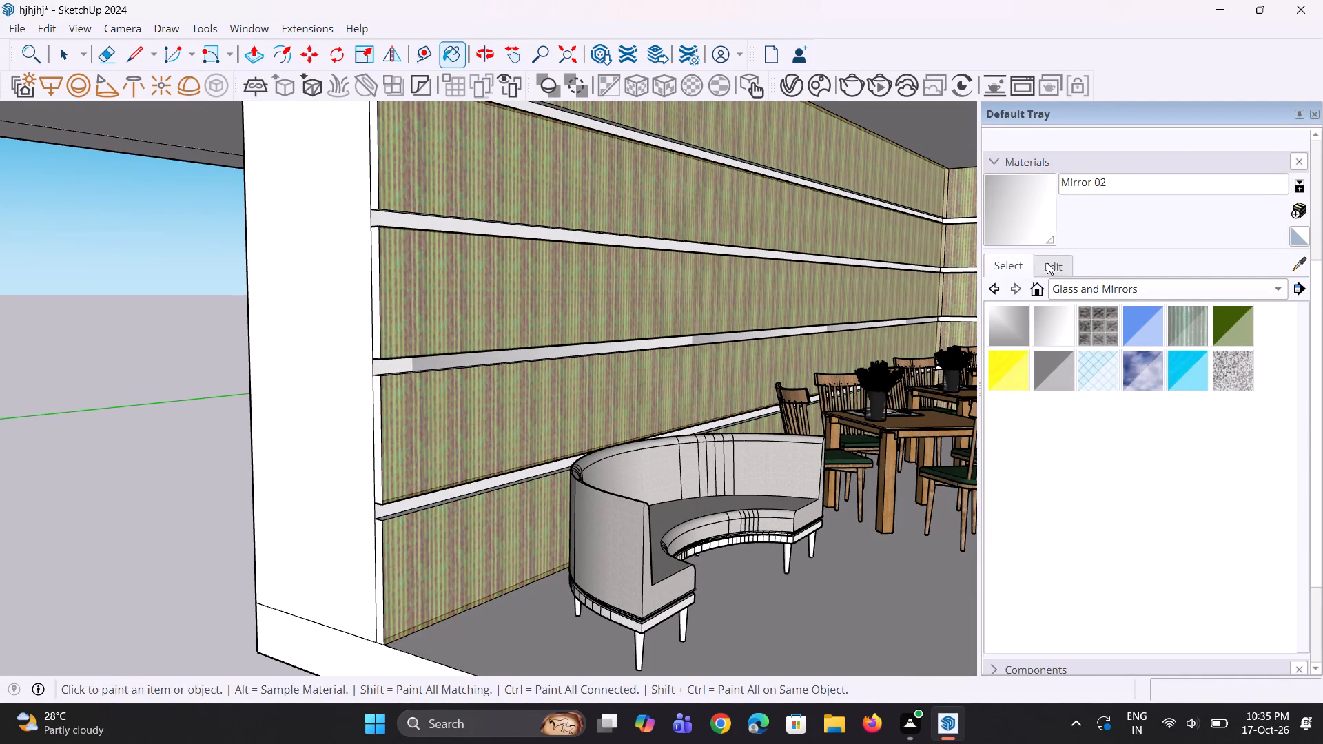
pyautogui.moveTo(1137, 396); pyautogui.dragTo(1125, 396)
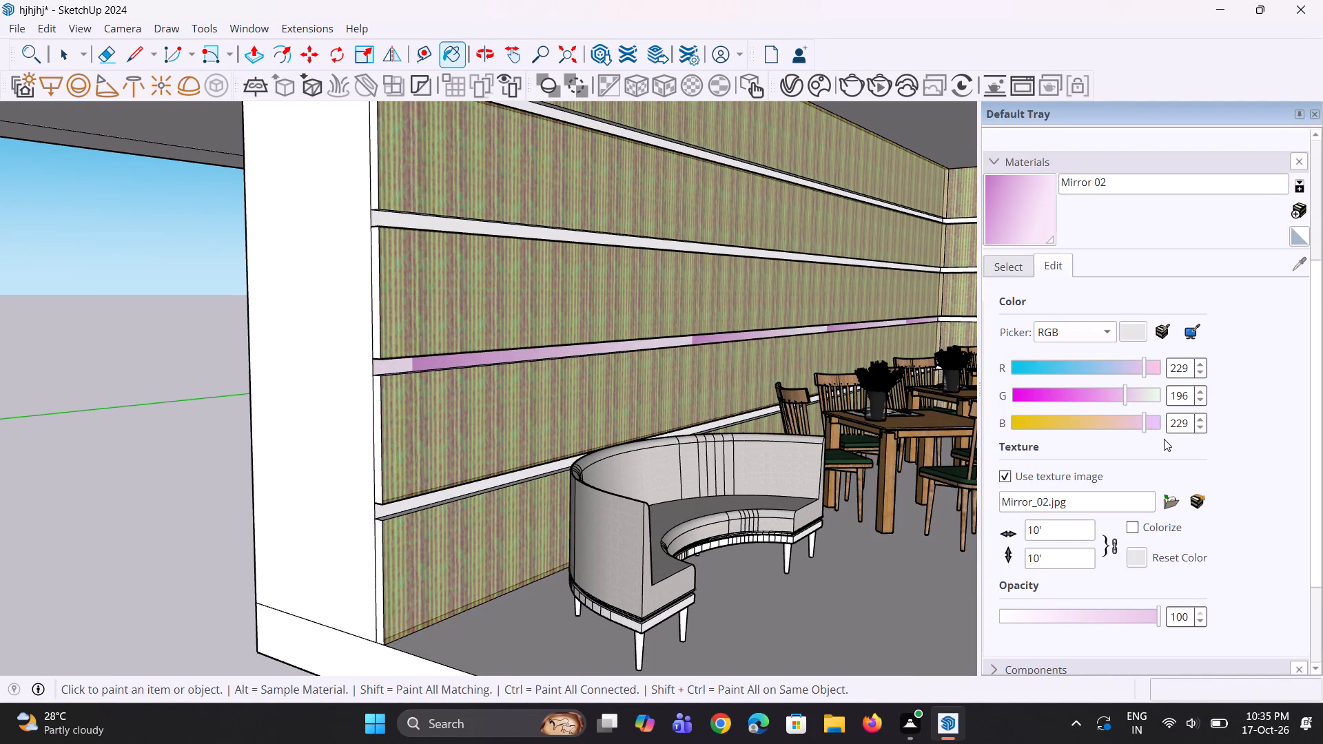
pyautogui.click(1144, 561)
pyautogui.moveTo(1146, 428); pyautogui.dragTo(1097, 427)
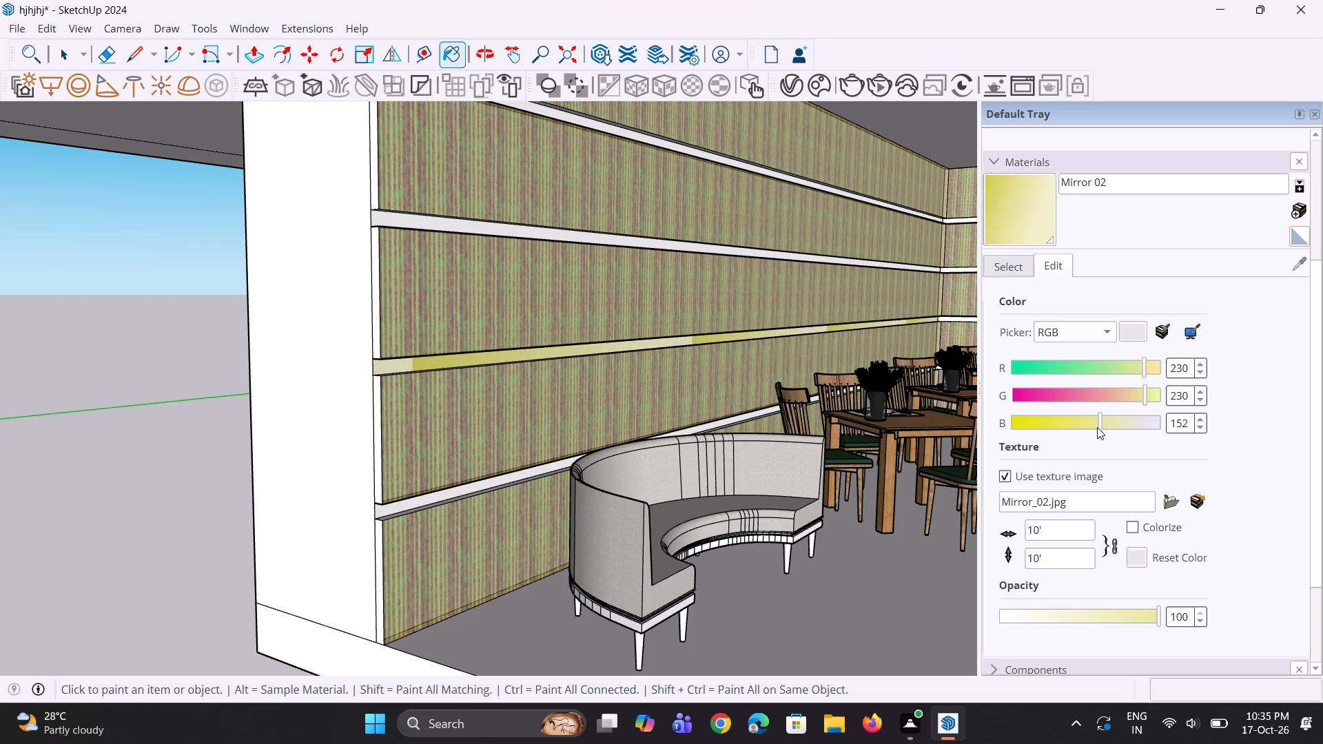
pyautogui.moveTo(1097, 427); pyautogui.dragTo(1096, 427)
pyautogui.scroll(-4, 670, 442)
pyautogui.scroll(1, 1024, 437)
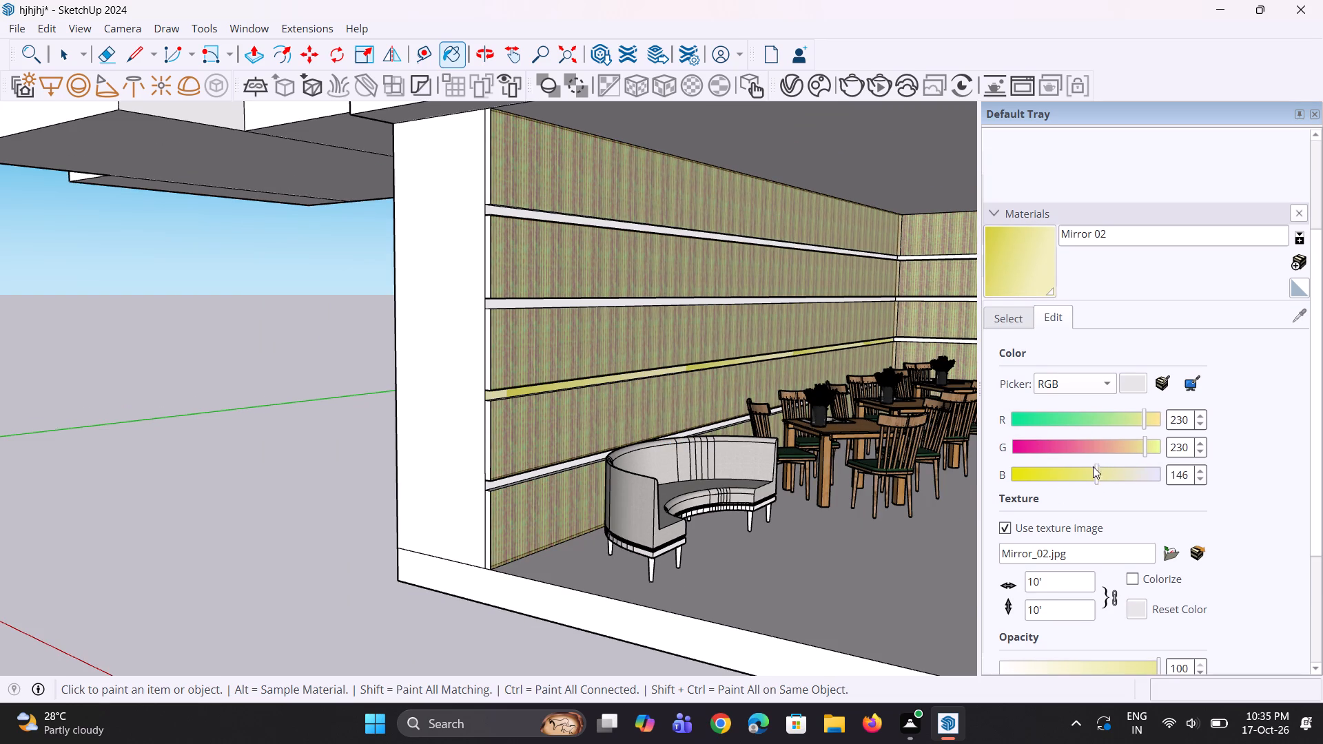
pyautogui.moveTo(1097, 479); pyautogui.dragTo(1103, 484)
# Paint the left-hand side wall's second and fourth horizontal strips from the top with the tinted Mirror 02.
pyautogui.scroll(3, 675, 455)
pyautogui.scroll(1, 562, 456)
pyautogui.click(562, 466)
pyautogui.click(477, 214)
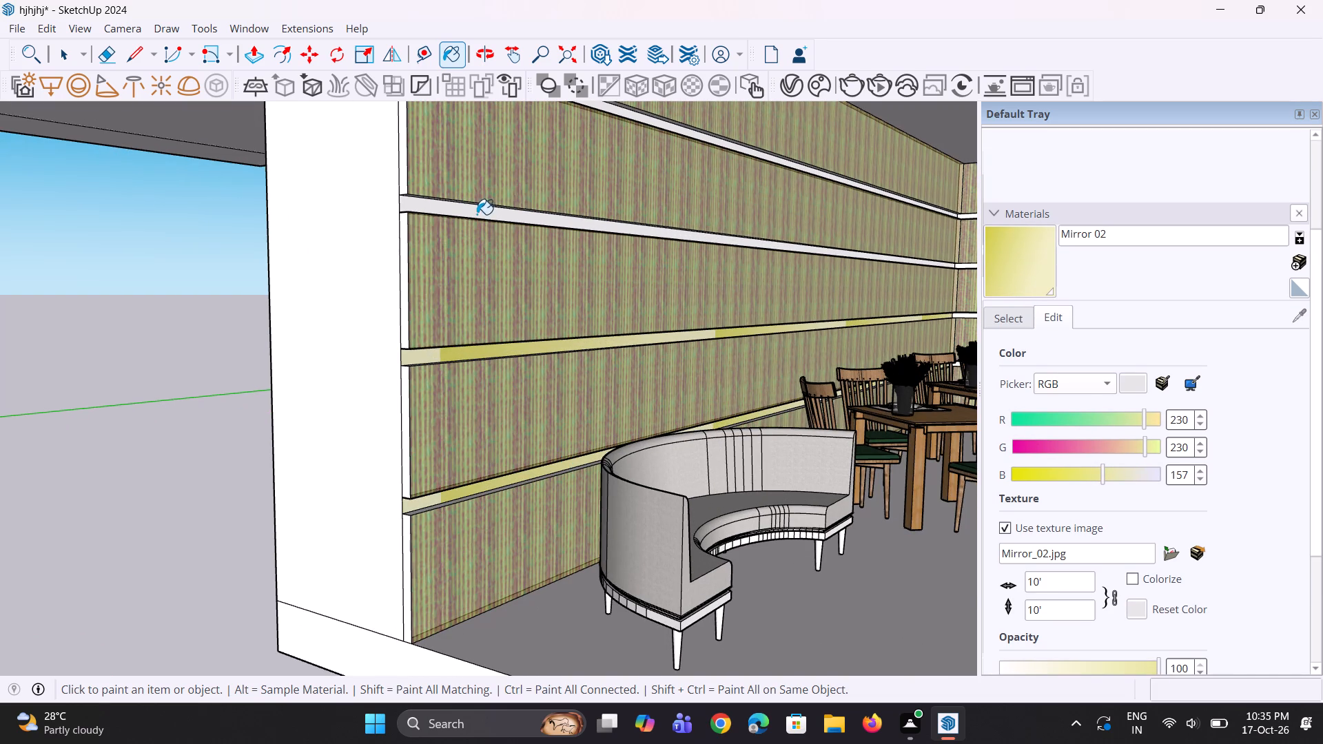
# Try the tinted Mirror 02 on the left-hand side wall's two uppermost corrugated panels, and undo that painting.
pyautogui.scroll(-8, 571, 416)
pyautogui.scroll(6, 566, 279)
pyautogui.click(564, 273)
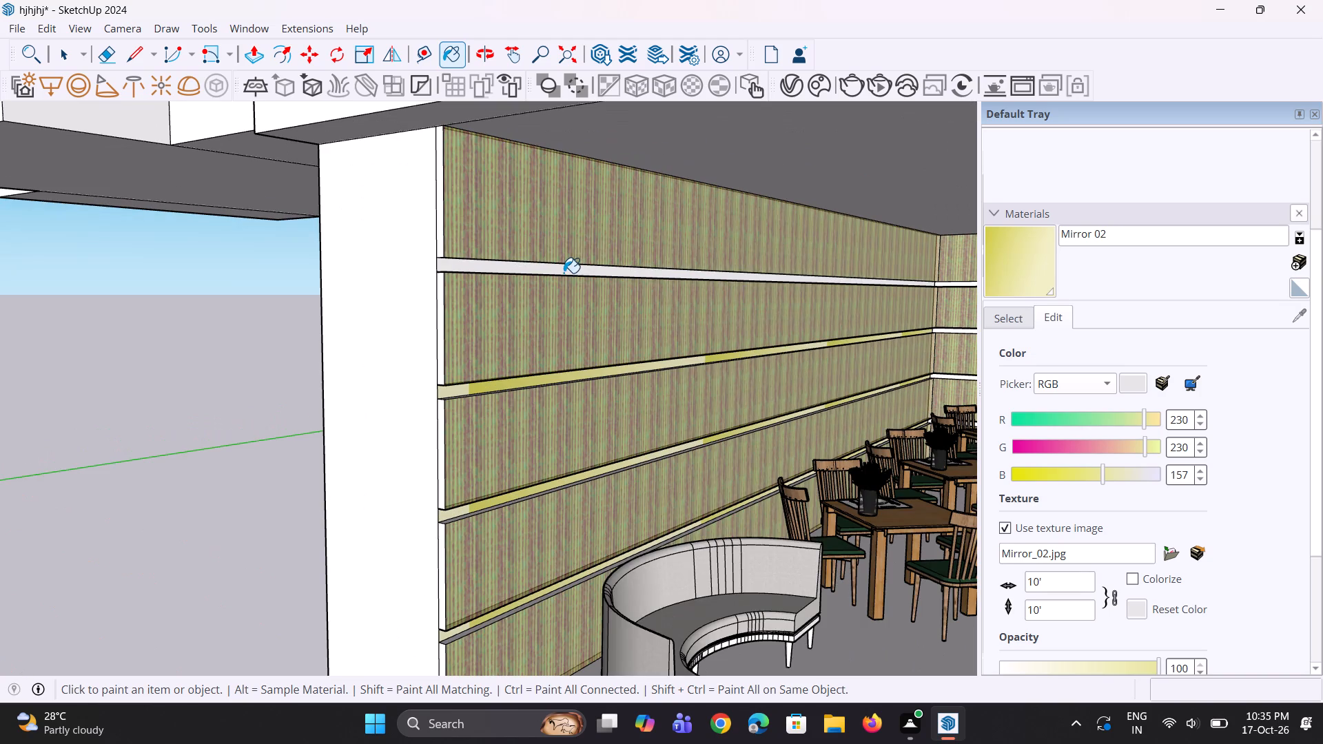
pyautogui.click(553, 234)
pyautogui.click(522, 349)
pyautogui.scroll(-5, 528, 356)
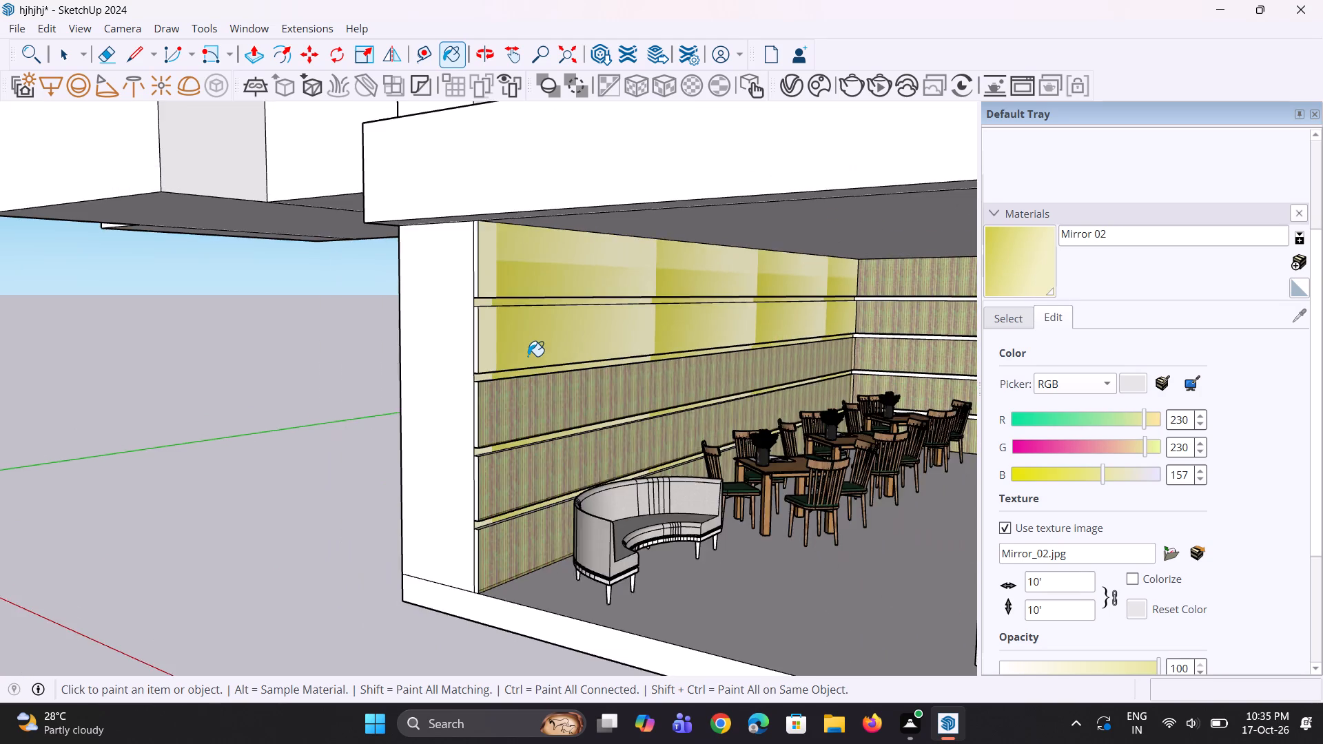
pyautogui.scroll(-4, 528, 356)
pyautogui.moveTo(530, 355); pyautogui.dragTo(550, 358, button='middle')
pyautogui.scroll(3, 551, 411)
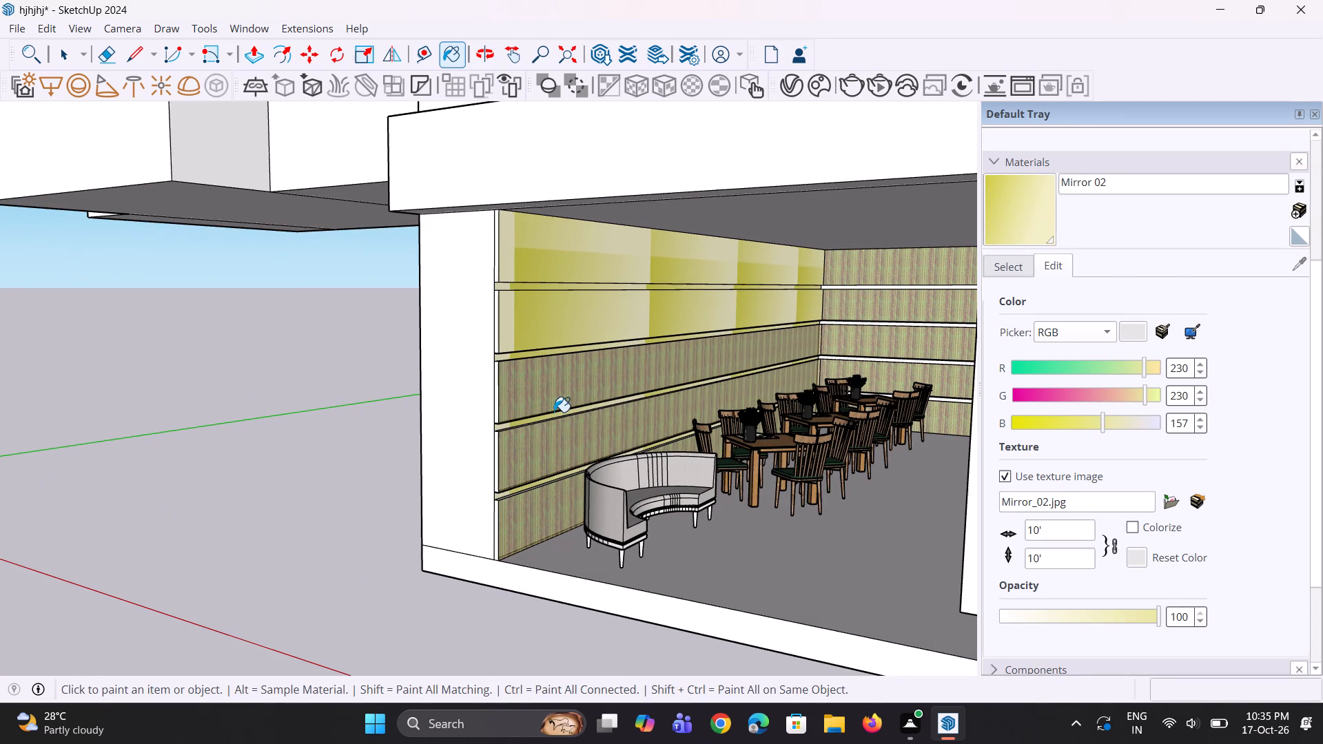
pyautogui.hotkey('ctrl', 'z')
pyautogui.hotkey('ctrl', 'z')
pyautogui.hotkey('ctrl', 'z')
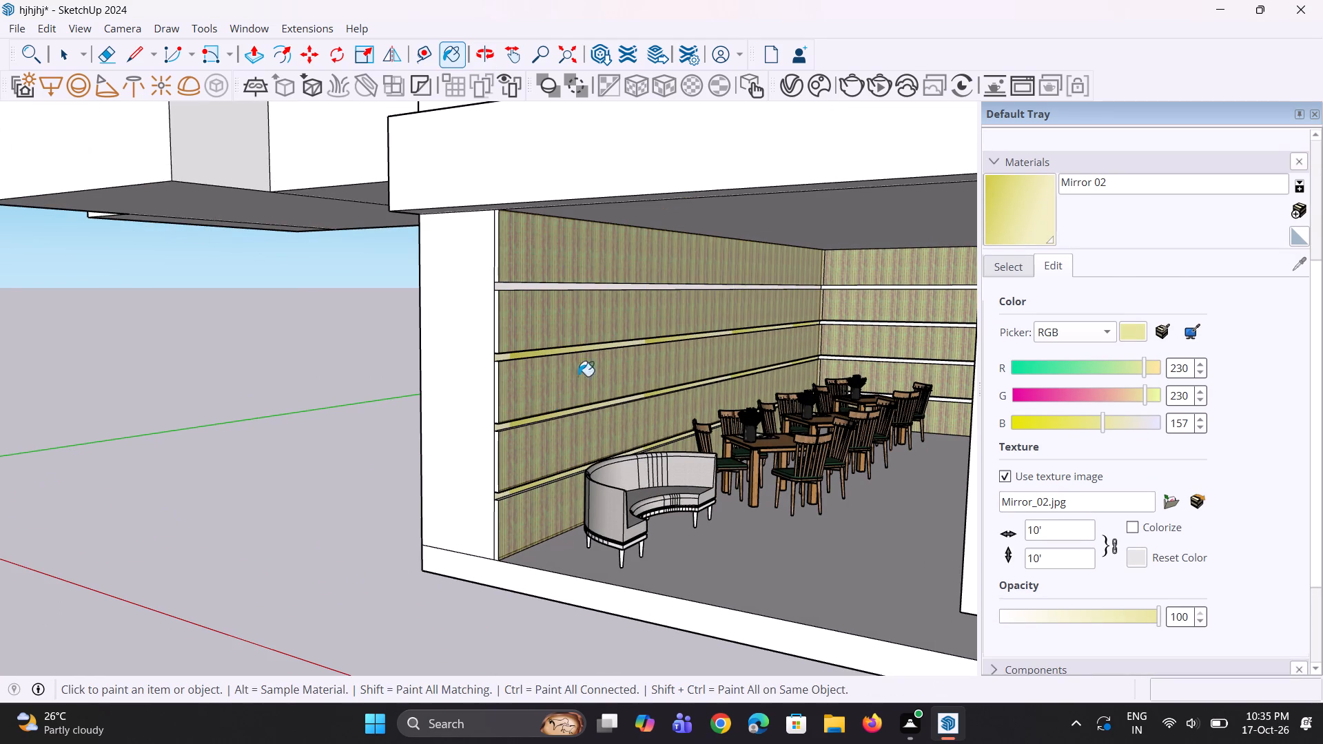
# Paint the left-hand side wall's top horizontal strip with the tinted Mirror 02.
pyautogui.scroll(4, 588, 286)
pyautogui.click(576, 286)
# Paint all four horizontal strips on the dining area's back wall with the tinted Mirror 02.
pyautogui.scroll(-4, 535, 340)
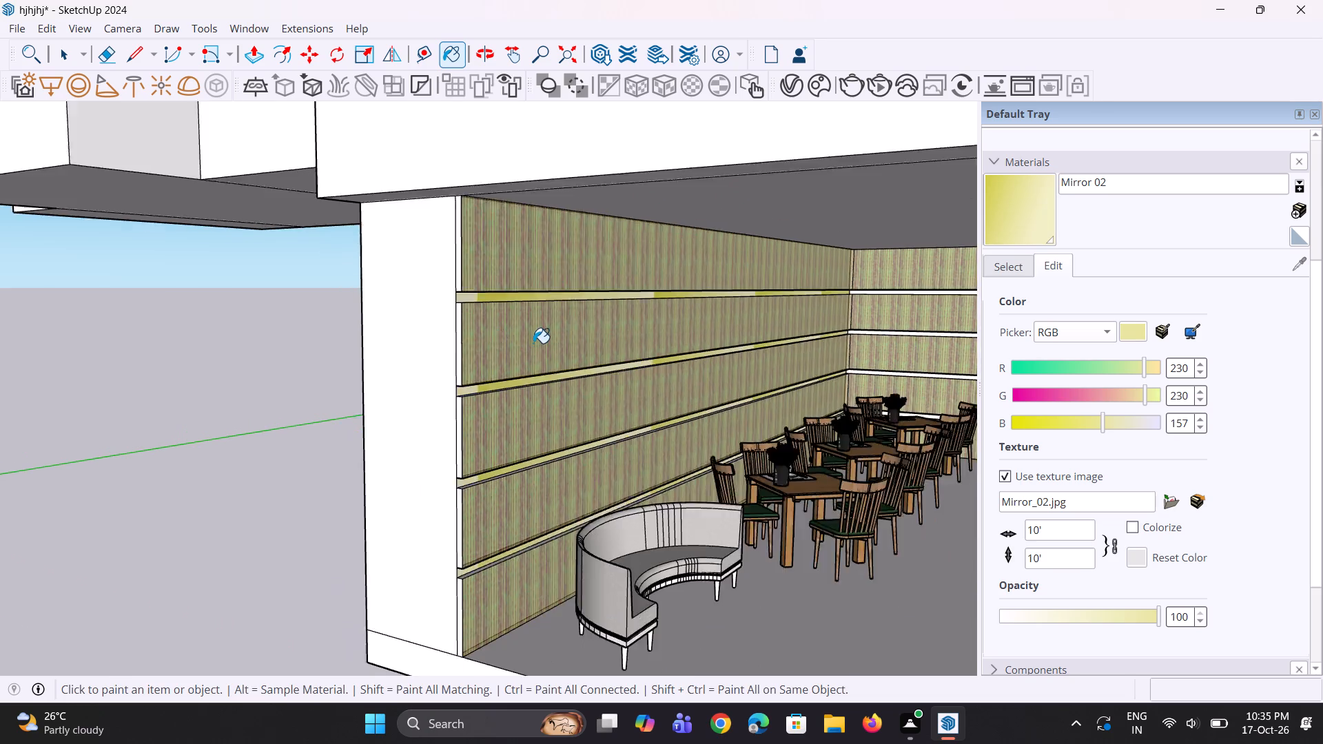
pyautogui.moveTo(591, 378); pyautogui.dragTo(608, 386, button='middle')
pyautogui.scroll(3, 779, 332)
pyautogui.scroll(6, 876, 285)
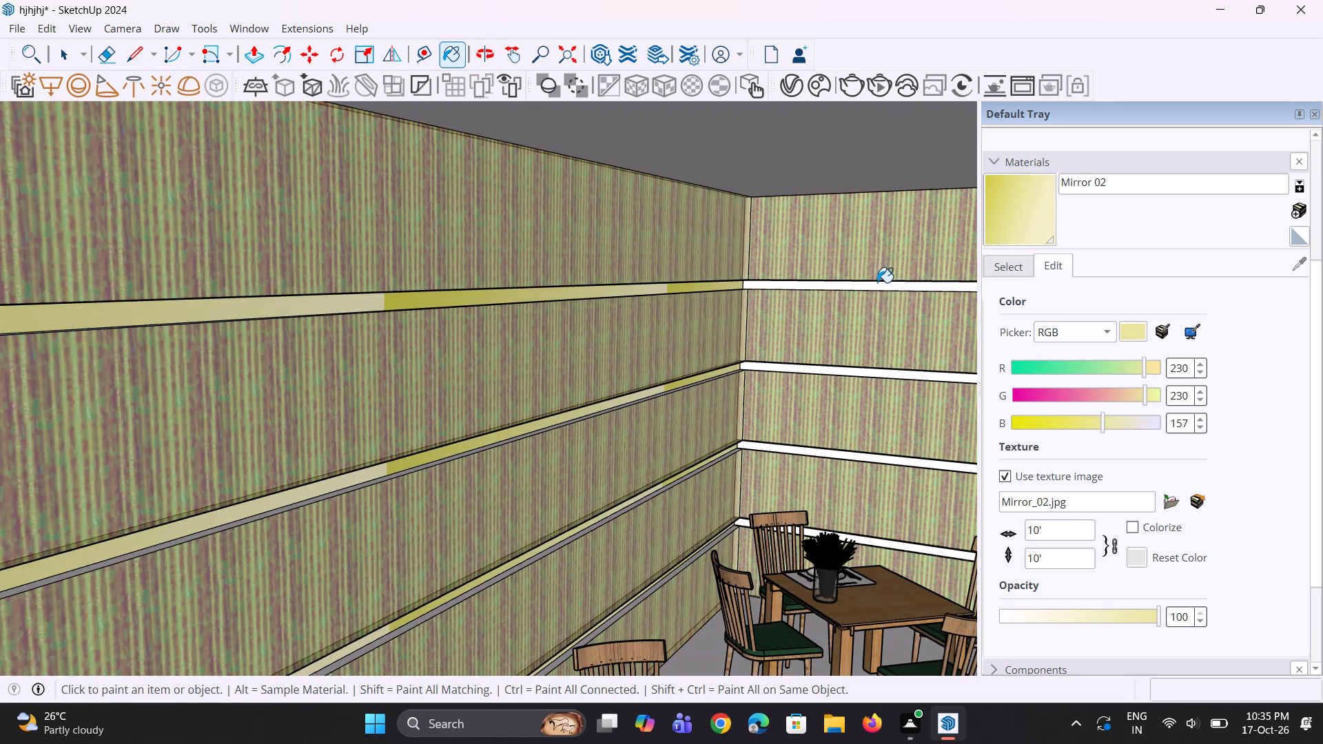
pyautogui.click(877, 282)
pyautogui.click(821, 289)
pyautogui.scroll(-8, 572, 341)
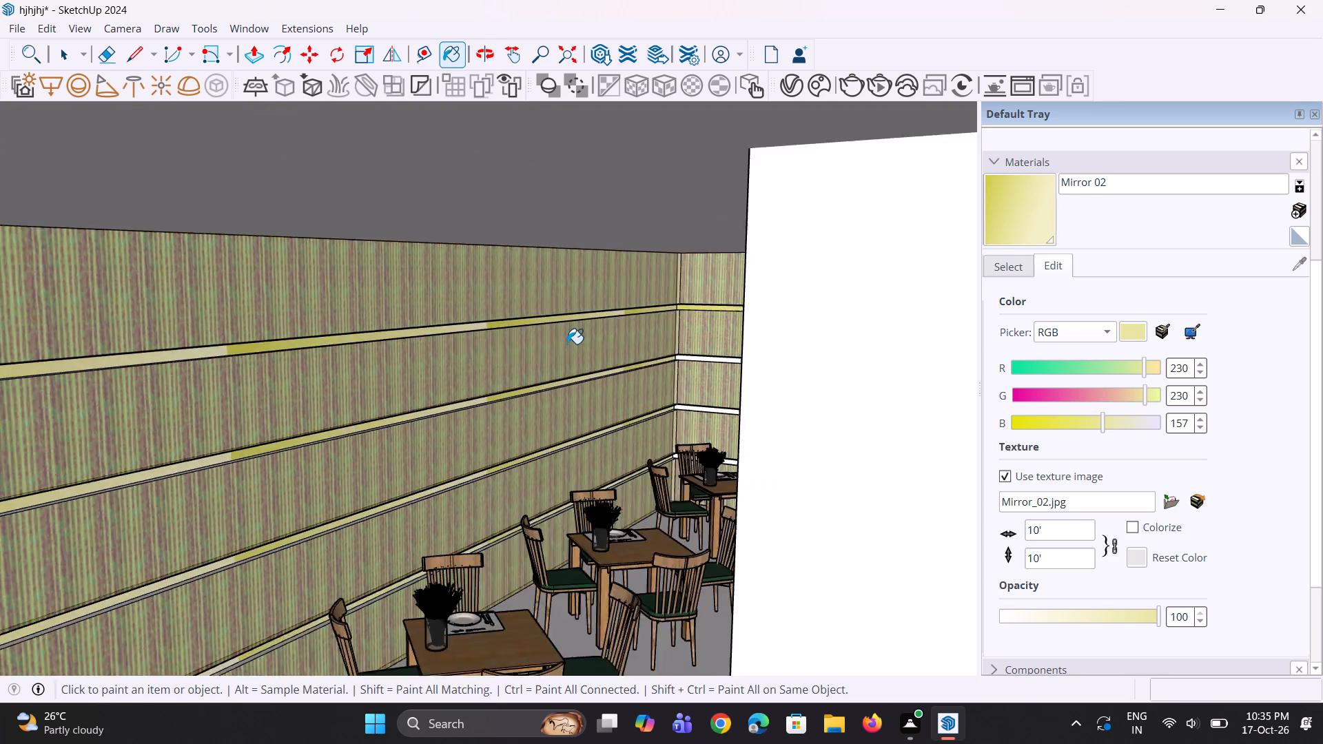
pyautogui.scroll(-1, 567, 344)
pyautogui.moveTo(593, 347); pyautogui.dragTo(697, 344, button='middle')
pyautogui.scroll(11, 695, 364)
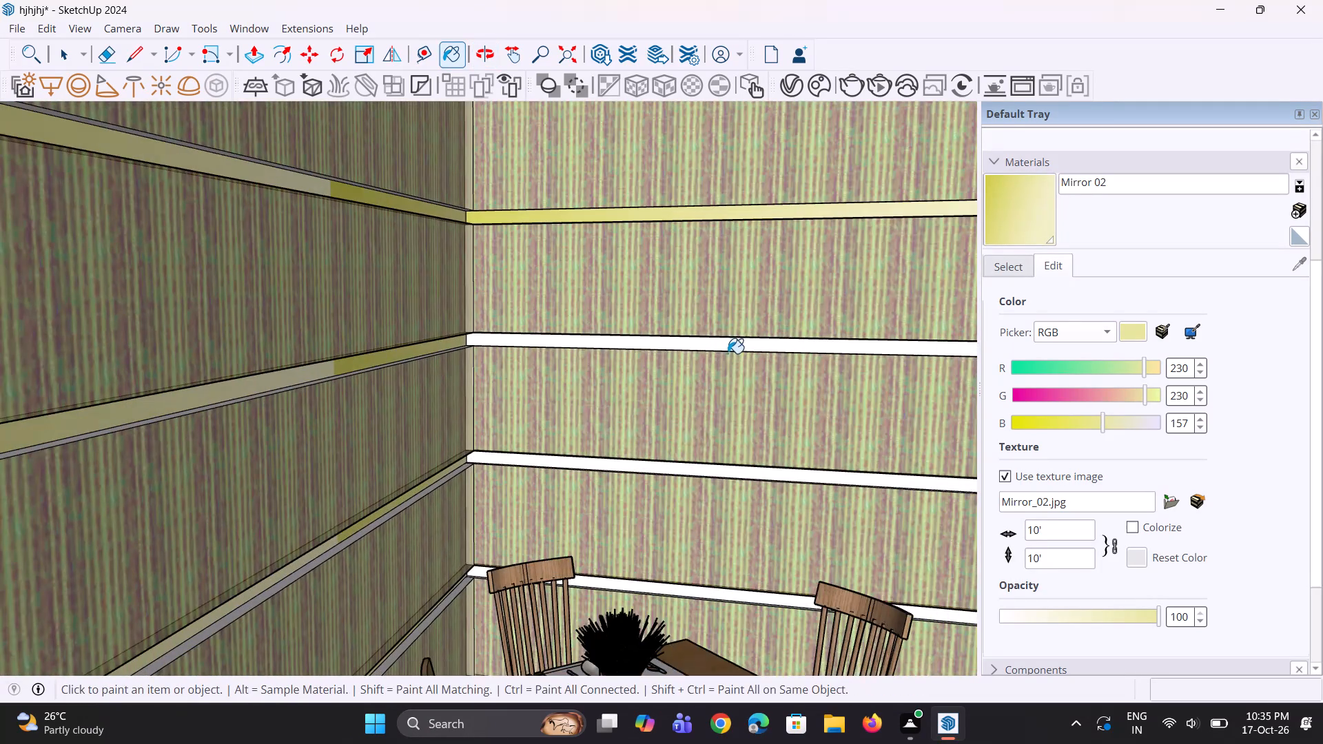
pyautogui.click(738, 347)
pyautogui.click(732, 473)
pyautogui.scroll(-4, 687, 354)
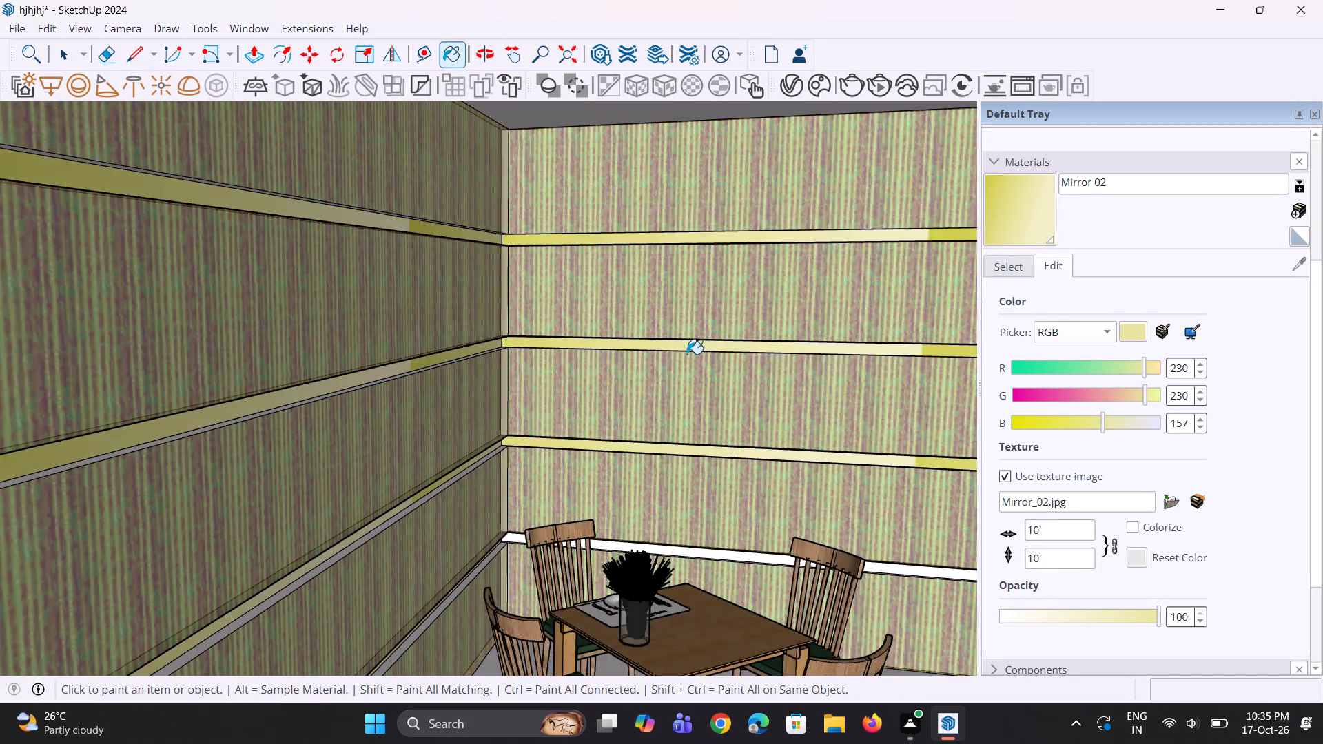
pyautogui.scroll(3, 739, 540)
pyautogui.click(743, 517)
# Paint all four horizontal strips on the dining area's right-hand side wall with the tinted Mirror 02.
pyautogui.scroll(-12, 666, 489)
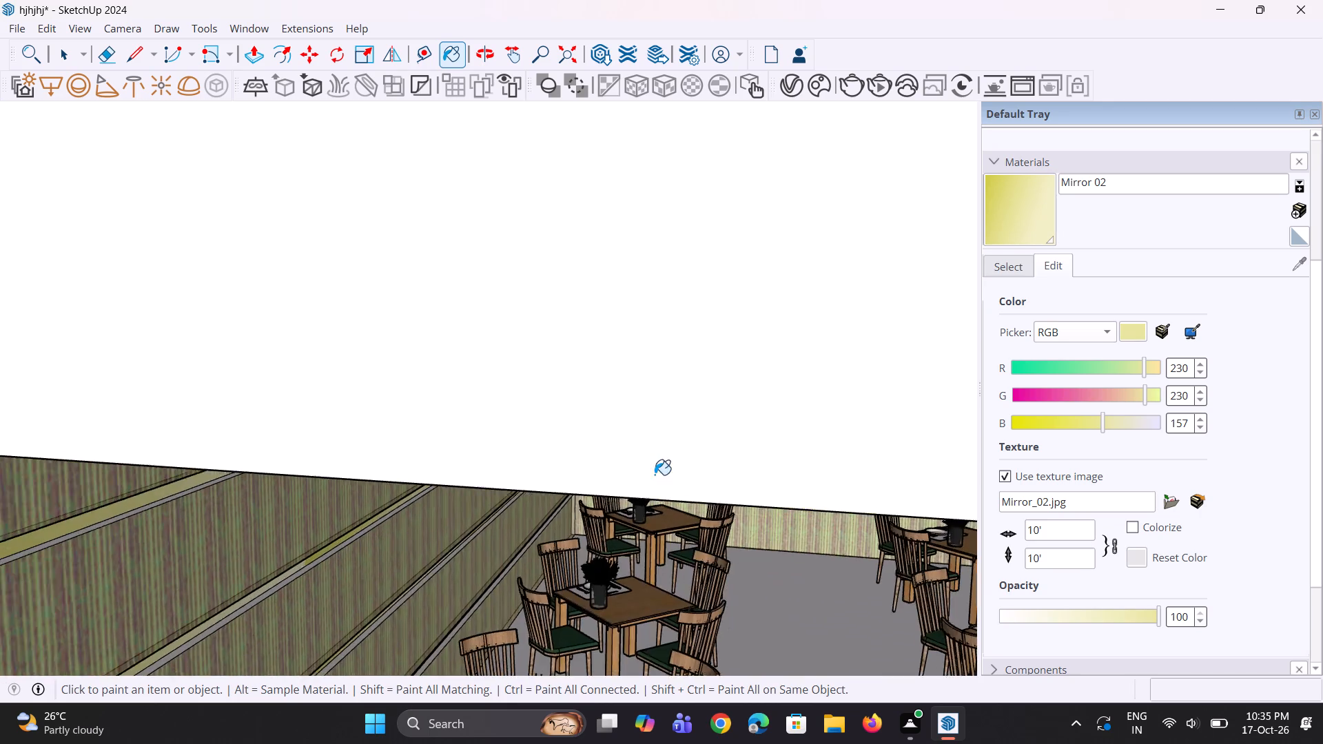
pyautogui.moveTo(673, 468); pyautogui.dragTo(745, 387, button='middle')
pyautogui.scroll(-10, 628, 525)
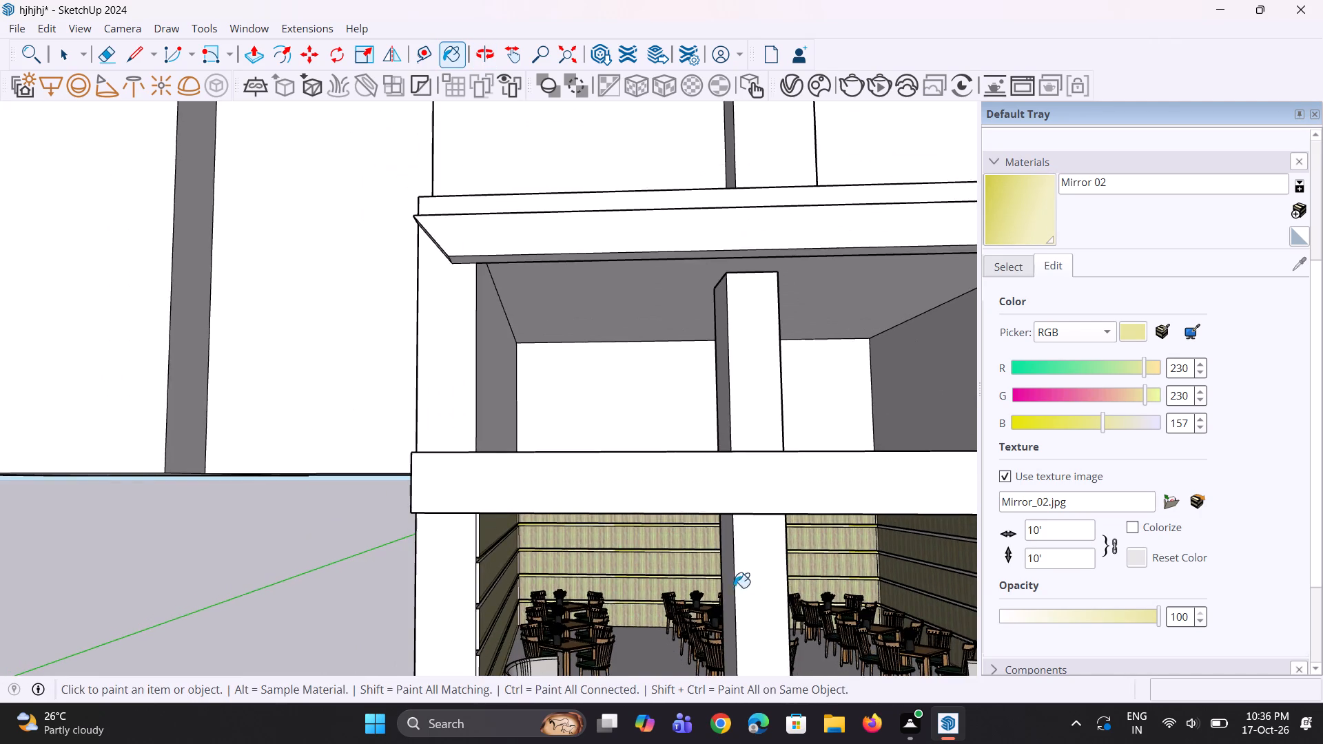
pyautogui.moveTo(785, 623); pyautogui.dragTo(825, 600, button='middle')
pyautogui.scroll(-6, 642, 538)
pyautogui.scroll(4, 770, 570)
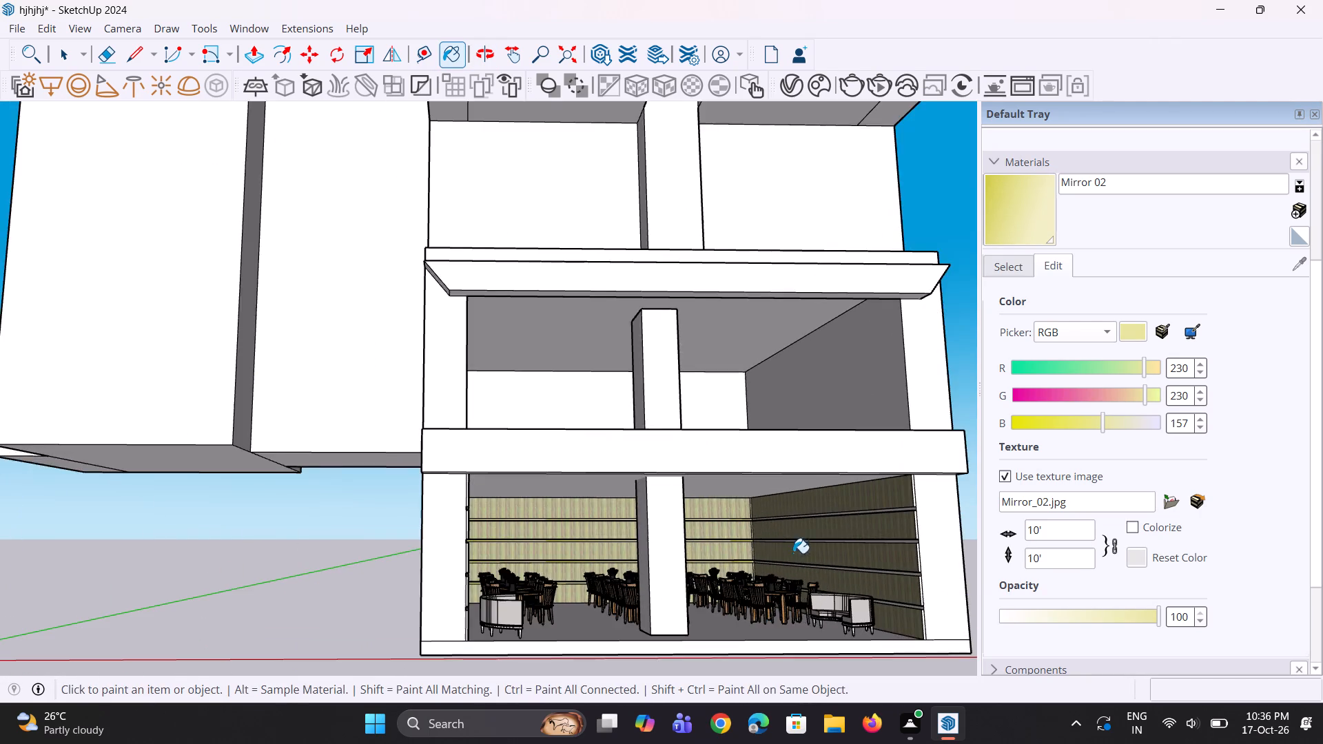
pyautogui.scroll(10, 836, 533)
pyautogui.click(907, 497)
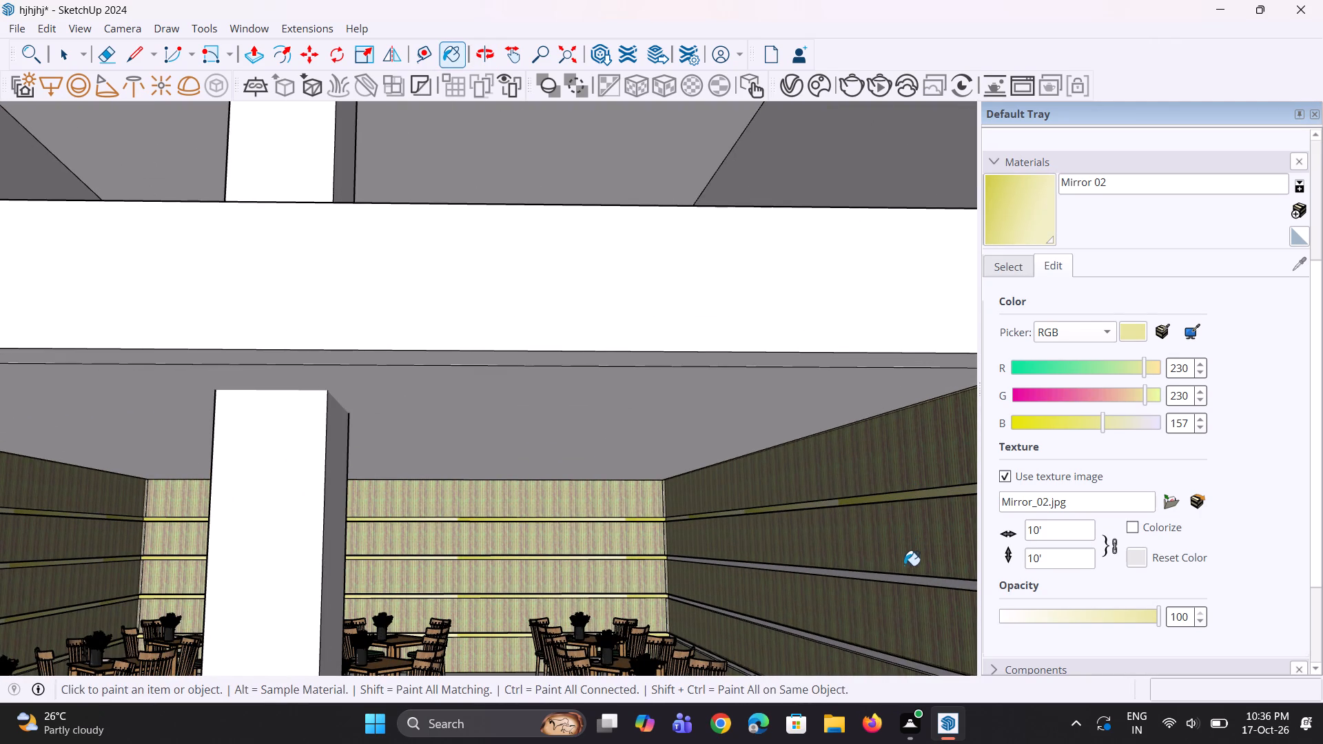
pyautogui.click(910, 583)
pyautogui.scroll(-5, 799, 534)
pyautogui.scroll(3, 869, 663)
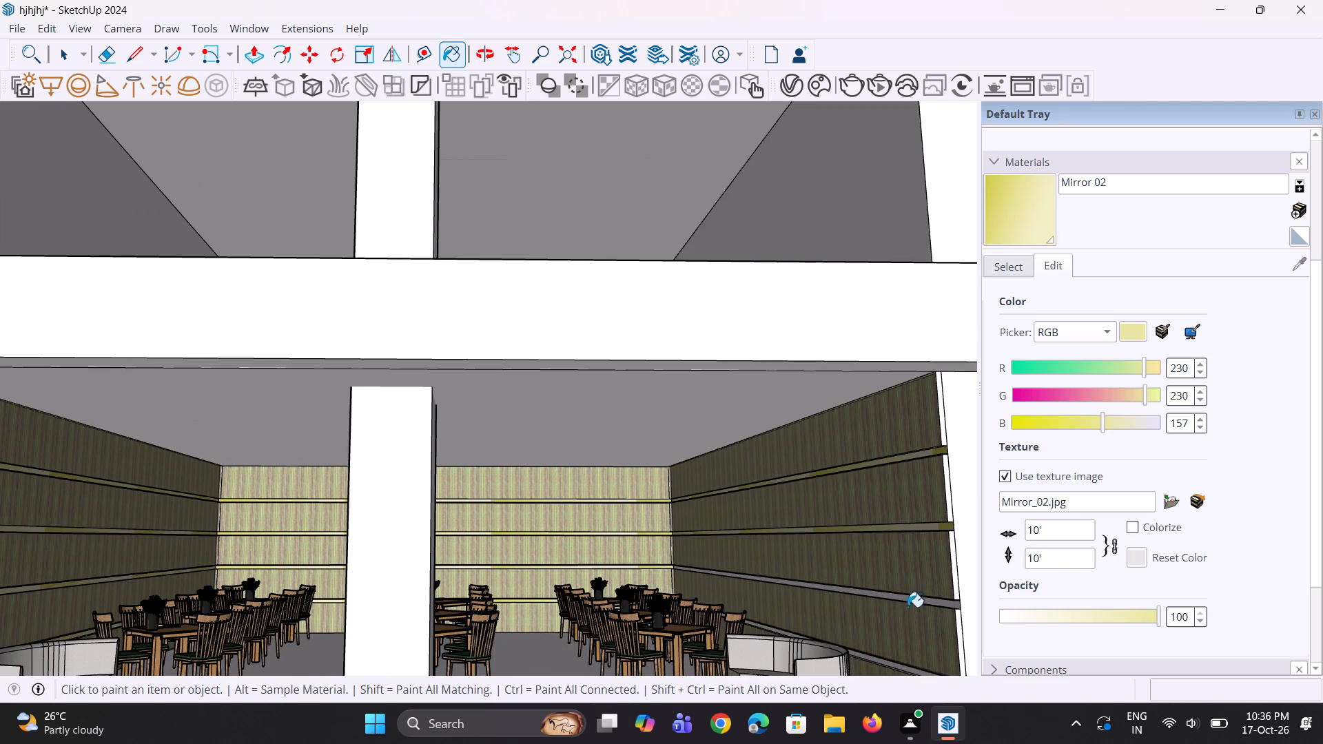
pyautogui.click(914, 600)
pyautogui.scroll(-3, 845, 545)
pyautogui.scroll(7, 878, 656)
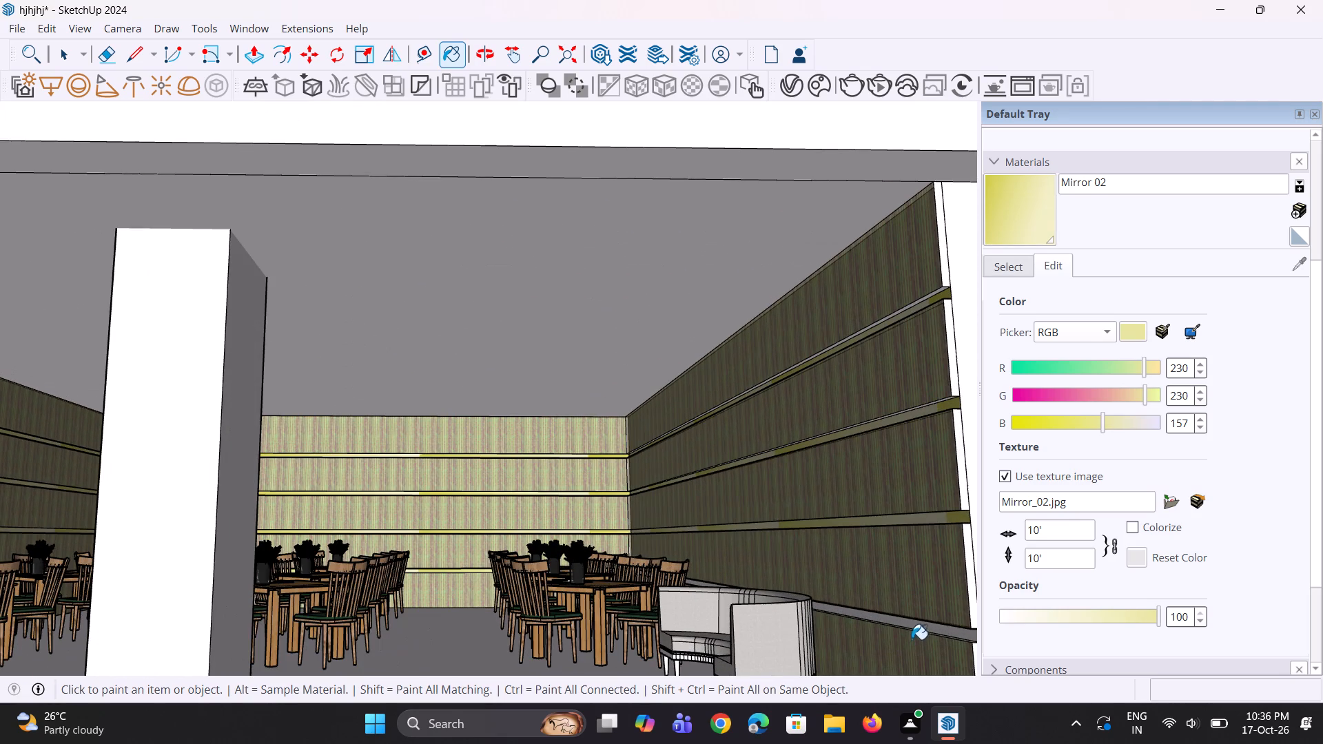
pyautogui.click(926, 628)
pyautogui.scroll(-10, 790, 578)
pyautogui.scroll(1, 785, 578)
pyautogui.moveTo(769, 580); pyautogui.dragTo(714, 592, button='middle')
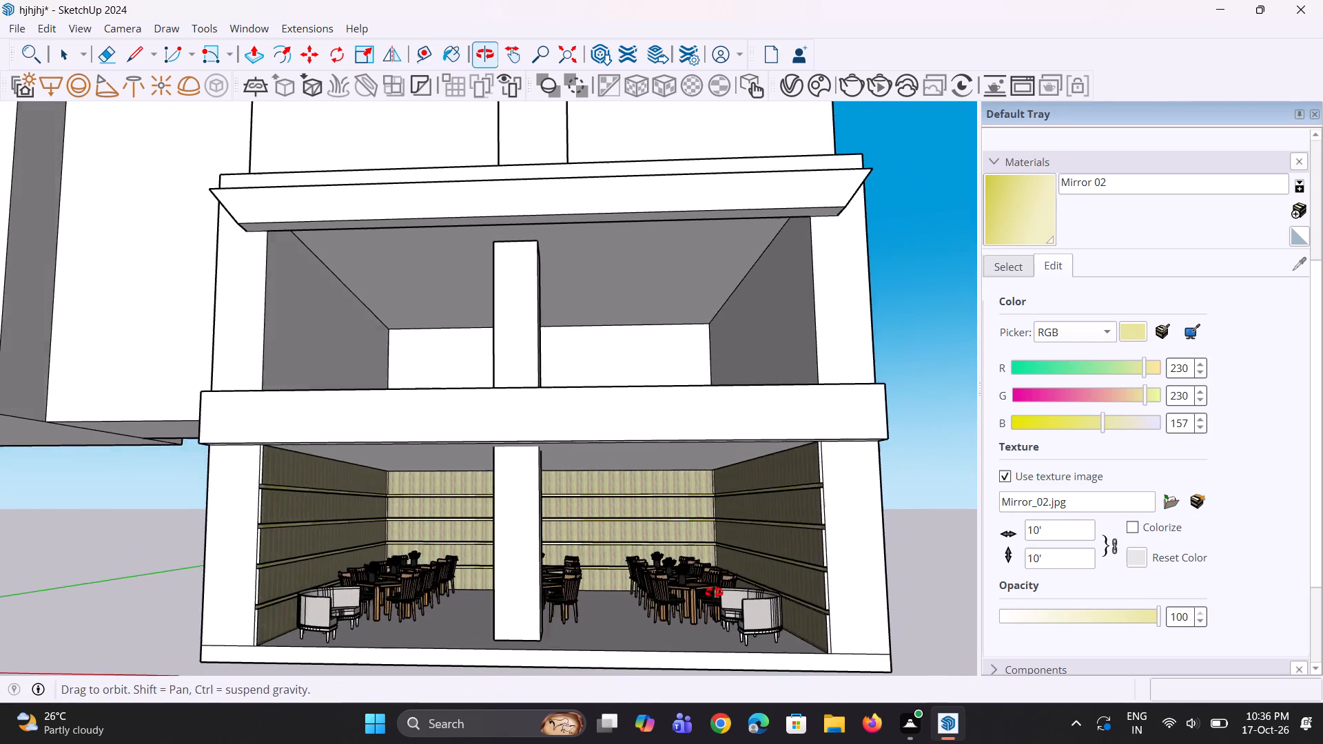
pyautogui.moveTo(714, 592); pyautogui.dragTo(712, 592, button='middle')
pyautogui.press('space')
pyautogui.press('space')
pyautogui.click(899, 543)
# Examine the dining area's finished walls and the open floor above it from outside the building's front.
pyautogui.scroll(2, 844, 579)
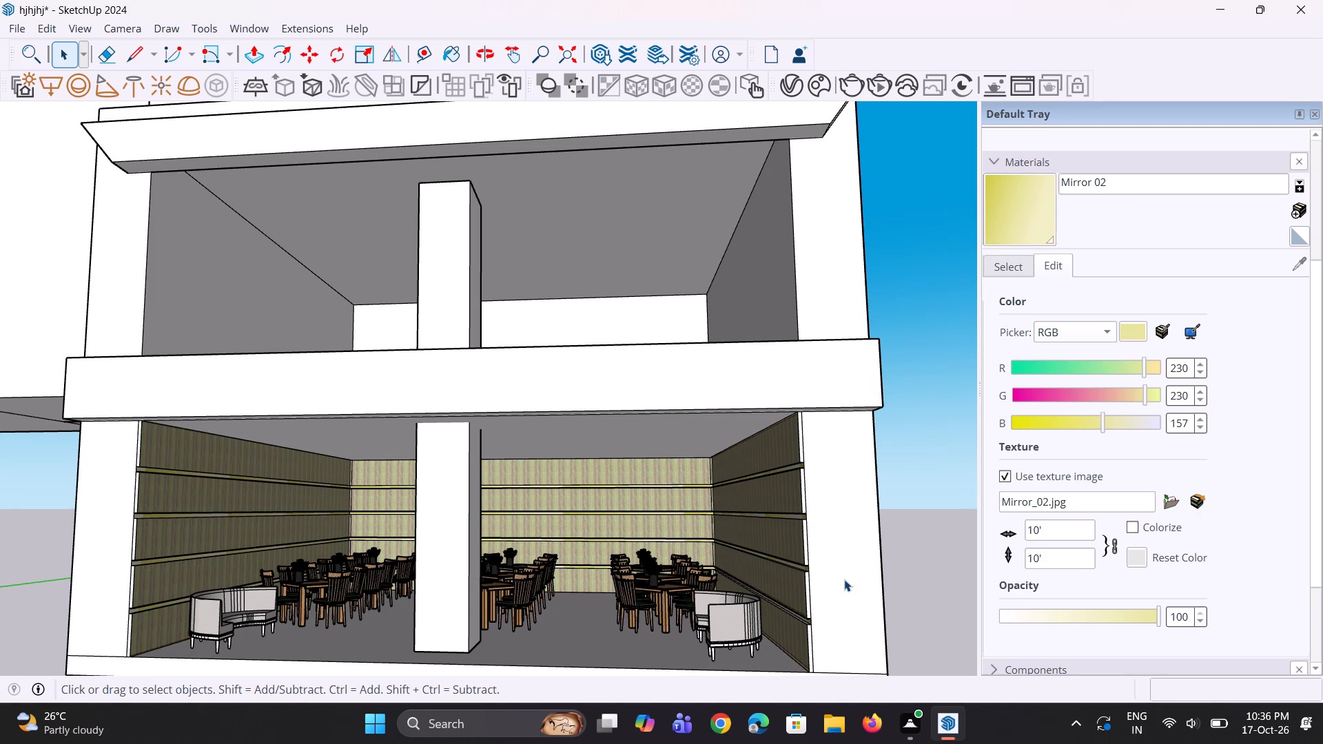
pyautogui.scroll(-4, 799, 559)
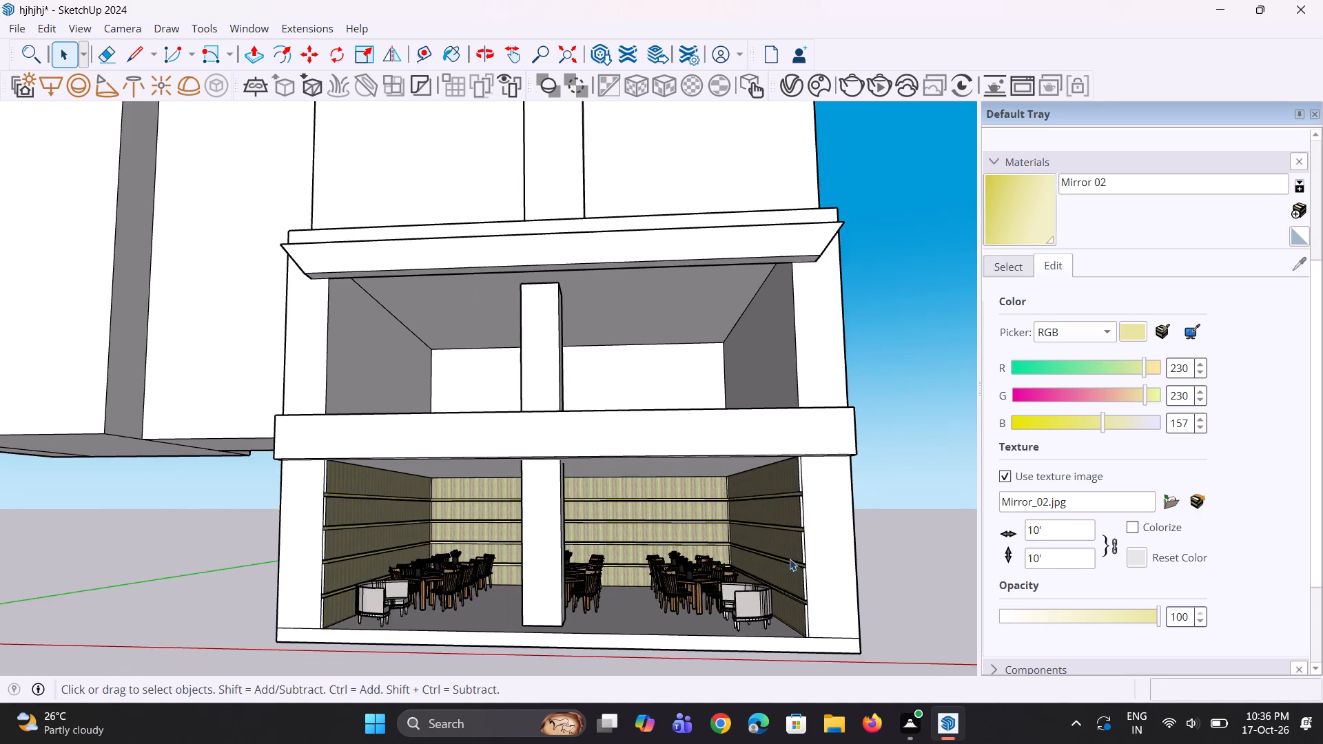
pyautogui.moveTo(788, 558); pyautogui.dragTo(732, 559, button='middle')
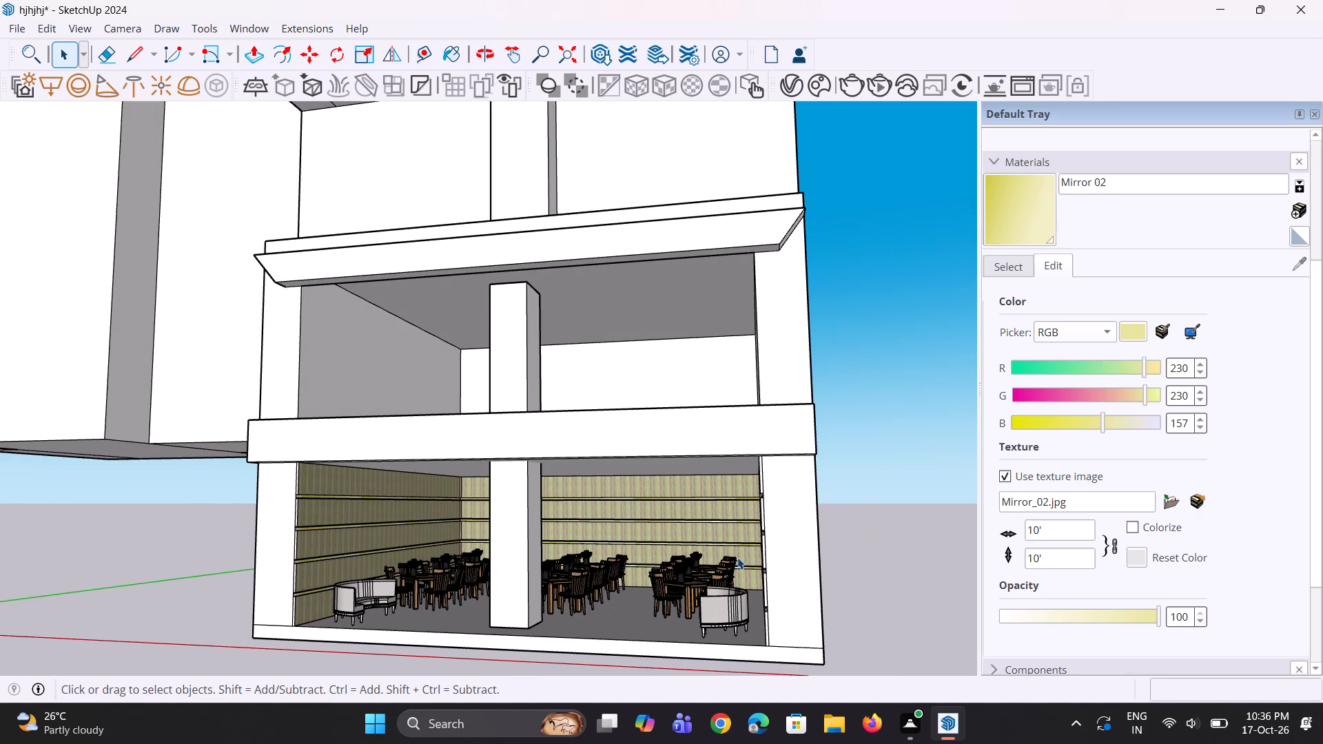
pyautogui.scroll(3, 746, 535)
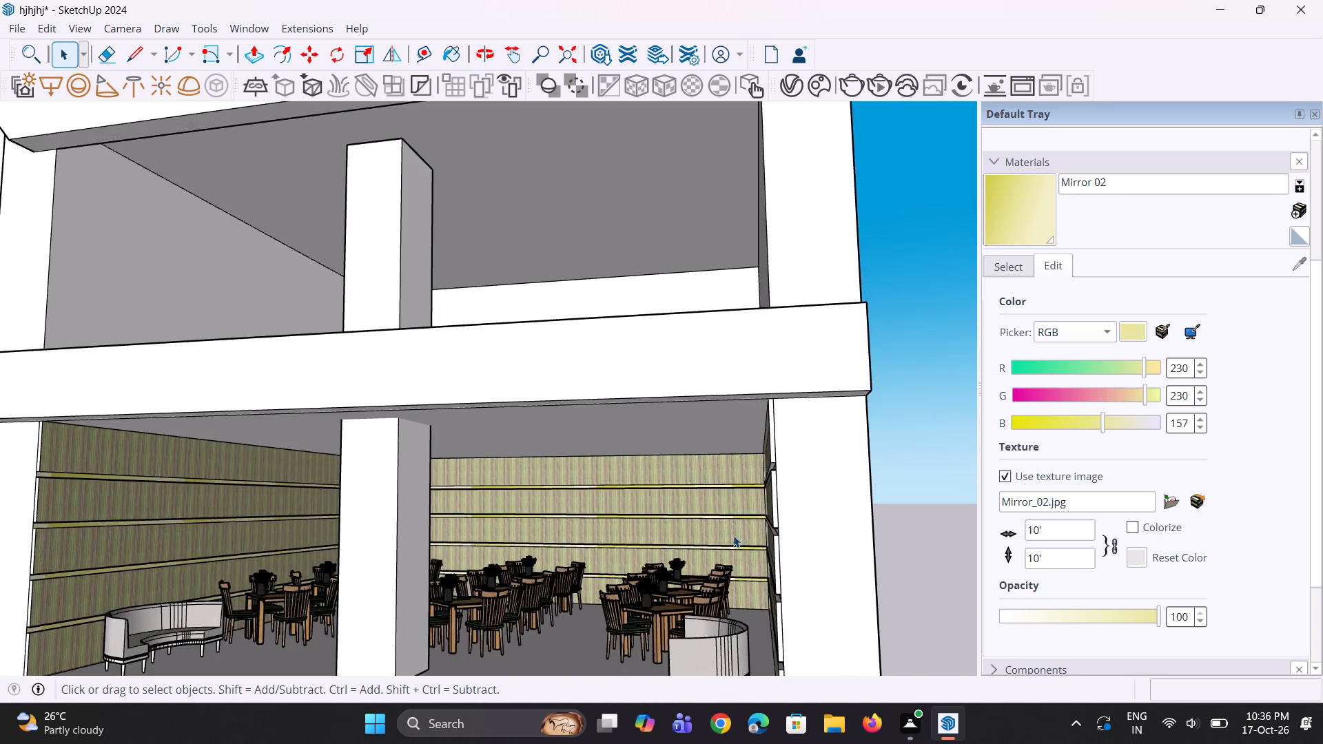
pyautogui.scroll(3, 733, 535)
pyautogui.moveTo(726, 536); pyautogui.dragTo(741, 559, button='middle')
pyautogui.scroll(-5, 755, 541)
pyautogui.middleClick(755, 541)
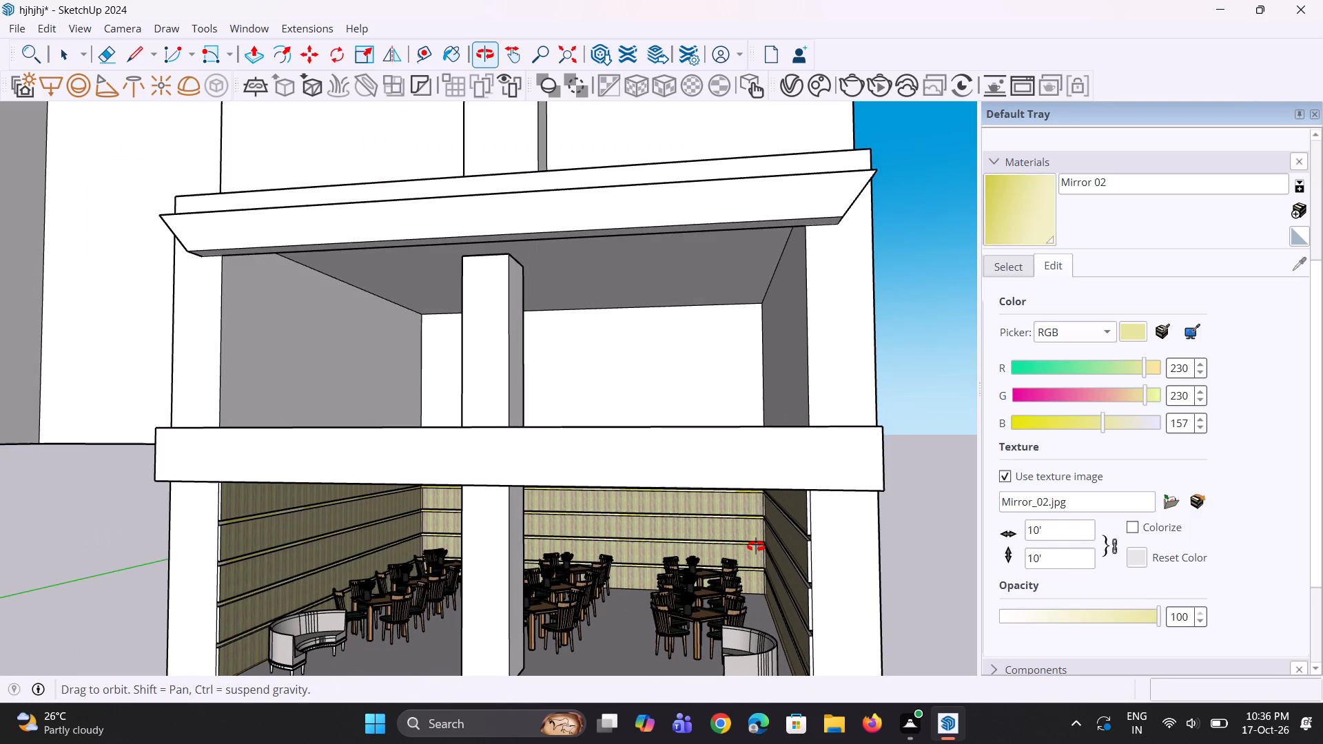
pyautogui.scroll(-5, 493, 469)
pyautogui.moveTo(486, 588); pyautogui.dragTo(529, 569, button='middle')
pyautogui.scroll(1, 480, 581)
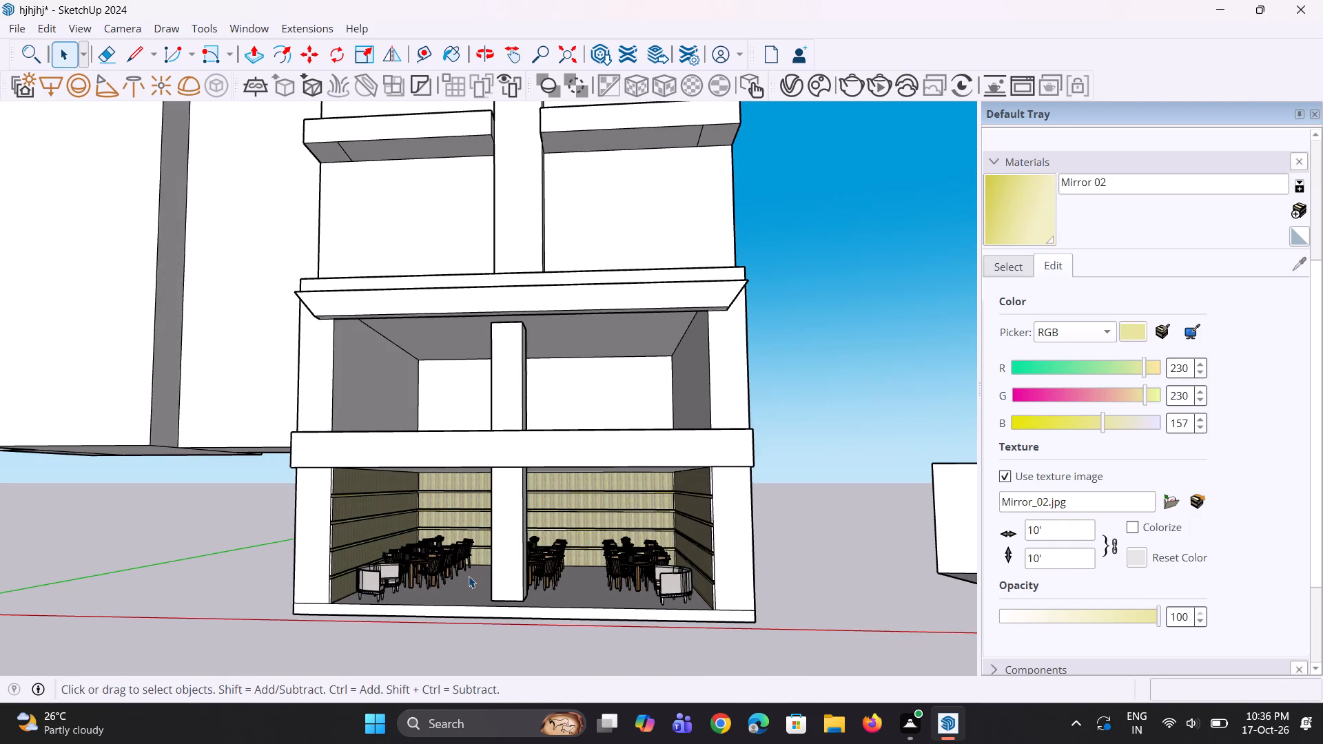
pyautogui.scroll(2, 469, 576)
pyautogui.moveTo(429, 569); pyautogui.dragTo(511, 599, button='middle')
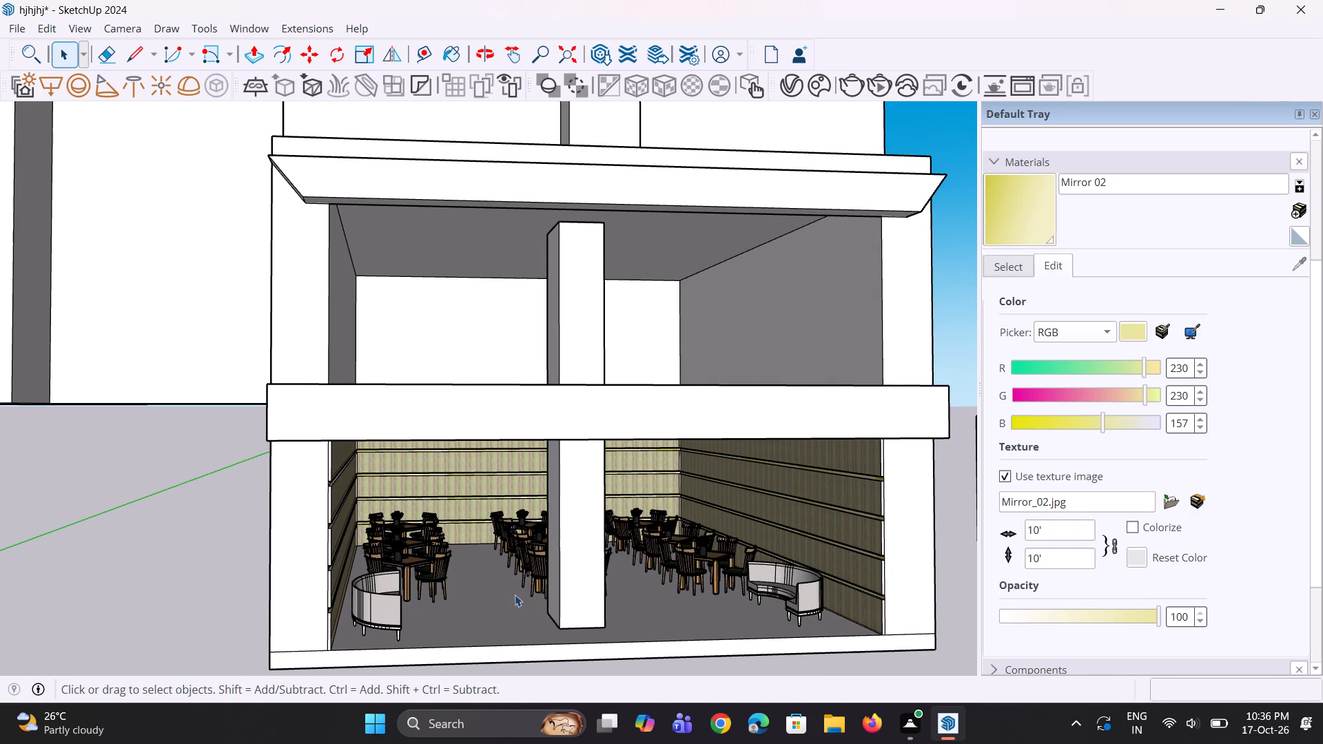
pyautogui.scroll(-5, 470, 550)
pyautogui.moveTo(529, 573); pyautogui.dragTo(475, 580, button='middle')
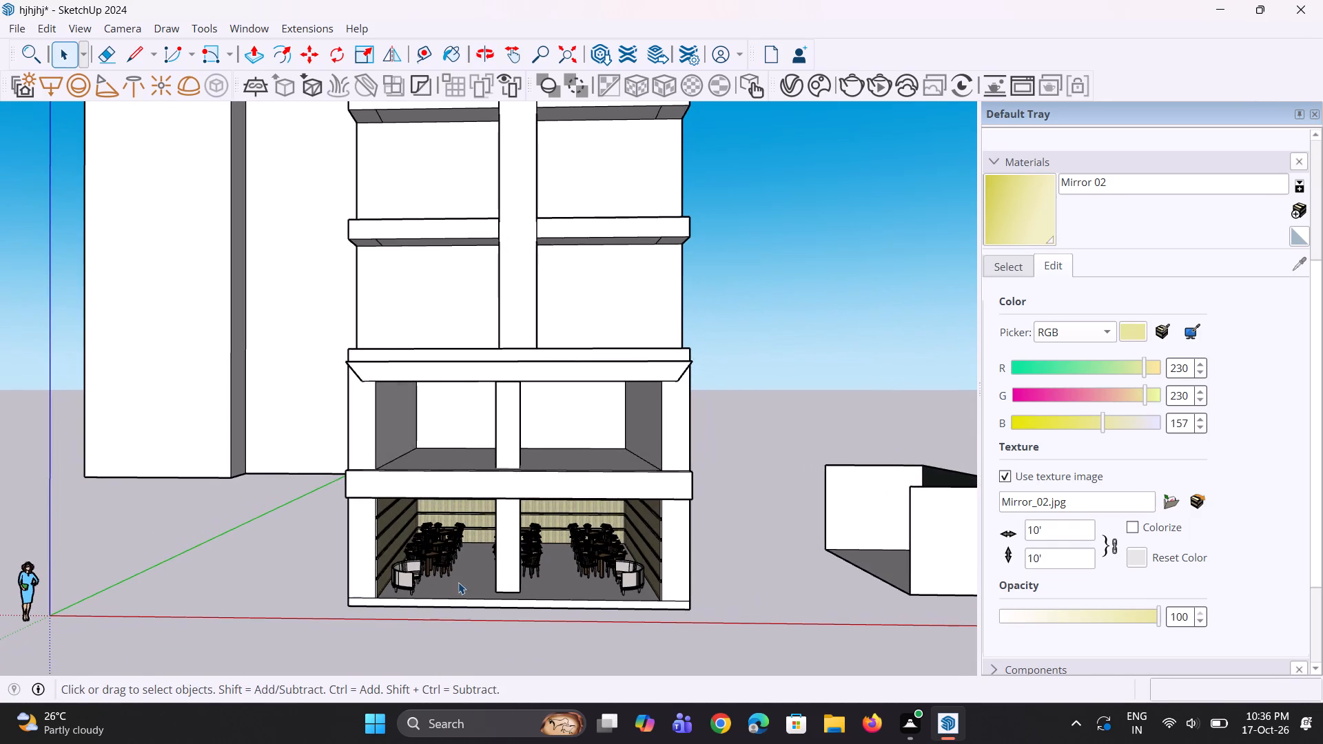
pyautogui.scroll(1, 458, 582)
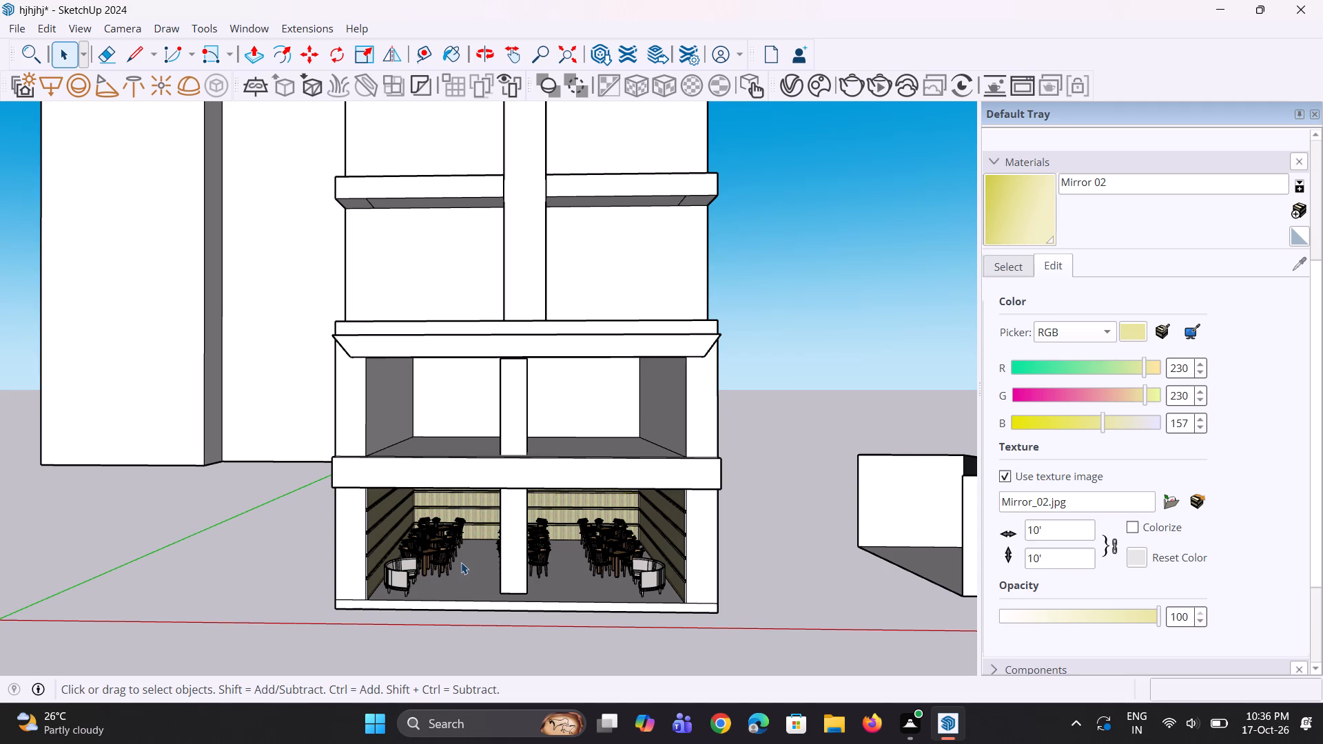
pyautogui.moveTo(464, 559); pyautogui.dragTo(426, 555, button='middle')
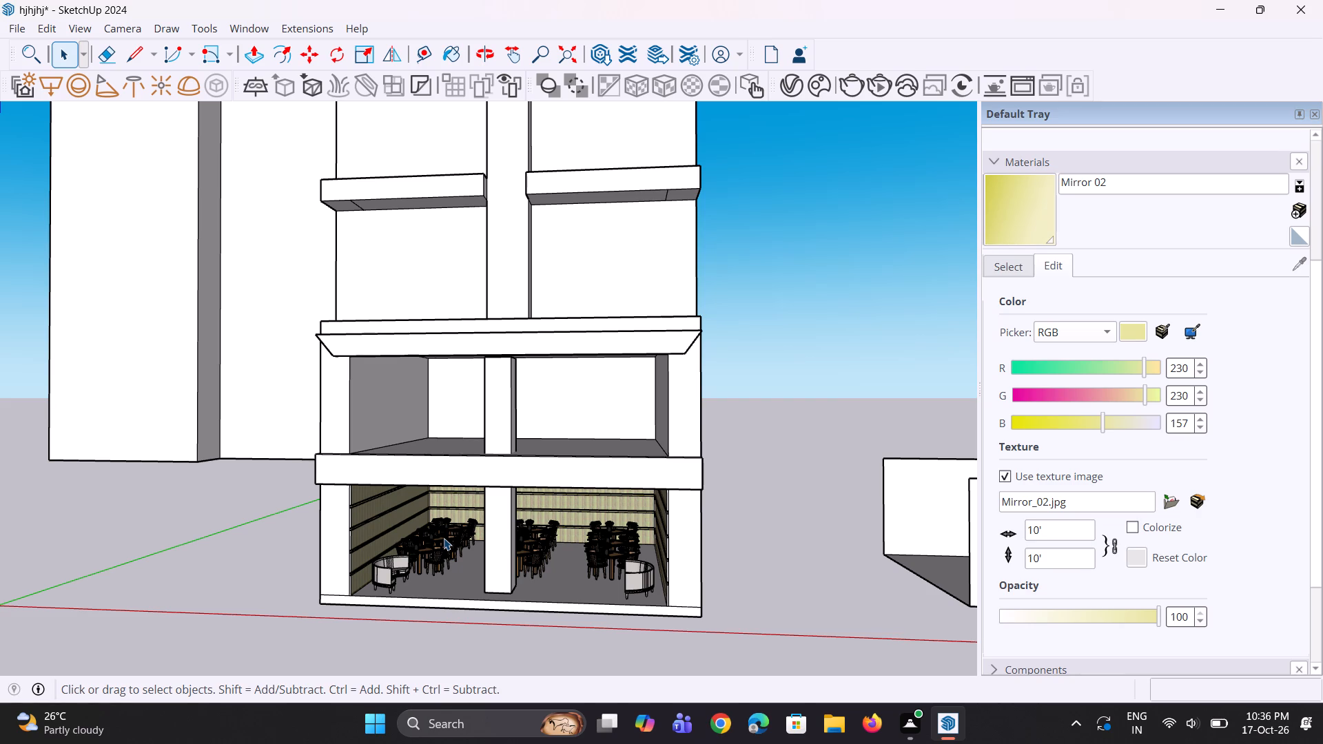
pyautogui.scroll(-1, 444, 495)
pyautogui.scroll(6, 621, 590)
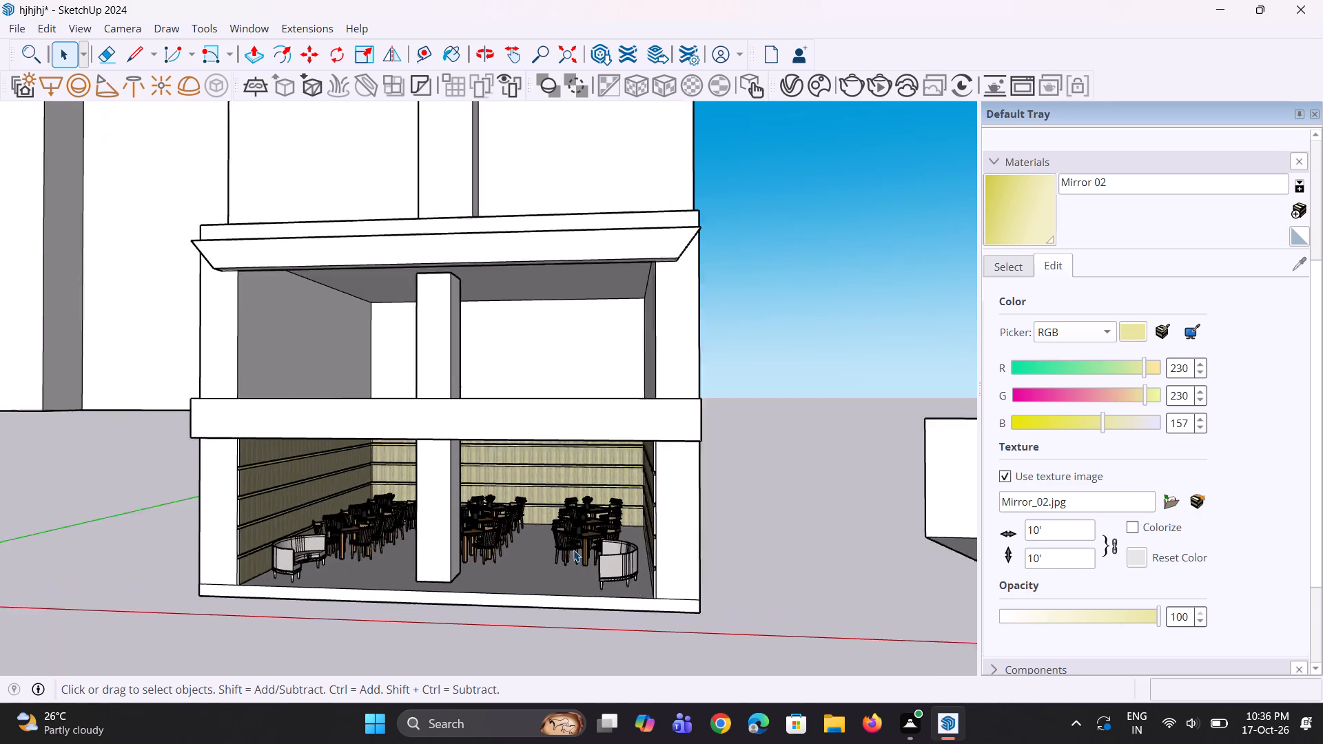
pyautogui.scroll(1, 573, 550)
pyautogui.scroll(-4, 557, 553)
pyautogui.moveTo(557, 553); pyautogui.dragTo(573, 583, button='middle')
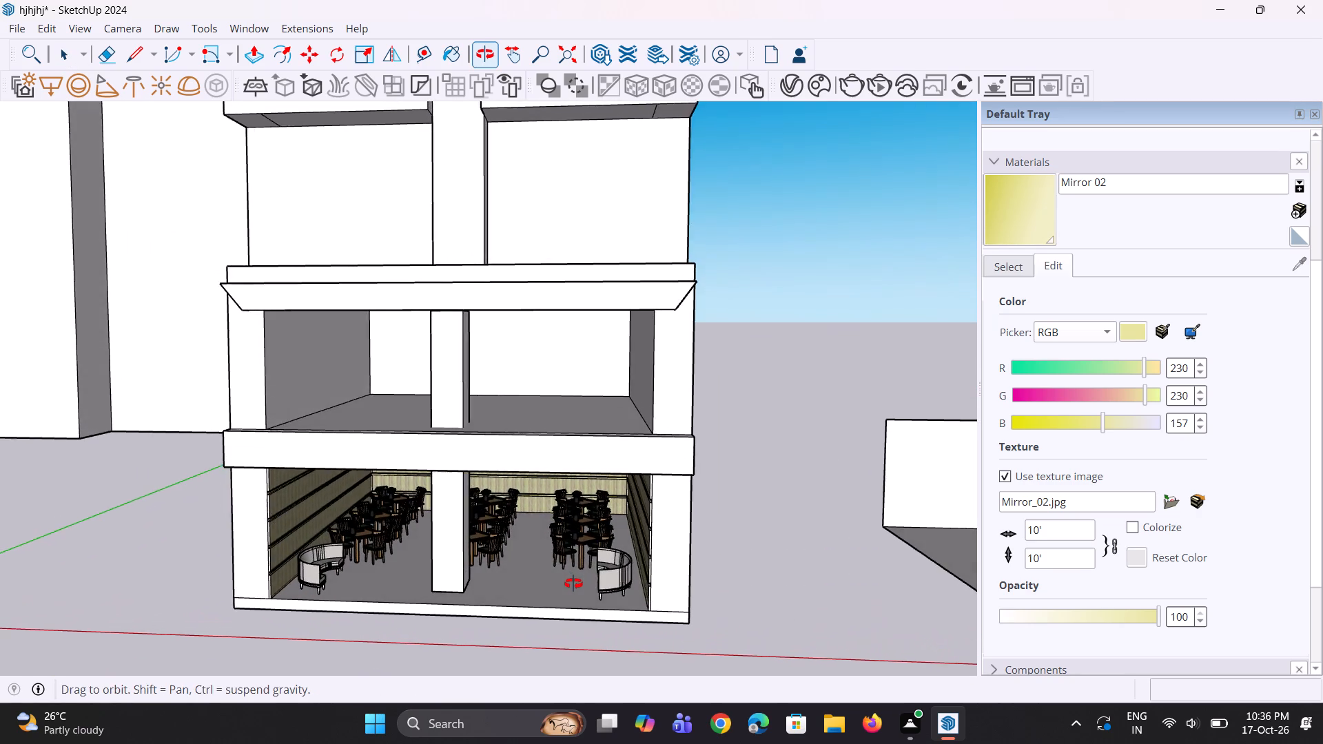
pyautogui.moveTo(573, 583); pyautogui.dragTo(637, 579, button='middle')
pyautogui.scroll(2, 571, 327)
pyautogui.scroll(1, 669, 403)
pyautogui.moveTo(673, 404); pyautogui.dragTo(670, 395, button='middle')
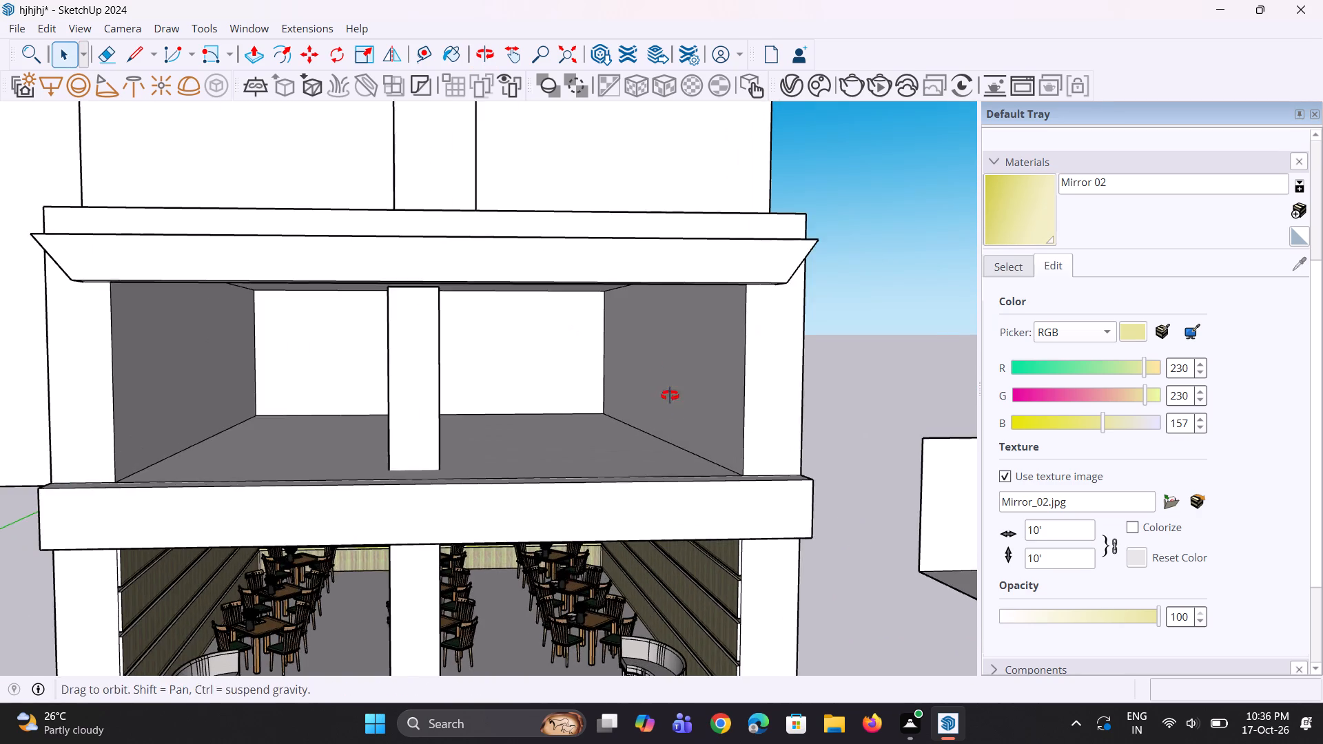
# Pull the right-hand side wall of the open floor above the dining area inward about 6 5/8 inches.
pyautogui.moveTo(670, 395); pyautogui.dragTo(666, 380, button='middle')
pyautogui.click(667, 385)
pyautogui.press('p')
pyautogui.click(667, 385)
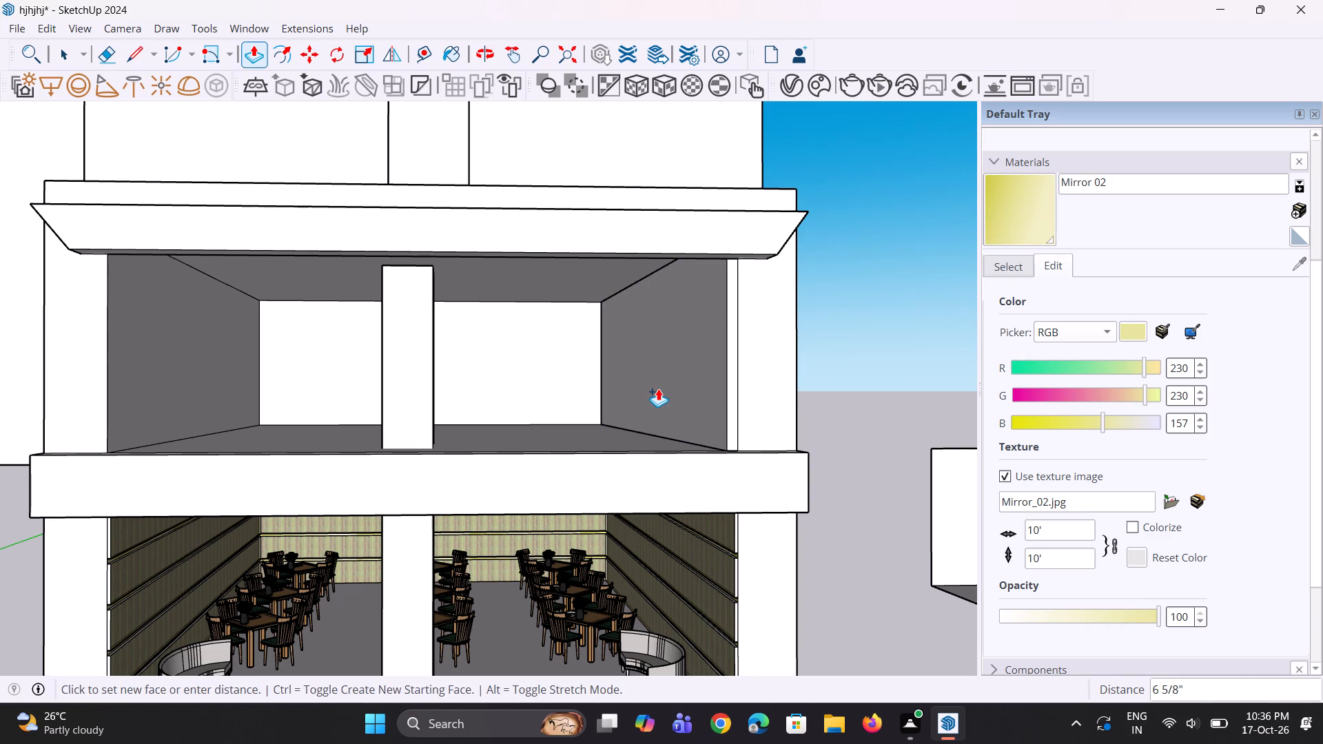
pyautogui.click(658, 389)
pyautogui.doubleClick(568, 384)
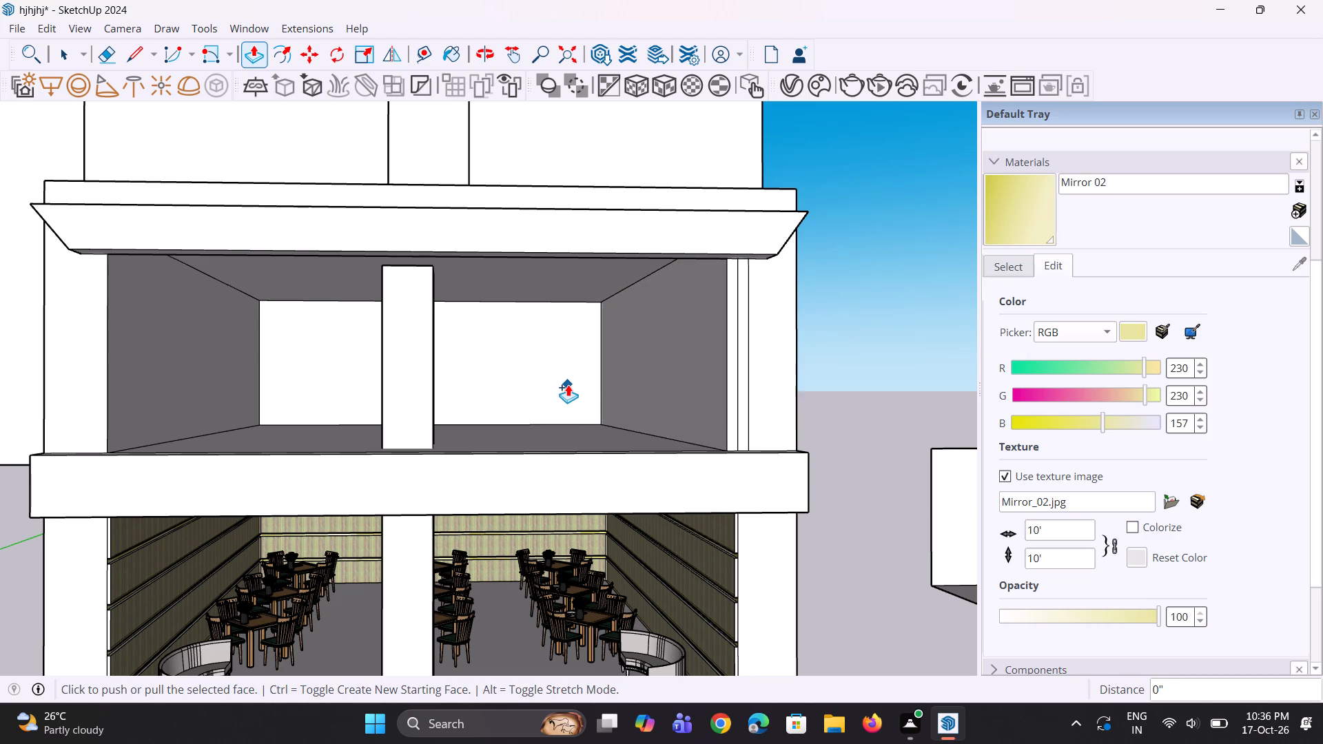
pyautogui.hotkey('ctrl', 'z')
# Pull the upper floor's right-hand side wall about 2 3/16 inches further into the room.
pyautogui.press('space')
pyautogui.moveTo(634, 416); pyautogui.dragTo(653, 442, button='middle')
pyautogui.scroll(4, 642, 423)
pyautogui.moveTo(638, 422); pyautogui.dragTo(673, 402, button='middle')
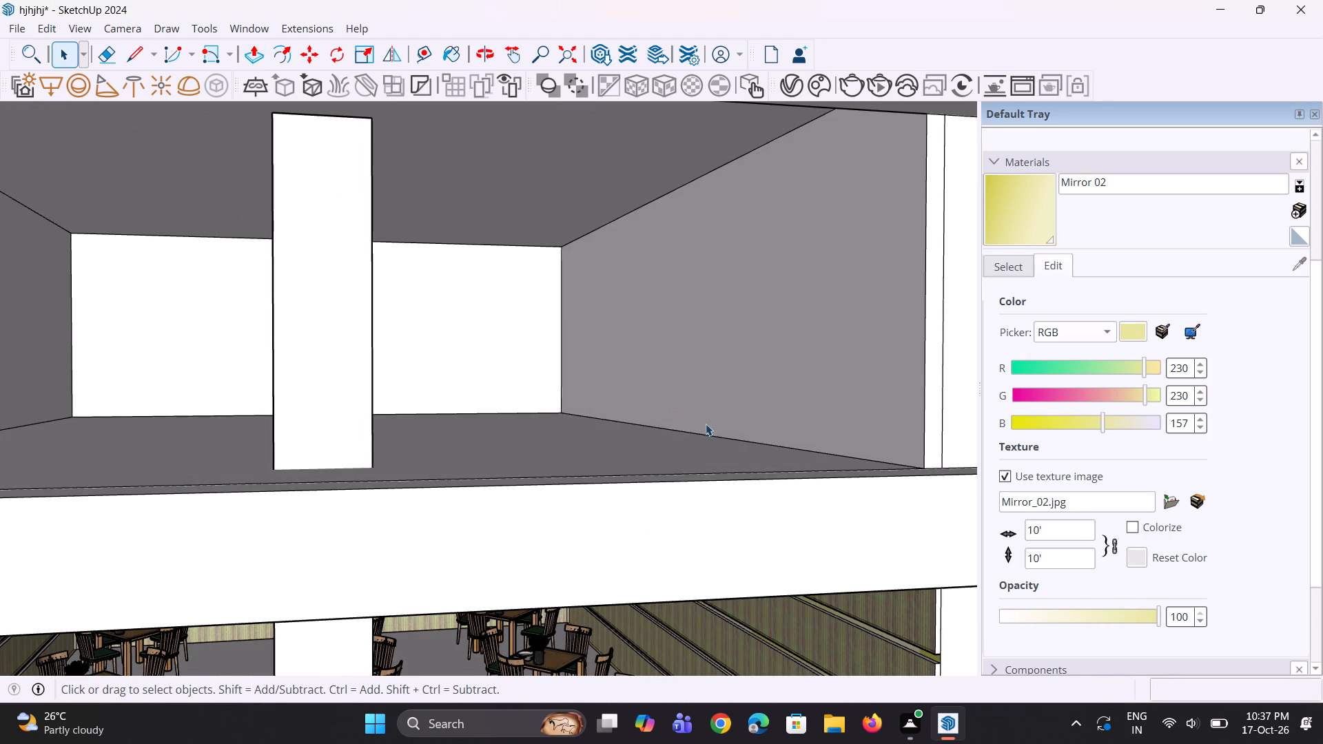
pyautogui.press('p')
pyautogui.click(791, 406)
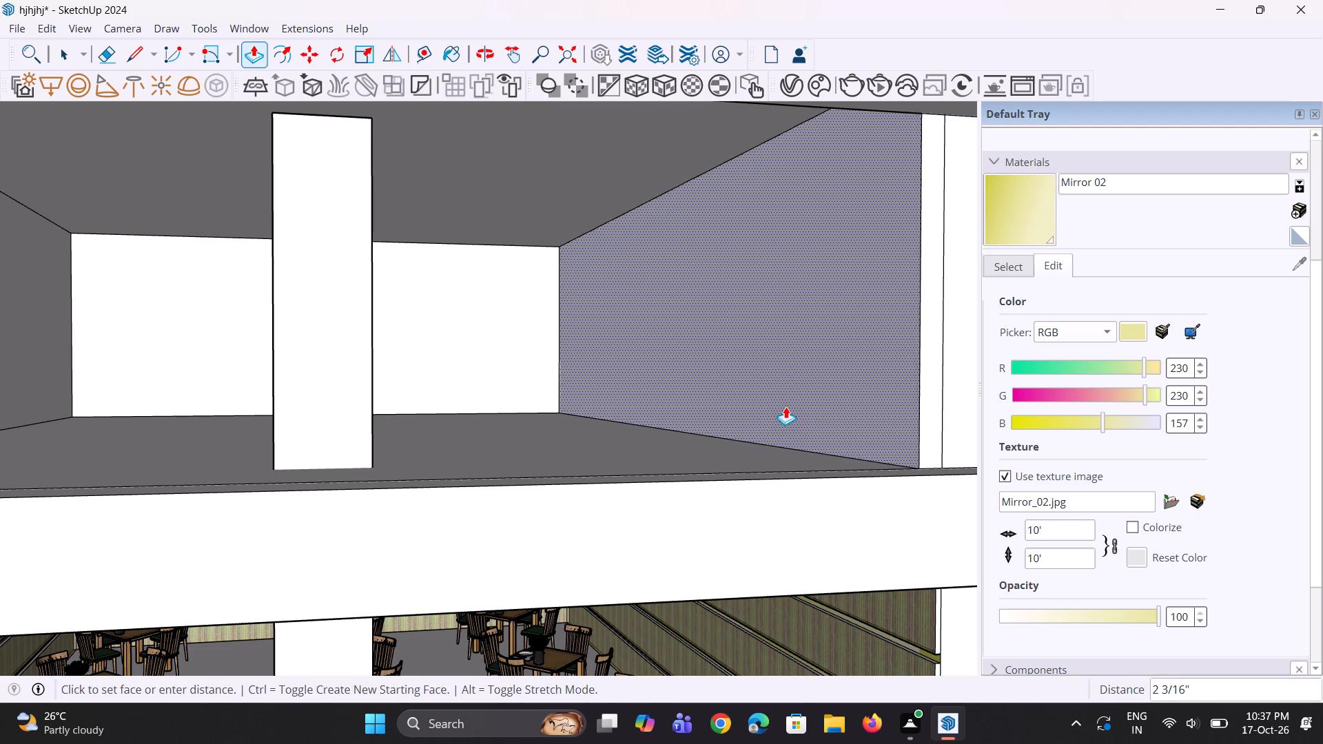
pyautogui.click(786, 406)
# Pull the upper floor's back wall 5 inches forward into the room.
pyautogui.click(513, 366)
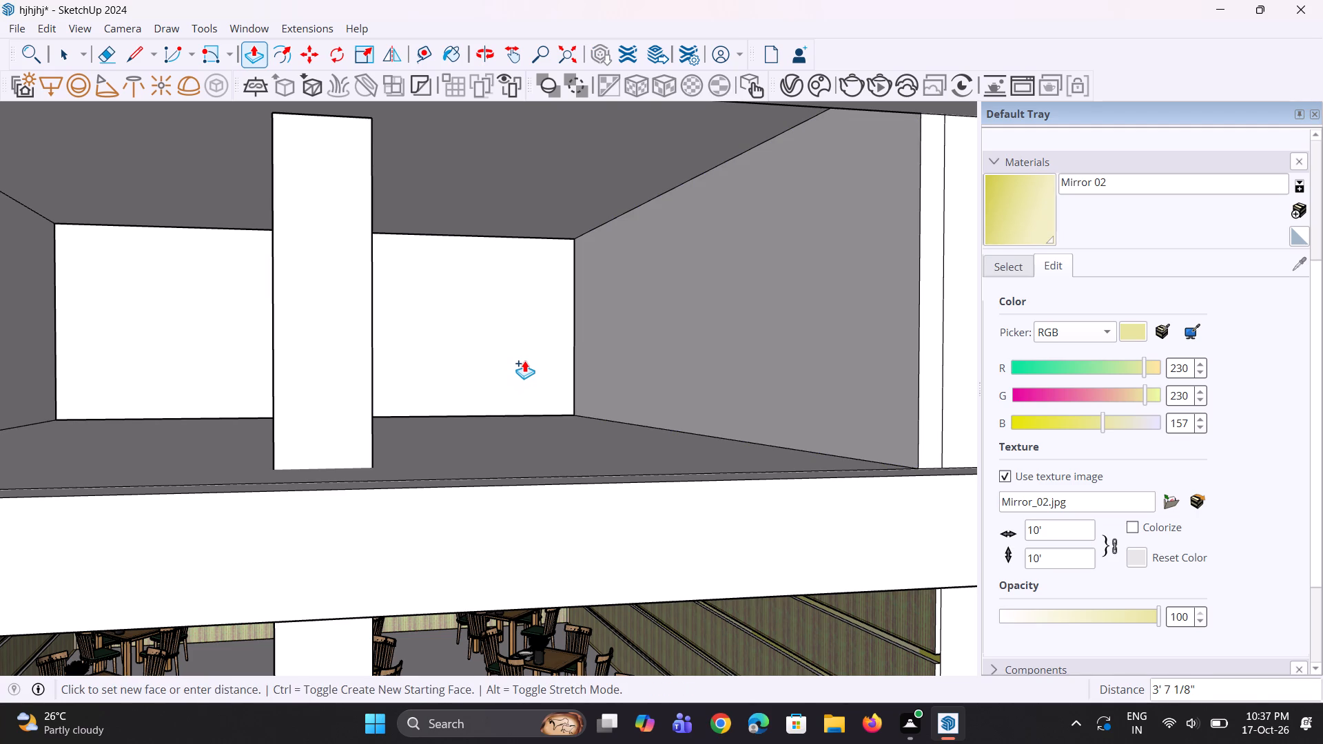
pyautogui.write('5"')
pyautogui.press('Return')
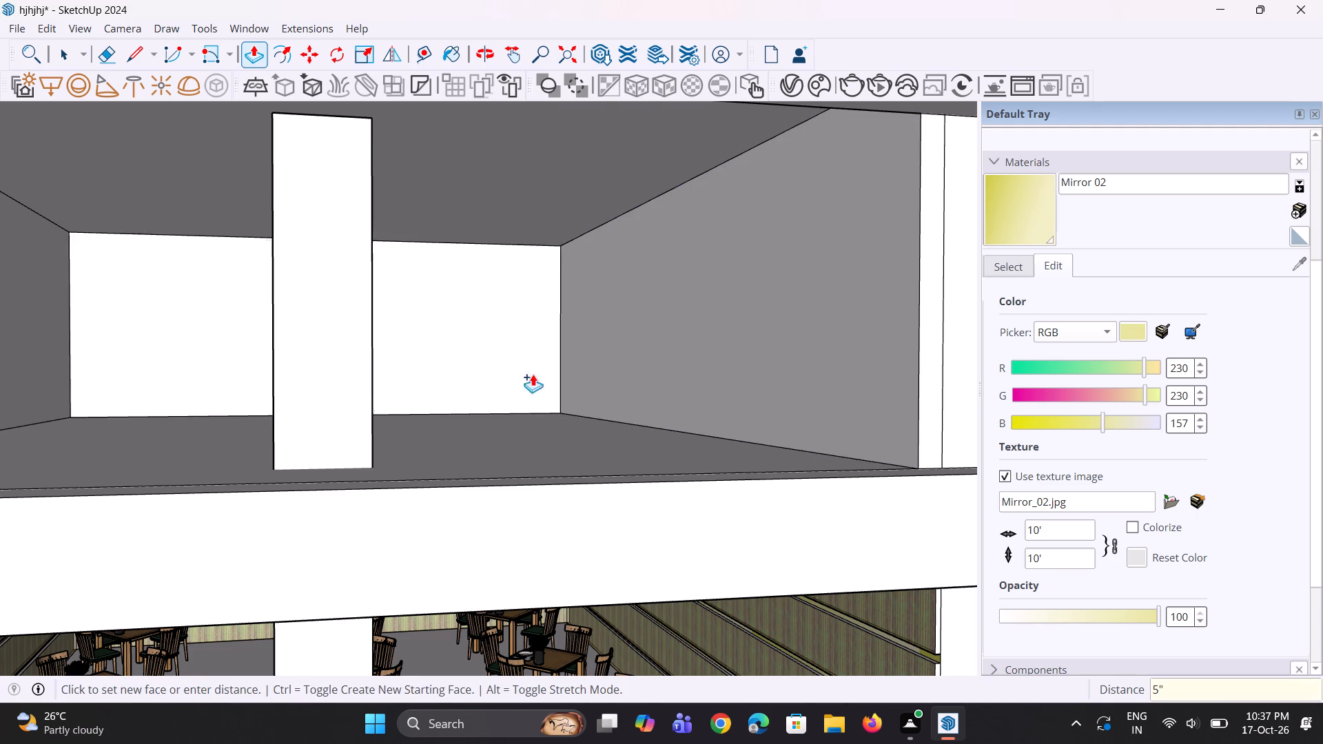
# Pull the upper floor's left-hand side wall inward by 5 inches plus about 2 3/8 inches more.
pyautogui.moveTo(540, 390); pyautogui.dragTo(484, 437, button='middle')
pyautogui.scroll(-4, 497, 414)
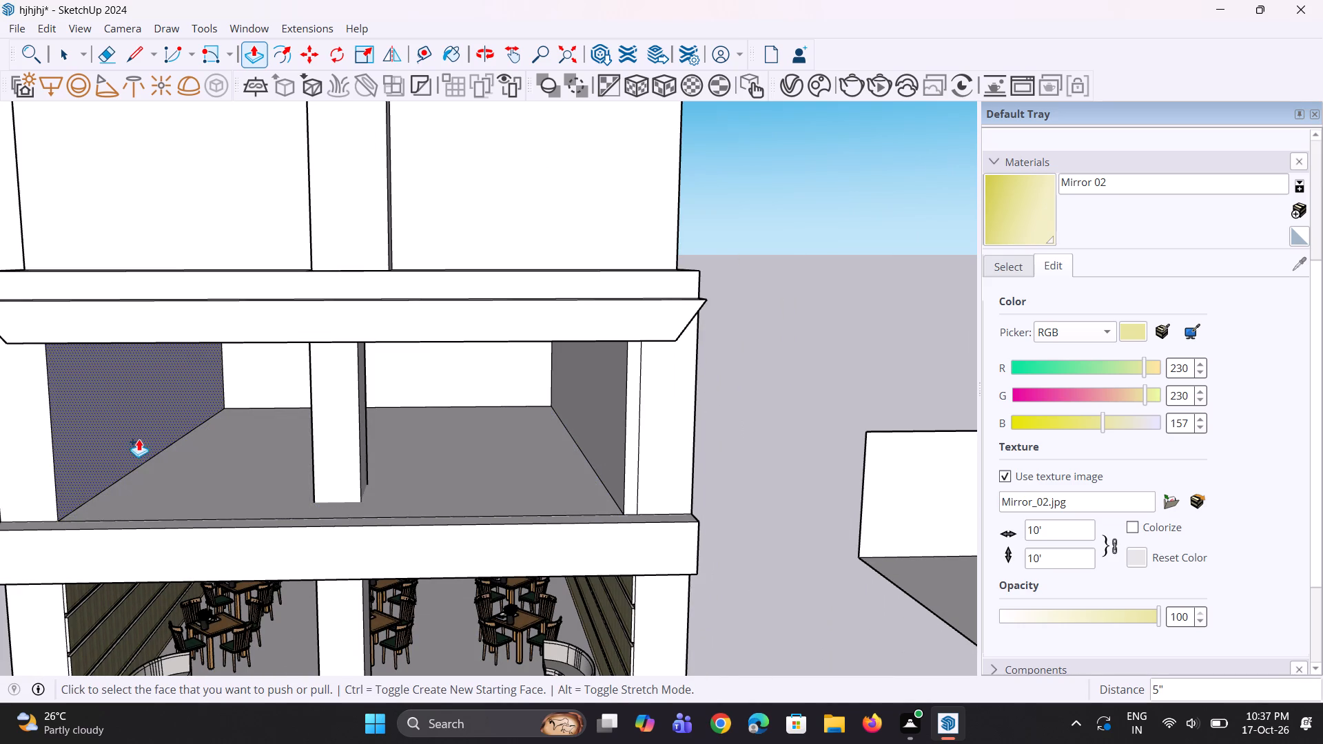
pyautogui.doubleClick(133, 431)
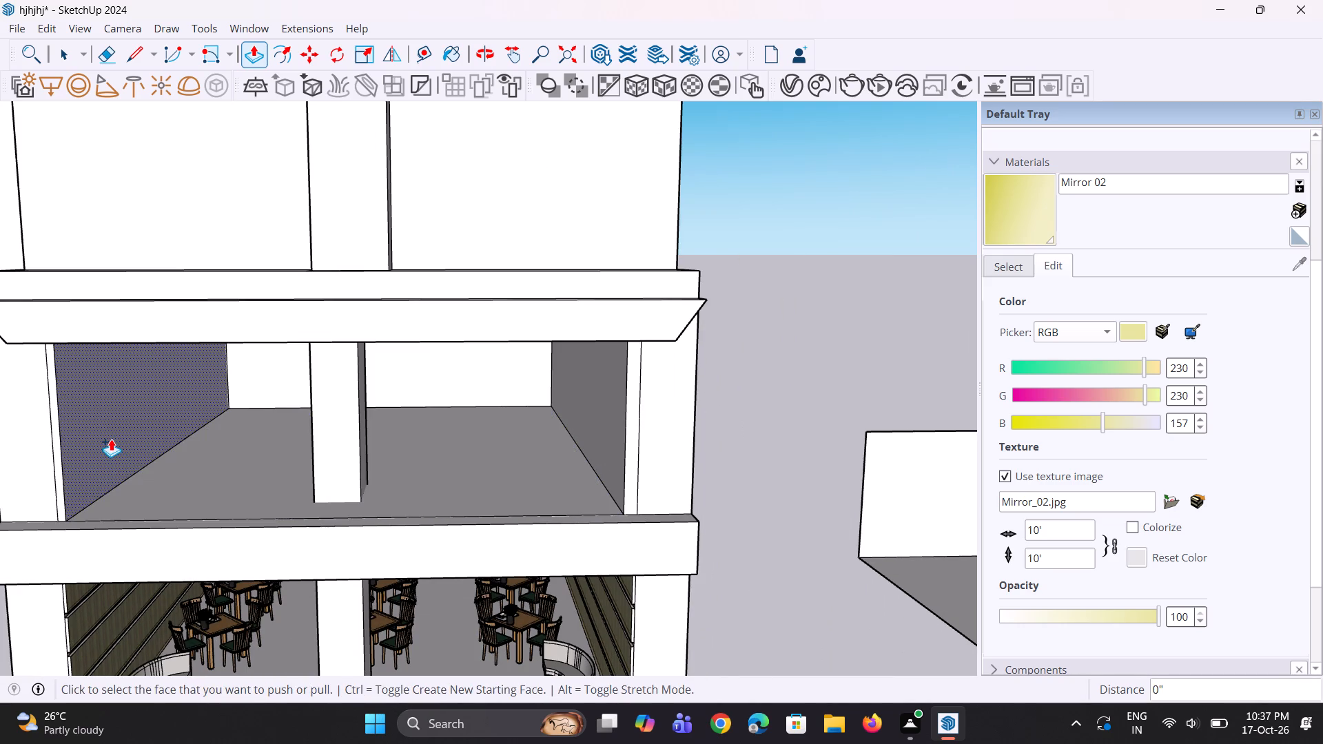
pyautogui.doubleClick(111, 439)
pyautogui.moveTo(140, 459); pyautogui.dragTo(162, 435, button='middle')
pyautogui.hotkey('ctrl', 'z')
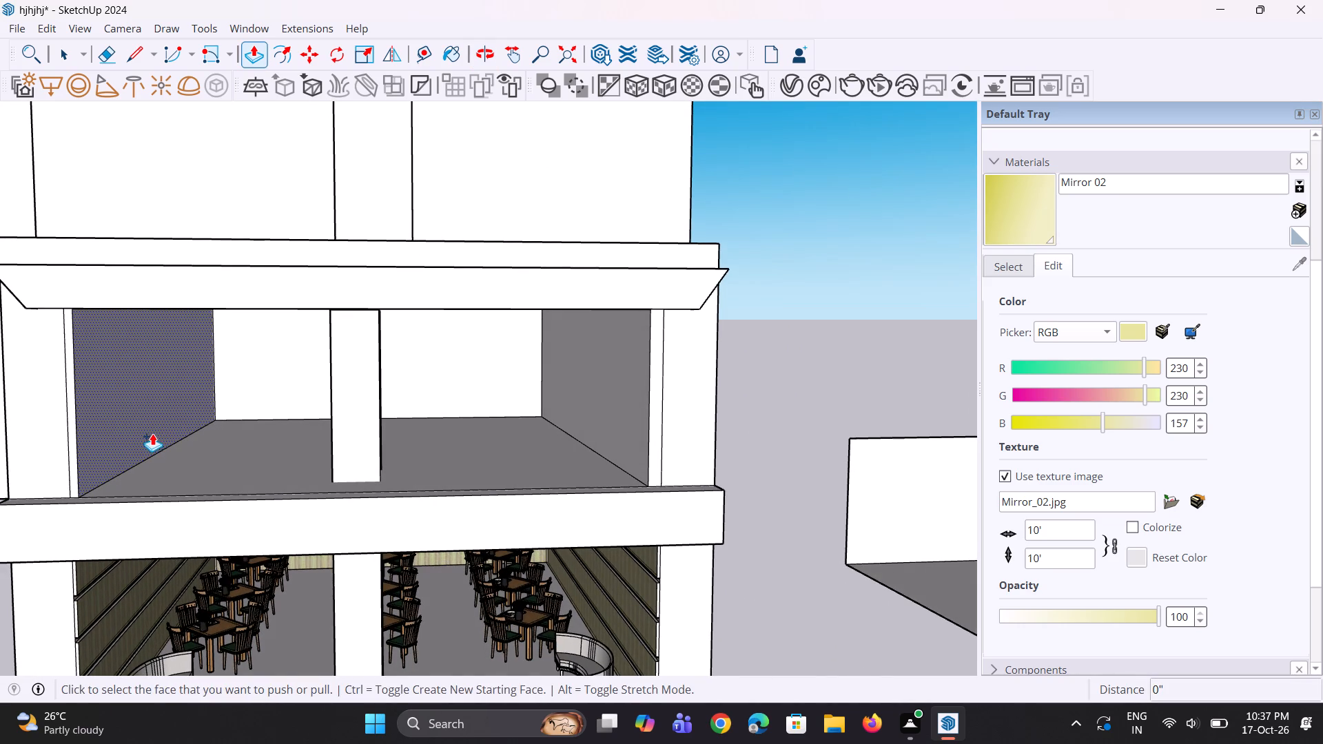
pyautogui.click(123, 421)
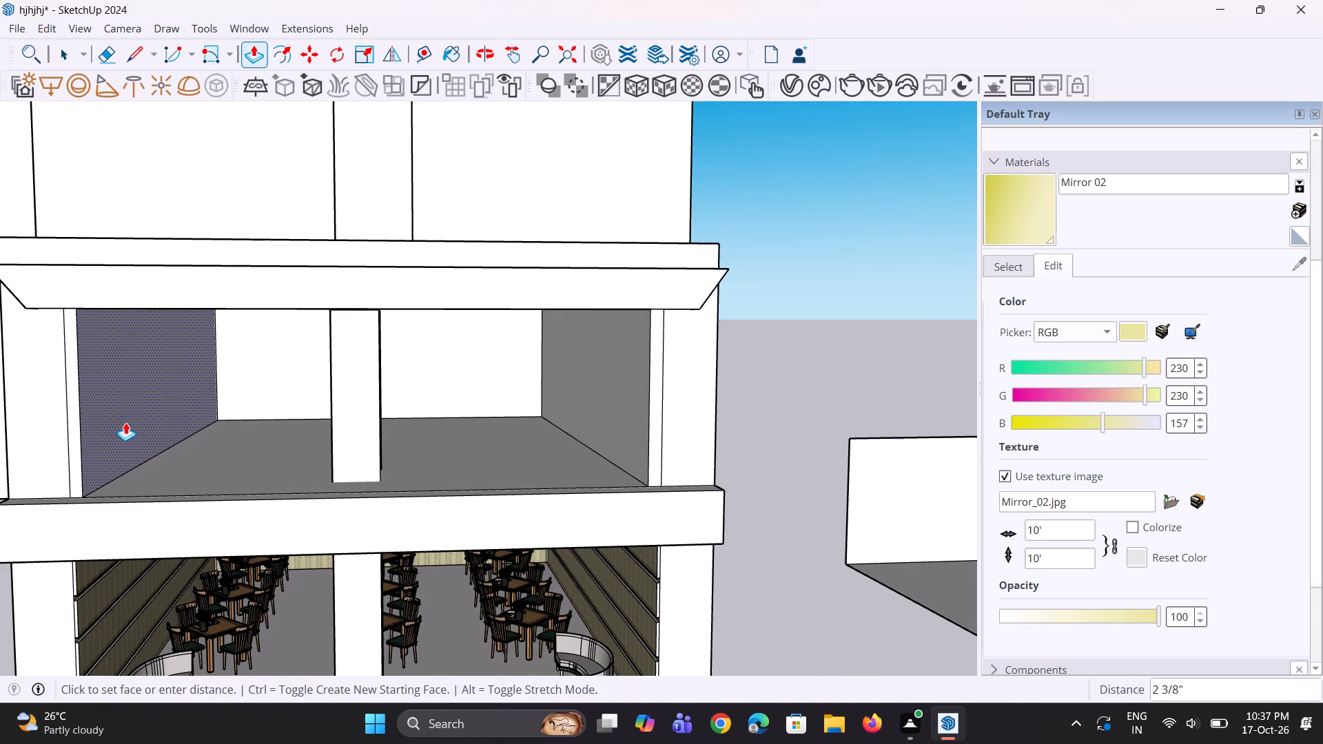
pyautogui.click(125, 422)
pyautogui.moveTo(205, 492); pyautogui.dragTo(204, 474, button='middle')
pyautogui.press('space')
pyautogui.press('space')
# Examine the upper floor's side walls from the building's front, including the front edge of the left-hand wall.
pyautogui.scroll(-3, 209, 475)
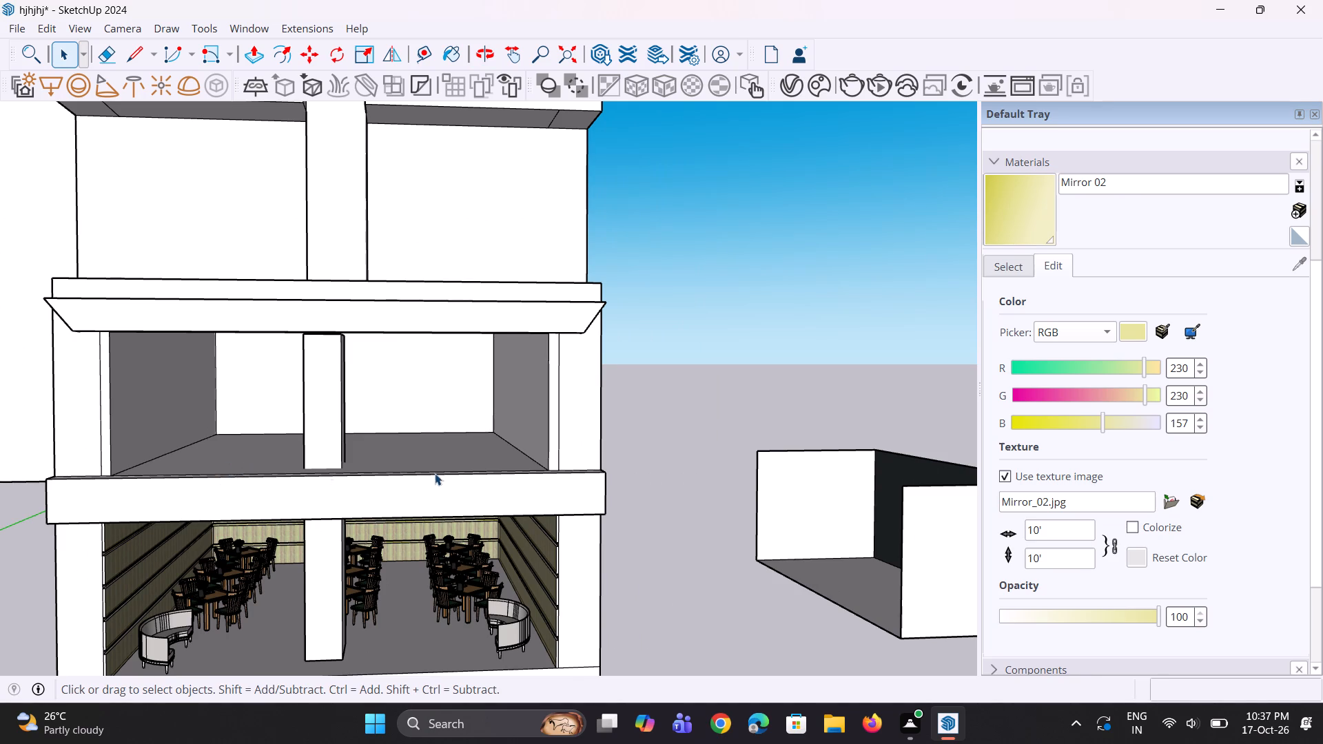
pyautogui.scroll(-3, 435, 473)
pyautogui.moveTo(435, 473); pyautogui.dragTo(373, 469, button='middle')
pyautogui.scroll(-3, 213, 456)
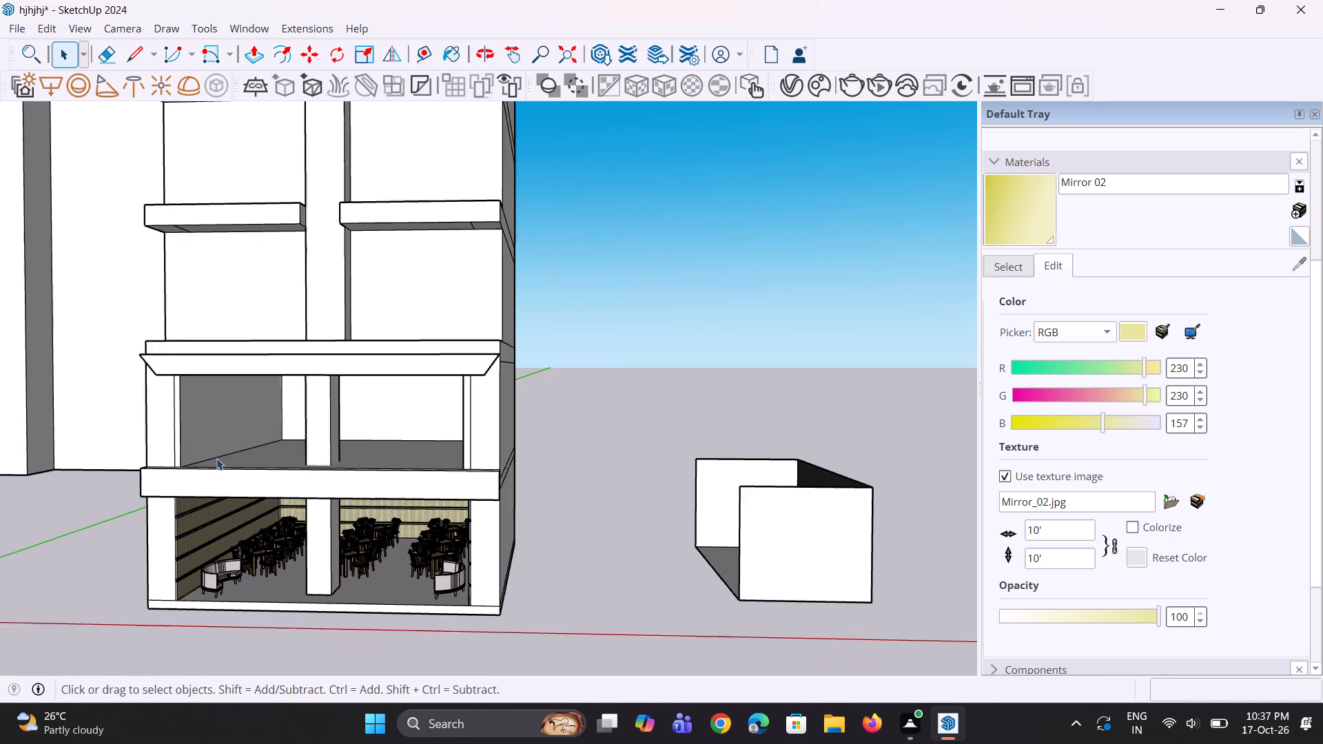
pyautogui.moveTo(218, 459); pyautogui.dragTo(218, 440, button='middle')
pyautogui.scroll(9, 155, 378)
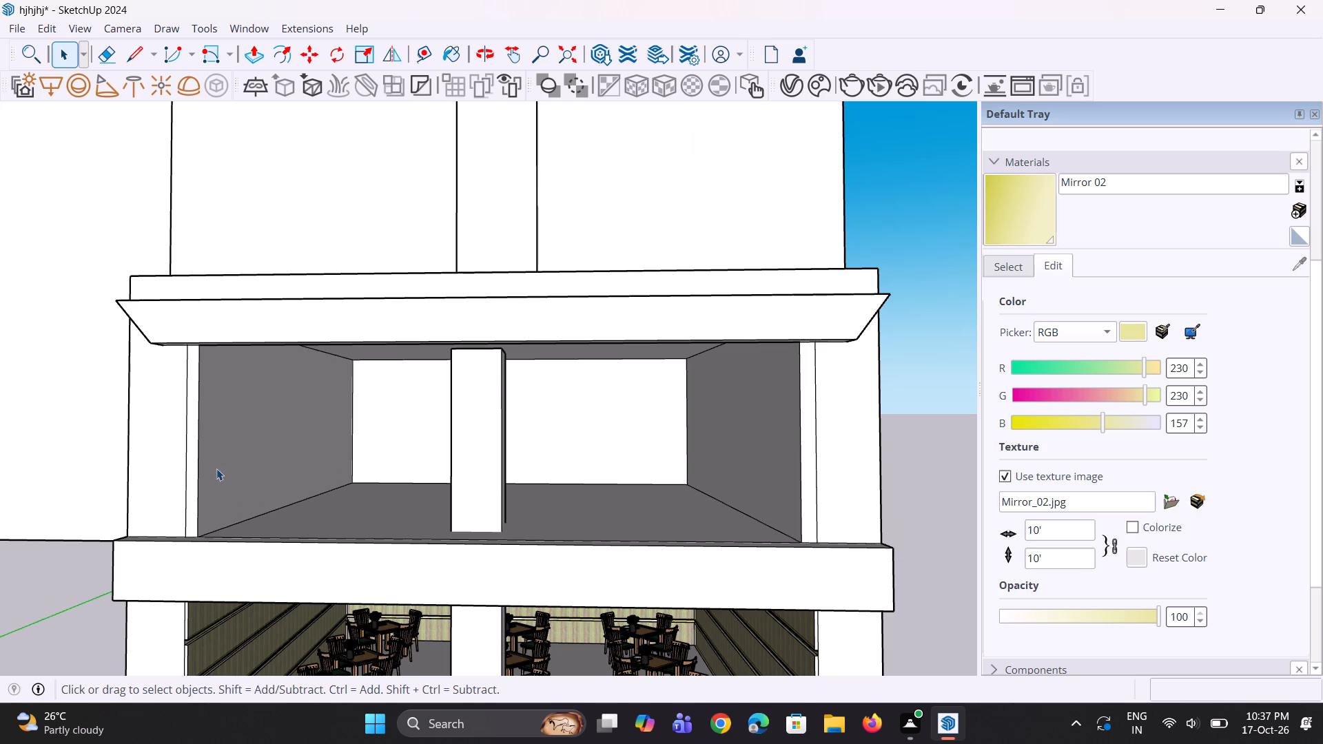
pyautogui.click(202, 477)
pyautogui.scroll(5, 203, 502)
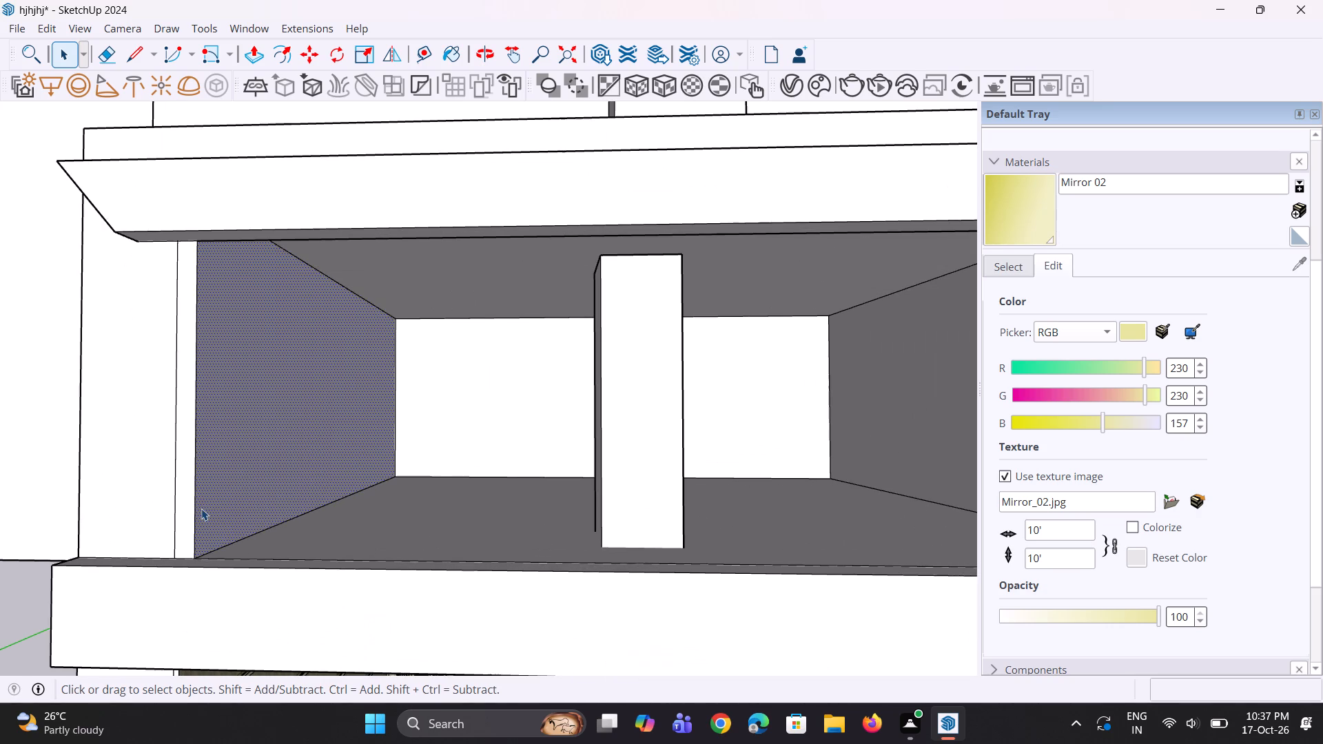
pyautogui.click(196, 506)
pyautogui.moveTo(221, 532); pyautogui.dragTo(185, 546, button='middle')
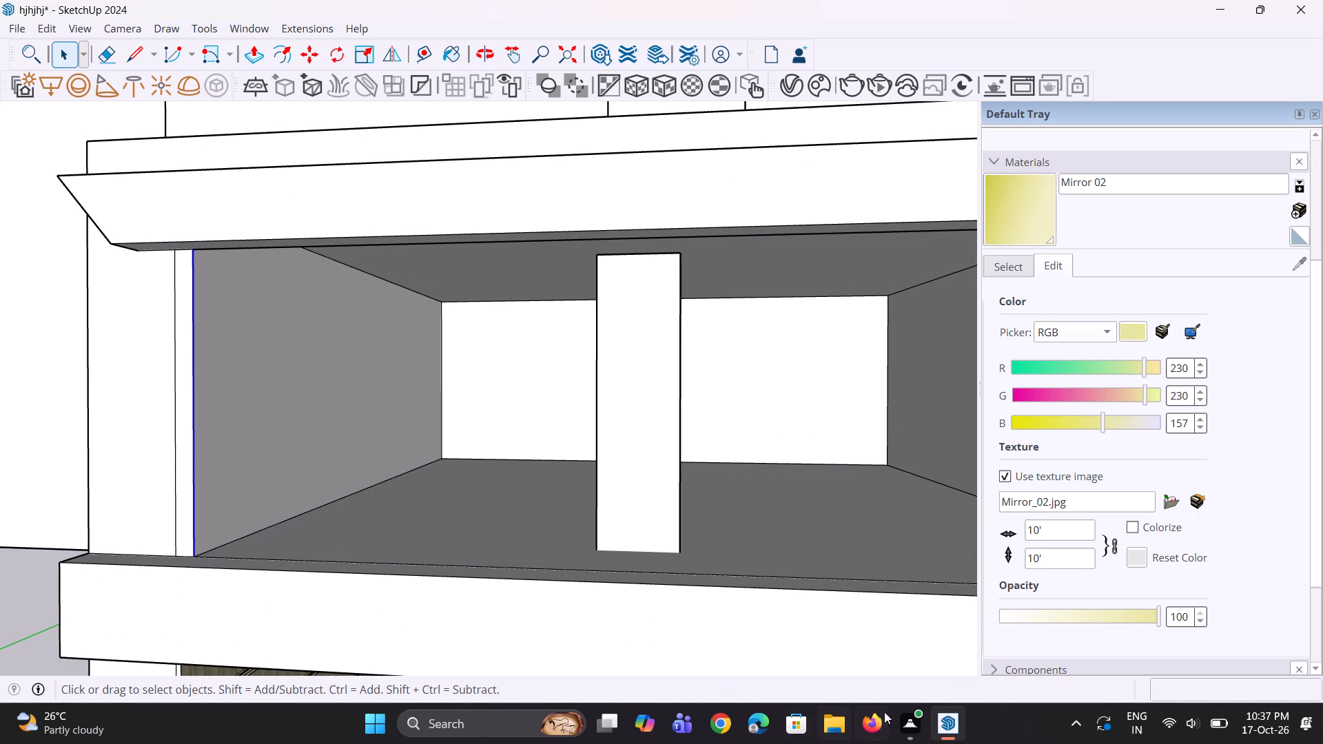
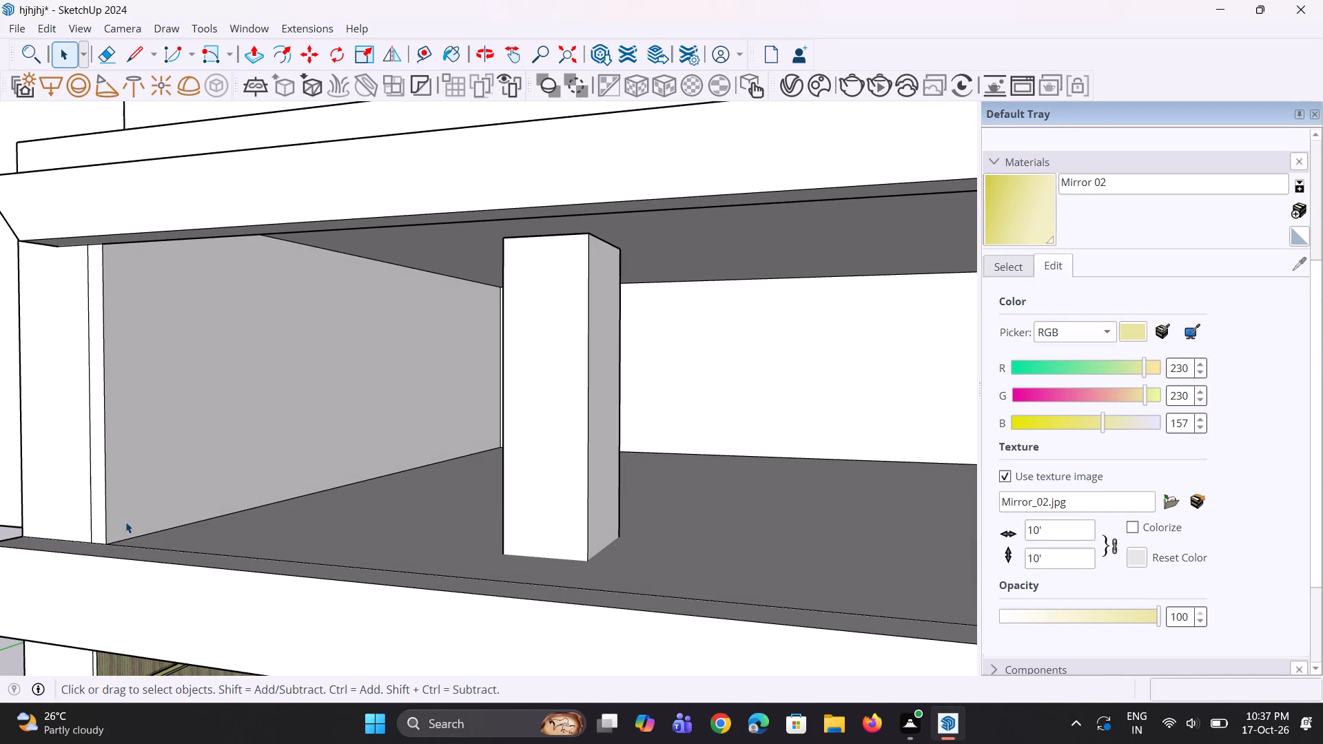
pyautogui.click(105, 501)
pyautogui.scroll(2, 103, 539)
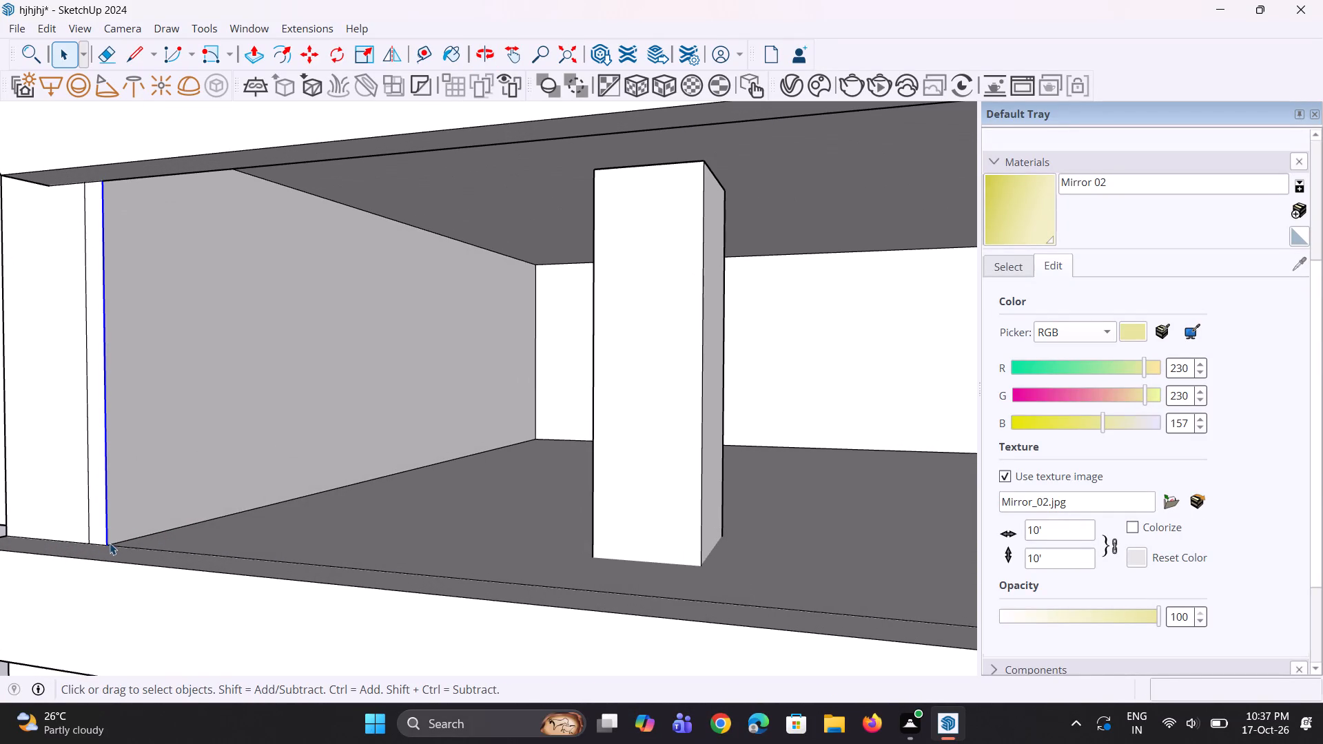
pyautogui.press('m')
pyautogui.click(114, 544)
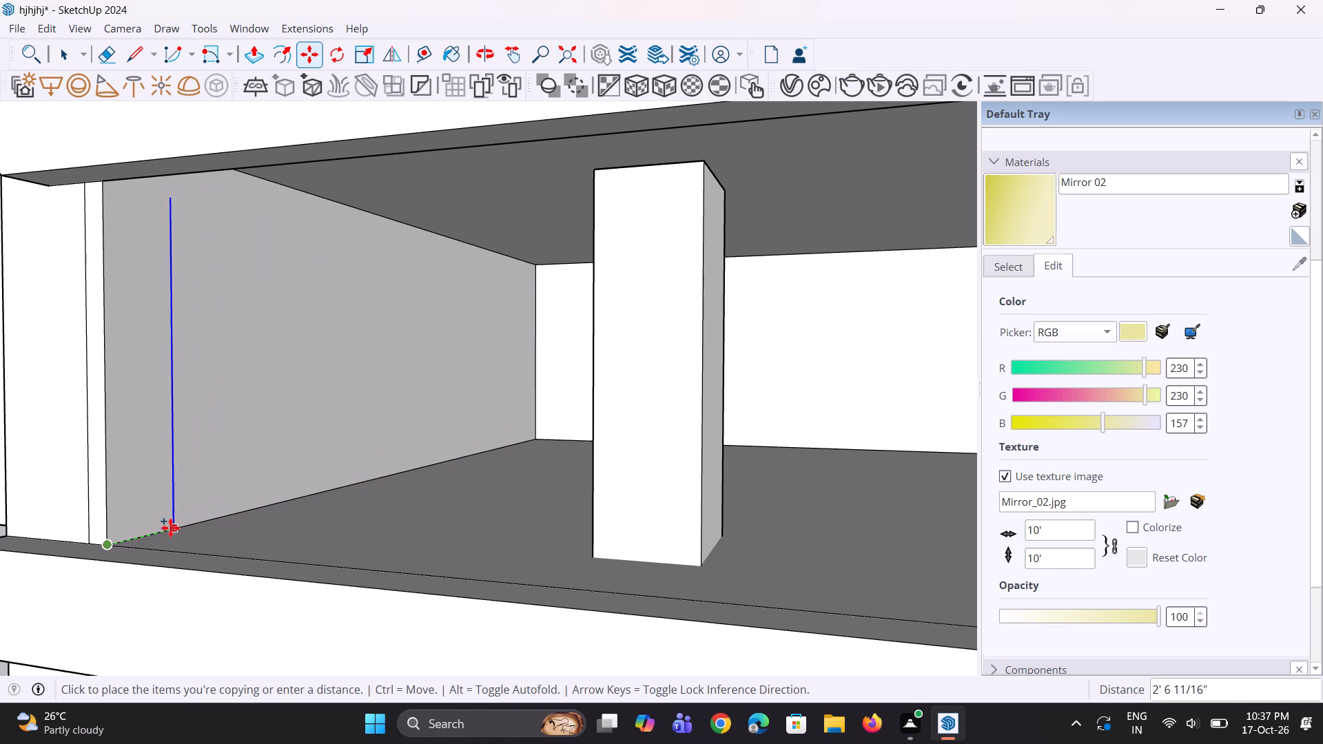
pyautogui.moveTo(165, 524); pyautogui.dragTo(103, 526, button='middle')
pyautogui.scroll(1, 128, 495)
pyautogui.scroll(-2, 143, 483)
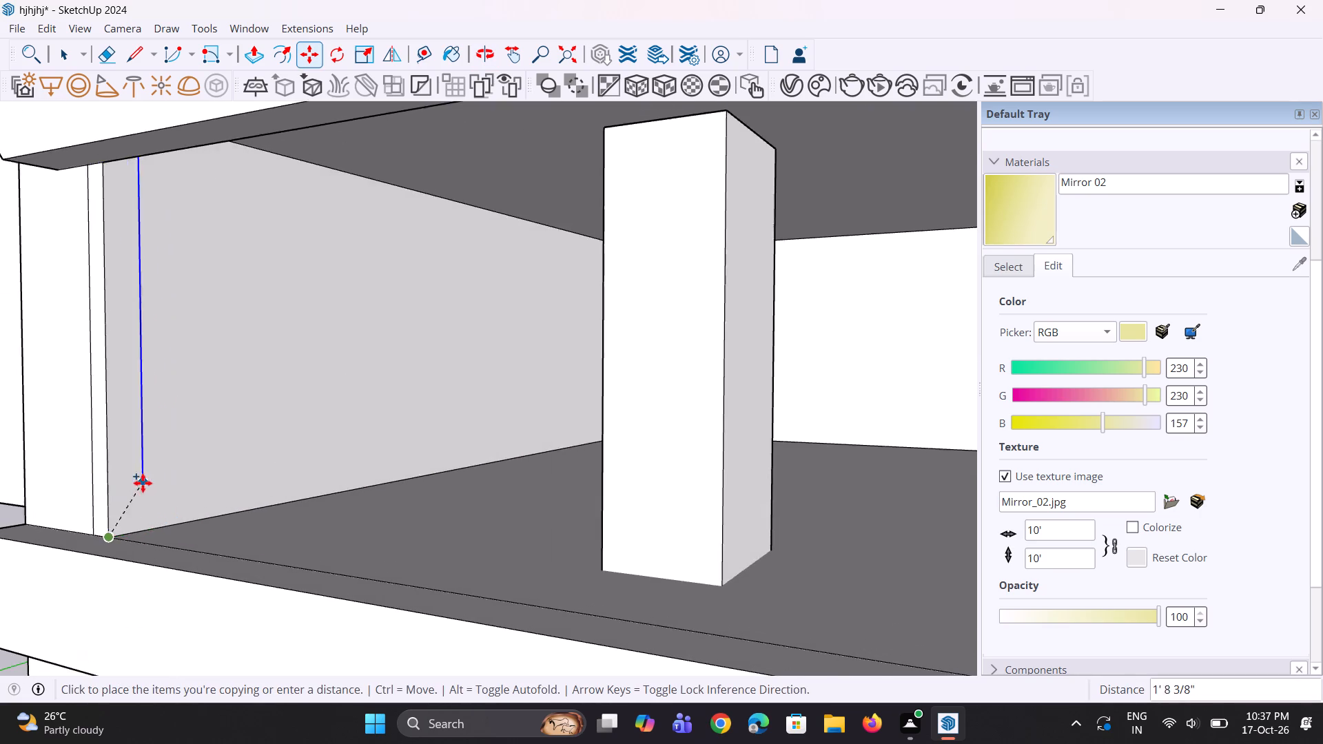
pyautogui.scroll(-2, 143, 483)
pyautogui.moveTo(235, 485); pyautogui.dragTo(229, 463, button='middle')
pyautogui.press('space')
# Copy the left-hand wall's back corner edge about 4' 9" forward, then about 1' 9" further, to outline a vertical strip.
pyautogui.moveTo(271, 468); pyautogui.dragTo(381, 483, button='middle')
pyautogui.scroll(6, 444, 421)
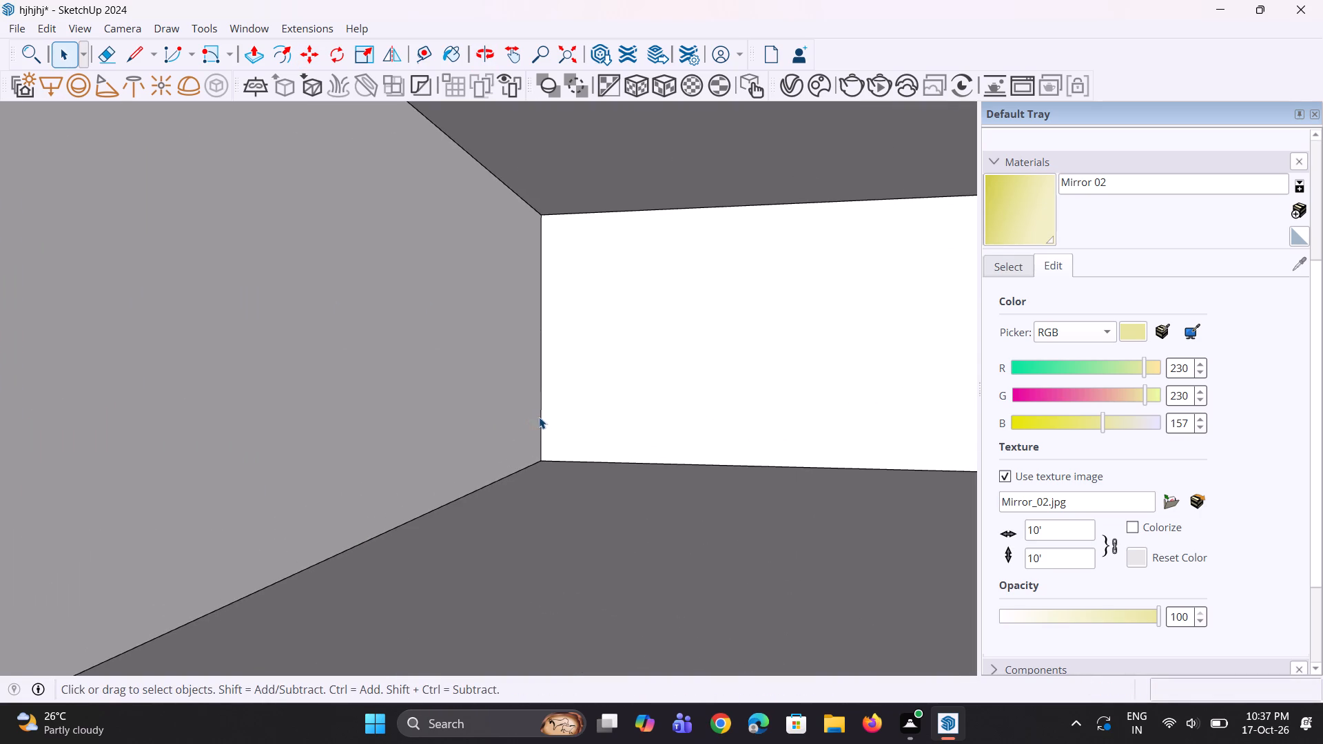
pyautogui.click(542, 420)
pyautogui.press('m')
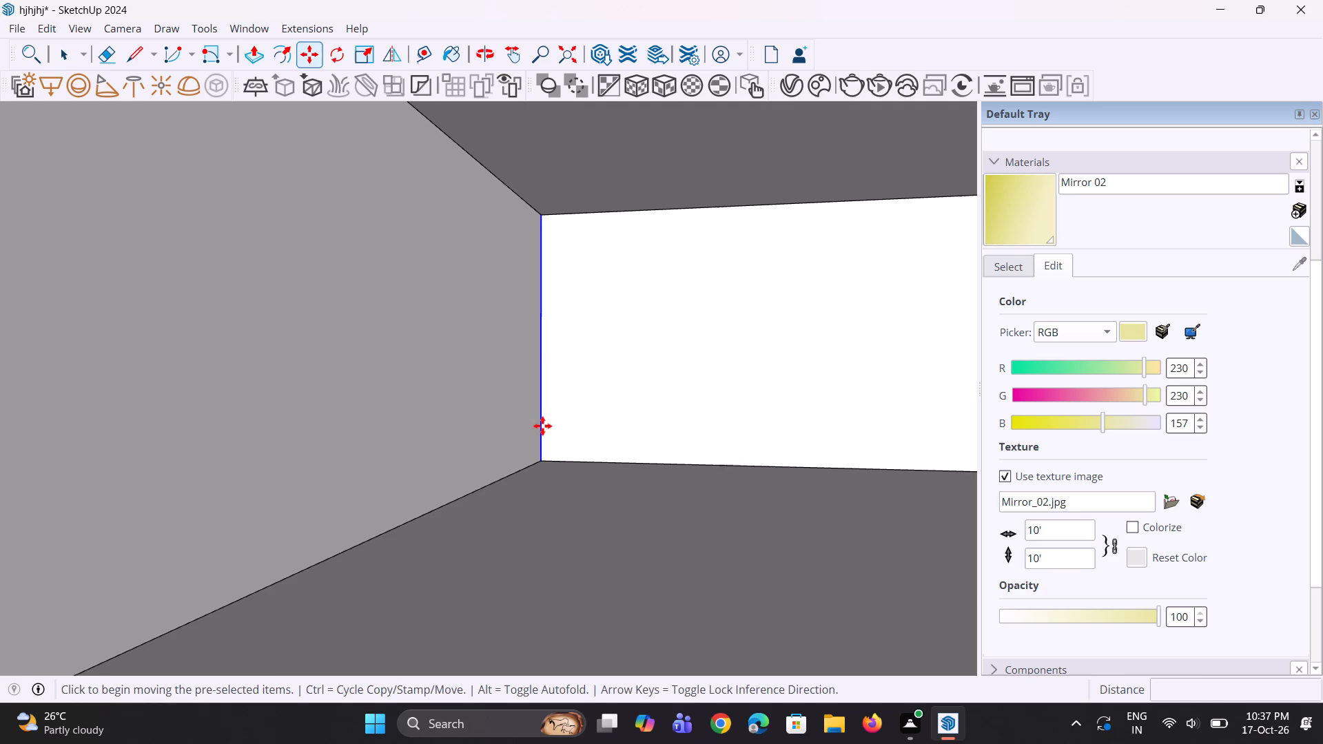
pyautogui.click(540, 461)
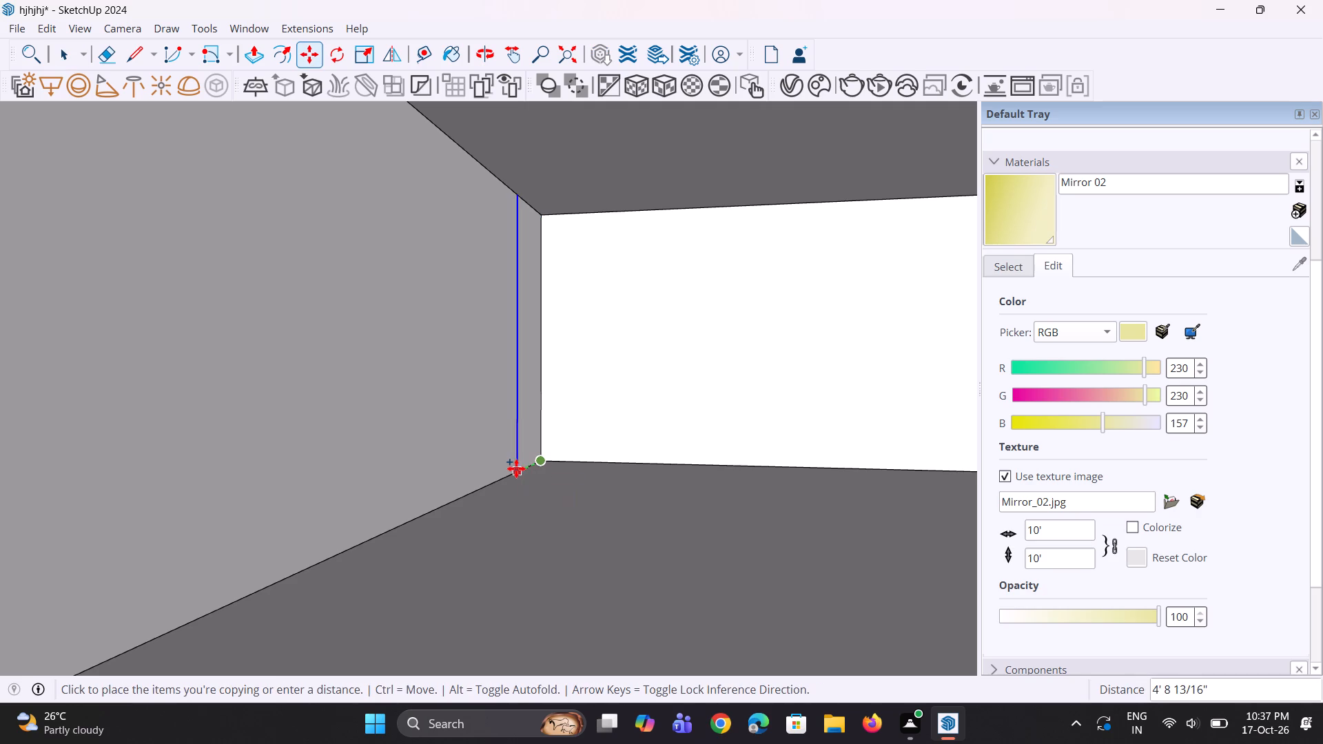
pyautogui.click(516, 468)
pyautogui.moveTo(509, 468); pyautogui.dragTo(451, 482, button='middle')
pyautogui.press('m')
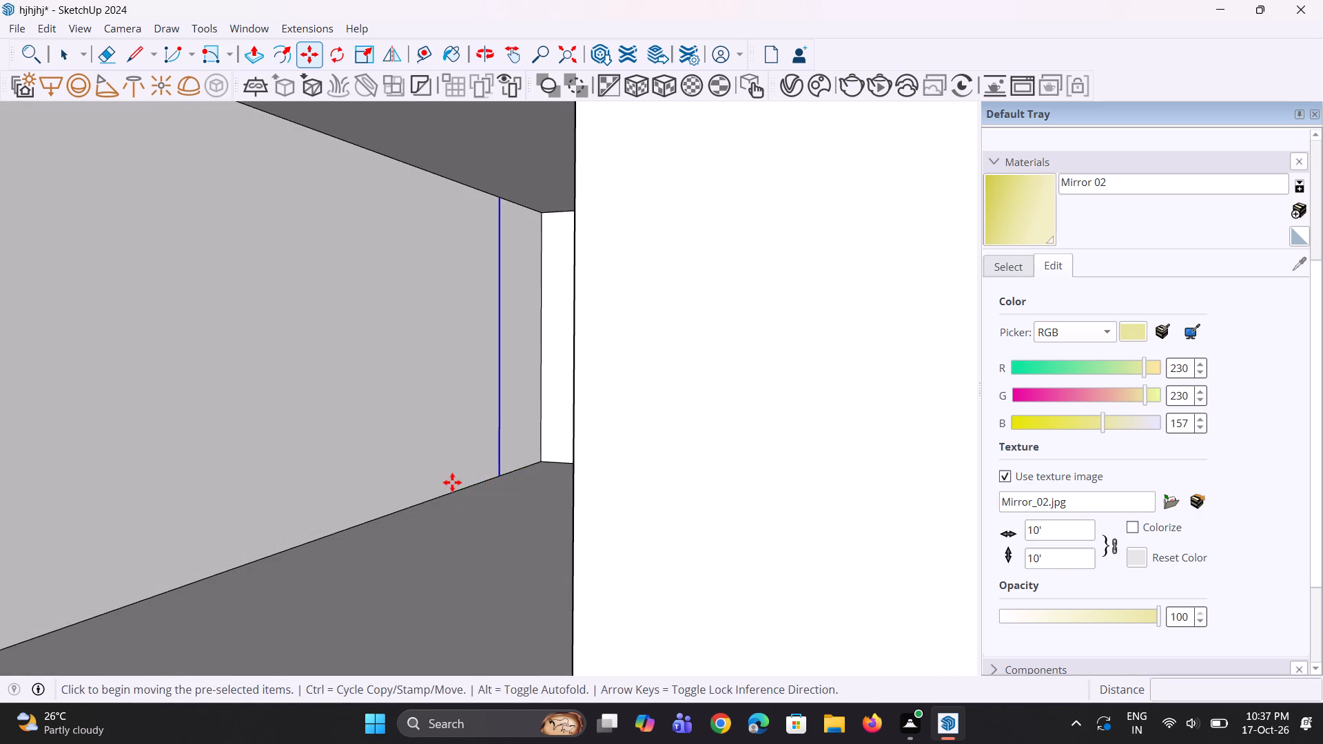
pyautogui.keyDown('ctrl'); pyautogui.scroll(1, 458, 482); pyautogui.keyUp('ctrl')
pyautogui.click(502, 478)
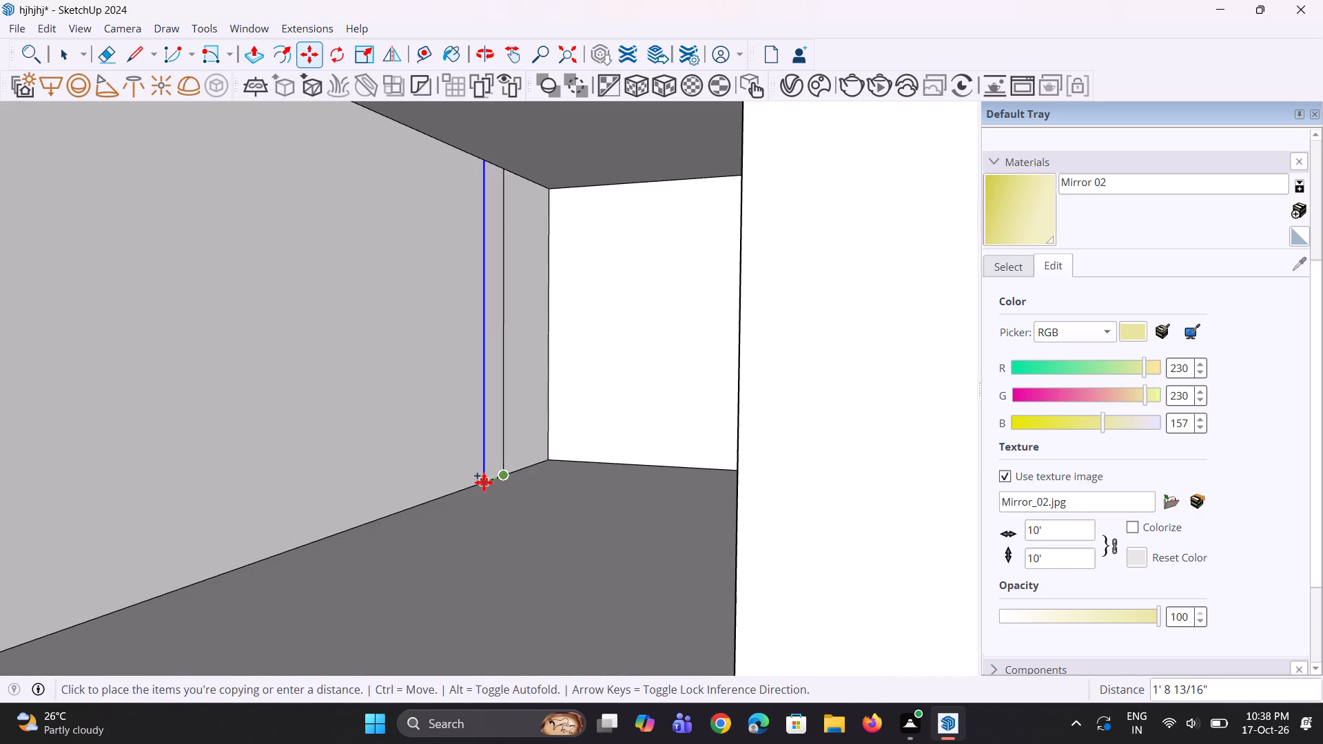
pyautogui.click(484, 482)
# Copy the strip along the left-hand wall five times at about 5' 10" spacing towards the front.
pyautogui.press('space')
pyautogui.click(492, 467)
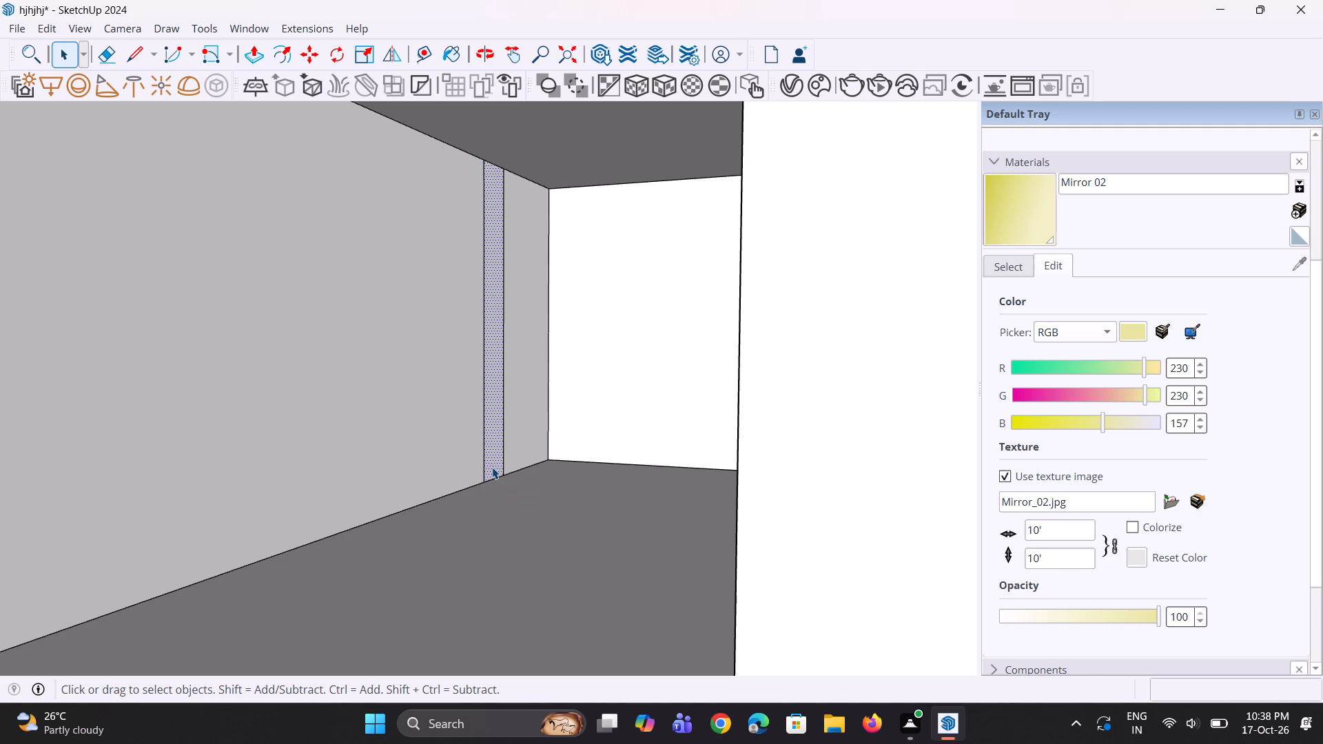
pyautogui.press('m')
pyautogui.click(481, 482)
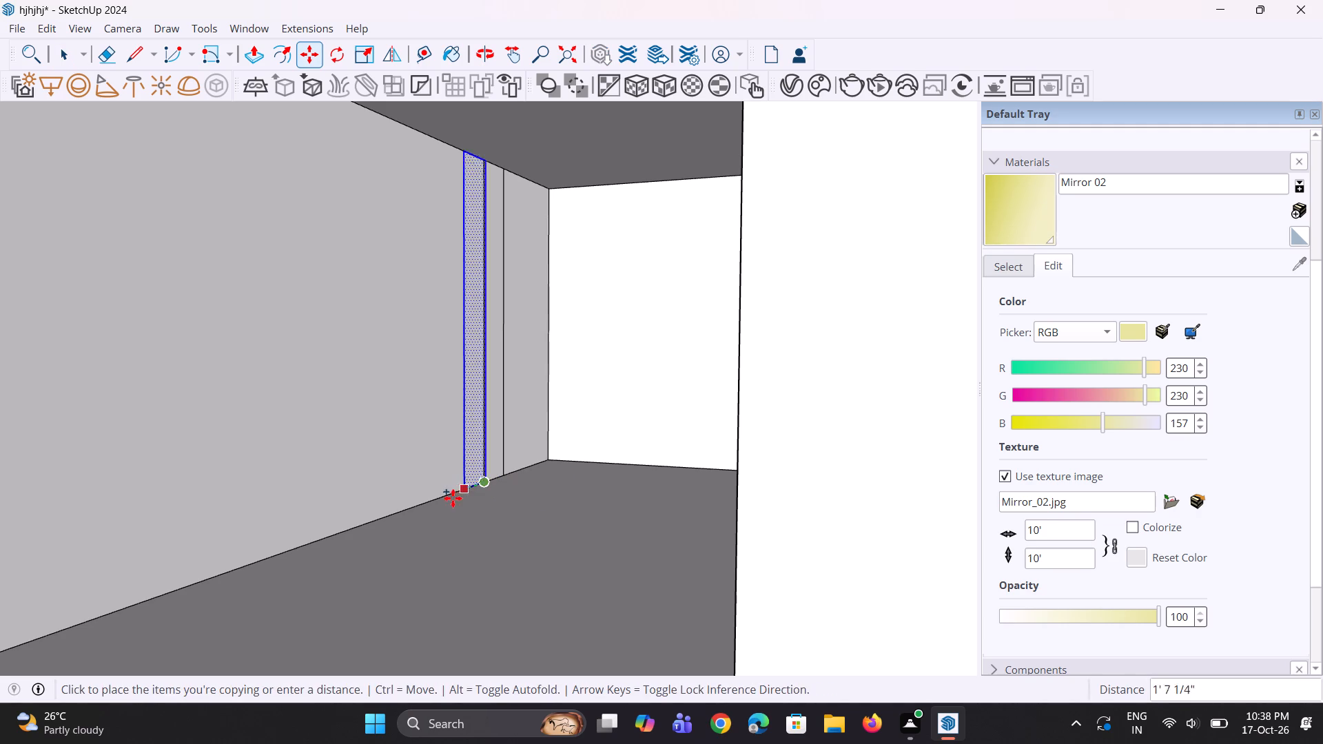
pyautogui.click(402, 519)
pyautogui.write('*5')
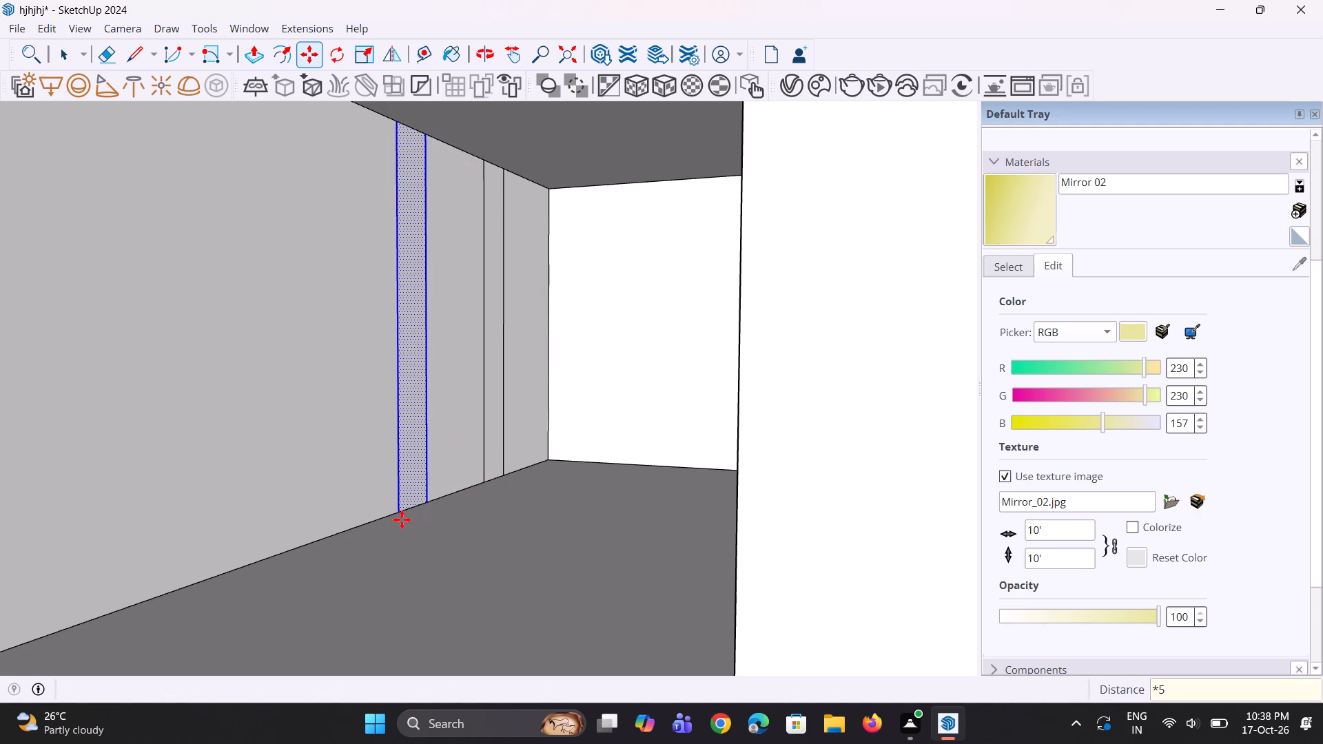
pyautogui.press('Return')
pyautogui.scroll(-10, 449, 488)
pyautogui.moveTo(409, 510); pyautogui.dragTo(397, 484, button='middle')
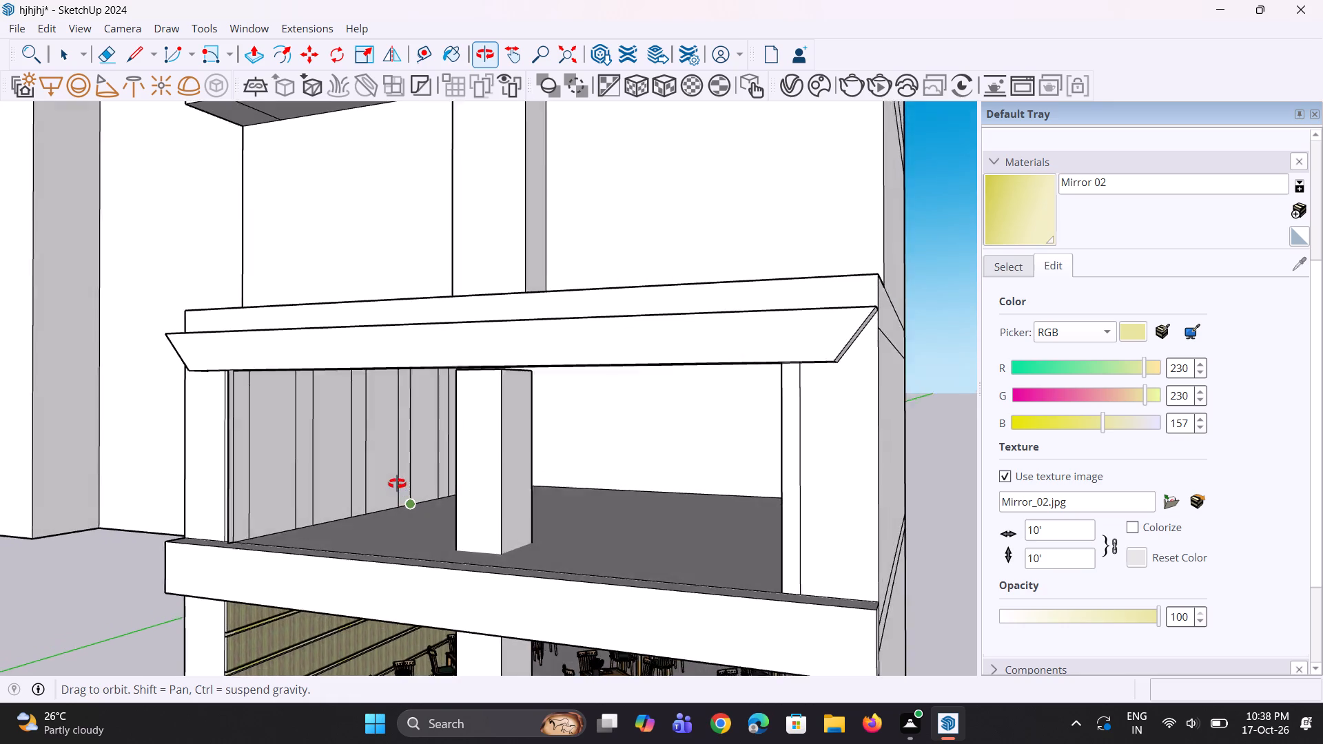
pyautogui.moveTo(397, 484); pyautogui.dragTo(420, 478, button='middle')
pyautogui.press('space')
pyautogui.press('space')
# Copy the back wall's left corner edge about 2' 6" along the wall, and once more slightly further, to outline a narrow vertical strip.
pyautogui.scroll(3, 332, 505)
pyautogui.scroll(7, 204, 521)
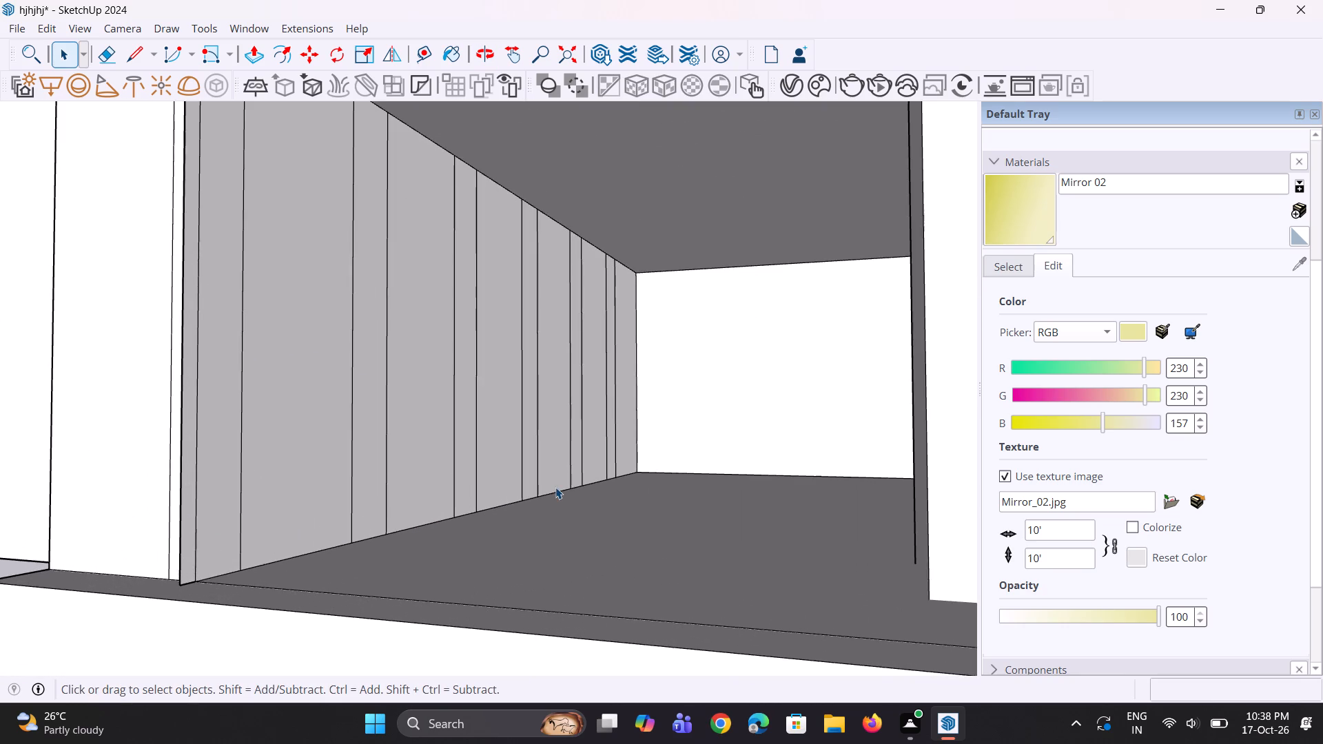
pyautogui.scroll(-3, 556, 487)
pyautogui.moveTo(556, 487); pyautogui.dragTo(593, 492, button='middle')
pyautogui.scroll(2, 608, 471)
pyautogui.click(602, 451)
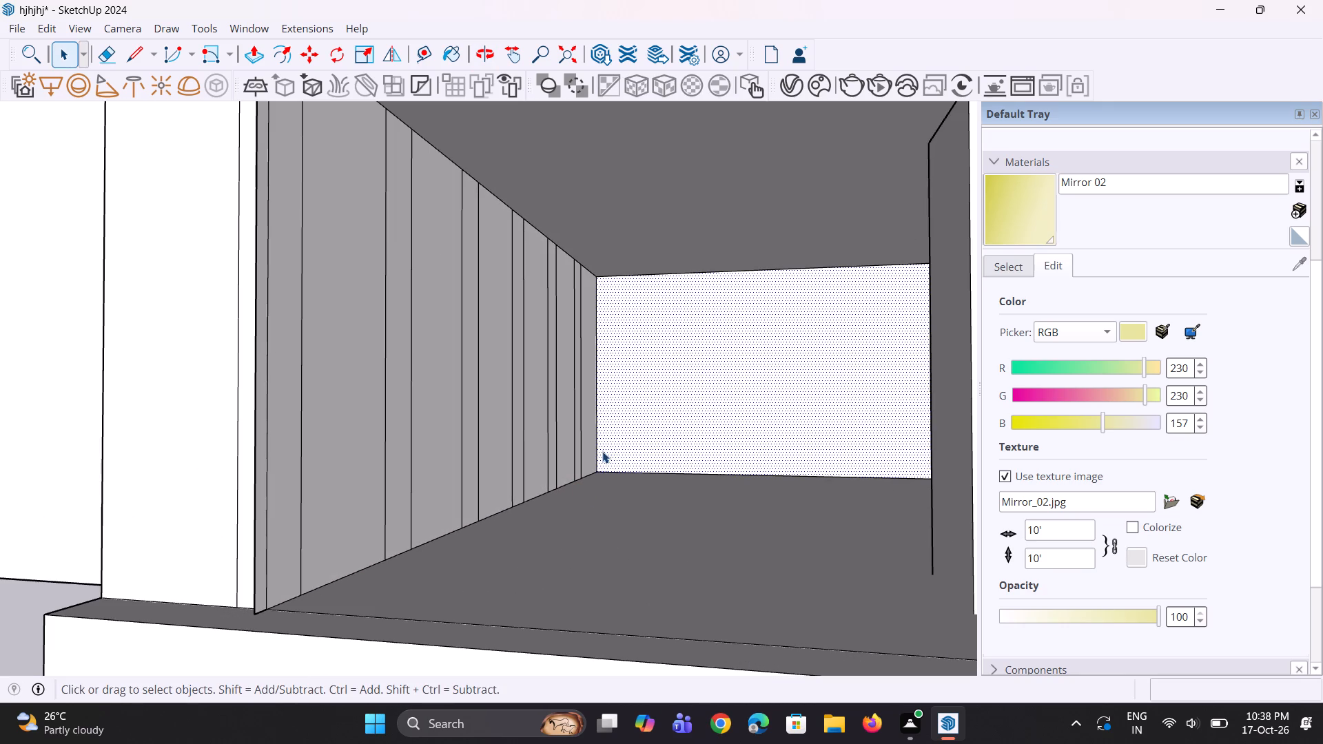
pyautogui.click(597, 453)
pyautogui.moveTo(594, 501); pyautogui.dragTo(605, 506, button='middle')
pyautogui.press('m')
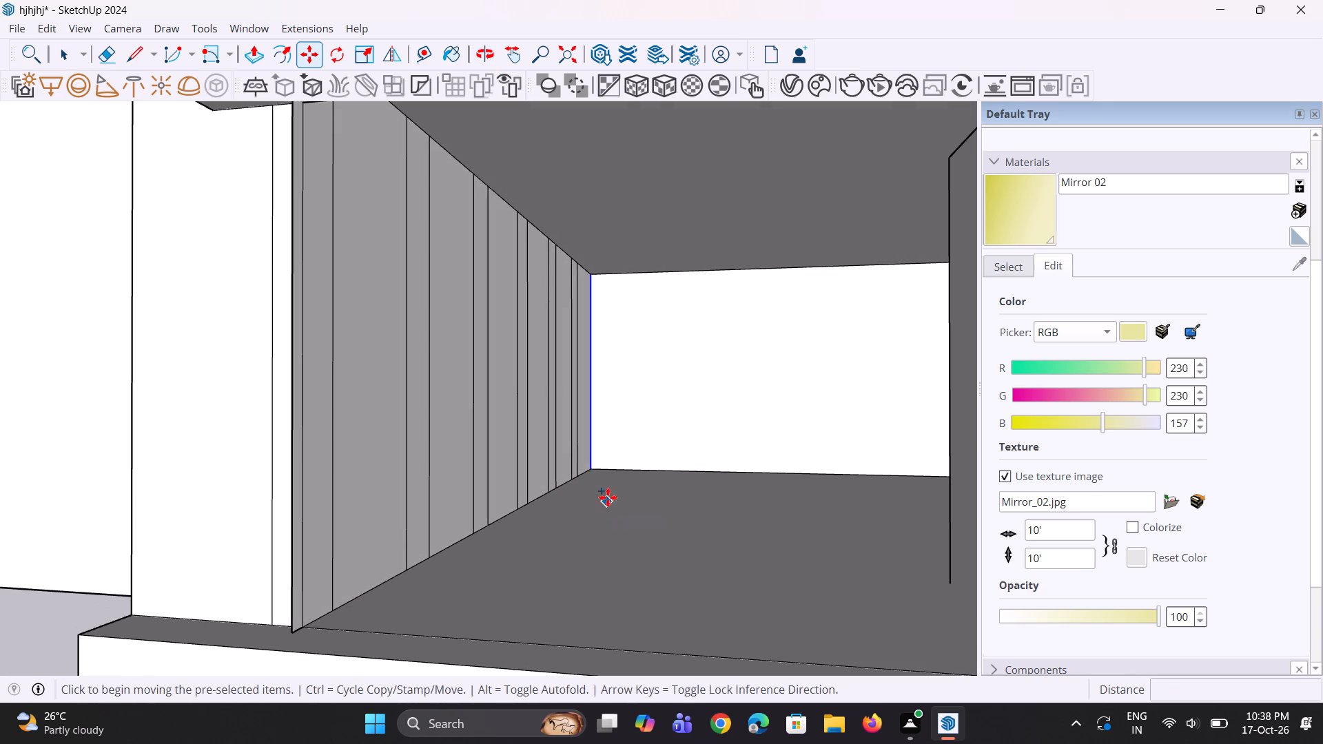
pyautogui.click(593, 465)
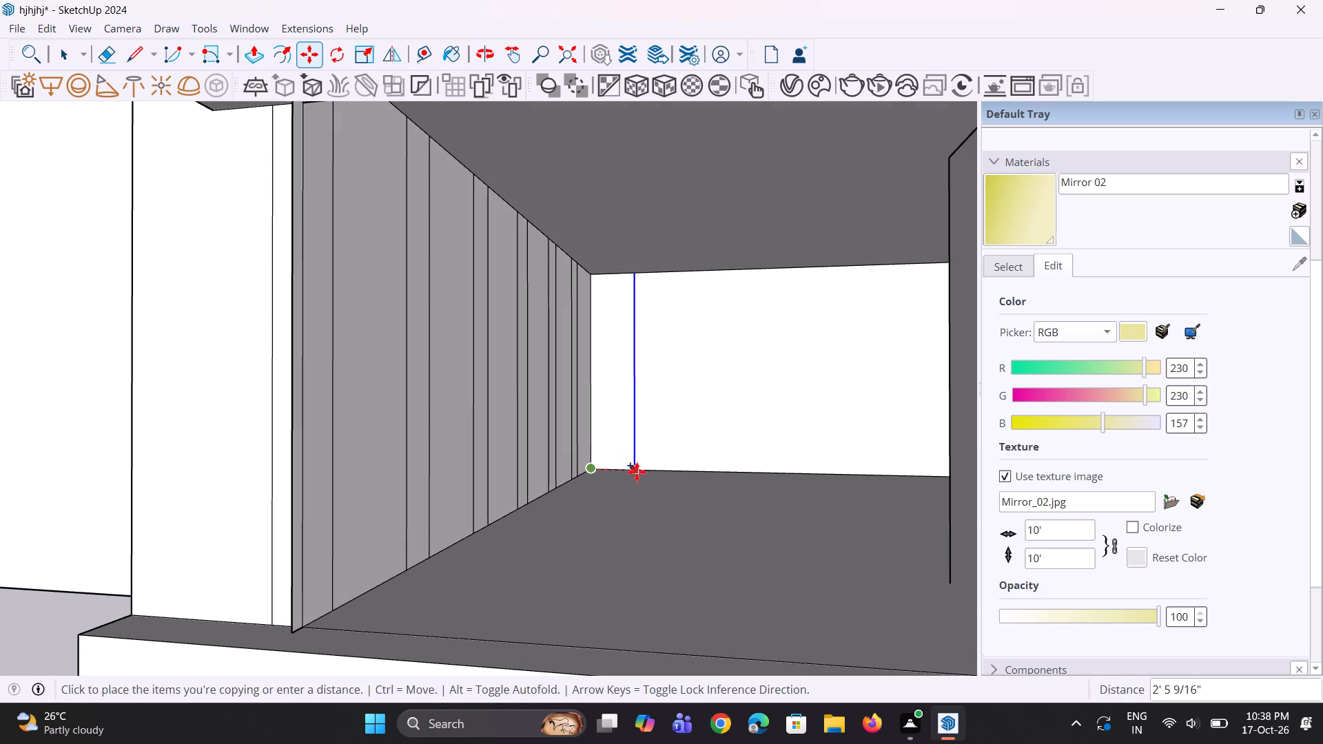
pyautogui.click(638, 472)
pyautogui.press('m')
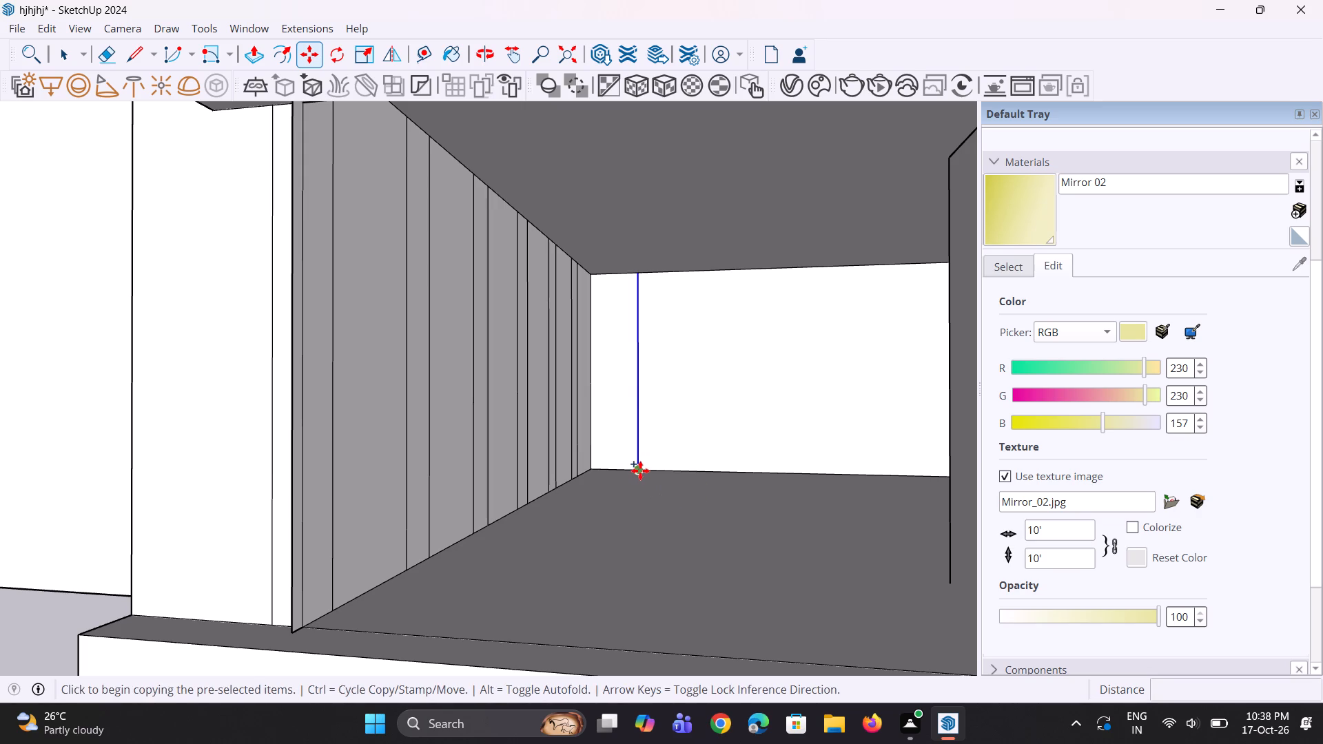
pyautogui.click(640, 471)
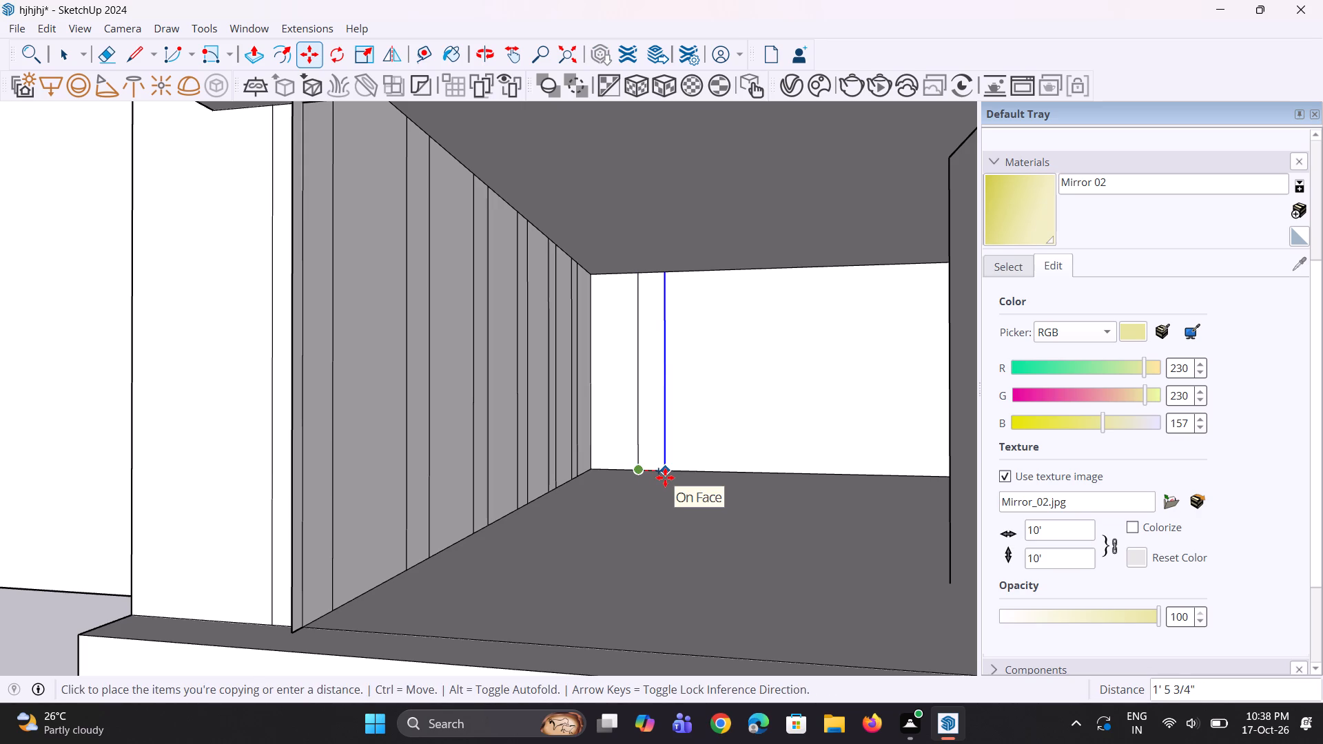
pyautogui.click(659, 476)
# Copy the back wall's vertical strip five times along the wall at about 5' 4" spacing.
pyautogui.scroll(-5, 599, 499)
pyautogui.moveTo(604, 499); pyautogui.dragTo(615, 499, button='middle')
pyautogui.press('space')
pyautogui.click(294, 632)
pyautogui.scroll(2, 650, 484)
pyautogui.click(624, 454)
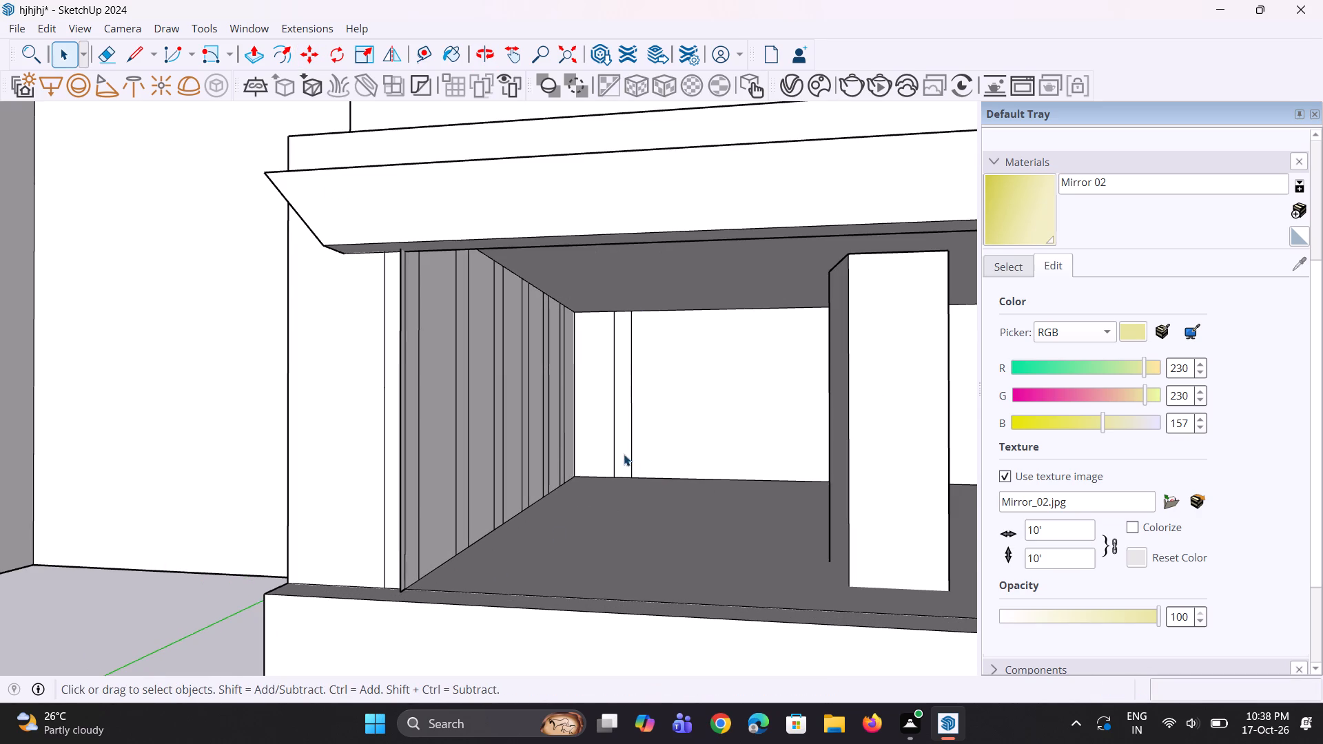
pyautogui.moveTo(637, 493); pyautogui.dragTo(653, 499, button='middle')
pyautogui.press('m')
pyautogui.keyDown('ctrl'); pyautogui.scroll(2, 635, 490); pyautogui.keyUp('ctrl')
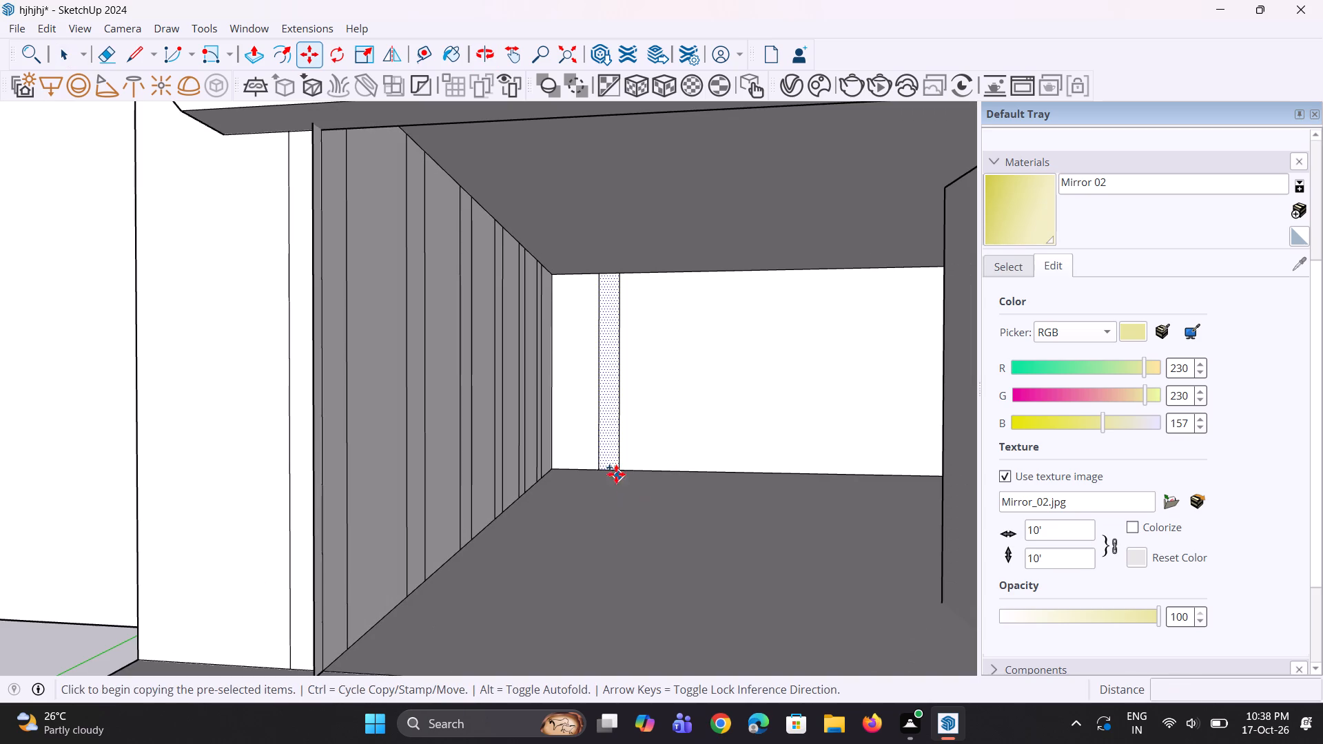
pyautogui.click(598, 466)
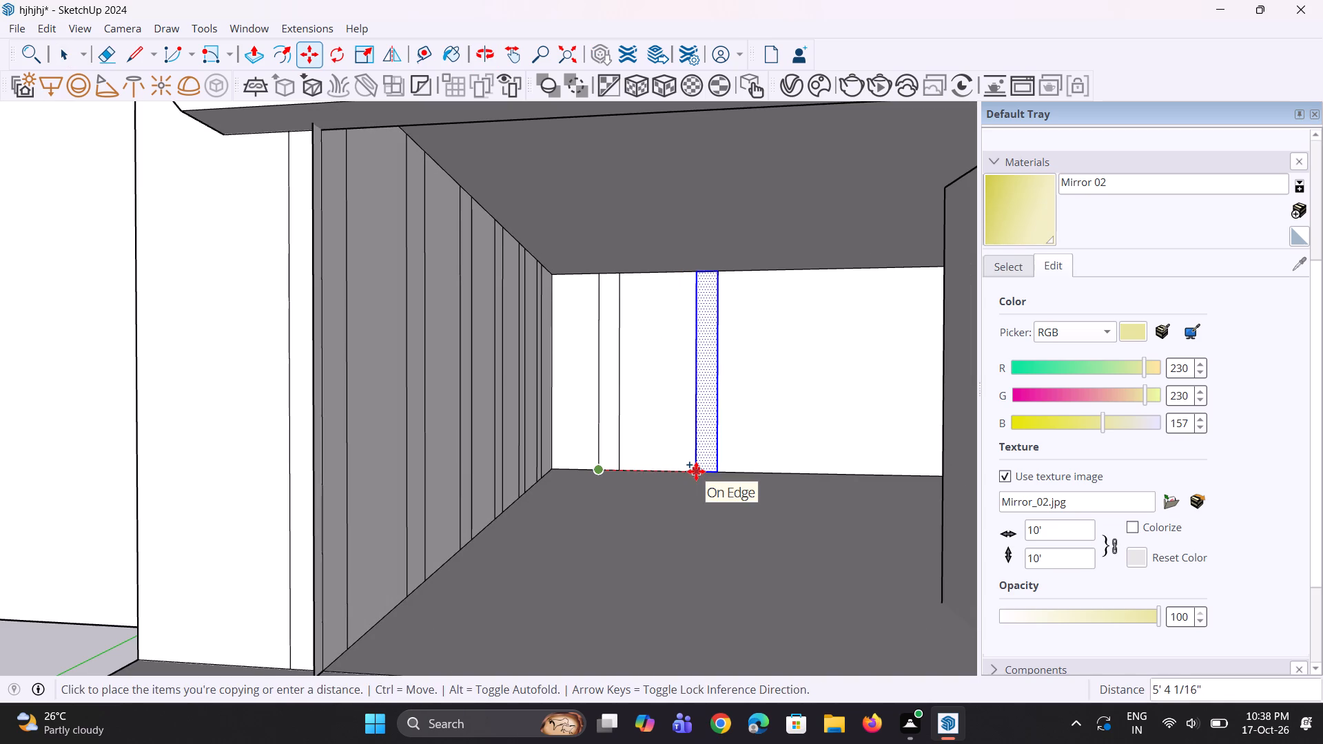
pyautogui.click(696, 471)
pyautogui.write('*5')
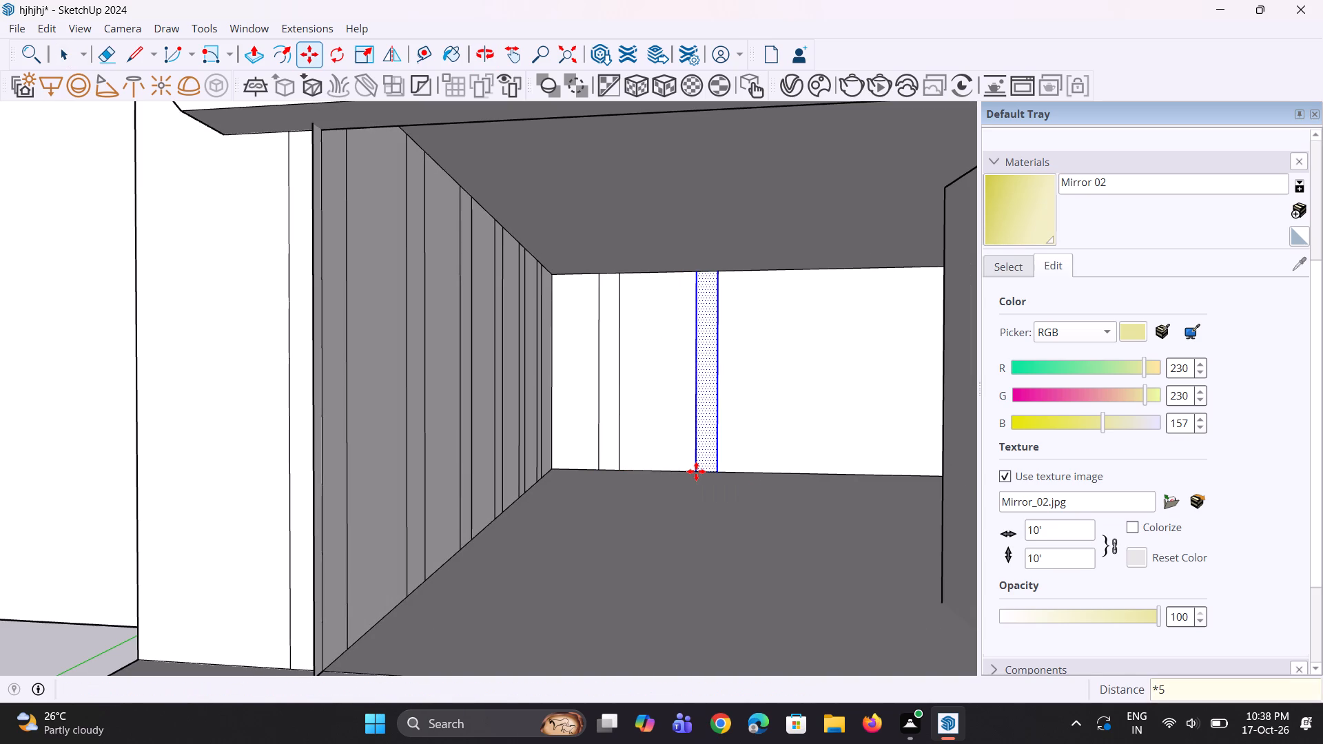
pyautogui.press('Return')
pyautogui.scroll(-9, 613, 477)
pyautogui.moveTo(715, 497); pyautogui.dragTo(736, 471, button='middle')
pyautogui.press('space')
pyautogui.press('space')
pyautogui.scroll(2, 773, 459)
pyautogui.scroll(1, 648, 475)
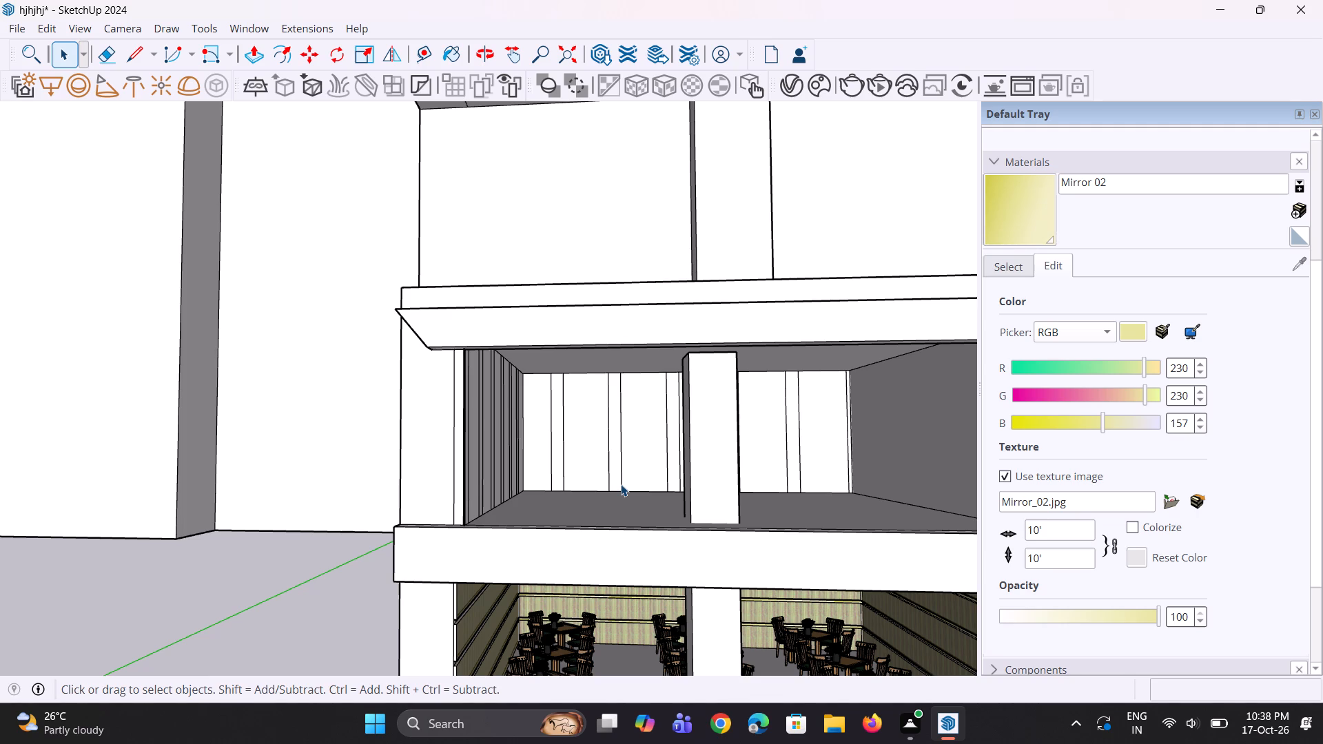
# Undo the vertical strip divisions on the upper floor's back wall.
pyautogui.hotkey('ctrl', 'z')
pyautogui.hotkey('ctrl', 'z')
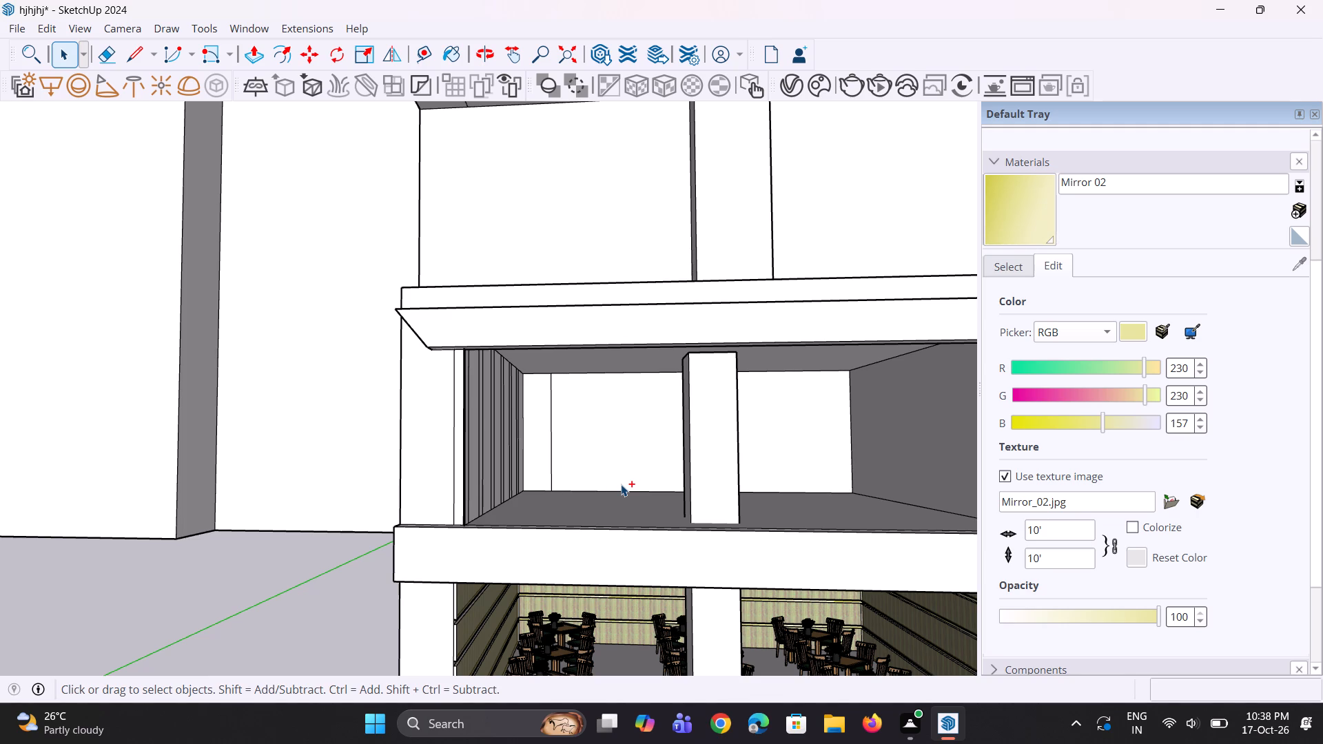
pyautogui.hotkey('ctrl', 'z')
# Copy the back wall's floor edge up about 4' to divide the wall horizontally.
pyautogui.moveTo(613, 487); pyautogui.dragTo(602, 499, button='middle')
pyautogui.scroll(8, 580, 501)
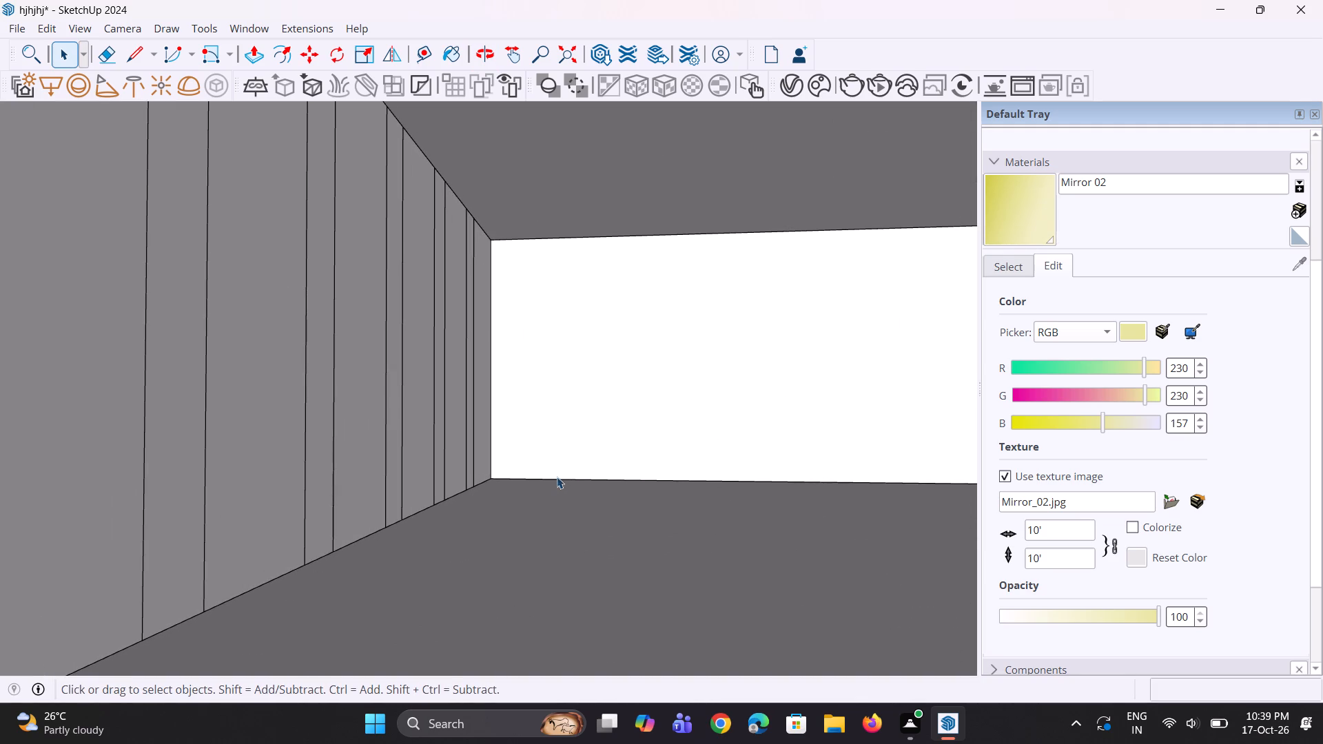
pyautogui.click(557, 477)
pyautogui.scroll(2, 525, 484)
pyautogui.press('m')
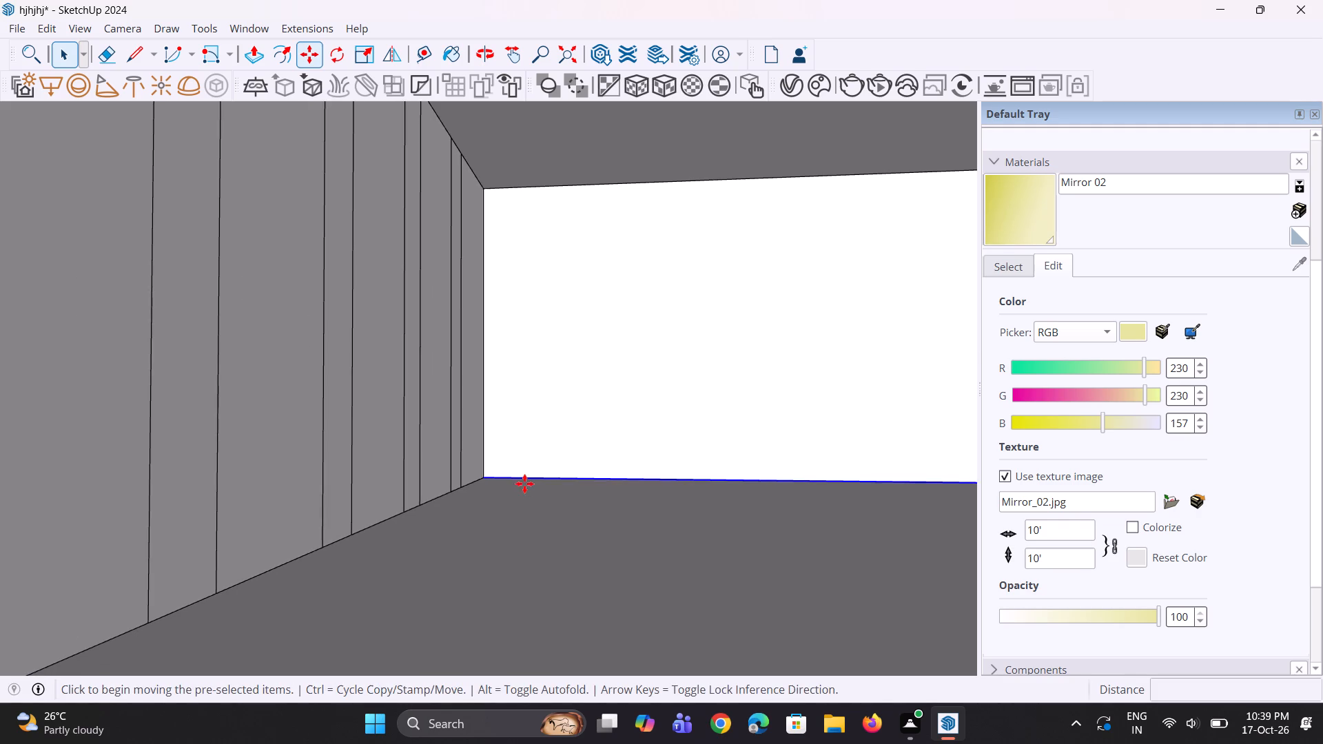
pyautogui.keyDown('ctrl'); pyautogui.scroll(2, 502, 484); pyautogui.keyUp('ctrl')
pyautogui.scroll(2, 494, 479)
pyautogui.click(475, 471)
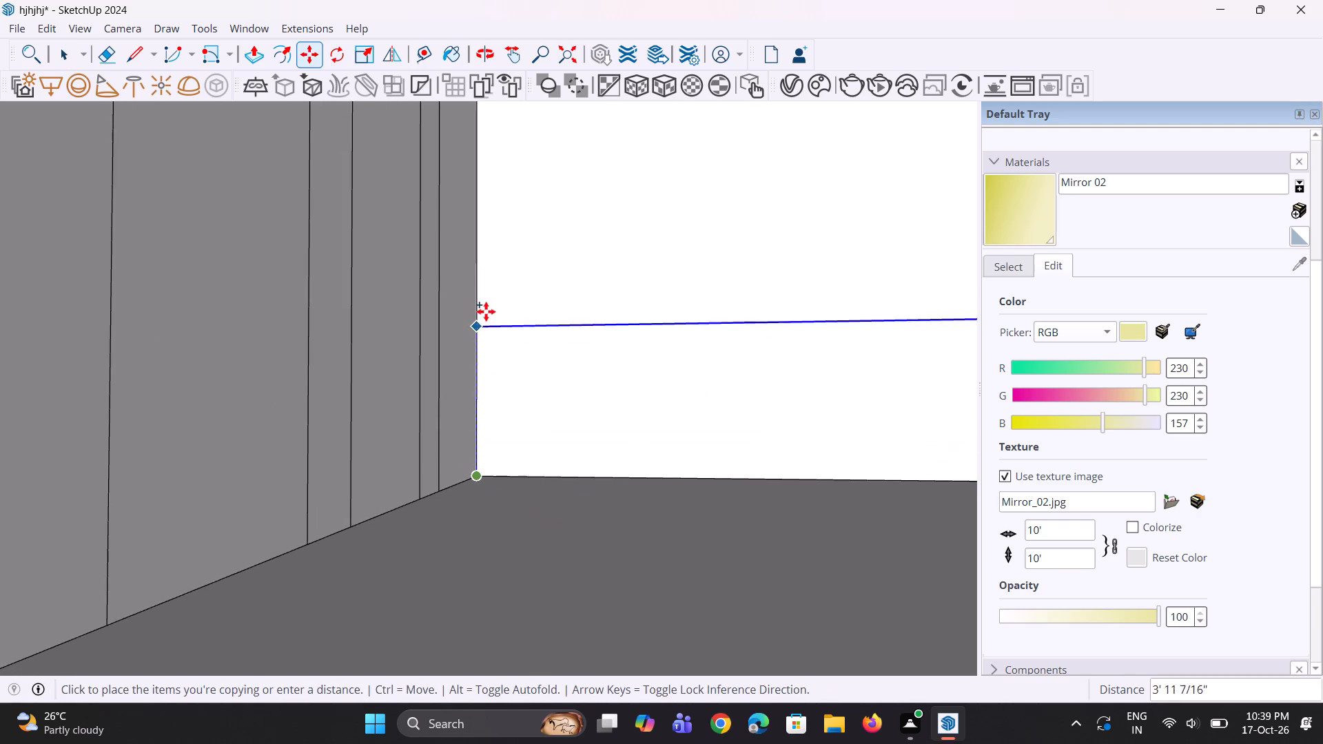
pyautogui.click(486, 302)
pyautogui.scroll(-11, 493, 424)
pyautogui.moveTo(507, 431); pyautogui.dragTo(539, 439, button='middle')
pyautogui.press('space')
pyautogui.press('space')
# Copy the back wall's left corner edge a short way along the wall, outlining a narrow vertical strip above the horizontal line.
pyautogui.scroll(8, 486, 362)
pyautogui.click(462, 352)
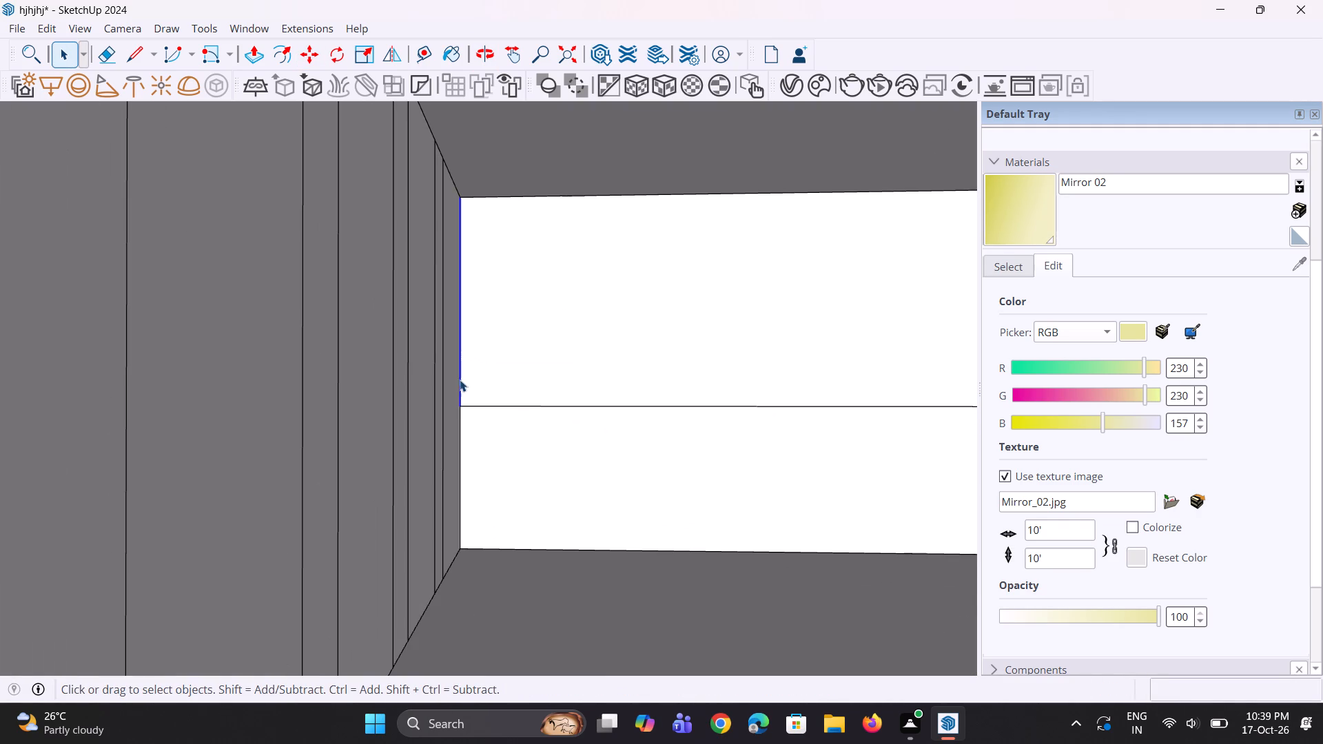
pyautogui.scroll(2, 460, 391)
pyautogui.press('m')
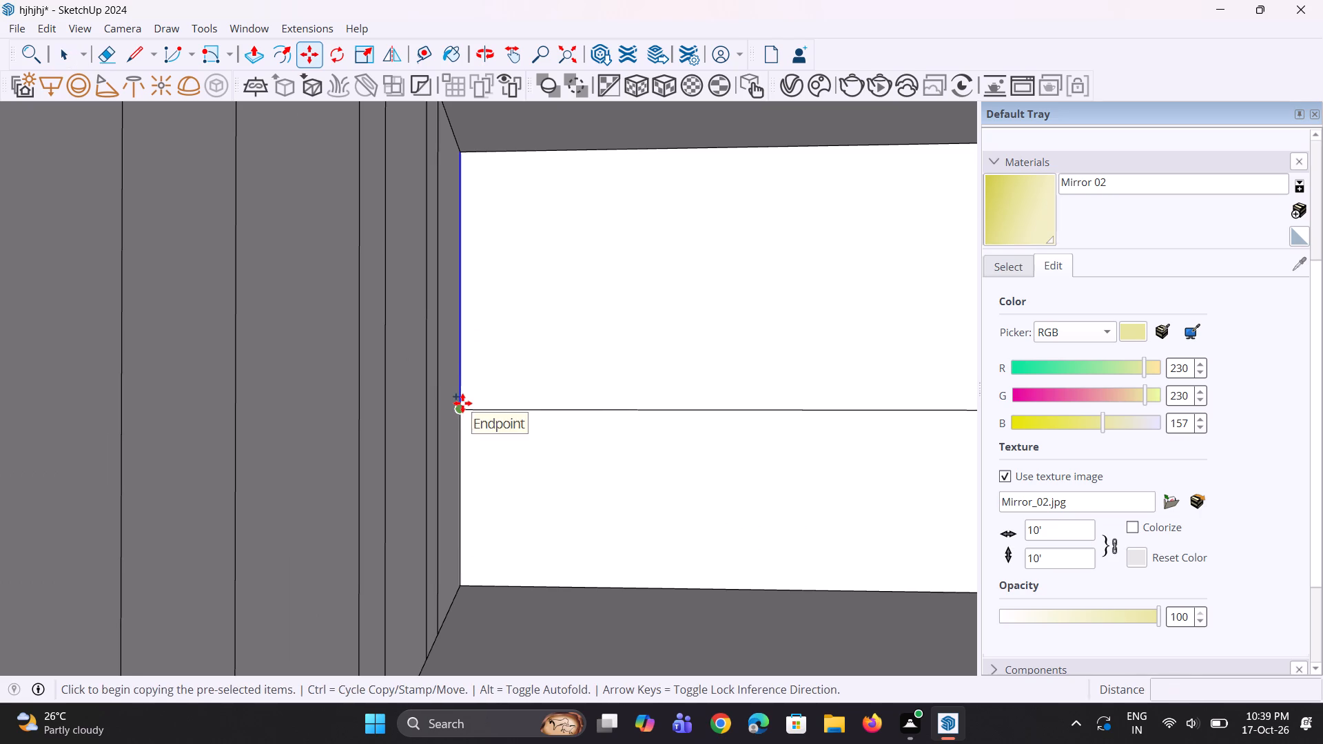
pyautogui.click(462, 403)
pyautogui.click(479, 407)
pyautogui.scroll(2, 481, 380)
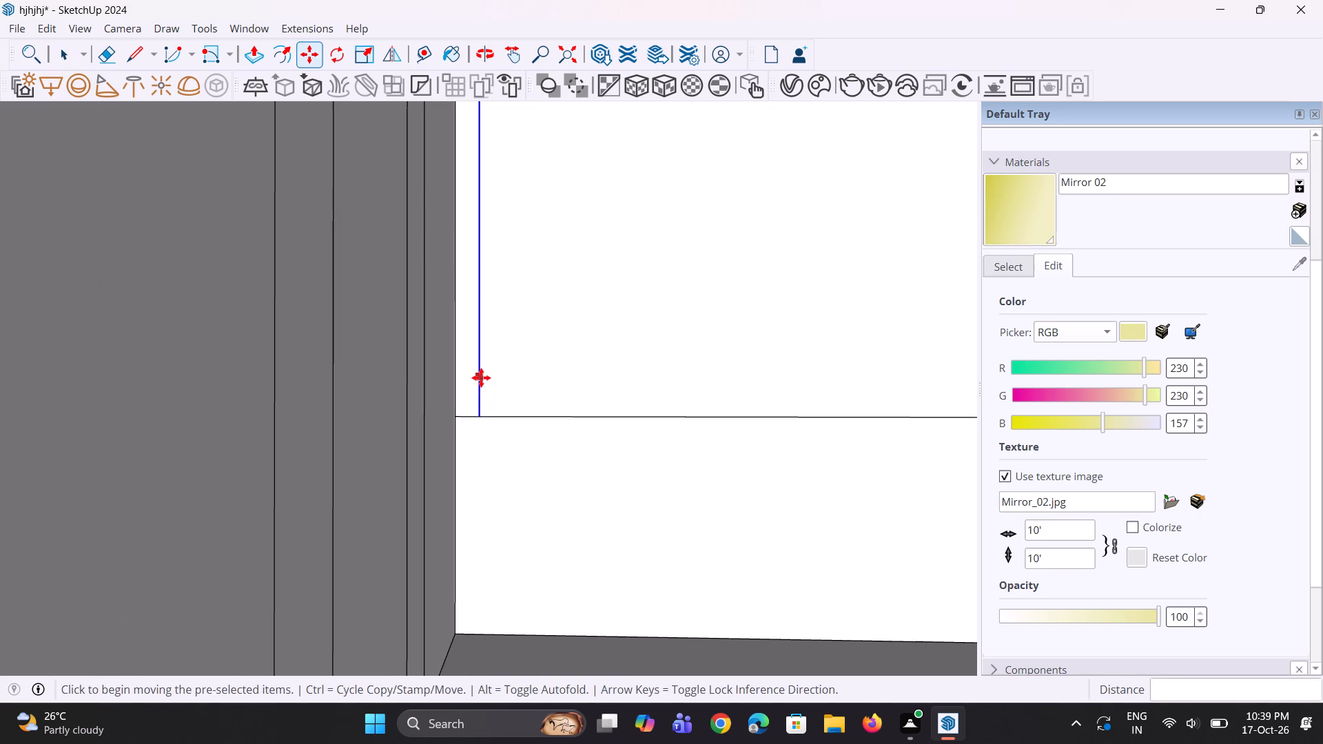
# Push/Pull the narrow strip on the back wall out into the room by about 7 1/2".
pyautogui.press('p')
pyautogui.click(473, 358)
pyautogui.click(469, 362)
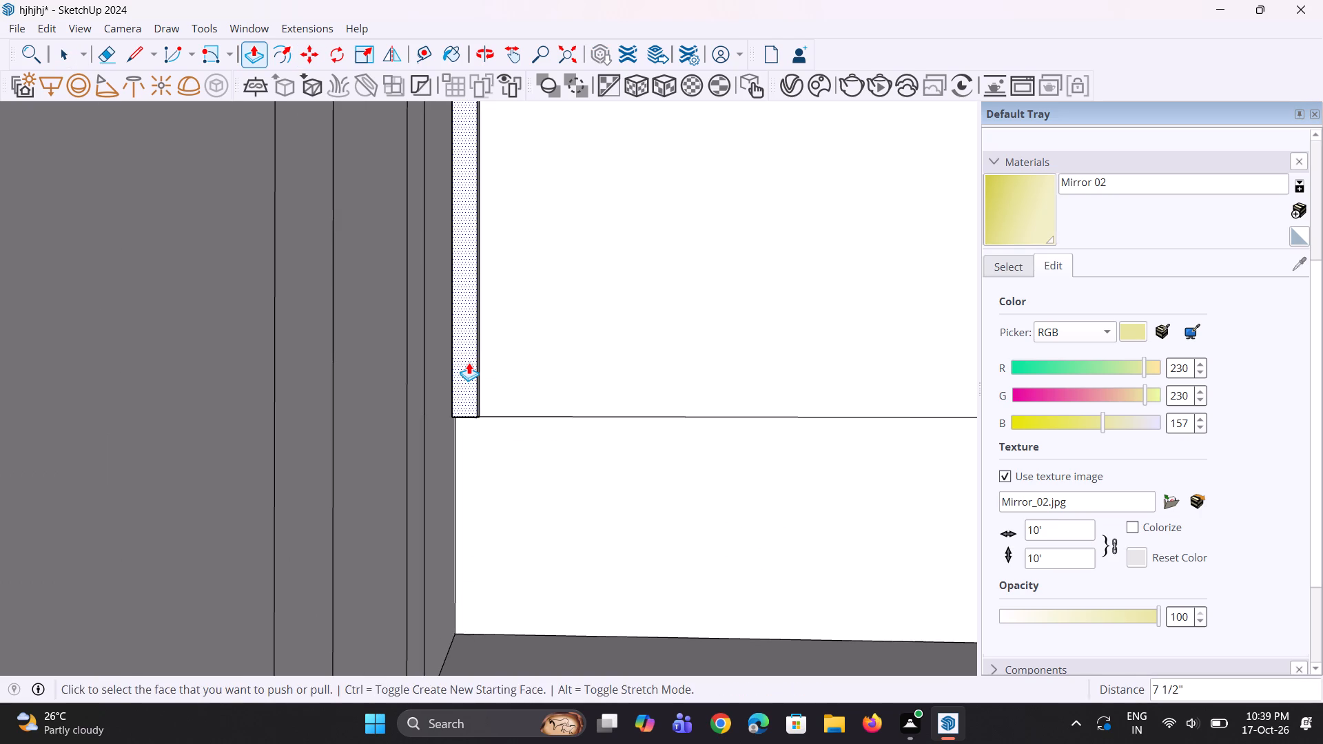
# Select the raised vertical strip's front and side faces and make them a group.
pyautogui.moveTo(495, 394); pyautogui.dragTo(422, 397, button='middle')
pyautogui.scroll(2, 432, 389)
pyautogui.press('space')
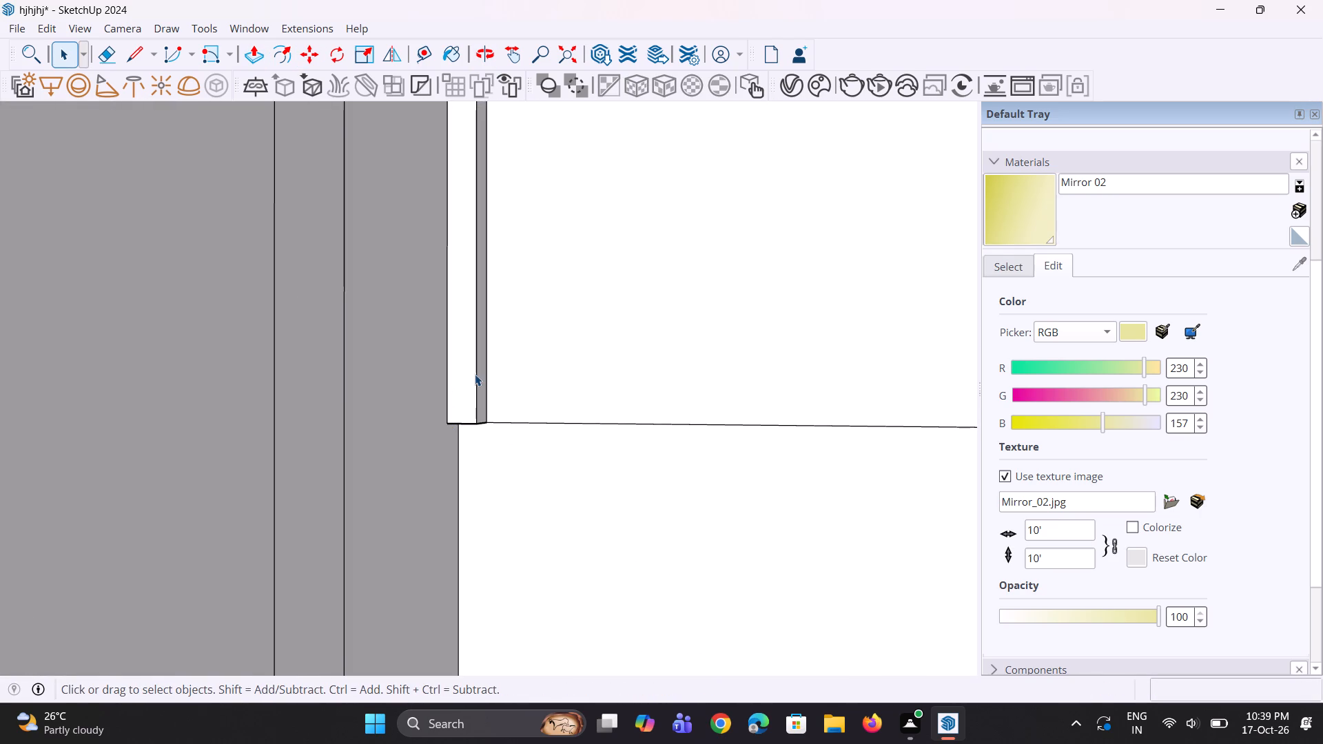
pyautogui.click(475, 374)
pyautogui.scroll(1, 480, 379)
pyautogui.keyDown('ctrl'); pyautogui.click(480, 379); pyautogui.keyUp('ctrl')
pyautogui.rightClick(465, 378)
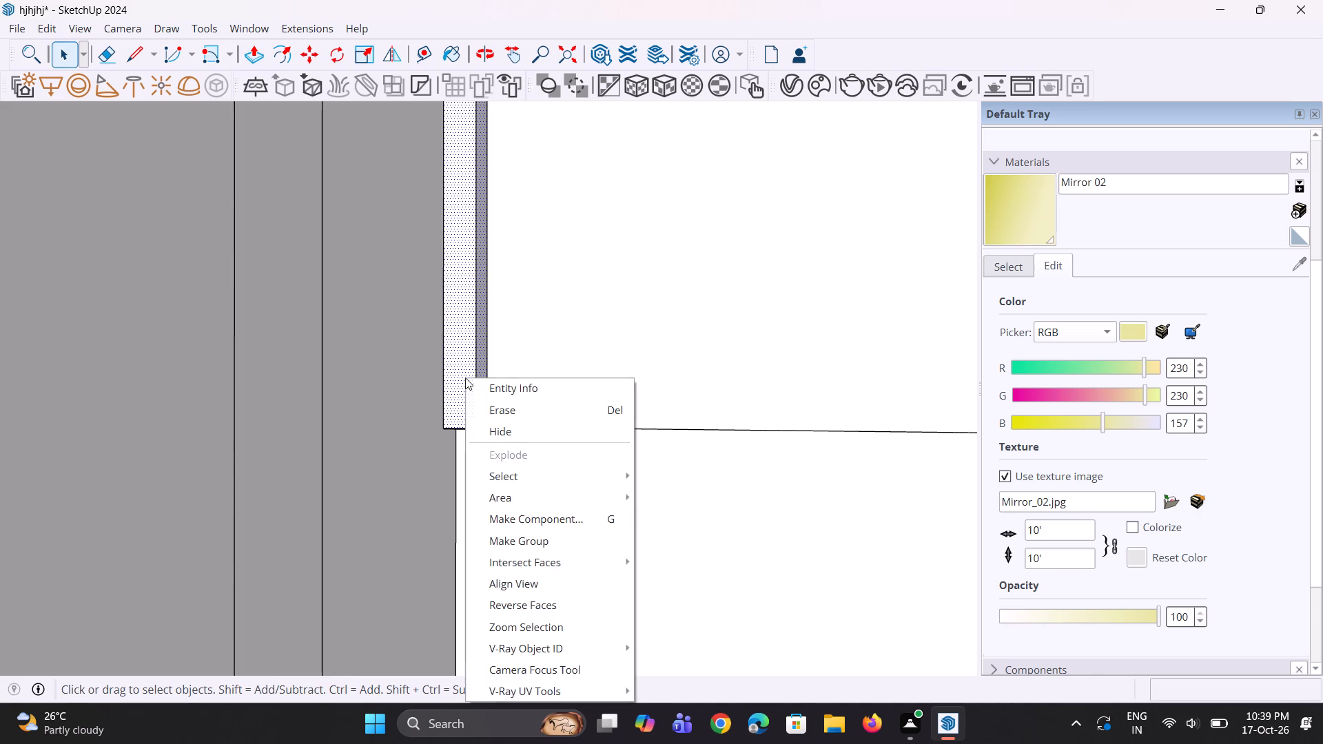
pyautogui.click(509, 532)
pyautogui.scroll(-3, 491, 371)
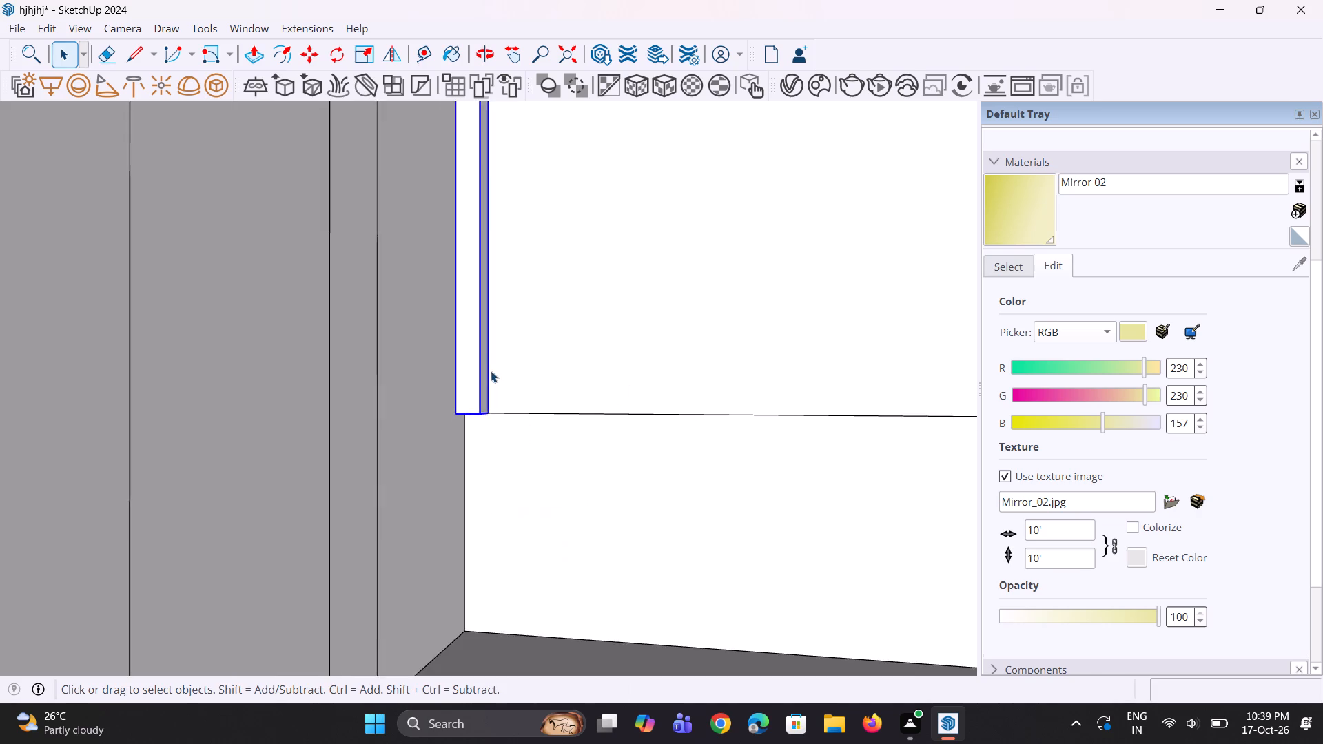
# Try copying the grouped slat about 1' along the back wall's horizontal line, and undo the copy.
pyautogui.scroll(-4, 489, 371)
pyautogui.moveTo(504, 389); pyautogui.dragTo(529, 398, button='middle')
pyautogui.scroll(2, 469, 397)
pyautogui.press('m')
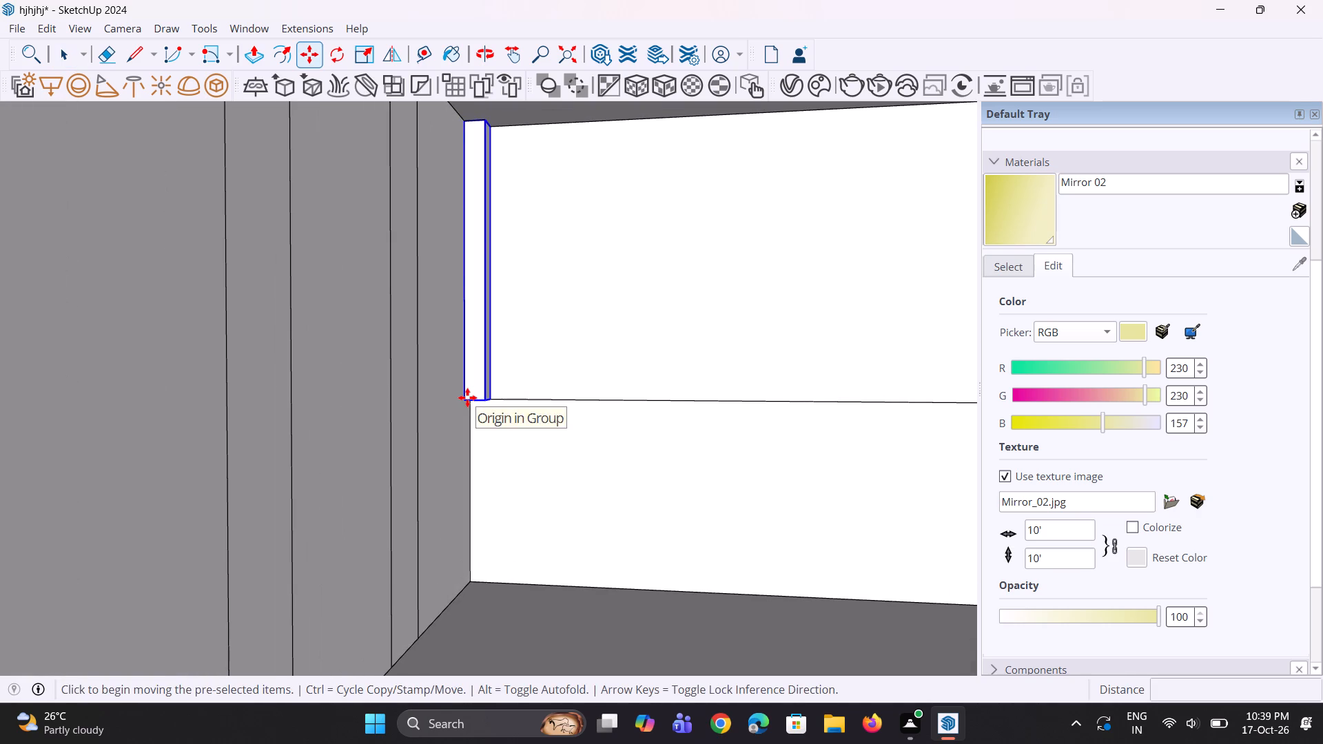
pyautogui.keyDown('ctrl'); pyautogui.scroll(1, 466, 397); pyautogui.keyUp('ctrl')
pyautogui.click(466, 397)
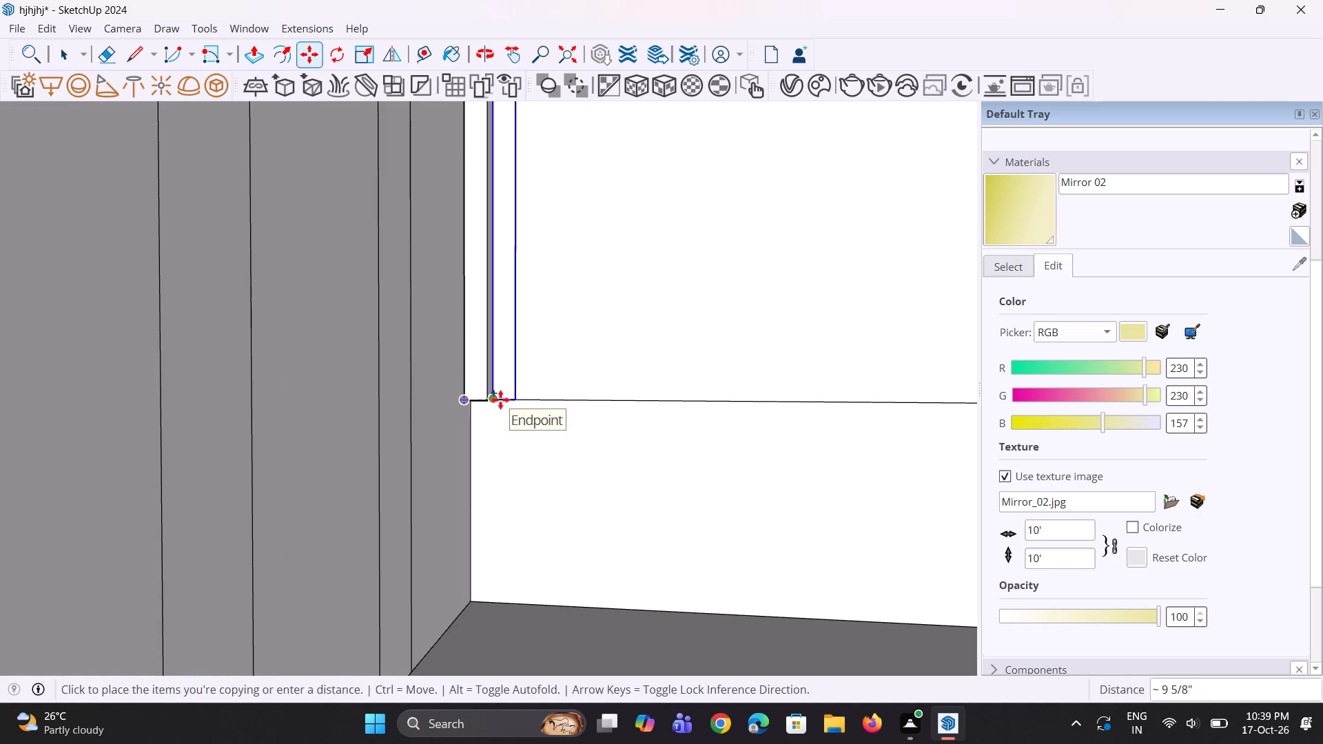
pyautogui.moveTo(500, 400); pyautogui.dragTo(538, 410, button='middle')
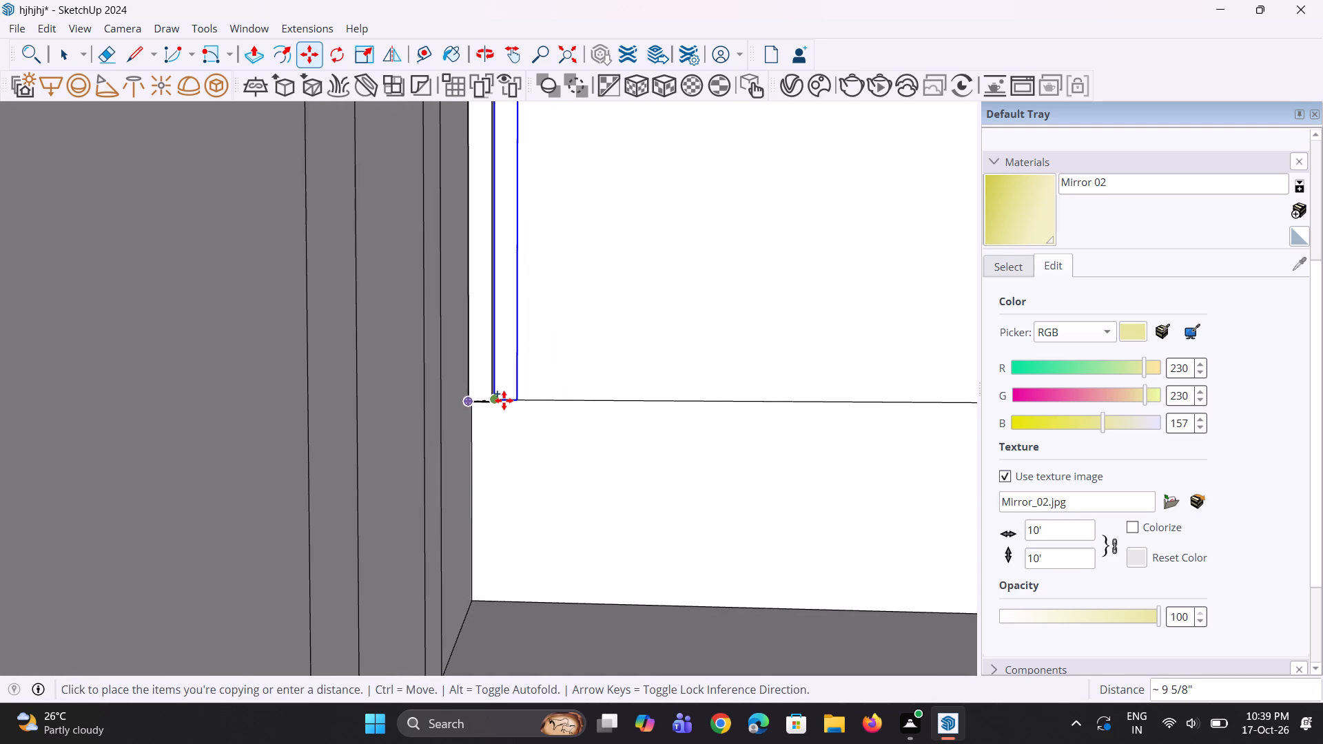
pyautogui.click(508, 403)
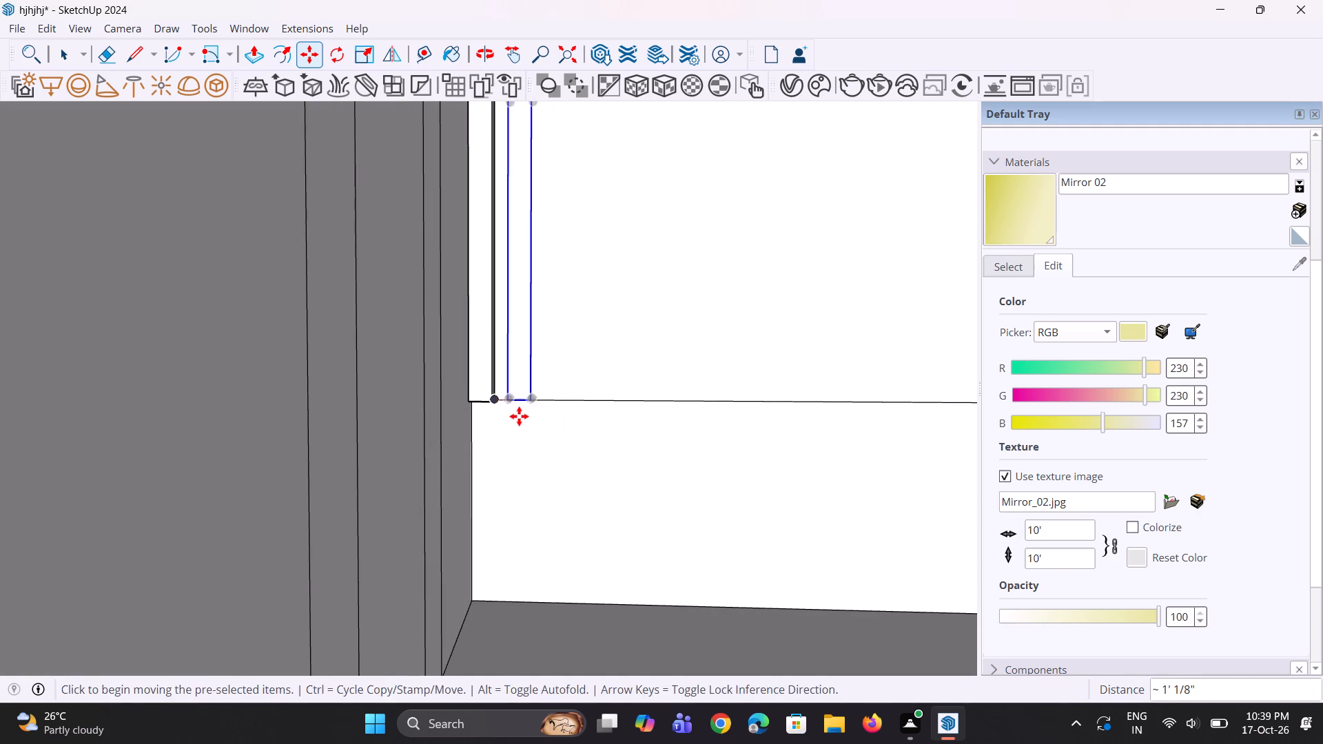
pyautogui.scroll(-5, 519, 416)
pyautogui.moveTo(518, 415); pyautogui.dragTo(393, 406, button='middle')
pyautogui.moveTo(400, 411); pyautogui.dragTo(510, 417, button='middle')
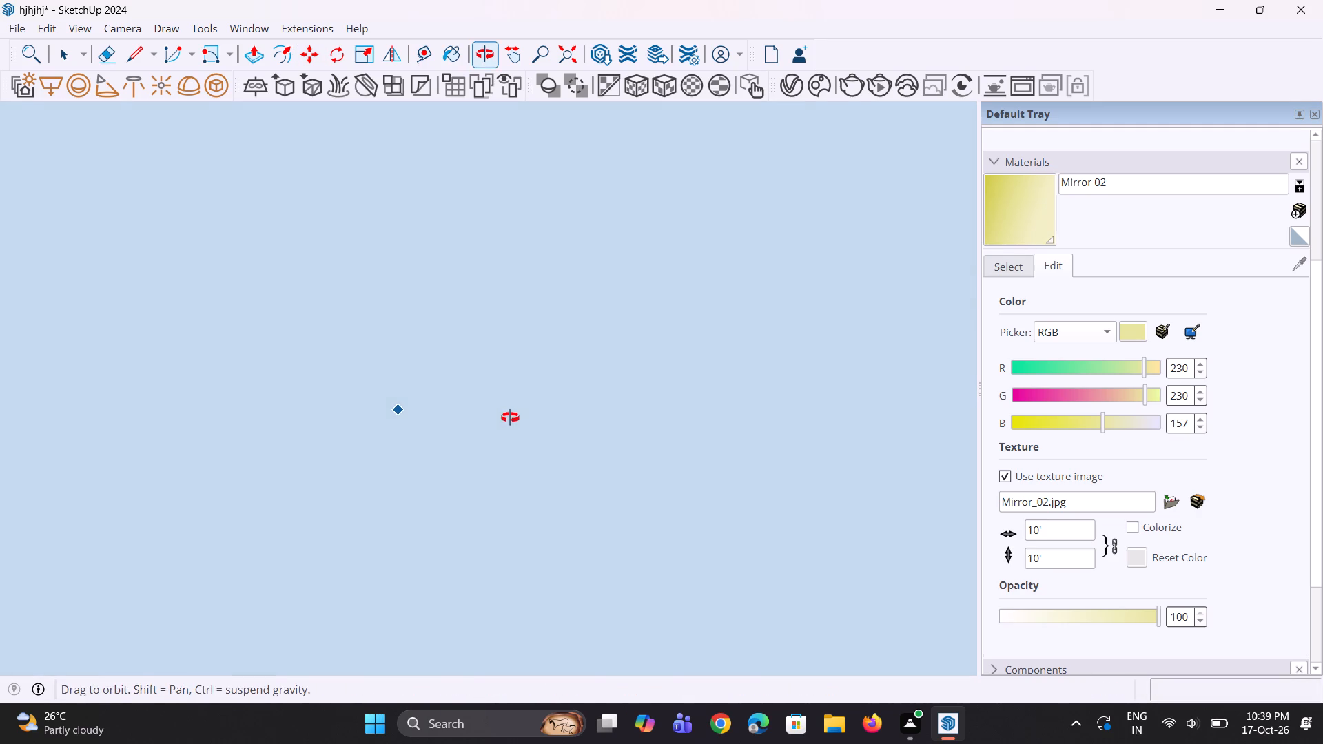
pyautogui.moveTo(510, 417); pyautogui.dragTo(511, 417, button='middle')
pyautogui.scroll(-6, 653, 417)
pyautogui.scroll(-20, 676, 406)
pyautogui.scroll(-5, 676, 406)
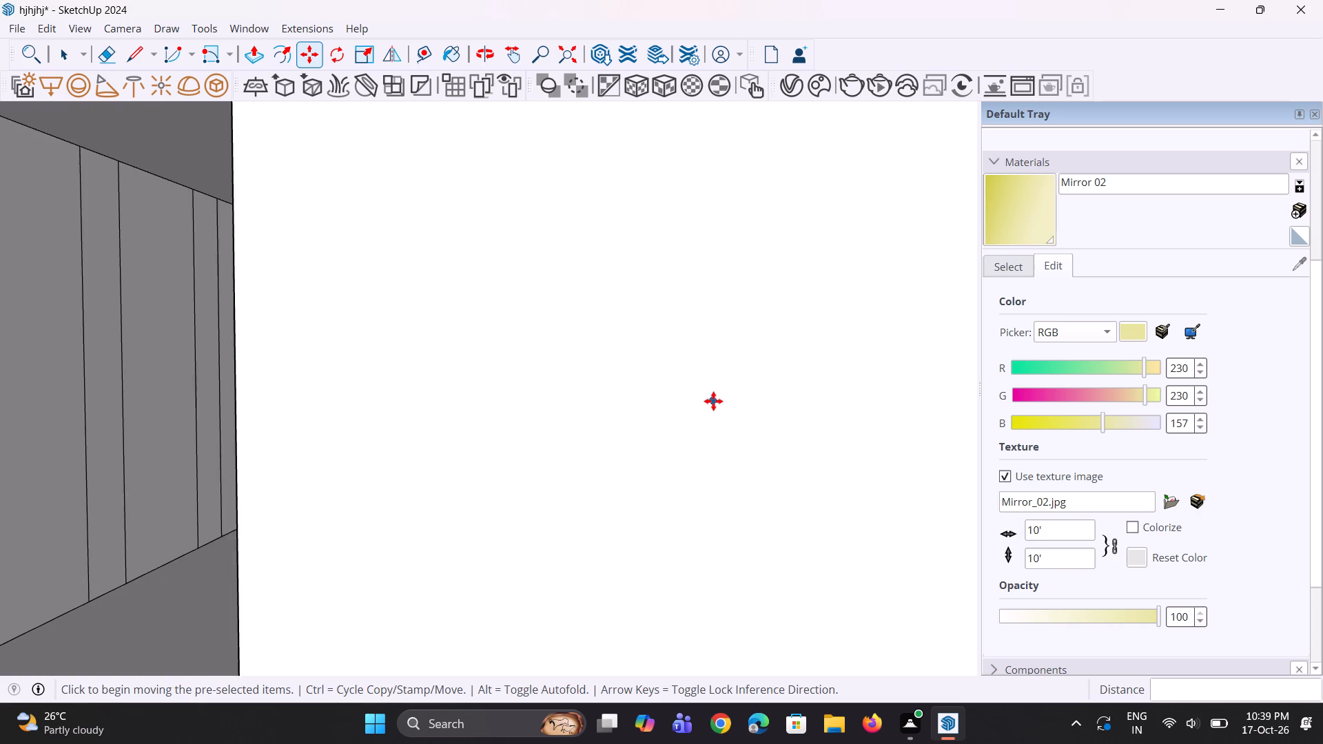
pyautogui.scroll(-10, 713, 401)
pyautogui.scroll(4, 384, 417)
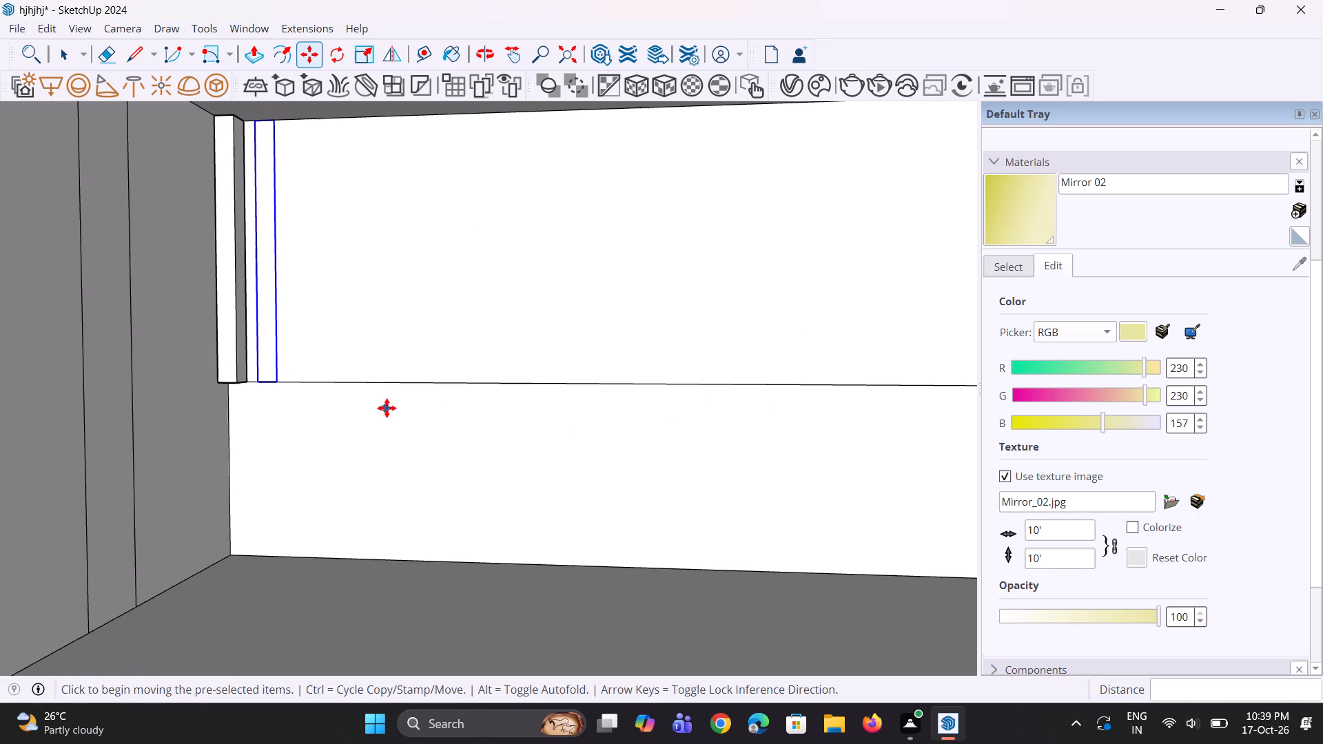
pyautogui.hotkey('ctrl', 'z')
# Explode the raised slat group in the back wall's left corner.
pyautogui.scroll(3, 320, 331)
pyautogui.press('space')
pyautogui.press('space')
pyautogui.click(205, 366)
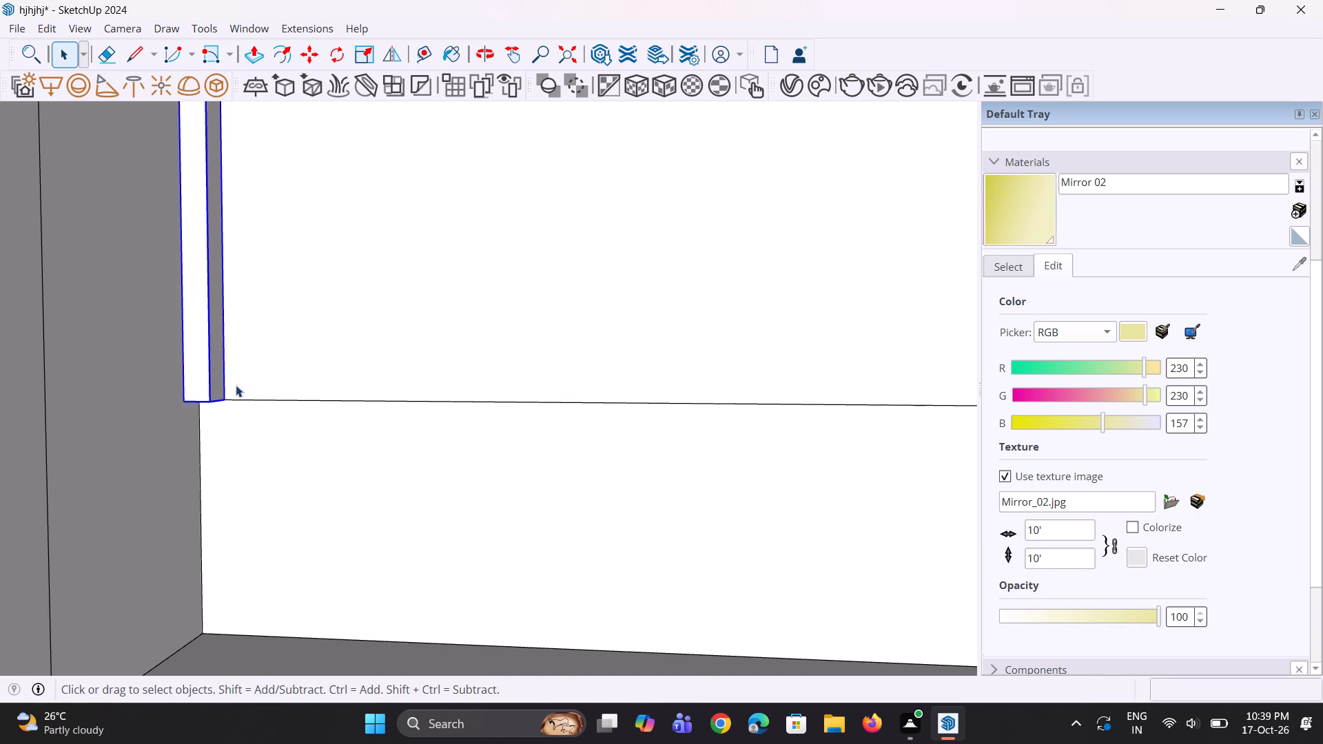
pyautogui.scroll(-5, 238, 386)
pyautogui.scroll(6, 240, 340)
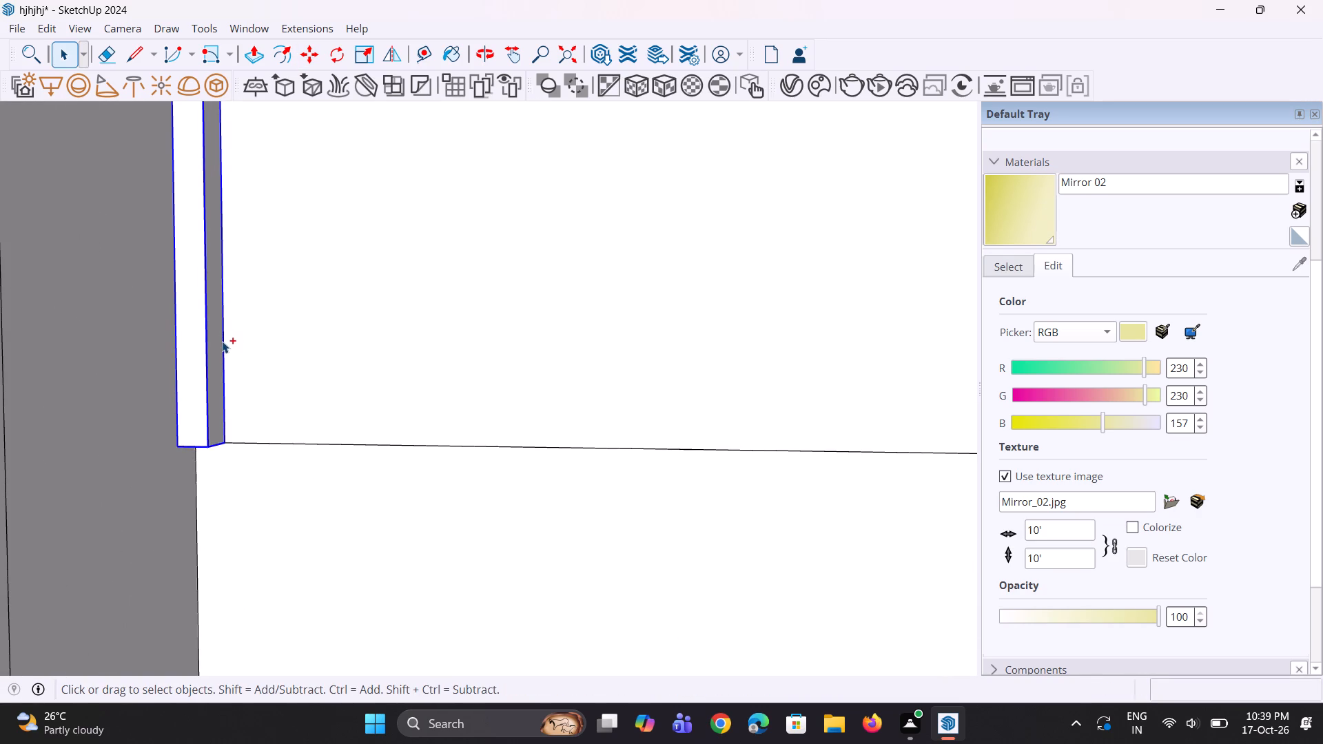
pyautogui.keyDown('ctrl'); pyautogui.click(222, 341); pyautogui.keyUp('ctrl')
pyautogui.rightClick(219, 342)
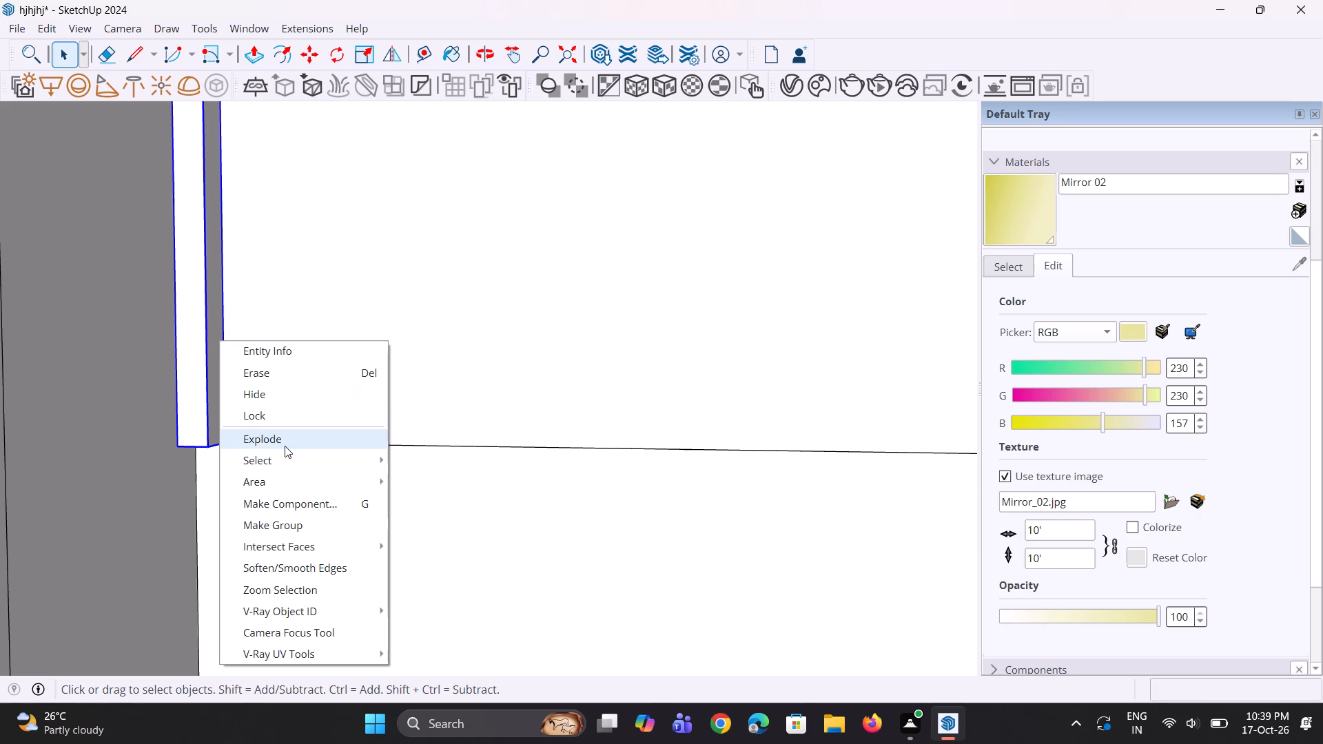
pyautogui.click(297, 437)
# Select the raised slat's front, side and bottom faces and make them a group.
pyautogui.scroll(2, 201, 418)
pyautogui.click(200, 415)
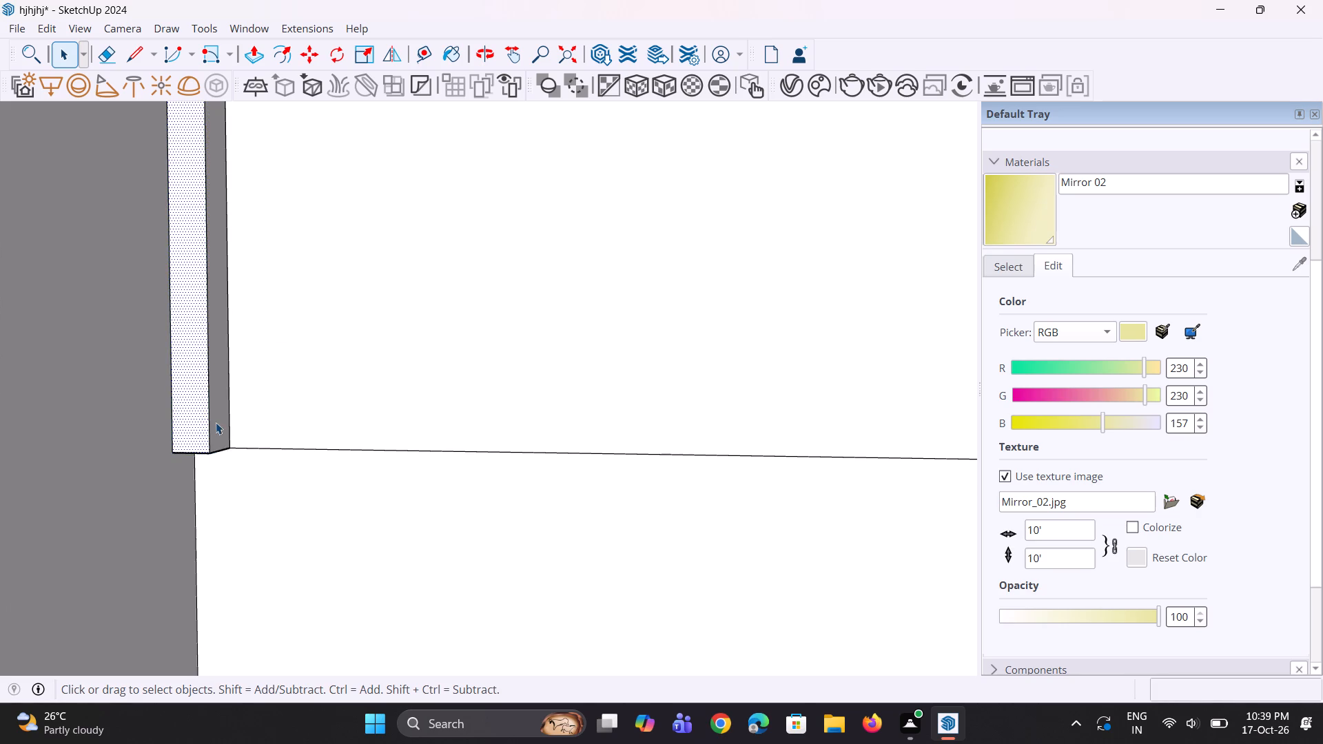
pyautogui.scroll(2, 216, 422)
pyautogui.keyDown('ctrl'); pyautogui.click(216, 422); pyautogui.keyUp('ctrl')
pyautogui.scroll(2, 229, 455)
pyautogui.moveTo(229, 455); pyautogui.dragTo(264, 353, button='middle')
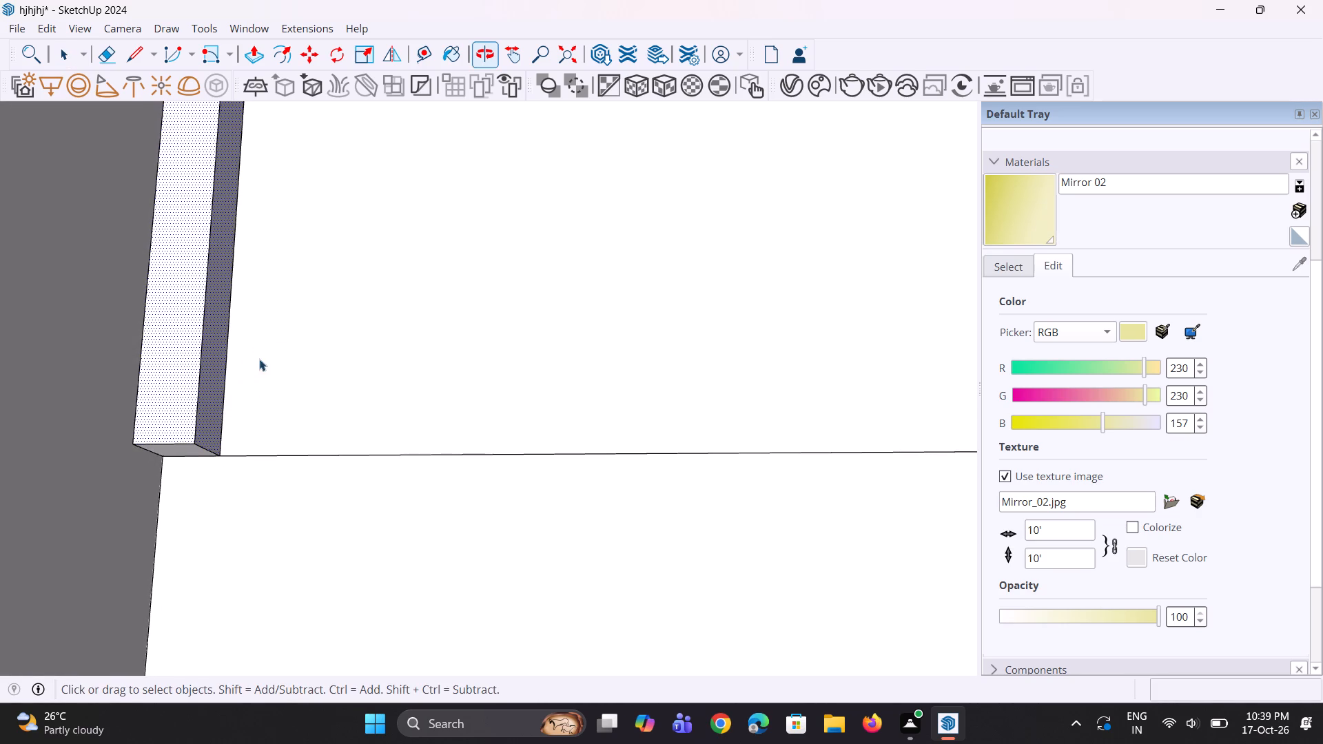
pyautogui.keyDown('ctrl'); pyautogui.click(185, 450); pyautogui.keyUp('ctrl')
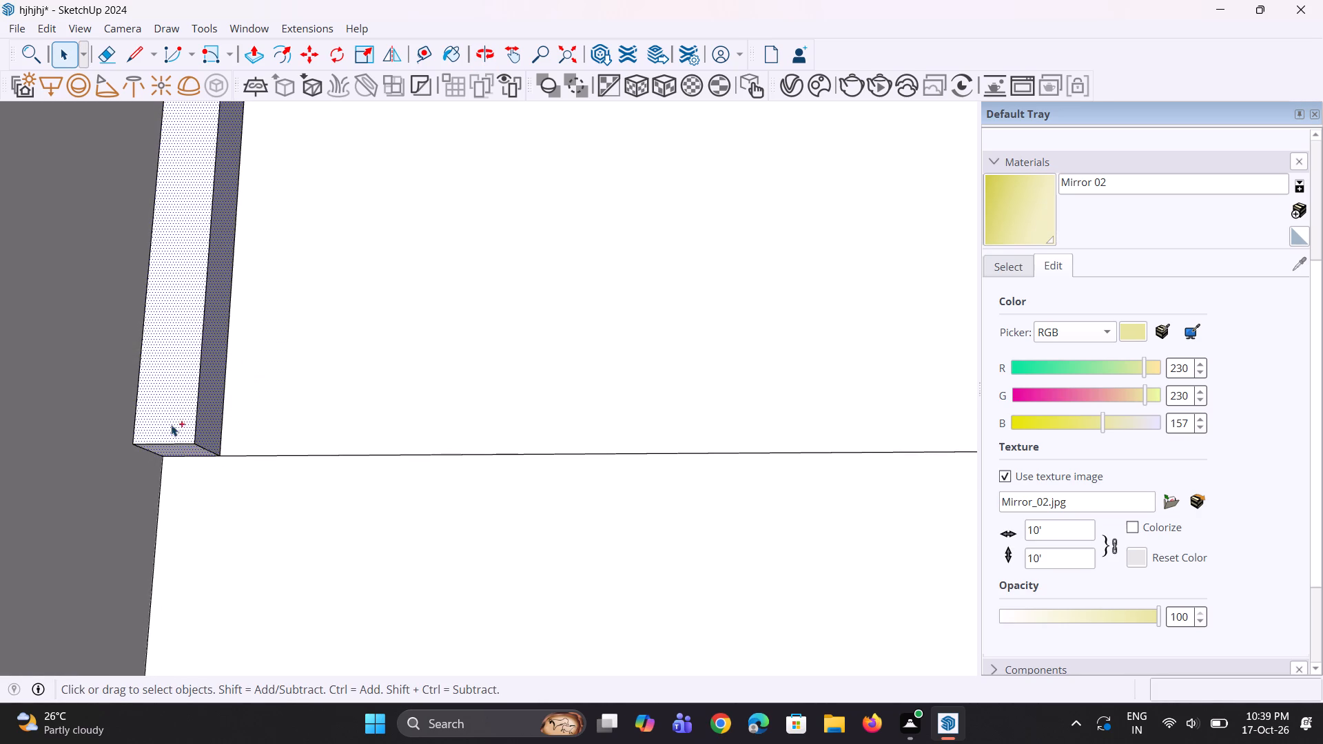
pyautogui.keyDown('ctrl'); pyautogui.rightClick(167, 413); pyautogui.keyUp('ctrl')
pyautogui.click(249, 578)
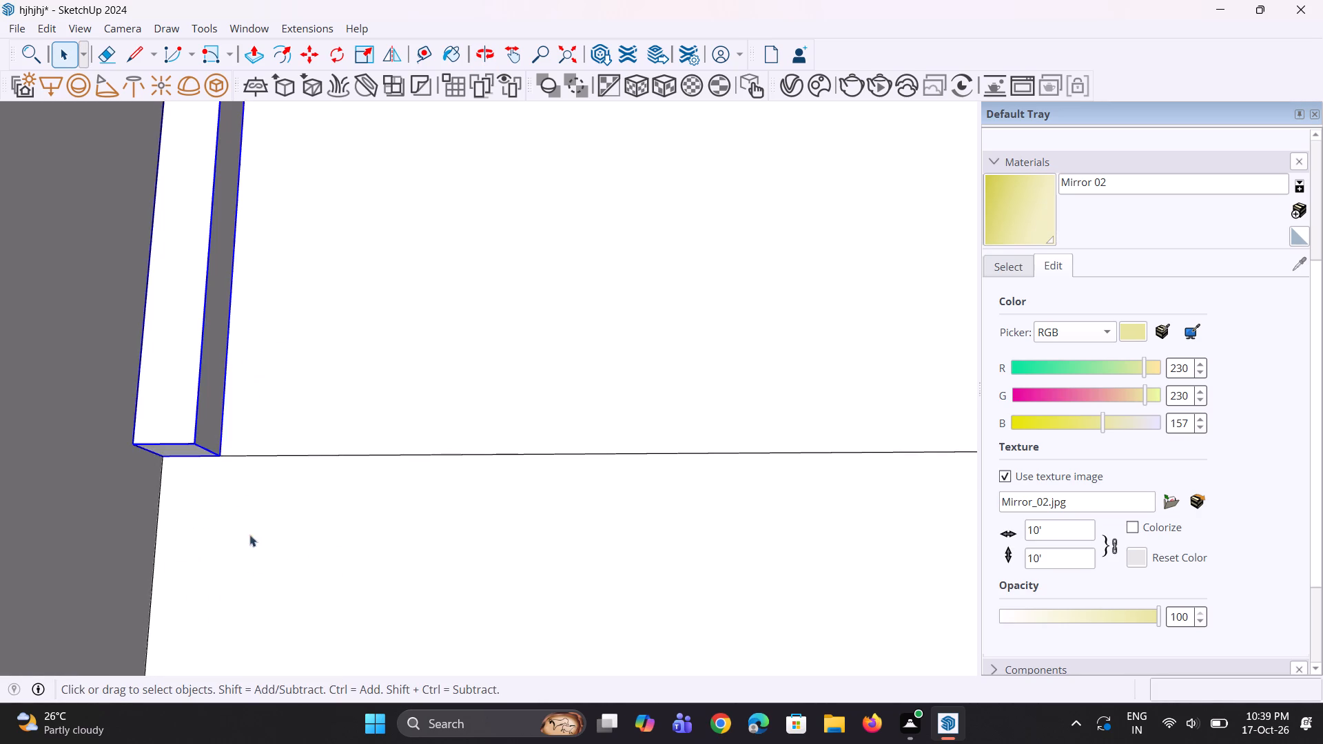
# Copy the new slat group about 9 7/16" along the back wall's horizontal line, leaving a narrow gap beside the original.
pyautogui.scroll(-4, 209, 415)
pyautogui.moveTo(209, 415); pyautogui.dragTo(201, 492, button='middle')
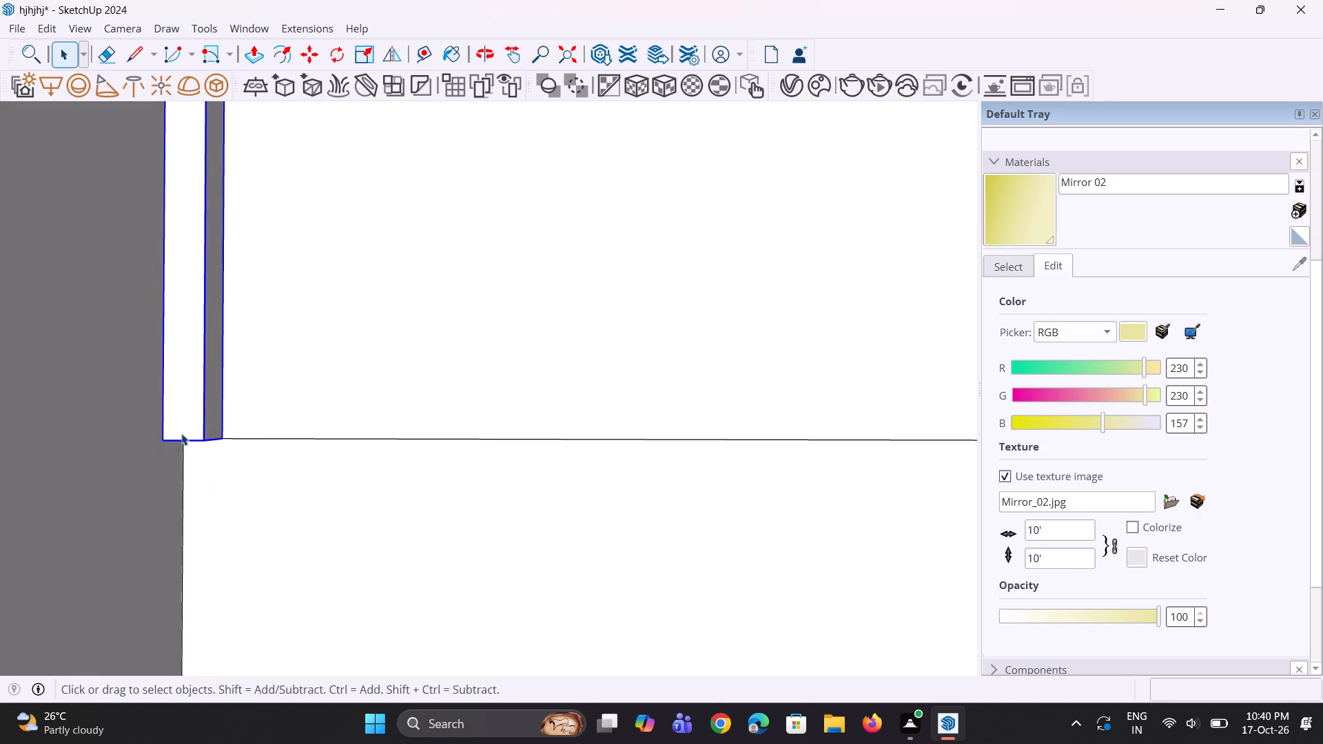
pyautogui.scroll(-3, 181, 433)
pyautogui.moveTo(181, 433); pyautogui.dragTo(243, 455, button='middle')
pyautogui.scroll(1, 192, 418)
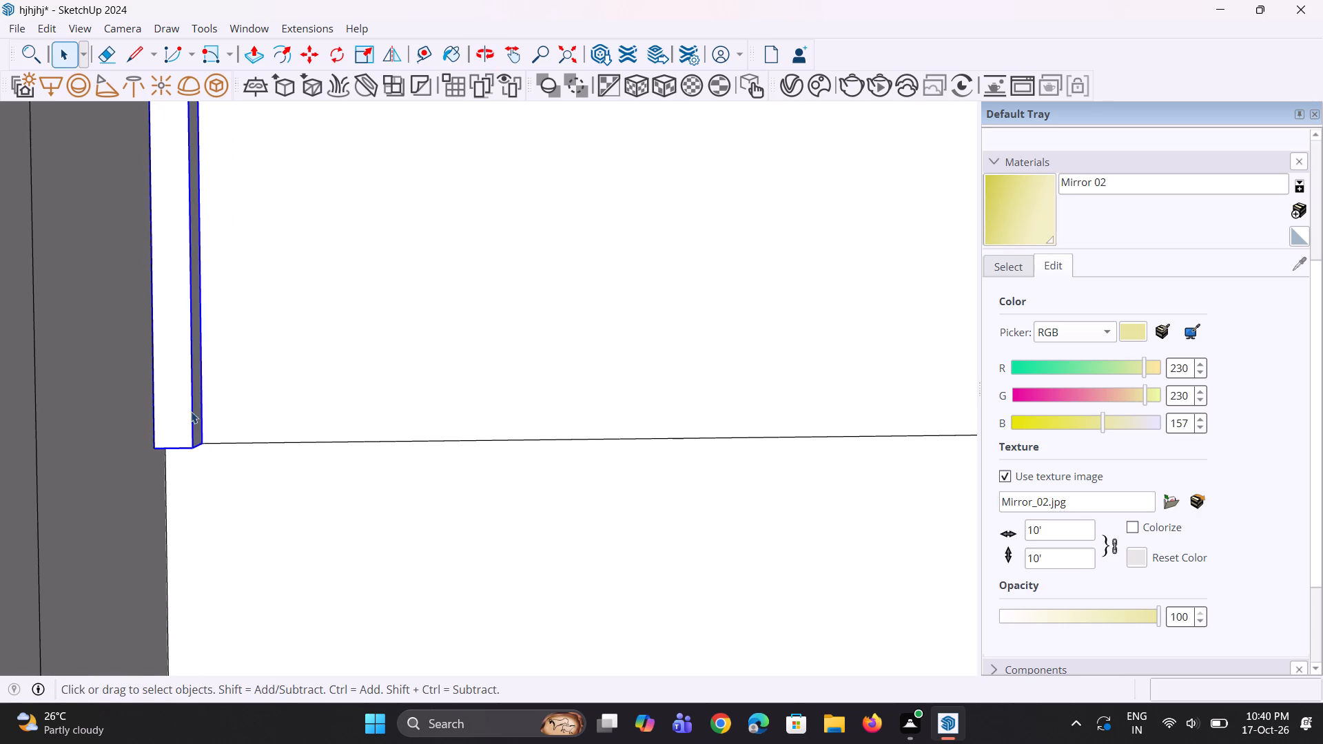
pyautogui.click(212, 486)
pyautogui.click(182, 421)
pyautogui.scroll(3, 187, 441)
pyautogui.moveTo(187, 442); pyautogui.dragTo(138, 427, button='middle')
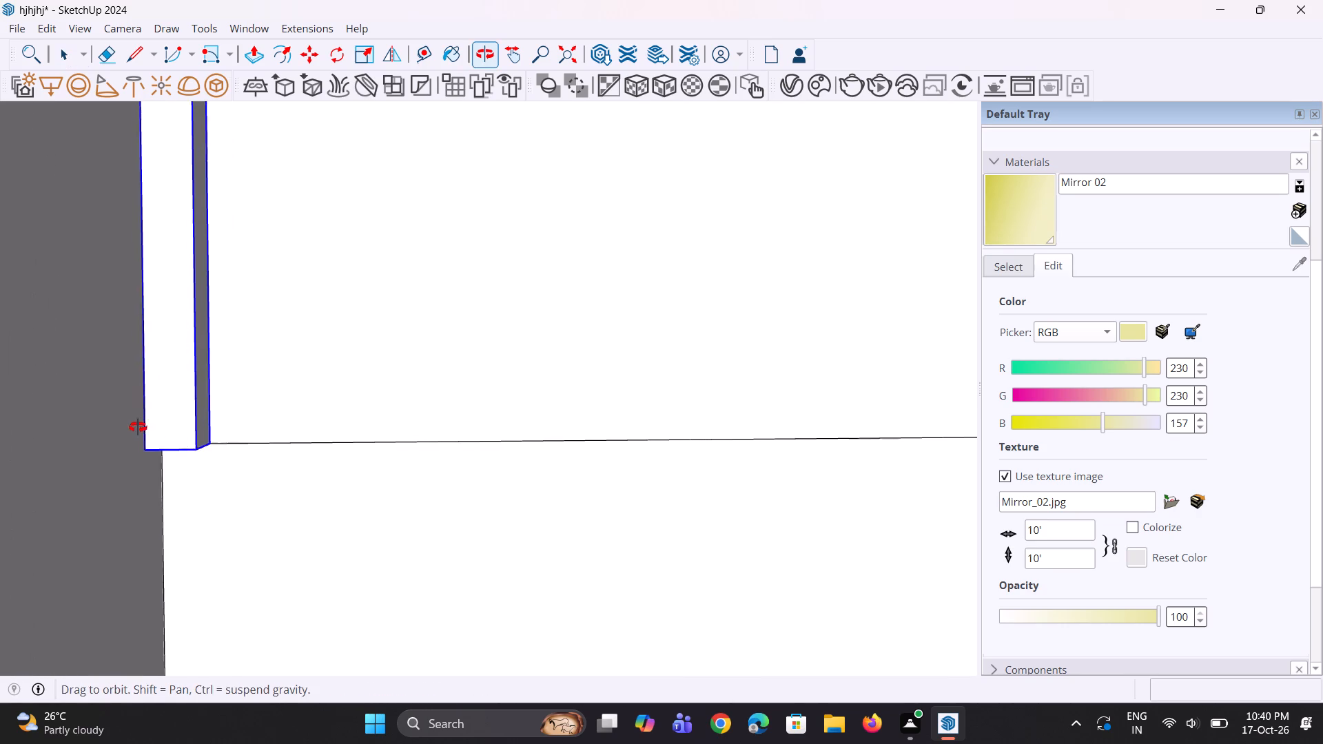
pyautogui.moveTo(138, 427); pyautogui.dragTo(114, 424, button='middle')
pyautogui.press('m')
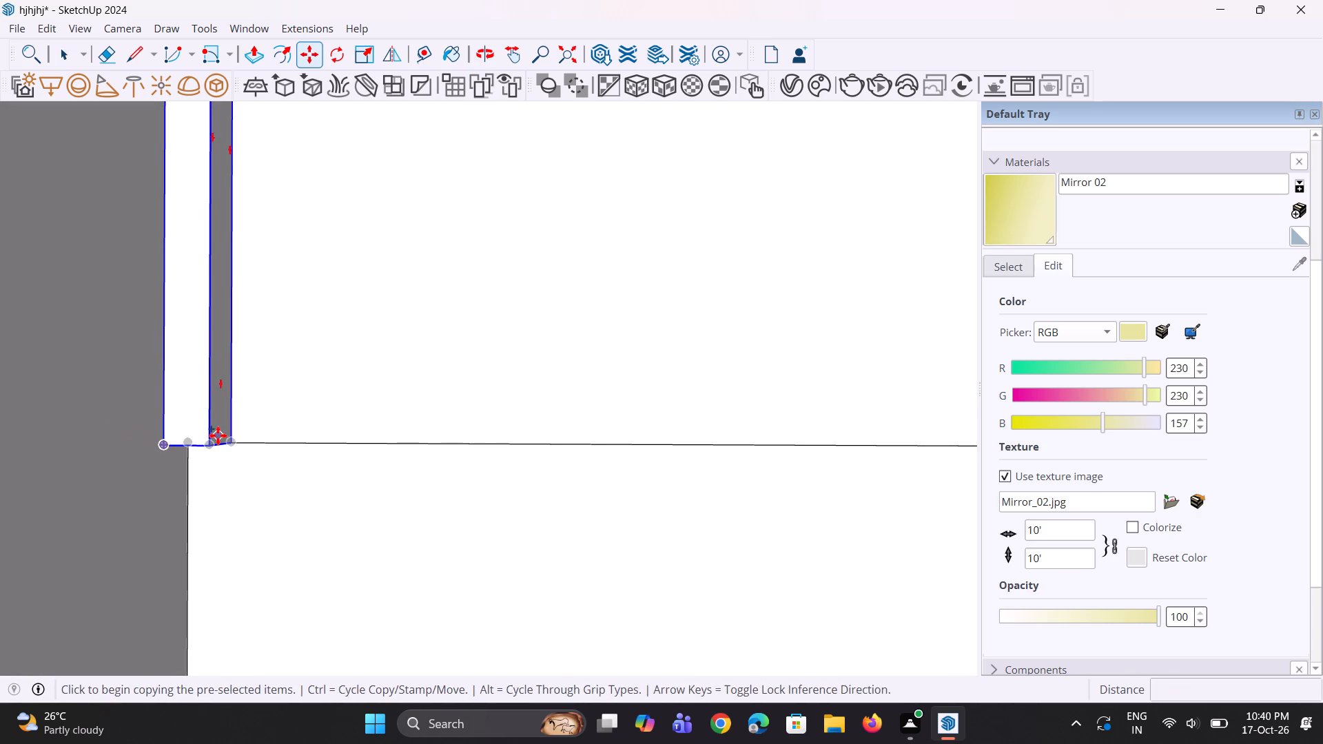
pyautogui.click(227, 437)
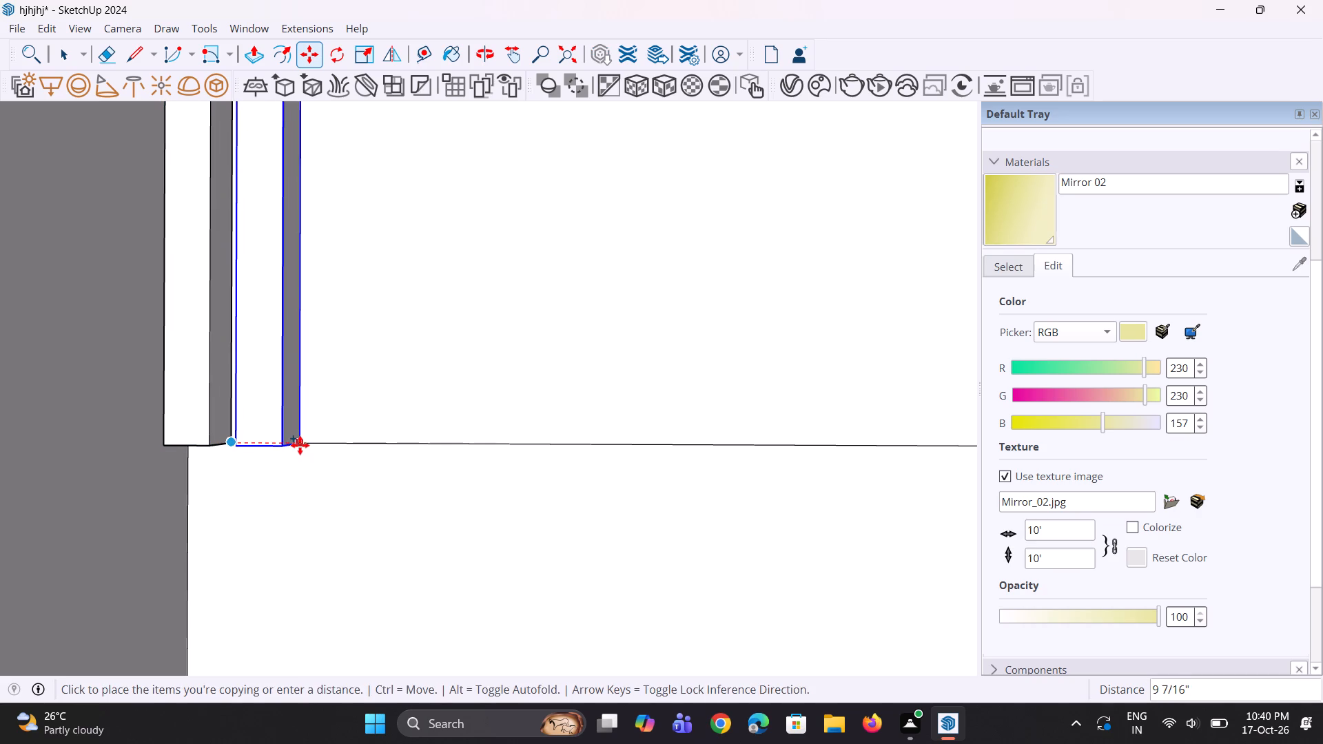
pyautogui.click(300, 445)
# Multiply the slat copy into an array of 35 along the back wall at the same spacing.
pyautogui.scroll(-11, 314, 466)
pyautogui.moveTo(334, 468); pyautogui.dragTo(336, 468, button='middle')
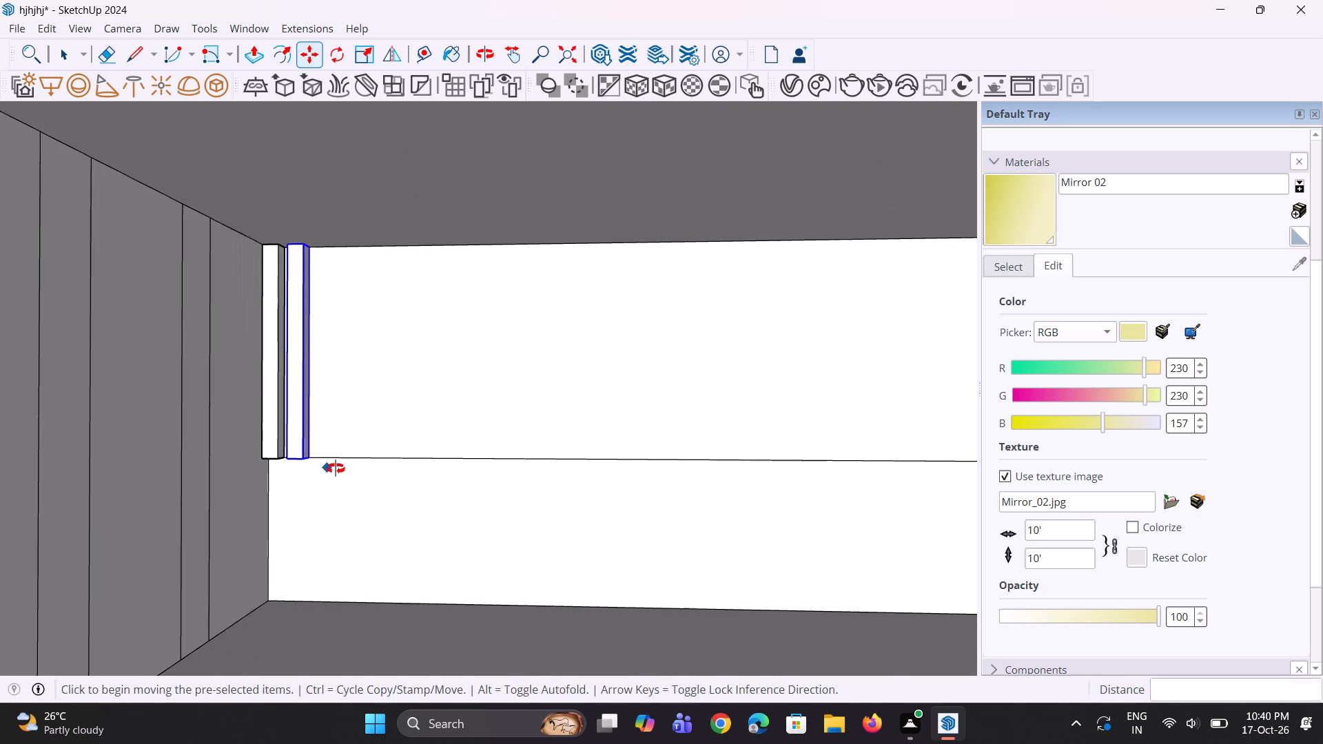
pyautogui.moveTo(336, 468); pyautogui.dragTo(364, 477, button='middle')
pyautogui.press('*')
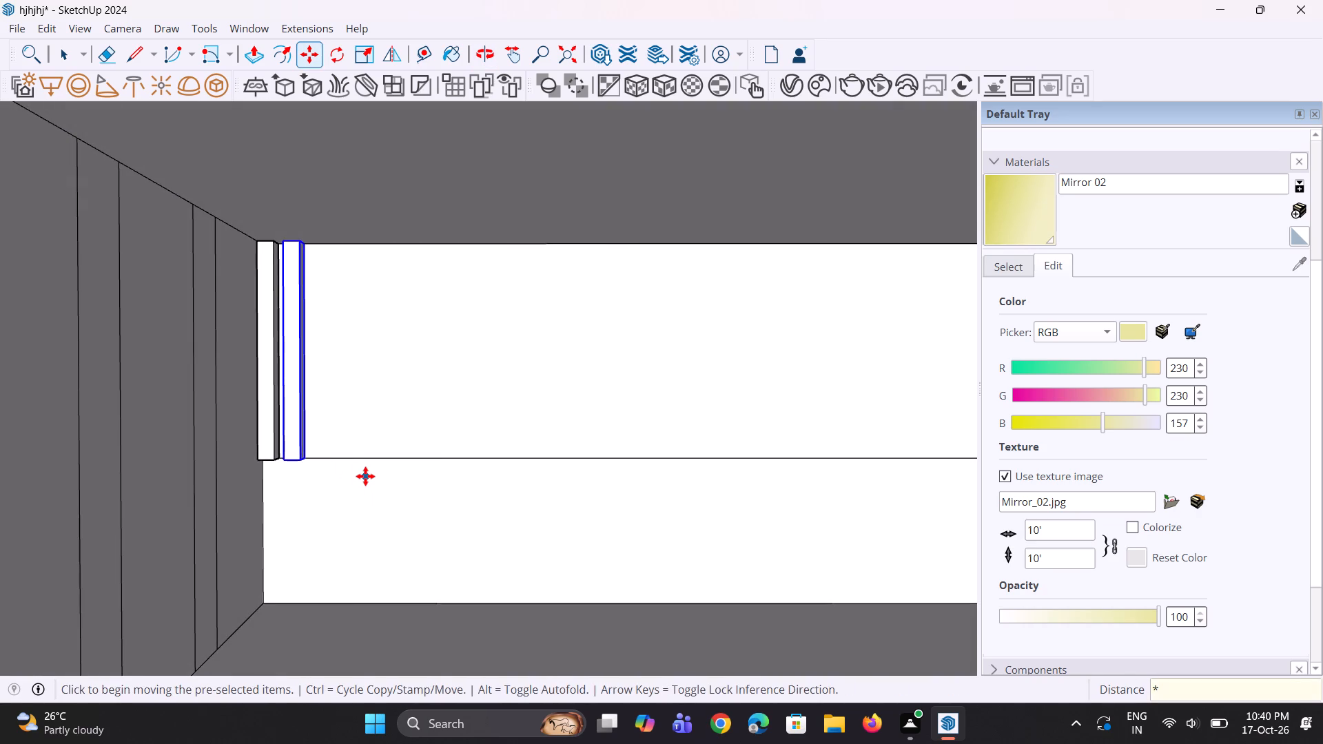
pyautogui.write('35')
pyautogui.press('Return')
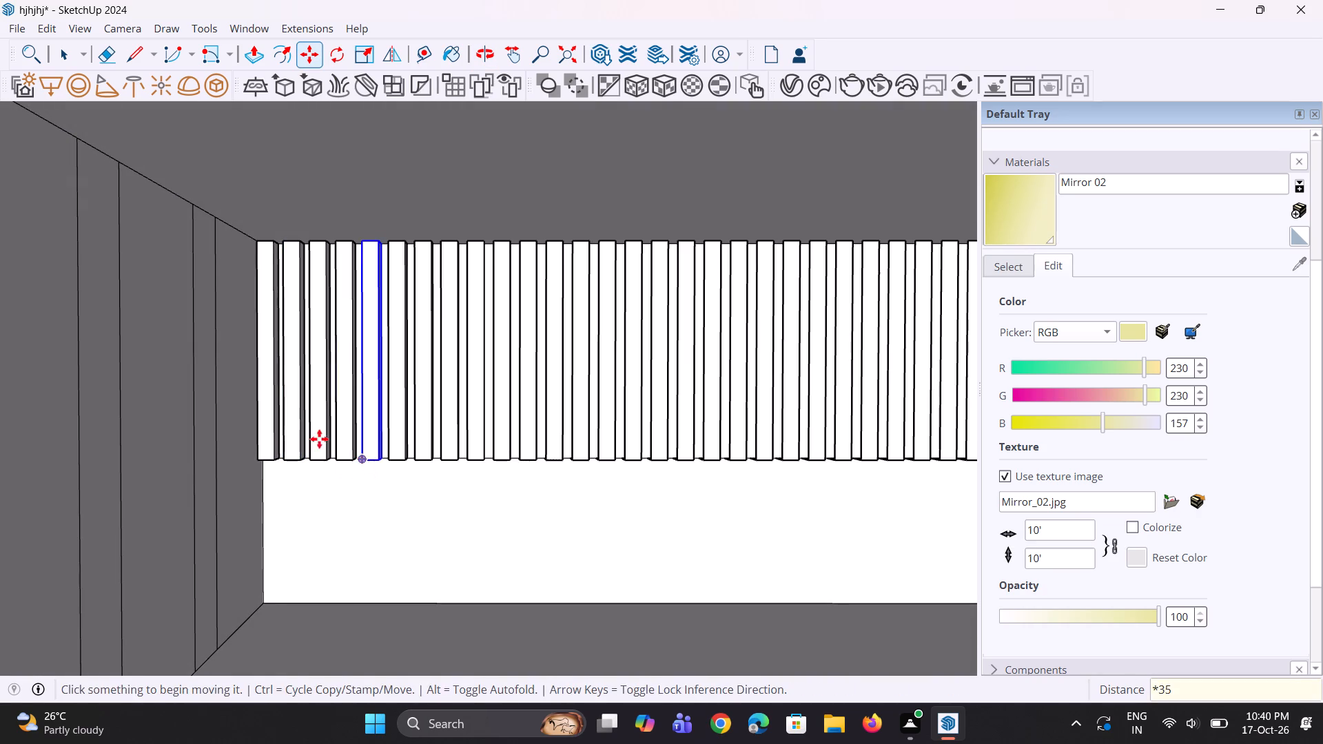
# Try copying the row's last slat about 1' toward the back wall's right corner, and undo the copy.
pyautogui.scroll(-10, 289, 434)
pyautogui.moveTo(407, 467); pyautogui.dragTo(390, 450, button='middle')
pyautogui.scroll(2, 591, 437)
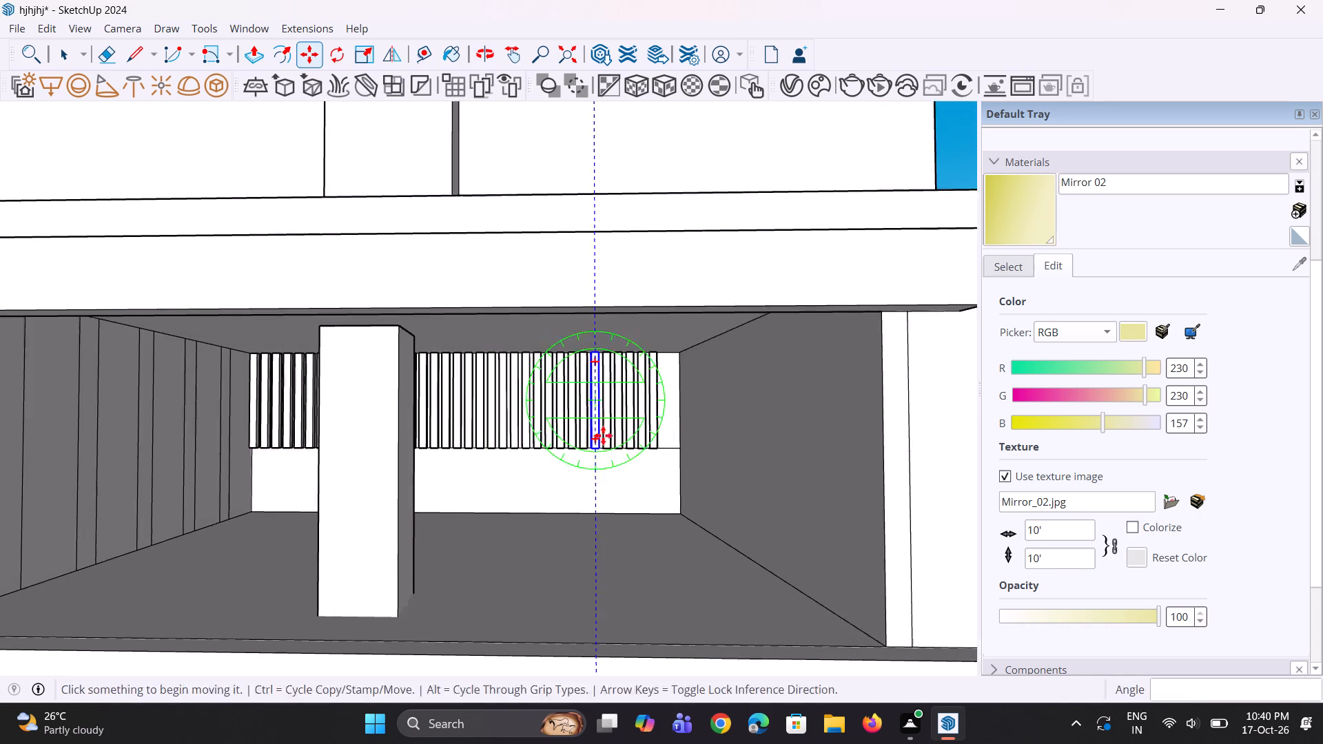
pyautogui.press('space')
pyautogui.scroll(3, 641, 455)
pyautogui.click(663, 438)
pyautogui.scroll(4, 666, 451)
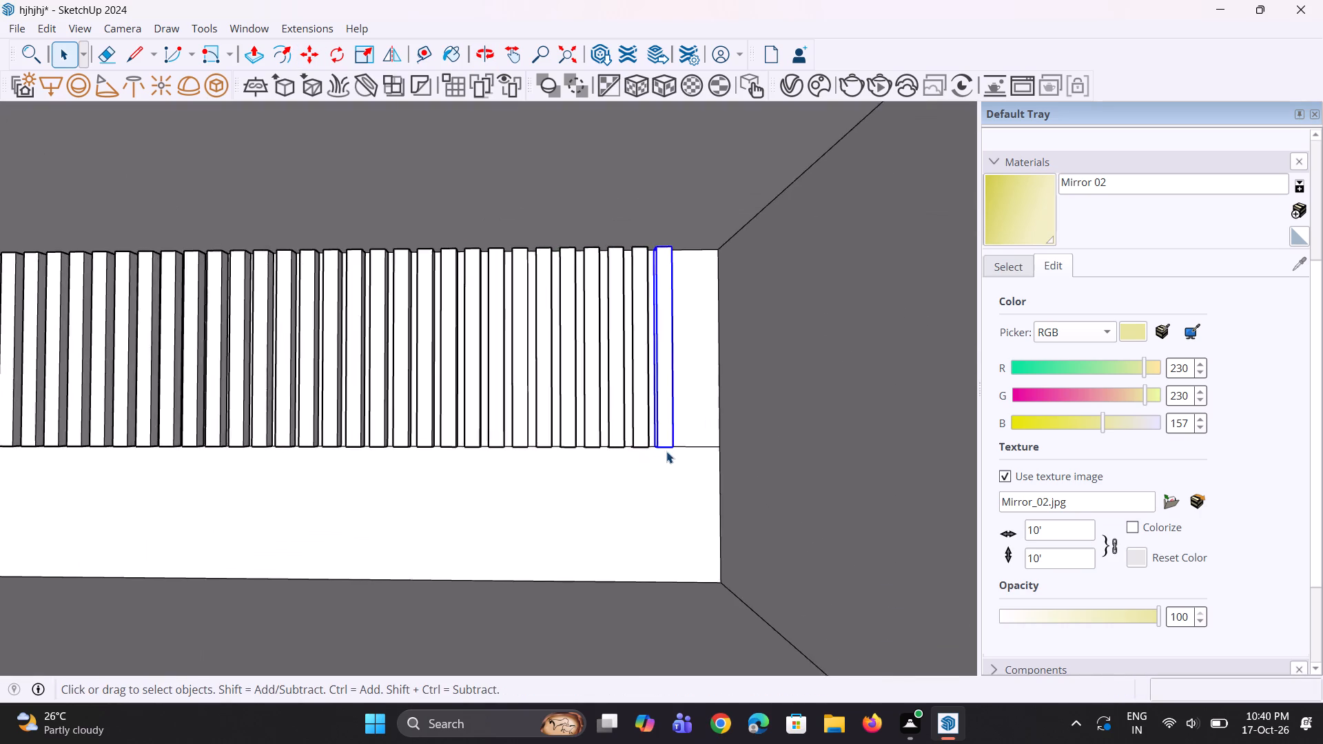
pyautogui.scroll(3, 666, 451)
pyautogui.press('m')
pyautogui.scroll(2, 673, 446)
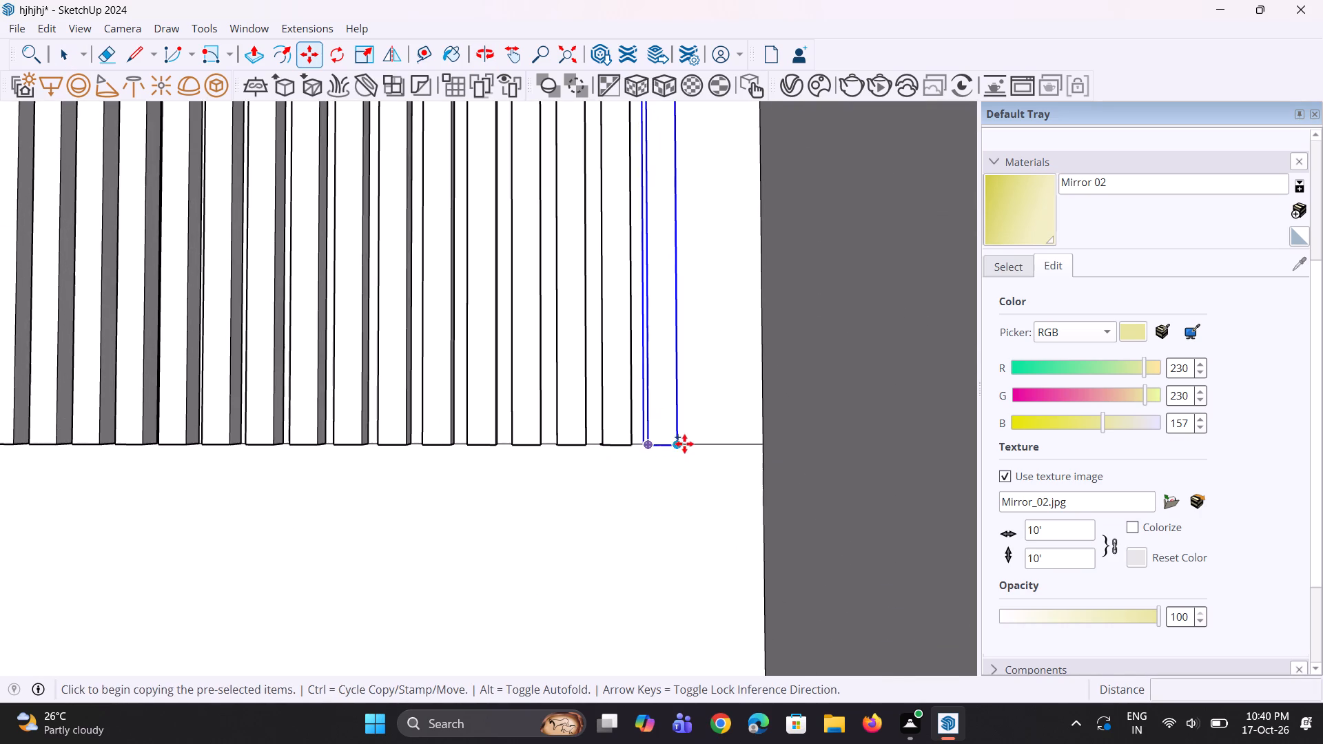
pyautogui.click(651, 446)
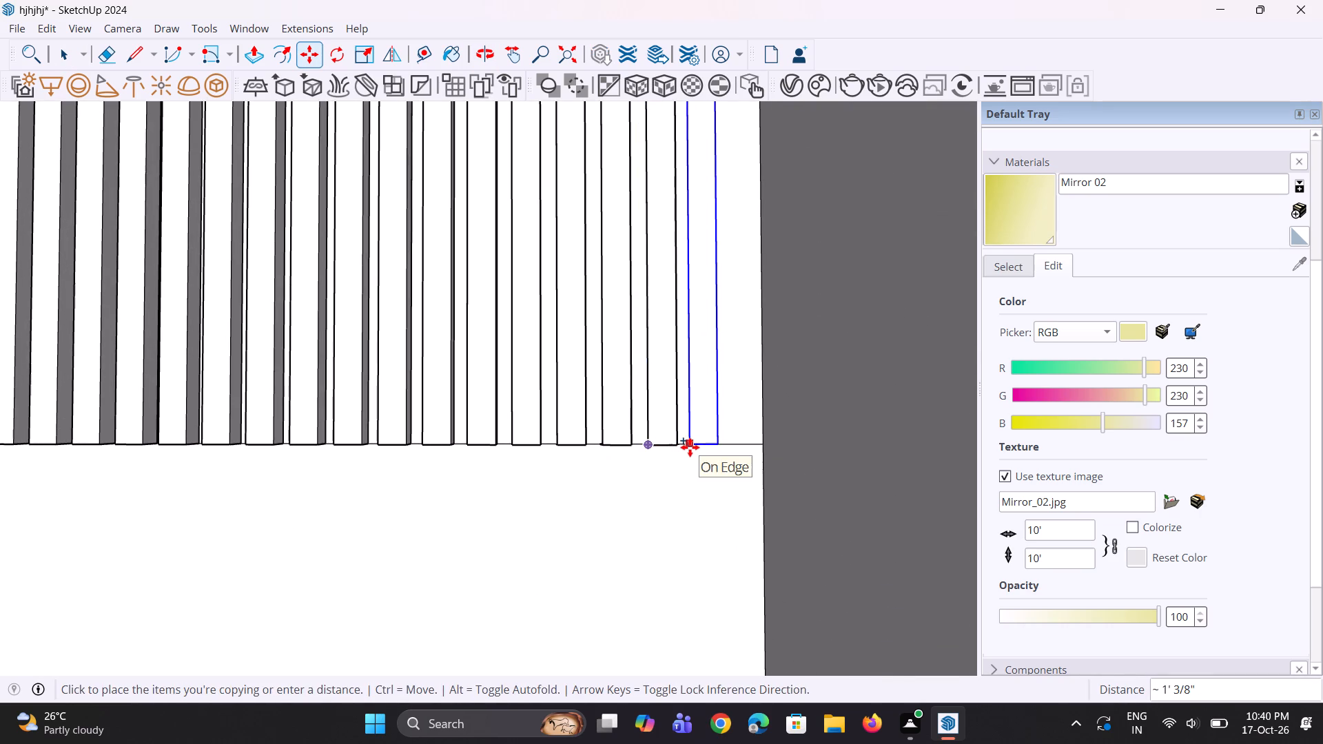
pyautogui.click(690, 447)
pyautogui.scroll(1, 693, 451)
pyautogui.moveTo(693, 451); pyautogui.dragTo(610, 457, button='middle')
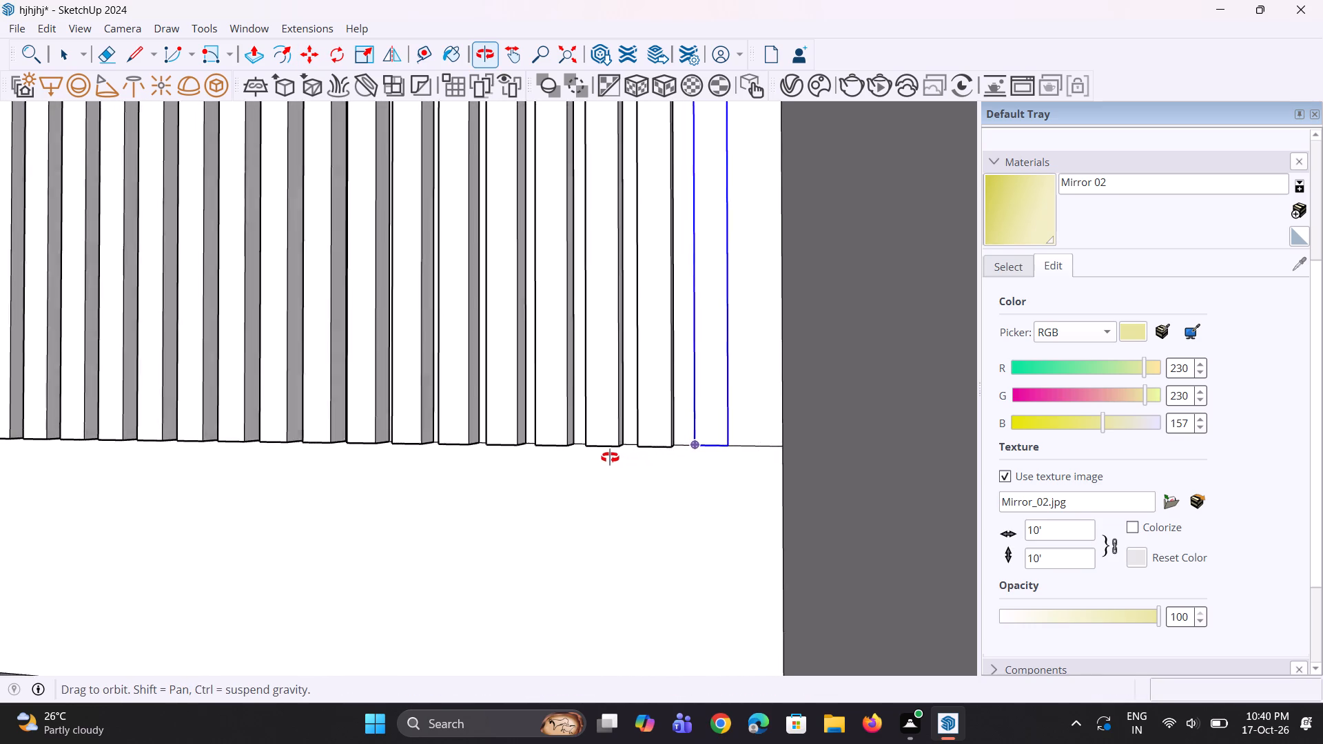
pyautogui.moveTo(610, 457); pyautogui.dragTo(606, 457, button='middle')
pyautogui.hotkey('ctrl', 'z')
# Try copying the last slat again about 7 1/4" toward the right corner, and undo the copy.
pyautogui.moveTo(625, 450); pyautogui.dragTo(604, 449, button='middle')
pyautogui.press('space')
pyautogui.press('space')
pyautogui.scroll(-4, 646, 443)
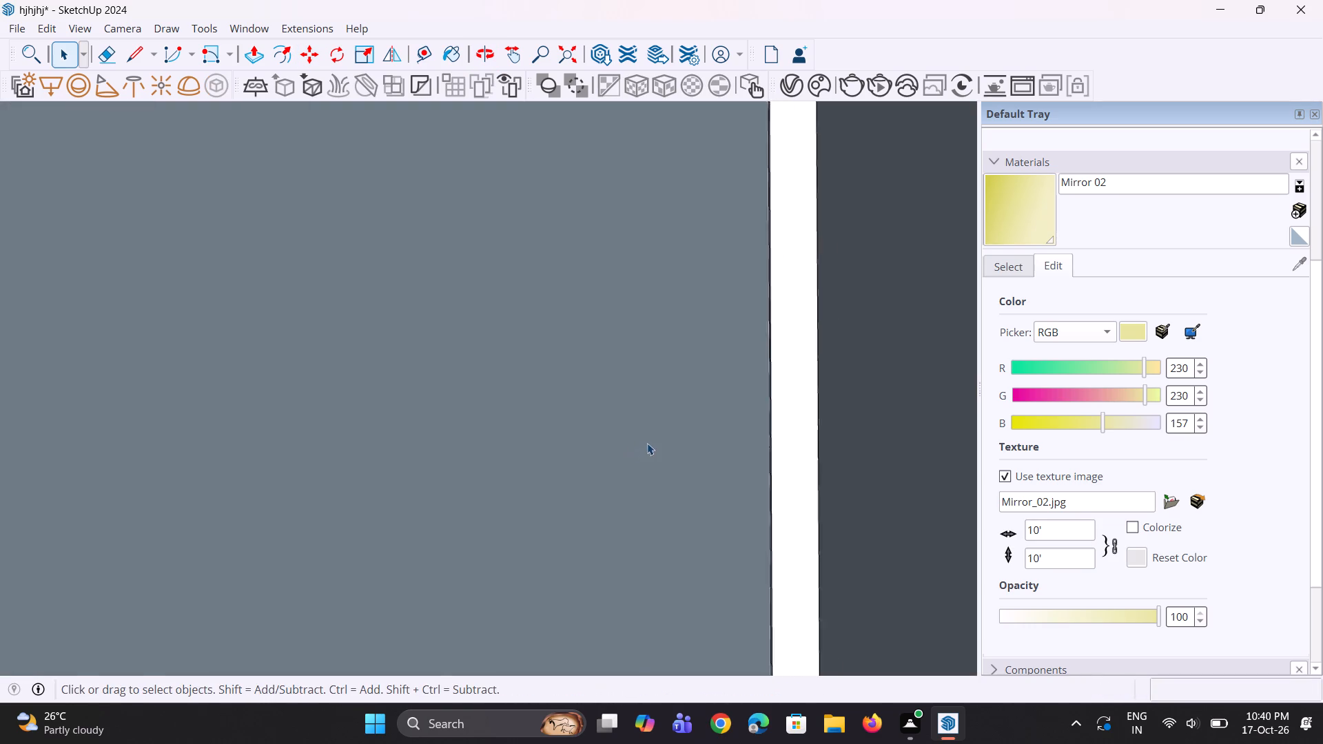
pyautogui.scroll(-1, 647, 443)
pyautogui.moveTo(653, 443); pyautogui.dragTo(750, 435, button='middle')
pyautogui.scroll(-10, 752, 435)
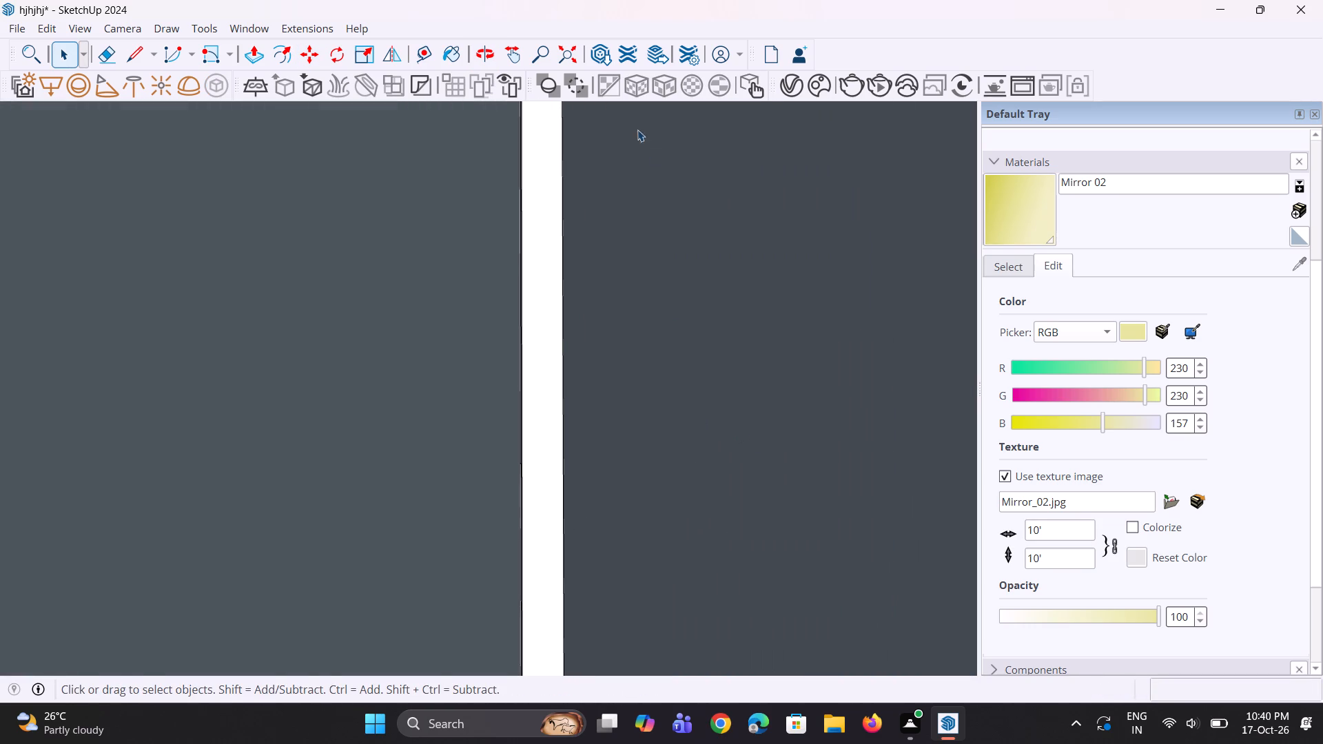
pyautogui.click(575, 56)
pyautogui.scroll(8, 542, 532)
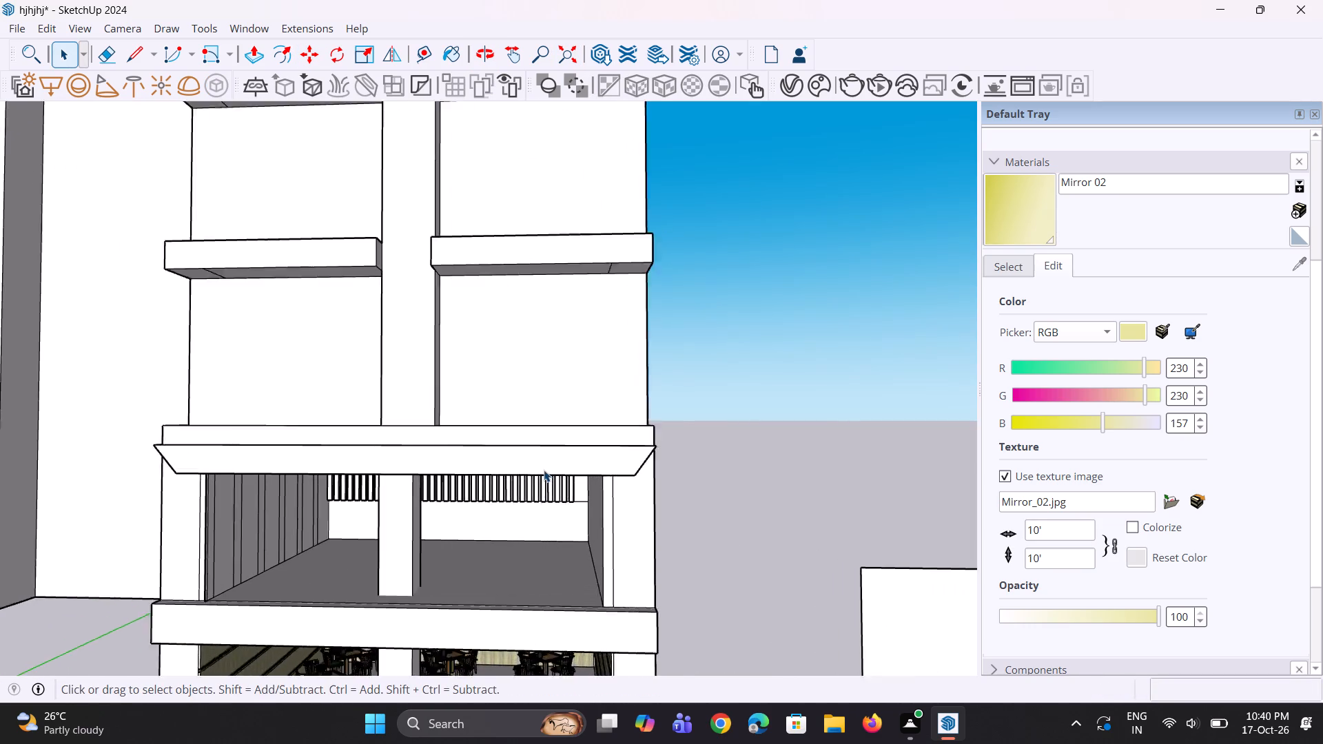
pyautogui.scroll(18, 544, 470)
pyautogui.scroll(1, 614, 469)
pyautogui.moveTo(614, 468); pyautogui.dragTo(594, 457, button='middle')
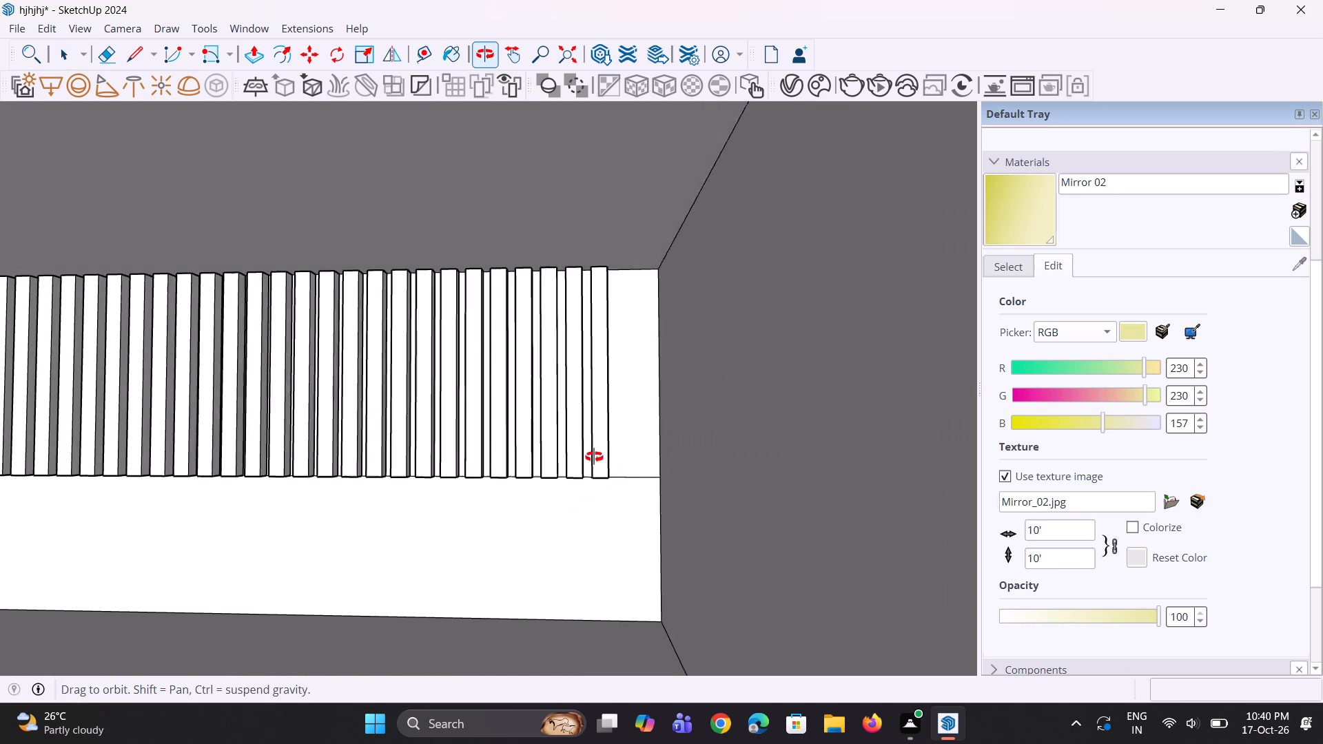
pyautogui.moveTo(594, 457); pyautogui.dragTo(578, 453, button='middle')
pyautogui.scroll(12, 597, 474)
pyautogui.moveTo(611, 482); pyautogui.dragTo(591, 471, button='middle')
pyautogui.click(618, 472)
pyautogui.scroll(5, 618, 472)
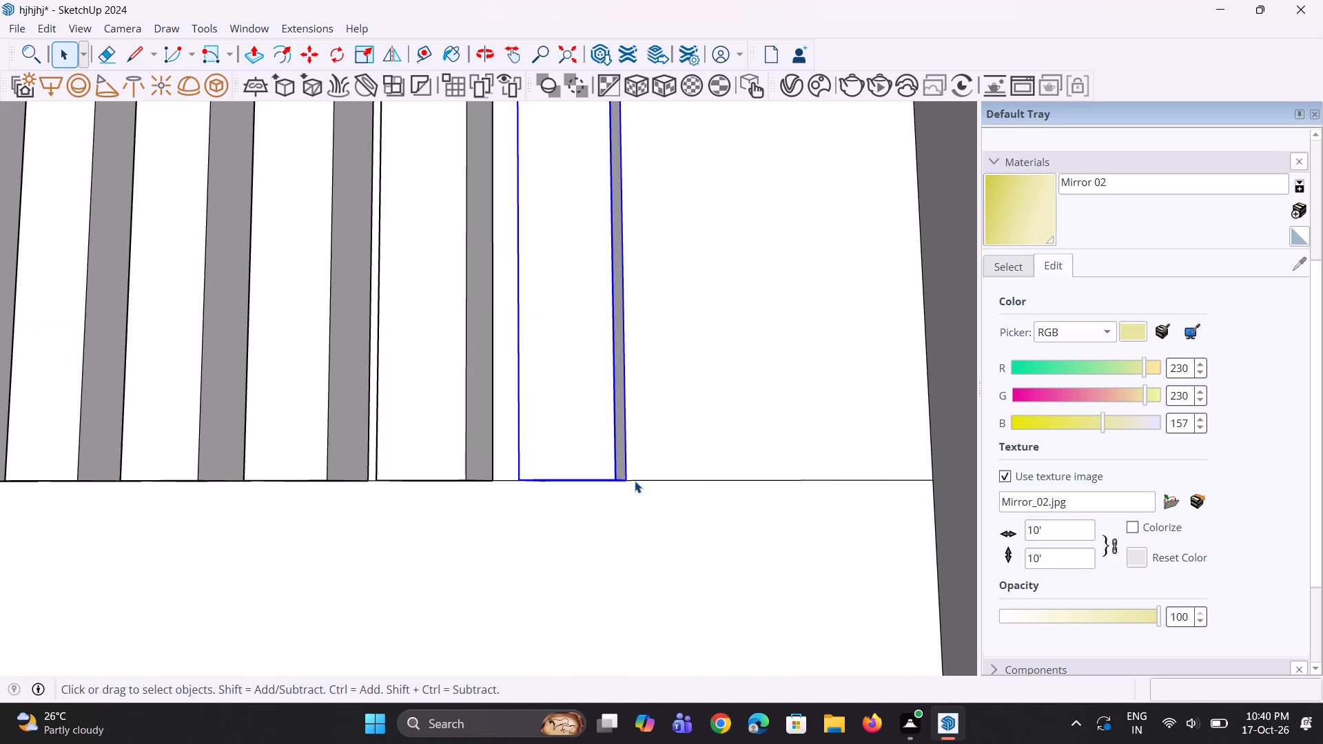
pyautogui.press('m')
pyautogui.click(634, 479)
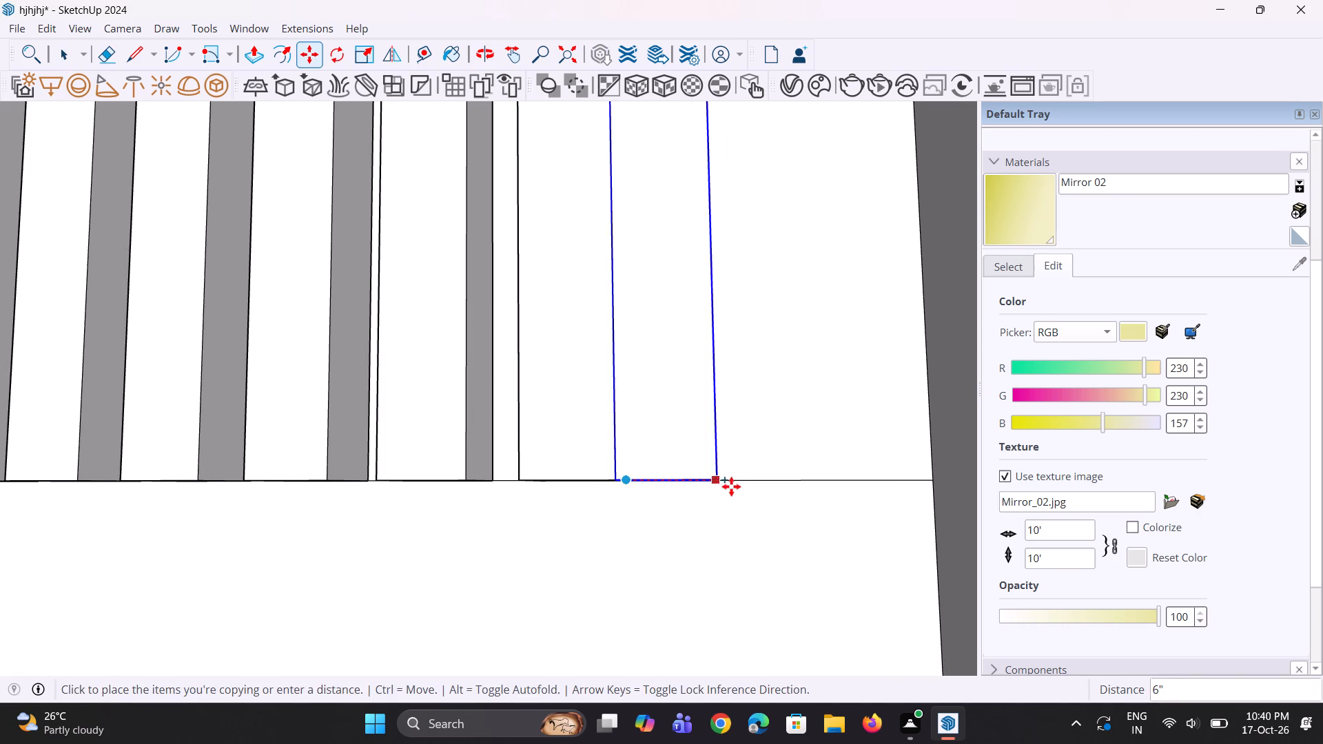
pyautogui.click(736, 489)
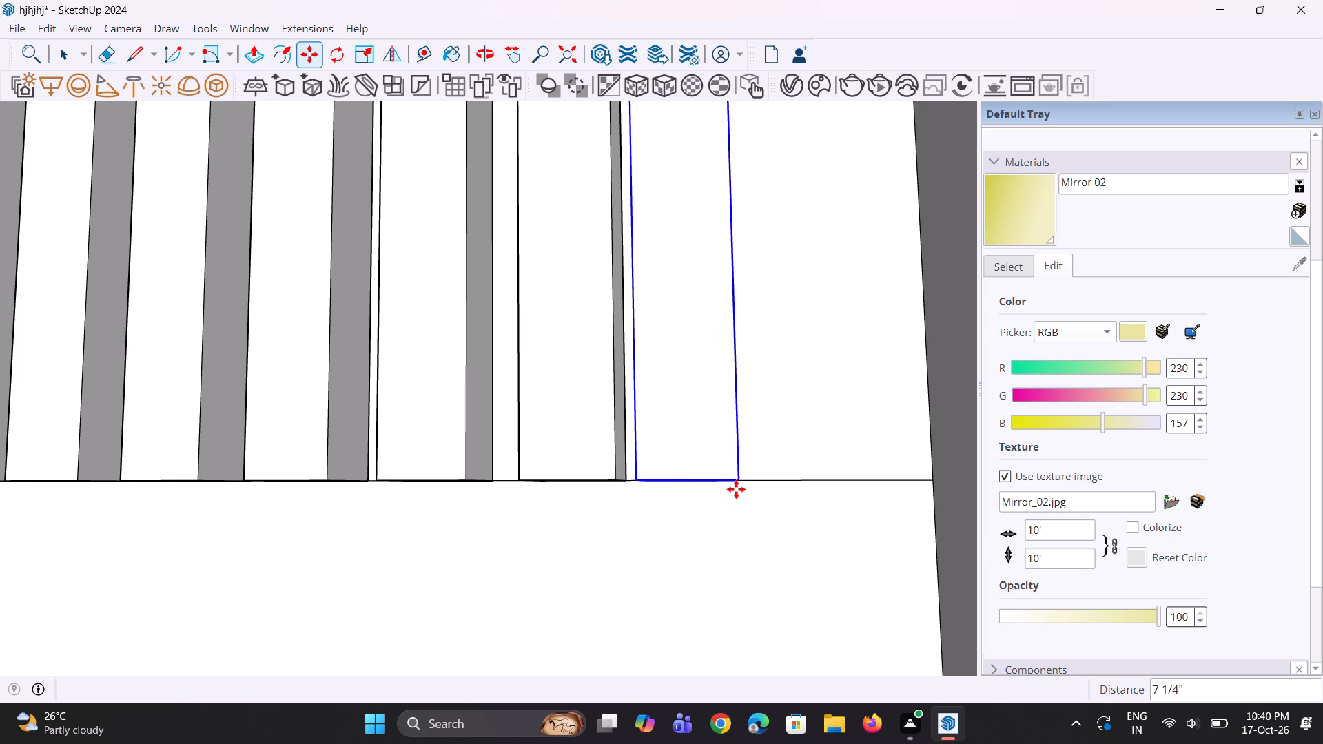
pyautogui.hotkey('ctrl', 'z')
# Copy the row's last slat about 8 5/16" toward the back wall's right corner and multiply it into 2 evenly spaced copies.
pyautogui.scroll(-2, 699, 489)
pyautogui.moveTo(688, 486); pyautogui.dragTo(658, 463, button='middle')
pyautogui.press('space')
pyautogui.scroll(3, 608, 479)
pyautogui.click(603, 470)
pyautogui.scroll(1, 603, 470)
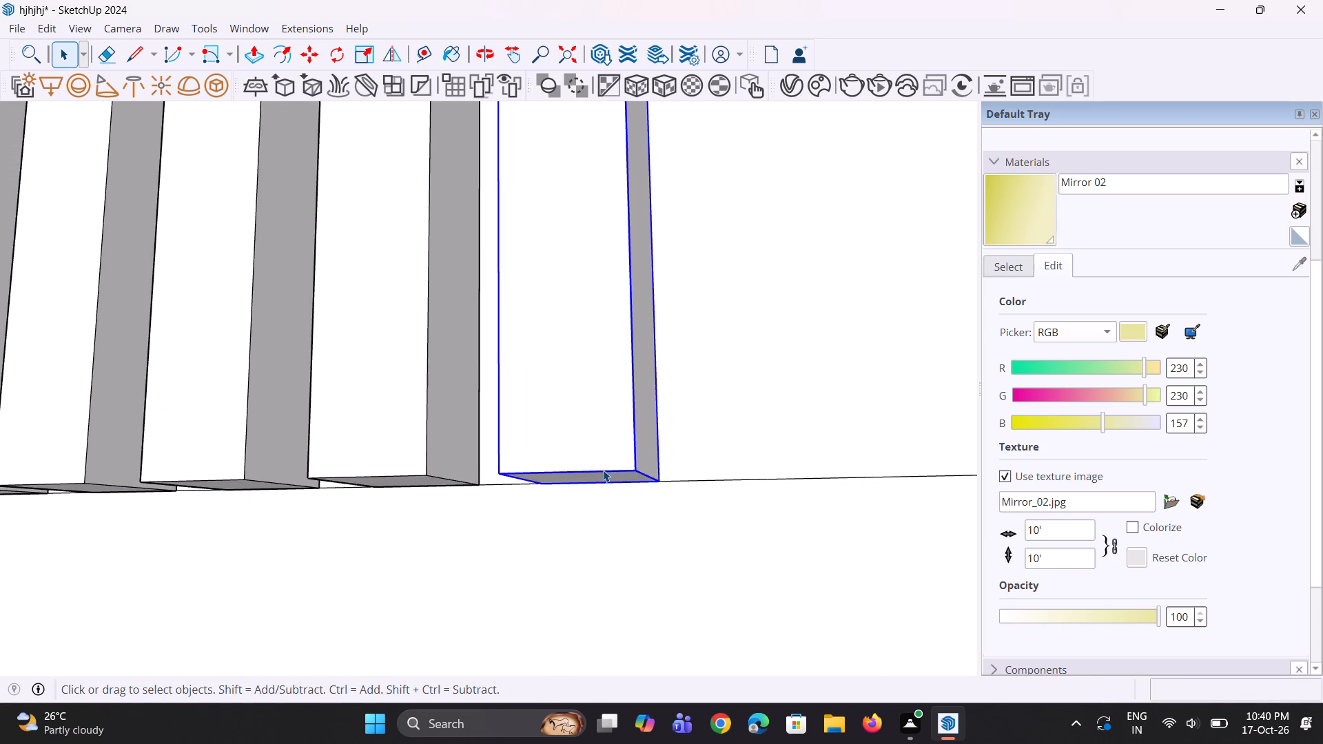
pyautogui.press('m')
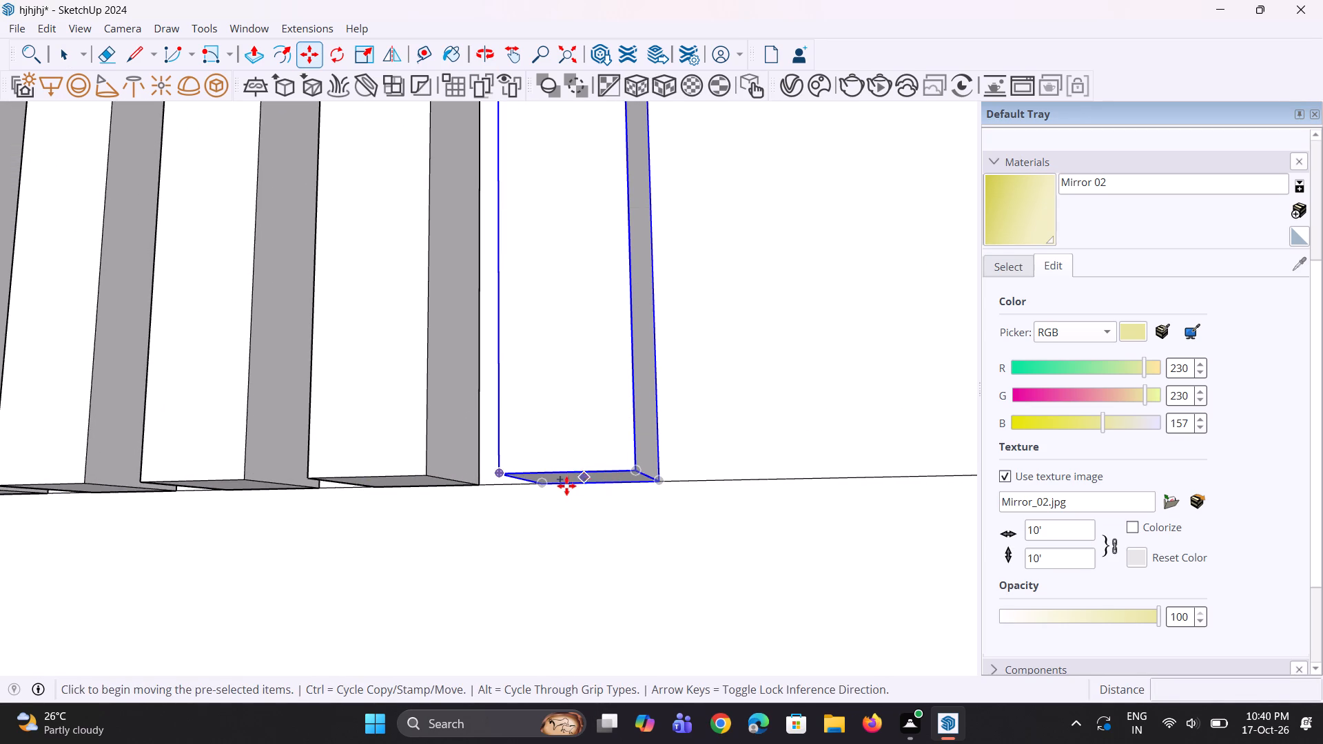
pyautogui.click(544, 486)
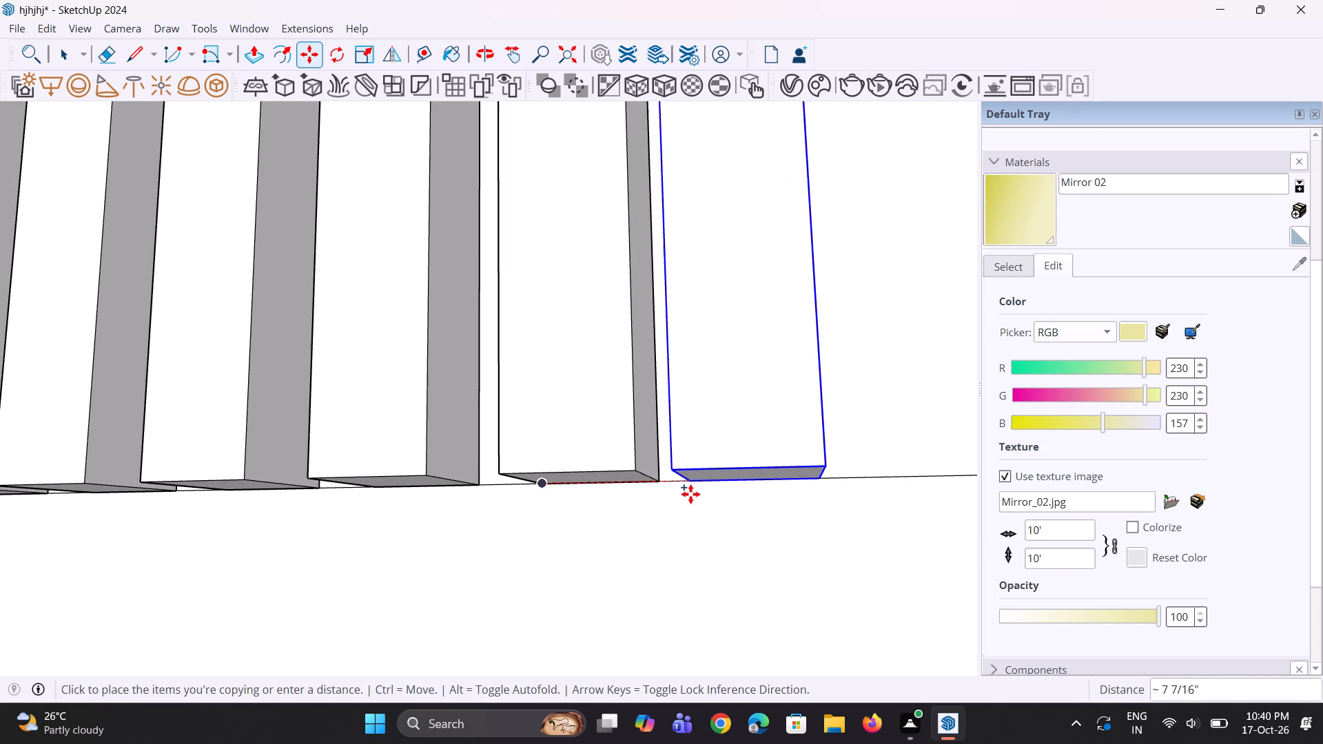
pyautogui.click(708, 497)
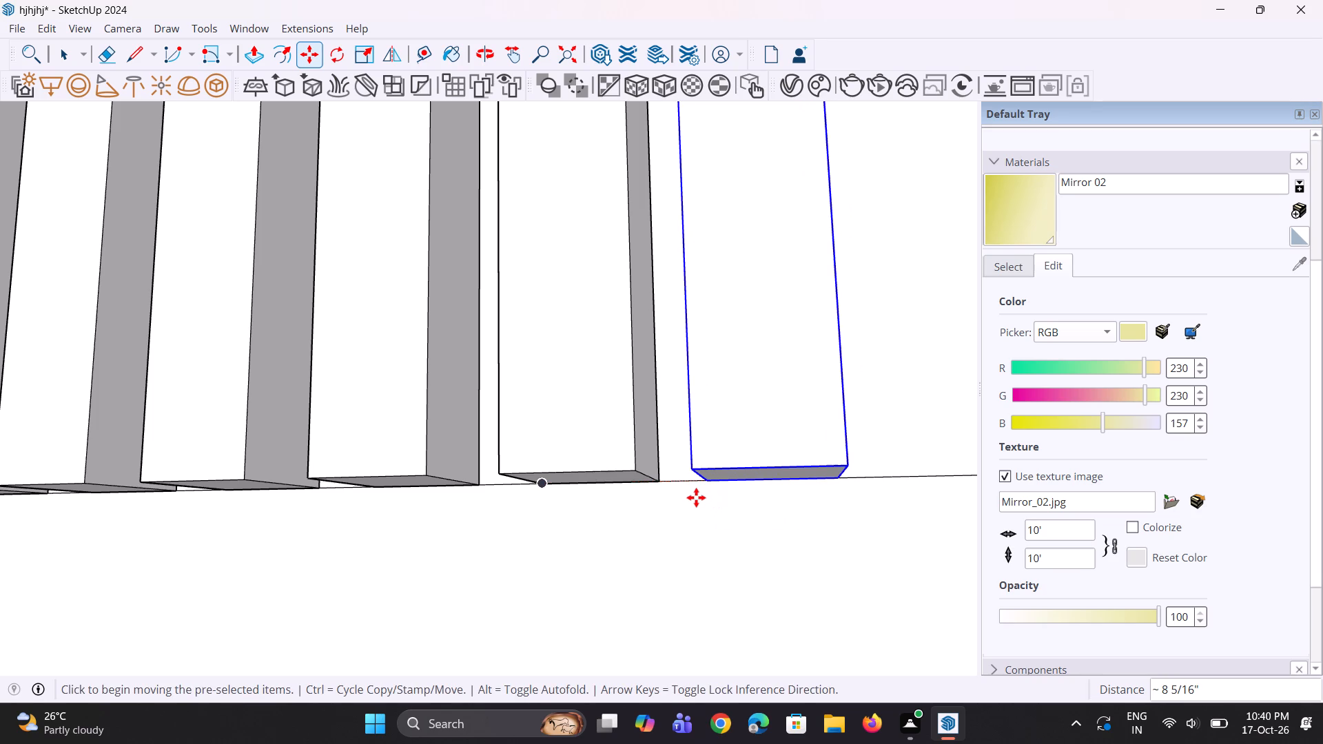
pyautogui.scroll(-10, 696, 497)
pyautogui.moveTo(713, 508); pyautogui.dragTo(790, 526, button='middle')
pyautogui.write('*2')
pyautogui.press('Return')
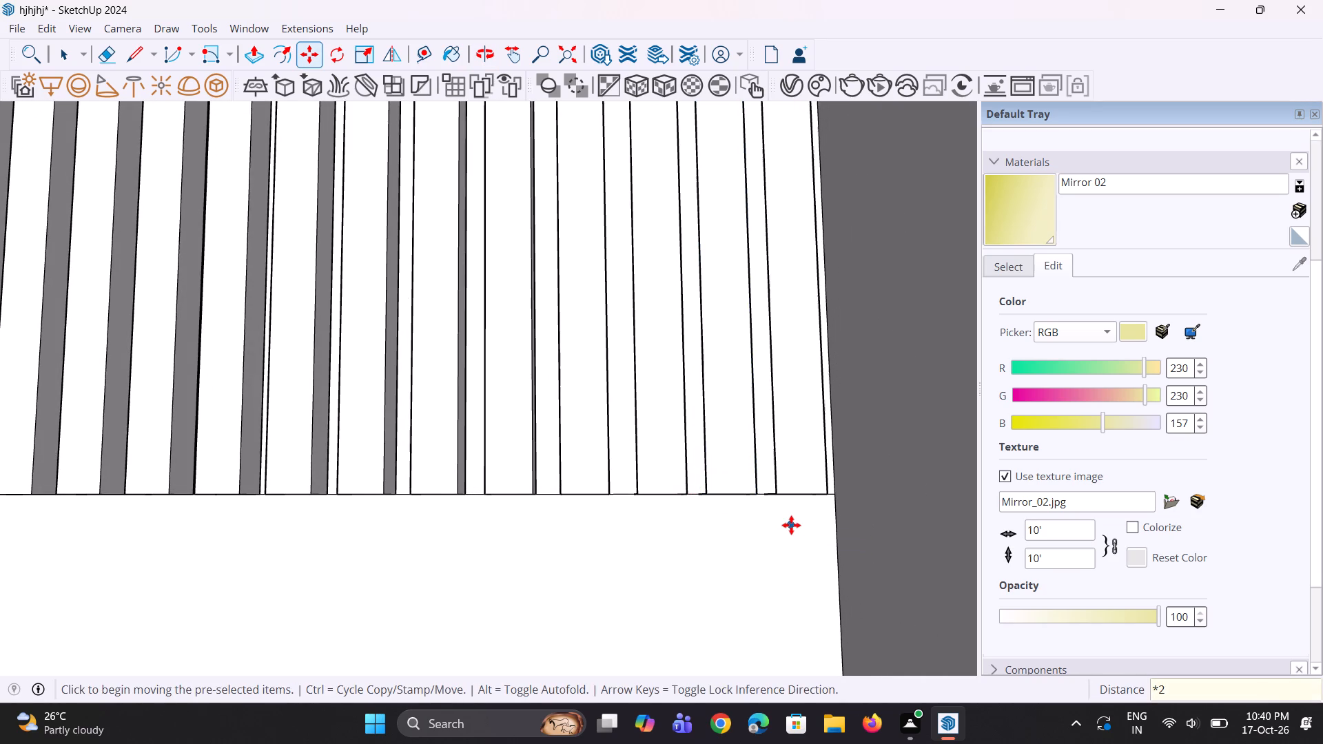
# Examine the slat row from several angles where it meets the back wall's right corner.
pyautogui.scroll(-5, 759, 515)
pyautogui.moveTo(726, 520); pyautogui.dragTo(730, 560, button='middle')
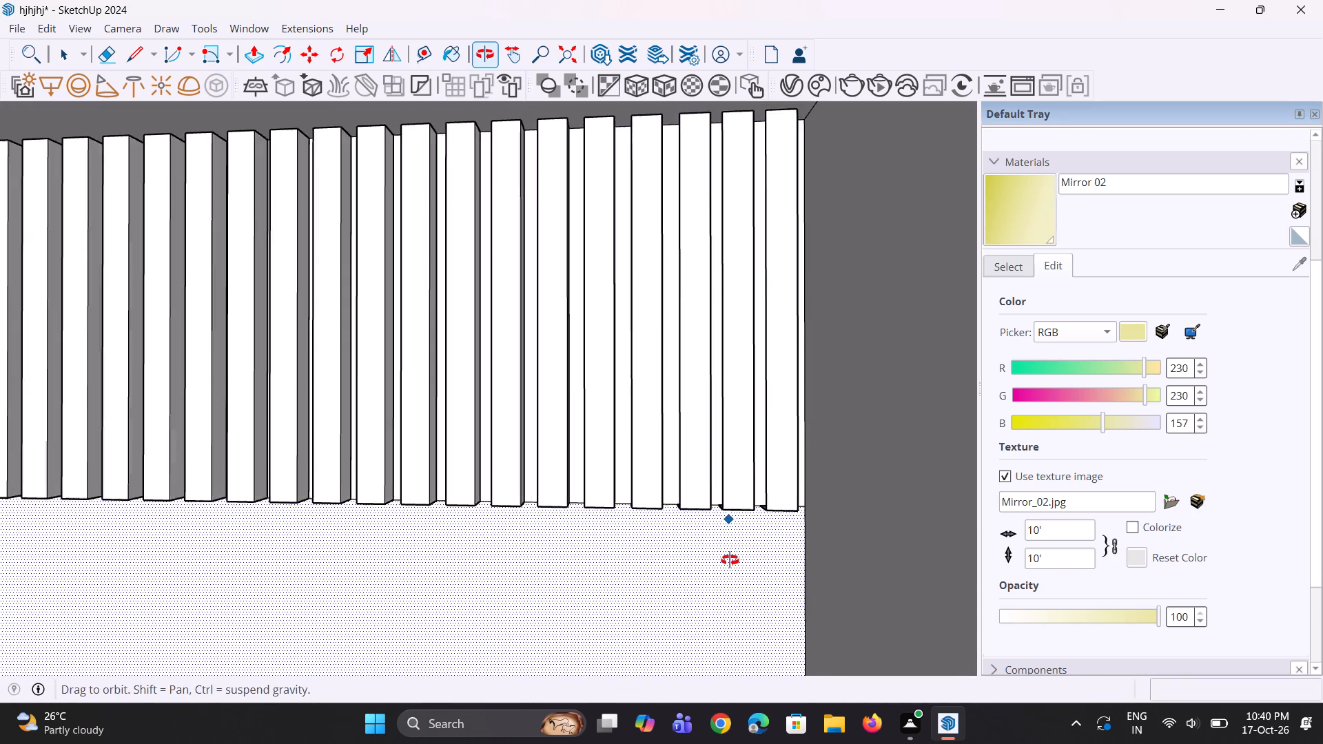
pyautogui.moveTo(730, 560); pyautogui.dragTo(810, 456, button='middle')
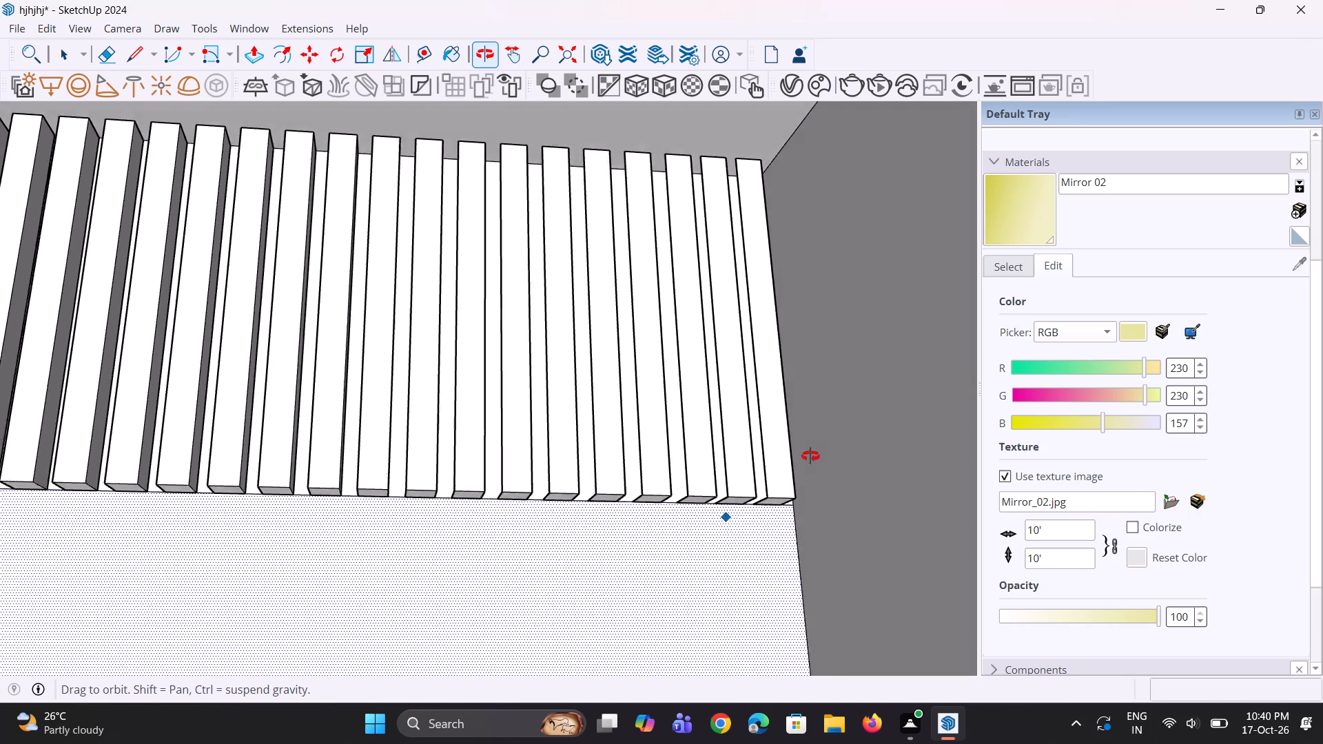
pyautogui.moveTo(810, 456); pyautogui.dragTo(763, 566, button='middle')
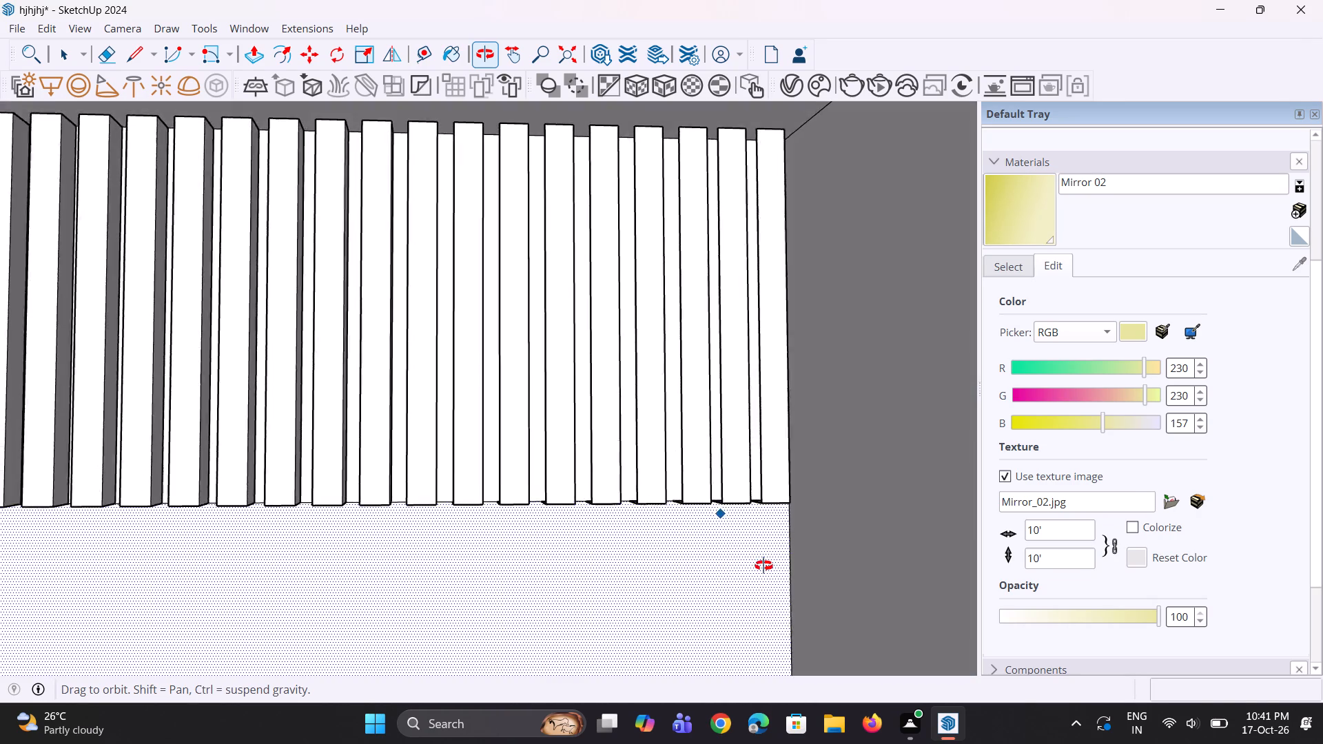
pyautogui.moveTo(763, 566); pyautogui.dragTo(847, 519, button='middle')
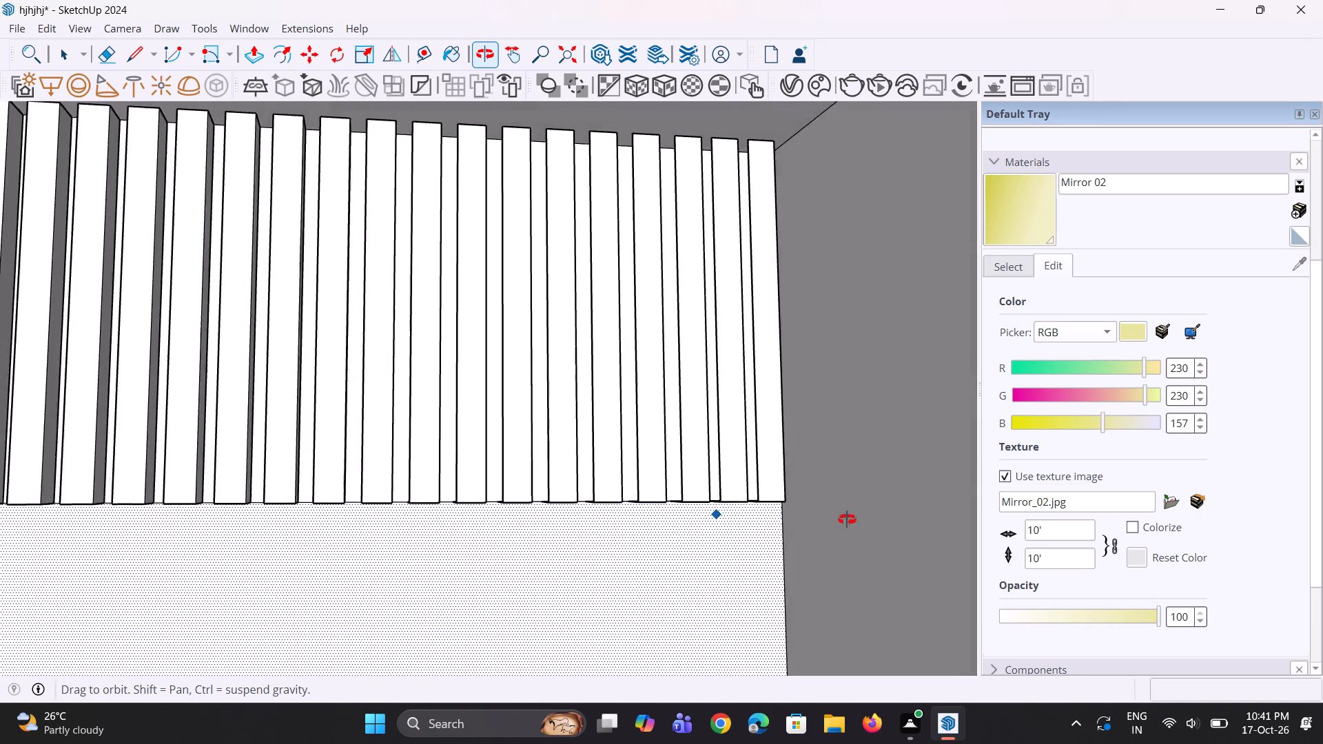
pyautogui.moveTo(847, 519); pyautogui.dragTo(662, 519, button='middle')
pyautogui.scroll(1, 662, 519)
pyautogui.scroll(-11, 662, 519)
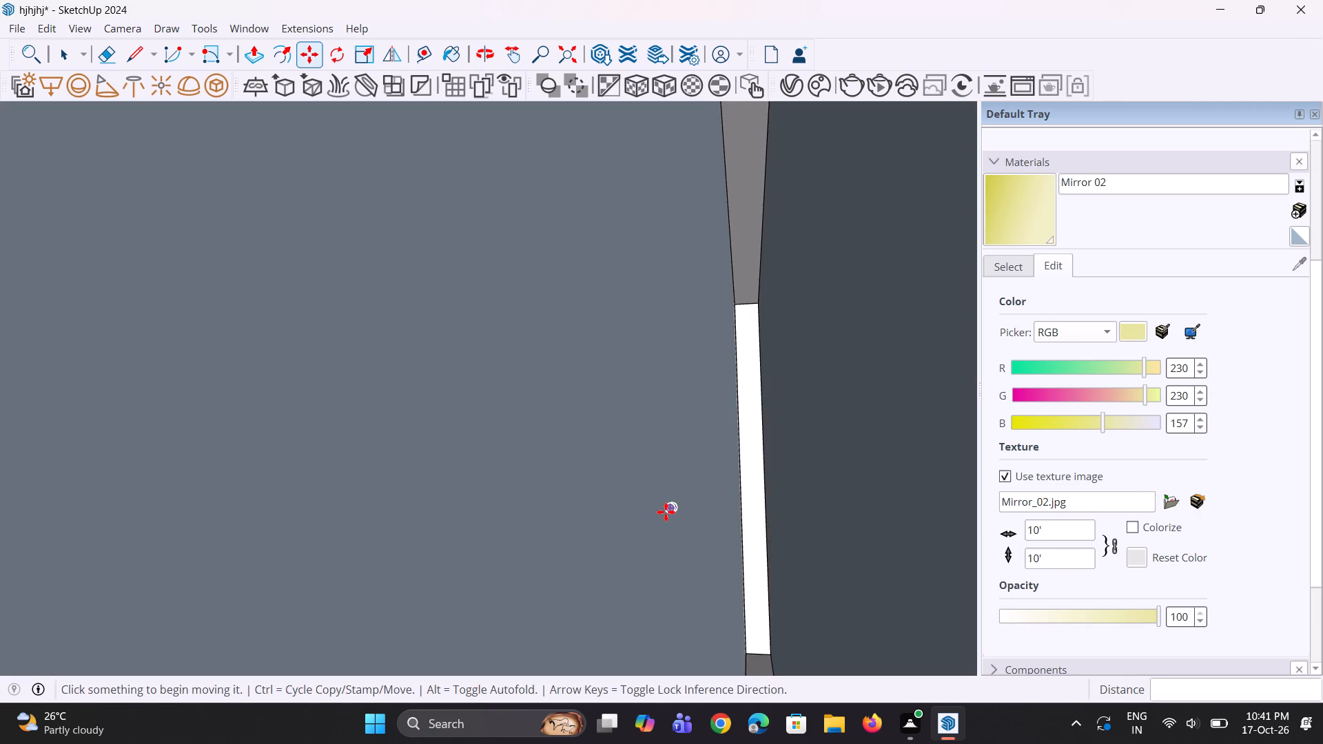
pyautogui.scroll(-5, 666, 512)
# Erase the vertical dividing lines on the rear part of the upper floor's left side wall.
pyautogui.click(572, 63)
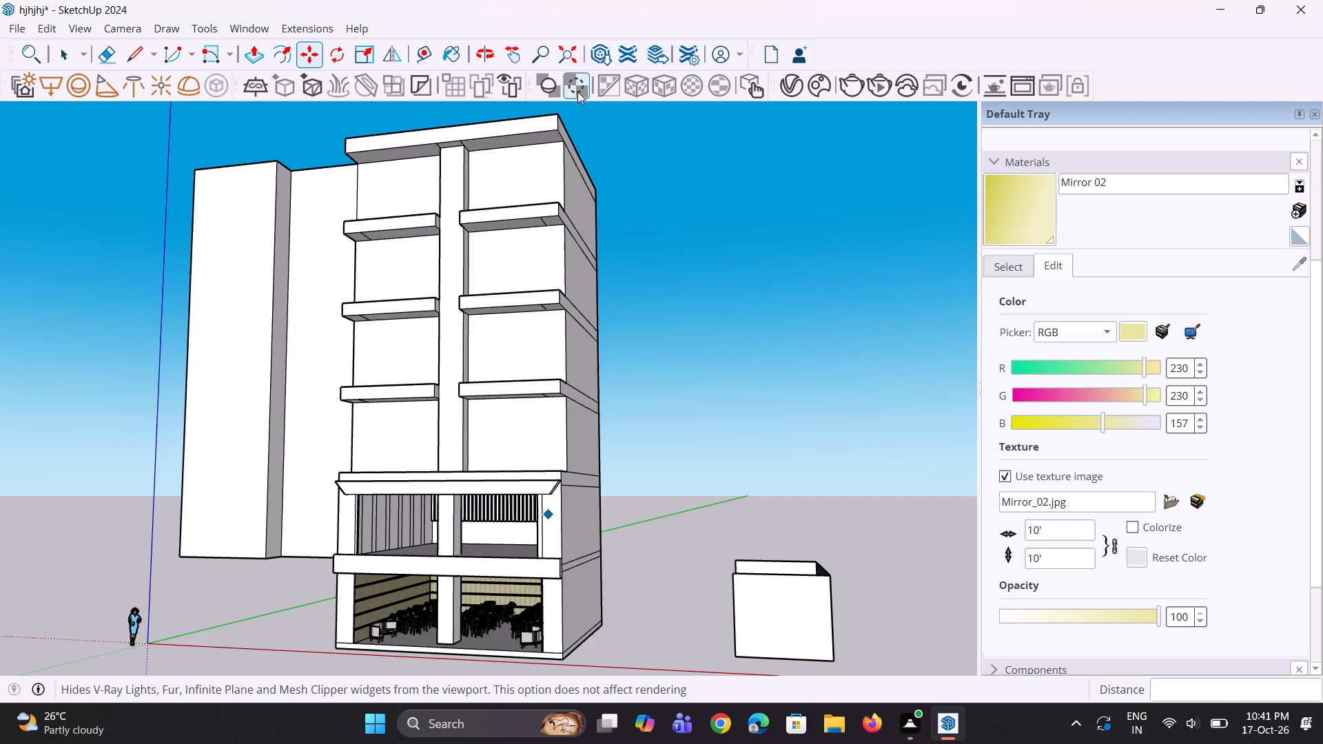
pyautogui.moveTo(344, 141); pyautogui.dragTo(431, 120, button='middle')
pyautogui.scroll(4, 407, 437)
pyautogui.scroll(-5, 489, 457)
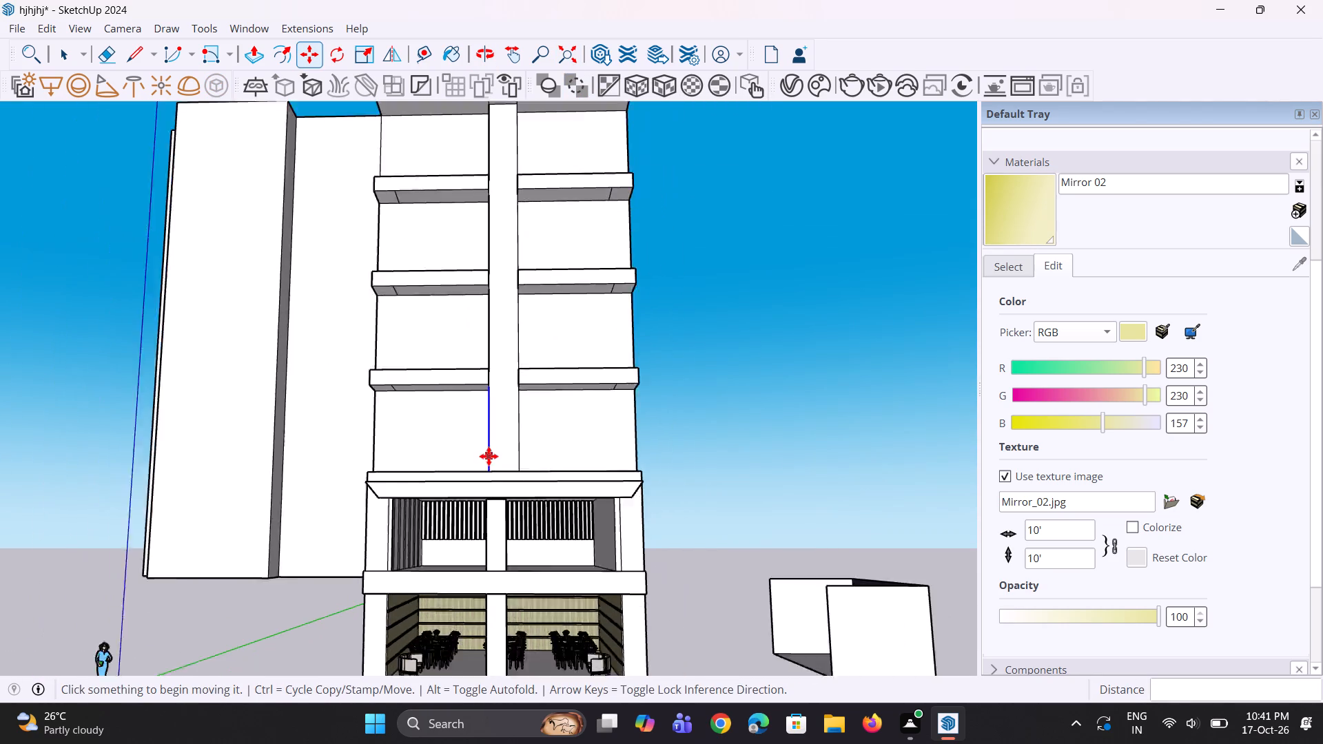
pyautogui.moveTo(489, 544); pyautogui.dragTo(485, 571, button='middle')
pyautogui.scroll(4, 486, 572)
pyautogui.scroll(4, 553, 544)
pyautogui.moveTo(625, 519); pyautogui.dragTo(665, 502, button='middle')
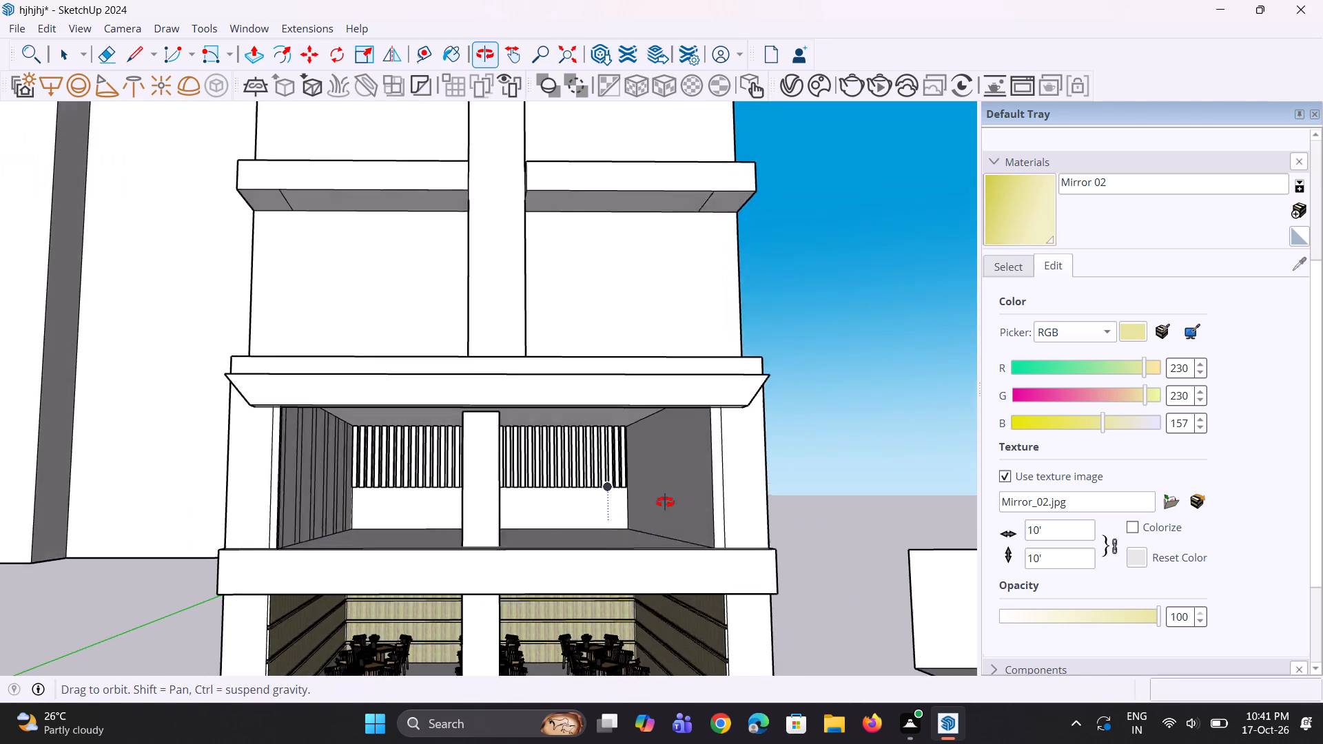
pyautogui.moveTo(665, 502); pyautogui.dragTo(529, 512, button='middle')
pyautogui.scroll(3, 342, 486)
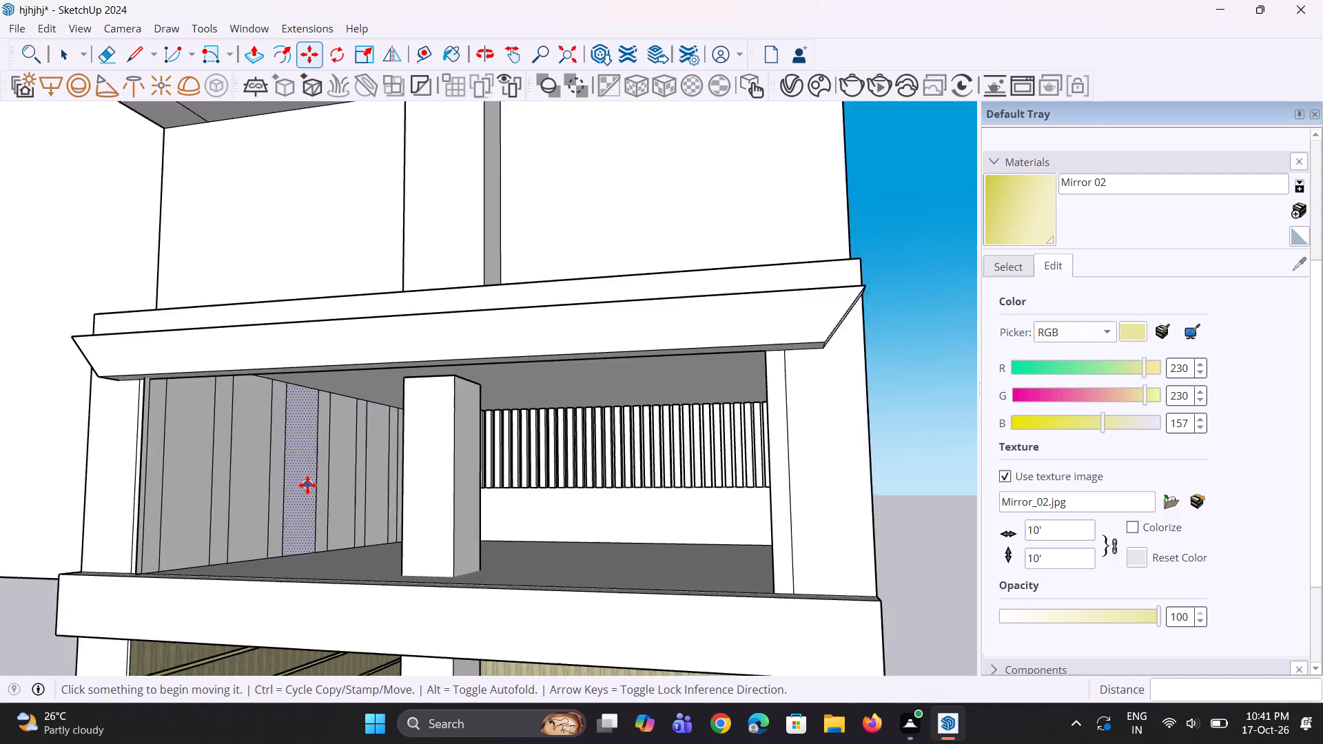
pyautogui.scroll(4, 307, 485)
pyautogui.moveTo(332, 495); pyautogui.dragTo(341, 495, button='middle')
pyautogui.press('e')
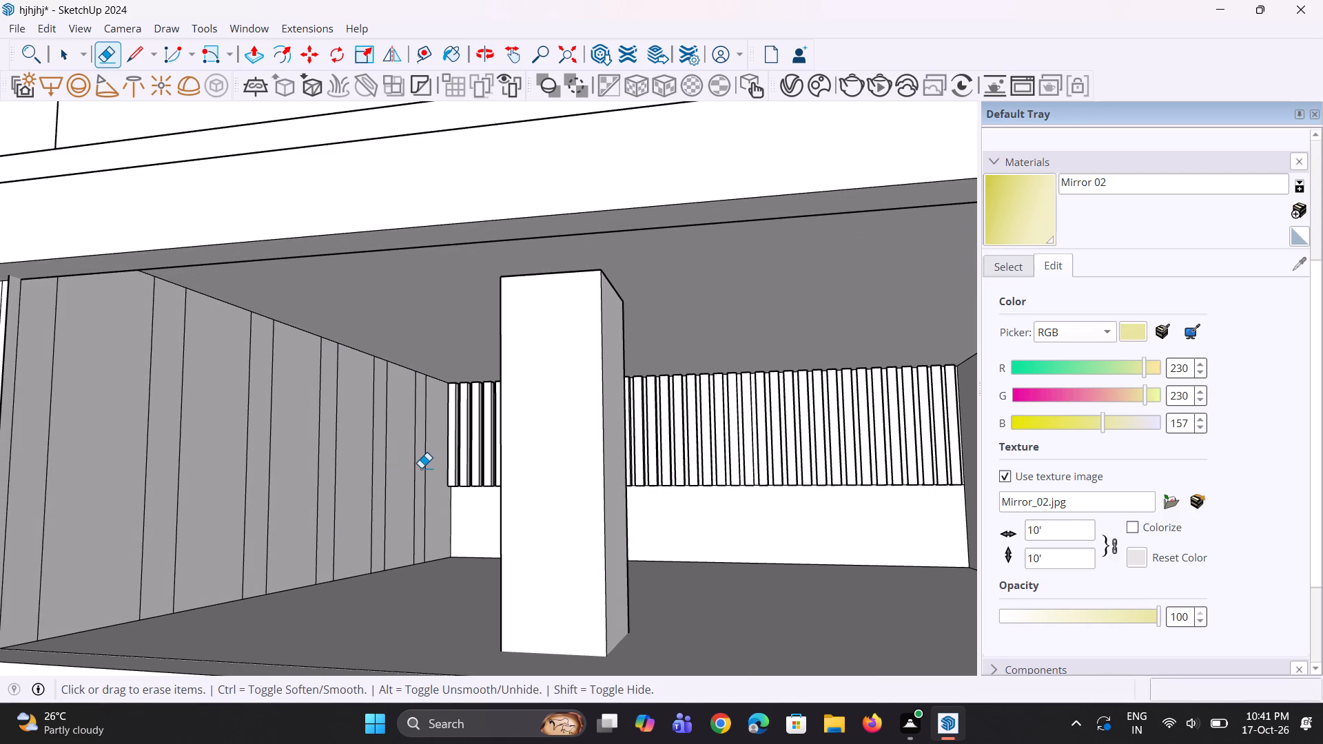
pyautogui.click(426, 468)
pyautogui.click(417, 472)
pyautogui.click(388, 493)
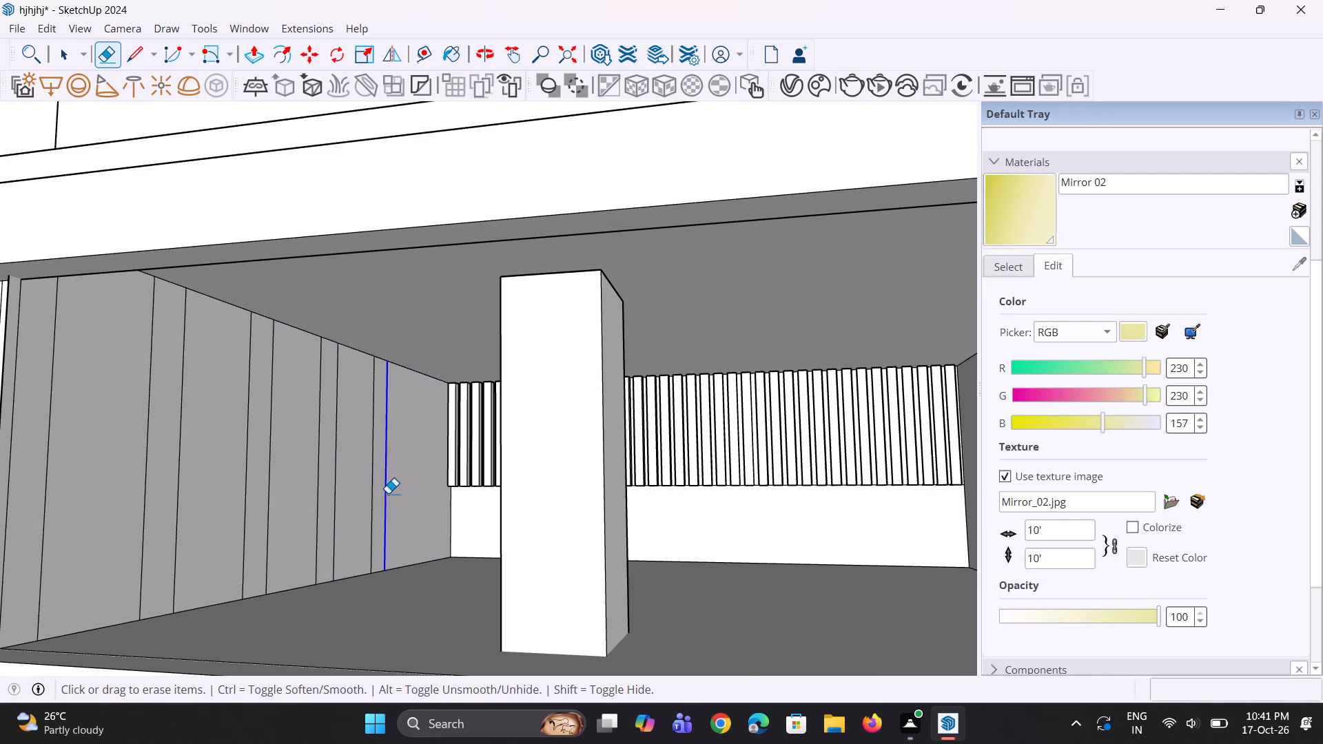
pyautogui.click(378, 502)
pyautogui.moveTo(367, 509); pyautogui.dragTo(374, 508)
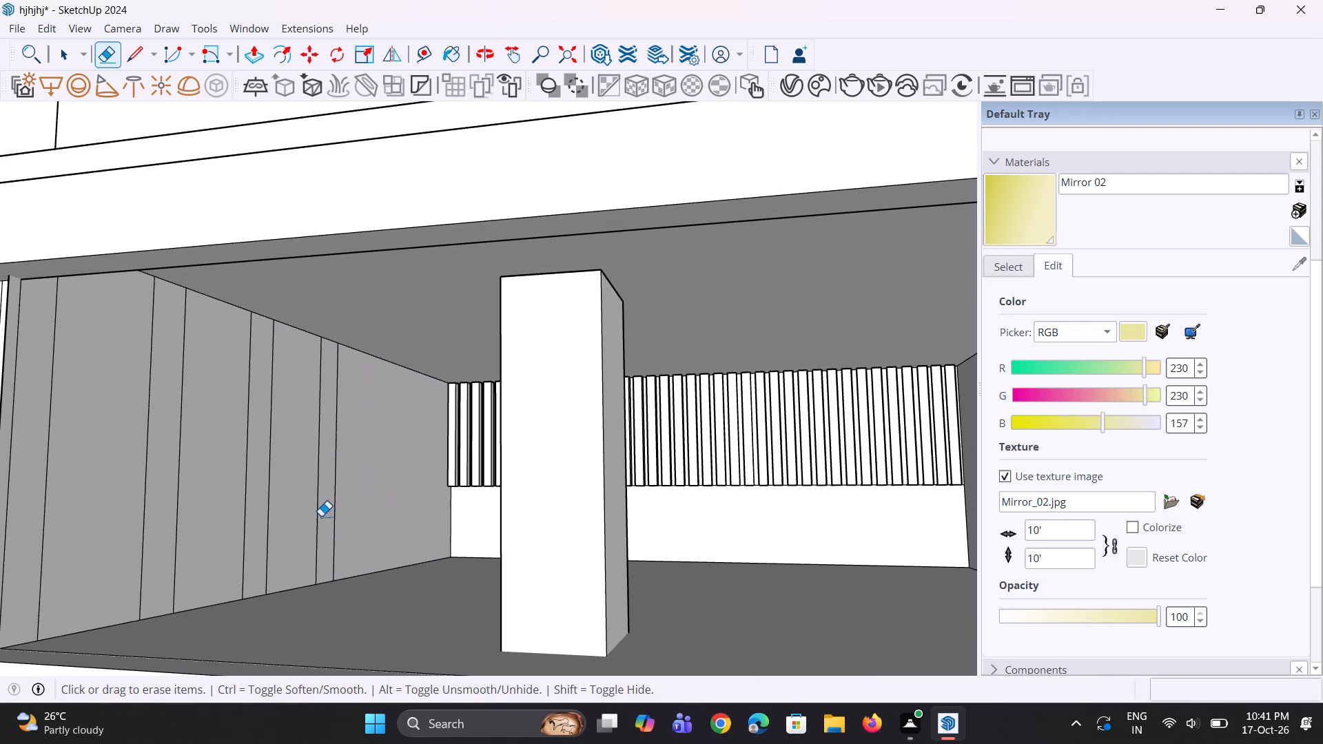
pyautogui.click(321, 516)
pyautogui.click(333, 515)
pyautogui.click(318, 514)
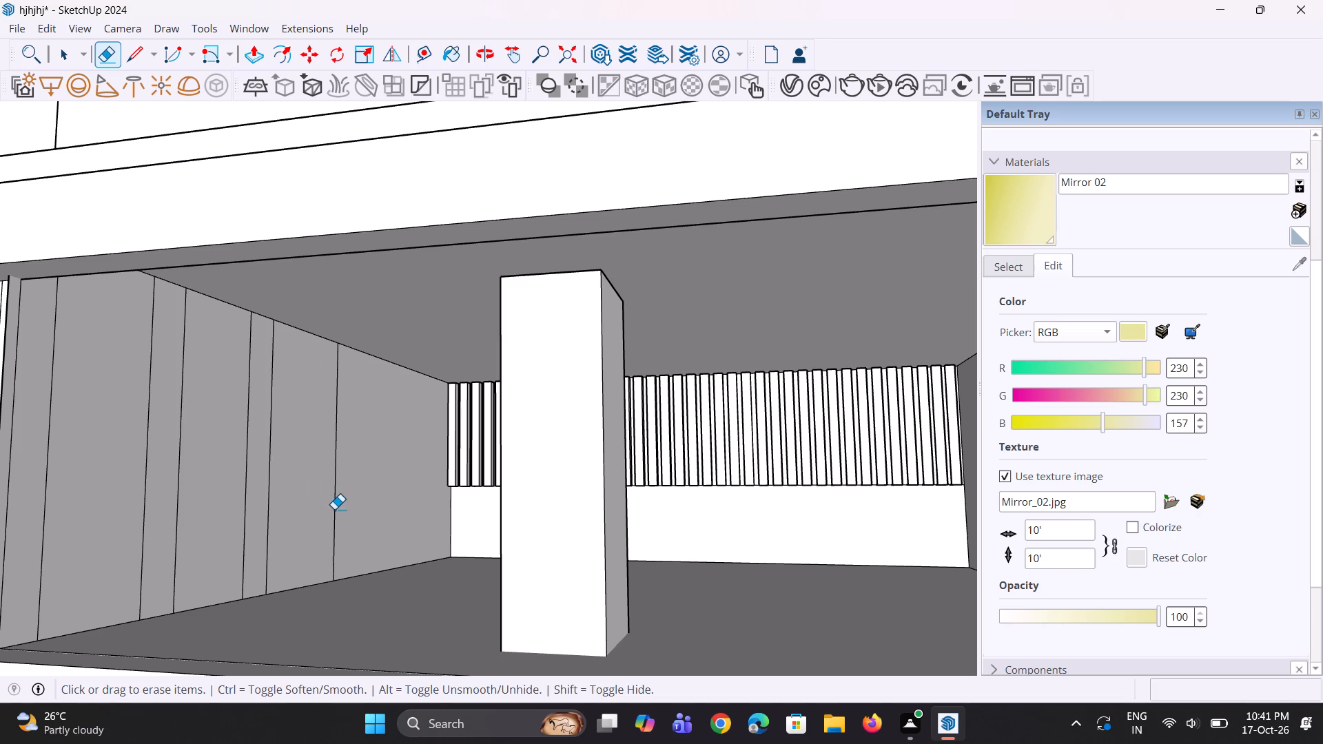
pyautogui.click(336, 508)
# Erase the remaining vertical dividing lines on the left side wall, up to the front opening.
pyautogui.scroll(-5, 348, 480)
pyautogui.scroll(7, 272, 498)
pyautogui.moveTo(291, 484); pyautogui.dragTo(318, 489)
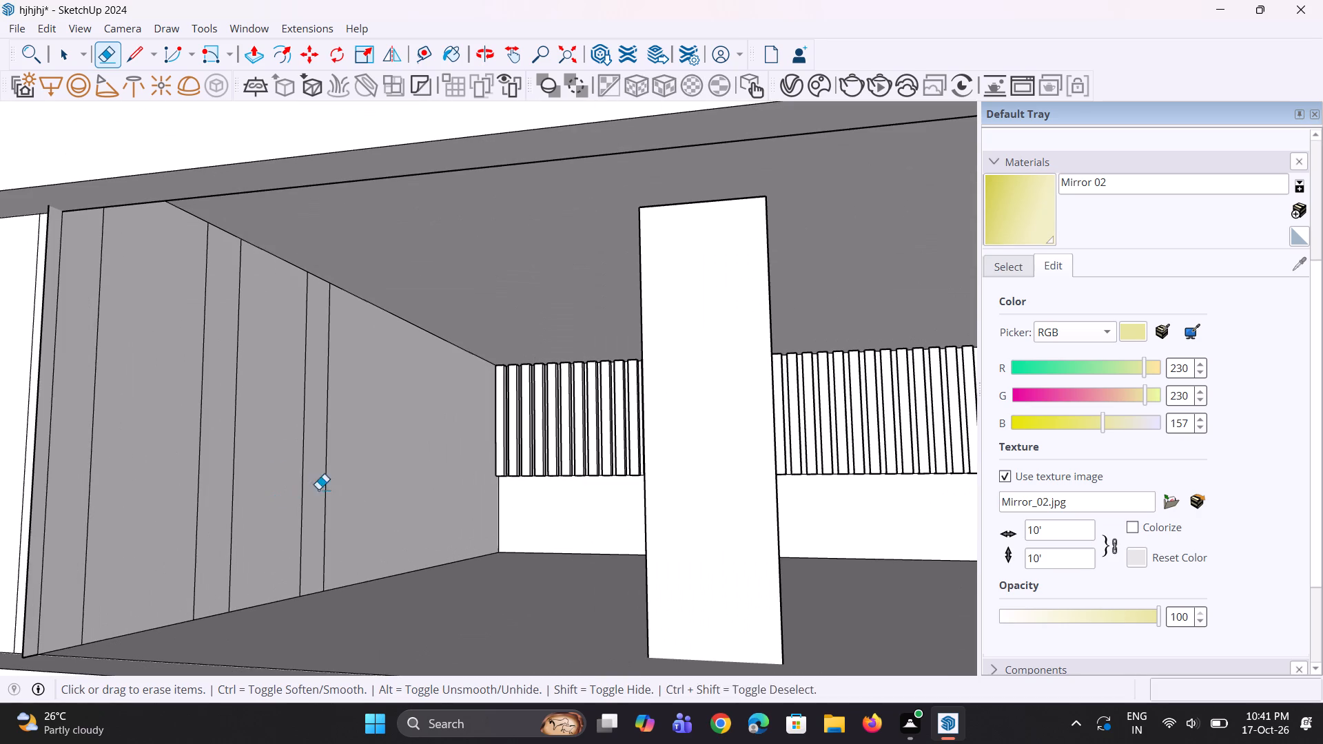
pyautogui.moveTo(318, 489); pyautogui.dragTo(338, 492)
pyautogui.moveTo(191, 508); pyautogui.dragTo(242, 508)
pyautogui.moveTo(88, 537); pyautogui.dragTo(119, 540)
pyautogui.moveTo(46, 529); pyautogui.dragTo(106, 535)
# Draw a horizontal line about 36' 7 5/8" long across the left side wall, from the slats' bottom corner to the front edge.
pyautogui.scroll(1, 379, 465)
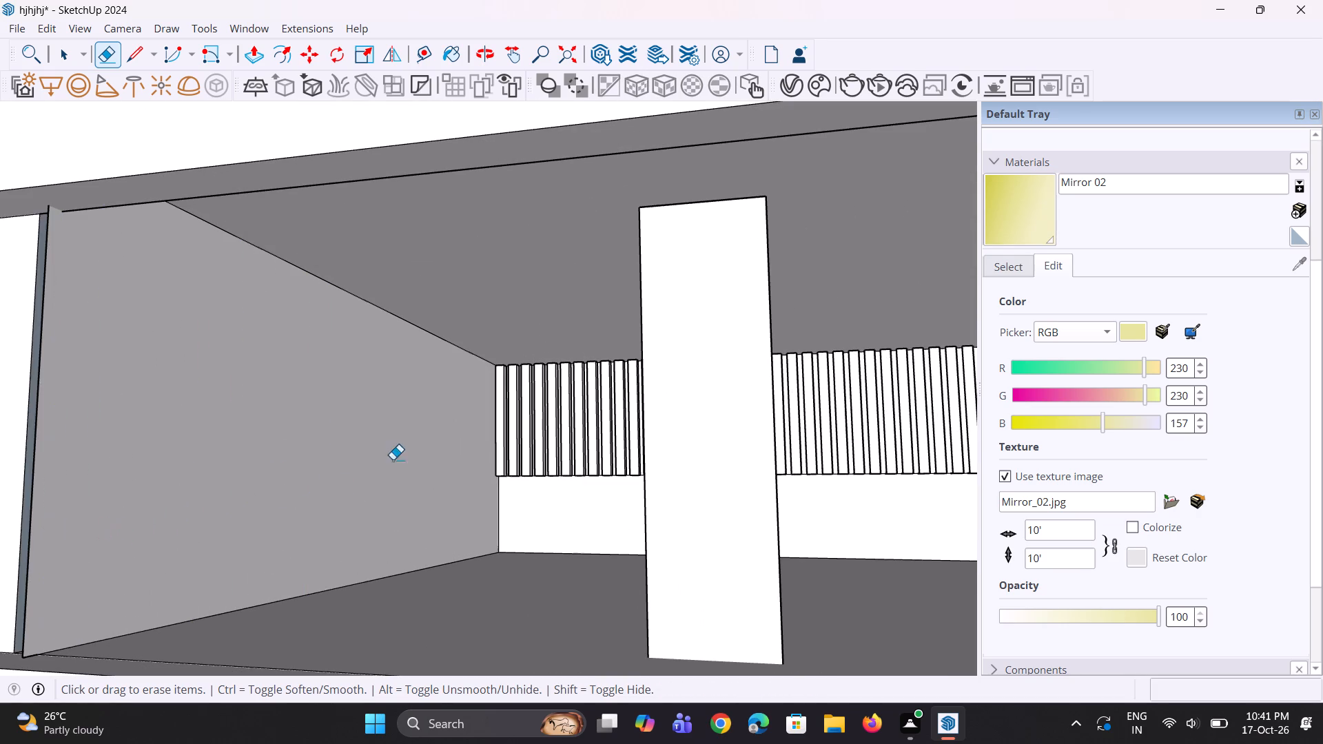
pyautogui.scroll(1, 393, 459)
pyautogui.scroll(2, 444, 488)
pyautogui.press('l')
pyautogui.scroll(2, 498, 493)
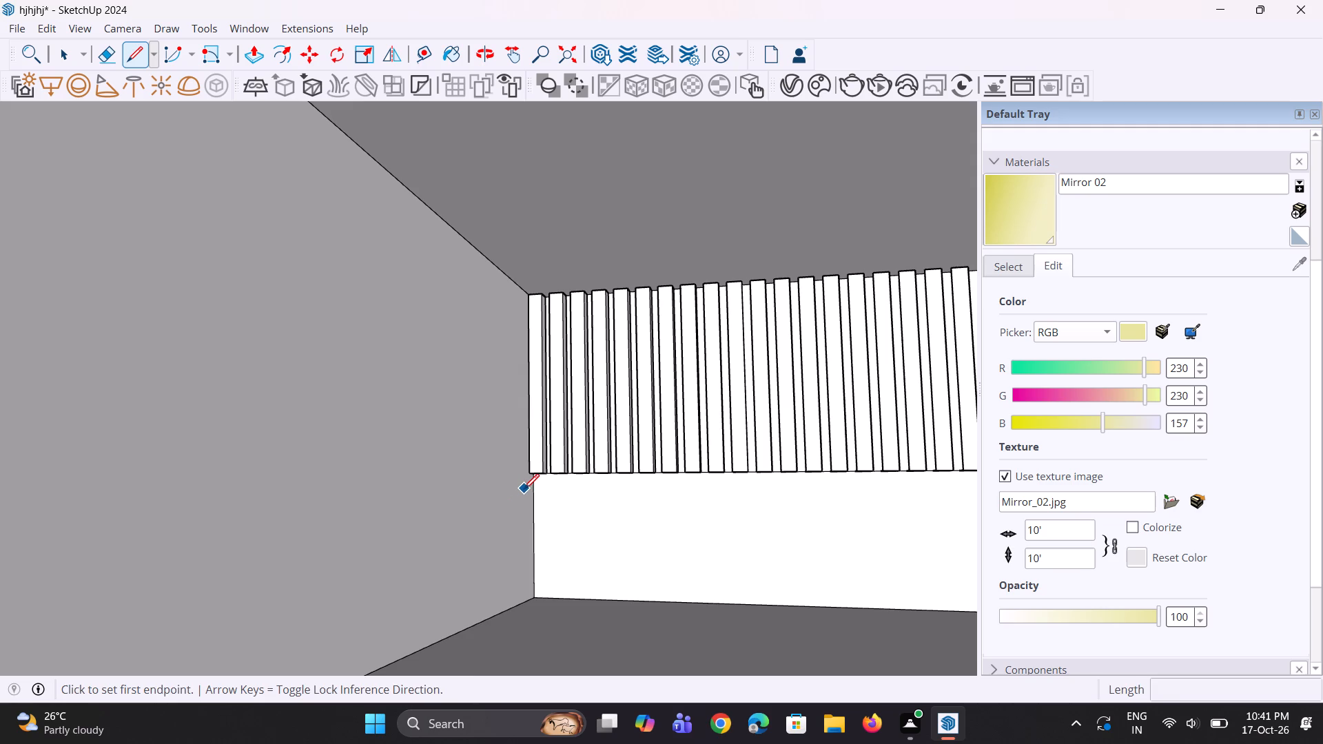
pyautogui.scroll(3, 524, 489)
pyautogui.moveTo(524, 488); pyautogui.dragTo(495, 422, button='middle')
pyautogui.moveTo(533, 485); pyautogui.dragTo(560, 555, button='middle')
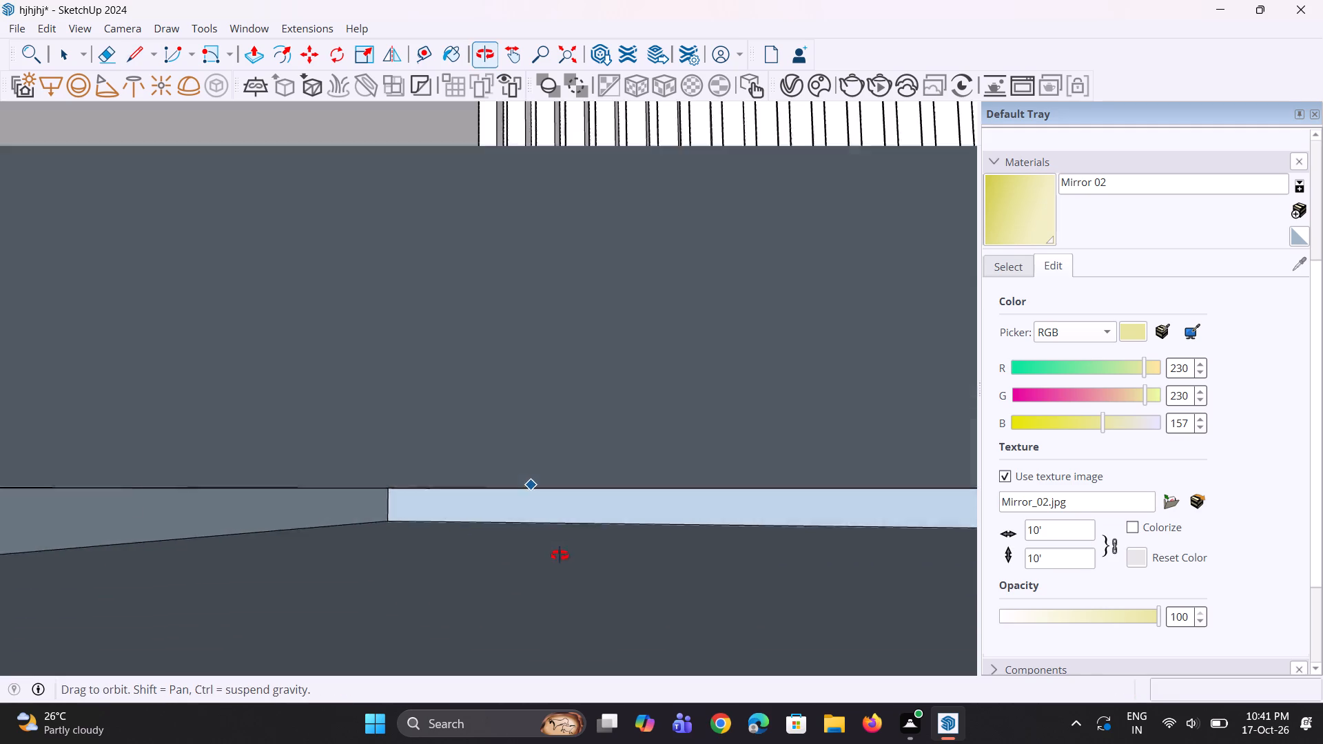
pyautogui.moveTo(560, 555); pyautogui.dragTo(560, 556, button='middle')
pyautogui.scroll(2, 462, 340)
pyautogui.click(479, 311)
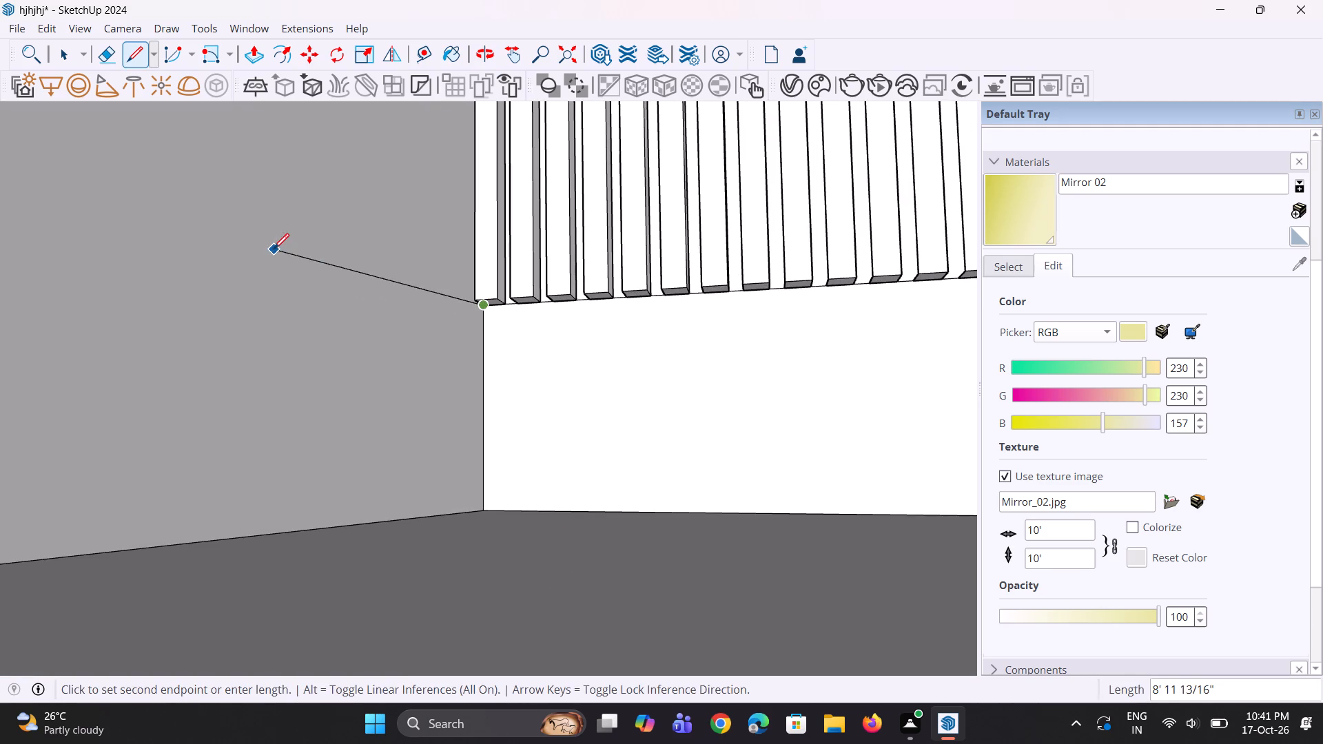
pyautogui.scroll(-7, 260, 324)
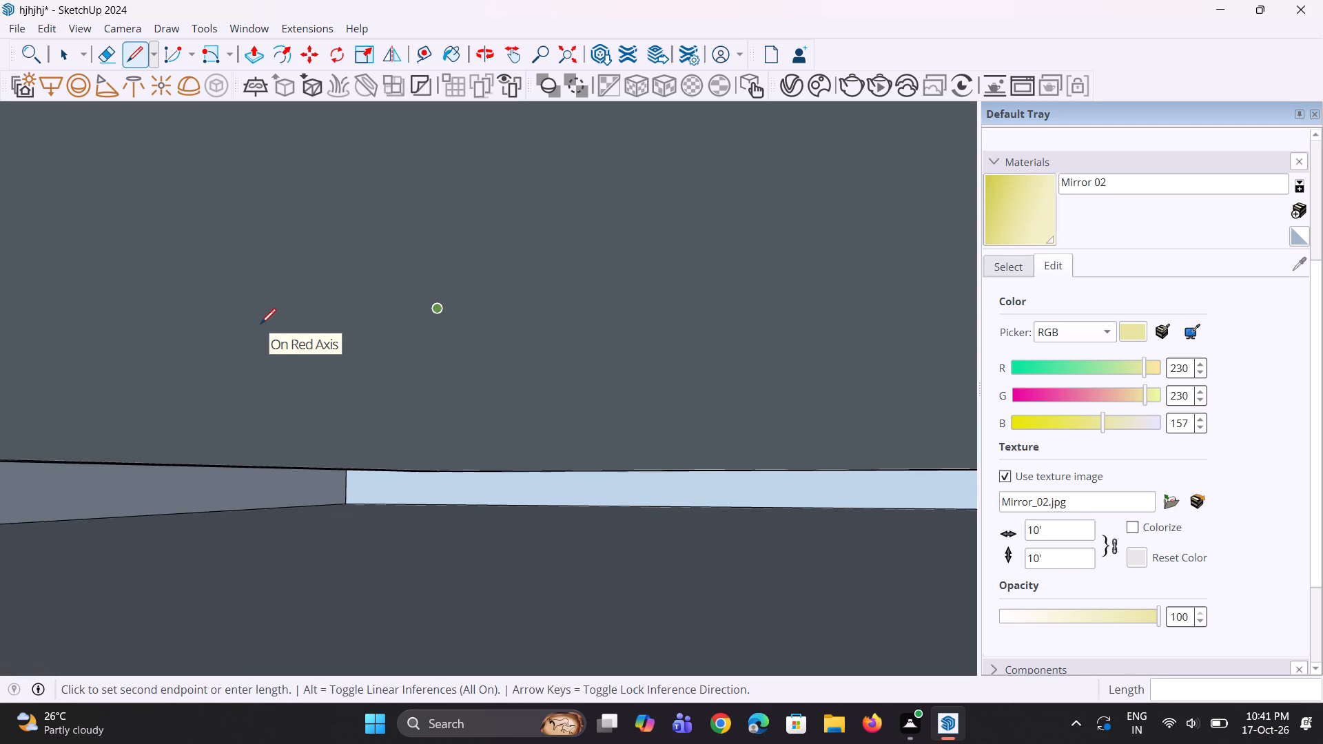
pyautogui.scroll(-1, 260, 324)
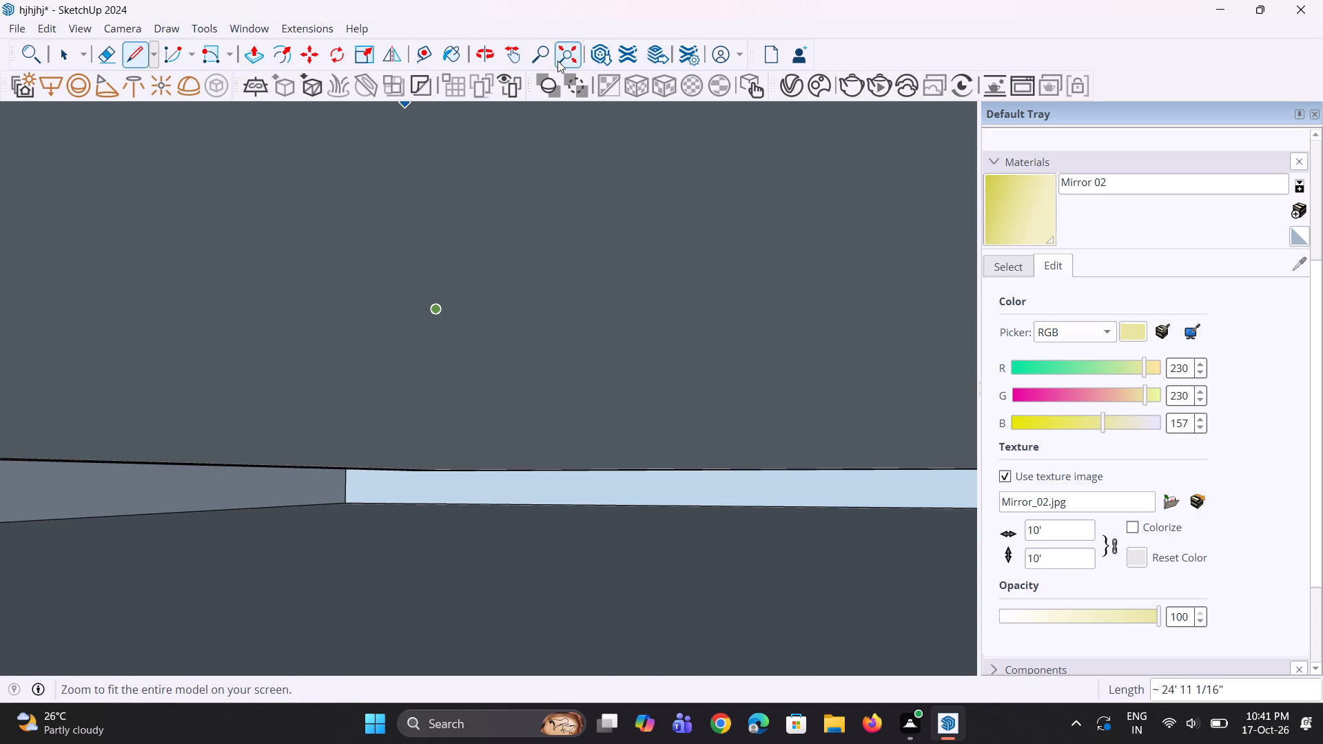
pyautogui.click(560, 60)
pyautogui.scroll(7, 354, 537)
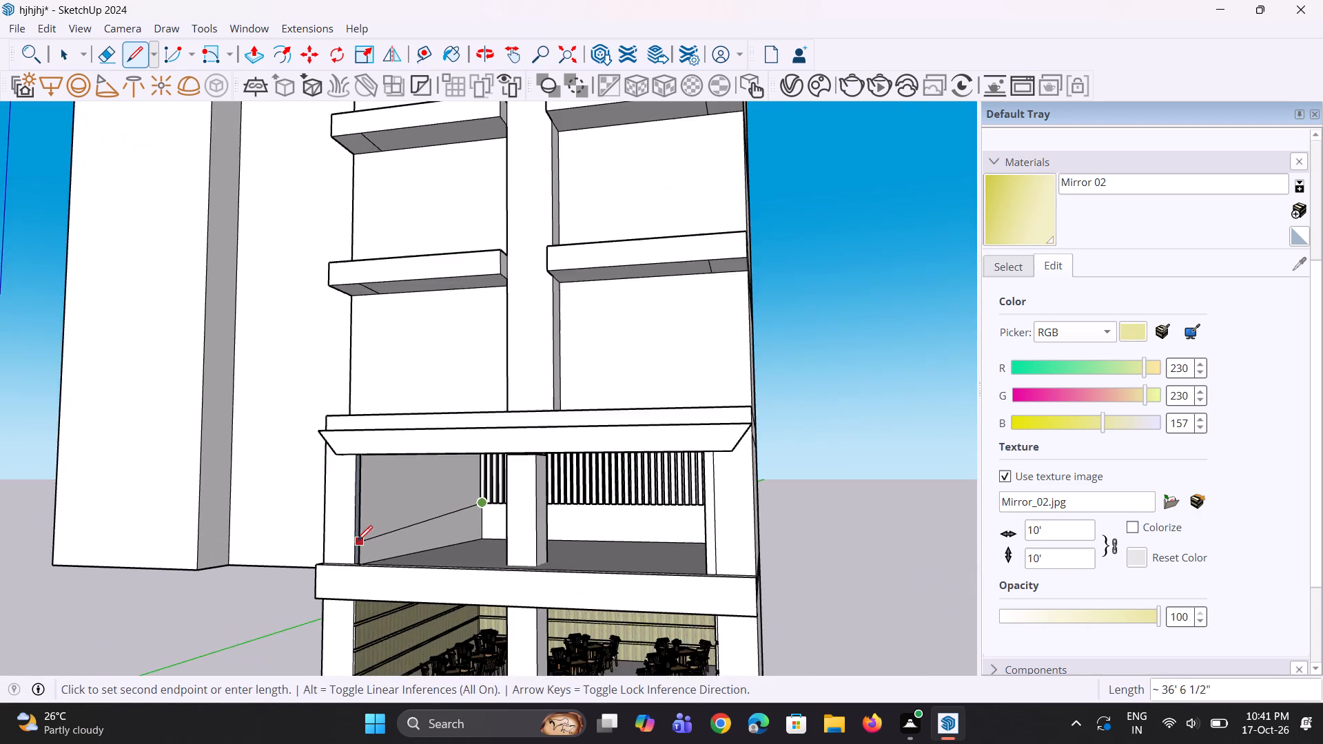
pyautogui.scroll(10, 357, 541)
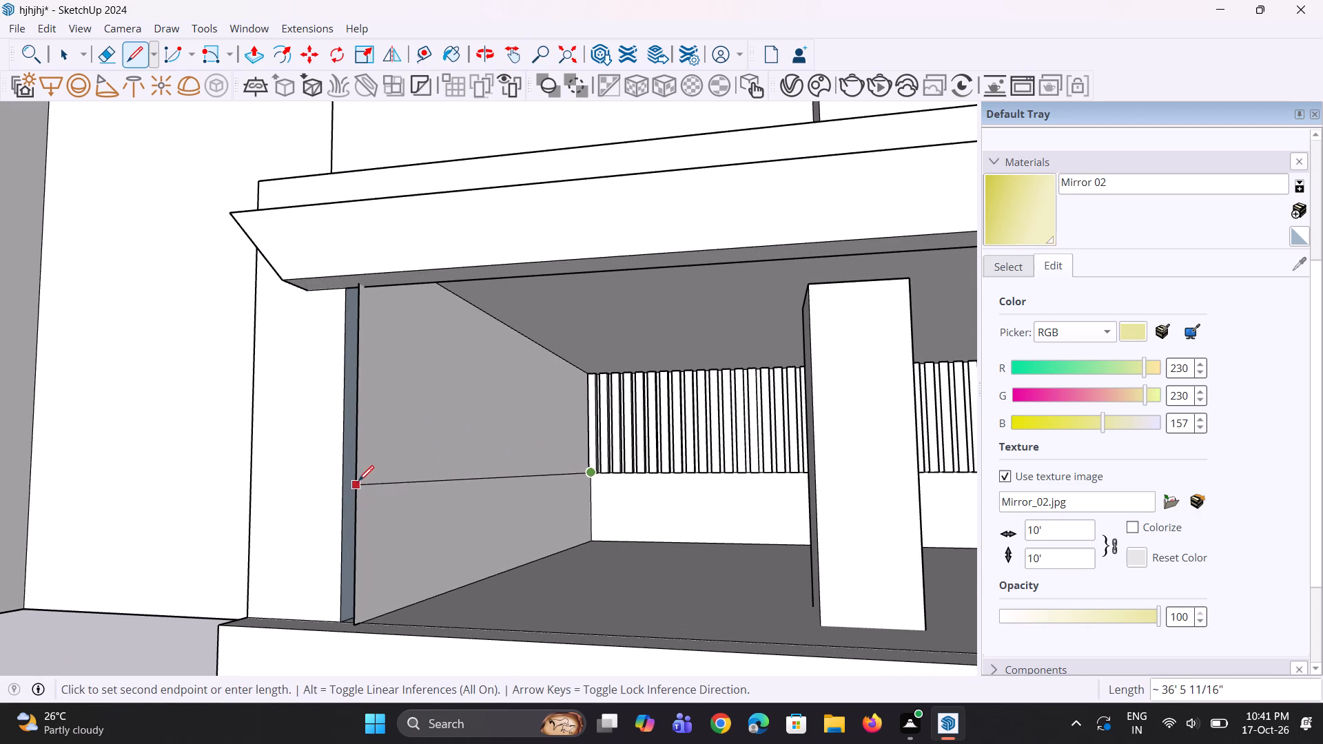
pyautogui.scroll(3, 360, 515)
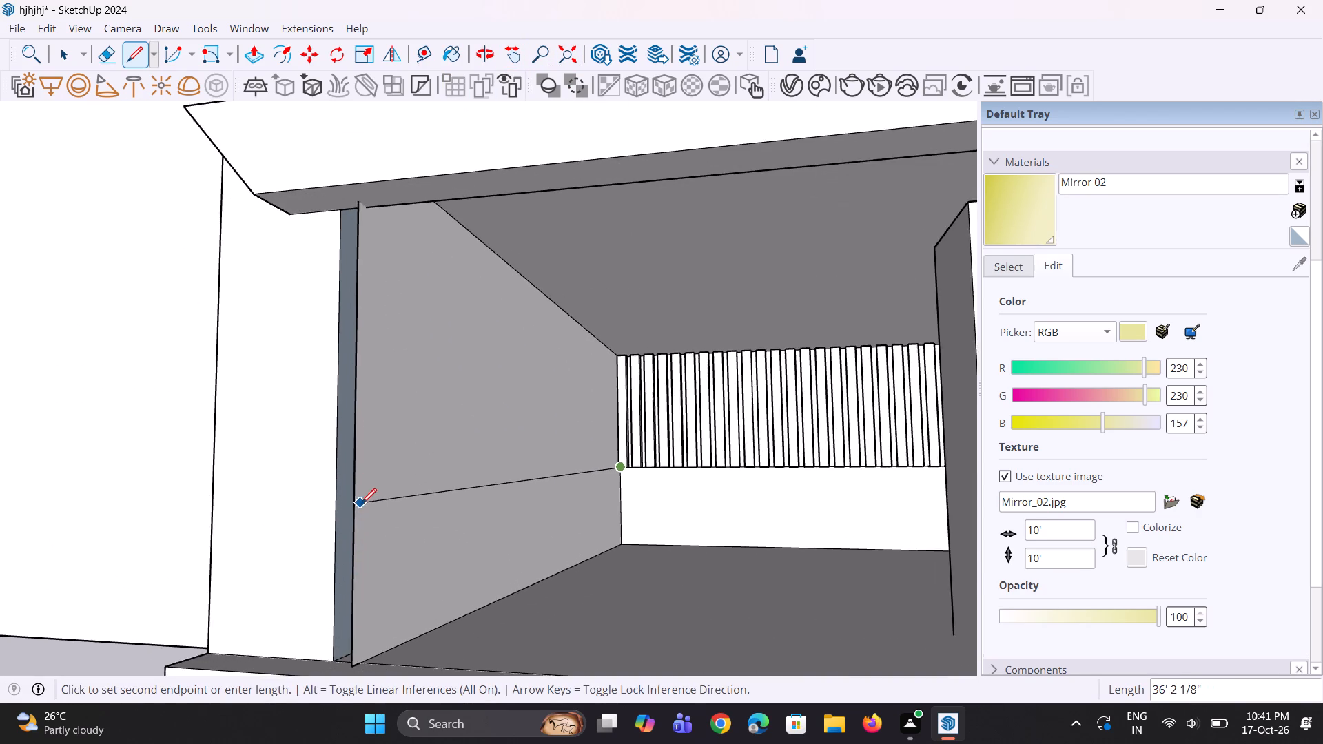
pyautogui.scroll(3, 361, 504)
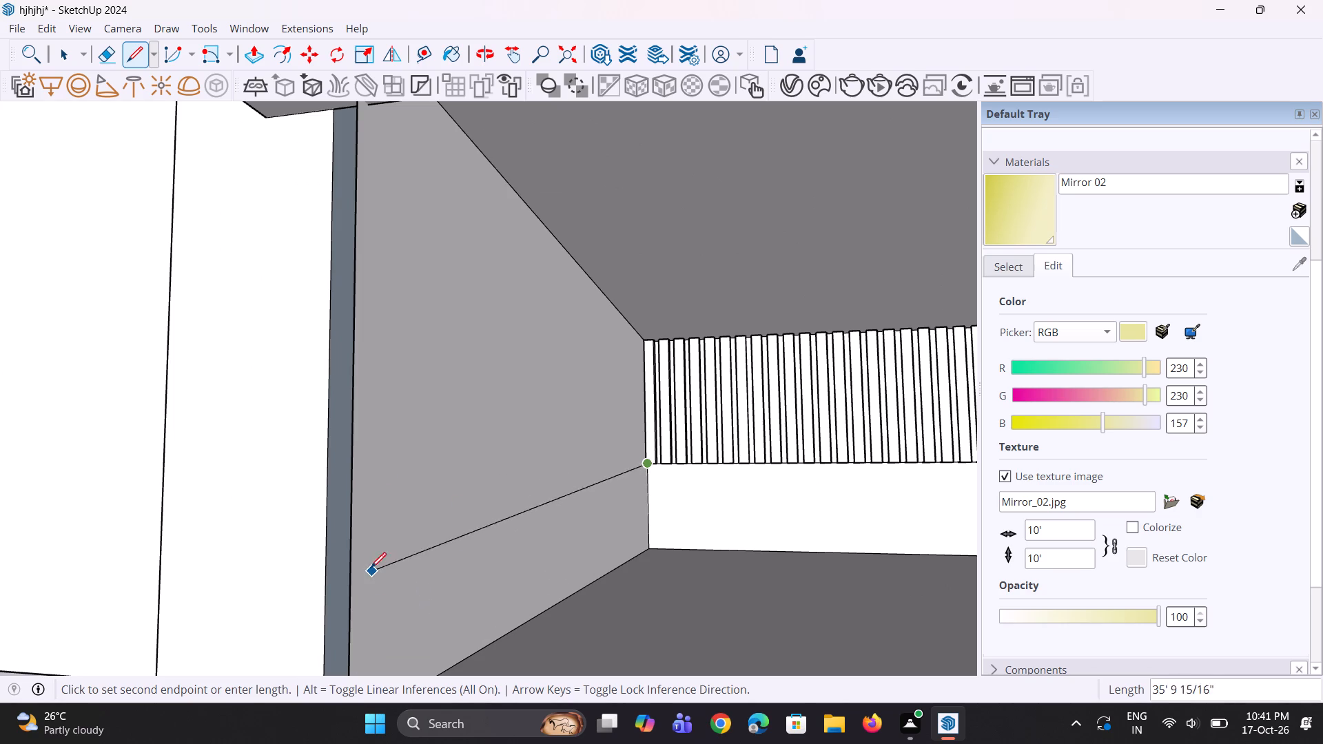
pyautogui.moveTo(370, 568); pyautogui.dragTo(269, 523, button='middle')
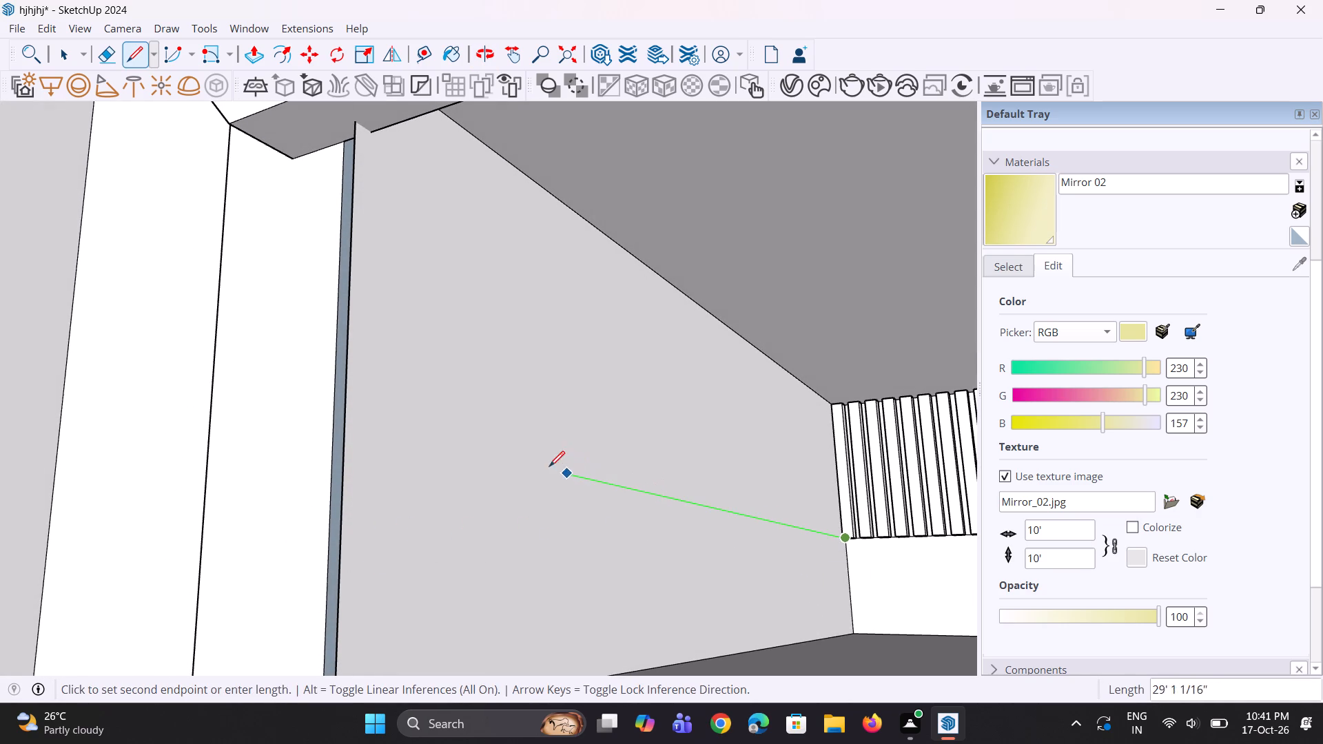
pyautogui.click(346, 418)
pyautogui.moveTo(415, 505); pyautogui.dragTo(432, 561, button='middle')
pyautogui.scroll(-5, 427, 510)
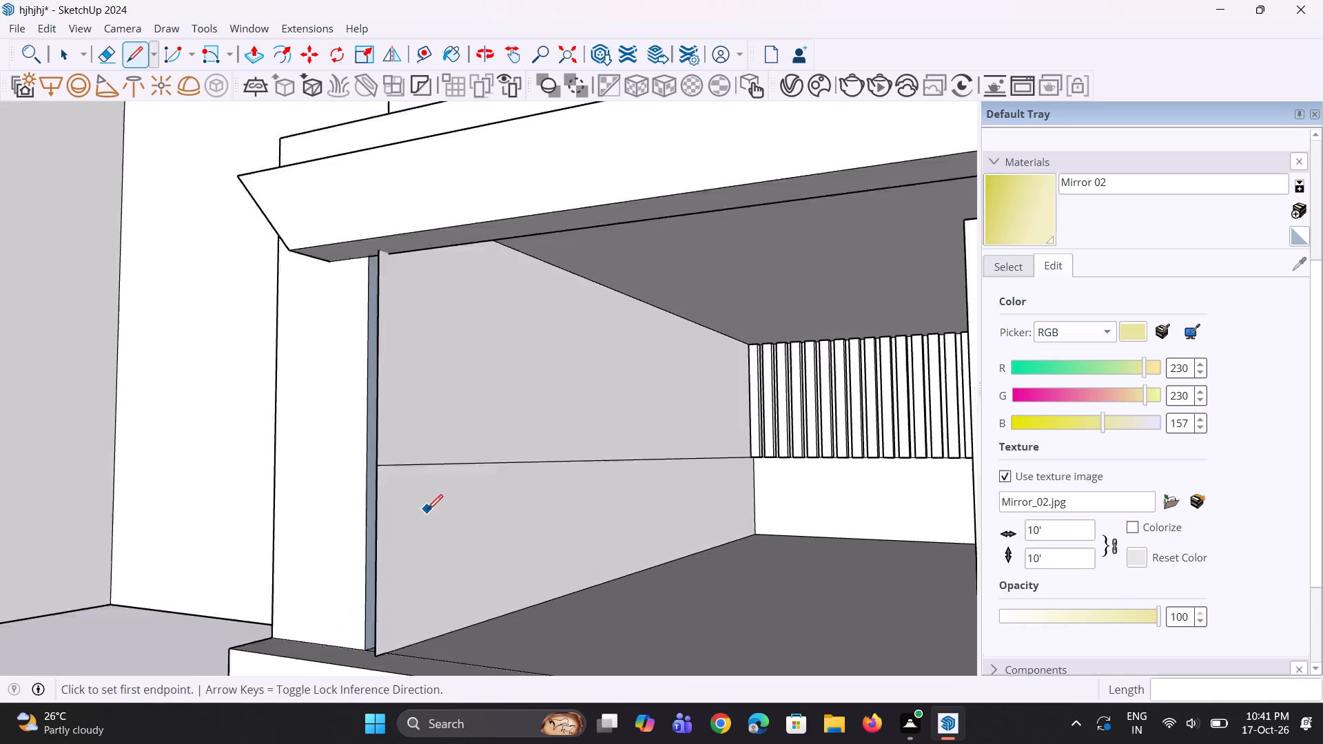
# Copy the vertical corner edge beside the first slat a short distance along the left wall's horizontal line.
pyautogui.press('space')
pyautogui.press('space')
pyautogui.scroll(6, 700, 428)
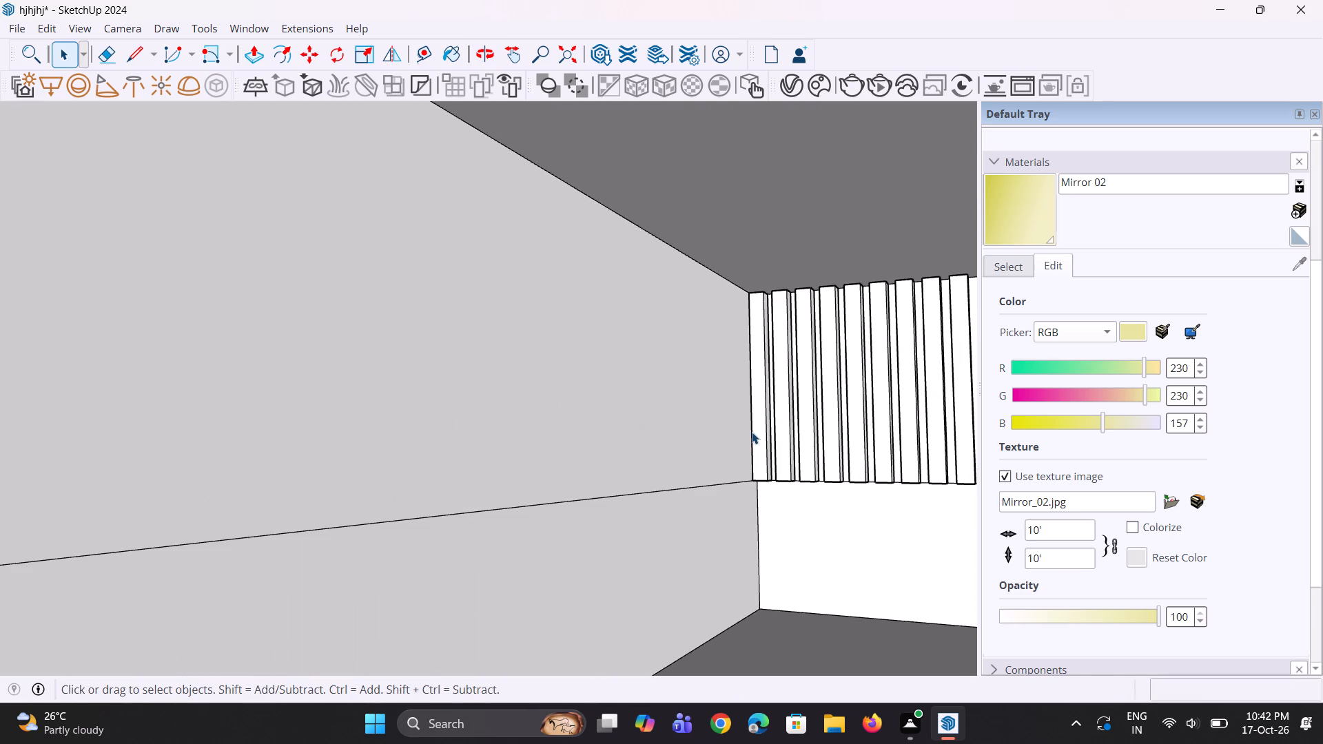
pyautogui.click(752, 432)
pyautogui.scroll(2, 745, 477)
pyautogui.press('m')
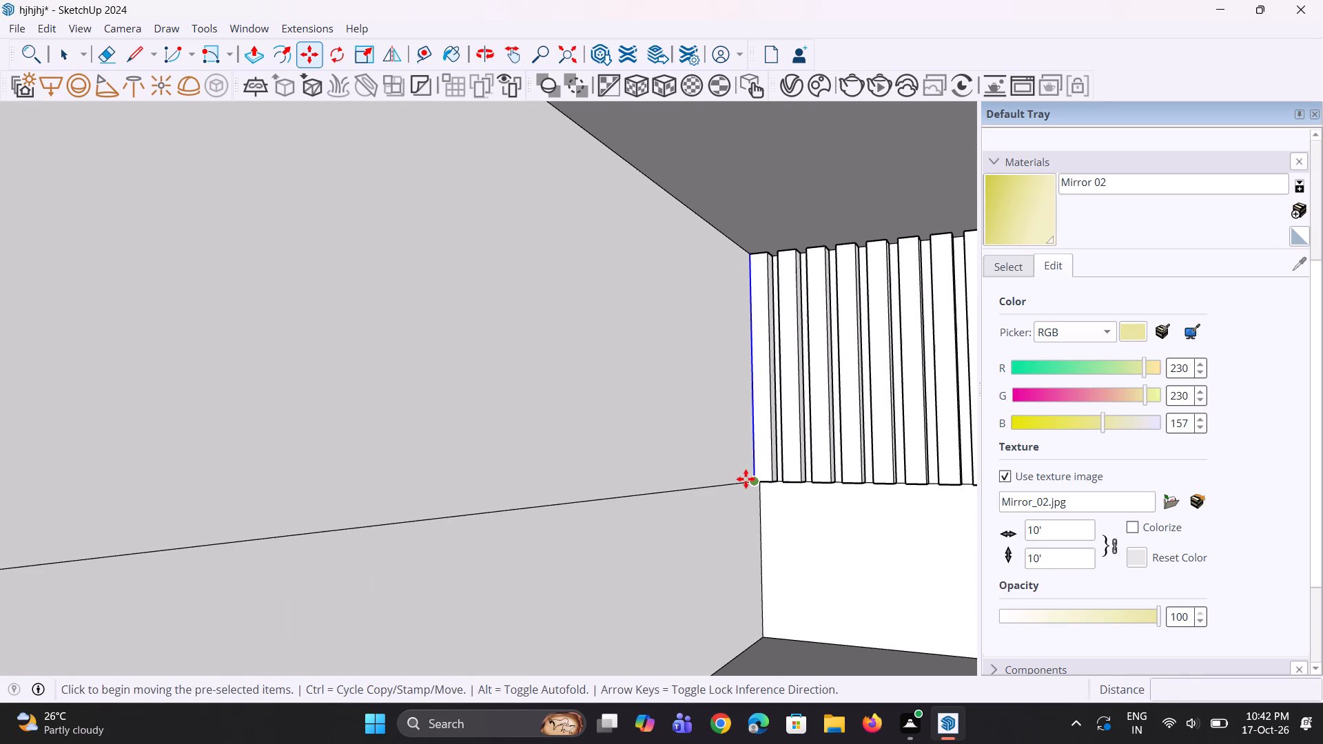
pyautogui.scroll(1, 746, 490)
pyautogui.click(748, 482)
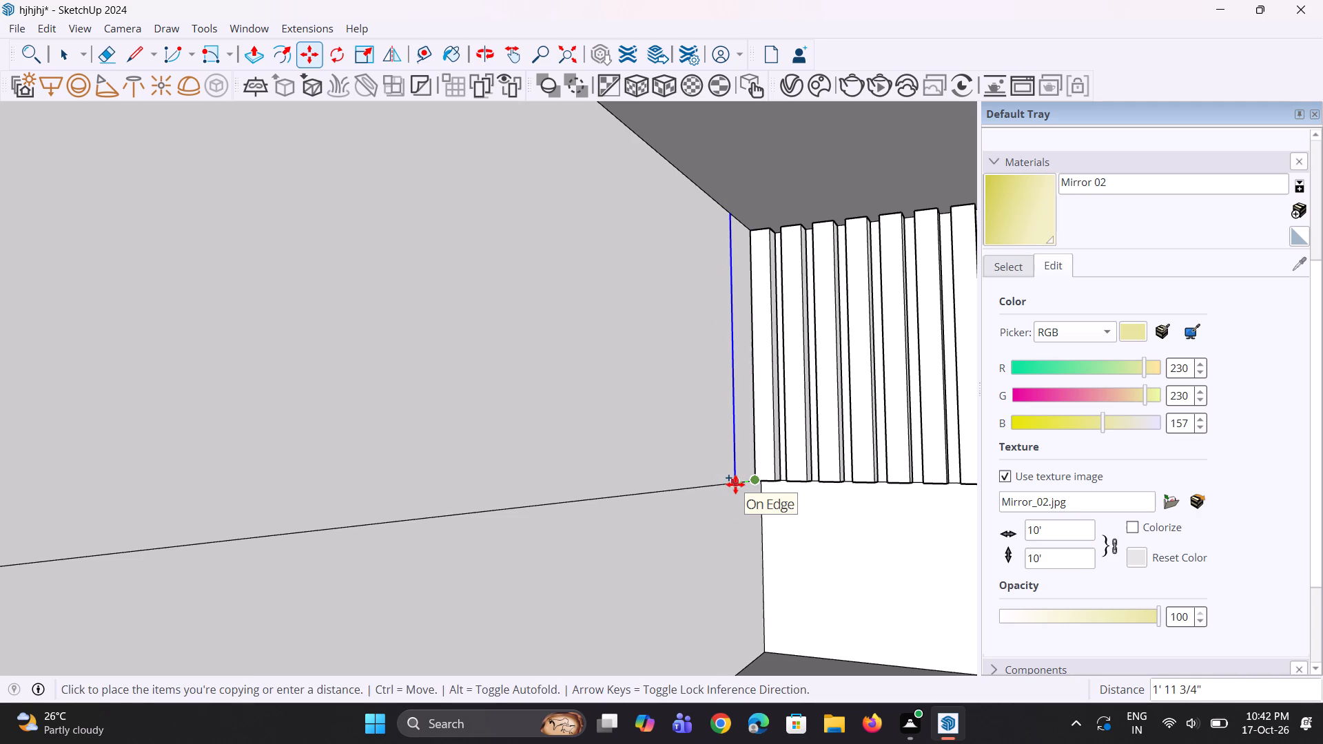
pyautogui.click(741, 484)
pyautogui.scroll(2, 730, 476)
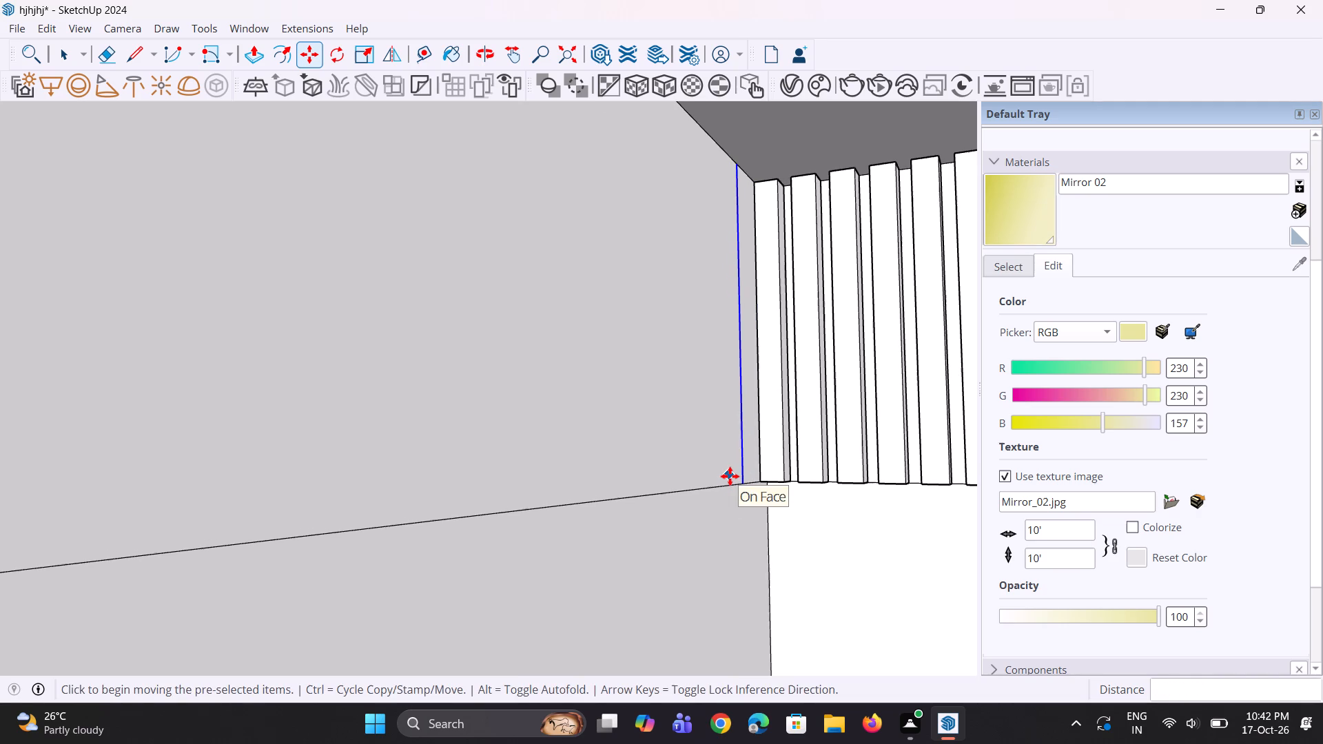
# Copy the vertical edge along the left wall's horizontal line to outline a slat, shifting the copy about 8 3/16" back toward the corner.
pyautogui.press('m')
pyautogui.click(746, 484)
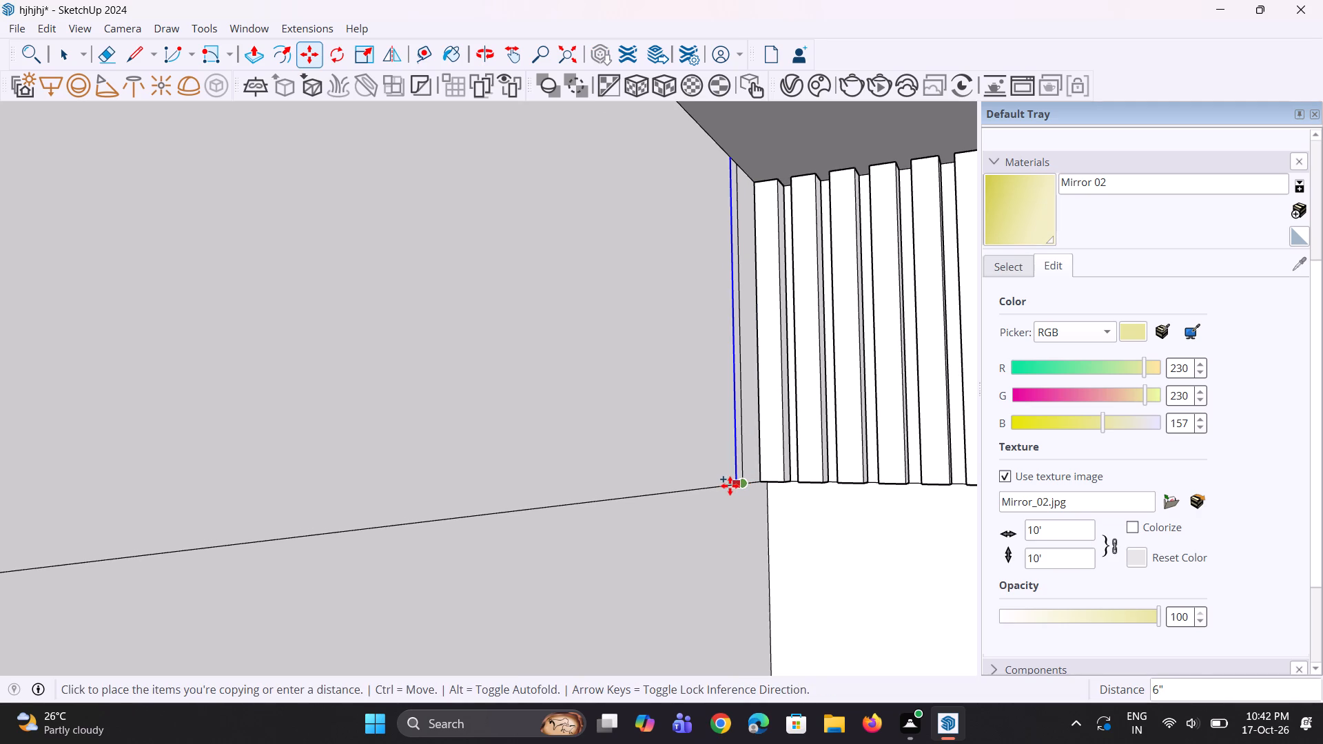
pyautogui.click(720, 490)
pyautogui.moveTo(722, 490); pyautogui.dragTo(619, 498, button='middle')
pyautogui.click(686, 498)
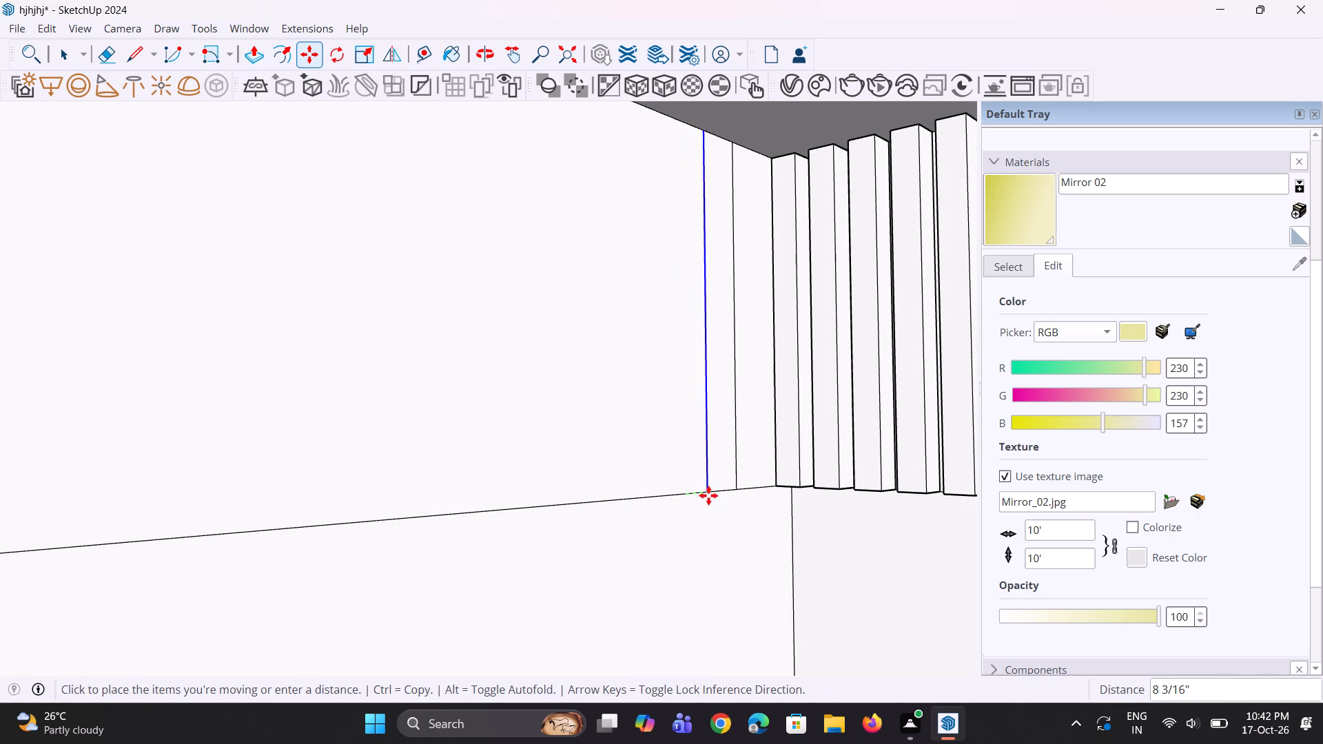
pyautogui.click(708, 495)
# Push/Pull the narrow strip beside the corner about 3 5/16" out from the left wall.
pyautogui.press('p')
pyautogui.click(728, 463)
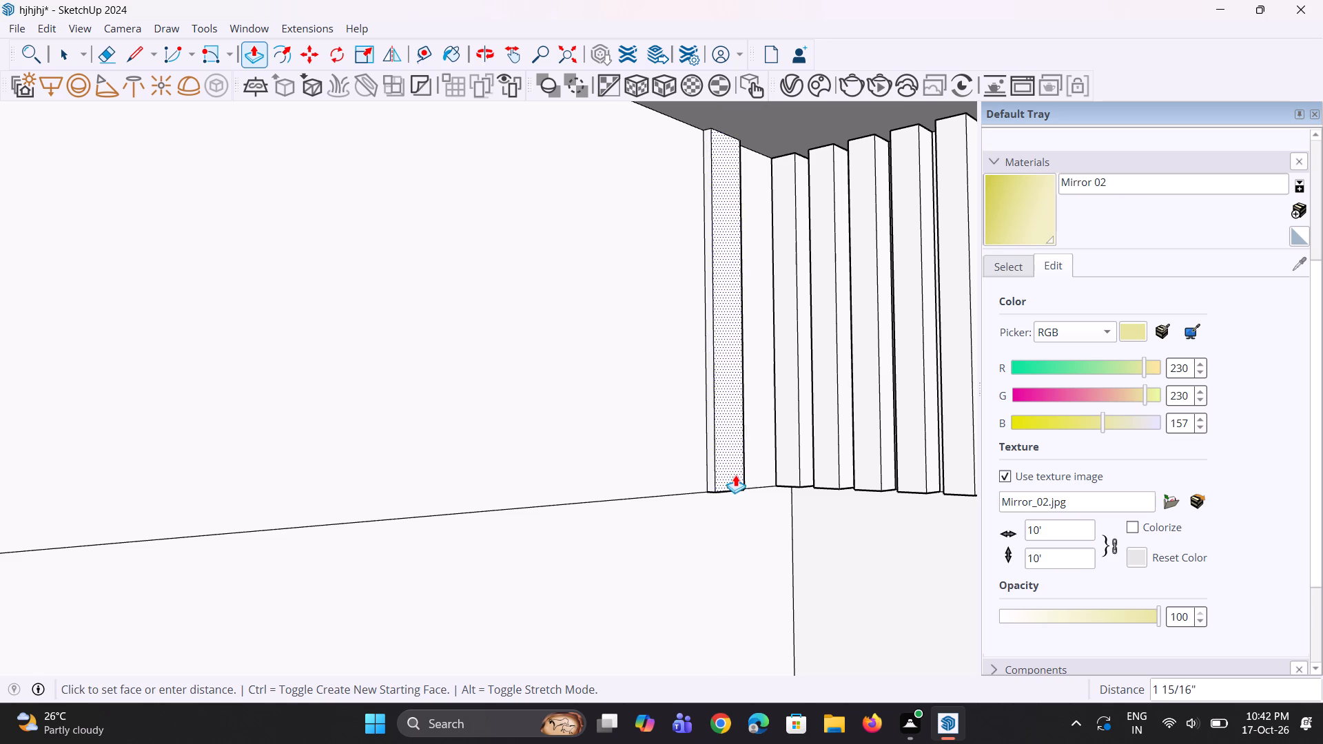
pyautogui.click(741, 480)
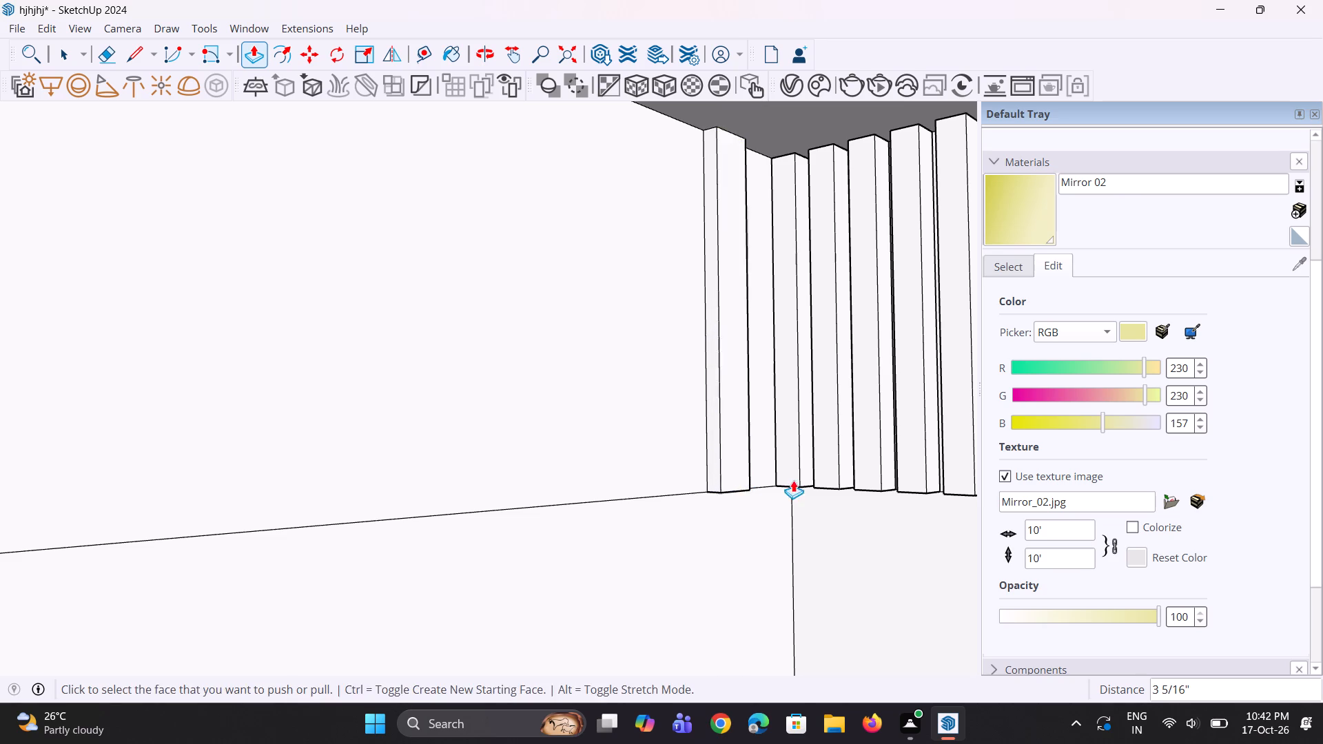
# Narrow the left wall's new slat by pushing its side face about 5 1/8" toward the corner.
pyautogui.moveTo(788, 480); pyautogui.dragTo(627, 502, button='middle')
pyautogui.scroll(1, 627, 502)
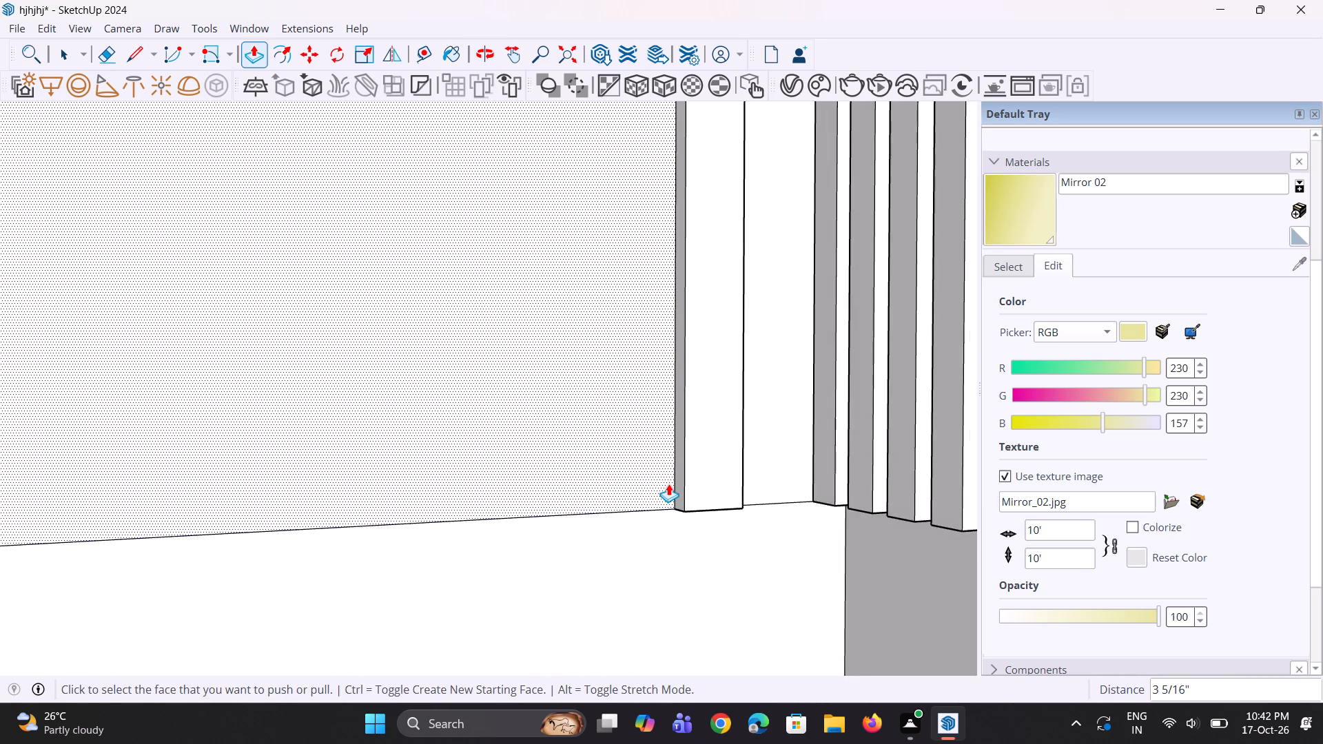
pyautogui.scroll(1, 668, 484)
pyautogui.click(673, 479)
pyautogui.press('Escape')
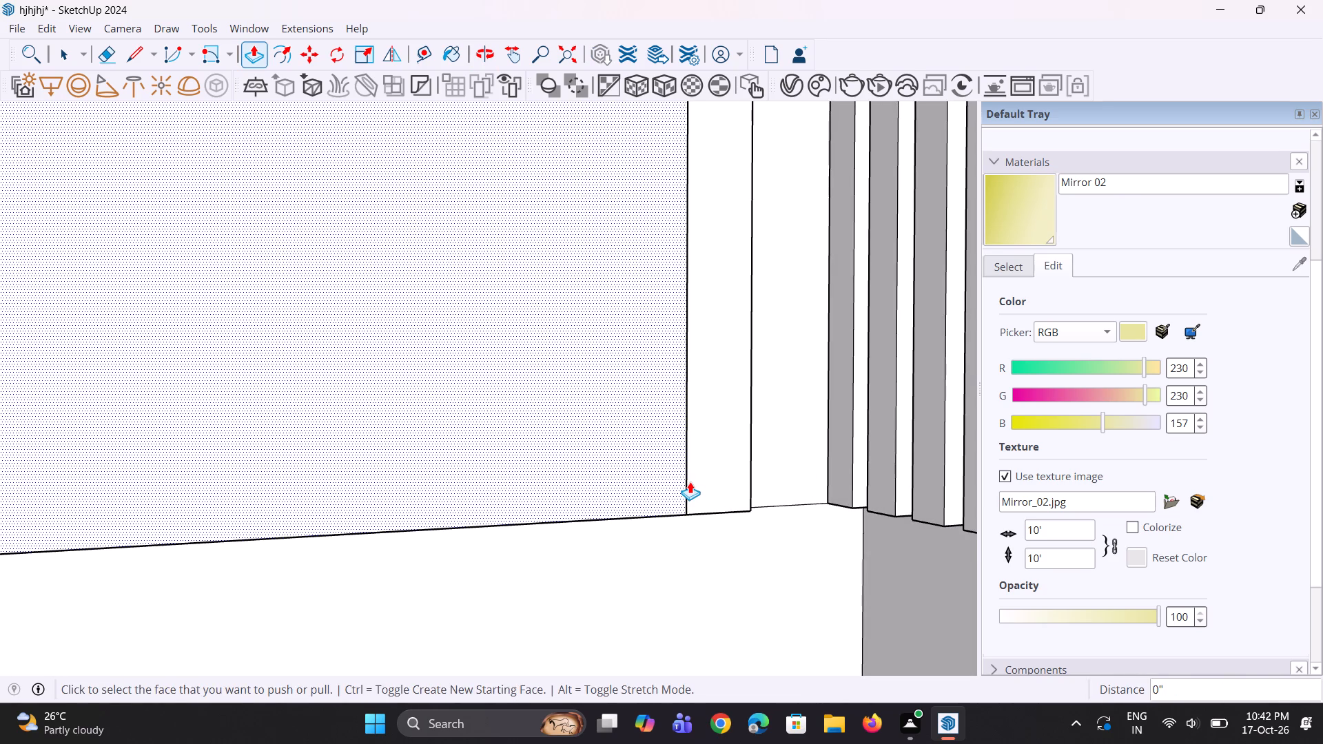
pyautogui.scroll(2, 690, 482)
pyautogui.click(679, 475)
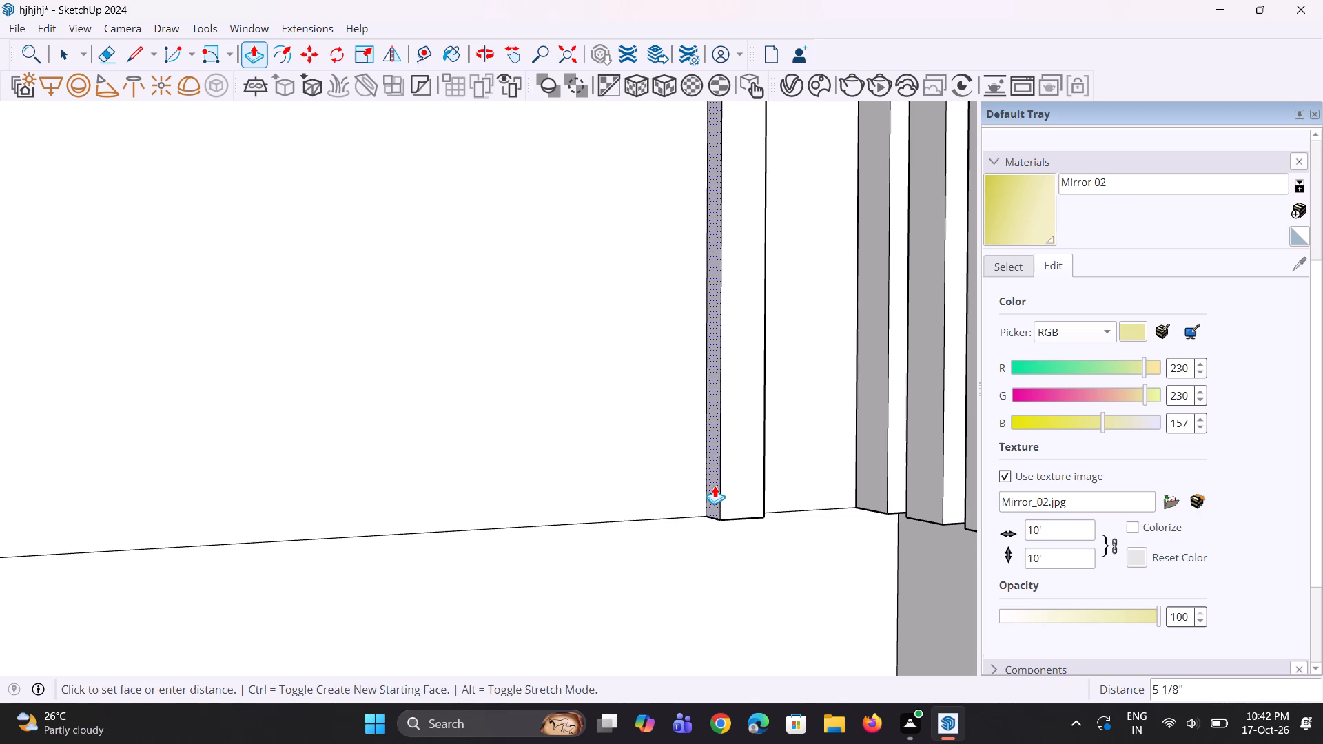
pyautogui.click(715, 486)
# Push the same side face of the slat slightly farther toward the corner to narrow it more.
pyautogui.moveTo(723, 509); pyautogui.dragTo(677, 502, button='middle')
pyautogui.press('space')
pyautogui.press('space')
pyautogui.click(769, 490)
pyautogui.click(751, 490)
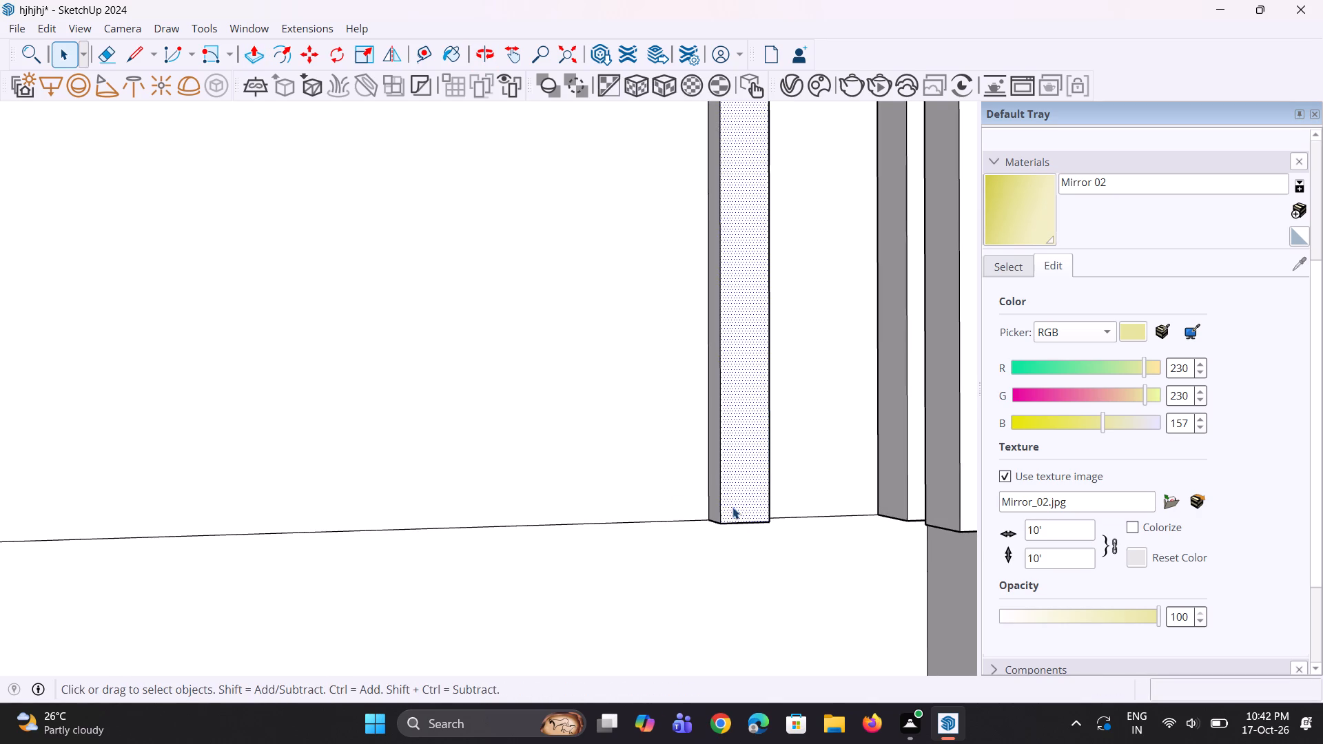
pyautogui.moveTo(714, 528); pyautogui.dragTo(780, 521, button='middle')
pyautogui.scroll(2, 727, 491)
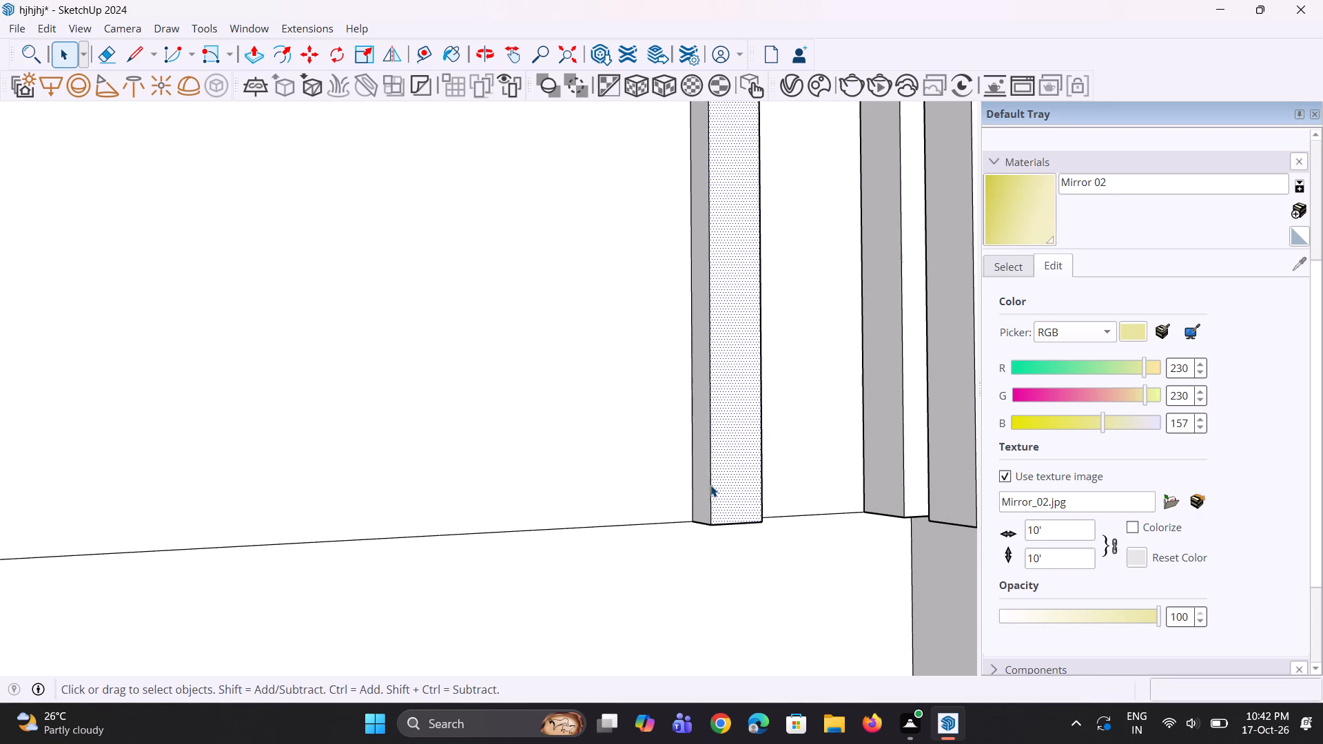
pyautogui.press('p')
pyautogui.scroll(1, 703, 482)
pyautogui.press('space')
pyautogui.press('space')
pyautogui.click(698, 475)
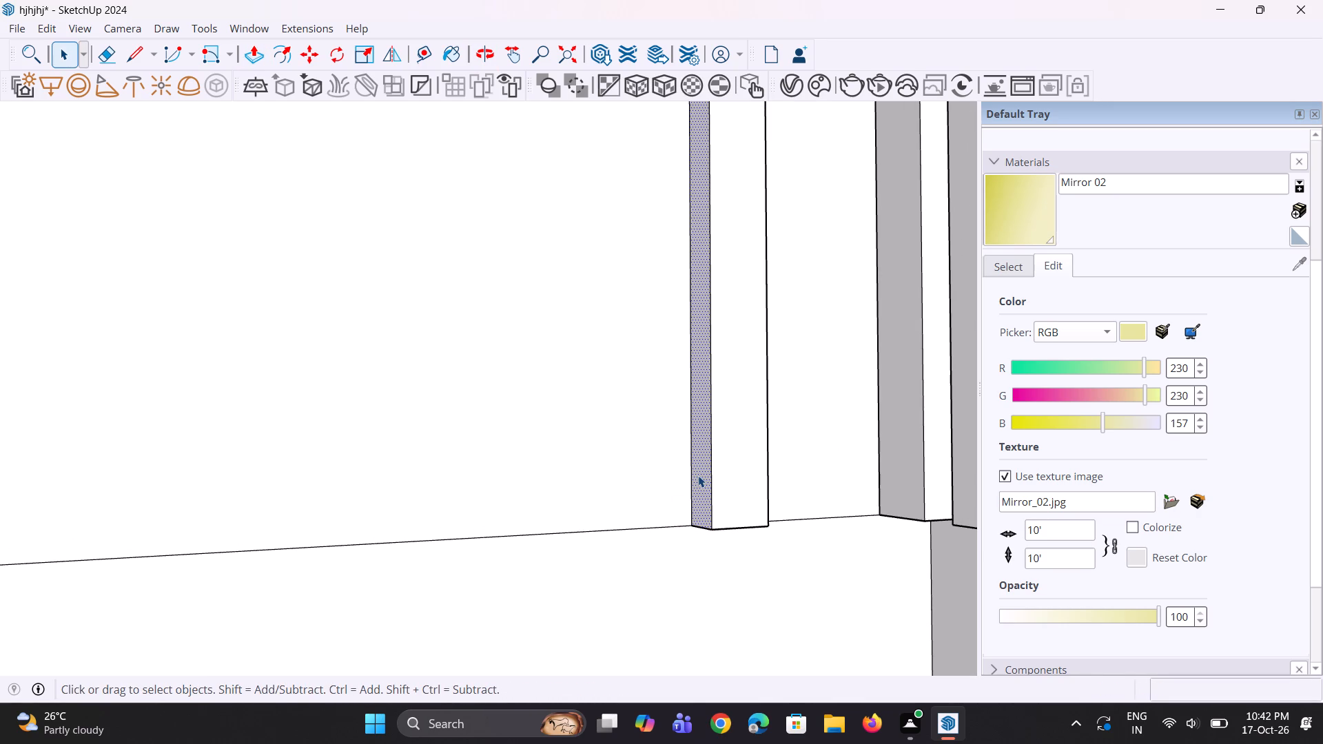
pyautogui.press('p')
pyautogui.click(698, 475)
pyautogui.click(705, 478)
# Select the front, bottom and both side faces of the left wall's slat and make them a group.
pyautogui.press('space')
pyautogui.click(734, 492)
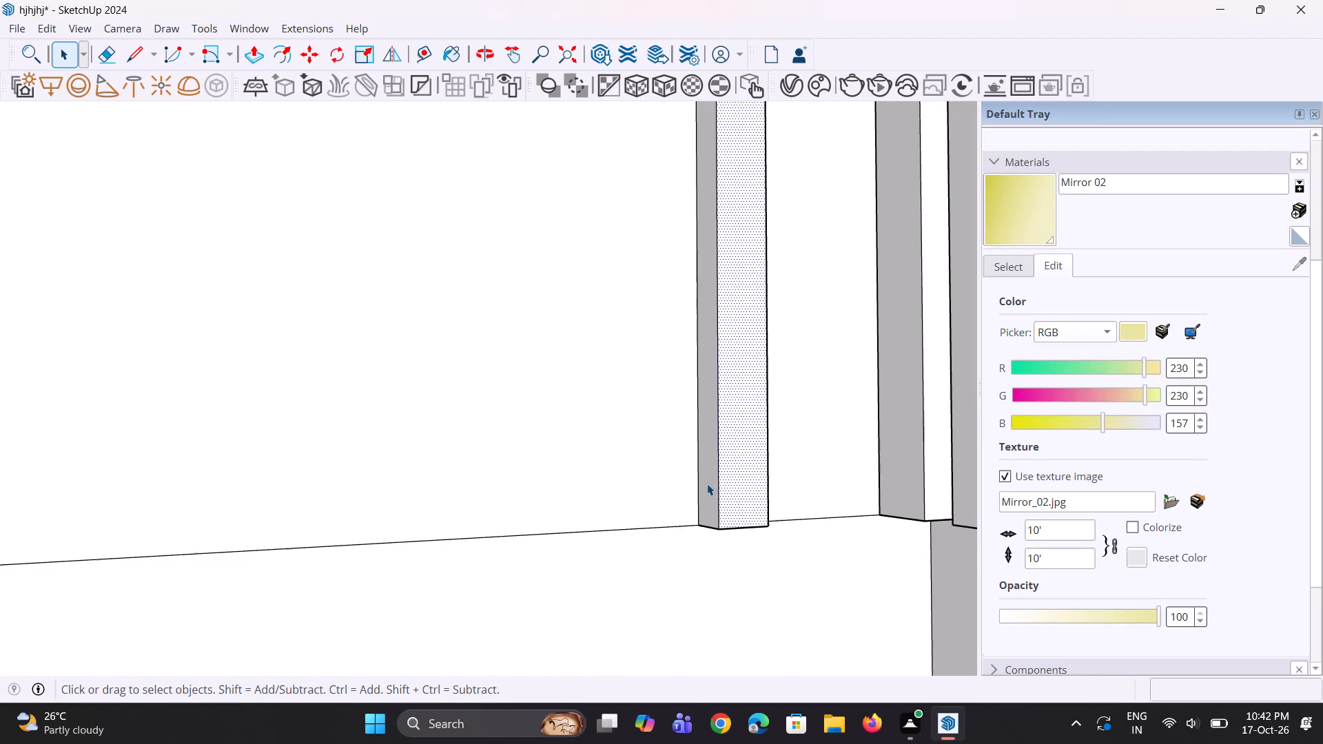
pyautogui.click(707, 484)
pyautogui.keyDown('ctrl'); pyautogui.click(734, 495); pyautogui.keyUp('ctrl')
pyautogui.moveTo(740, 526); pyautogui.dragTo(730, 409, button='middle')
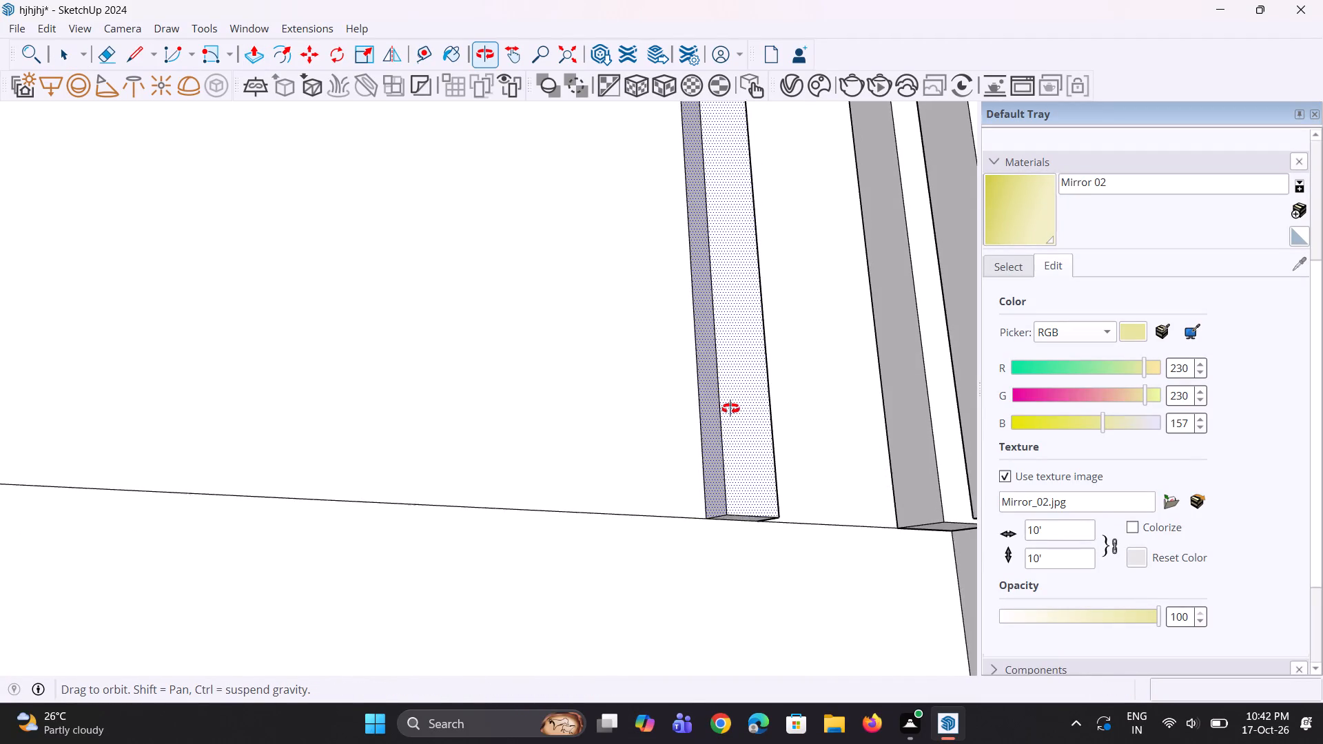
pyautogui.moveTo(730, 409); pyautogui.dragTo(729, 401, button='middle')
pyautogui.click(751, 511)
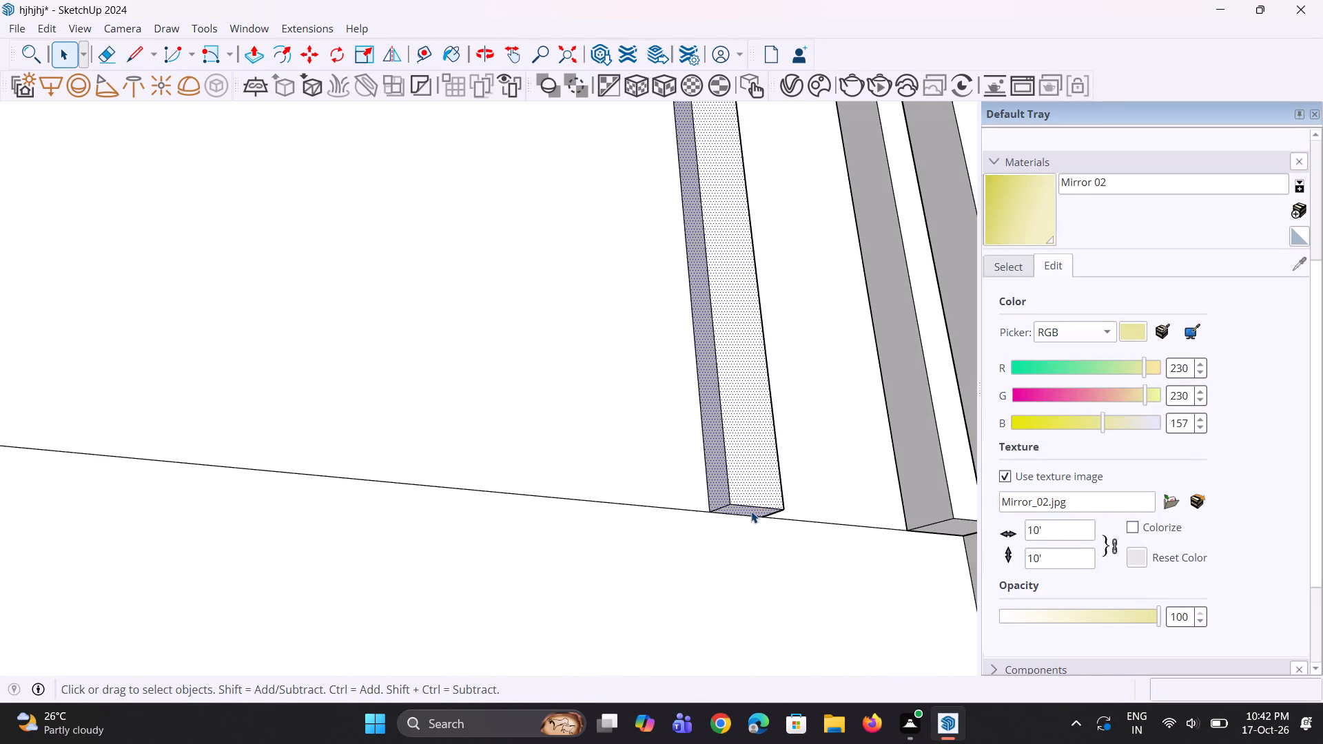
pyautogui.keyDown('ctrl'); pyautogui.click(715, 474); pyautogui.keyUp('ctrl')
pyautogui.keyDown('ctrl'); pyautogui.click(754, 485); pyautogui.keyUp('ctrl')
pyautogui.keyDown('ctrl'); pyautogui.click(756, 514); pyautogui.keyUp('ctrl')
pyautogui.moveTo(746, 482); pyautogui.dragTo(492, 577, button='middle')
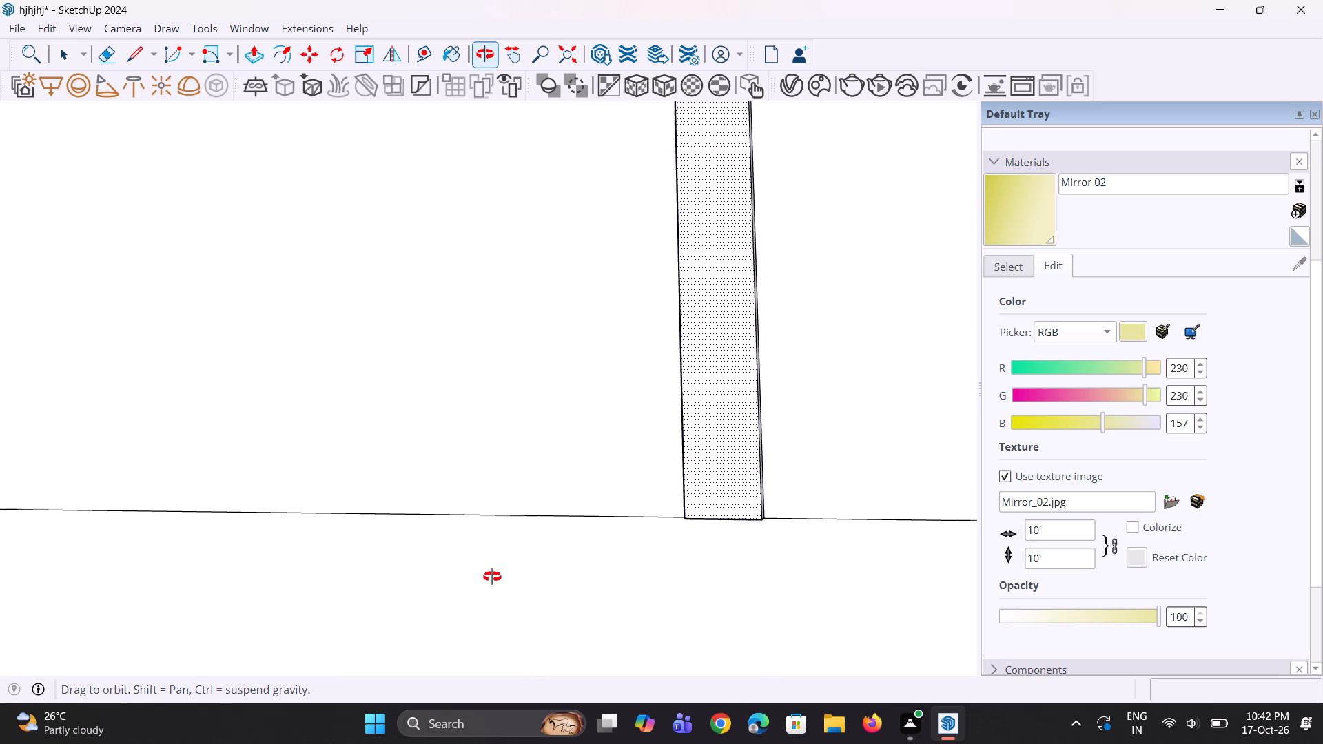
pyautogui.moveTo(492, 577); pyautogui.dragTo(493, 577, button='middle')
pyautogui.scroll(8, 735, 508)
pyautogui.moveTo(765, 477); pyautogui.dragTo(717, 495, button='middle')
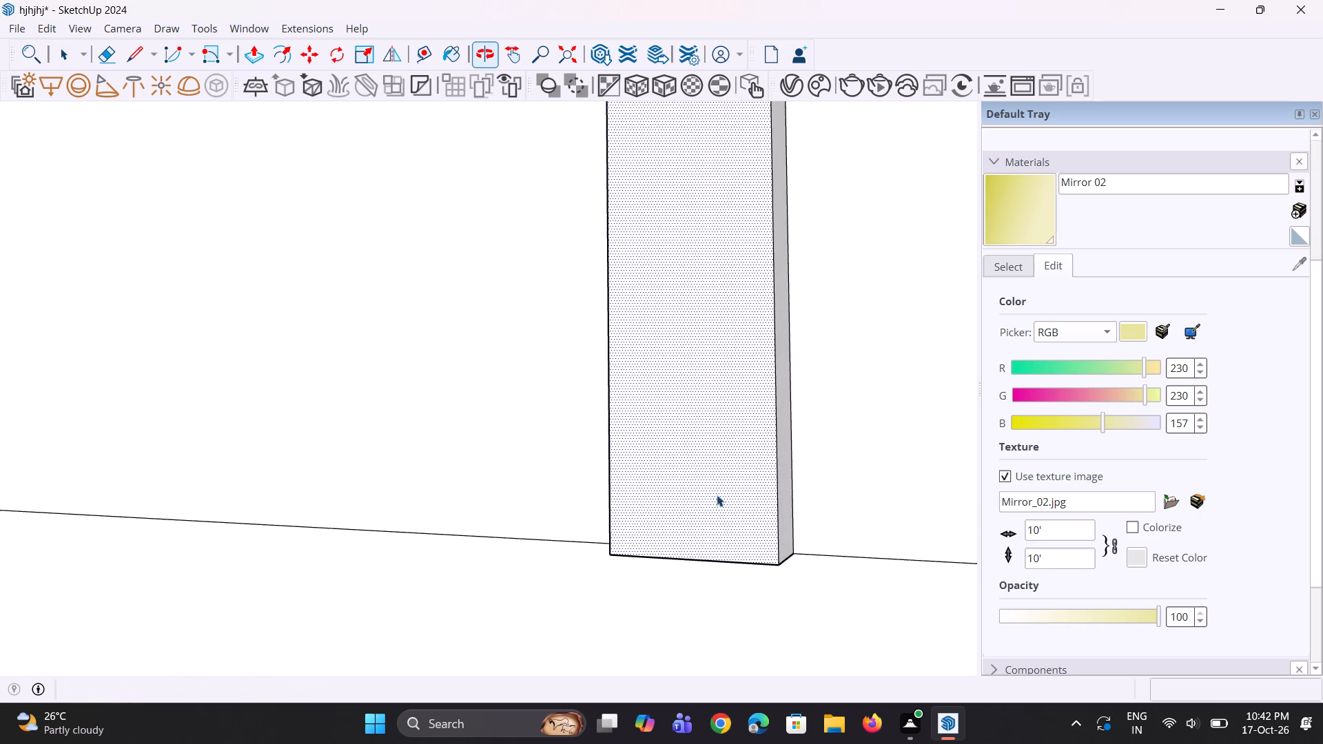
pyautogui.keyDown('ctrl'); pyautogui.click(784, 494); pyautogui.keyUp('ctrl')
pyautogui.keyDown('ctrl'); pyautogui.rightClick(699, 493); pyautogui.keyUp('ctrl')
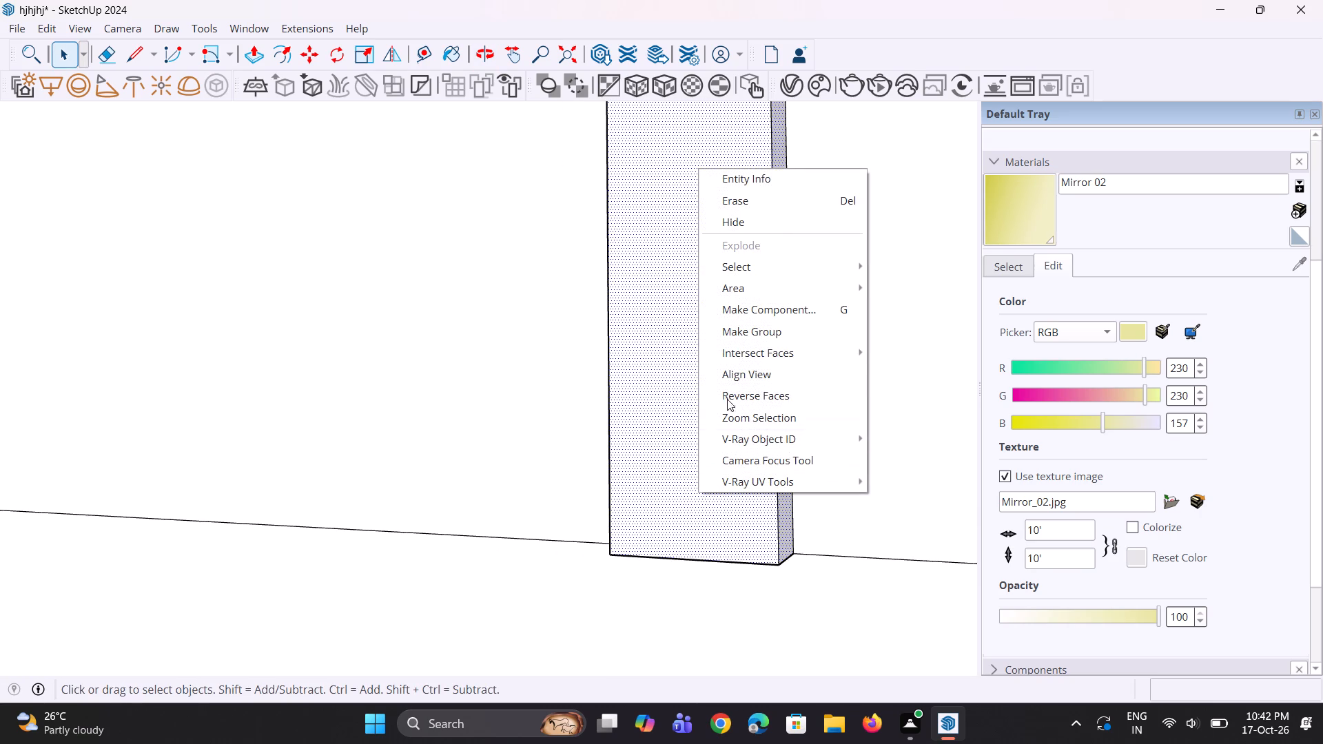
pyautogui.click(748, 334)
# Copy the slat group about 11 1/16" along the left wall's horizontal line and array it 35 times toward the front opening.
pyautogui.scroll(-10, 759, 524)
pyautogui.moveTo(687, 547); pyautogui.dragTo(863, 515, button='middle')
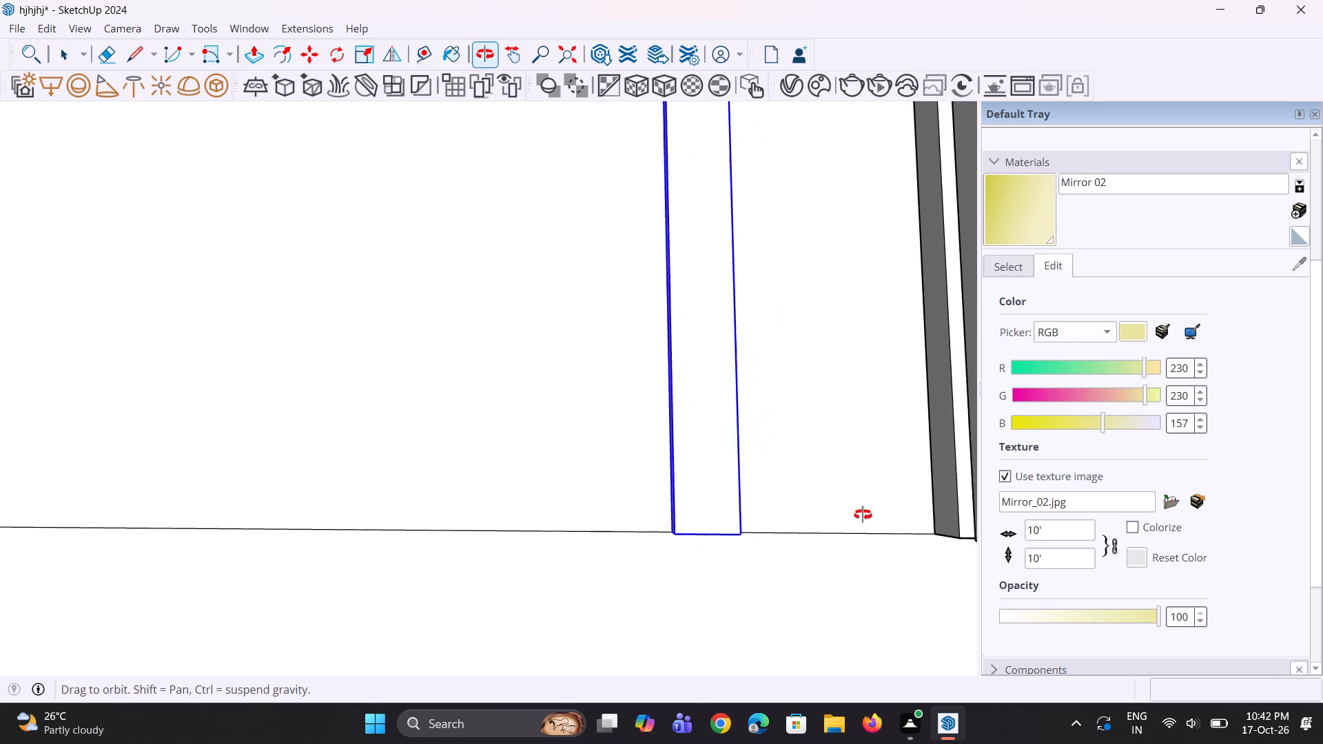
pyautogui.moveTo(863, 515); pyautogui.dragTo(864, 514, button='middle')
pyautogui.scroll(-9, 864, 514)
pyautogui.moveTo(814, 546); pyautogui.dragTo(1025, 530, button='middle')
pyautogui.scroll(-5, 581, 431)
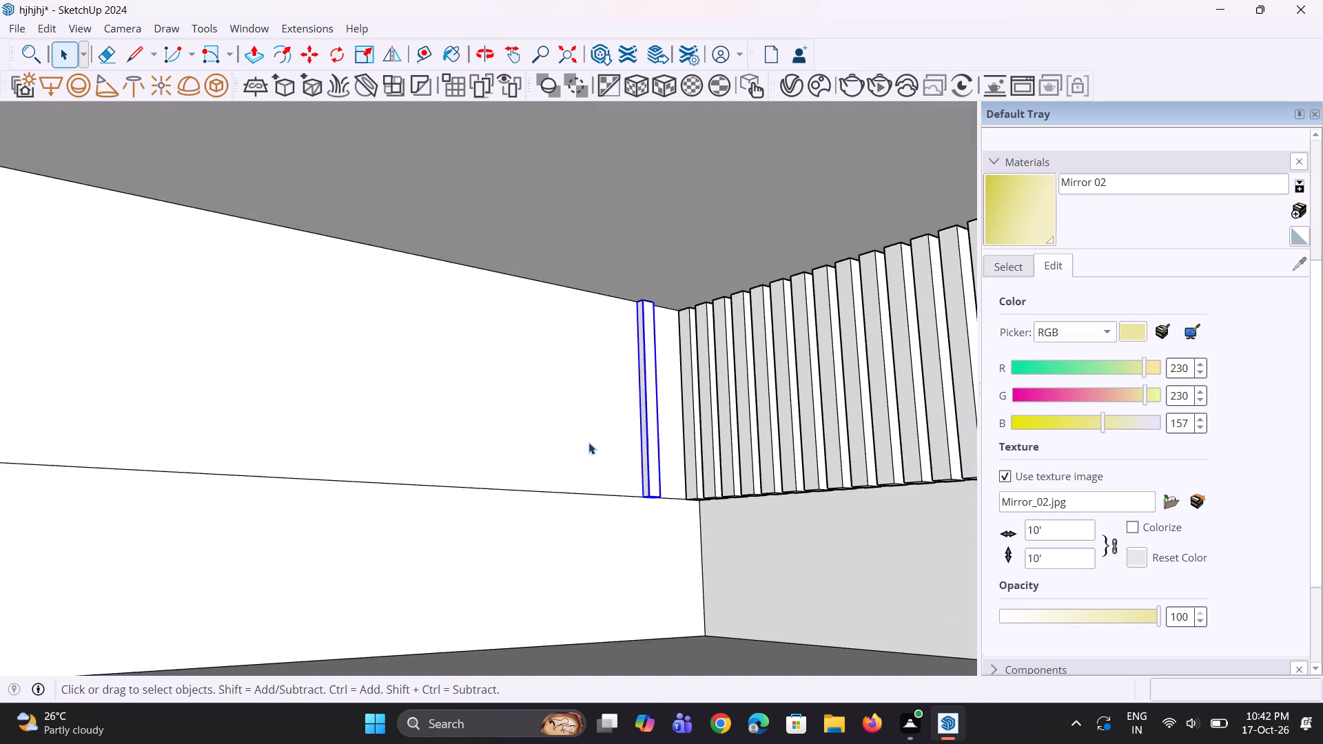
pyautogui.scroll(-4, 588, 442)
pyautogui.moveTo(591, 473); pyautogui.dragTo(679, 509, button='middle')
pyautogui.click(569, 59)
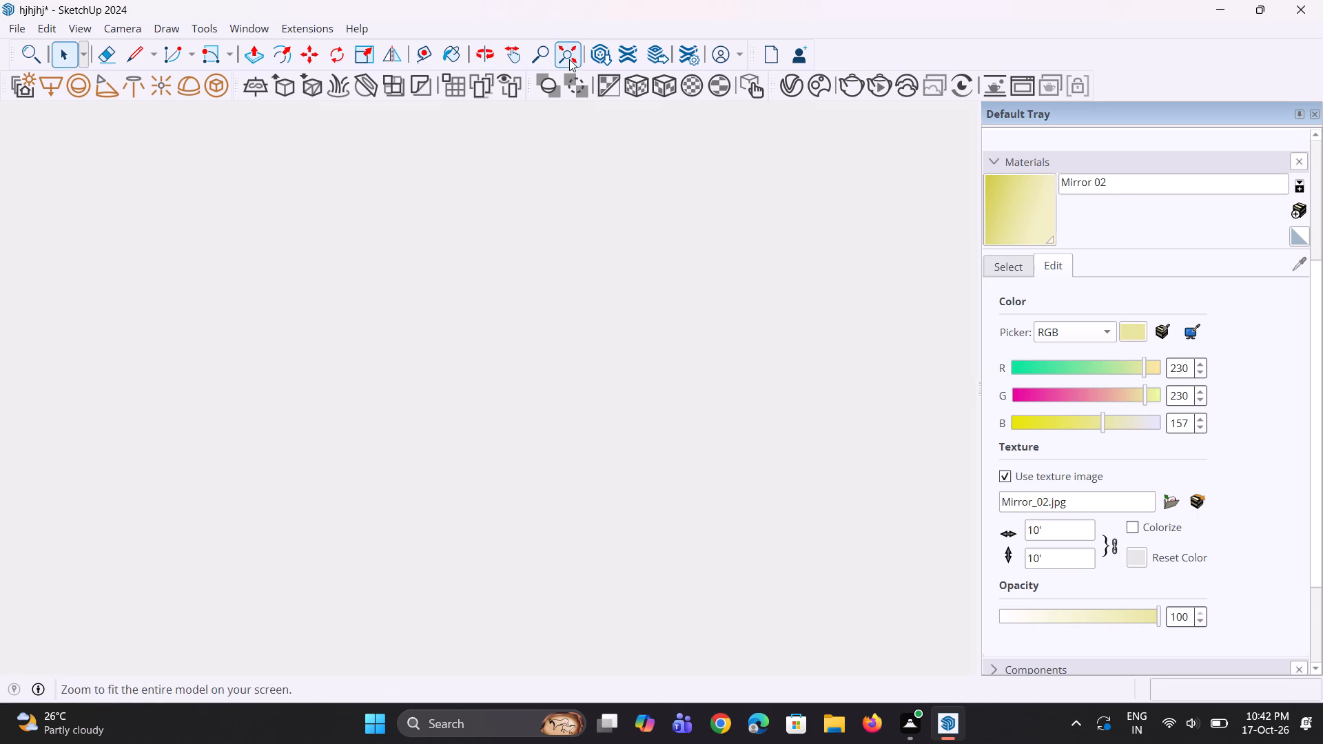
pyautogui.moveTo(367, 351); pyautogui.dragTo(573, 313, button='middle')
pyautogui.scroll(7, 387, 472)
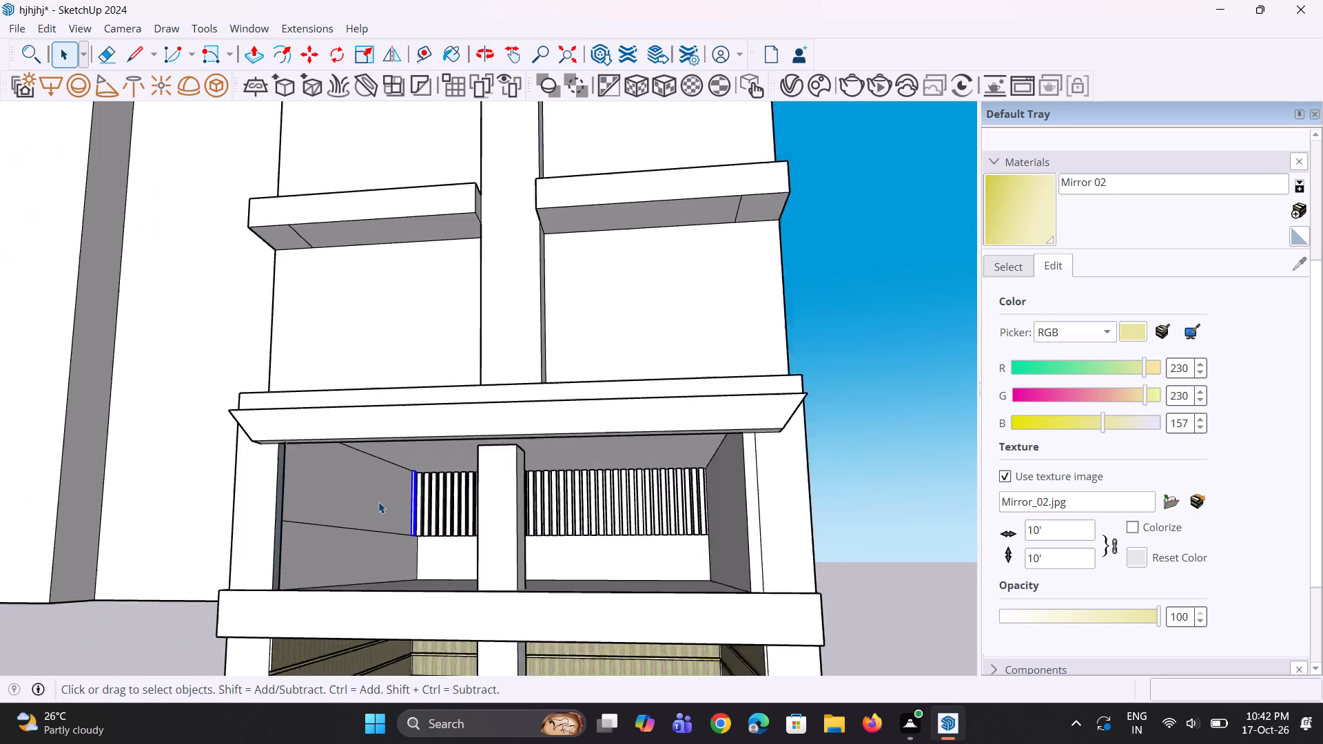
pyautogui.scroll(9, 378, 502)
pyautogui.moveTo(411, 542); pyautogui.dragTo(368, 568, button='middle')
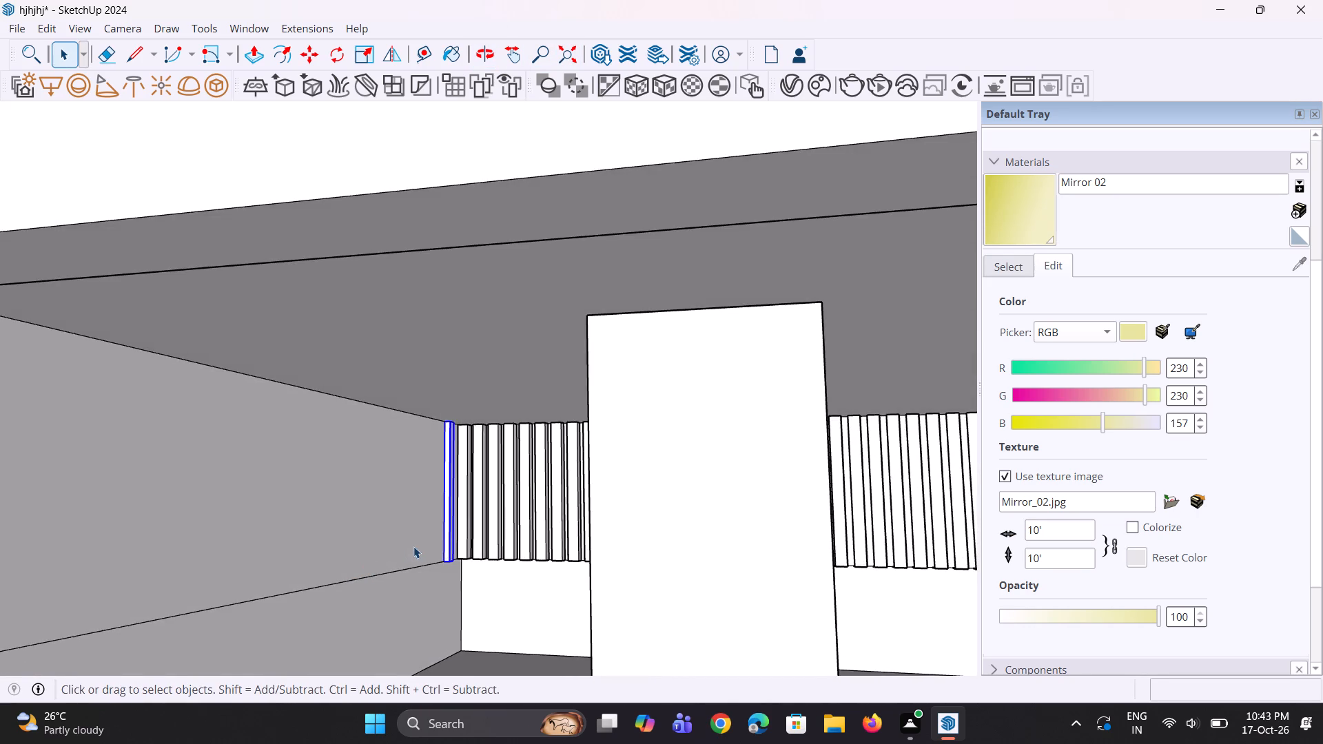
pyautogui.scroll(5, 413, 546)
pyautogui.press('m')
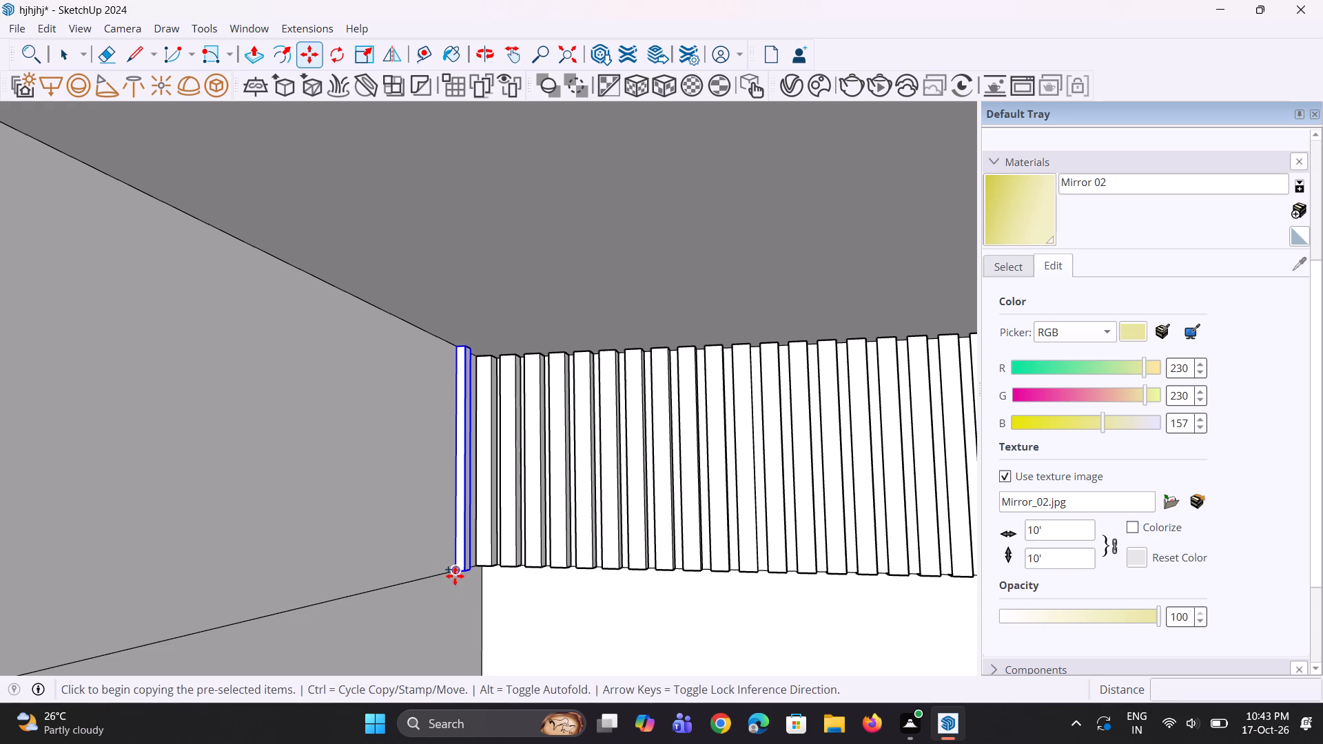
pyautogui.click(455, 576)
pyautogui.scroll(2, 413, 579)
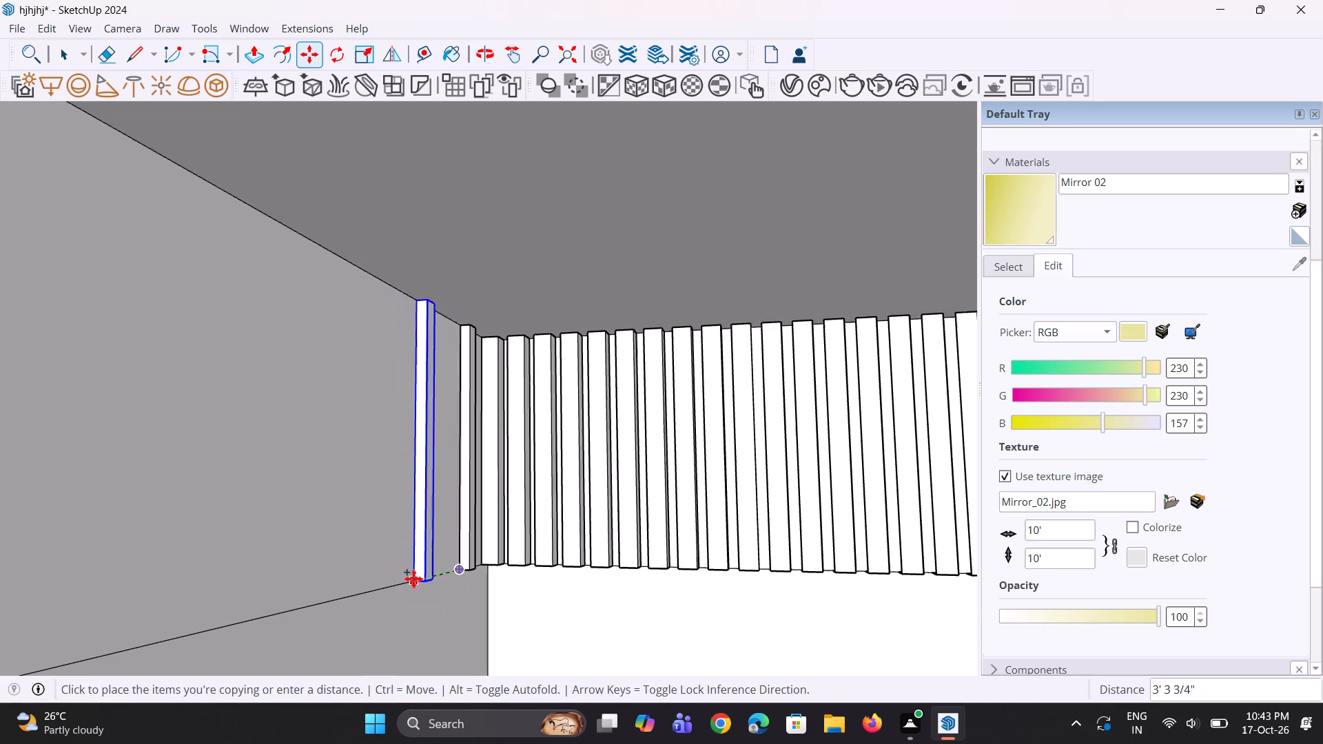
pyautogui.scroll(10, 413, 579)
pyautogui.moveTo(453, 581); pyautogui.dragTo(351, 612, button='middle')
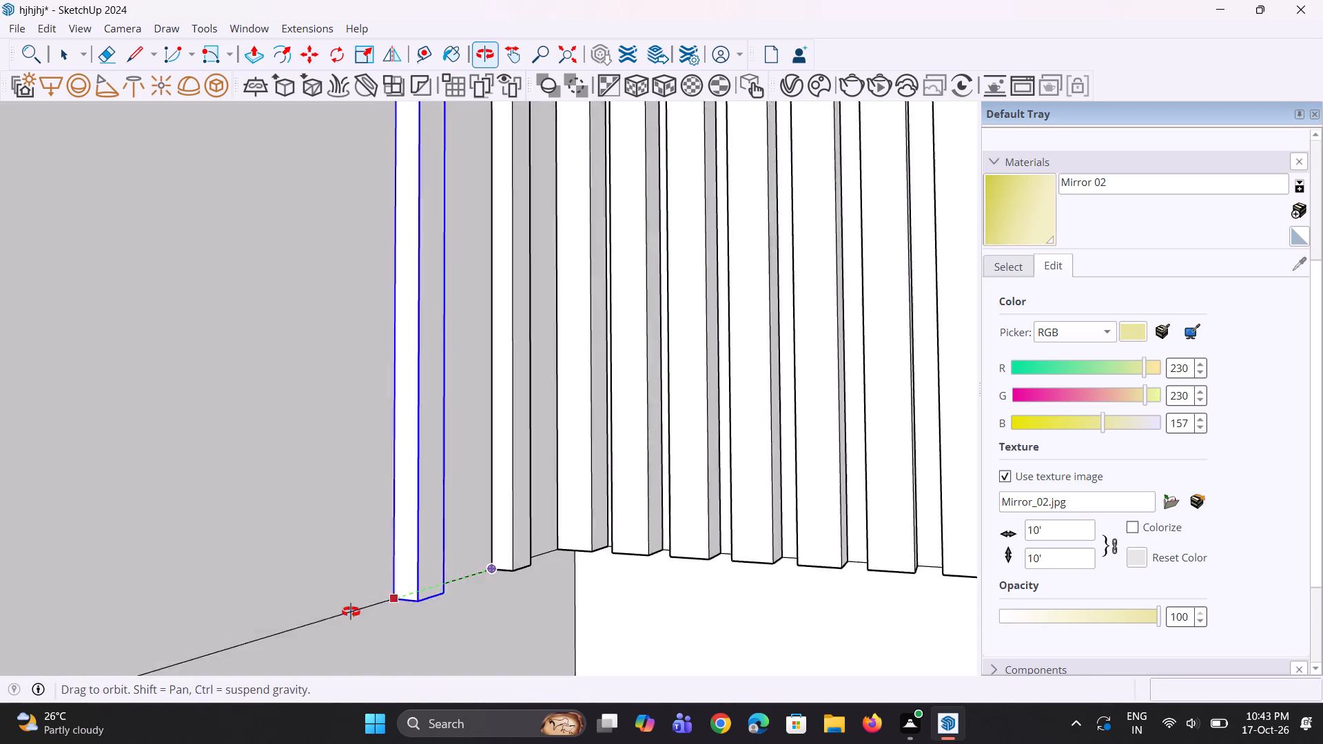
pyautogui.moveTo(351, 612); pyautogui.dragTo(253, 612, button='middle')
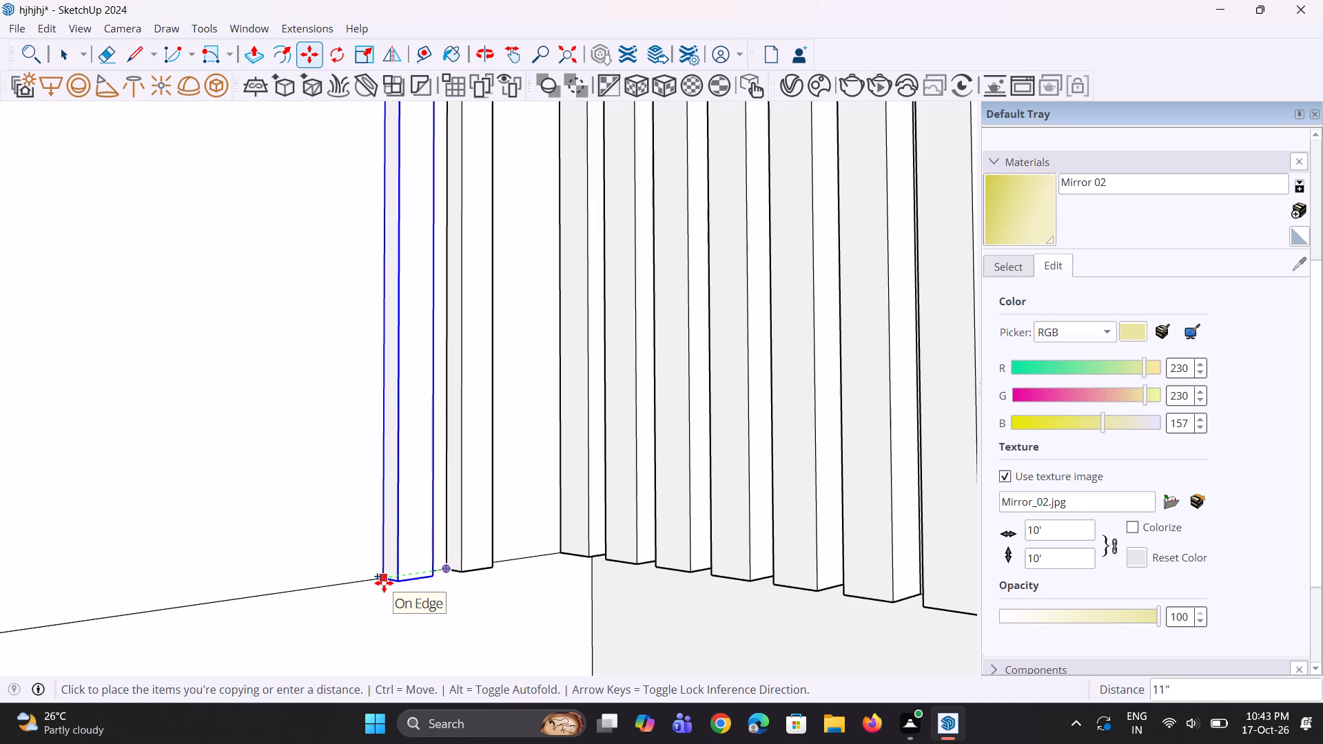
pyautogui.click(383, 583)
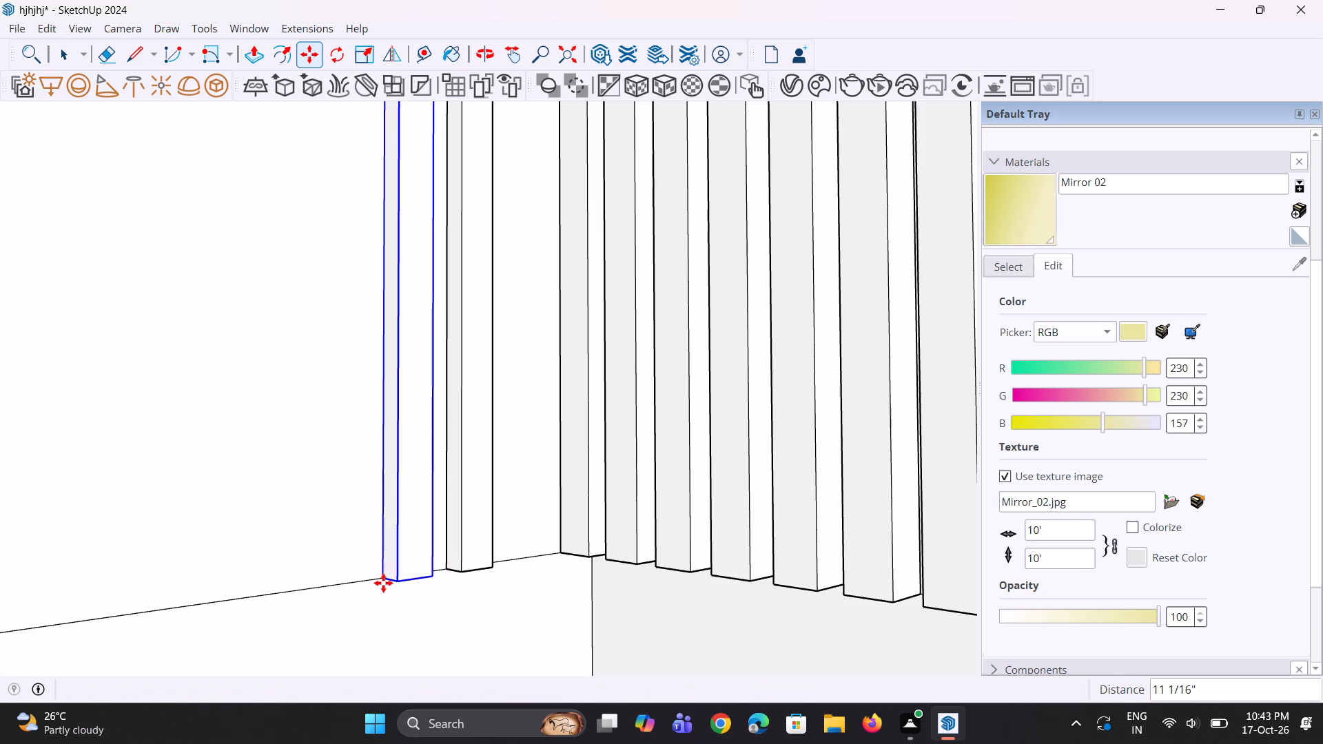
pyautogui.write('*35')
pyautogui.press('Return')
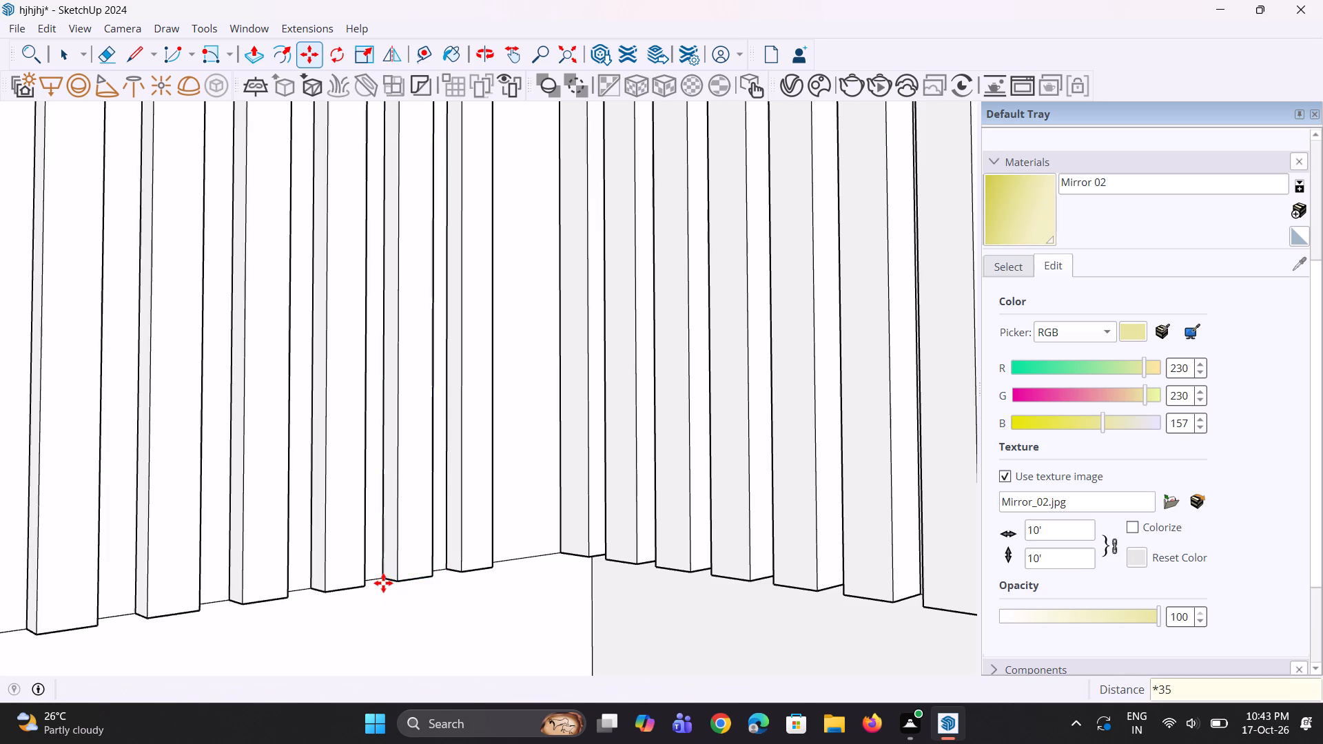
# Copy the frontmost slat on the left wall about 9 3/16" farther along the horizontal line toward the front opening.
pyautogui.scroll(-10, 382, 582)
pyautogui.moveTo(407, 568); pyautogui.dragTo(502, 568, button='middle')
pyautogui.scroll(-8, 503, 568)
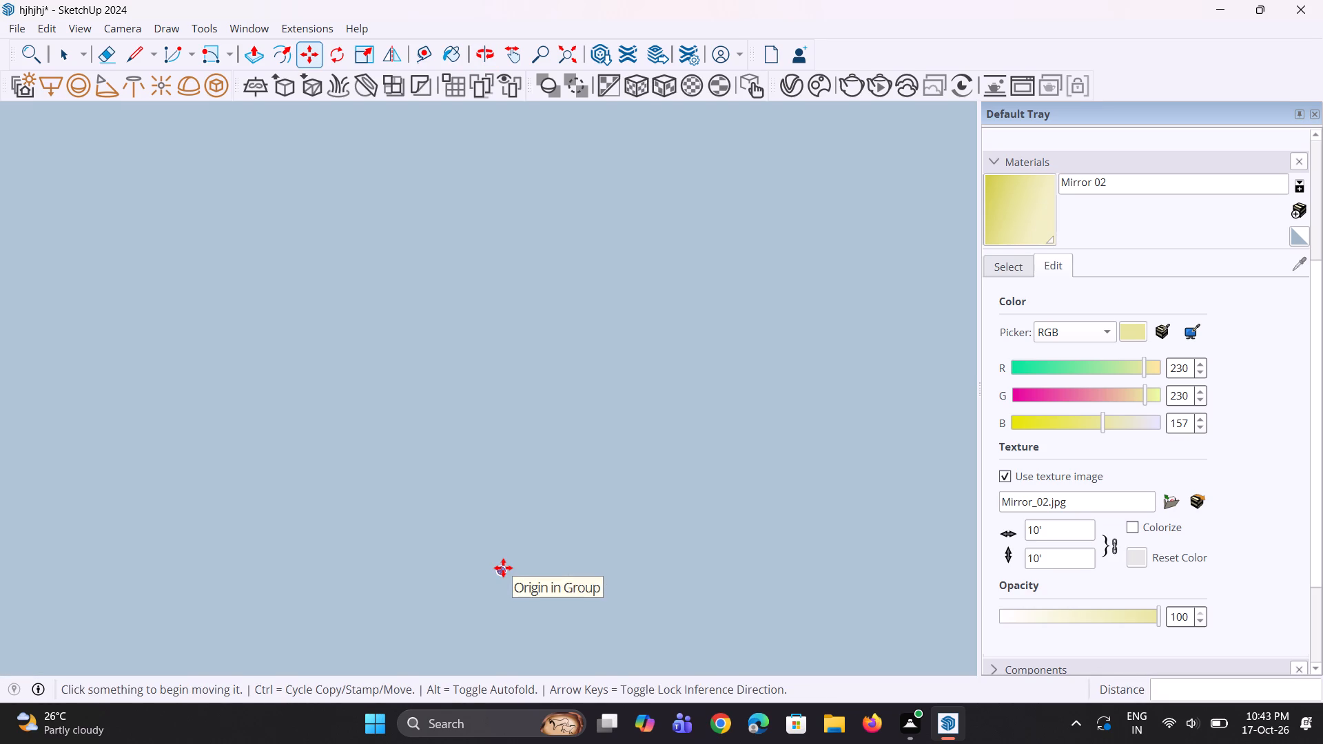
pyautogui.scroll(-1, 503, 568)
pyautogui.click(565, 65)
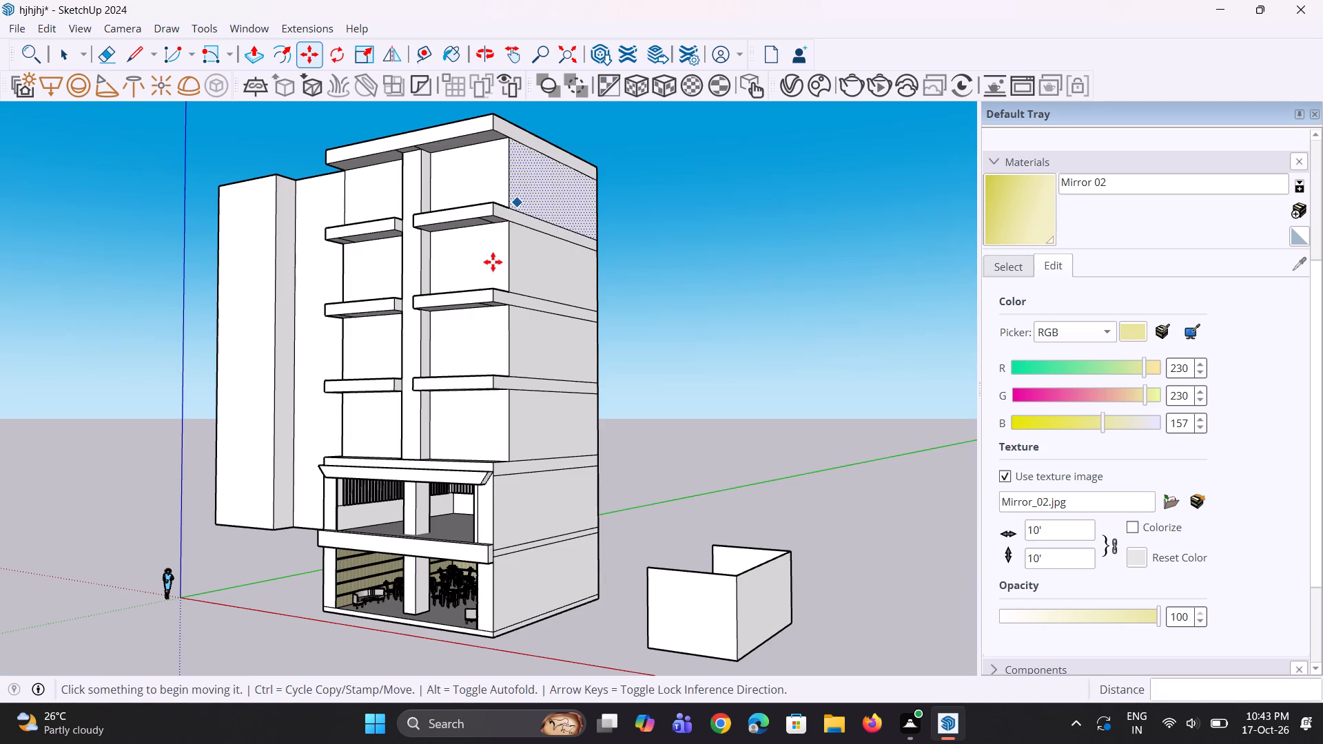
pyautogui.moveTo(433, 304); pyautogui.dragTo(473, 306, button='middle')
pyautogui.scroll(13, 355, 558)
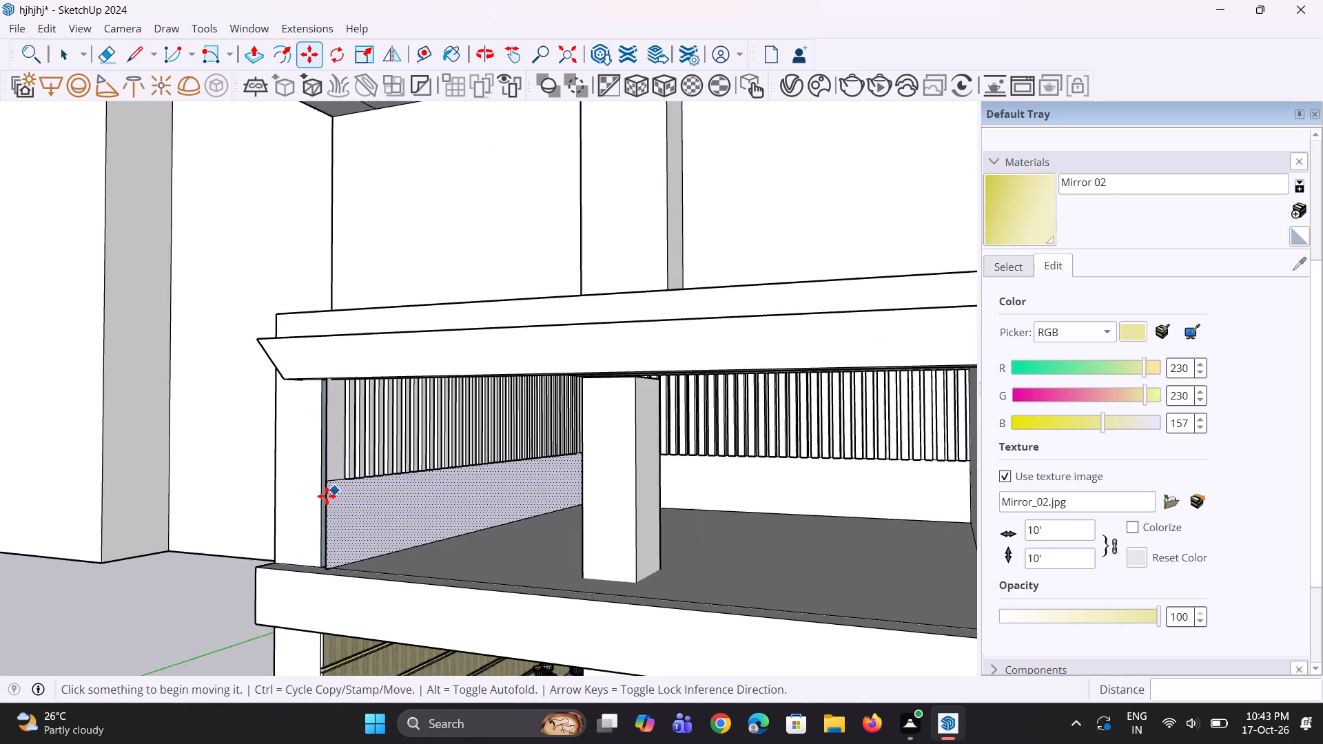
pyautogui.scroll(5, 327, 496)
pyautogui.press('space')
pyautogui.press('space')
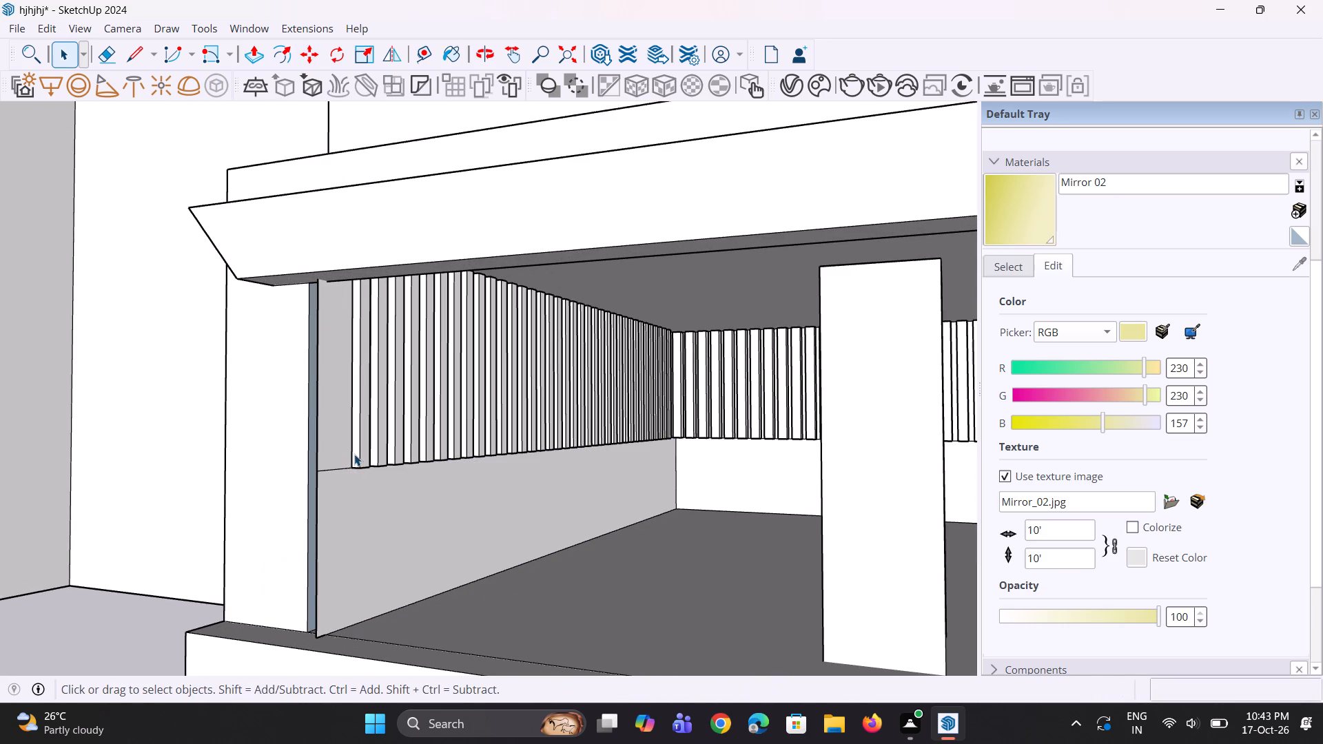
pyautogui.click(354, 454)
pyautogui.scroll(6, 354, 468)
pyautogui.press('m')
pyautogui.keyDown('ctrl'); pyautogui.scroll(2, 353, 469); pyautogui.keyUp('ctrl')
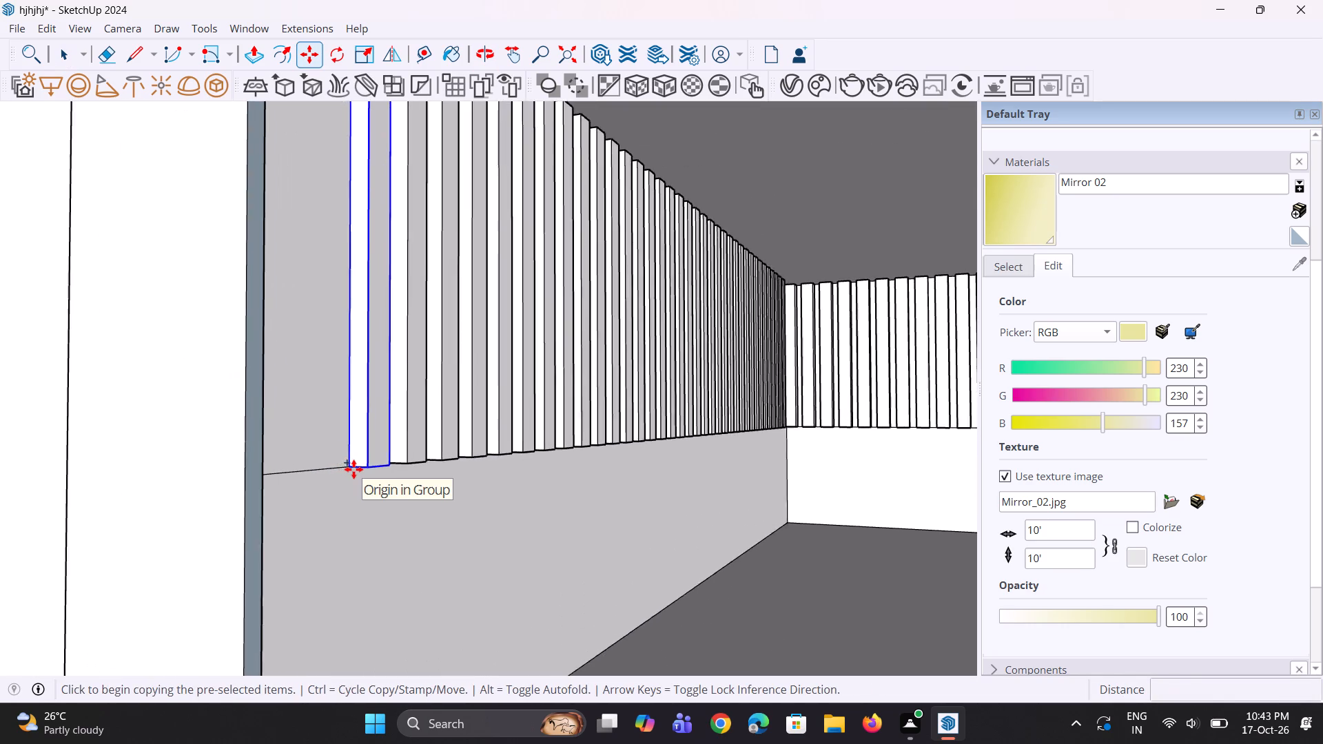
pyautogui.keyDown('ctrl'); pyautogui.scroll(3, 353, 469); pyautogui.keyUp('ctrl')
pyautogui.click(353, 469)
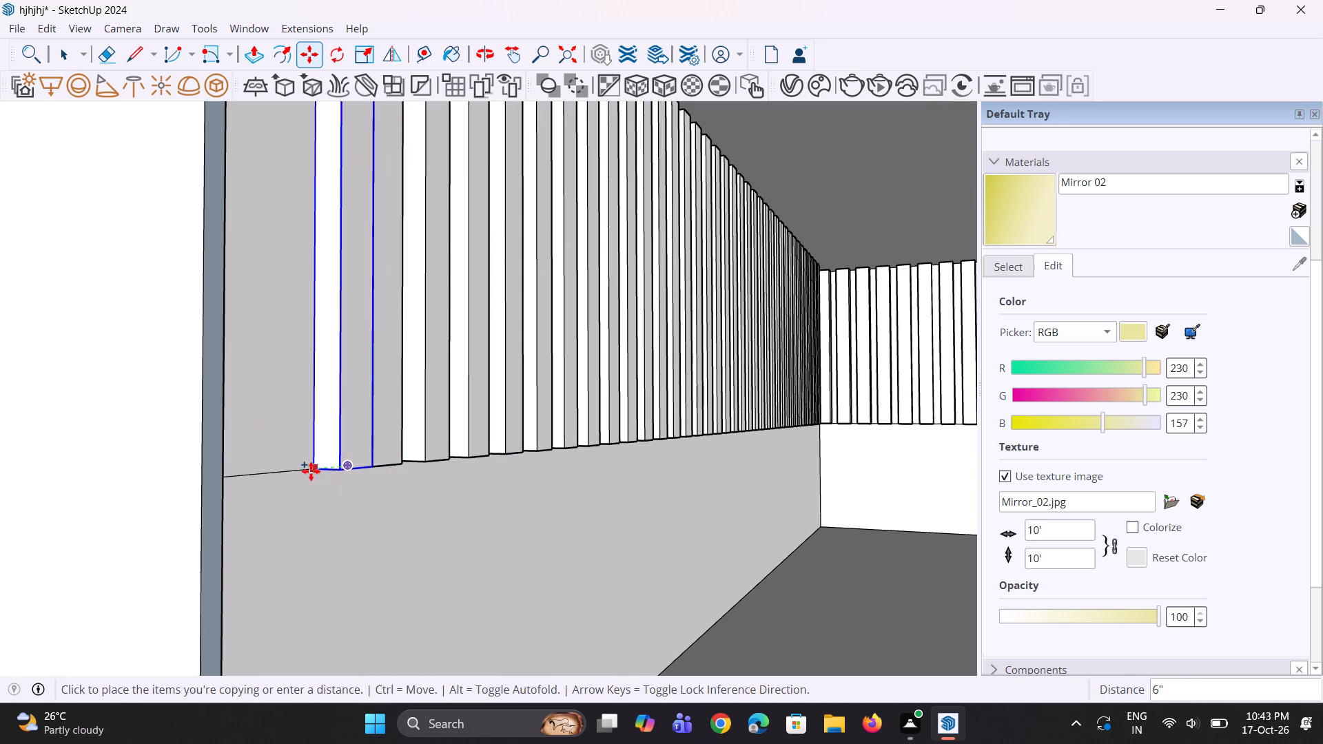
pyautogui.click(294, 473)
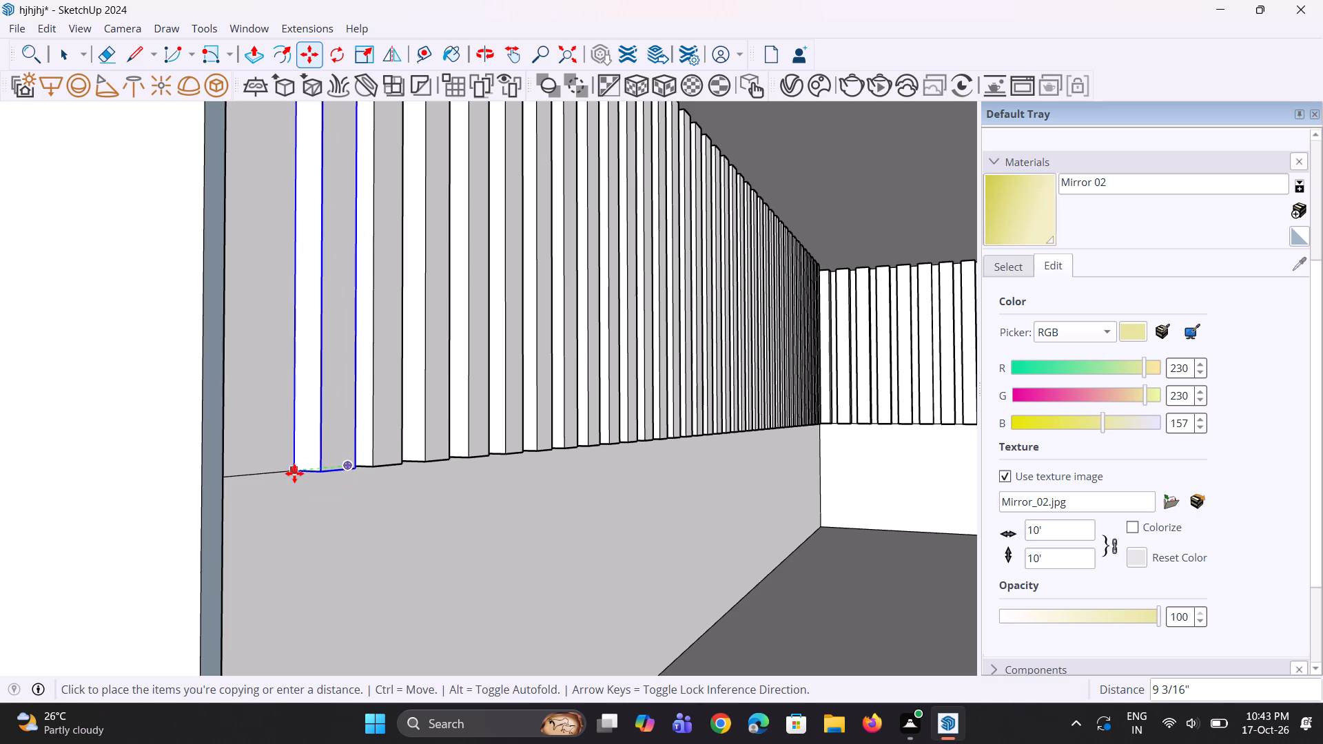
# Copy the frontmost slat on the left wall about 9 1/16" farther along the horizontal line toward the front opening and deselect it.
pyautogui.moveTo(296, 475); pyautogui.dragTo(247, 493, button='middle')
pyautogui.scroll(-5, 260, 469)
pyautogui.moveTo(247, 469); pyautogui.dragTo(135, 464, button='middle')
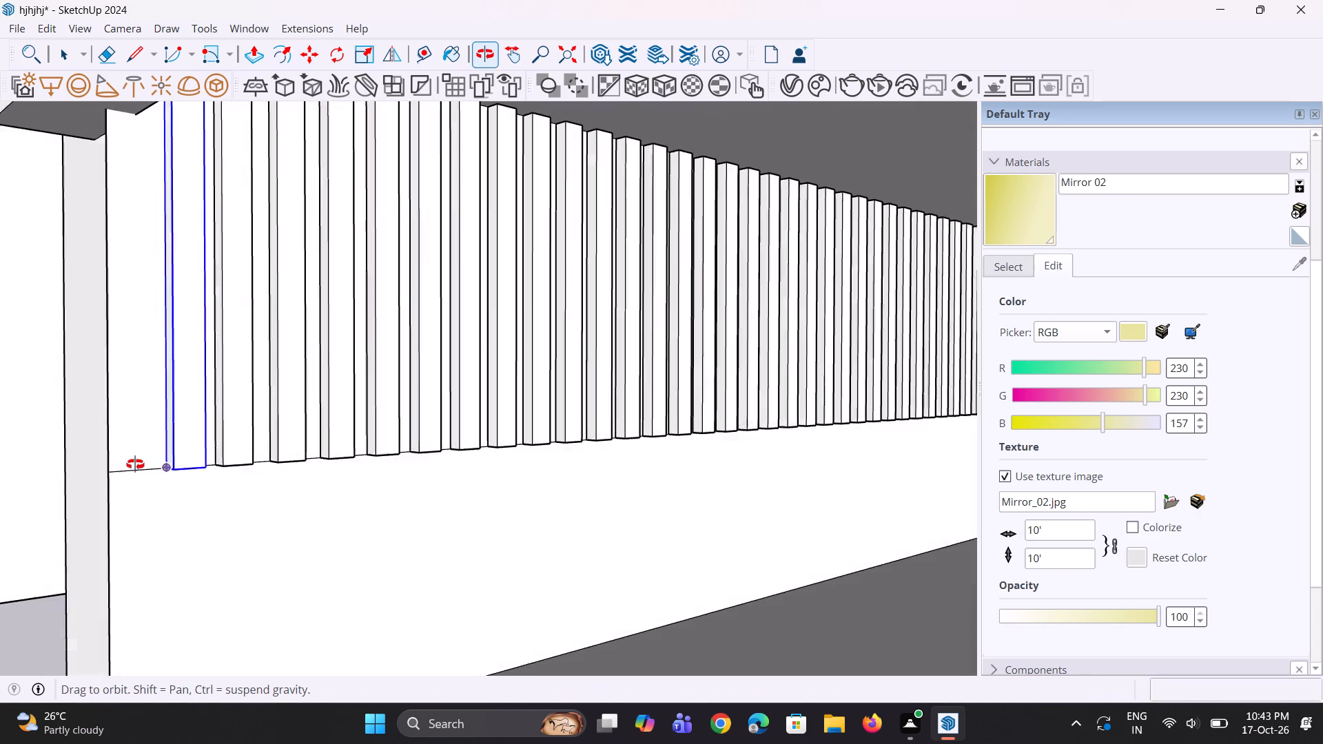
pyautogui.moveTo(135, 464); pyautogui.dragTo(133, 464, button='middle')
pyautogui.press('m')
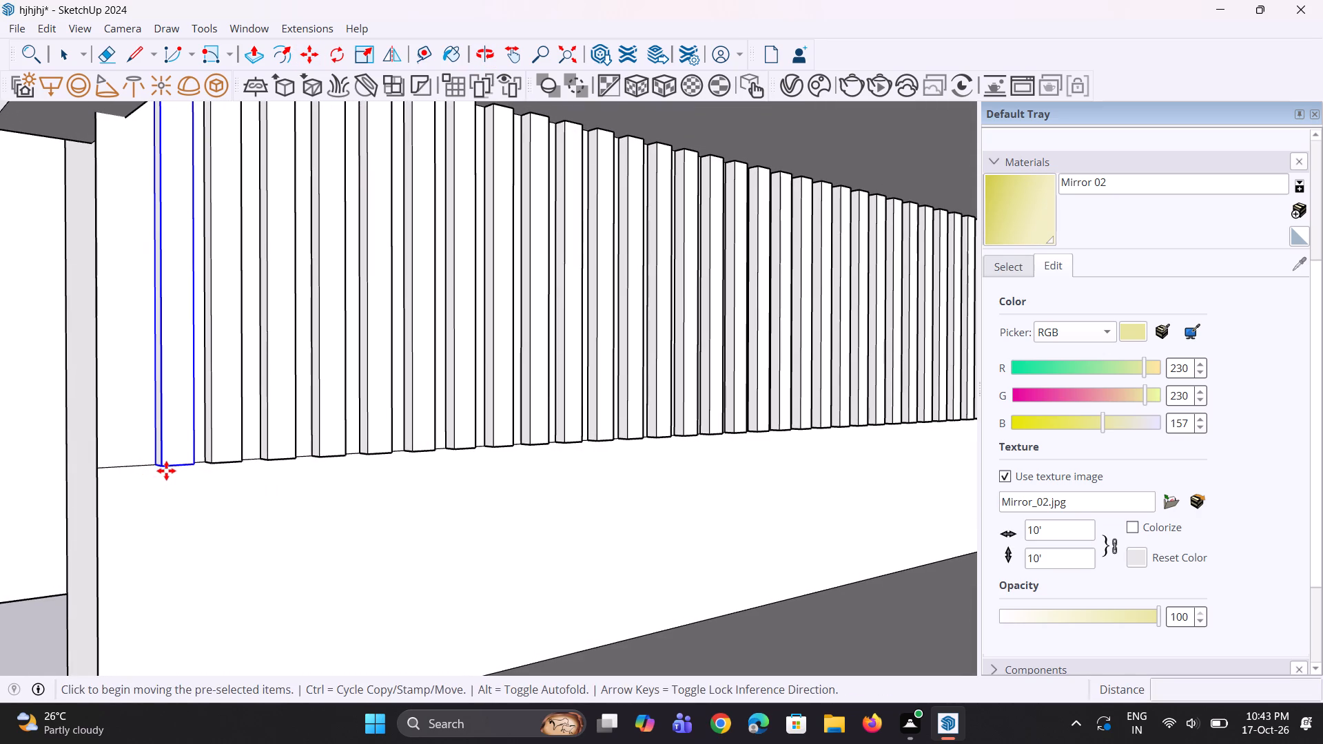
pyautogui.keyDown('ctrl'); pyautogui.scroll(5, 167, 471); pyautogui.keyUp('ctrl')
pyautogui.click(203, 461)
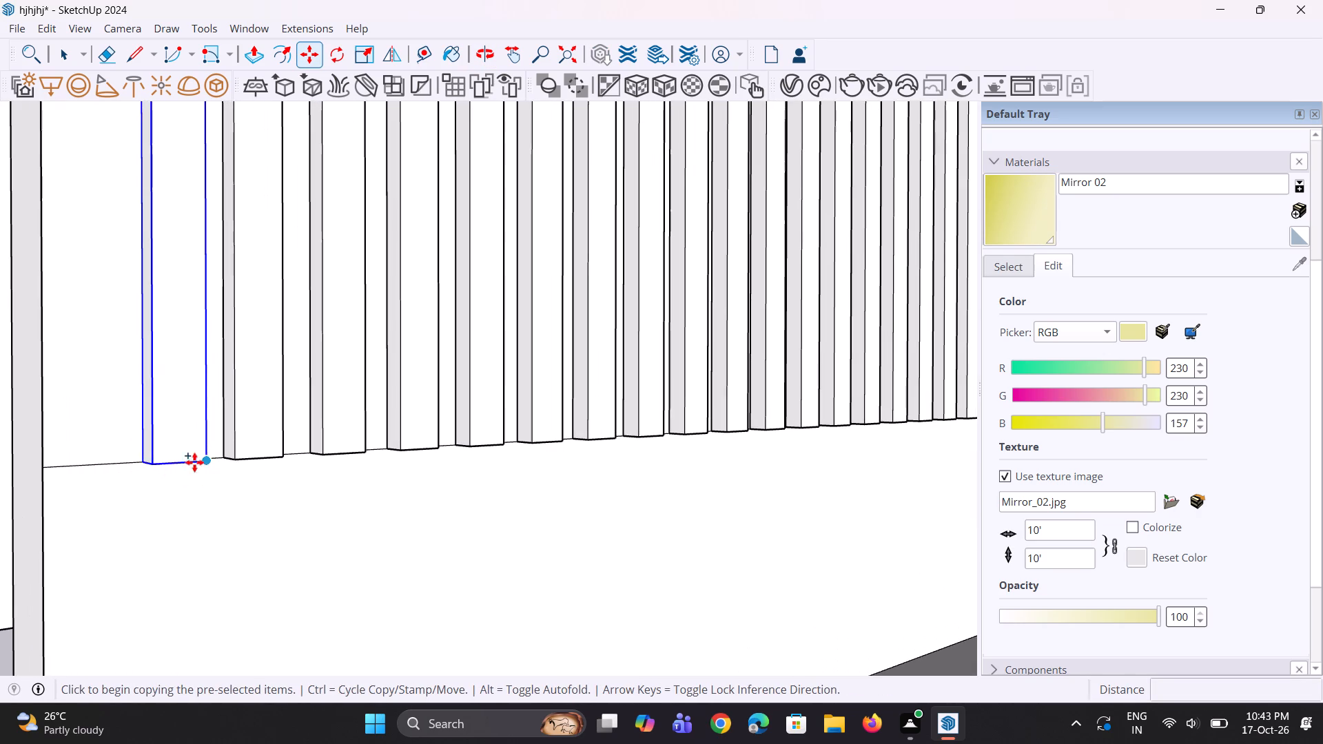
pyautogui.click(123, 469)
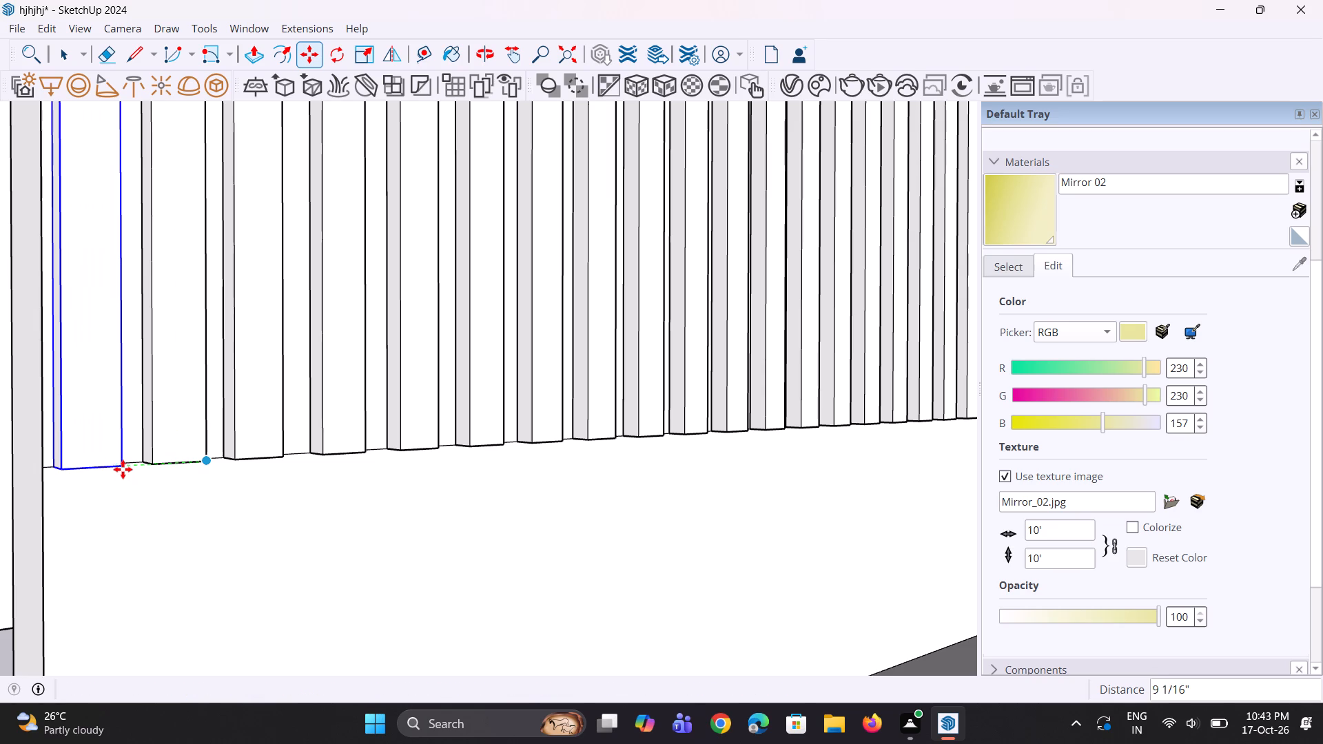
pyautogui.scroll(-5, 171, 457)
pyautogui.press('space')
pyautogui.press('space')
pyautogui.scroll(-5, 157, 482)
pyautogui.moveTo(183, 483); pyautogui.dragTo(311, 490, button='middle')
pyautogui.click(108, 633)
# Examine the slatted left and back walls of the upper floor from outside the front opening.
pyautogui.scroll(-5, 231, 513)
pyautogui.moveTo(247, 508); pyautogui.dragTo(334, 510, button='middle')
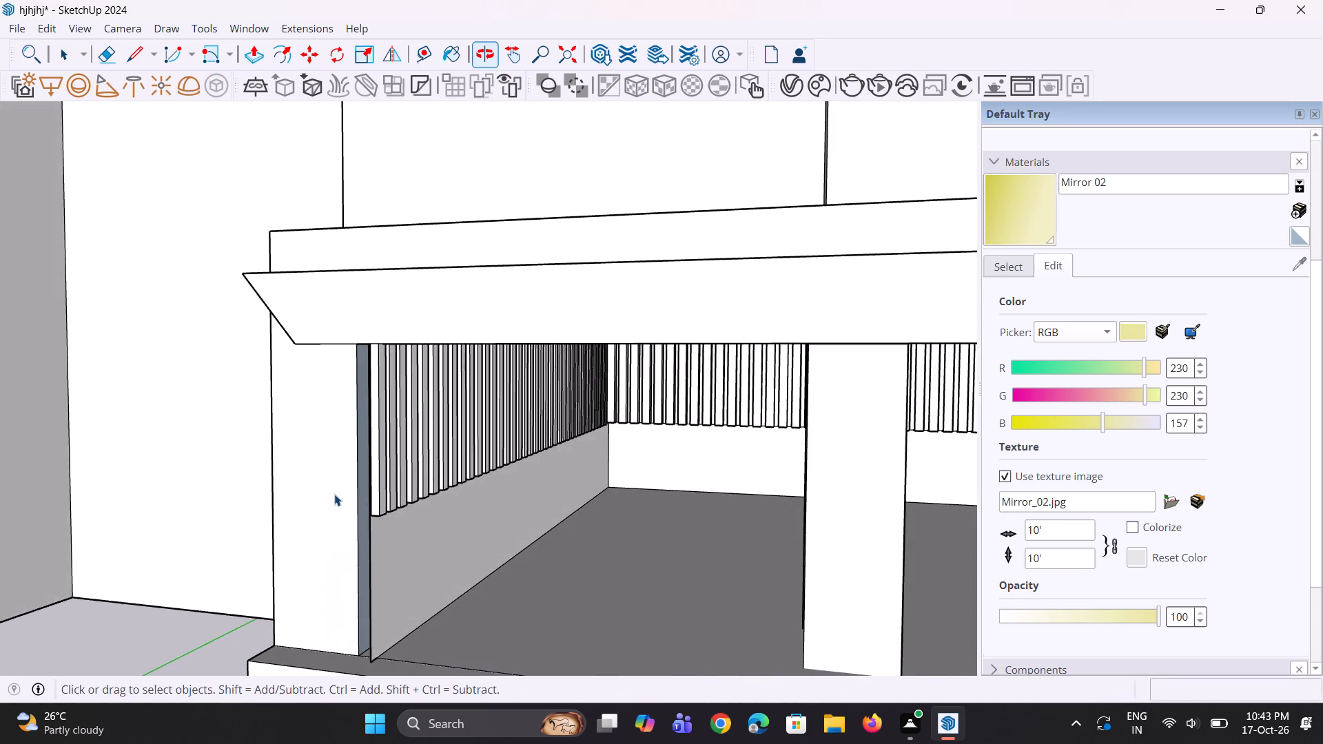
pyautogui.scroll(-5, 333, 491)
pyautogui.moveTo(577, 554); pyautogui.dragTo(621, 507, button='middle')
pyautogui.scroll(-4, 401, 520)
pyautogui.moveTo(532, 501); pyautogui.dragTo(556, 515, button='middle')
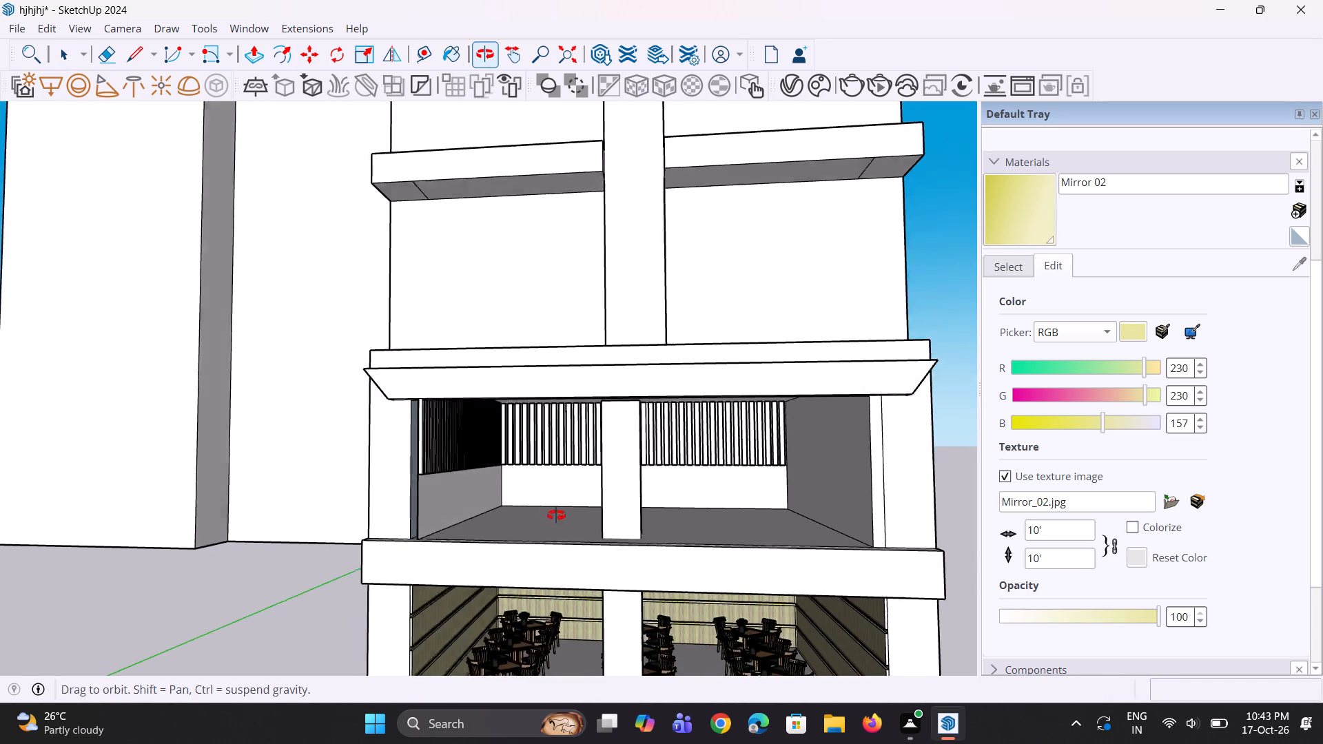
pyautogui.moveTo(556, 515); pyautogui.dragTo(564, 519, button='middle')
pyautogui.scroll(3, 585, 505)
pyautogui.scroll(2, 167, 679)
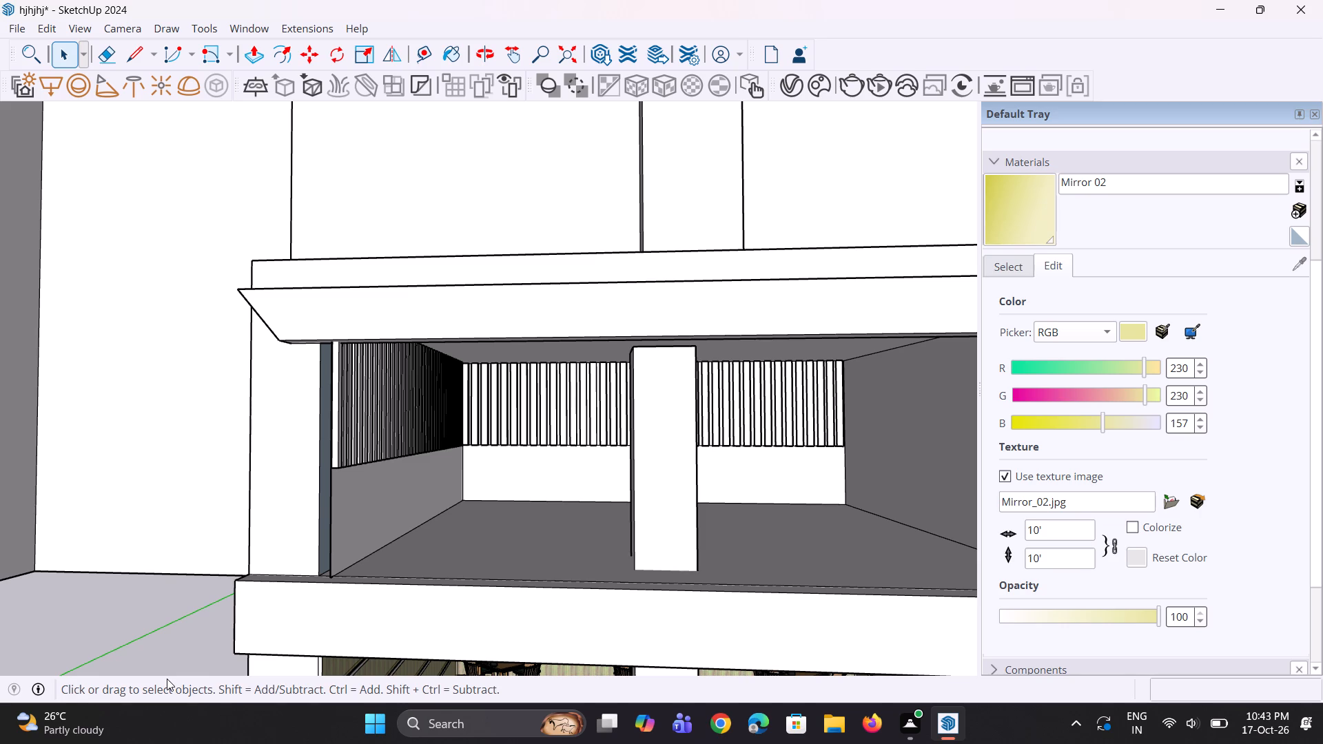
pyautogui.scroll(-3, 378, 558)
pyautogui.moveTo(345, 561); pyautogui.dragTo(385, 573, button='middle')
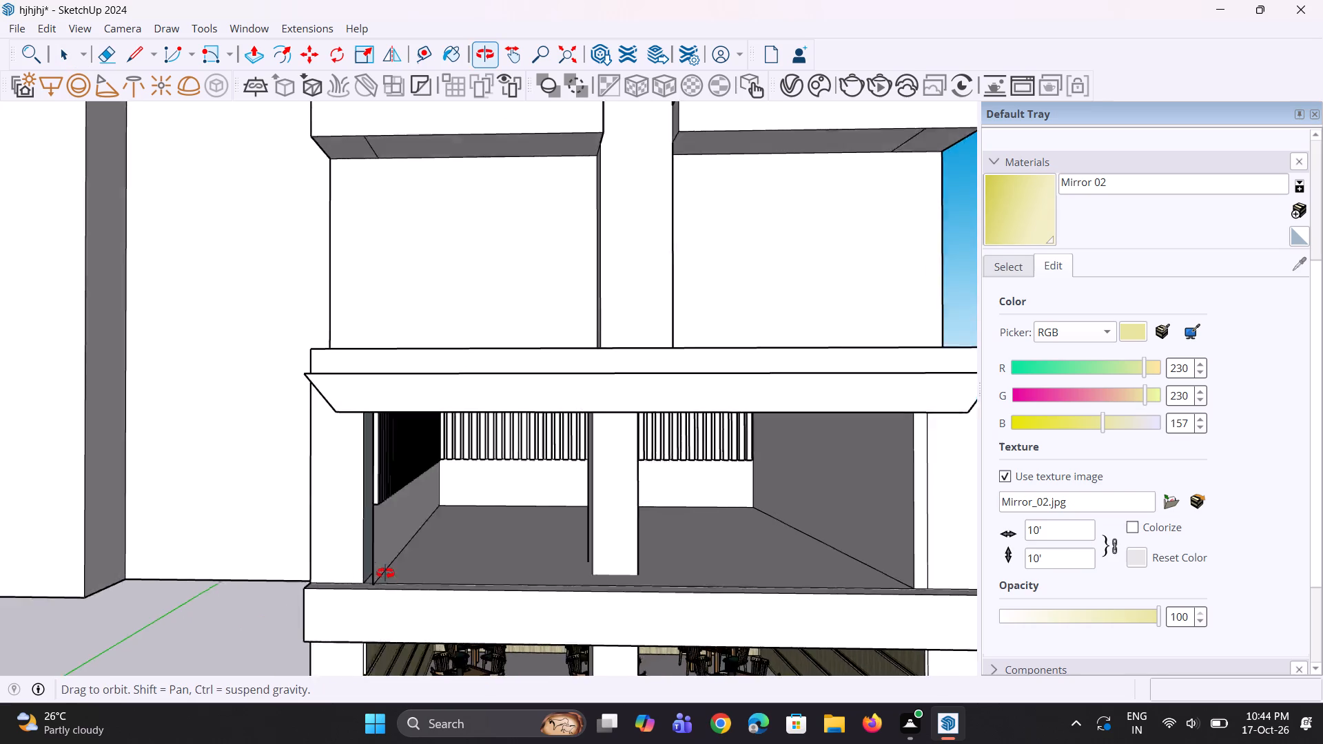
pyautogui.moveTo(385, 573); pyautogui.dragTo(387, 566, button='middle')
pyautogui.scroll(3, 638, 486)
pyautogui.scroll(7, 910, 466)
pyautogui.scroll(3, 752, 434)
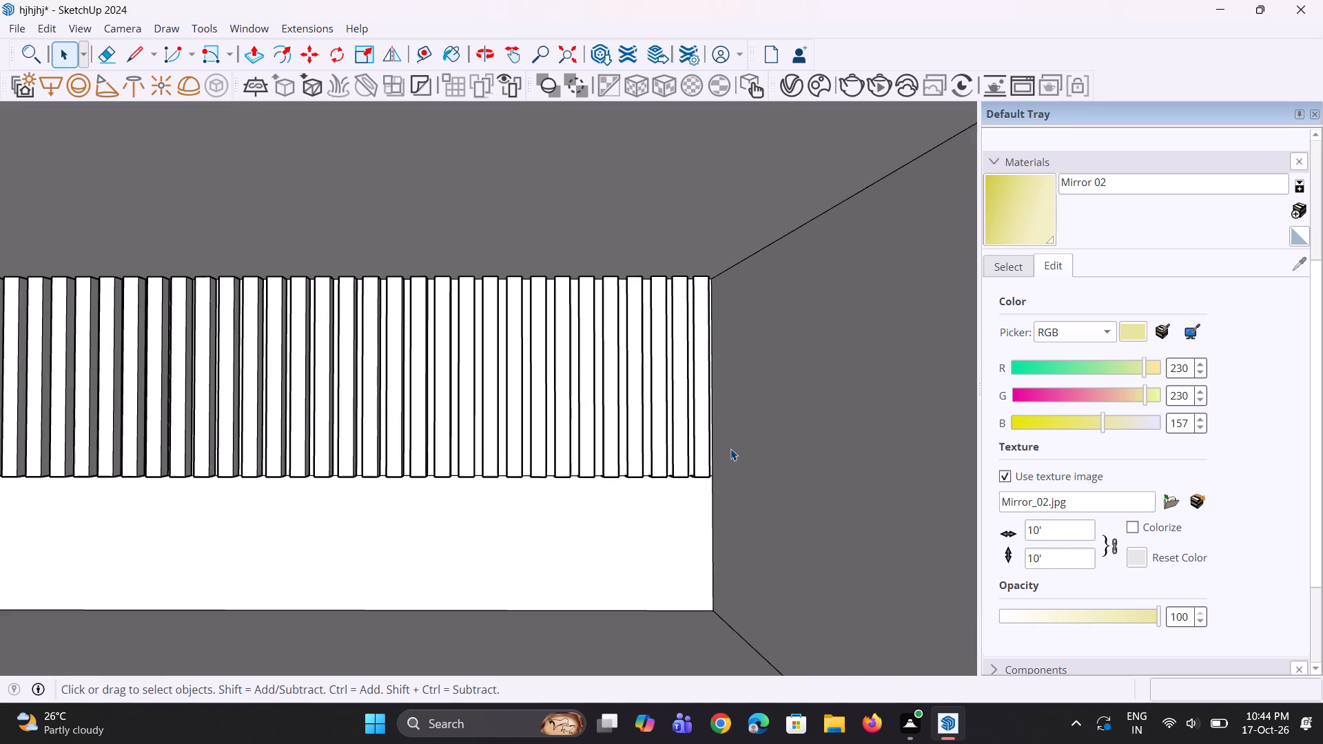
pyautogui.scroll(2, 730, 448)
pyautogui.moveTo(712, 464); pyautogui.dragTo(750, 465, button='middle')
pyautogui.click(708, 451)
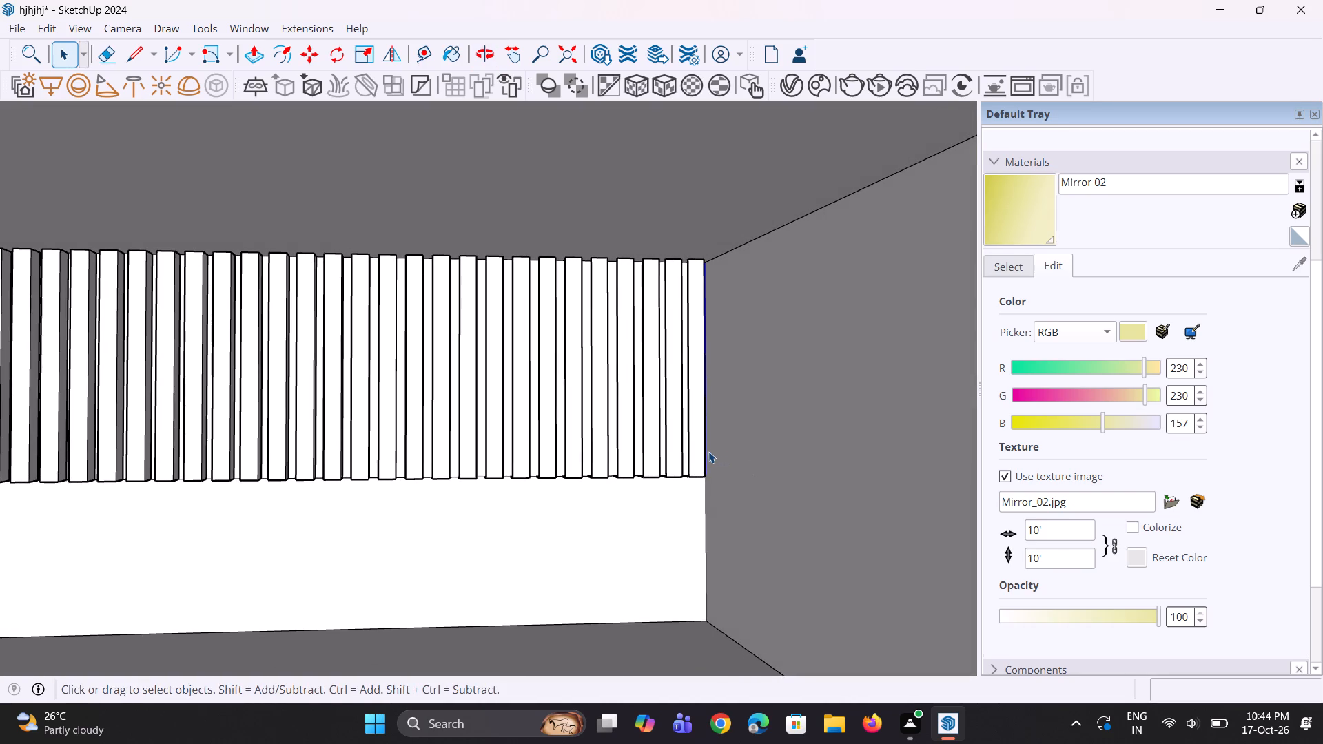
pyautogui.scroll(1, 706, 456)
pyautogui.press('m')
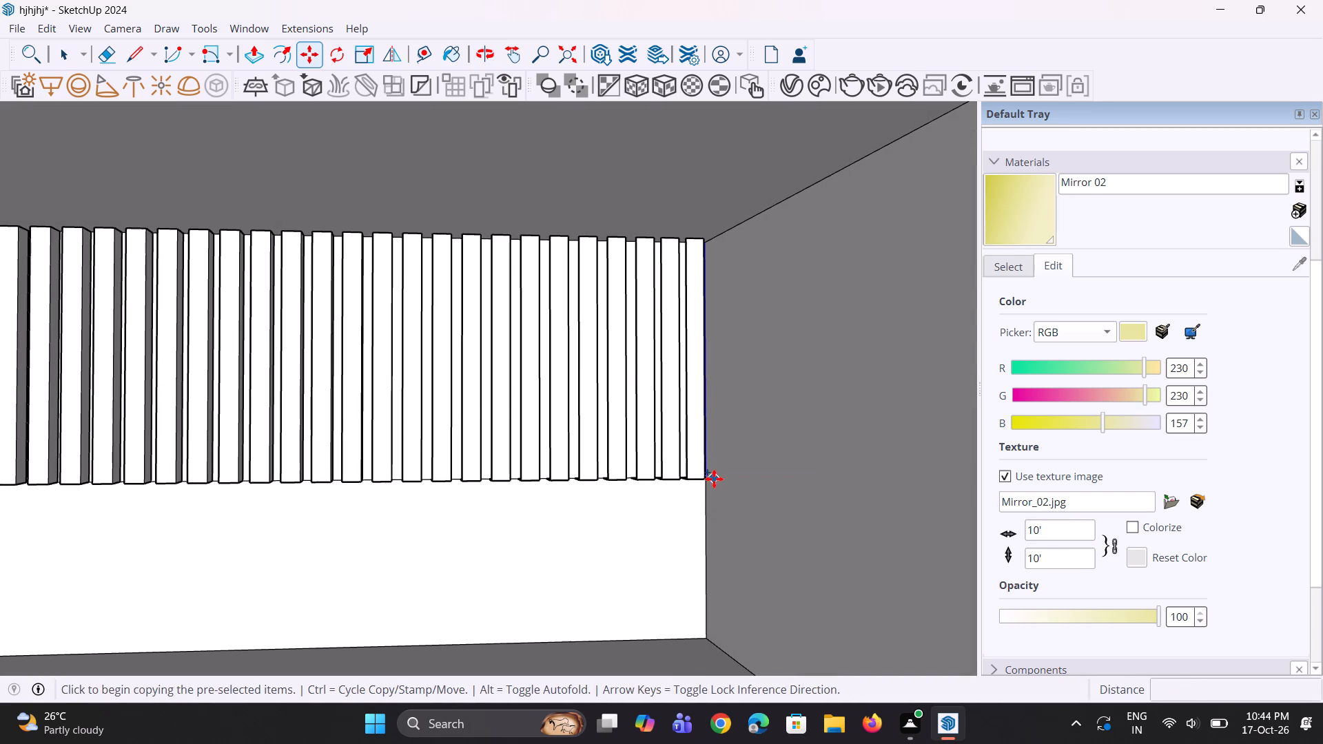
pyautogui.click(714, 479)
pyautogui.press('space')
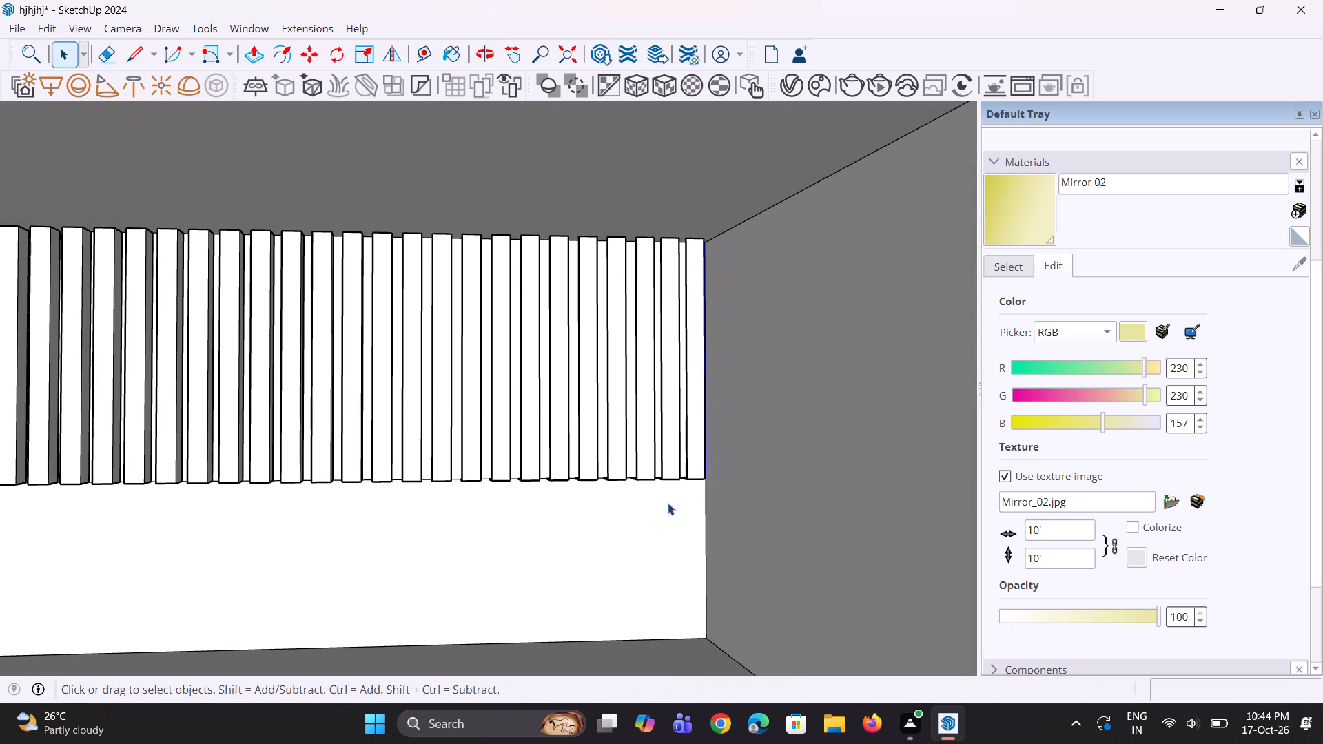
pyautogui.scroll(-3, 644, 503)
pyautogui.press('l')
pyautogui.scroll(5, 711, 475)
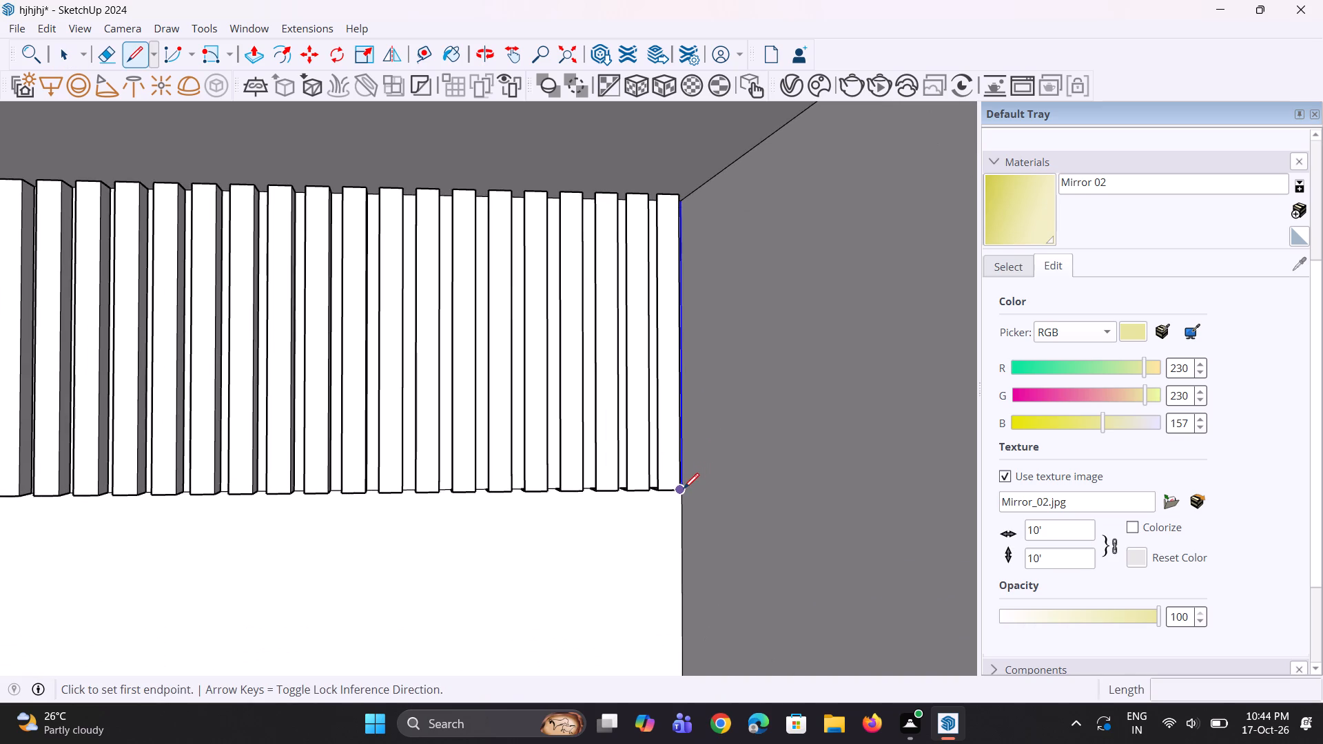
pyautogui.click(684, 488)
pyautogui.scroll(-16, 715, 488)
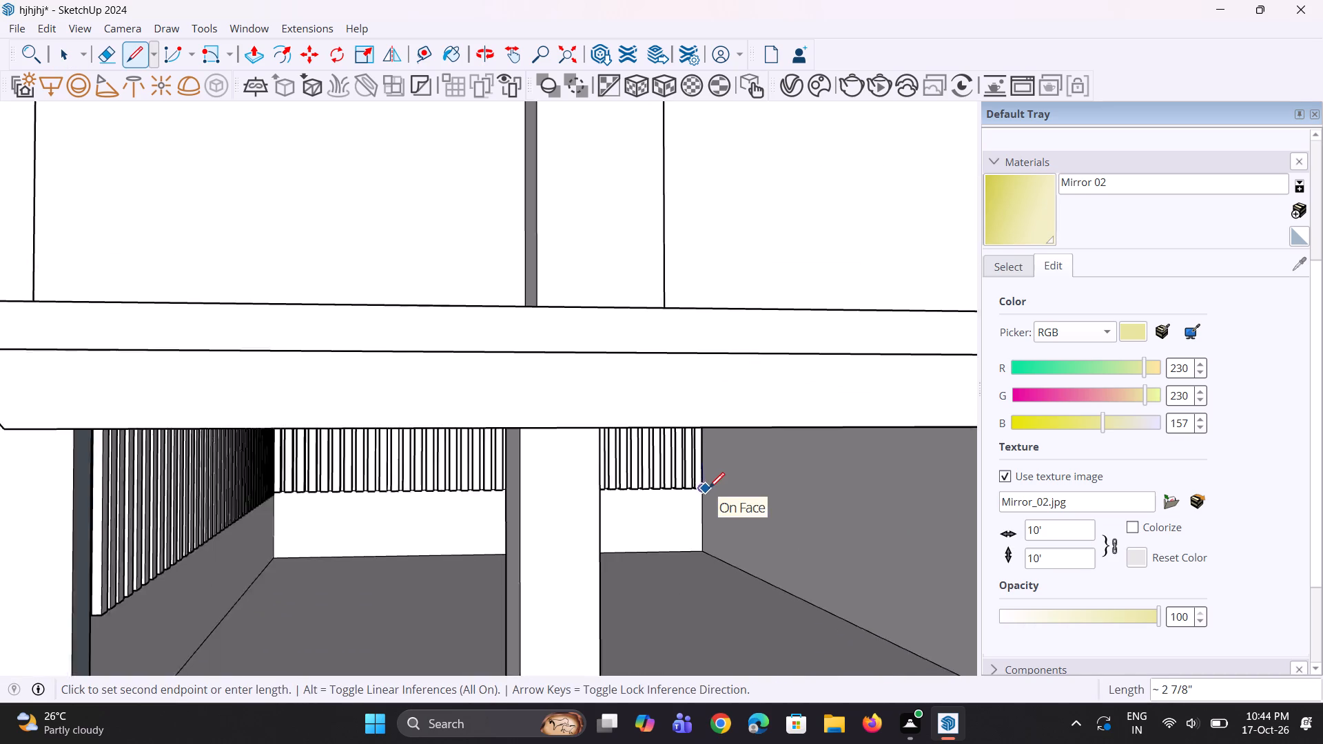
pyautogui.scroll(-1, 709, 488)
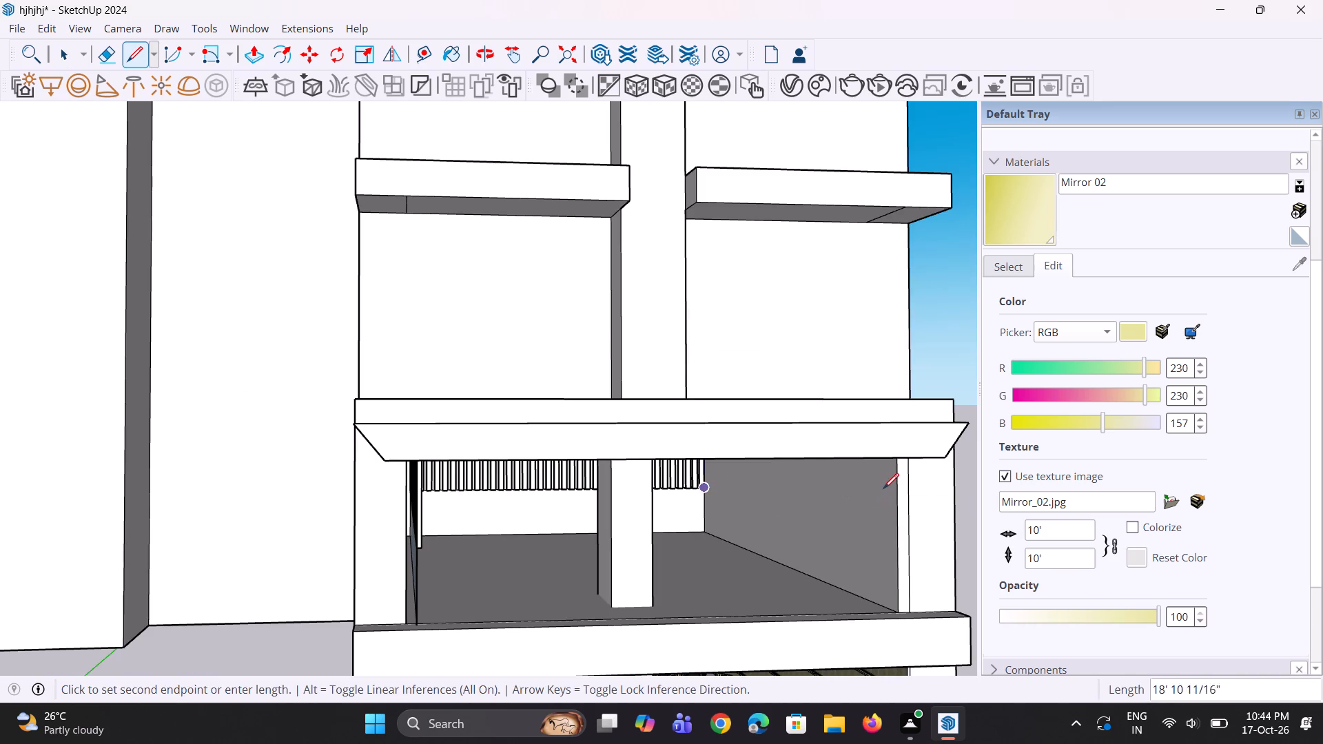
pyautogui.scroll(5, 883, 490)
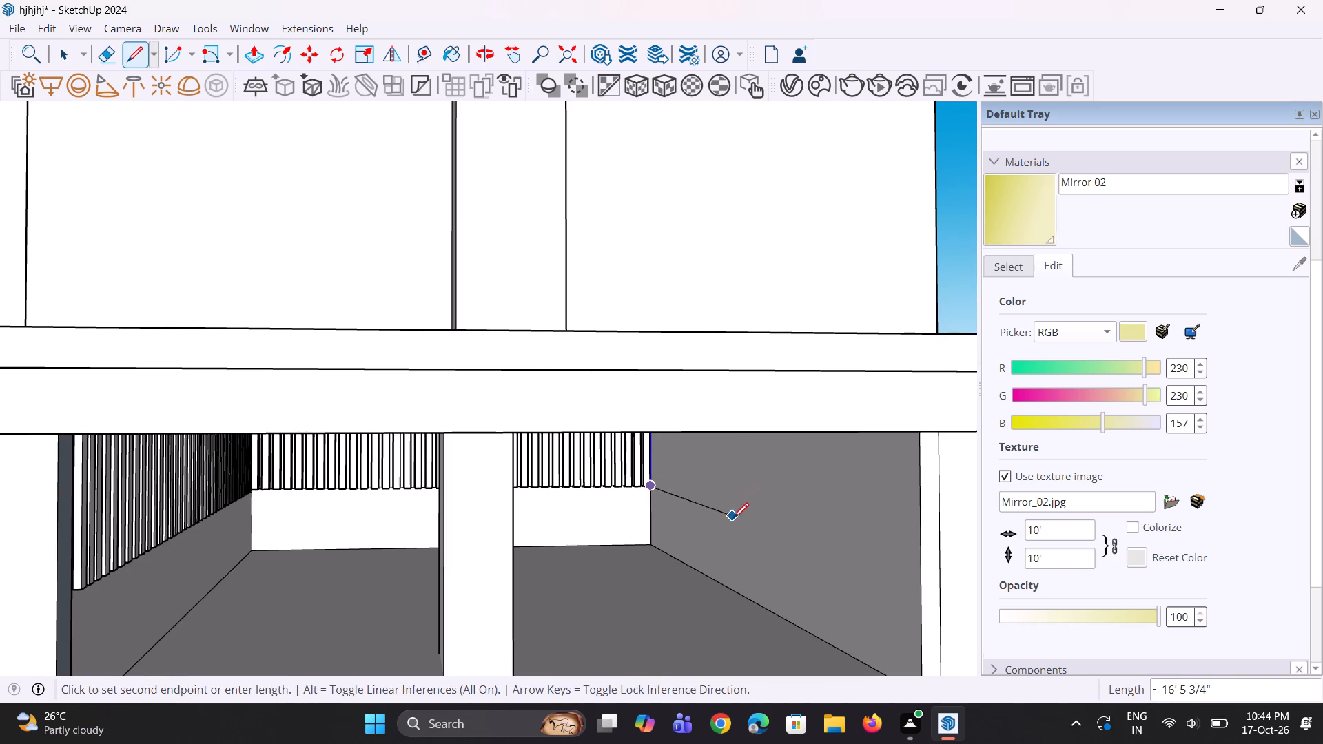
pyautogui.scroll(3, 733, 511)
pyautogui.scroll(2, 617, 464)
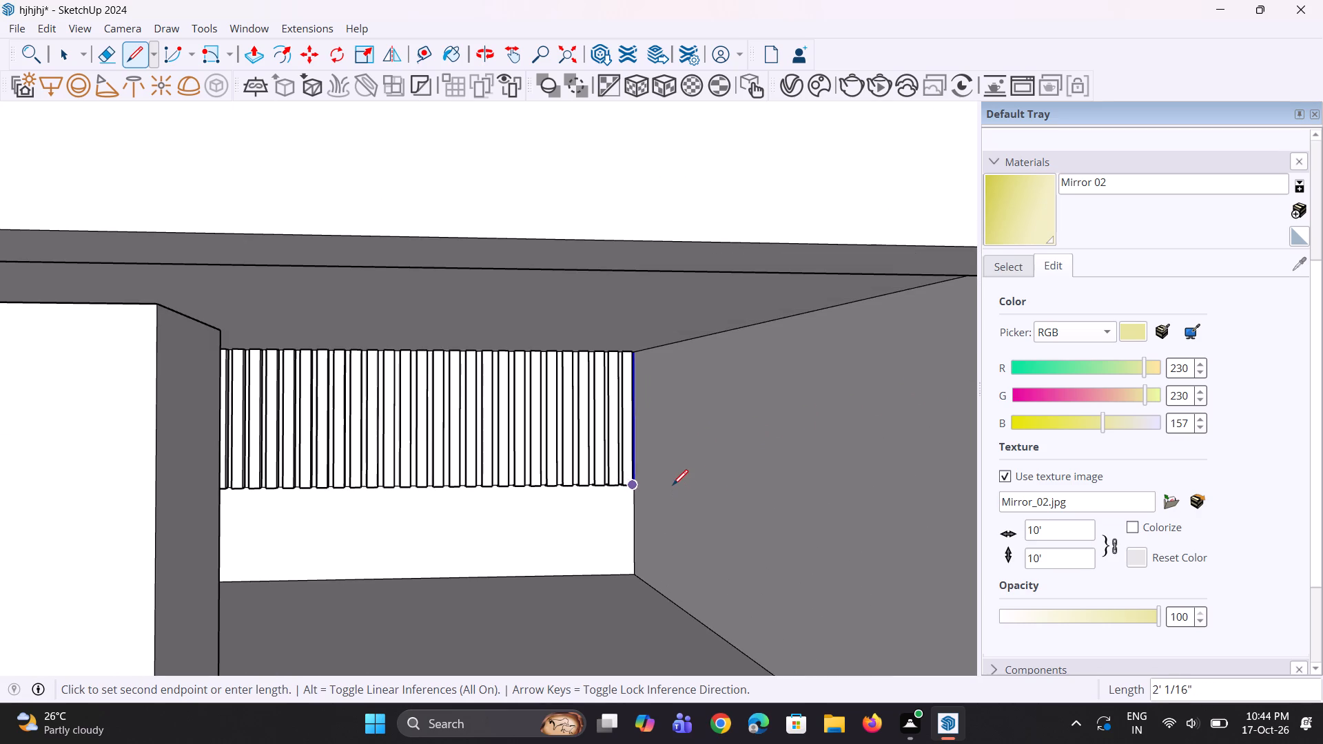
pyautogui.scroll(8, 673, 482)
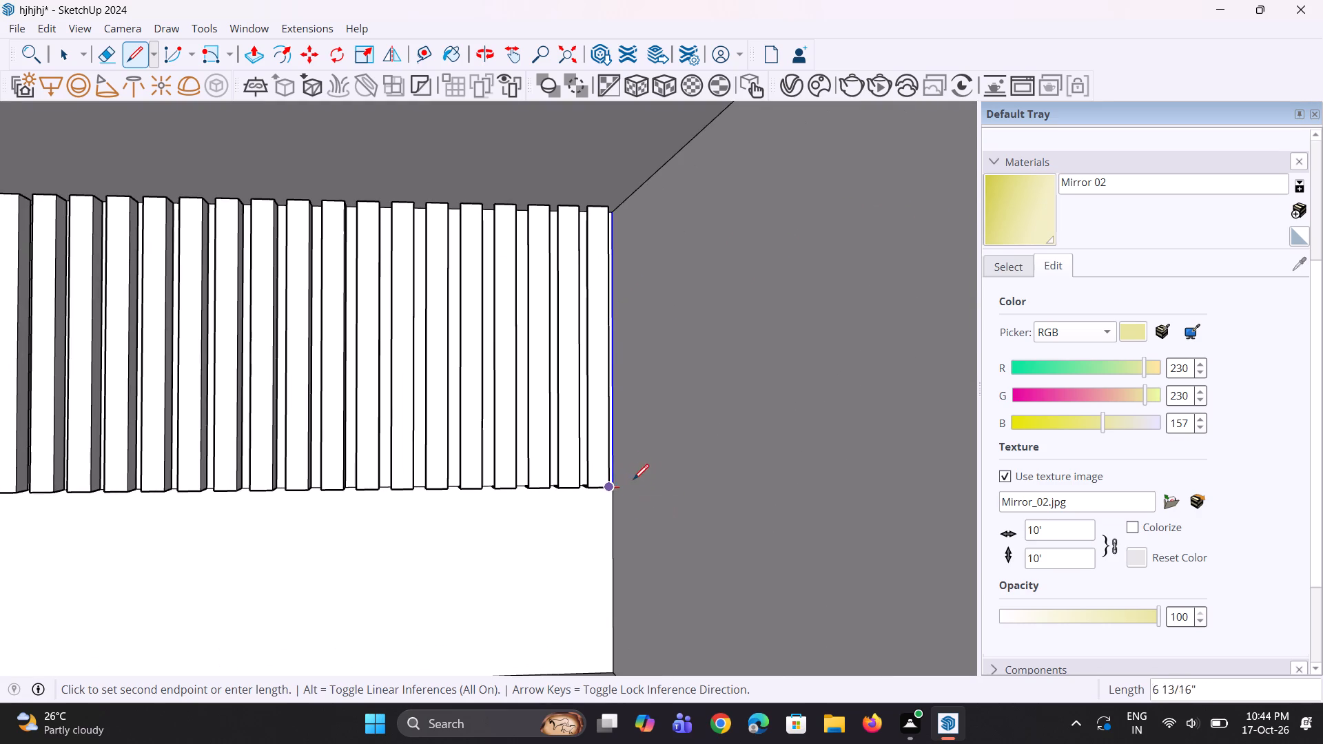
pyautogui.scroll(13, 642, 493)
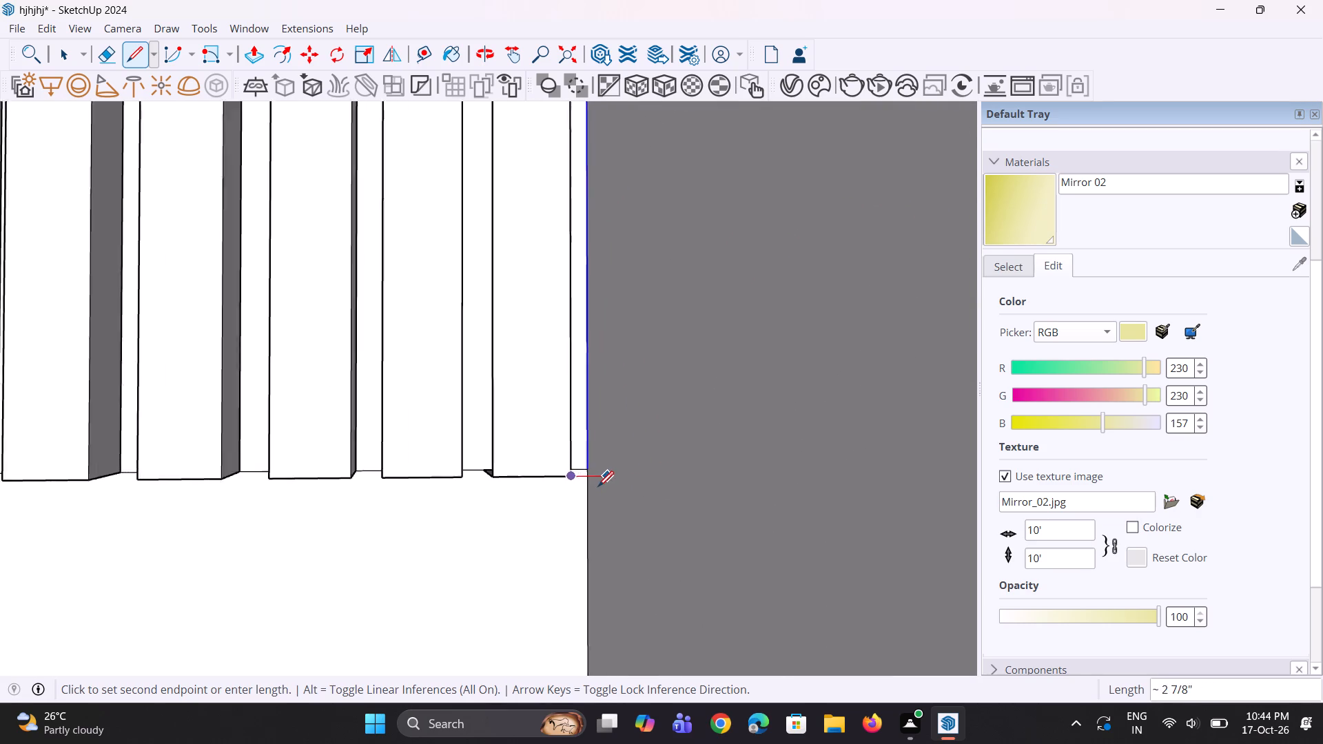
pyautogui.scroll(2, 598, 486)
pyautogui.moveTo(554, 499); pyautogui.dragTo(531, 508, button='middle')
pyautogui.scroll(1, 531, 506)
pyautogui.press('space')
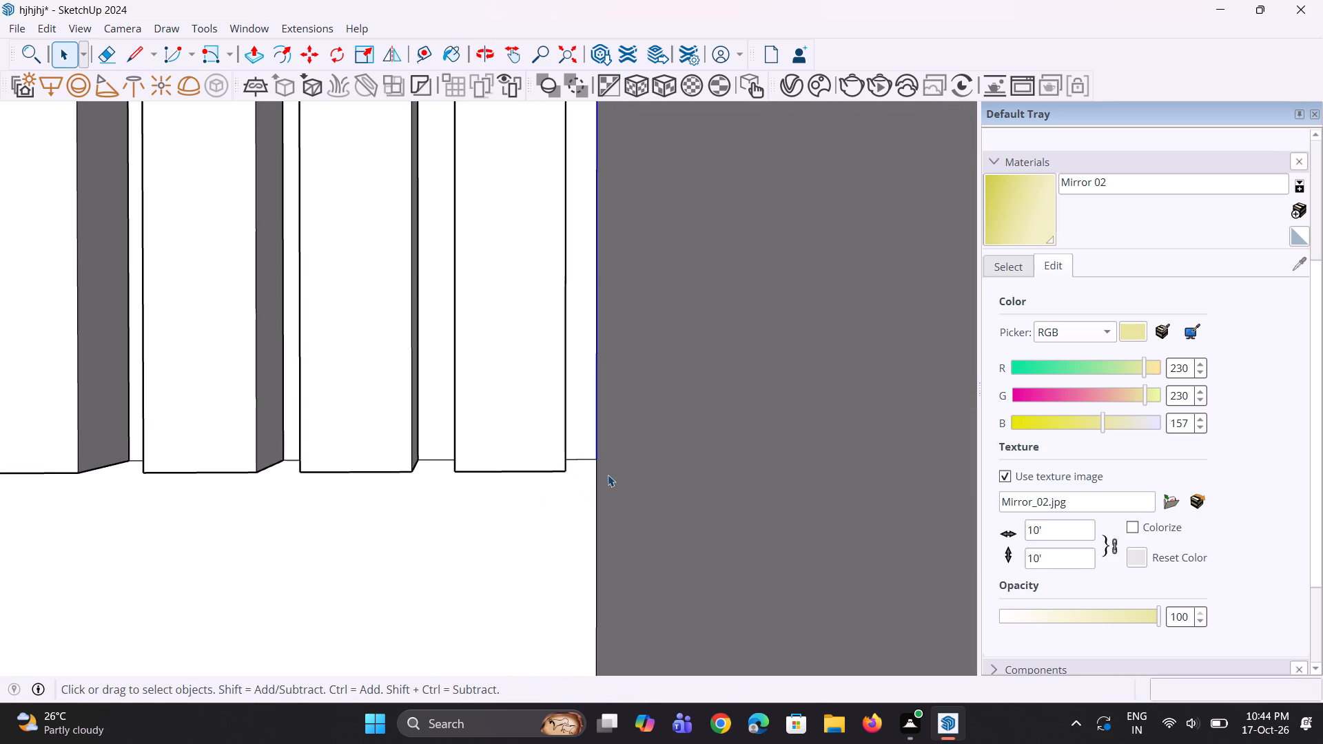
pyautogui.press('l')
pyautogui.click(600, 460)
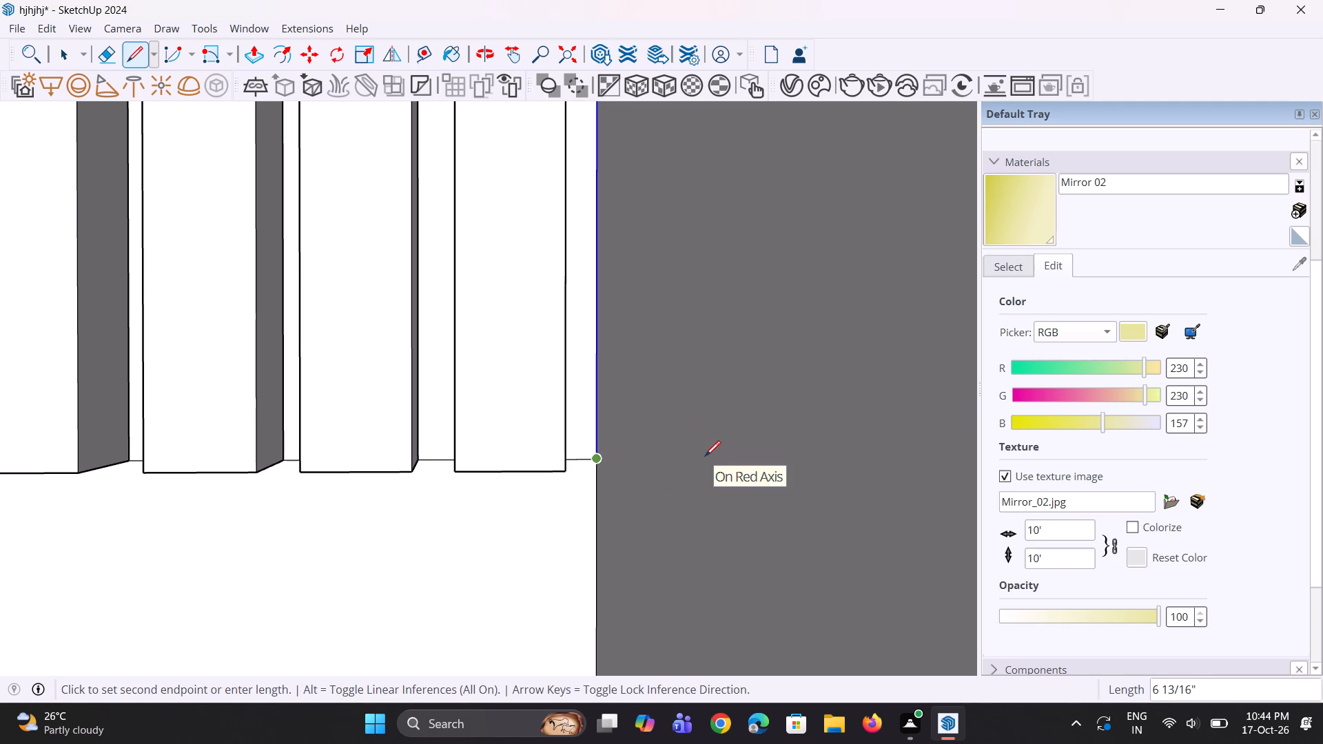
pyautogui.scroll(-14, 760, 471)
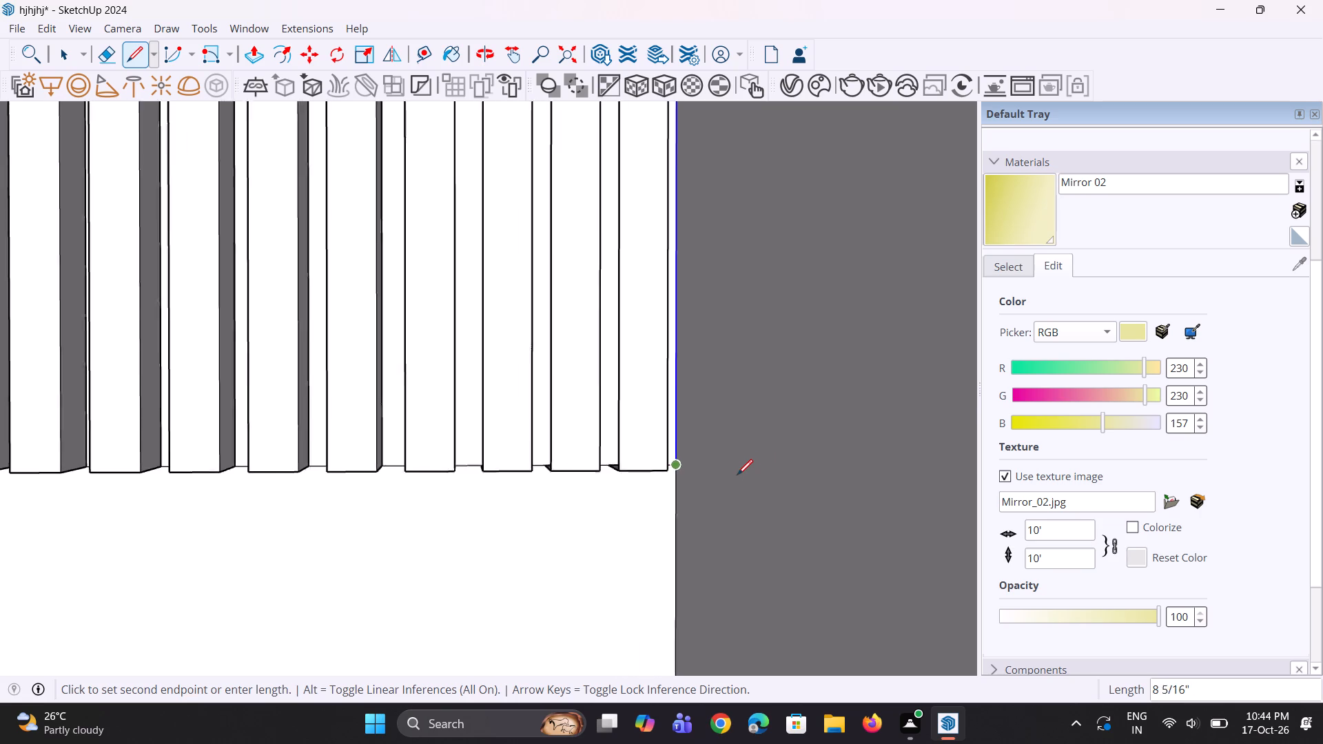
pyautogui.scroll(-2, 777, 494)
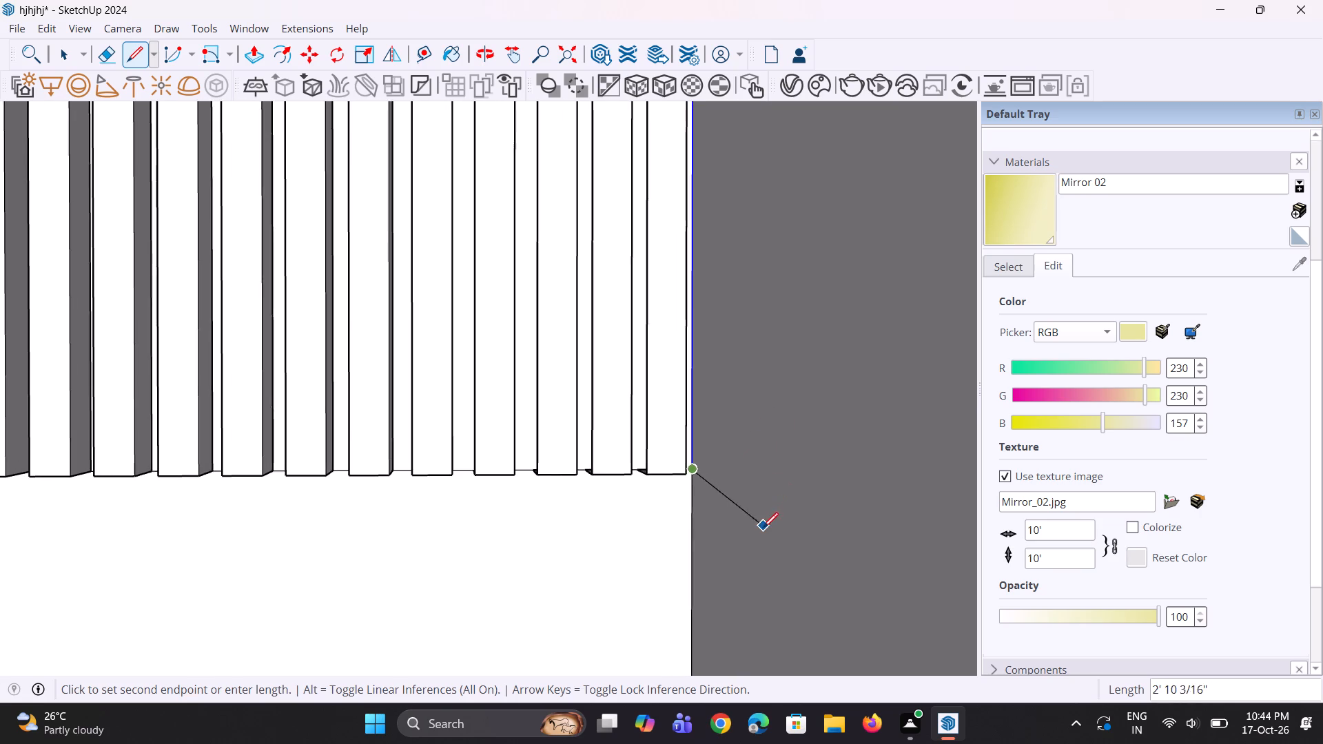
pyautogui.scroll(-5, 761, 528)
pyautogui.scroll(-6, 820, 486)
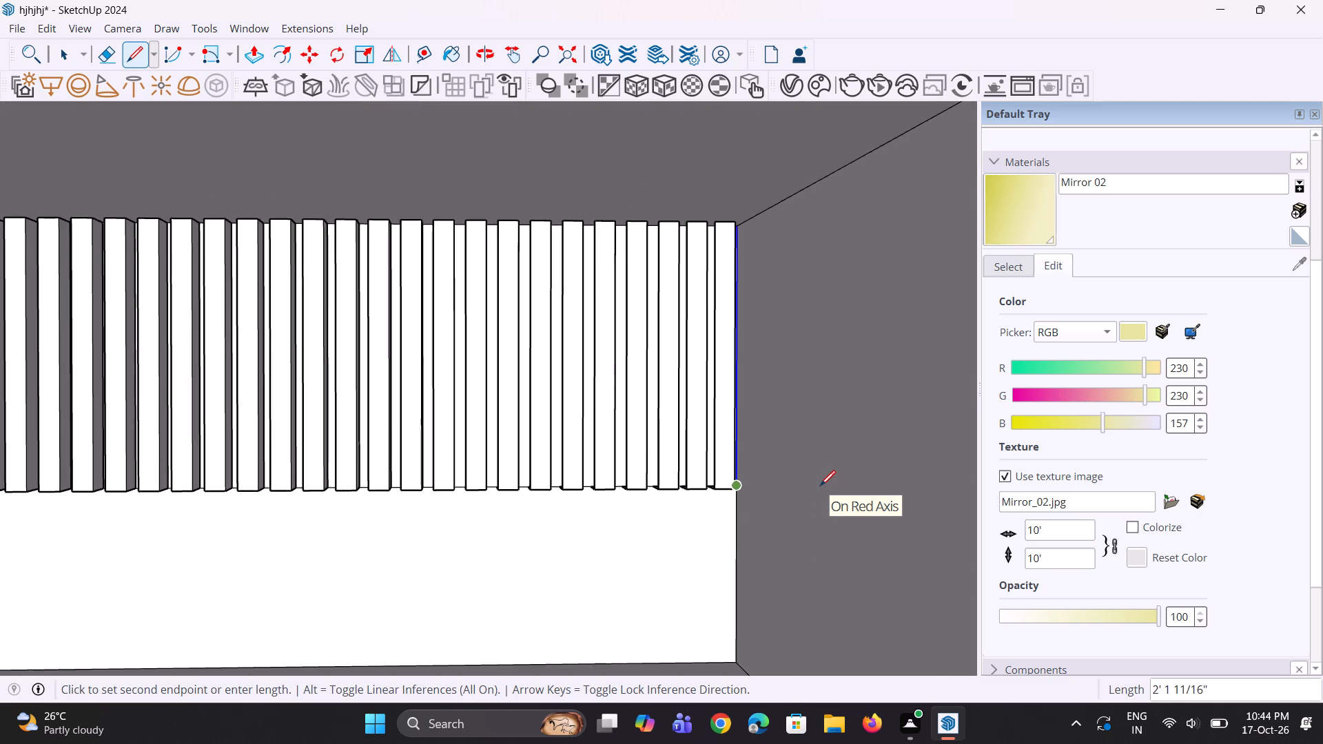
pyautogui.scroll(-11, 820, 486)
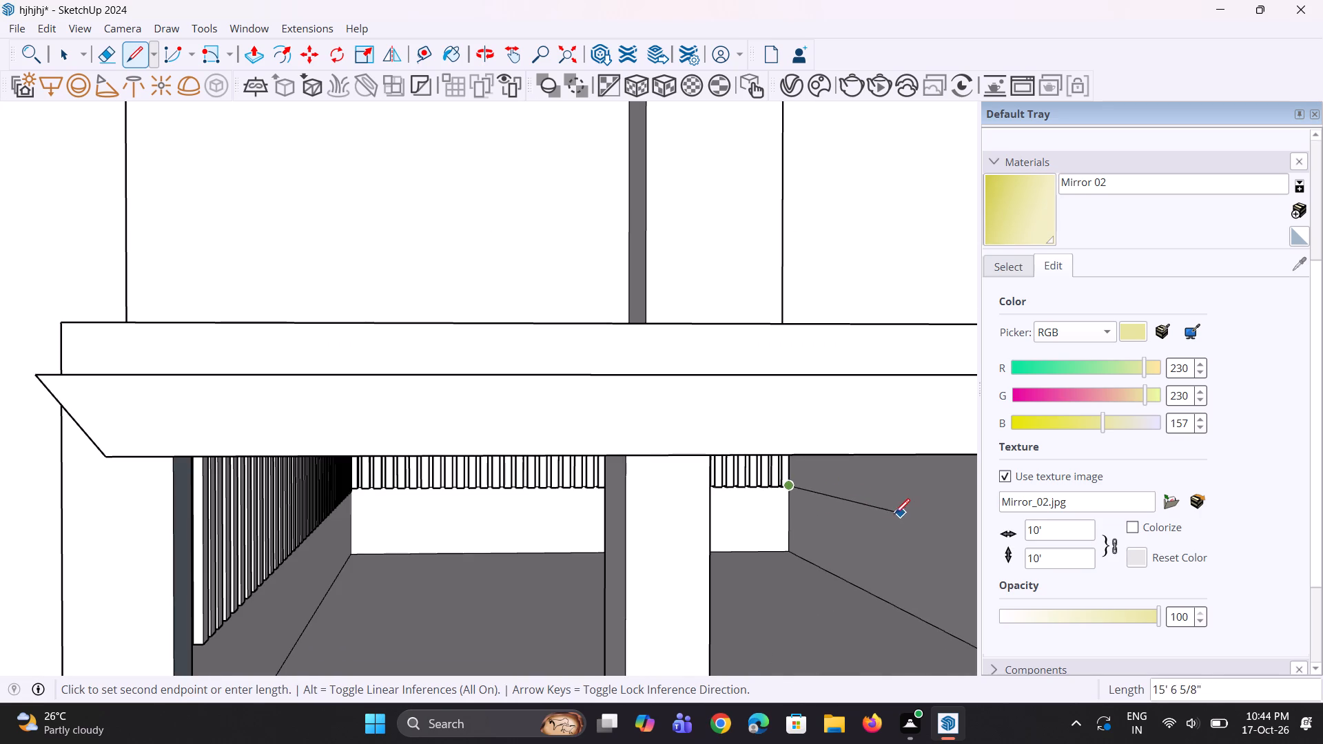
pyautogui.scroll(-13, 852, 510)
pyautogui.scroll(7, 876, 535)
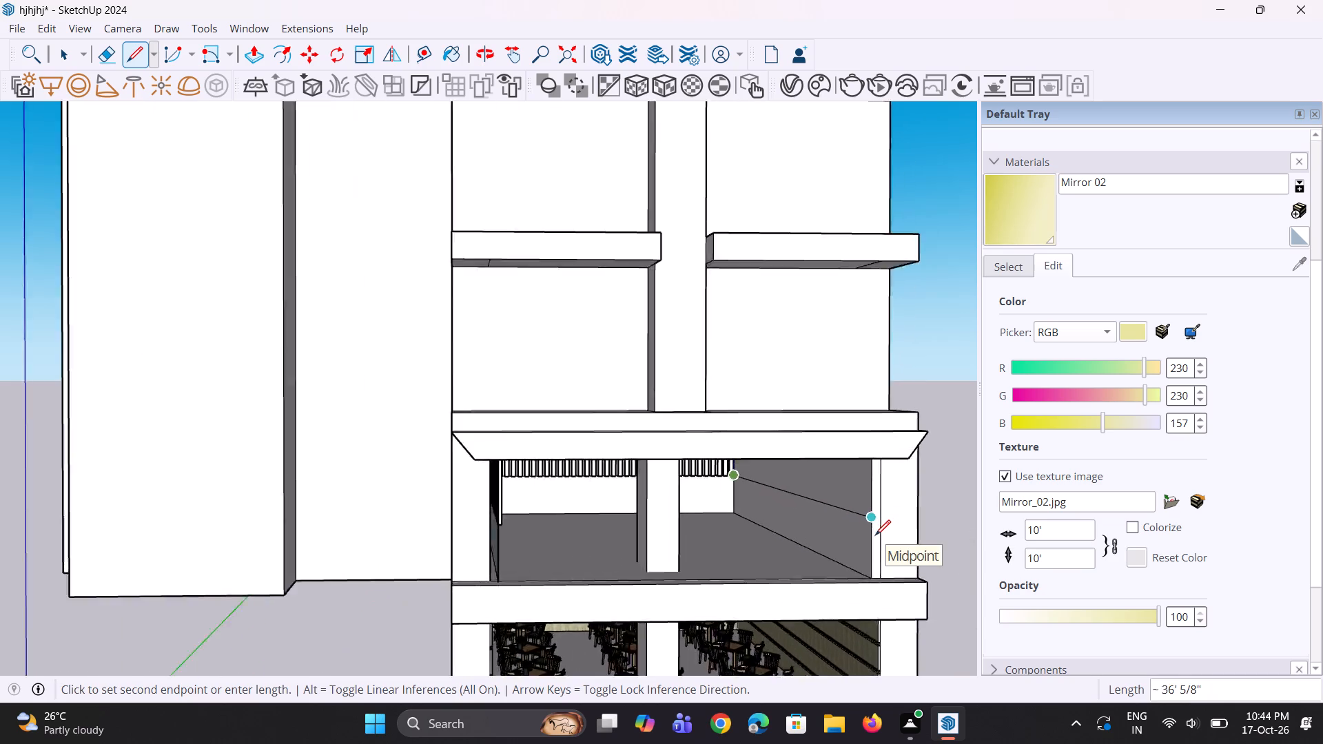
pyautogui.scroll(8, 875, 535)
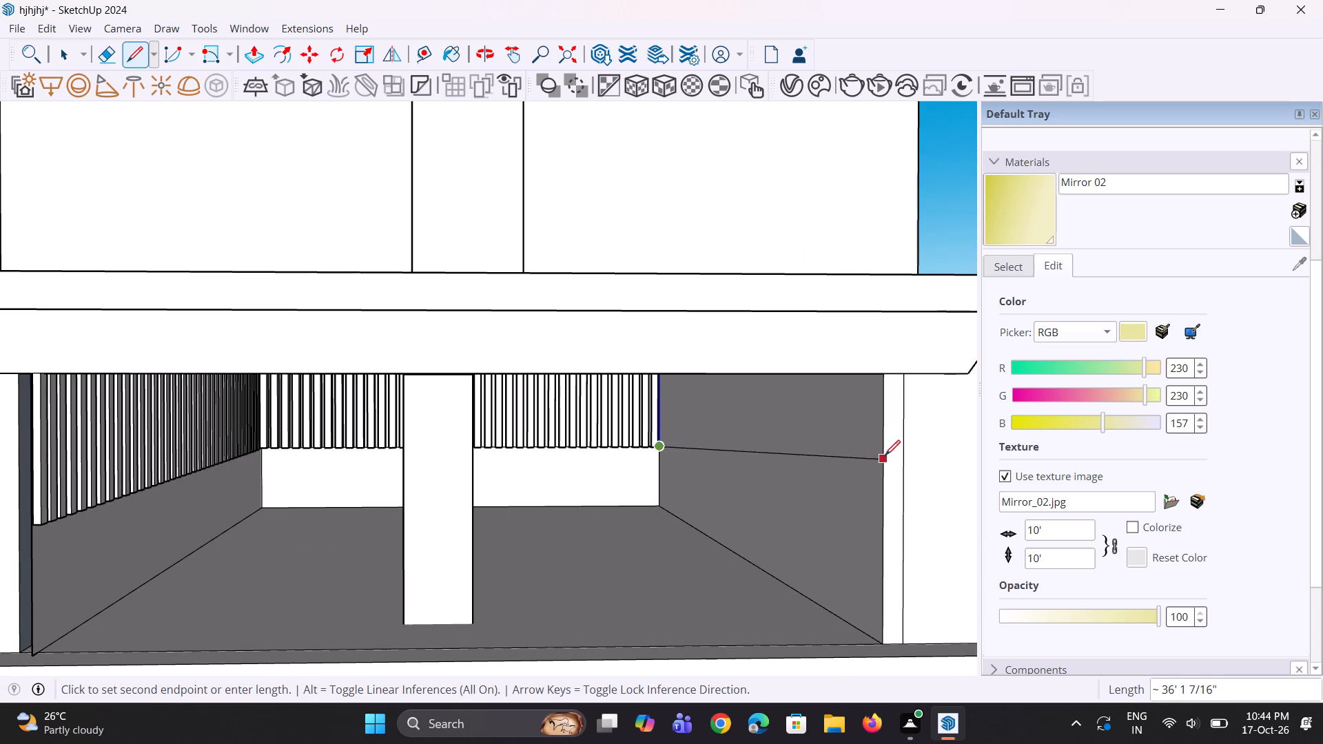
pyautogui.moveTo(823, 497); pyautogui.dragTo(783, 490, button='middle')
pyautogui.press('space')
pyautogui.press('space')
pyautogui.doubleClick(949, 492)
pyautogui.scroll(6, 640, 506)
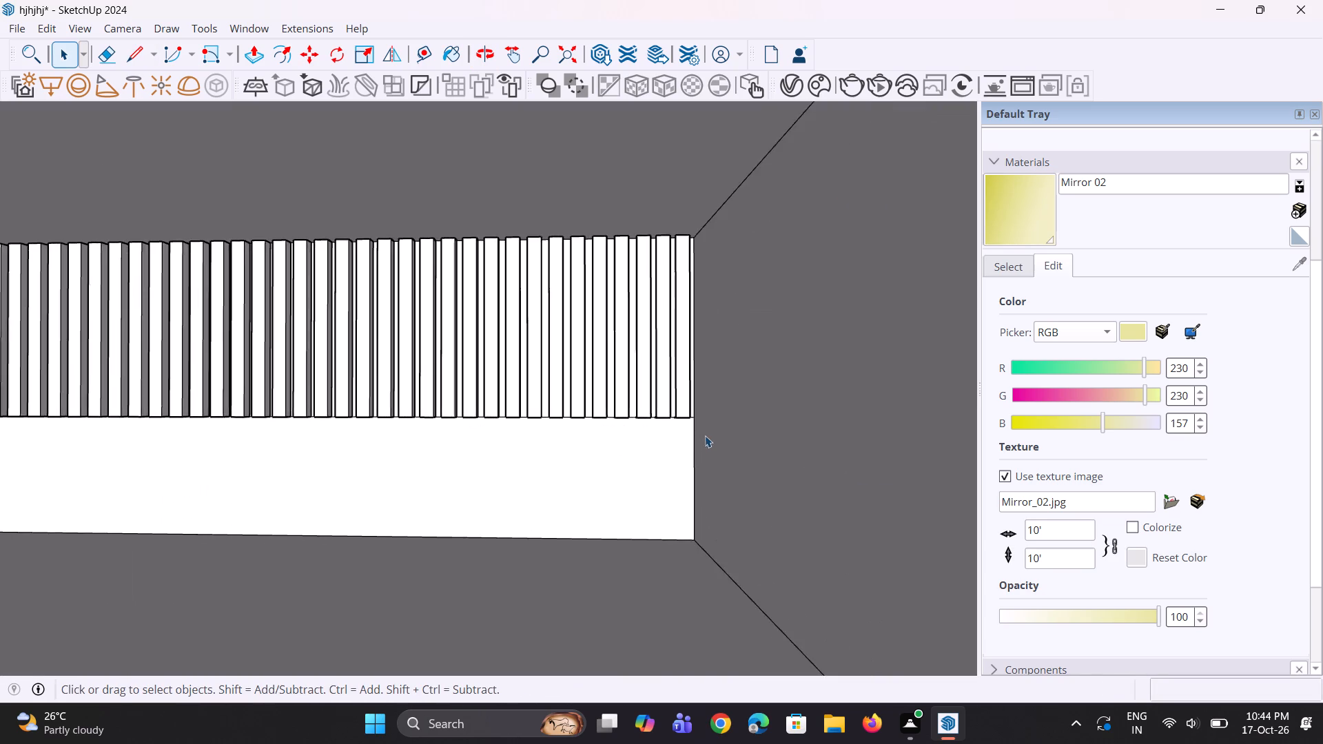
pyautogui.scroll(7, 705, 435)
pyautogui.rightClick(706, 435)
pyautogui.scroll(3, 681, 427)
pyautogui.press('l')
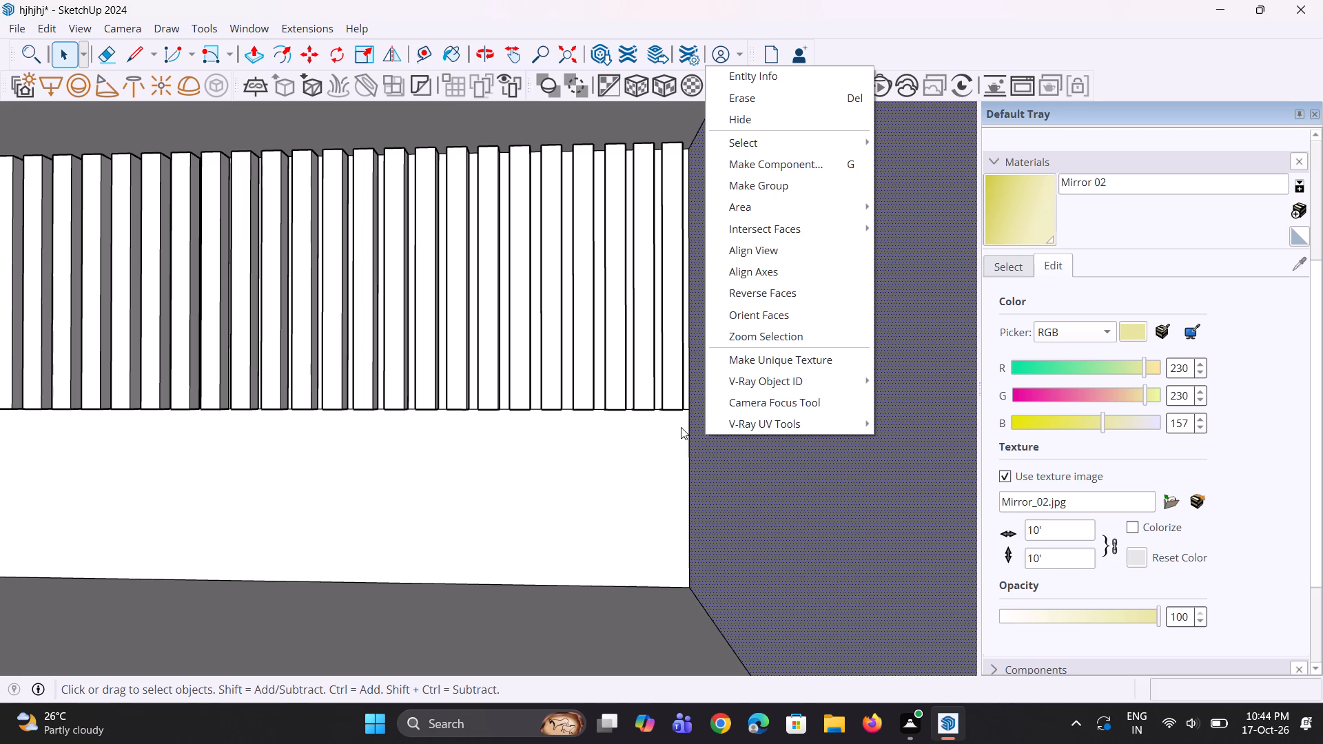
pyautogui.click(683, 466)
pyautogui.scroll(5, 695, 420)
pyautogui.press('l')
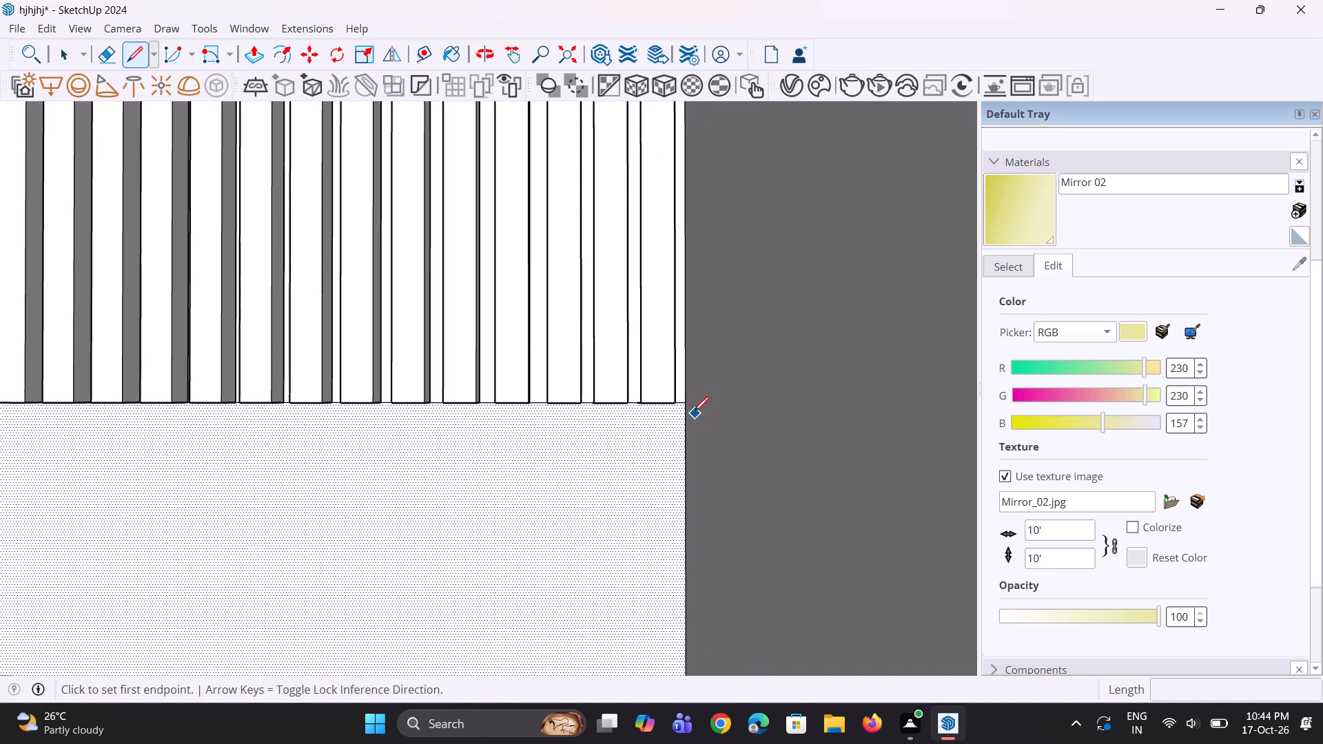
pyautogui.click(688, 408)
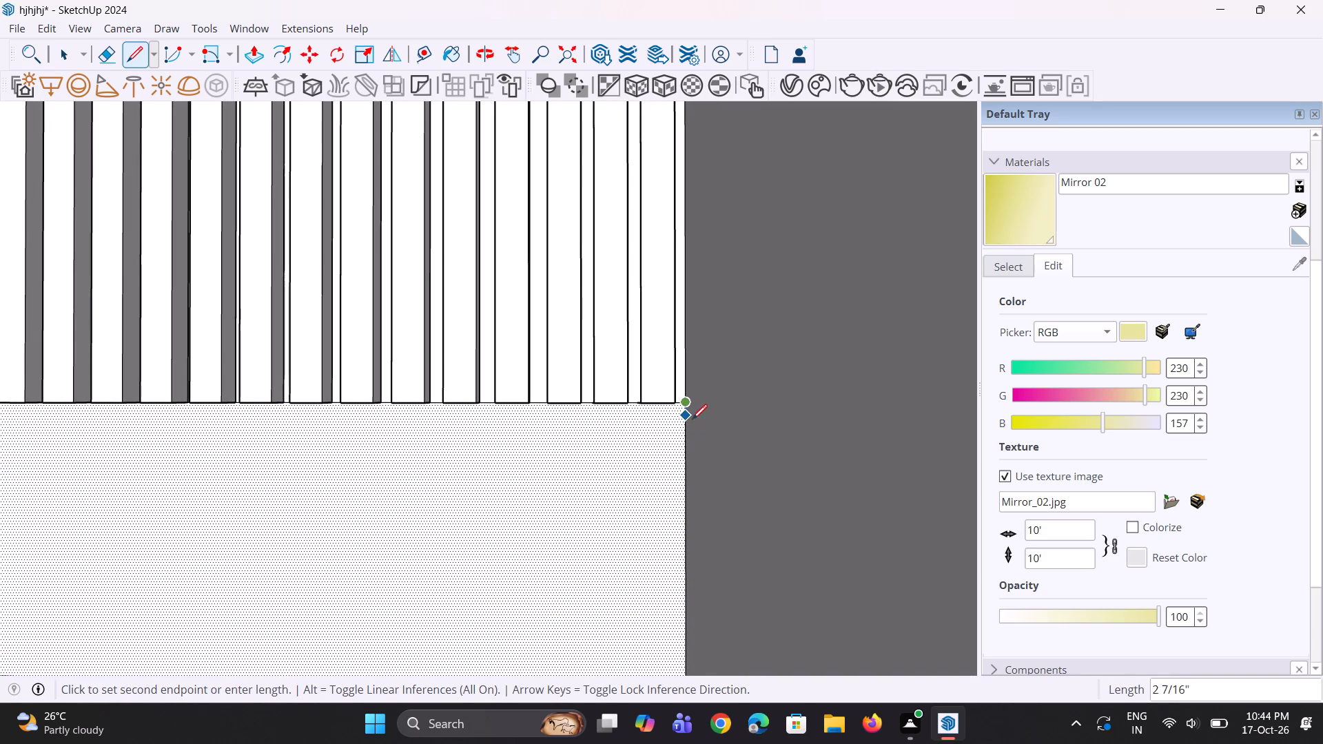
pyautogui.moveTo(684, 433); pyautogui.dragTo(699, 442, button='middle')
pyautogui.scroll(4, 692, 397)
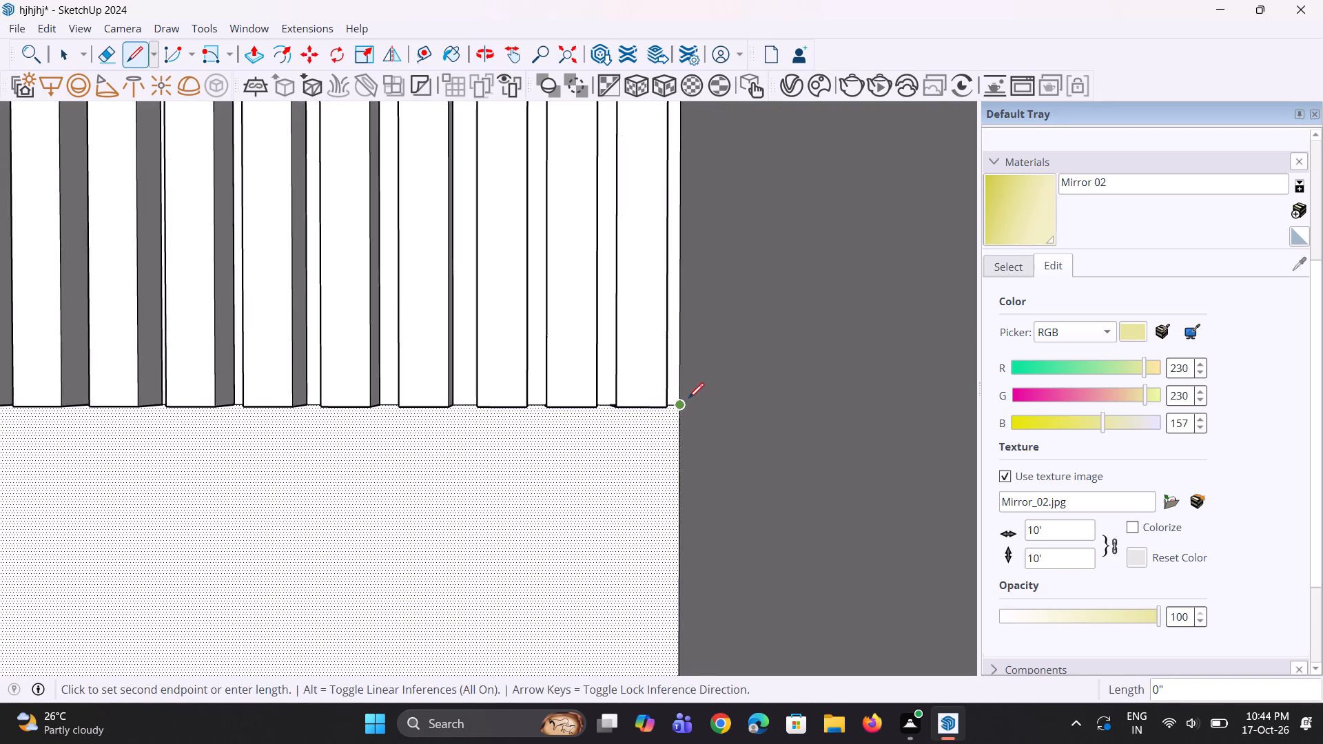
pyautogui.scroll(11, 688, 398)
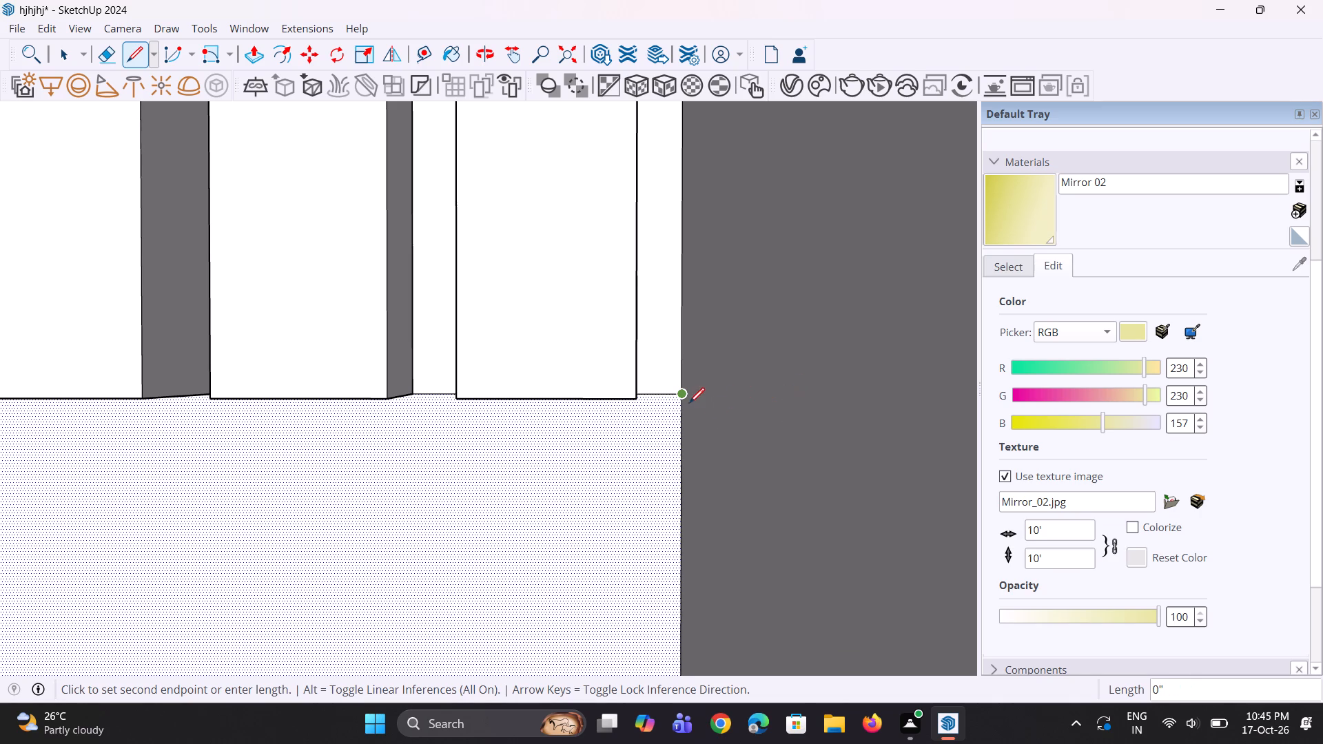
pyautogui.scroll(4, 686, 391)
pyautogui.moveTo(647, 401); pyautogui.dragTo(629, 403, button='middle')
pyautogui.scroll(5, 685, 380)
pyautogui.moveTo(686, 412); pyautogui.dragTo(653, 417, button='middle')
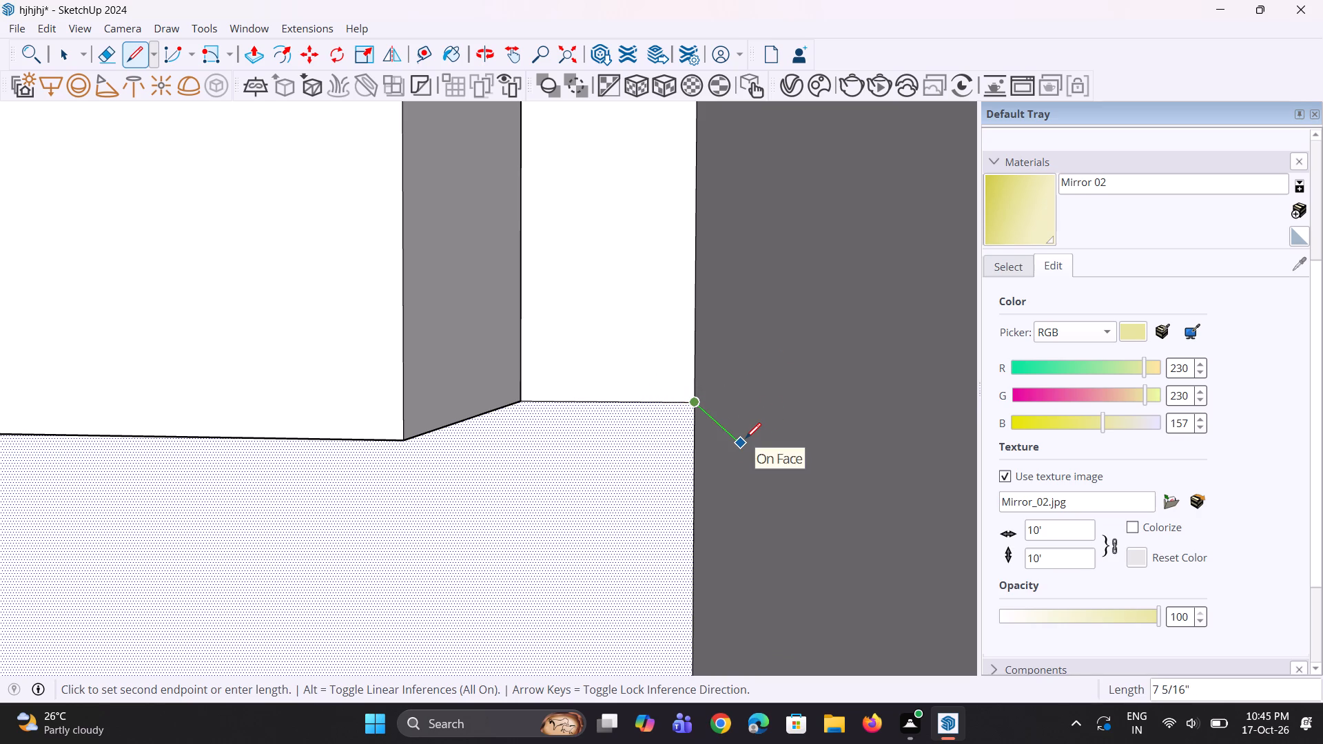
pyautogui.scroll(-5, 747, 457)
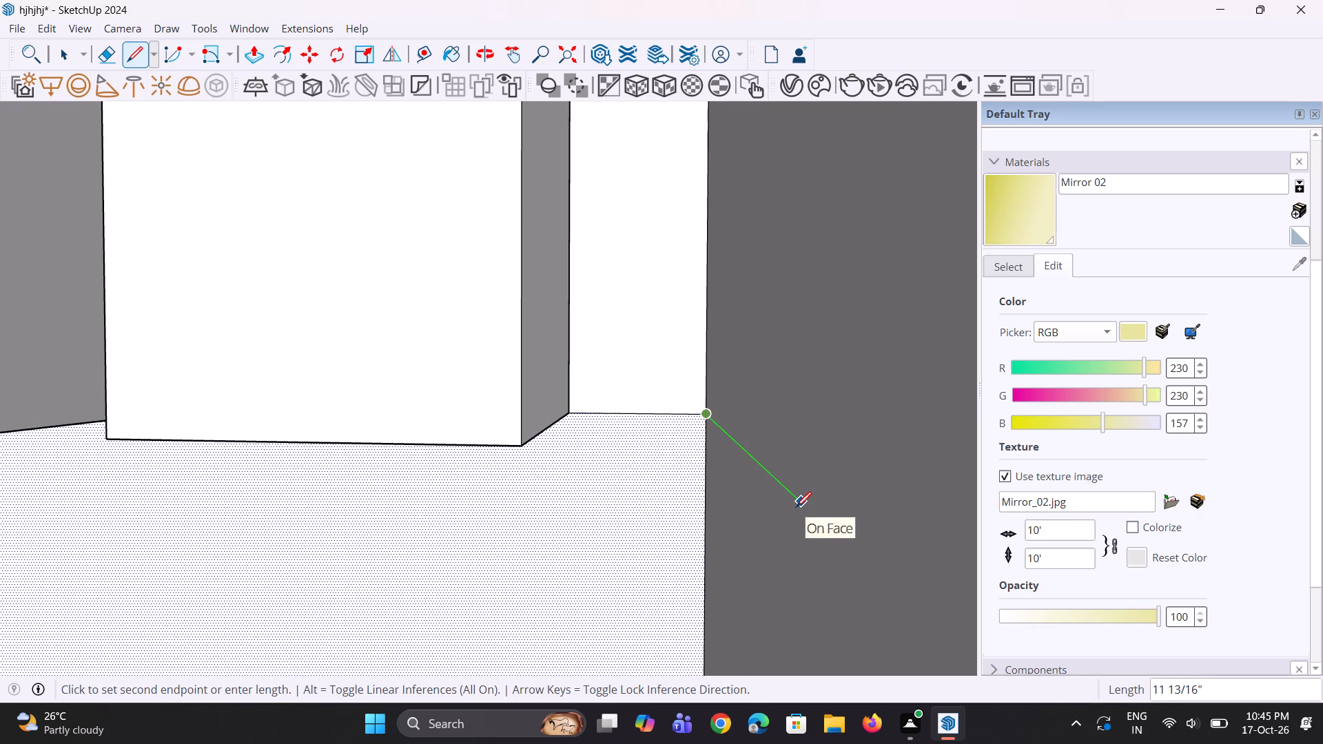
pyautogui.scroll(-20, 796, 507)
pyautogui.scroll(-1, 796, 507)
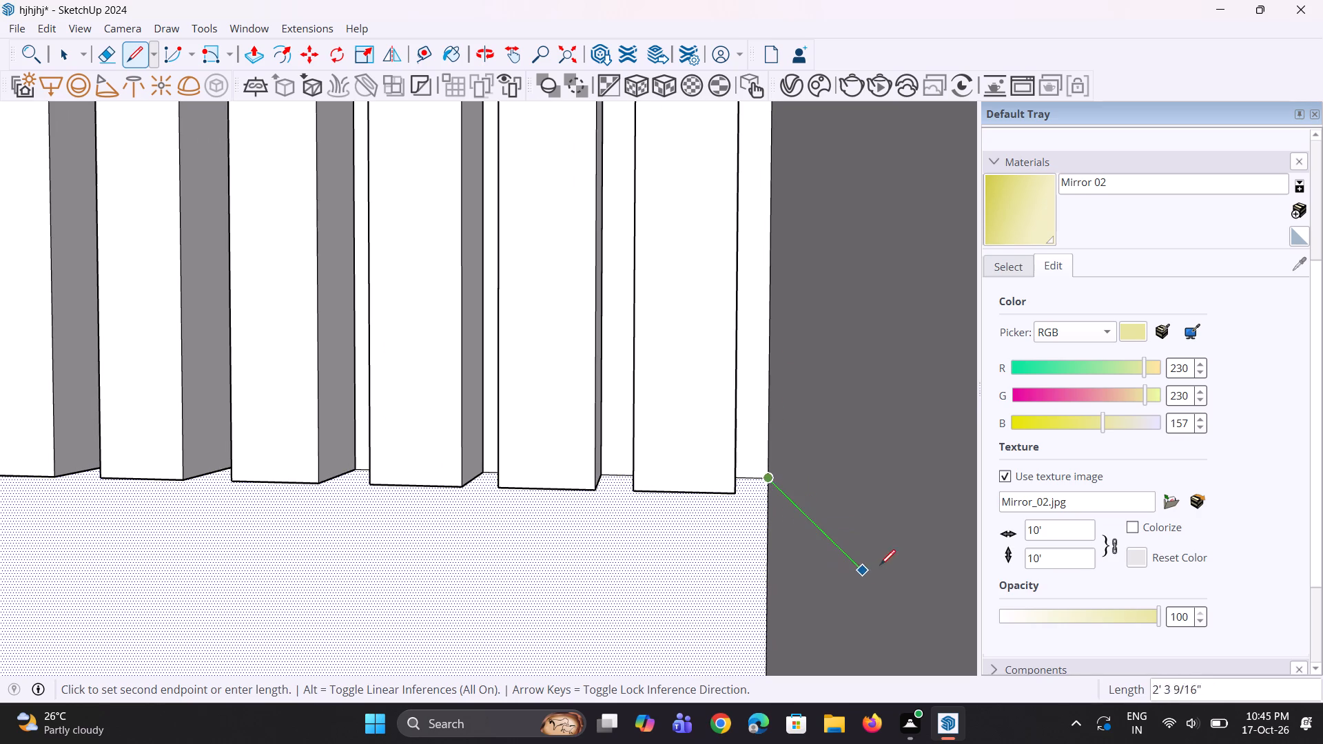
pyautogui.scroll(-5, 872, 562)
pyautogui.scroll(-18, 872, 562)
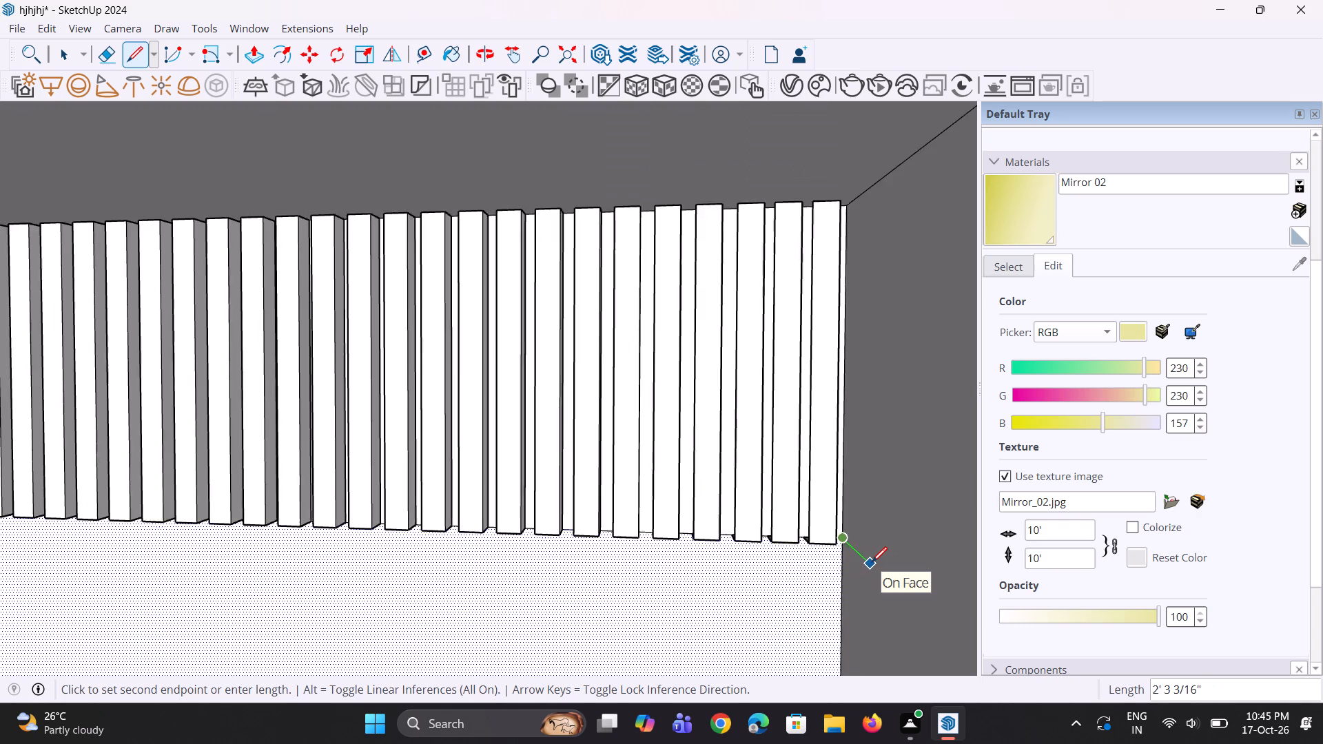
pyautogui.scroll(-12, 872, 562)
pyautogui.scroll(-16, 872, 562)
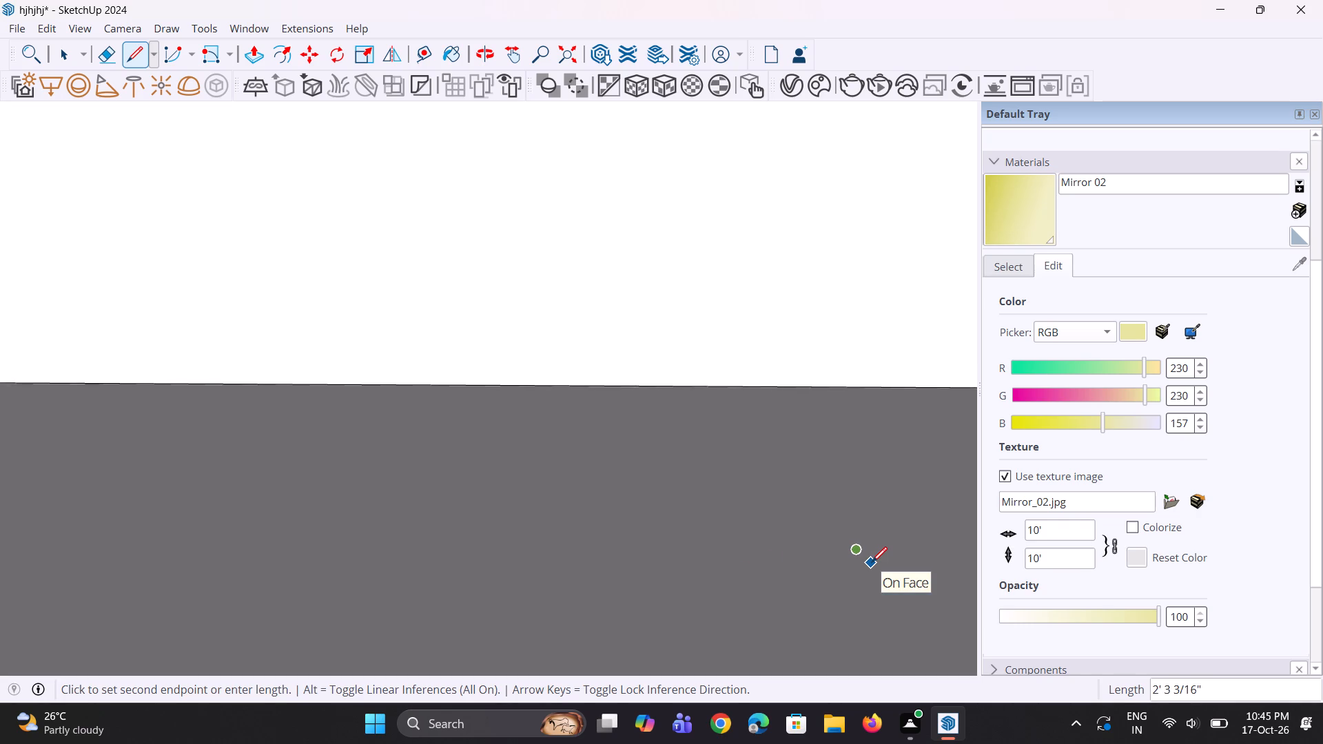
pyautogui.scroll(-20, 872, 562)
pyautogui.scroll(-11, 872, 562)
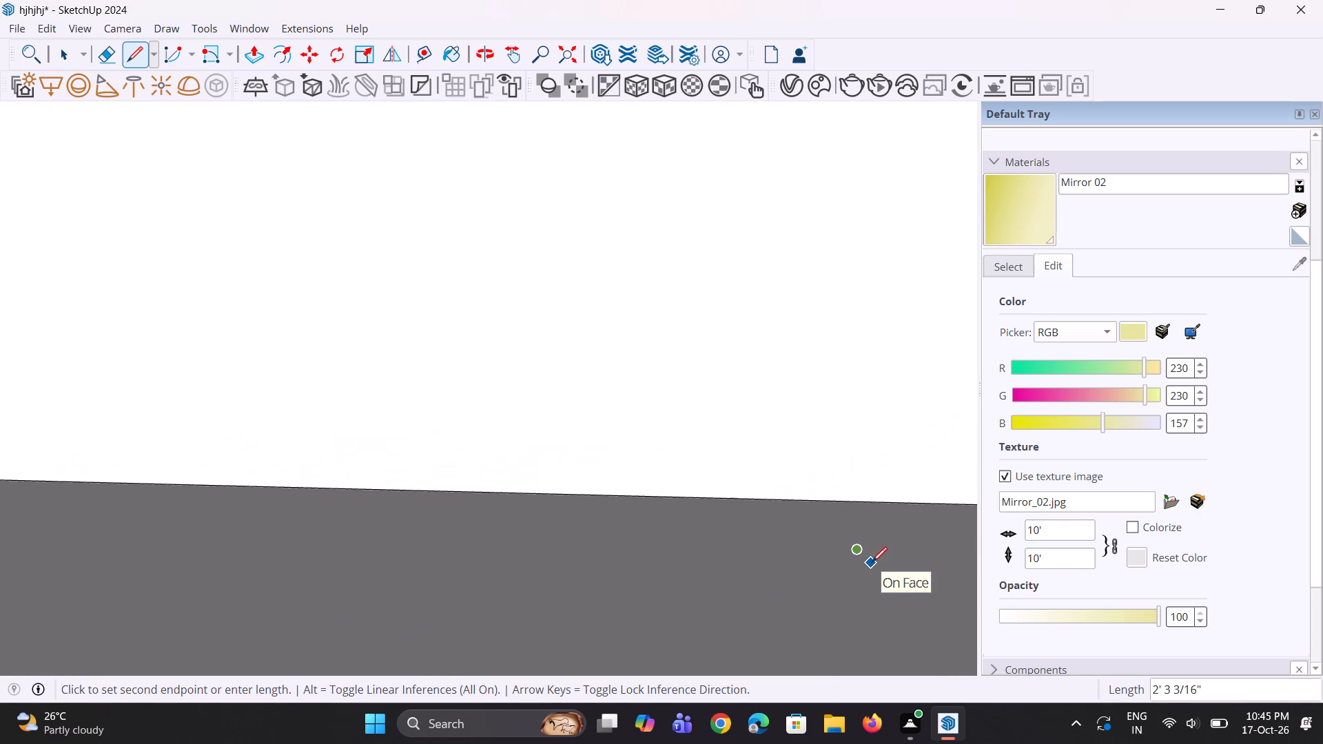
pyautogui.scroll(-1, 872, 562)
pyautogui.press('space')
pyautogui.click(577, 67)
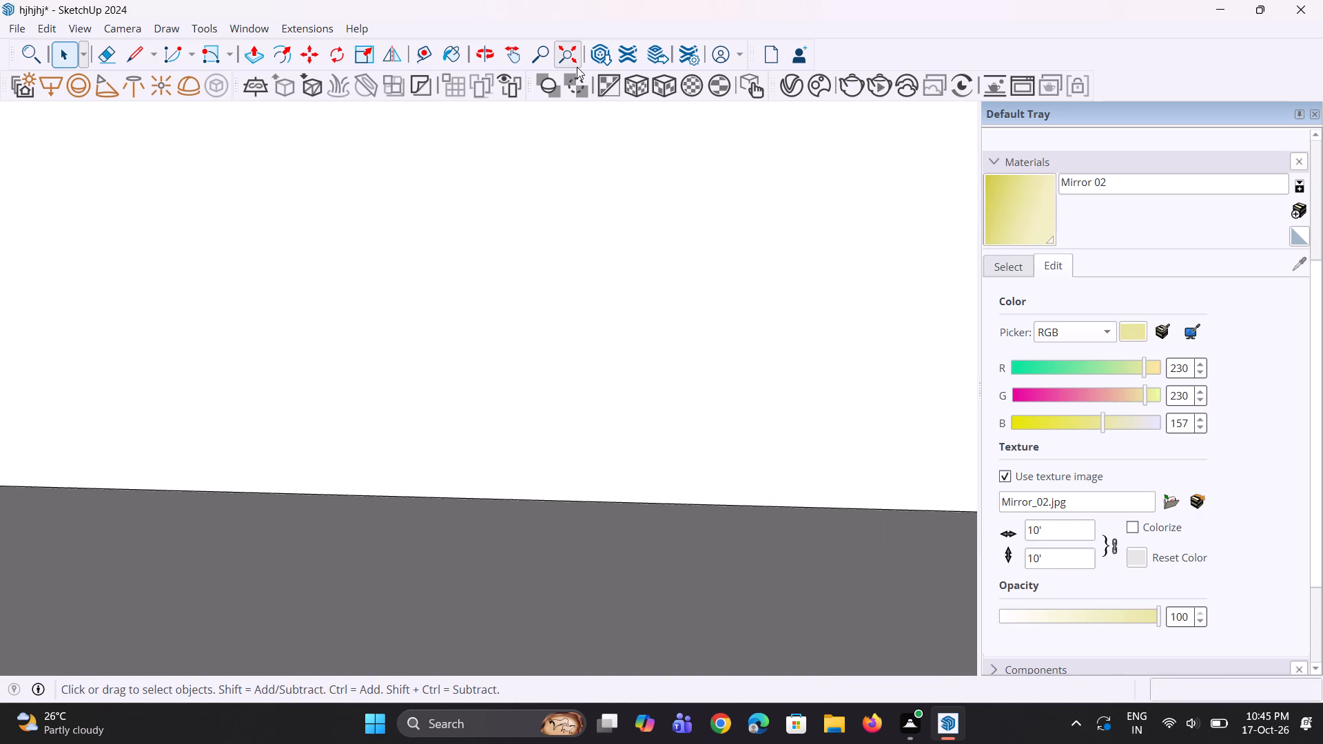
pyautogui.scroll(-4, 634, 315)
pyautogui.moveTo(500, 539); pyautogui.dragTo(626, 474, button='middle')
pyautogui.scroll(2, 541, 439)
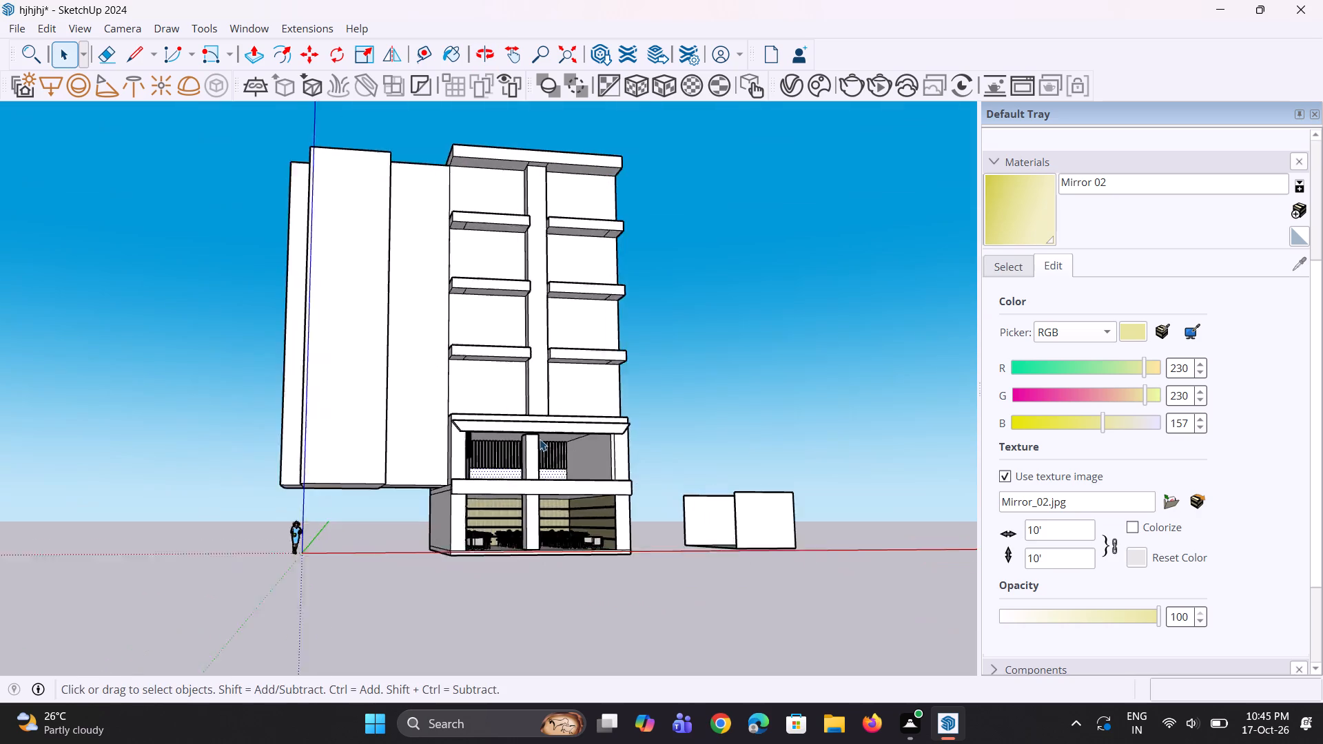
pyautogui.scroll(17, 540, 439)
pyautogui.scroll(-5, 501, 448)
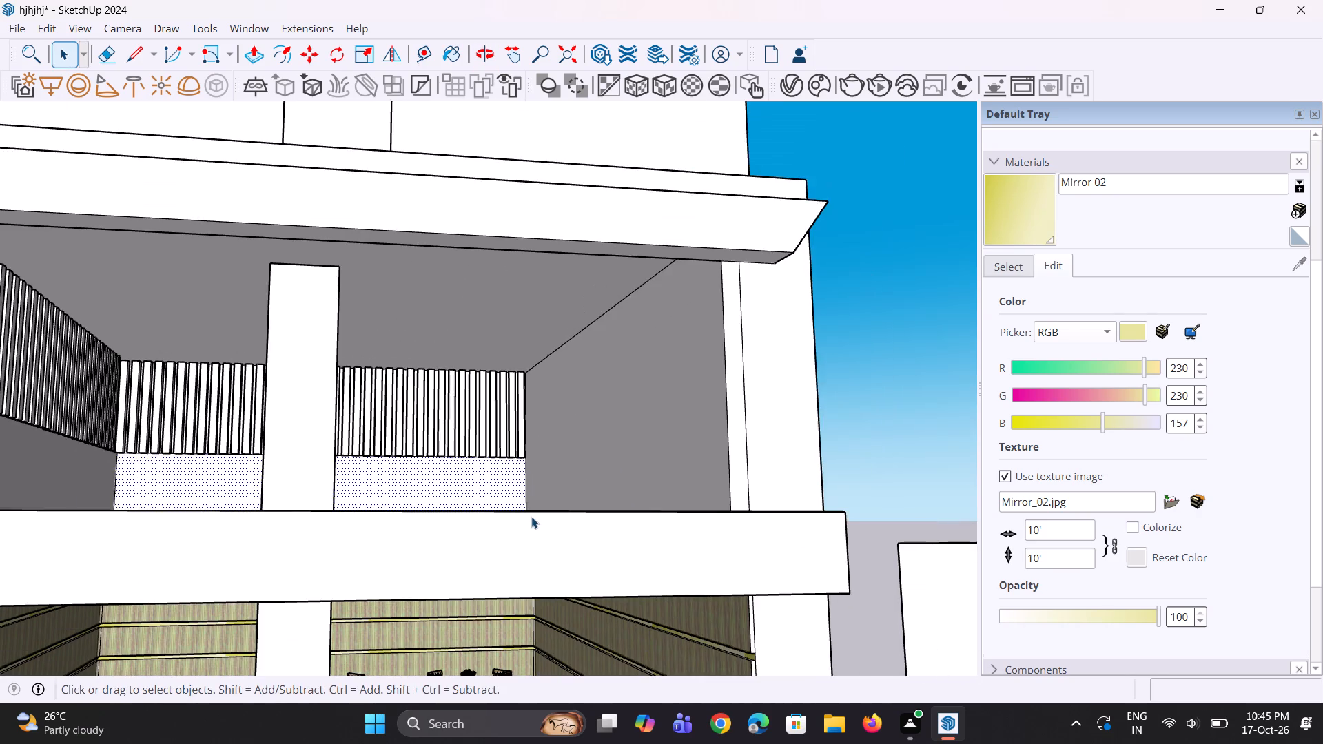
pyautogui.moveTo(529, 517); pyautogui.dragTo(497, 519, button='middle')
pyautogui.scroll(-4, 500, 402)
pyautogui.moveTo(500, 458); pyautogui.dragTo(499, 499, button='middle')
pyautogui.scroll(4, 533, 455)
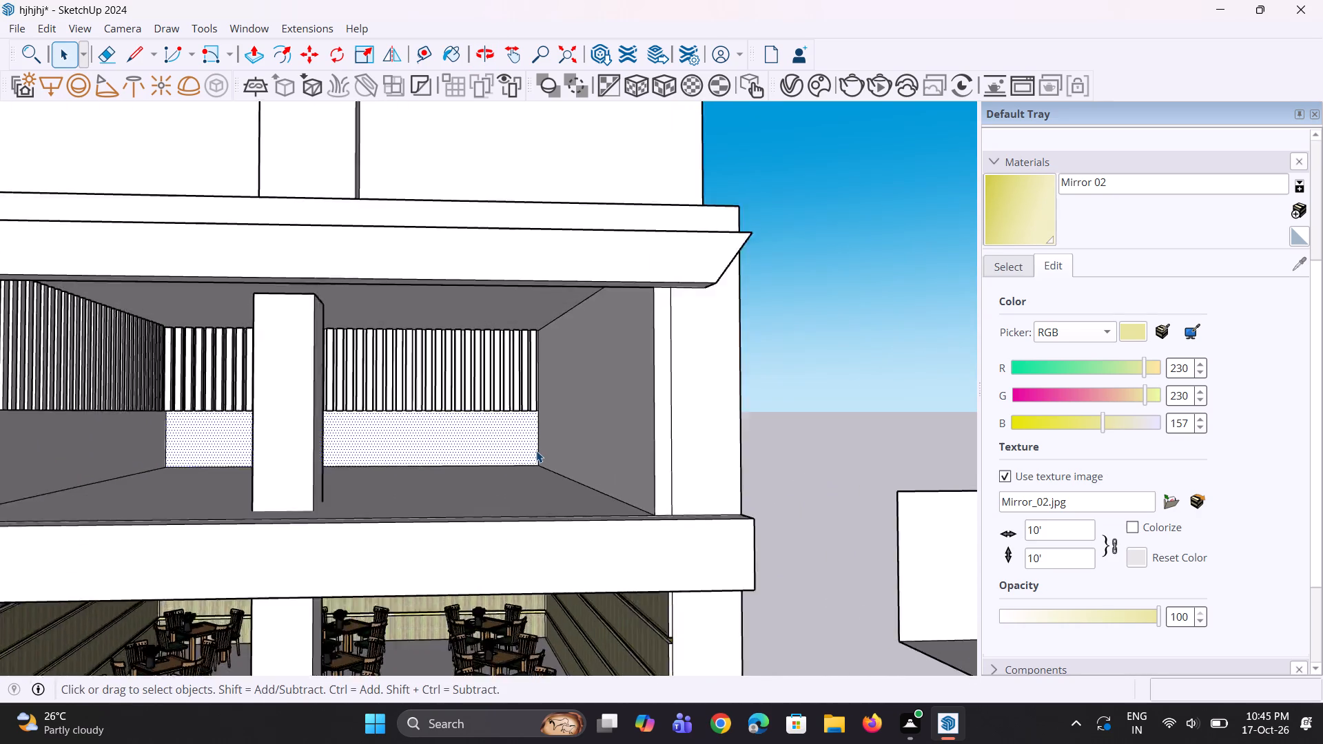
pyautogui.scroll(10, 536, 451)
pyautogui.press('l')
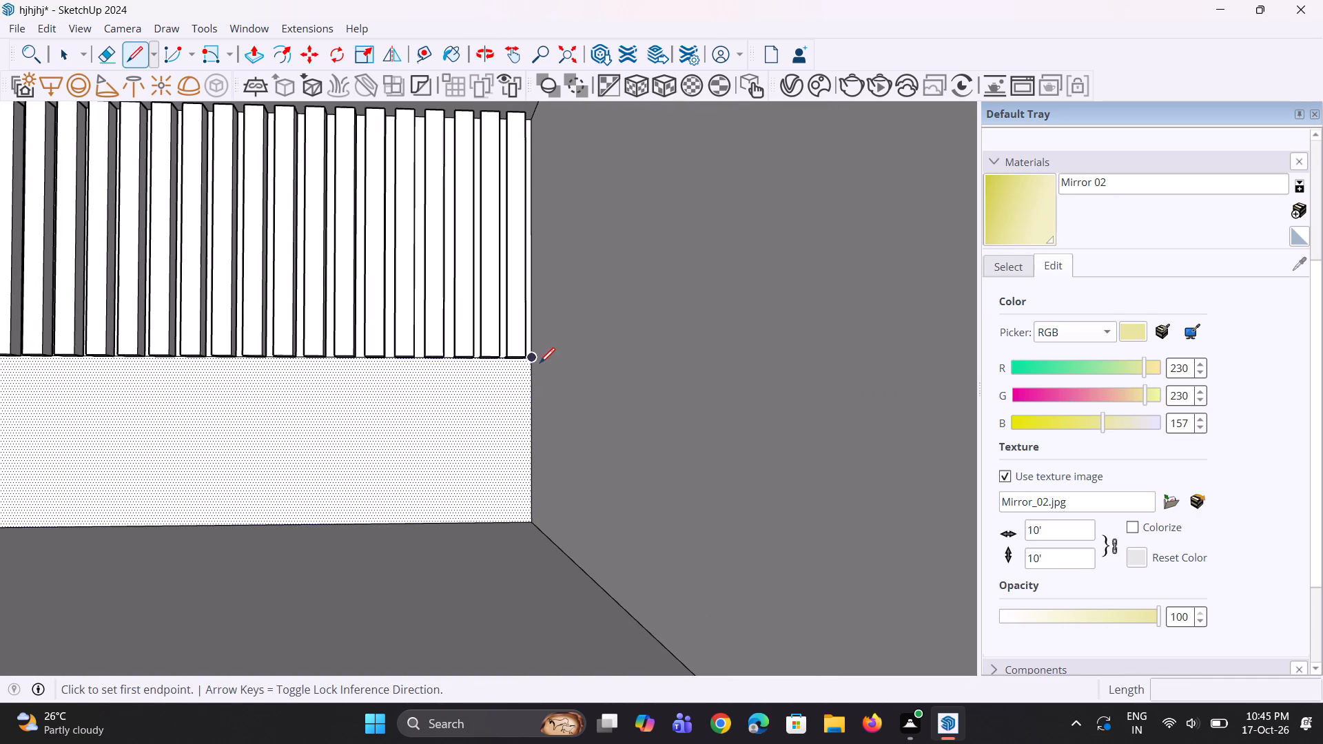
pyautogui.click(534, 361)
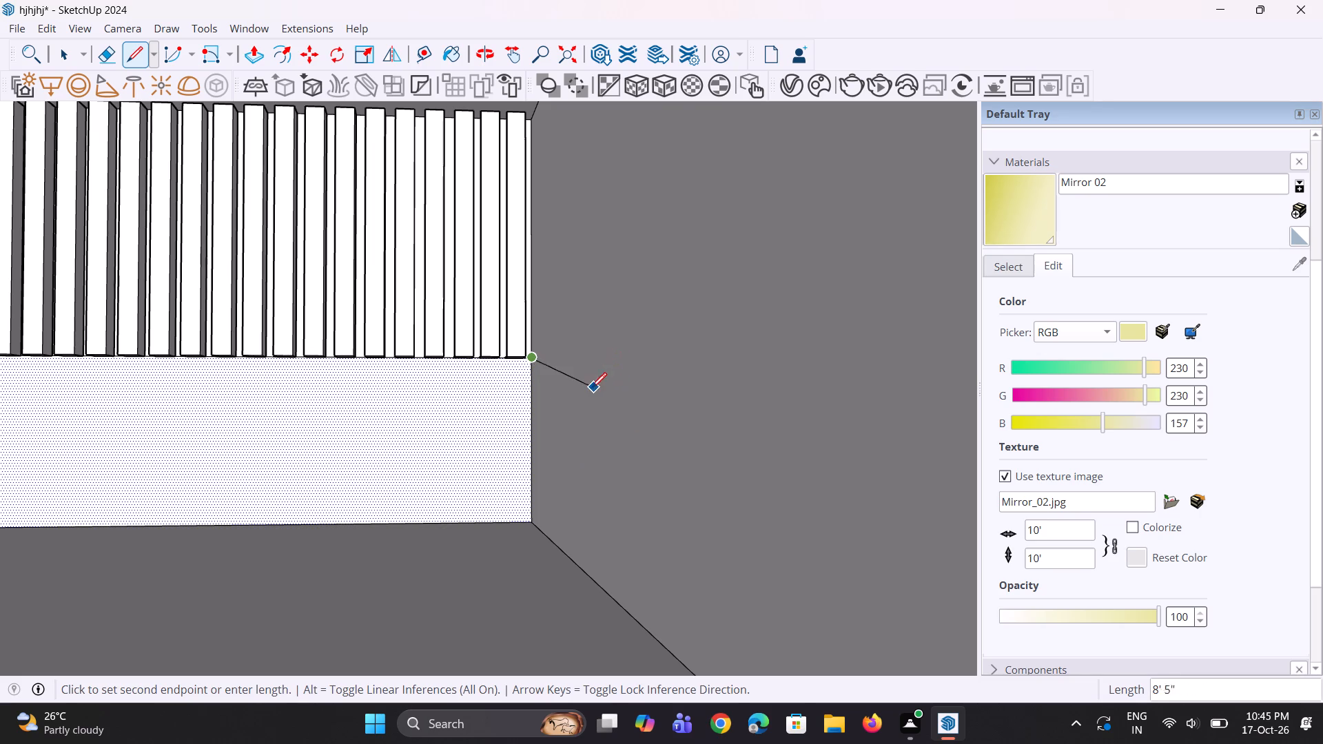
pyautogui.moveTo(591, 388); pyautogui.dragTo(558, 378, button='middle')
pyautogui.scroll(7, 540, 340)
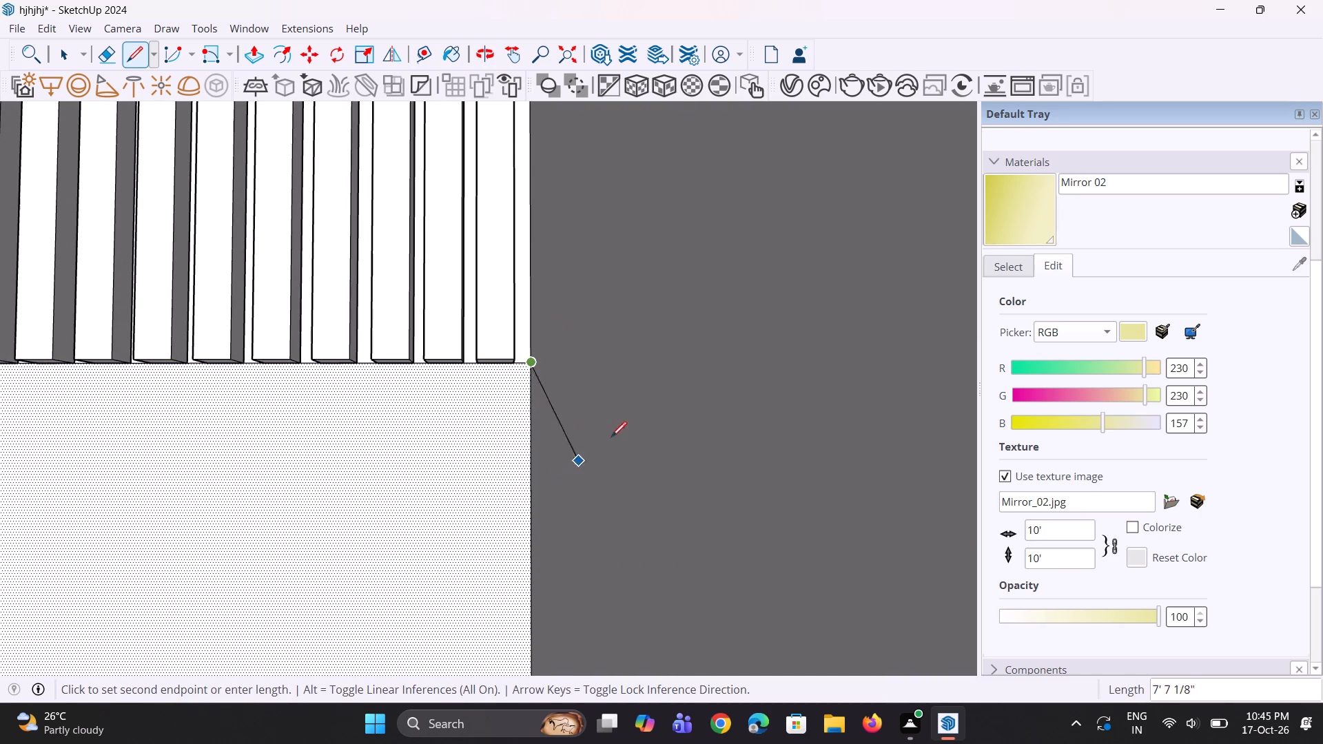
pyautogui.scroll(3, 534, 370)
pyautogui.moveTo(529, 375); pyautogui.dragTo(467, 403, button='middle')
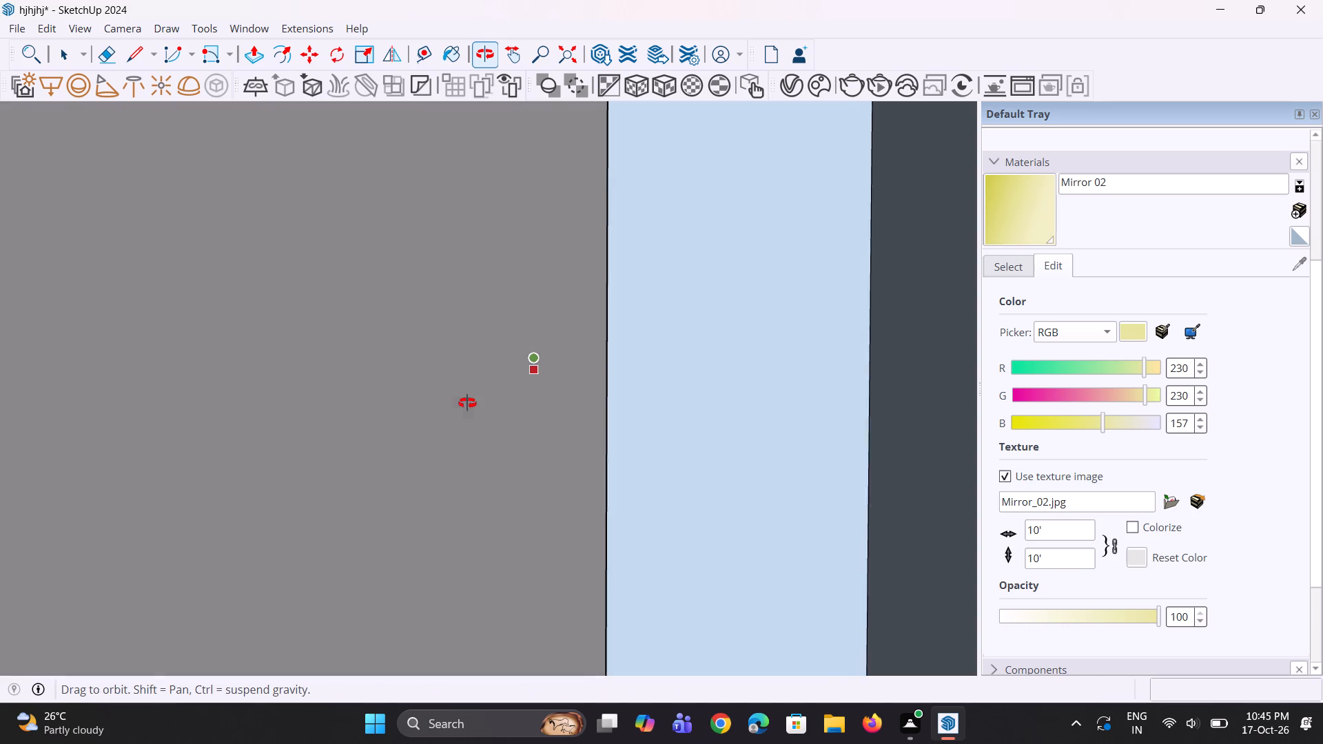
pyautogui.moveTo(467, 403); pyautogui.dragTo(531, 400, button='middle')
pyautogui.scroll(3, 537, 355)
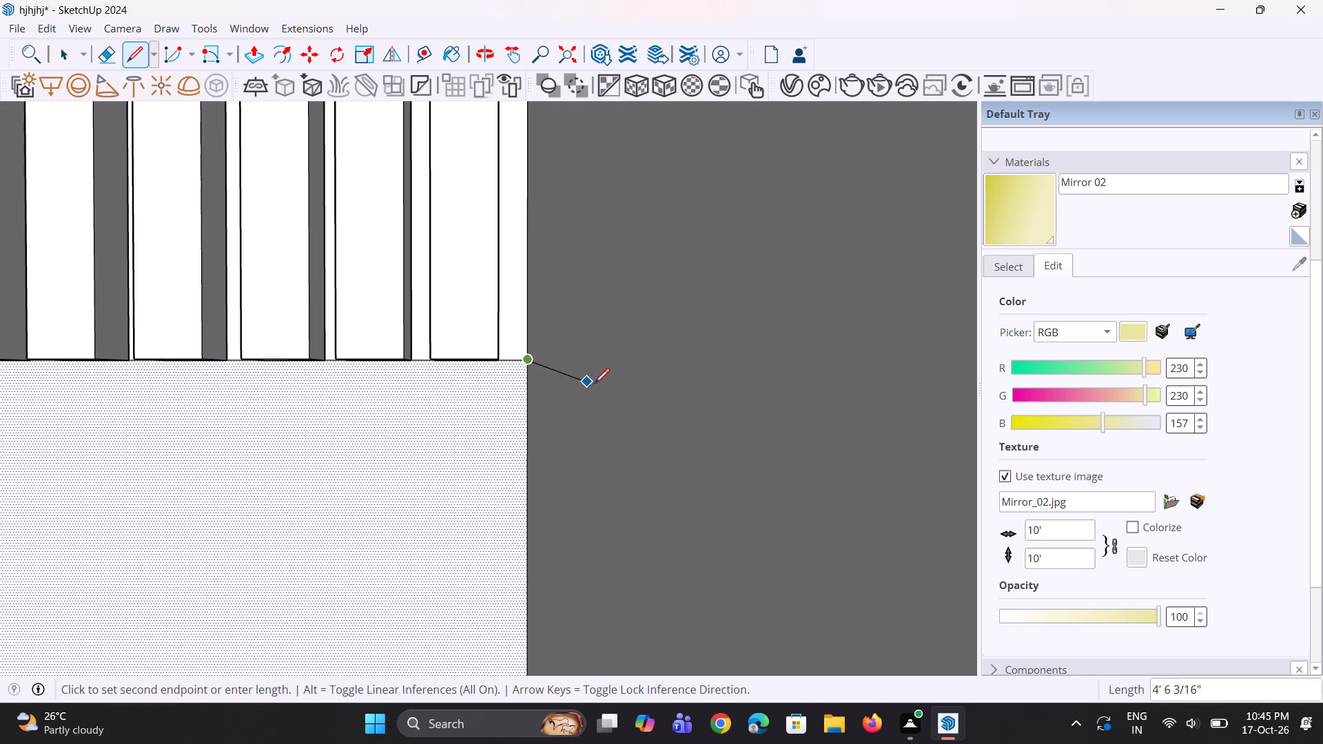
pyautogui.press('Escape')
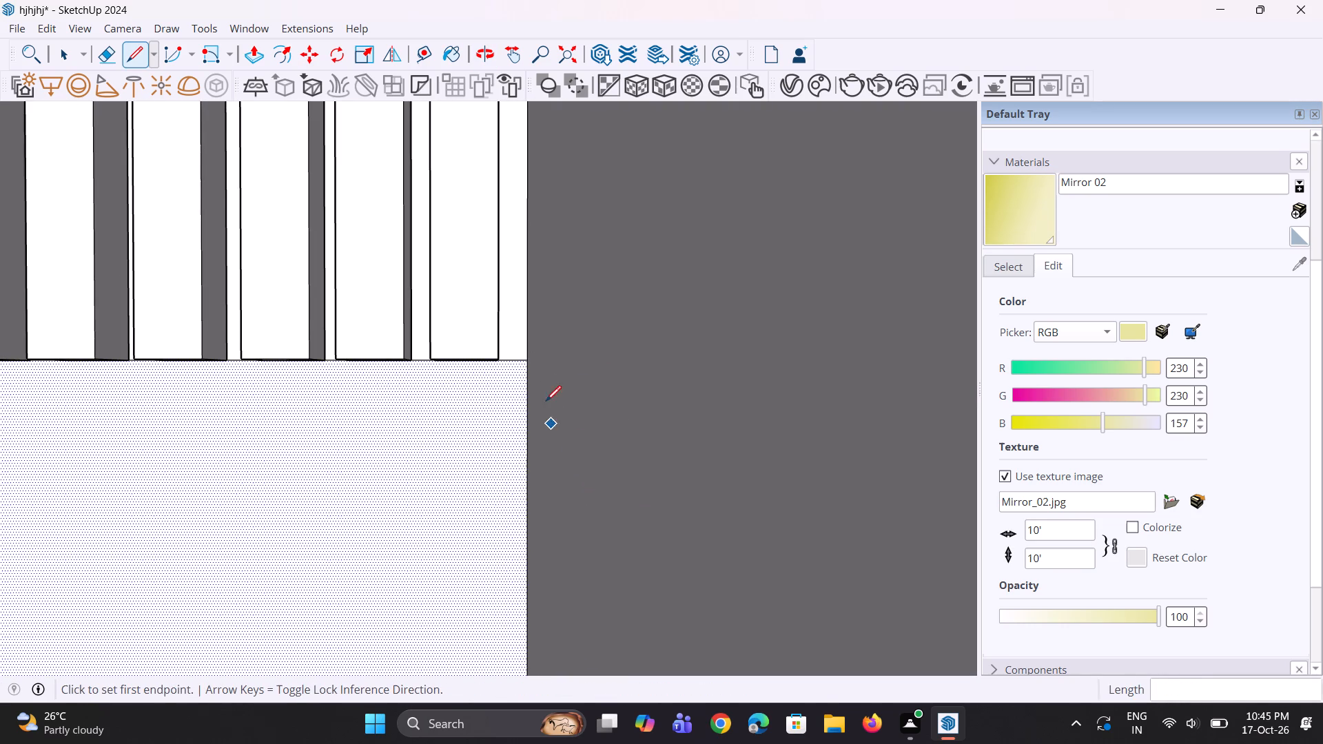
# Draw a line about 36' 5/8" along the upper floor's right wall, from the back corner at the slats' base to the front edge.
pyautogui.scroll(2, 537, 367)
pyautogui.click(526, 362)
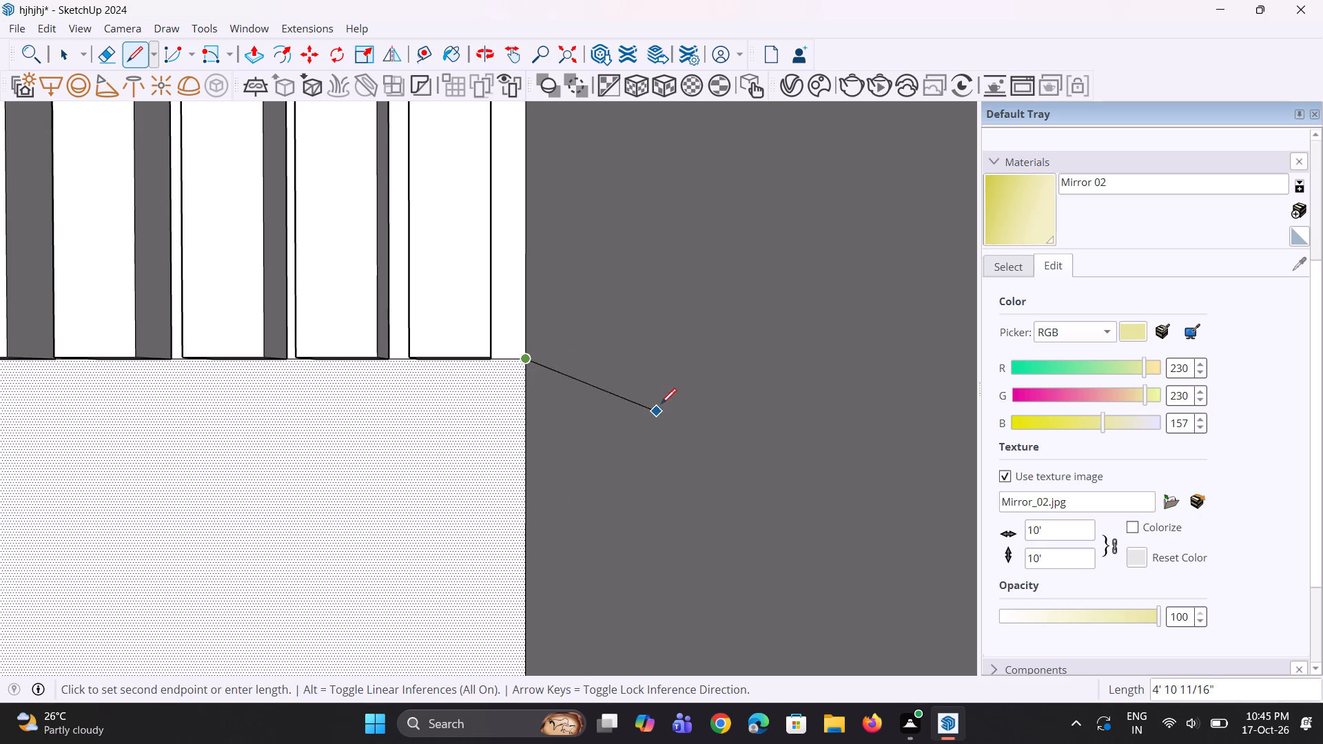
pyautogui.scroll(-4, 573, 457)
pyautogui.moveTo(573, 457); pyautogui.dragTo(653, 457, button='middle')
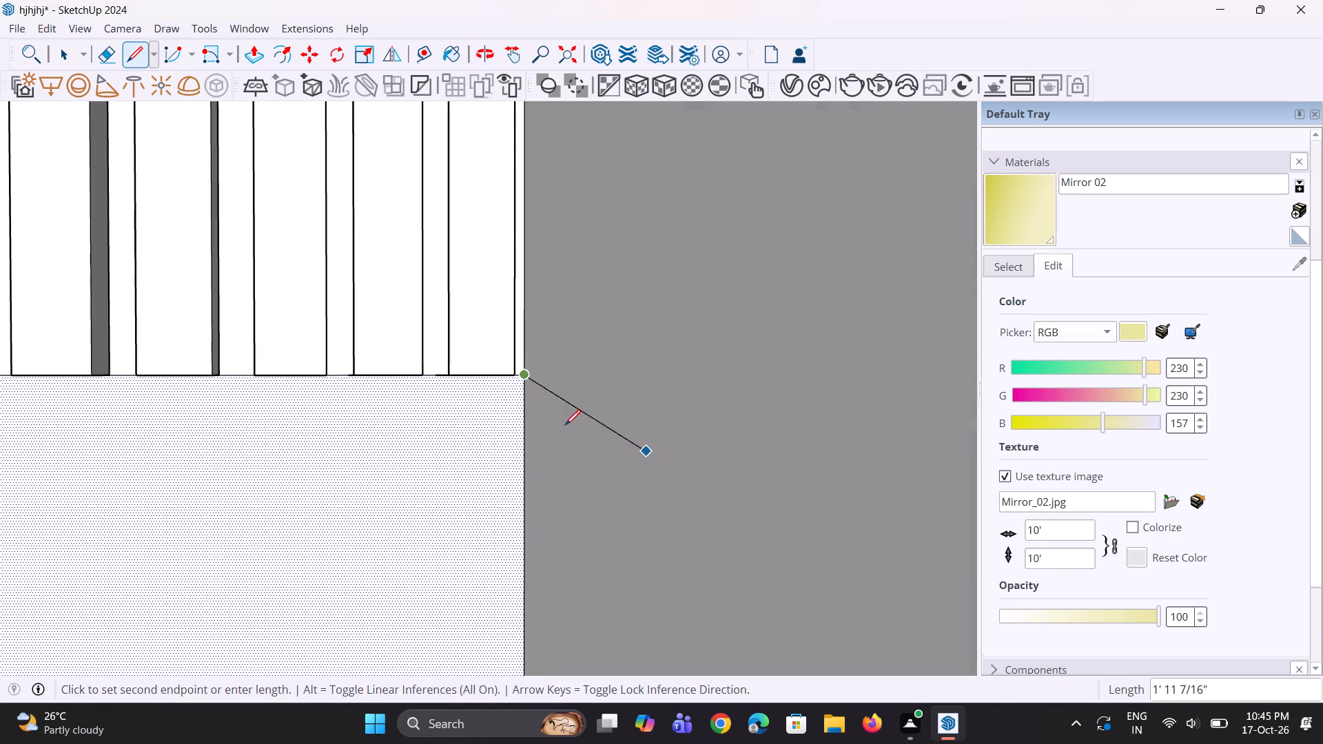
pyautogui.scroll(-9, 553, 424)
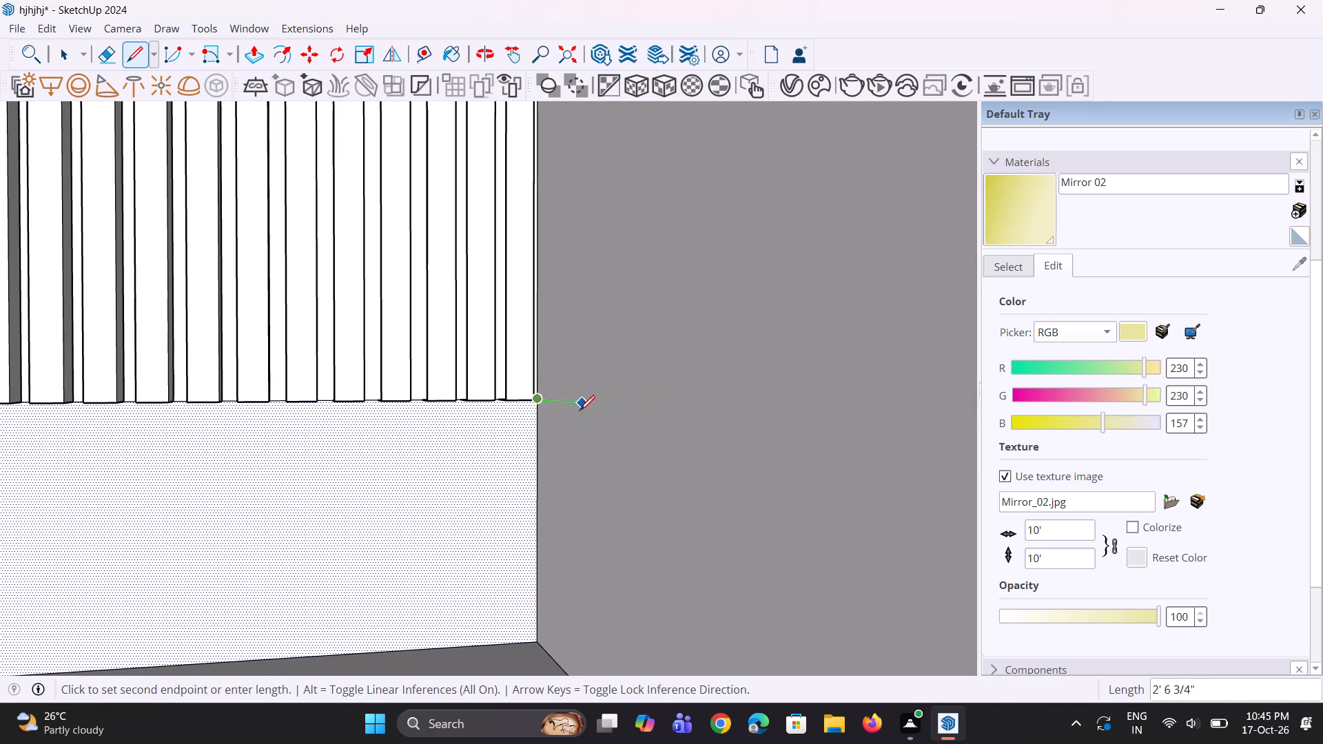
pyautogui.scroll(-5, 664, 422)
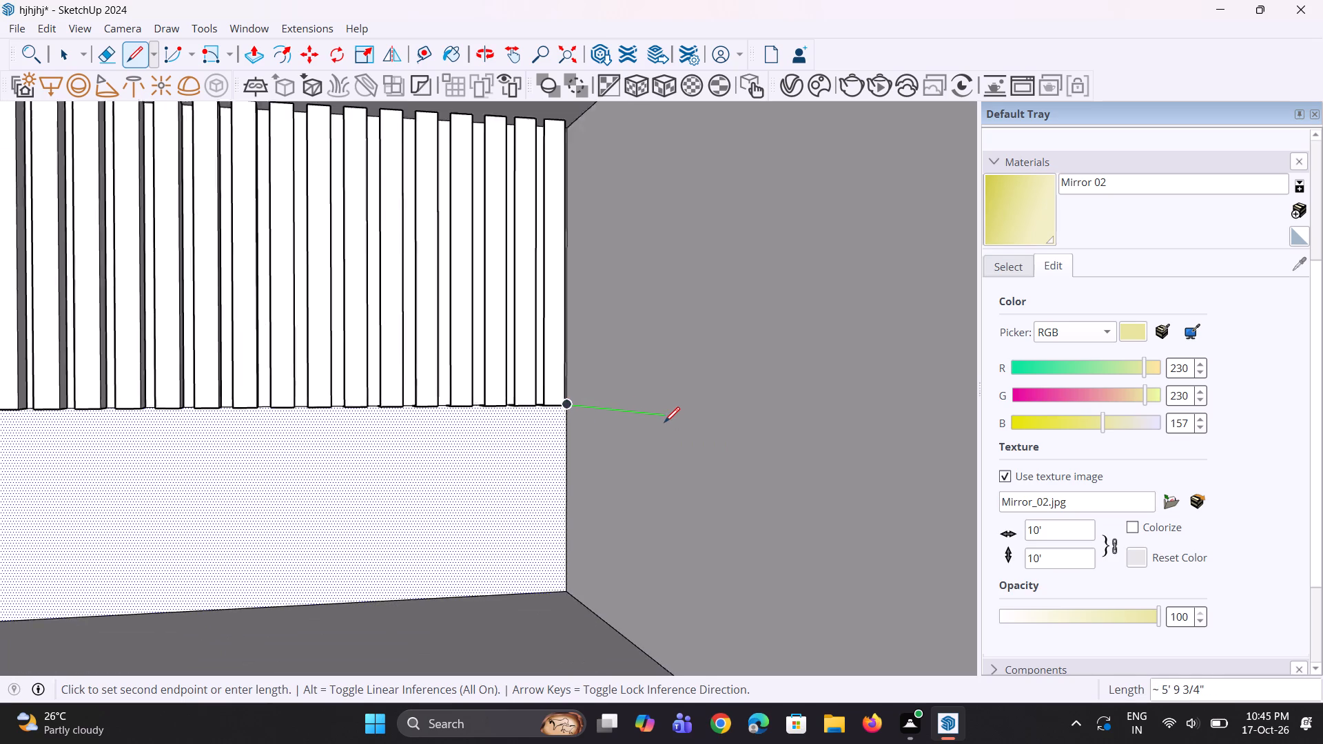
pyautogui.scroll(-9, 654, 424)
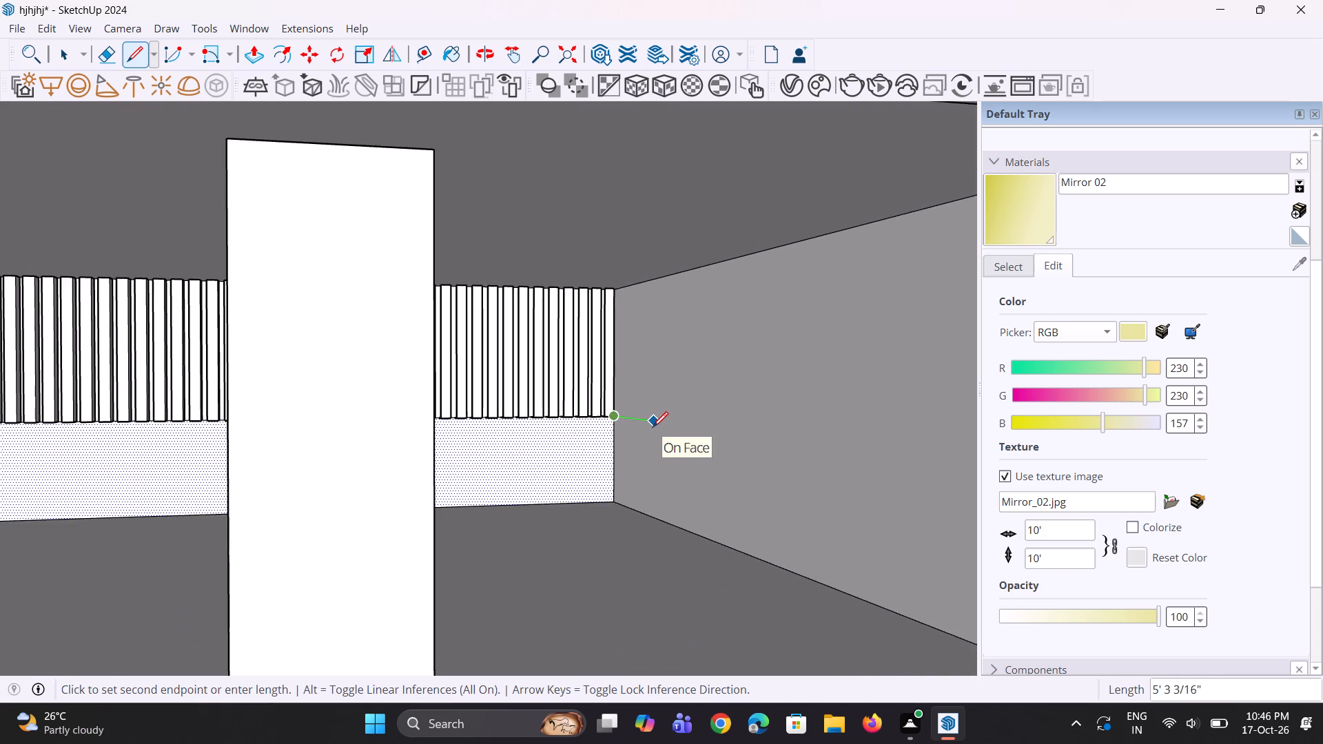
pyautogui.scroll(-2, 653, 427)
pyautogui.scroll(-6, 725, 442)
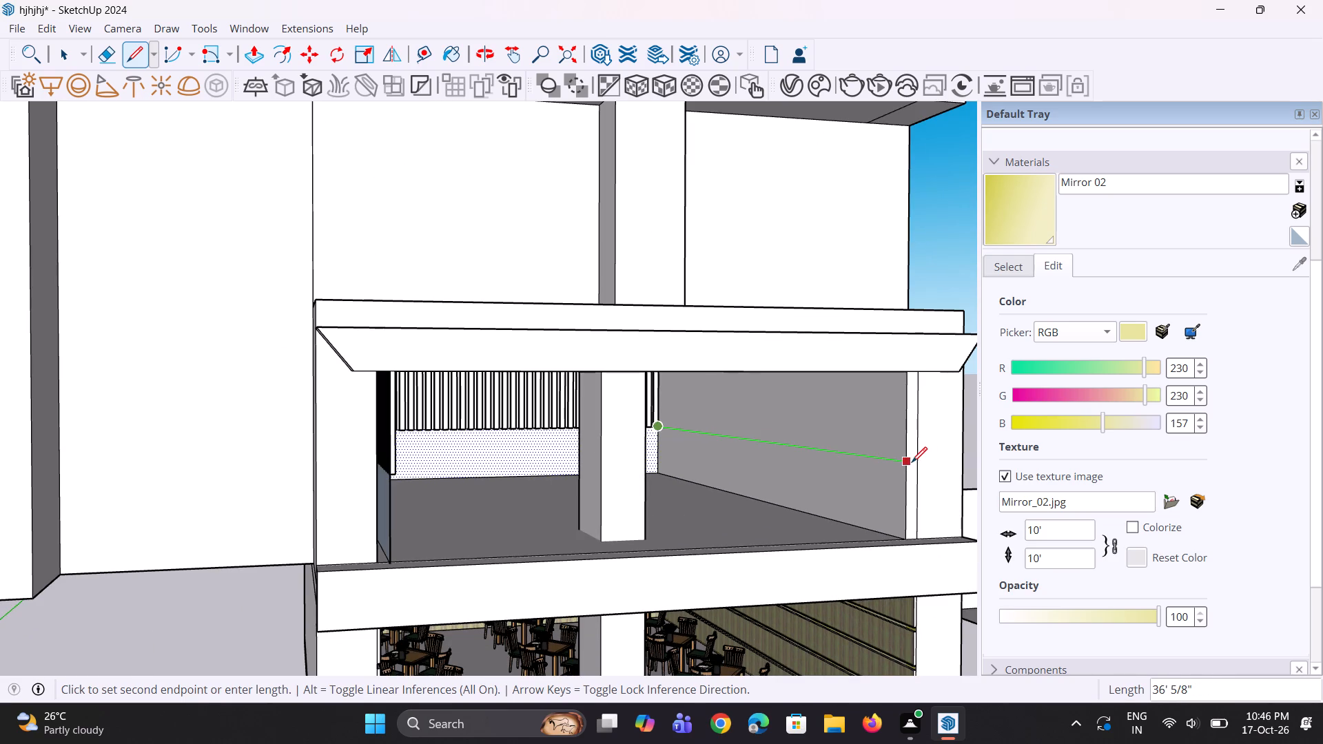
pyautogui.click(912, 462)
pyautogui.moveTo(846, 492); pyautogui.dragTo(775, 486, button='middle')
pyautogui.press('space')
pyautogui.press('space')
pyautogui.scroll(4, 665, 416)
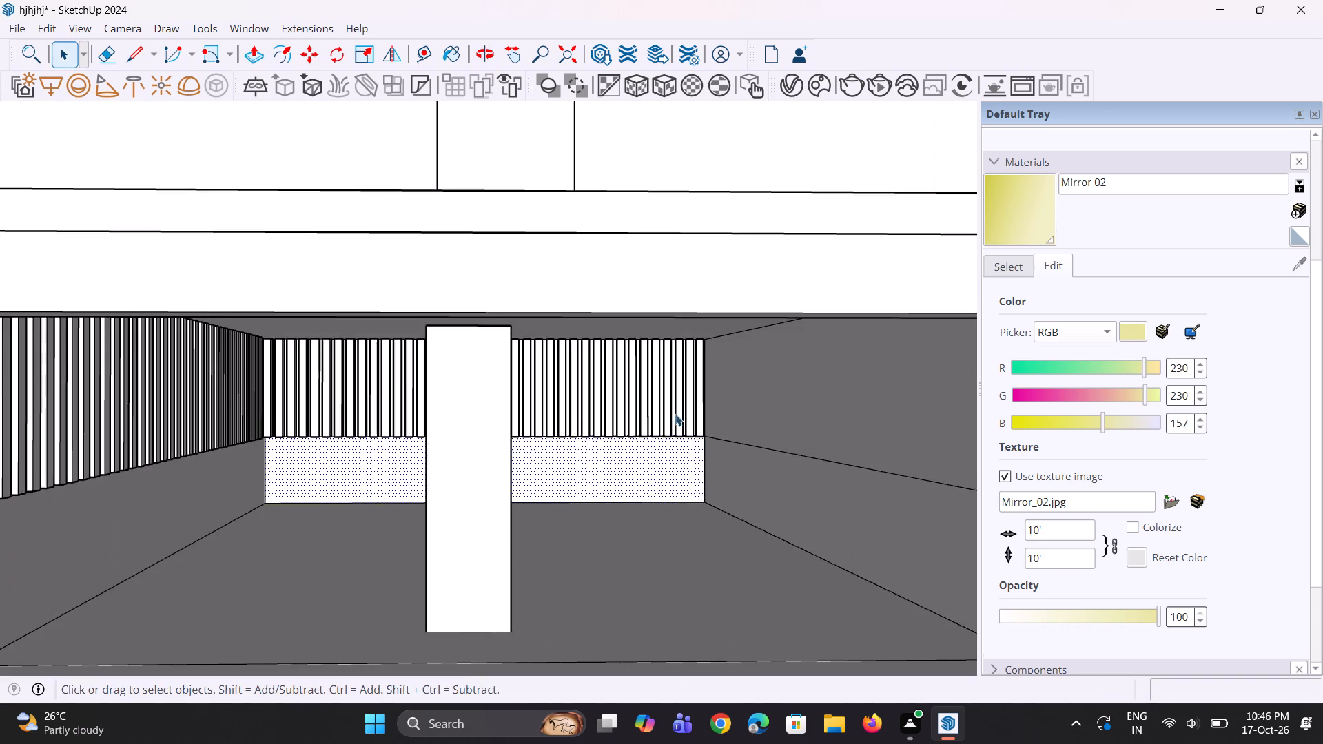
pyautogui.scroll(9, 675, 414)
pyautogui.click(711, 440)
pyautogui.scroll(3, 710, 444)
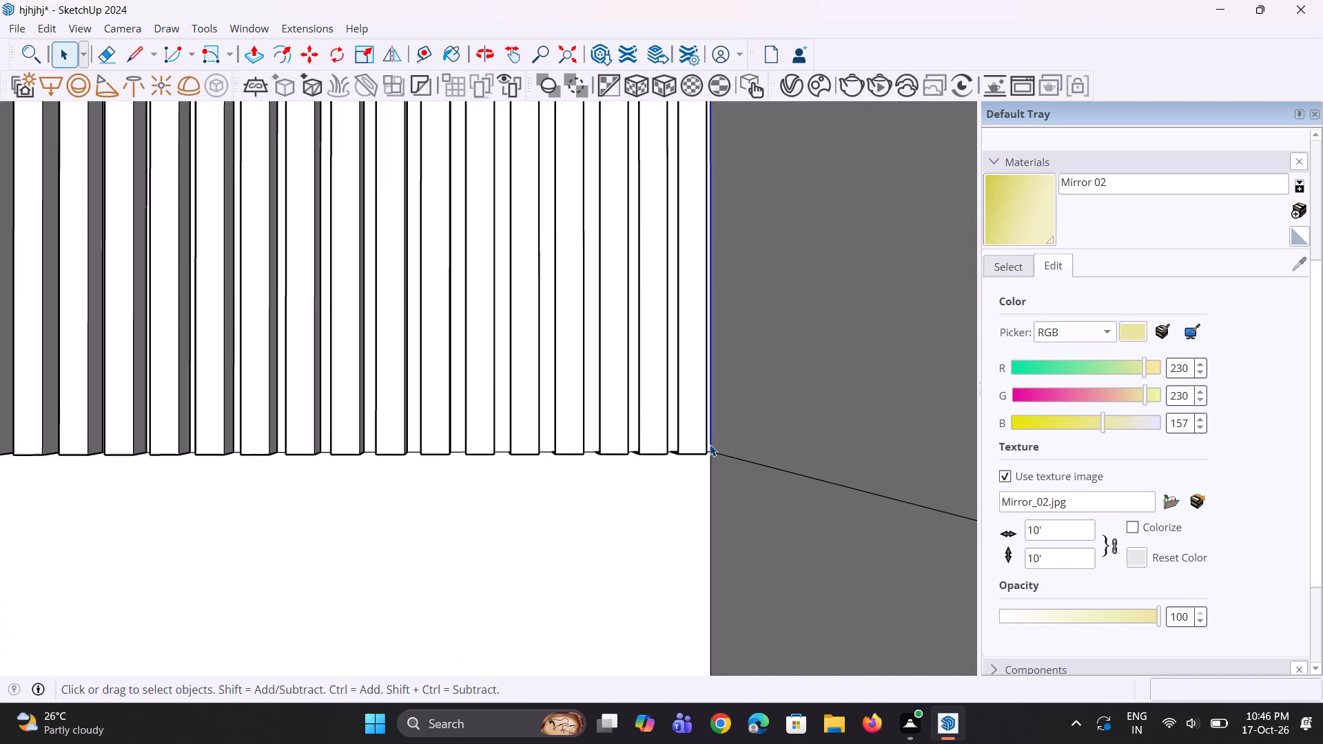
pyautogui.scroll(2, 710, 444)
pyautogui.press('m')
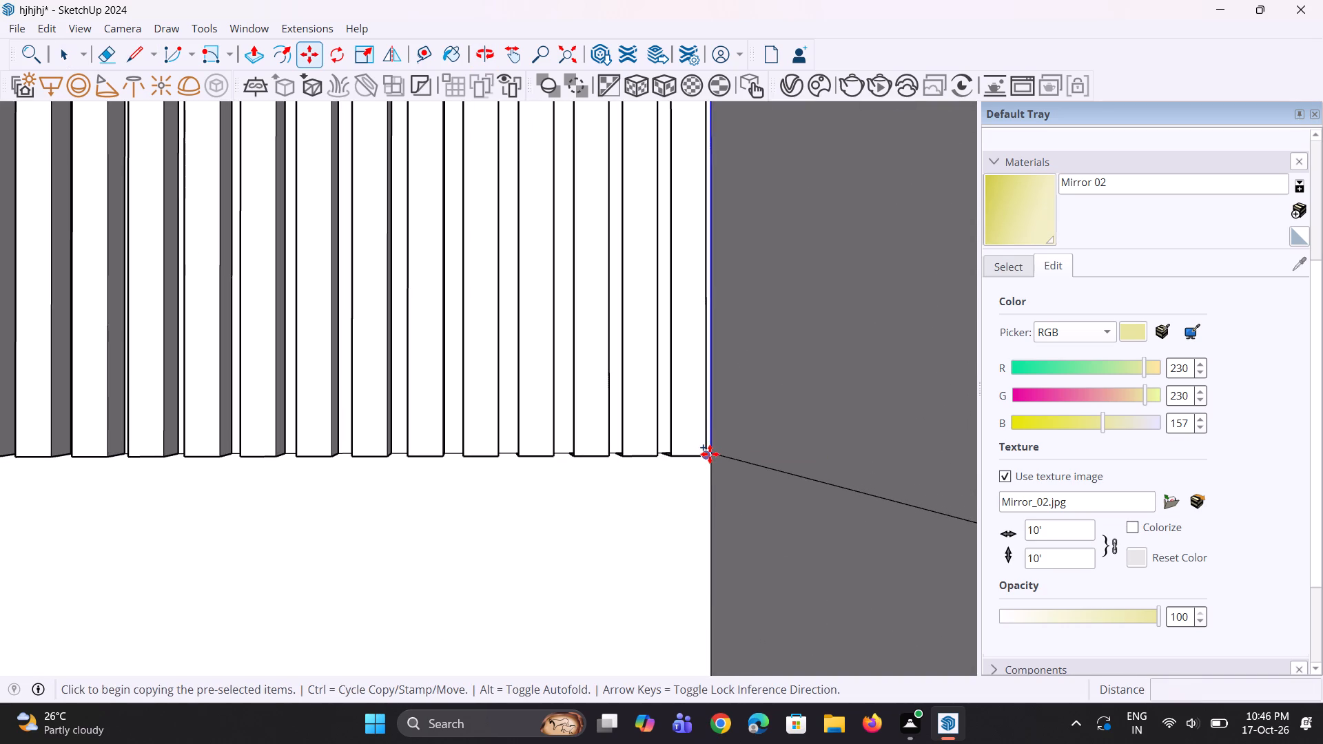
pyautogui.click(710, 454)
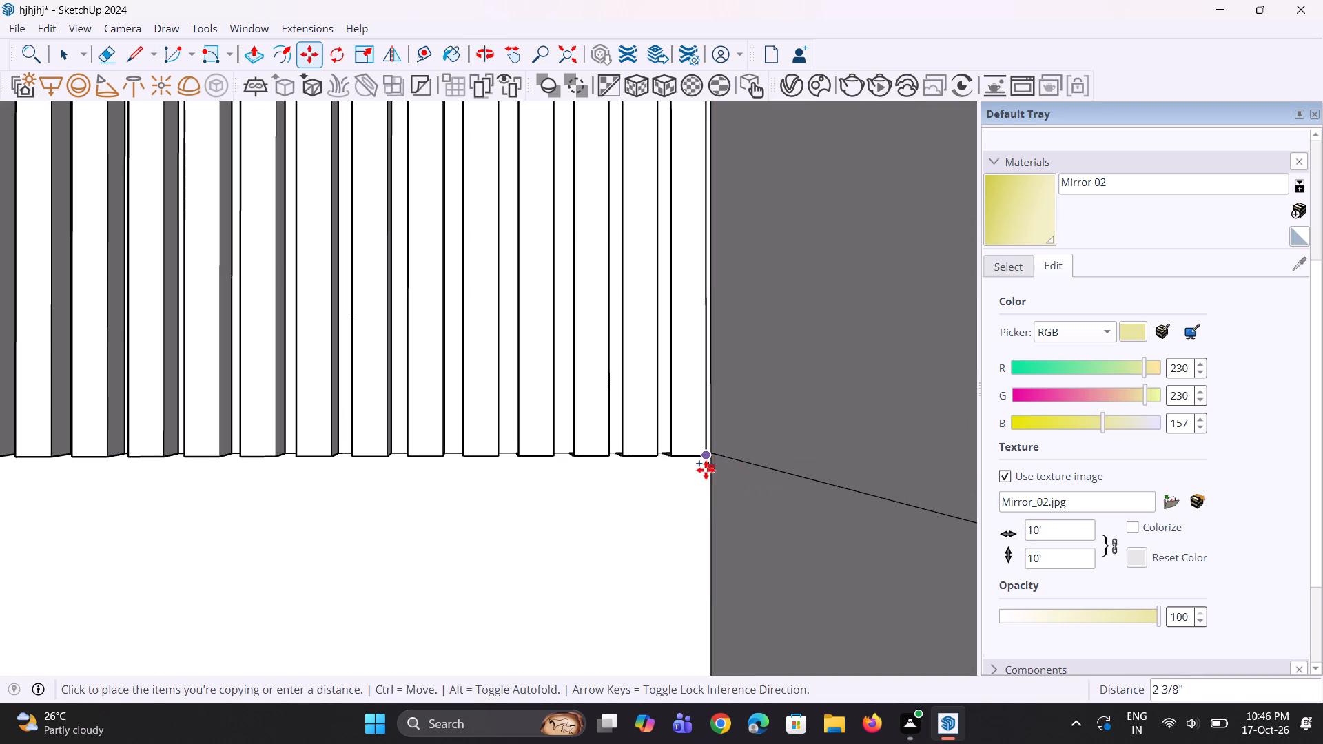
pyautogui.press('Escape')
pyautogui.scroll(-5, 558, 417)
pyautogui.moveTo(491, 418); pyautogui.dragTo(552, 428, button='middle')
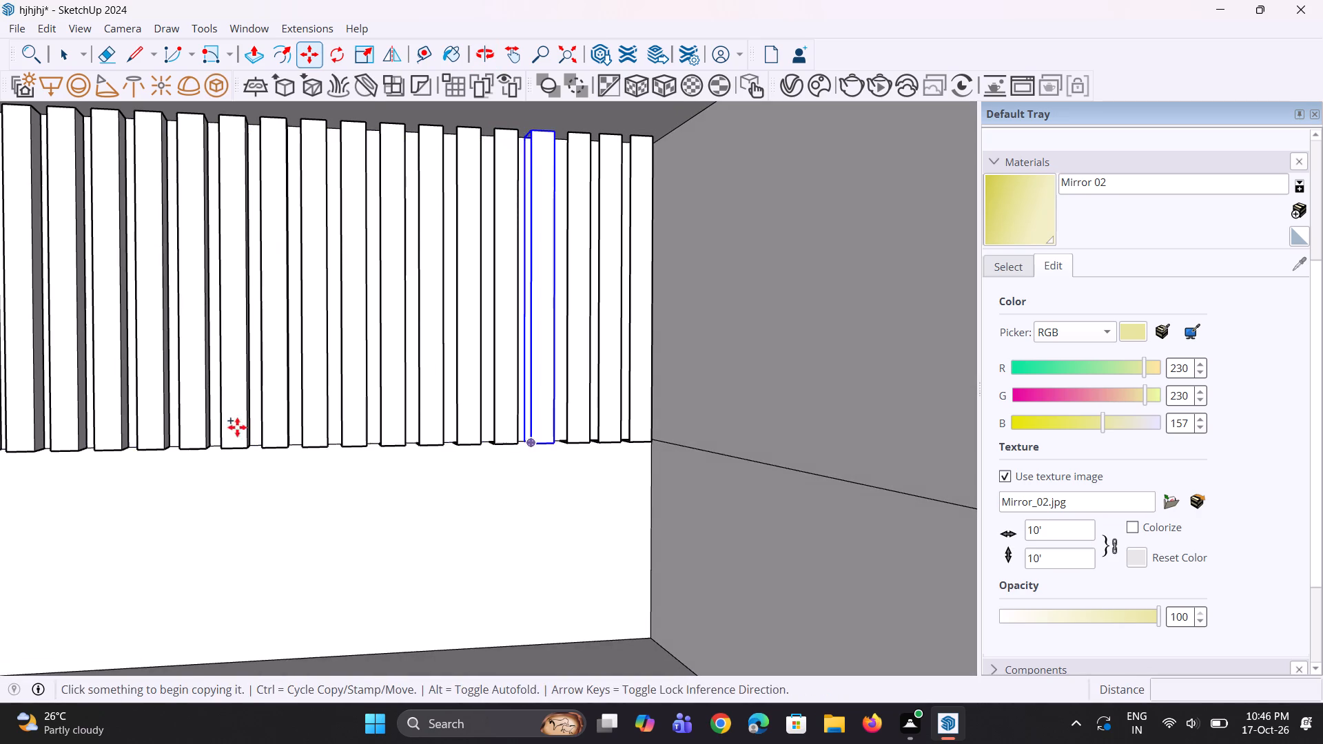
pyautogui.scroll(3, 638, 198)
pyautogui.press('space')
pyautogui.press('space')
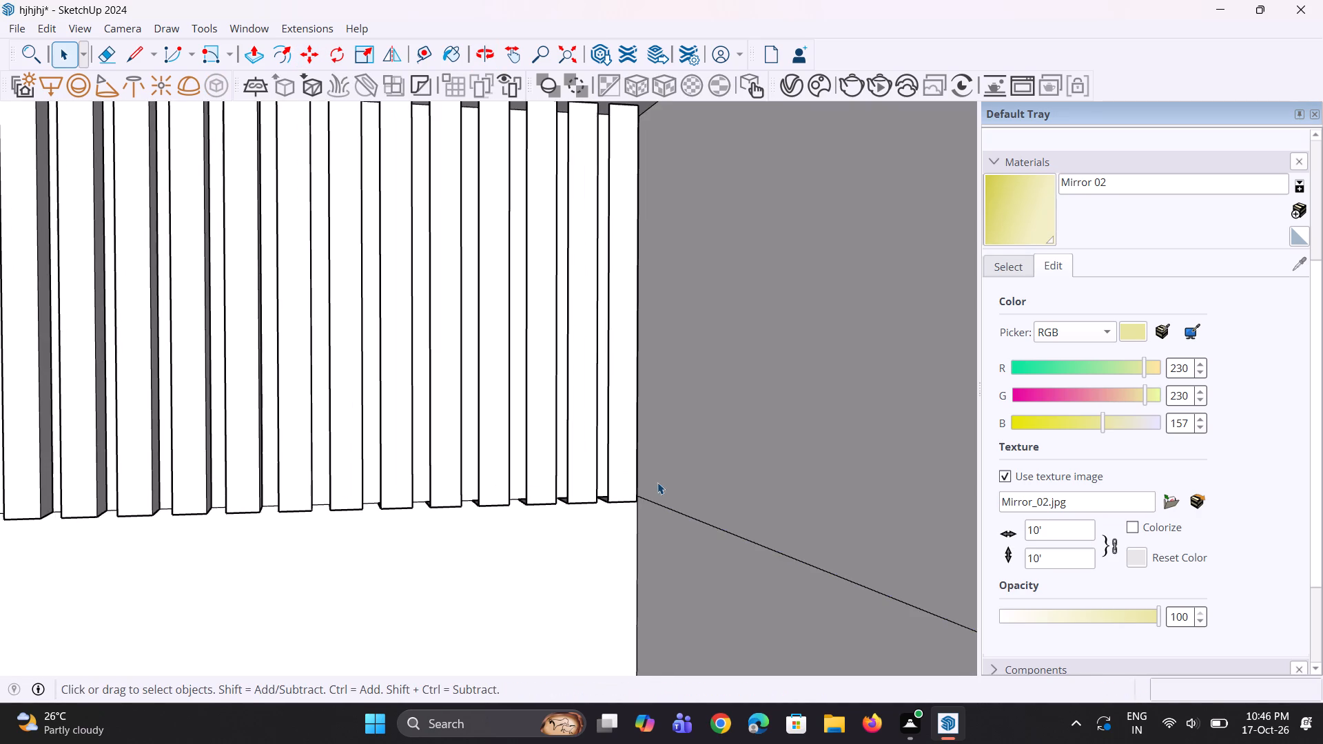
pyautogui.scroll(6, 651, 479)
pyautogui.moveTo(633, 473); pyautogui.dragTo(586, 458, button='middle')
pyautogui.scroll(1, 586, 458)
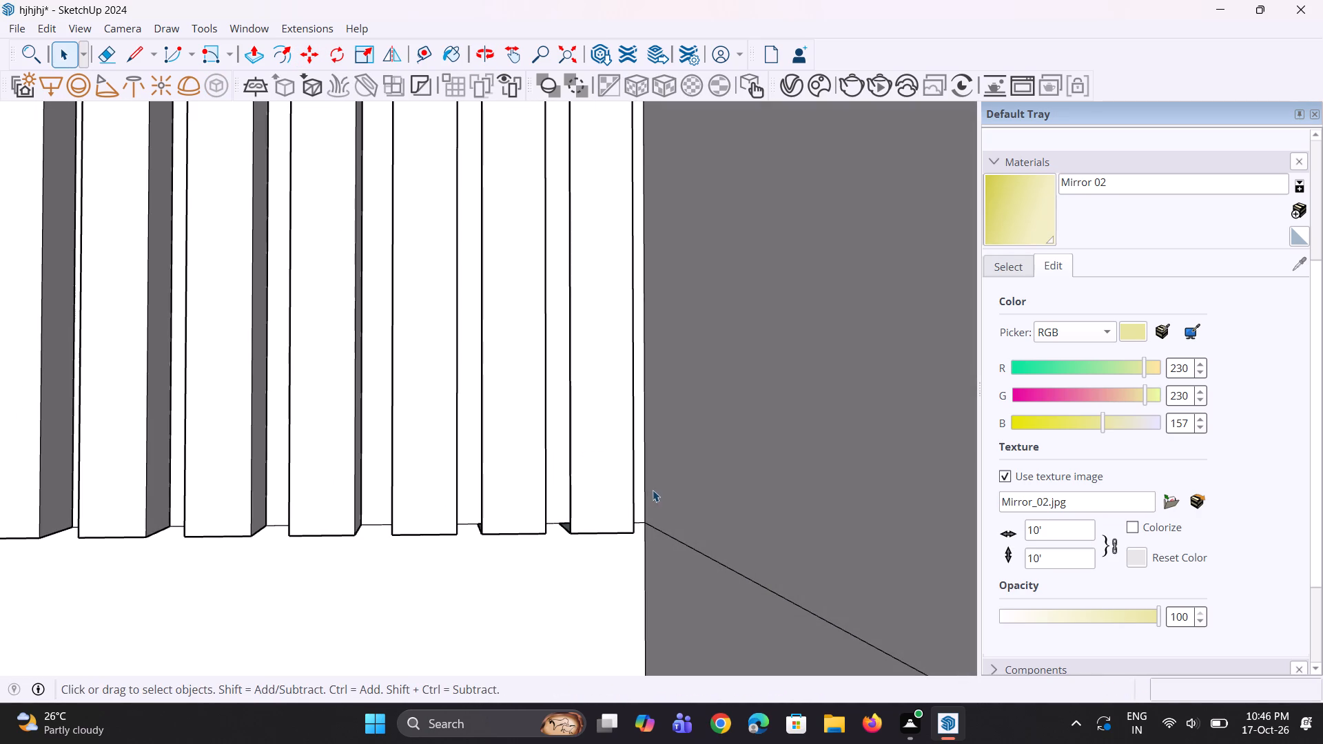
# Copy the vertical back-corner edge about 11 5/8" along the right wall's horizontal line, and shift the copy slightly back toward the corner.
pyautogui.click(645, 490)
pyautogui.press('m')
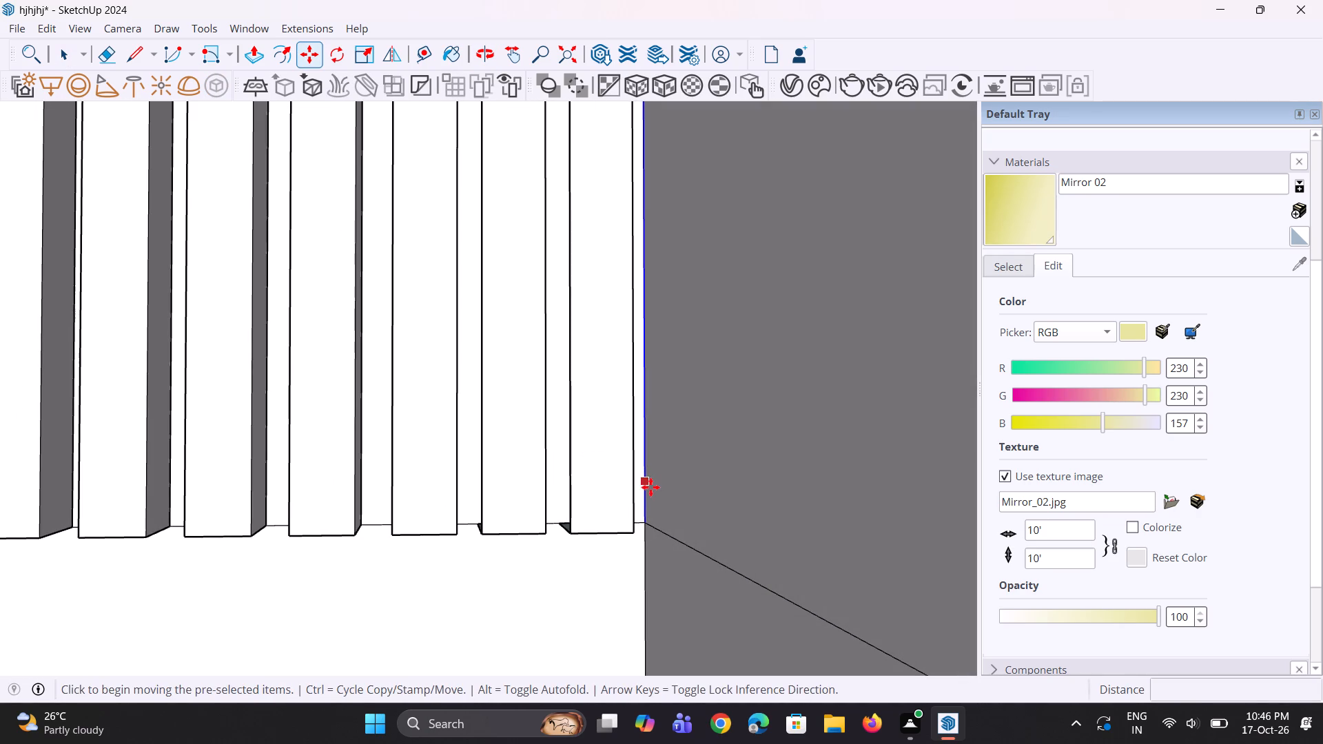
pyautogui.click(641, 524)
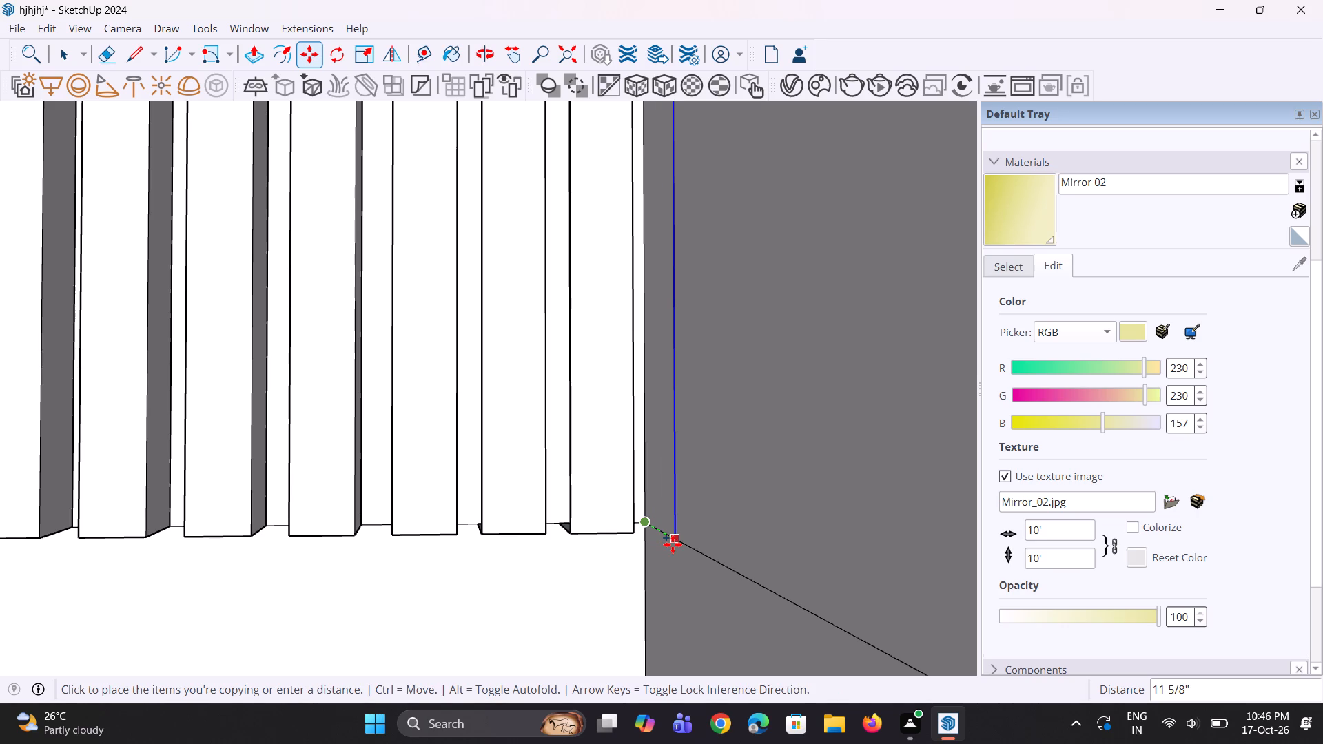
pyautogui.click(673, 544)
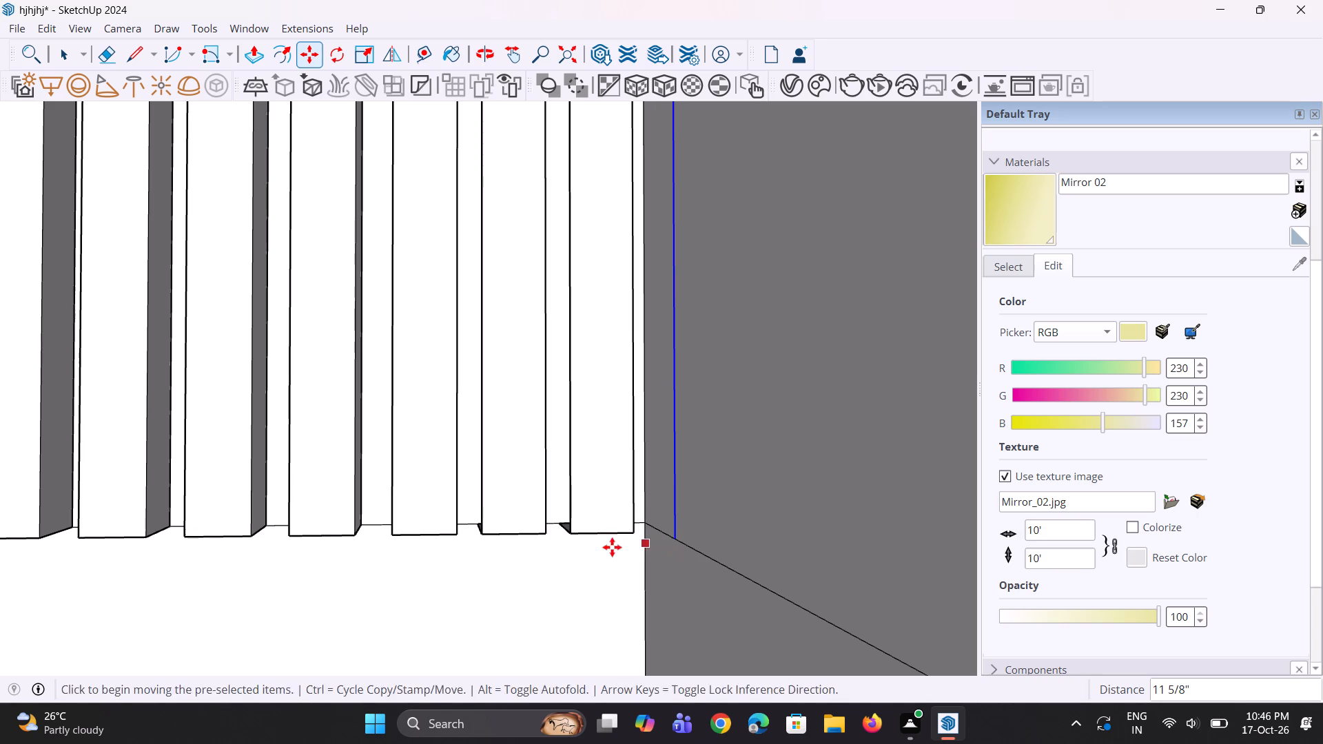
pyautogui.moveTo(613, 547); pyautogui.dragTo(712, 541, button='middle')
pyautogui.scroll(-4, 686, 512)
pyautogui.scroll(6, 680, 530)
pyautogui.click(675, 525)
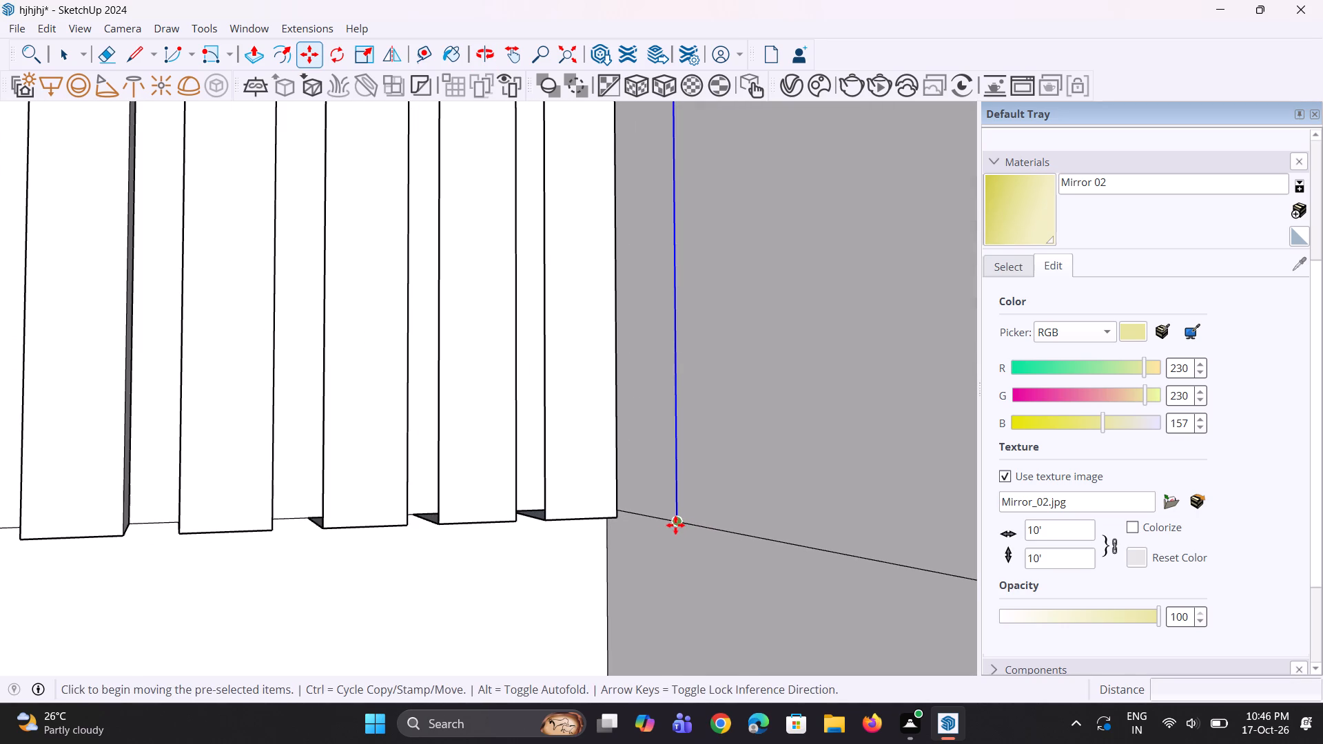
pyautogui.click(664, 523)
# Copy the new vertical line about 6" farther along the right wall to outline the first slat strip.
pyautogui.press('m')
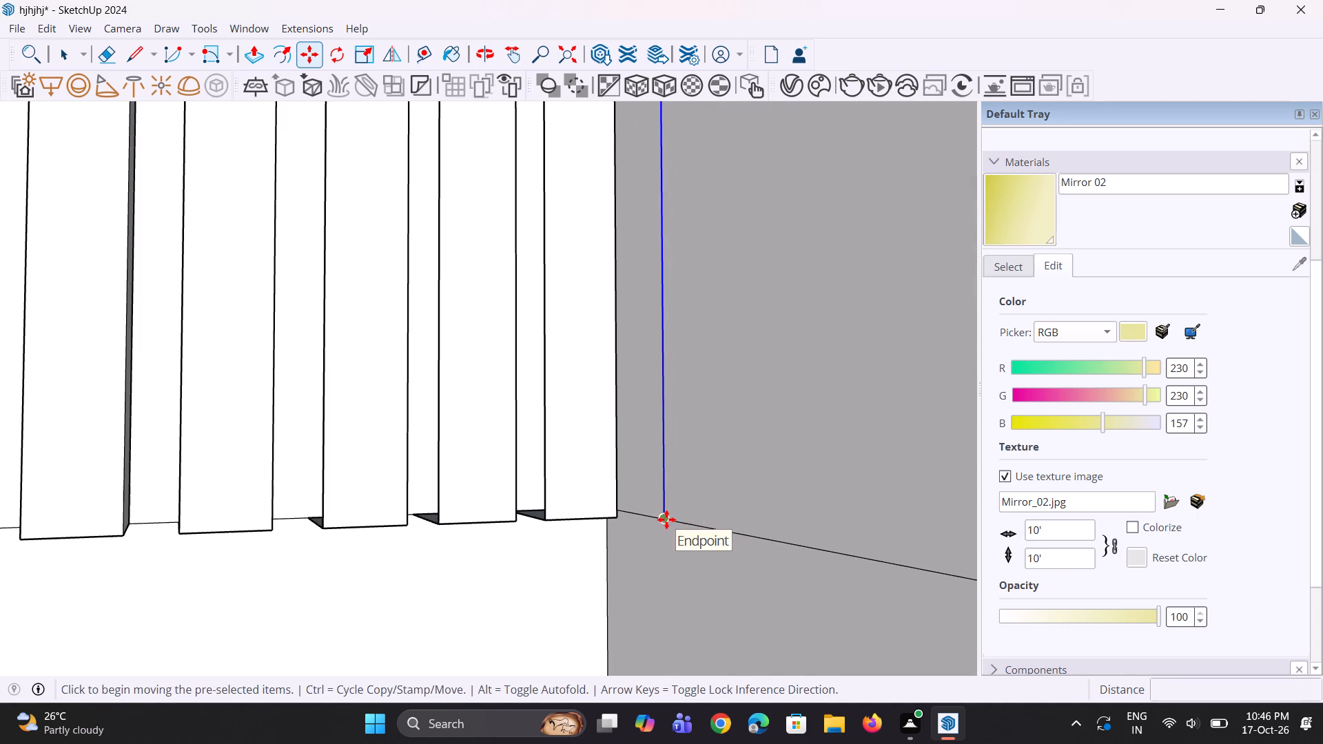
pyautogui.click(666, 519)
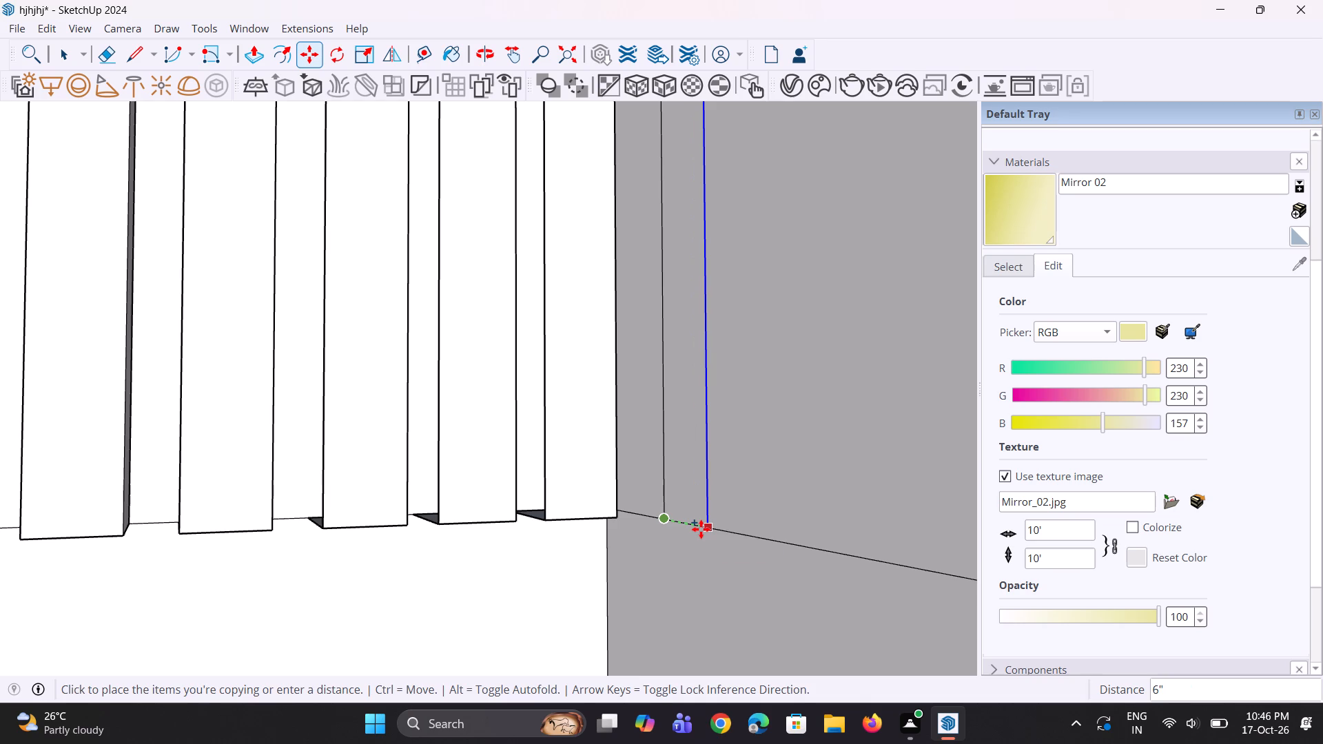
pyautogui.click(699, 529)
# Extrude the narrow strip beside the back corner about 2 1/4" out from the right wall with Push/Pull.
pyautogui.scroll(-5, 684, 531)
pyautogui.moveTo(684, 528); pyautogui.dragTo(675, 520, button='middle')
pyautogui.scroll(3, 677, 521)
pyautogui.press('p')
pyautogui.click(681, 497)
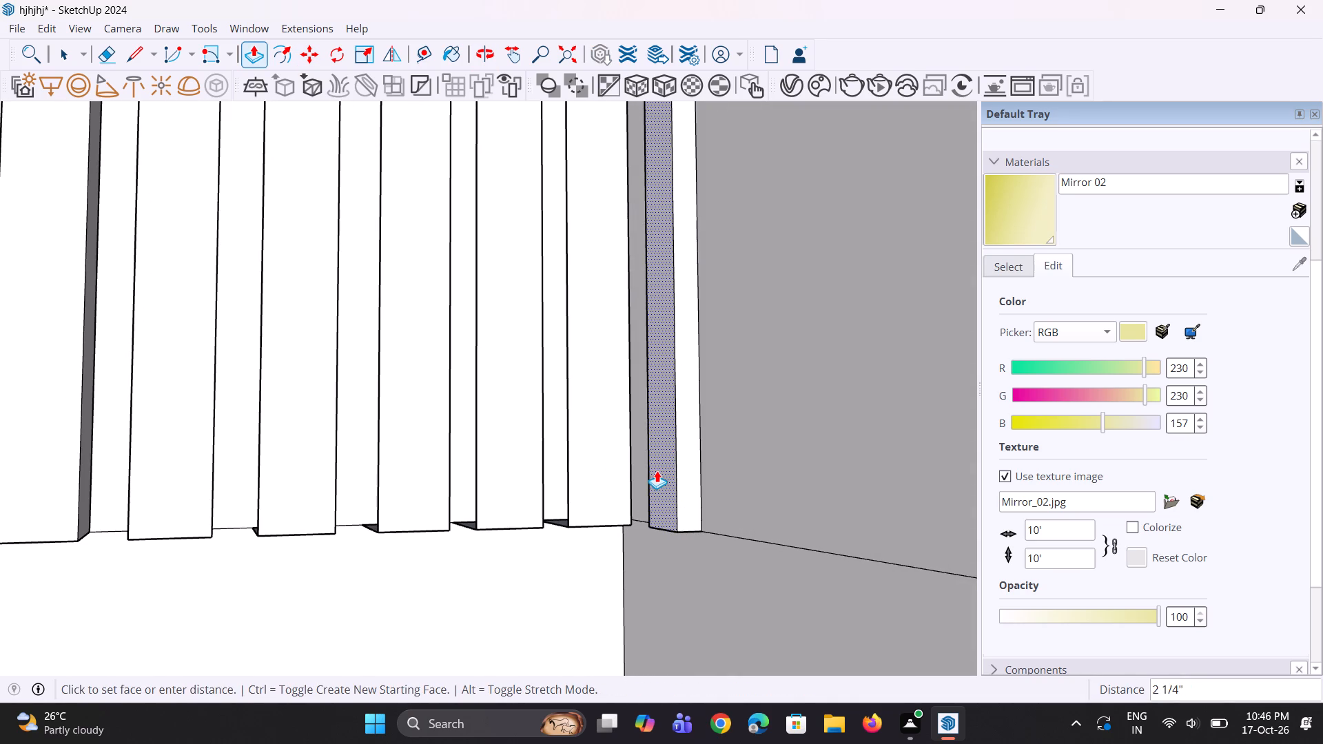
pyautogui.click(655, 471)
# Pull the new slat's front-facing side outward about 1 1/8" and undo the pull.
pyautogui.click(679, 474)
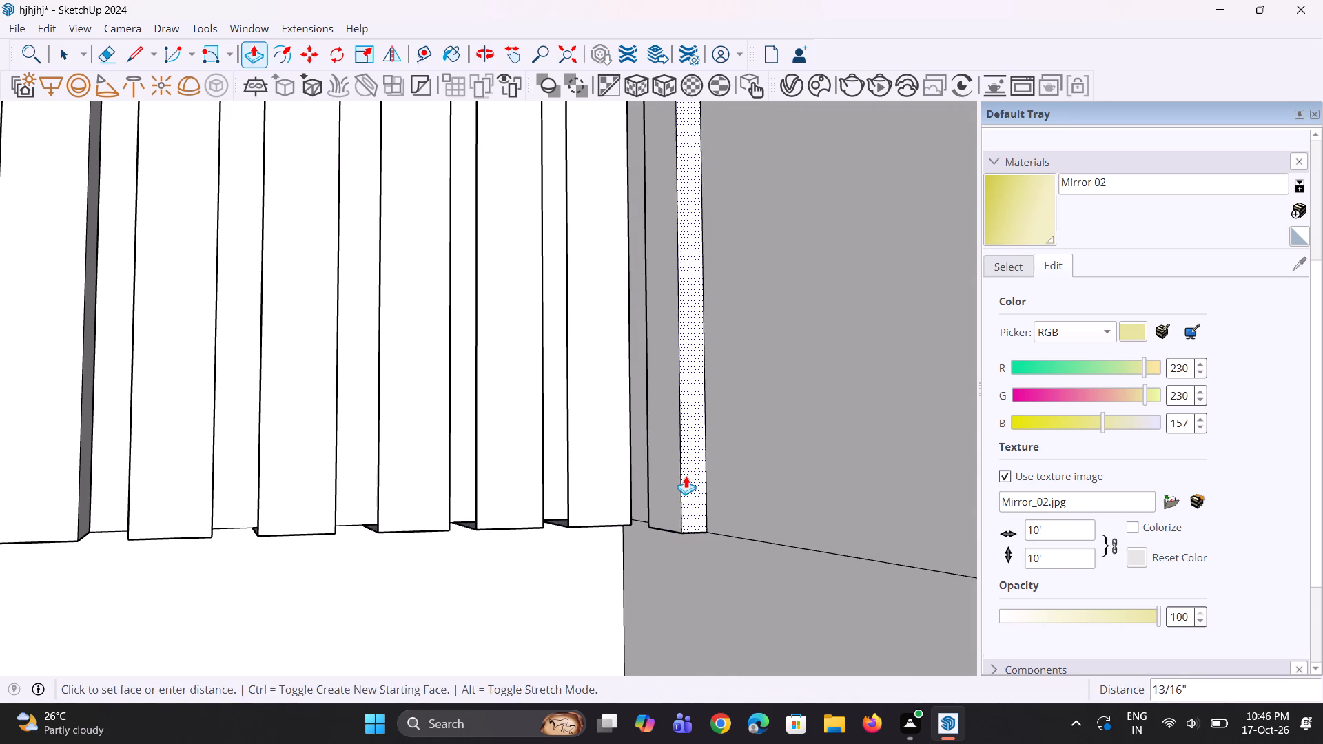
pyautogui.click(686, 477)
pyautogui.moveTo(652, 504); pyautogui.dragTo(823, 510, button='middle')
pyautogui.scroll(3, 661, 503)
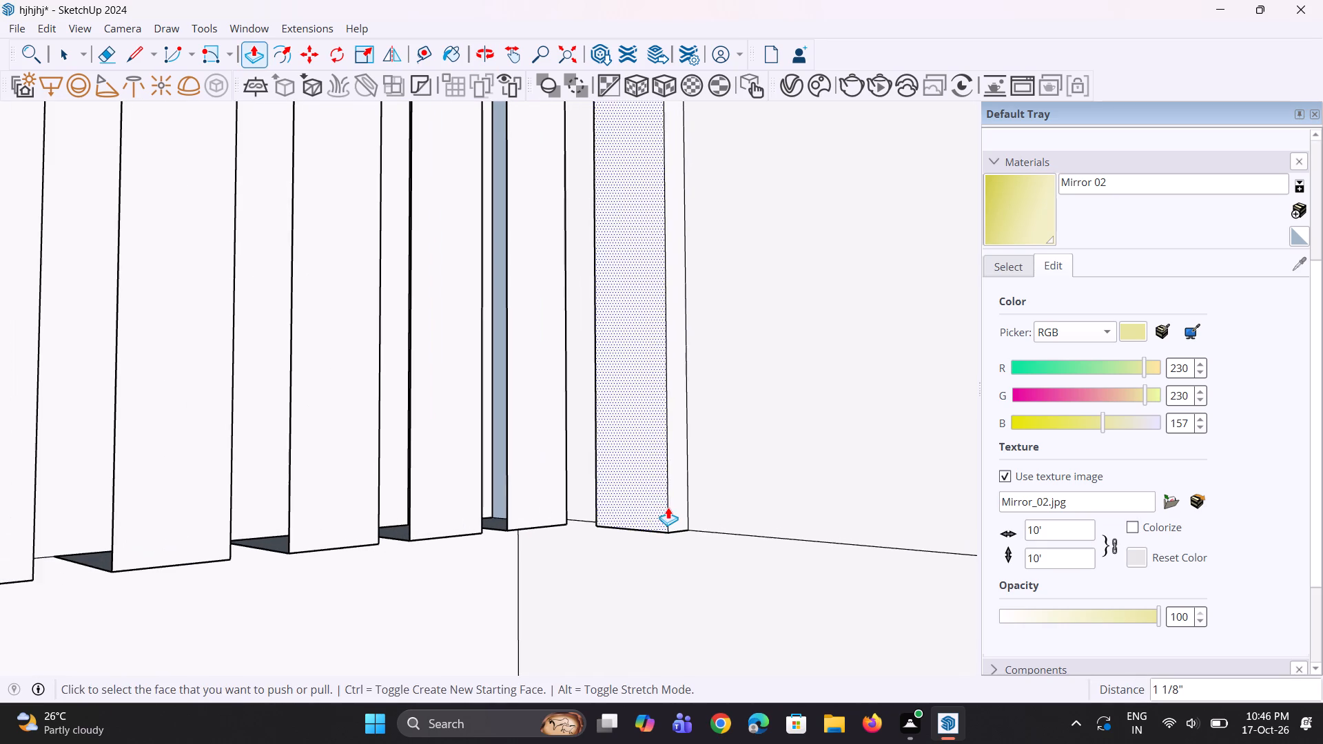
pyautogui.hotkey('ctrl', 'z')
# Narrow the right wall's first slat by pushing its front-facing side about 13/16" toward the back corner.
pyautogui.moveTo(664, 502); pyautogui.dragTo(720, 507, button='middle')
pyautogui.scroll(3, 630, 486)
pyautogui.click(657, 488)
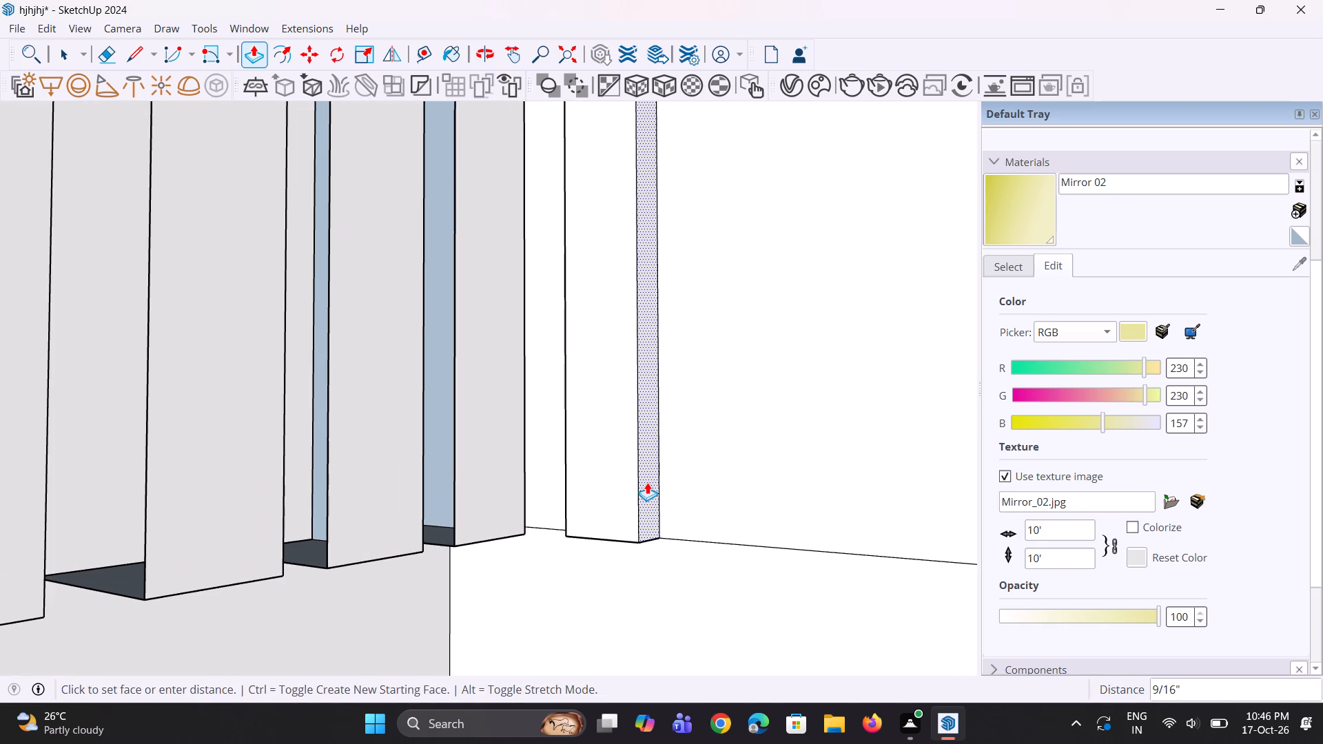
pyautogui.click(647, 482)
pyautogui.press('space')
pyautogui.press('p')
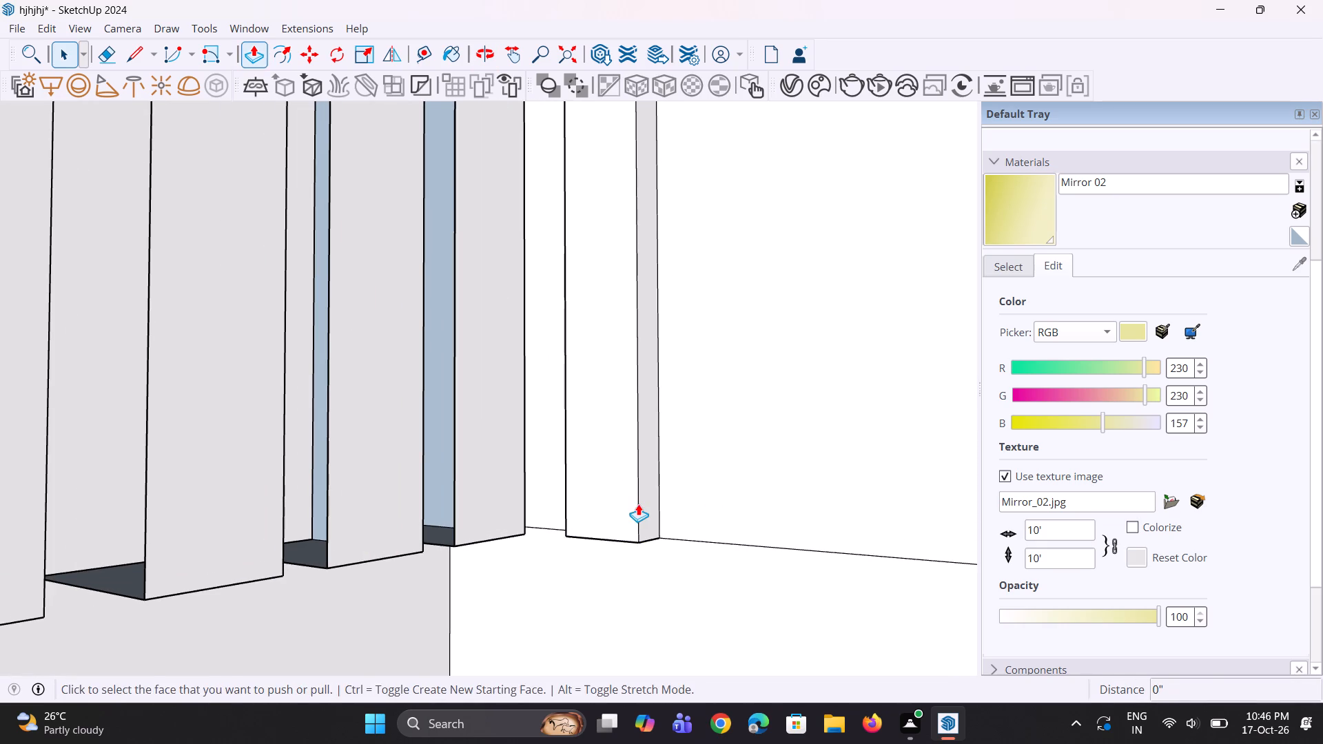
pyautogui.click(644, 503)
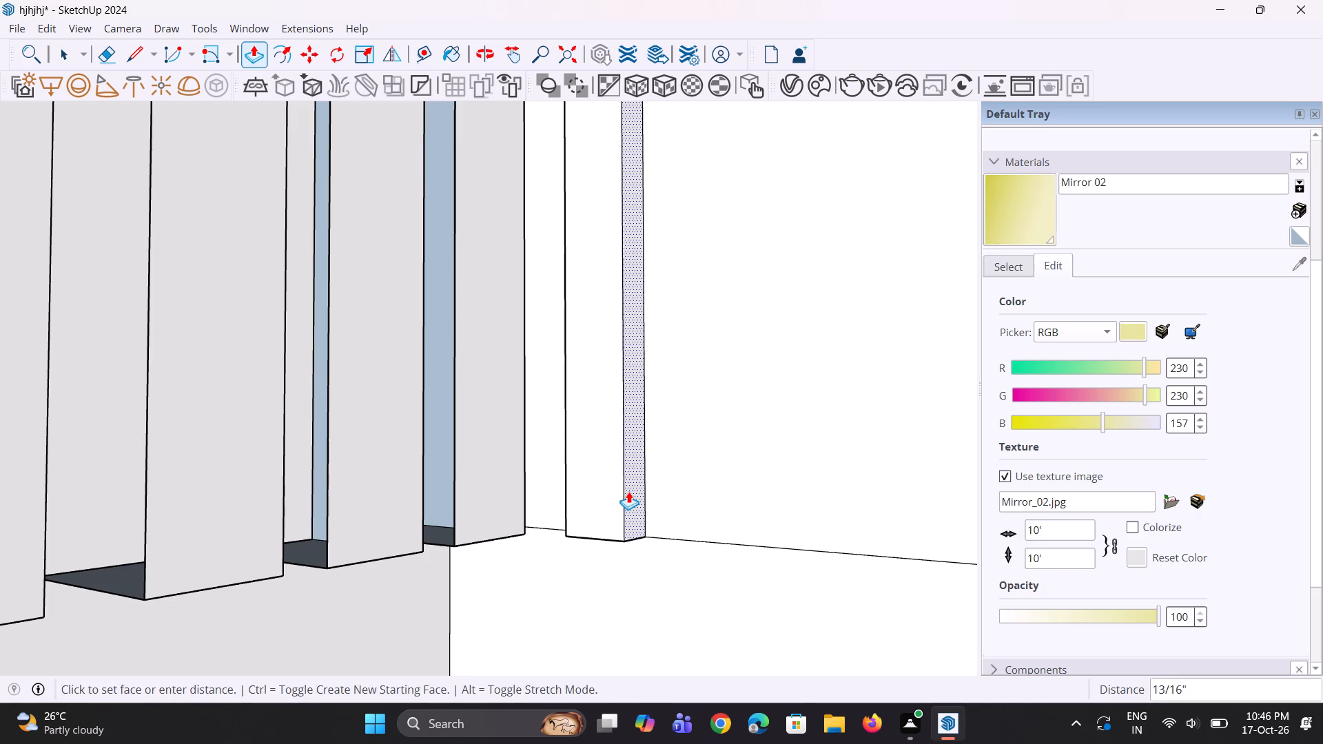
pyautogui.click(626, 489)
# Narrow the right wall's first slat further by pushing its front-facing side in about 7/16".
pyautogui.scroll(1, 598, 493)
pyautogui.moveTo(599, 495); pyautogui.dragTo(623, 498, button='middle')
pyautogui.press('space')
pyautogui.click(607, 485)
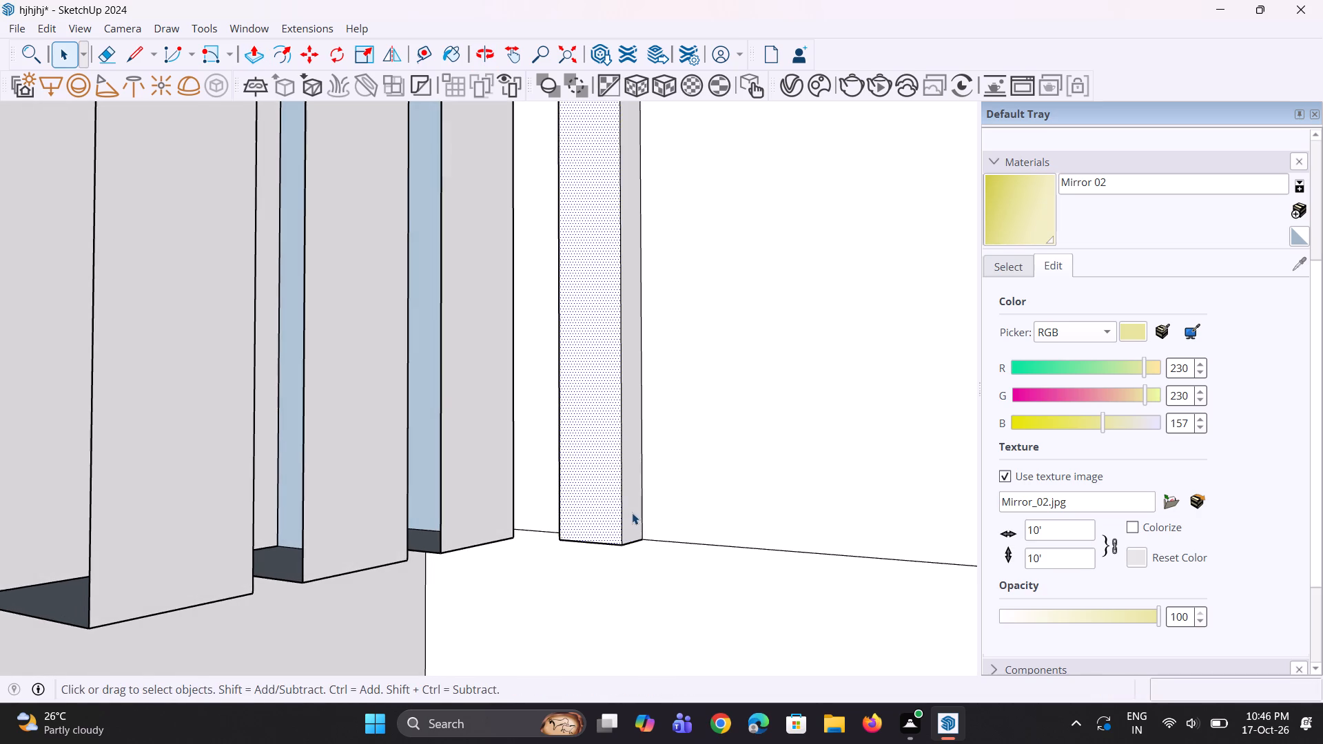
pyautogui.scroll(2, 632, 513)
pyautogui.keyDown('ctrl'); pyautogui.click(628, 503); pyautogui.keyUp('ctrl')
pyautogui.scroll(1, 628, 540)
pyautogui.moveTo(634, 466); pyautogui.dragTo(648, 441, button='middle')
pyautogui.press('space')
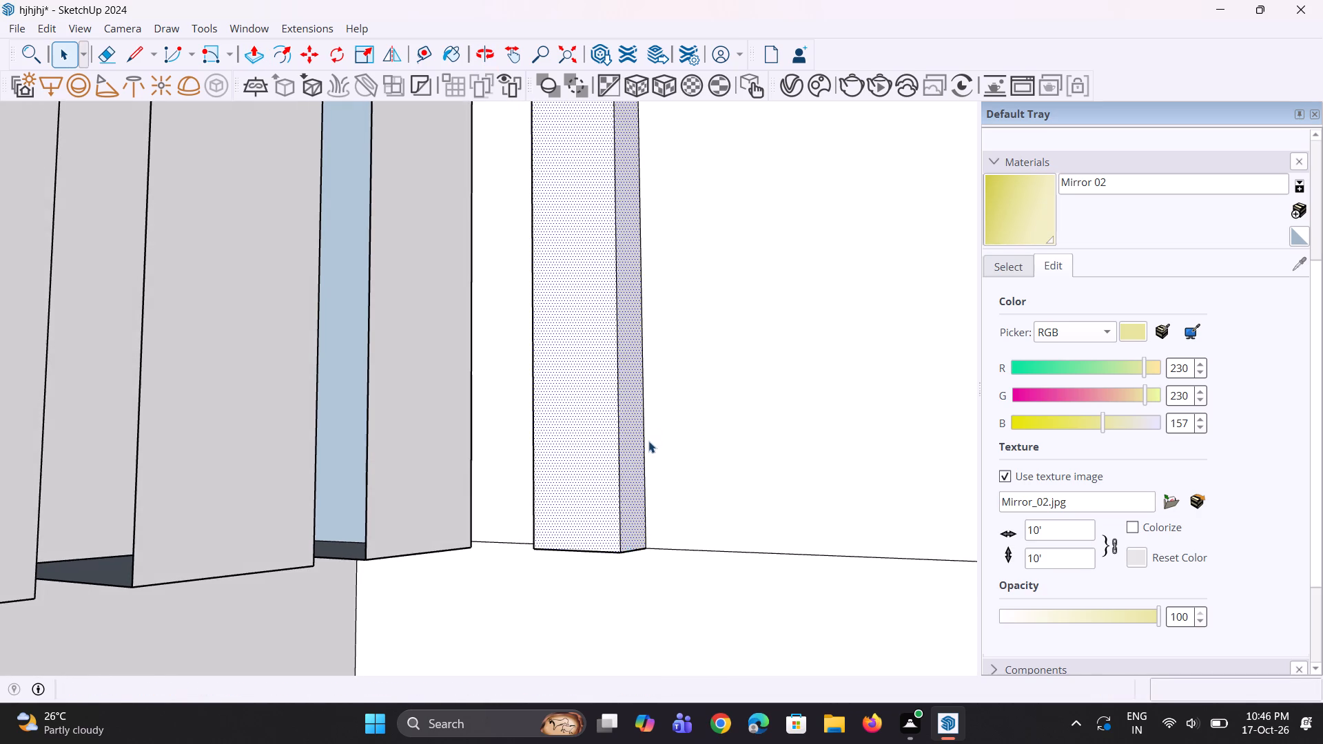
pyautogui.scroll(3, 639, 450)
pyautogui.press('p')
pyautogui.click(639, 450)
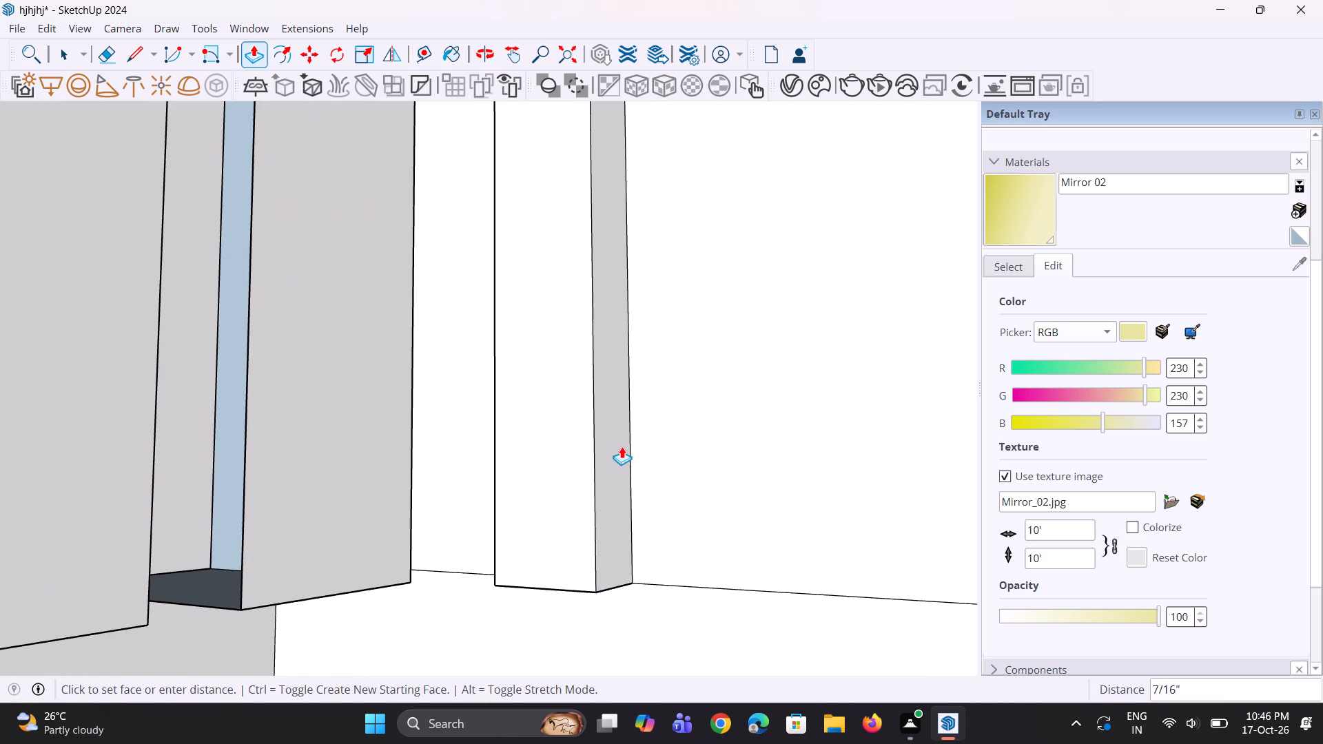
pyautogui.click(616, 444)
# Select the front, both side and bottom faces of the right wall's first slat and make them a group.
pyautogui.moveTo(582, 501); pyautogui.dragTo(619, 474, button='middle')
pyautogui.press('space')
pyautogui.click(575, 472)
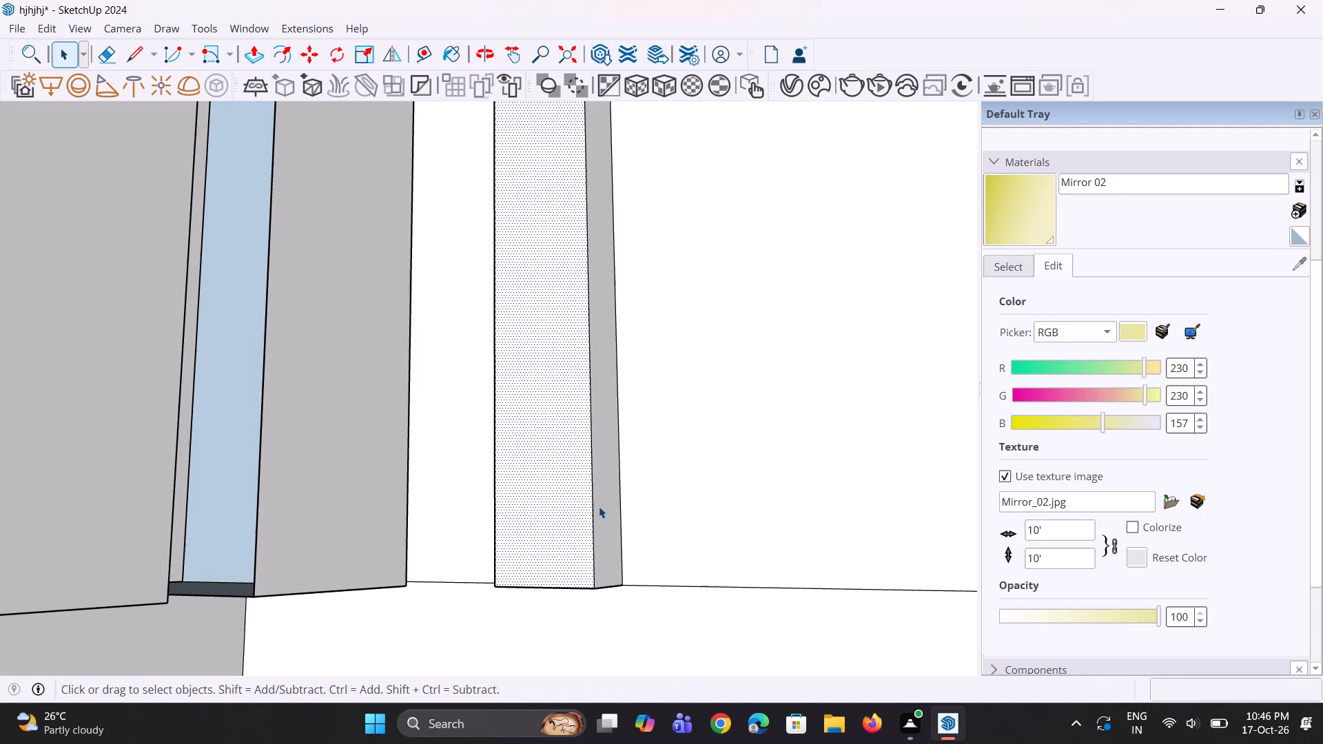
pyautogui.scroll(3, 602, 510)
pyautogui.keyDown('ctrl'); pyautogui.click(602, 510); pyautogui.keyUp('ctrl')
pyautogui.keyDown('ctrl'); pyautogui.moveTo(590, 569); pyautogui.dragTo(618, 573, button='middle'); pyautogui.keyUp('ctrl')
pyautogui.scroll(1, 529, 489)
pyautogui.scroll(-4, 528, 488)
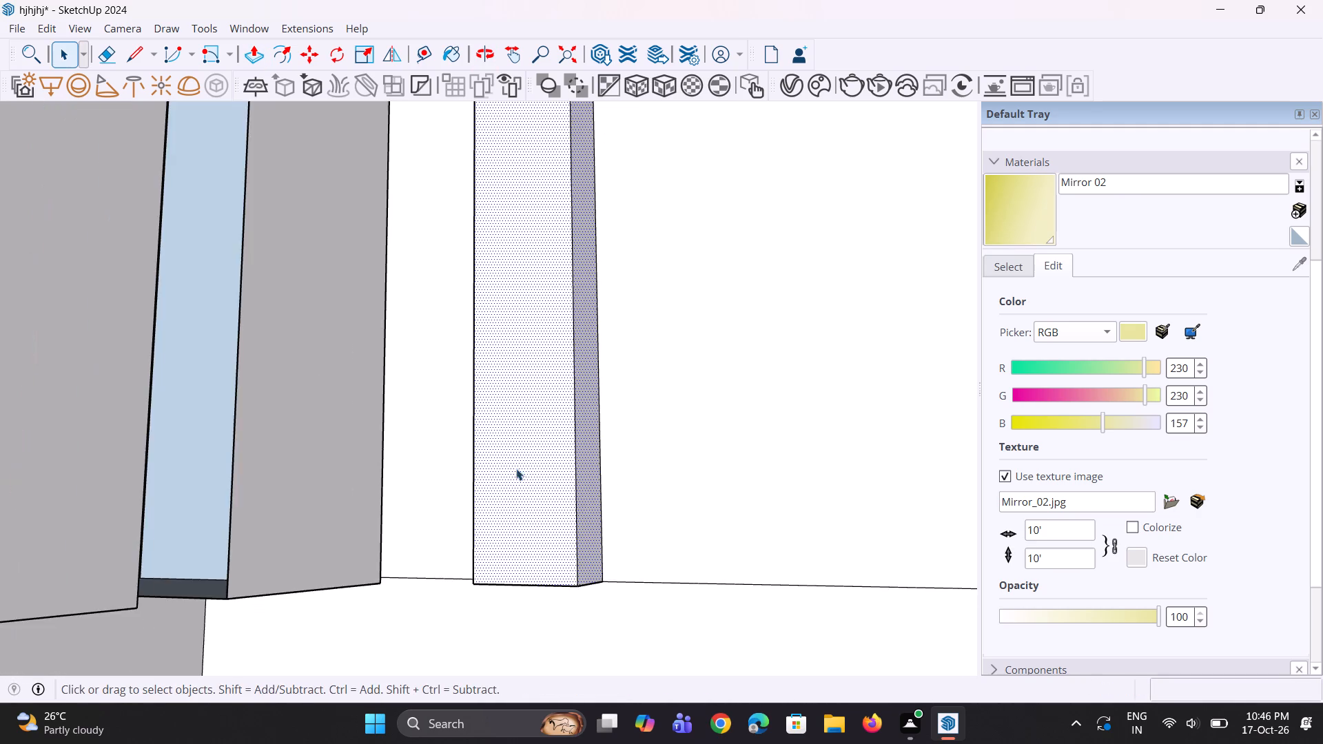
pyautogui.moveTo(517, 466); pyautogui.dragTo(650, 448, button='middle')
pyautogui.scroll(11, 502, 431)
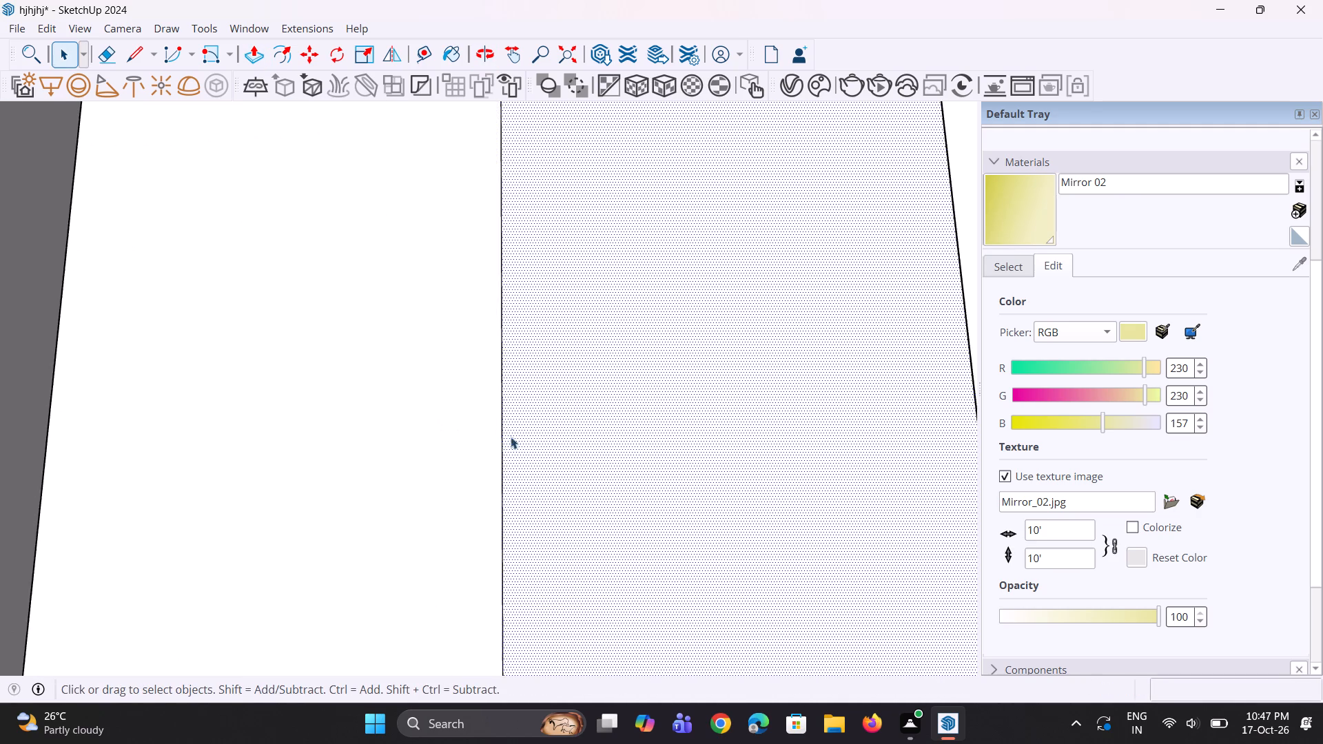
pyautogui.scroll(2, 511, 437)
pyautogui.moveTo(517, 436); pyautogui.dragTo(559, 444, button='middle')
pyautogui.keyDown('ctrl'); pyautogui.click(479, 421); pyautogui.keyUp('ctrl')
pyautogui.scroll(-3, 504, 464)
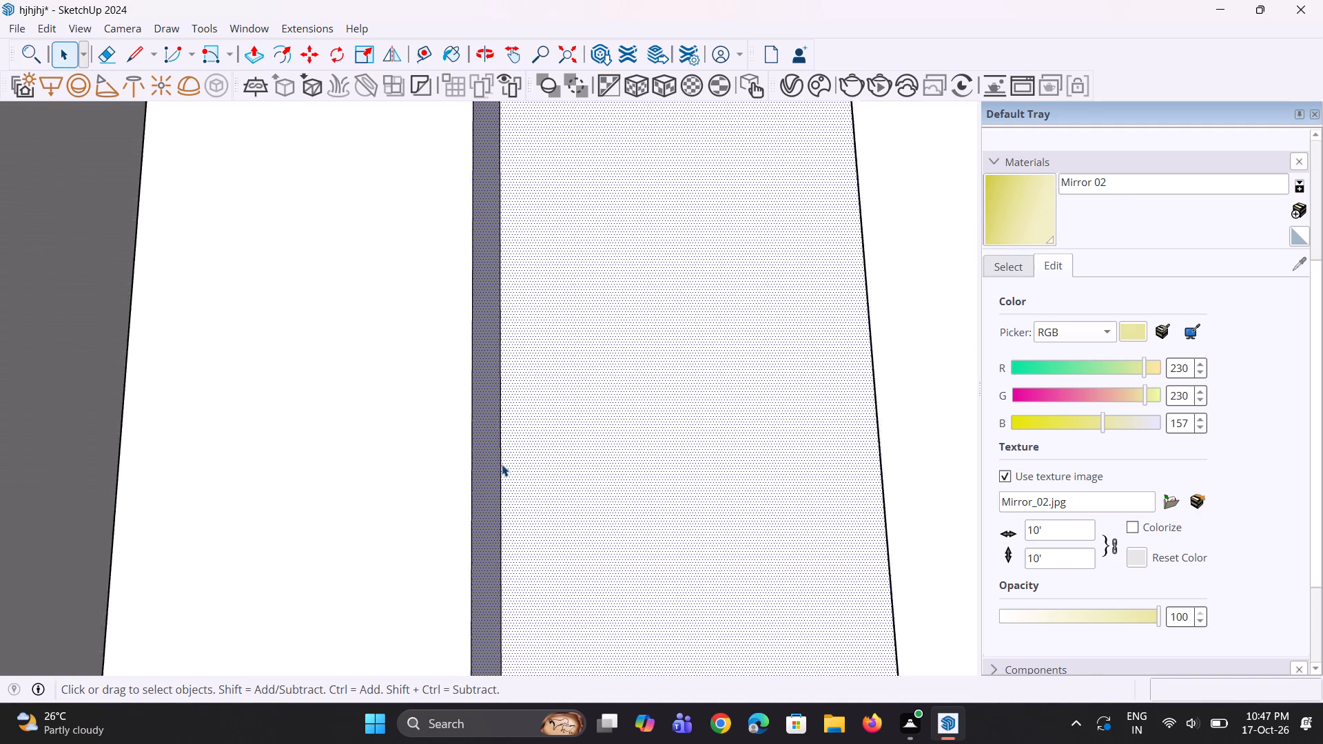
pyautogui.scroll(-8, 502, 464)
pyautogui.moveTo(608, 488); pyautogui.dragTo(431, 476, button='middle')
pyautogui.scroll(-6, 417, 438)
pyautogui.moveTo(515, 488); pyautogui.dragTo(509, 468, button='middle')
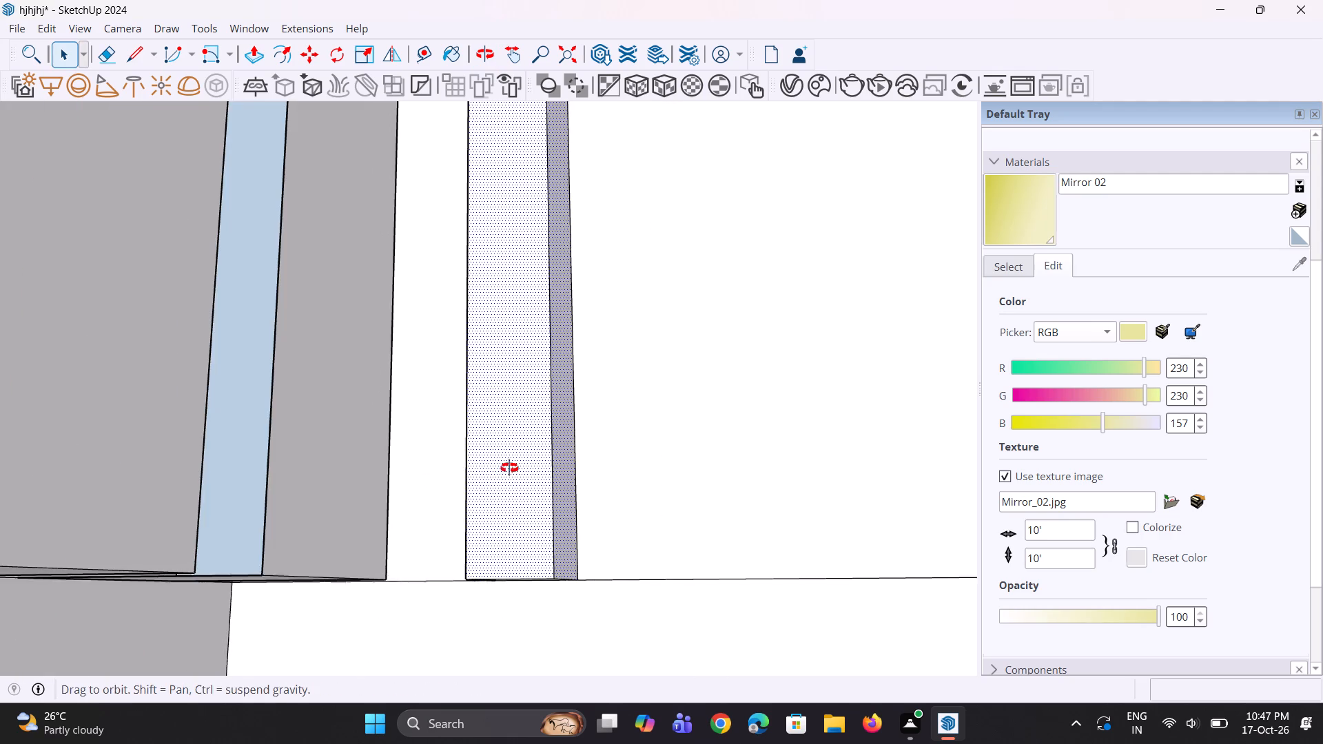
pyautogui.moveTo(509, 468); pyautogui.dragTo(486, 393, button='middle')
pyautogui.scroll(3, 560, 608)
pyautogui.keyDown('ctrl'); pyautogui.click(537, 563); pyautogui.keyUp('ctrl')
pyautogui.rightClick(507, 497)
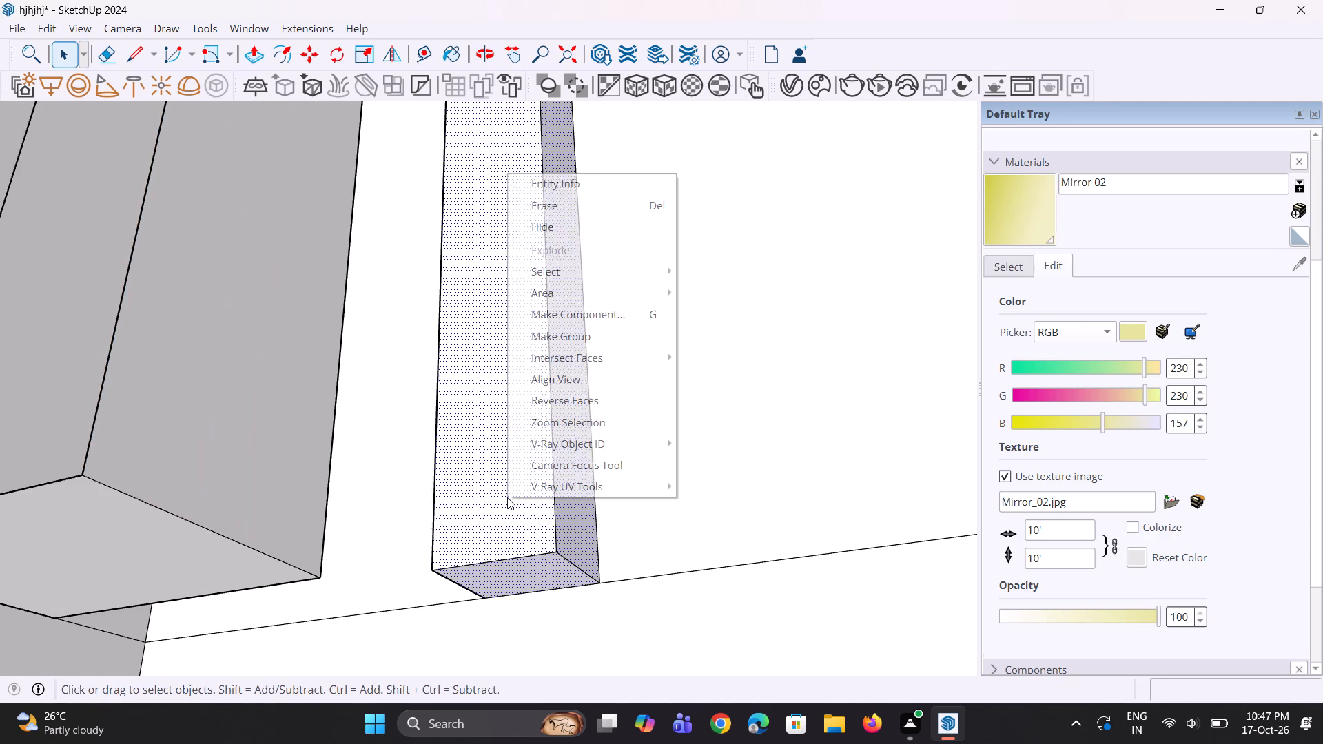
pyautogui.click(548, 342)
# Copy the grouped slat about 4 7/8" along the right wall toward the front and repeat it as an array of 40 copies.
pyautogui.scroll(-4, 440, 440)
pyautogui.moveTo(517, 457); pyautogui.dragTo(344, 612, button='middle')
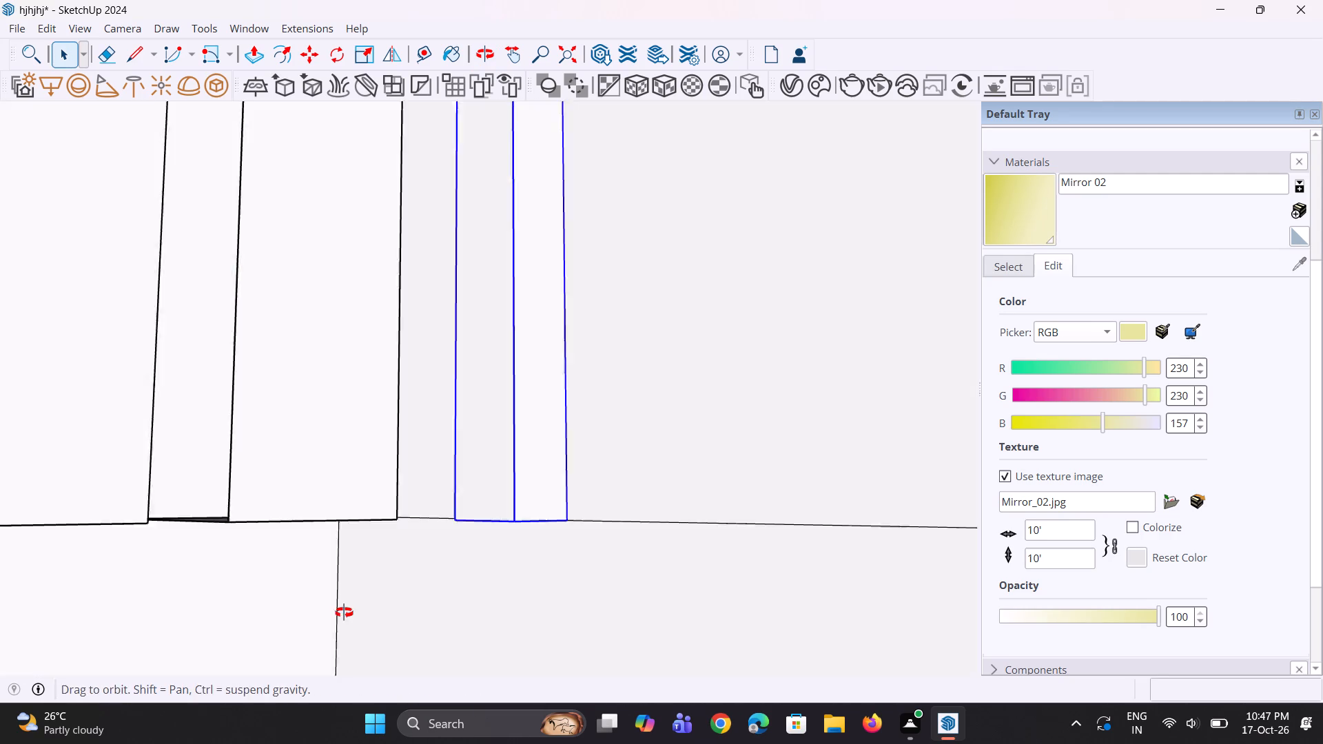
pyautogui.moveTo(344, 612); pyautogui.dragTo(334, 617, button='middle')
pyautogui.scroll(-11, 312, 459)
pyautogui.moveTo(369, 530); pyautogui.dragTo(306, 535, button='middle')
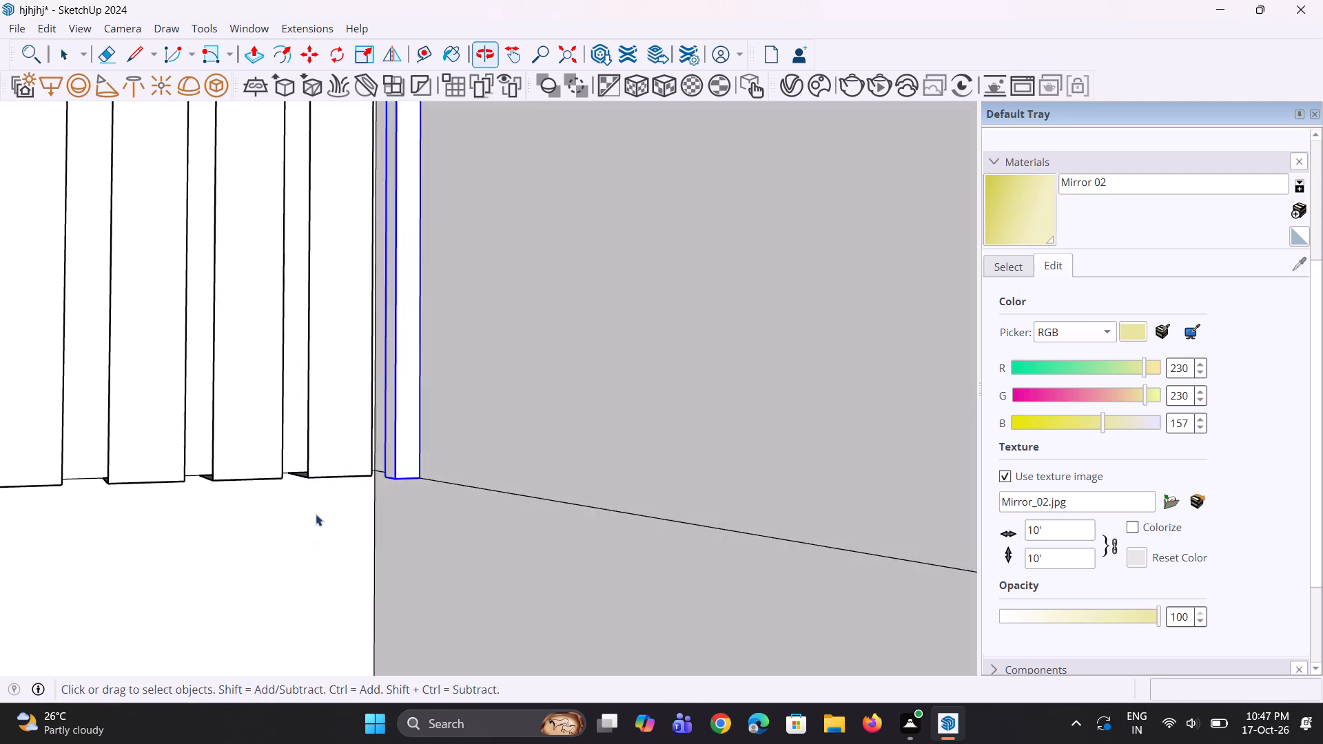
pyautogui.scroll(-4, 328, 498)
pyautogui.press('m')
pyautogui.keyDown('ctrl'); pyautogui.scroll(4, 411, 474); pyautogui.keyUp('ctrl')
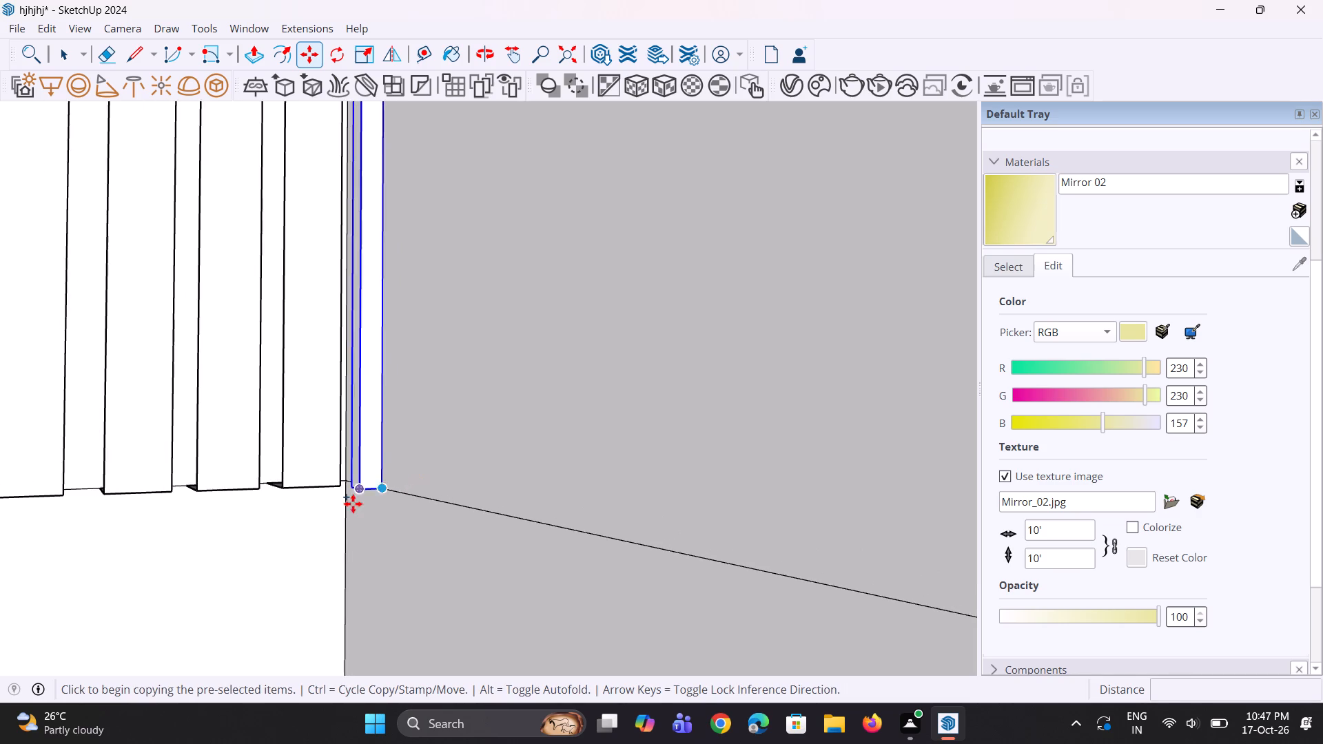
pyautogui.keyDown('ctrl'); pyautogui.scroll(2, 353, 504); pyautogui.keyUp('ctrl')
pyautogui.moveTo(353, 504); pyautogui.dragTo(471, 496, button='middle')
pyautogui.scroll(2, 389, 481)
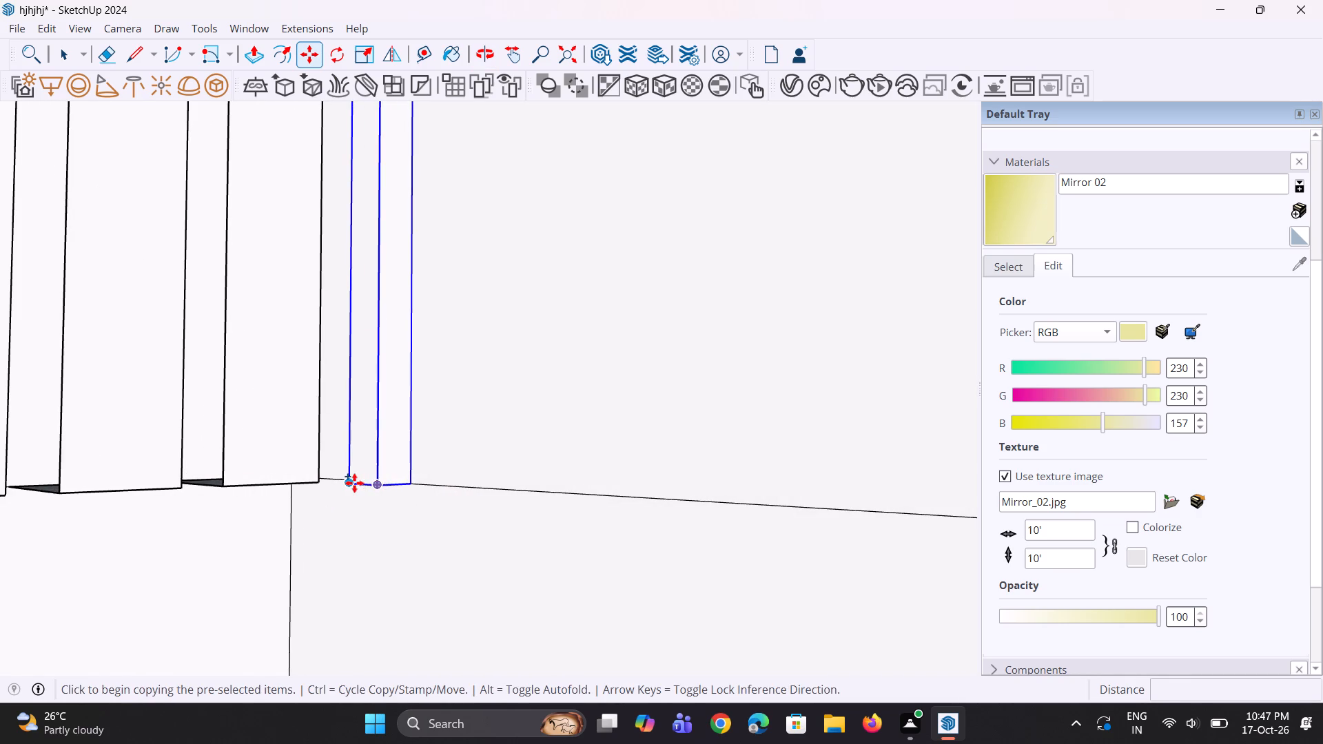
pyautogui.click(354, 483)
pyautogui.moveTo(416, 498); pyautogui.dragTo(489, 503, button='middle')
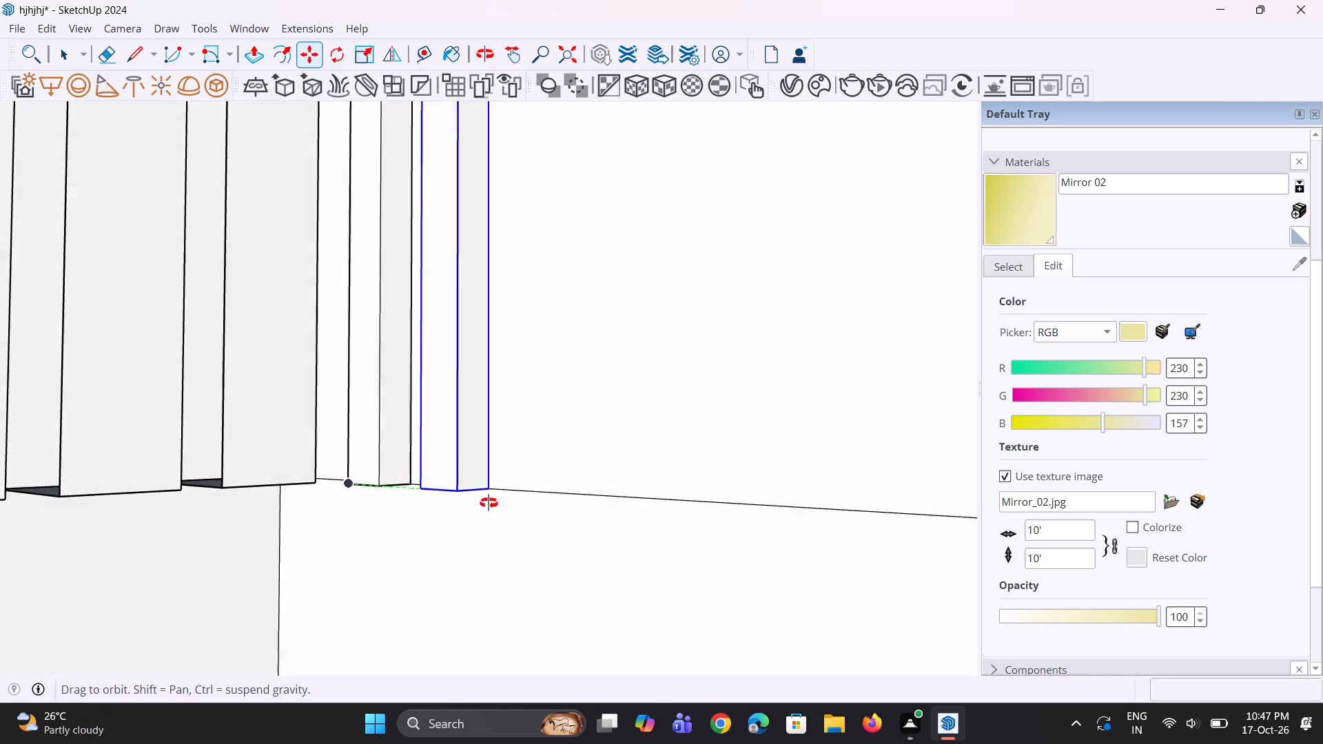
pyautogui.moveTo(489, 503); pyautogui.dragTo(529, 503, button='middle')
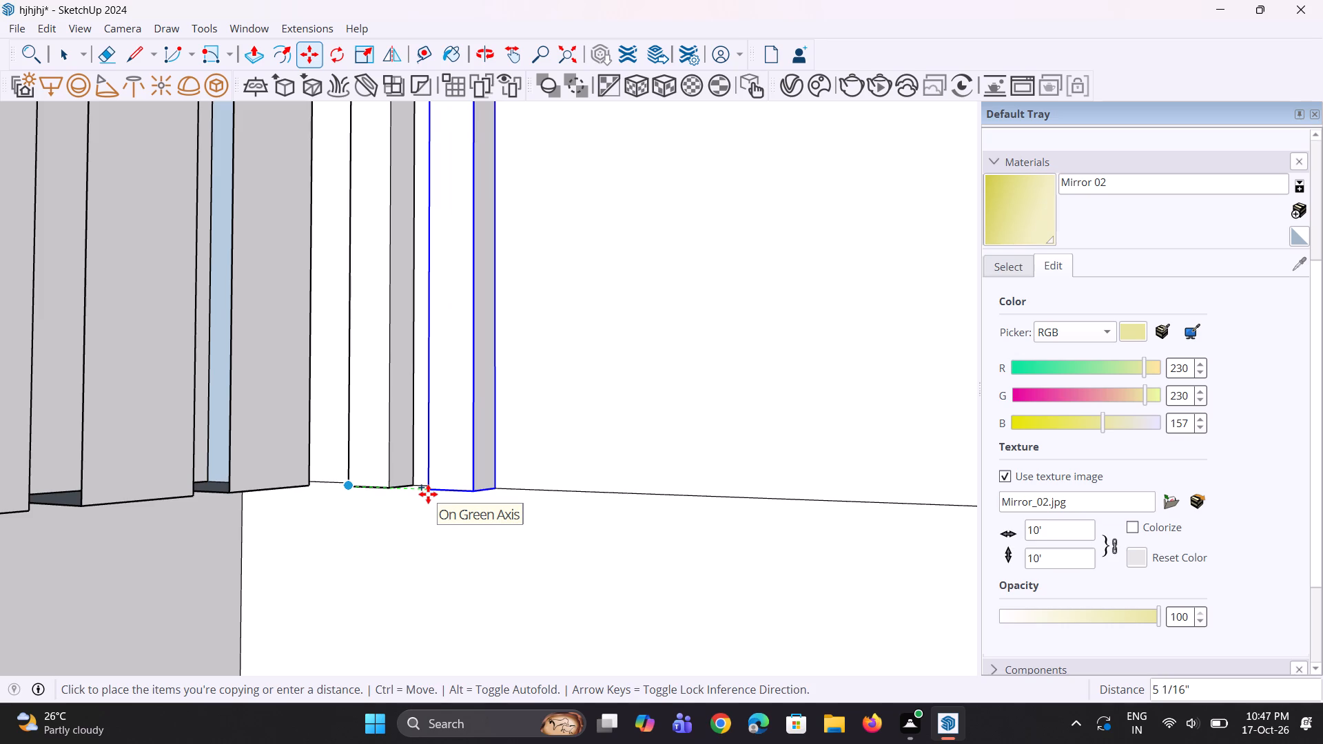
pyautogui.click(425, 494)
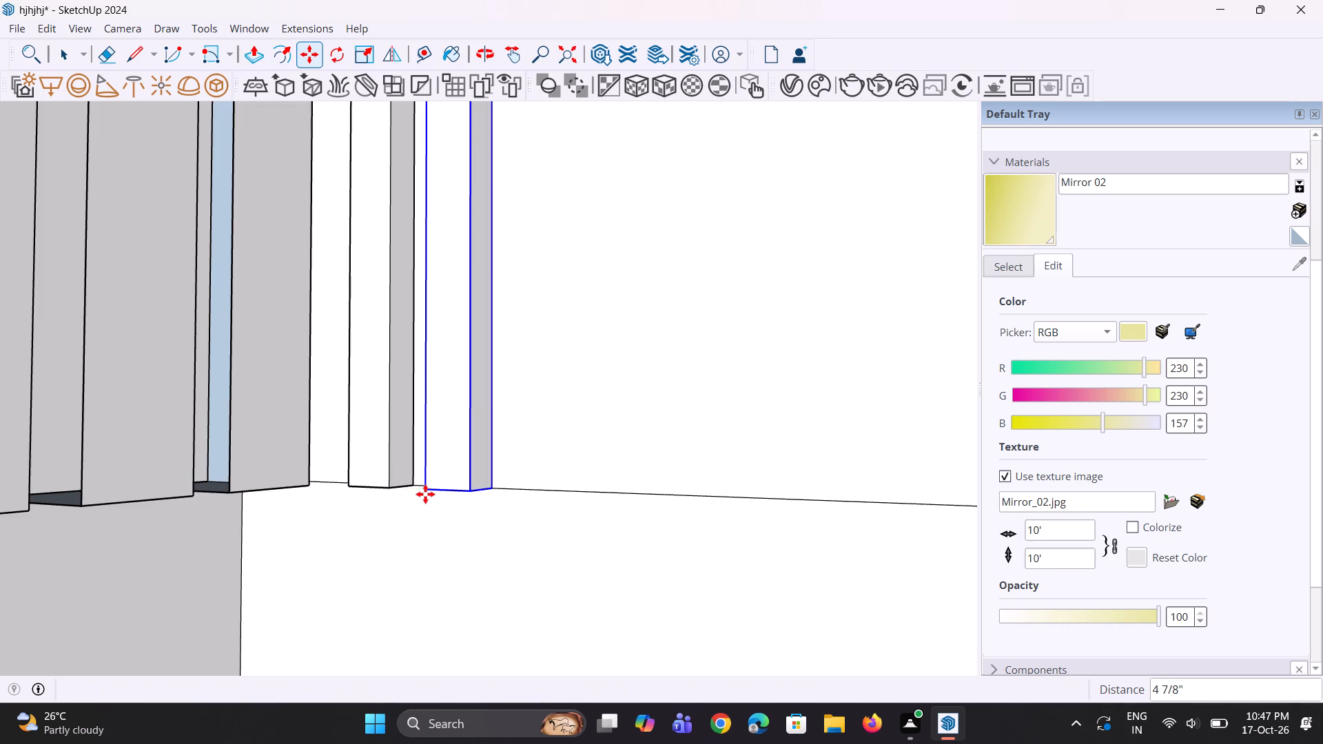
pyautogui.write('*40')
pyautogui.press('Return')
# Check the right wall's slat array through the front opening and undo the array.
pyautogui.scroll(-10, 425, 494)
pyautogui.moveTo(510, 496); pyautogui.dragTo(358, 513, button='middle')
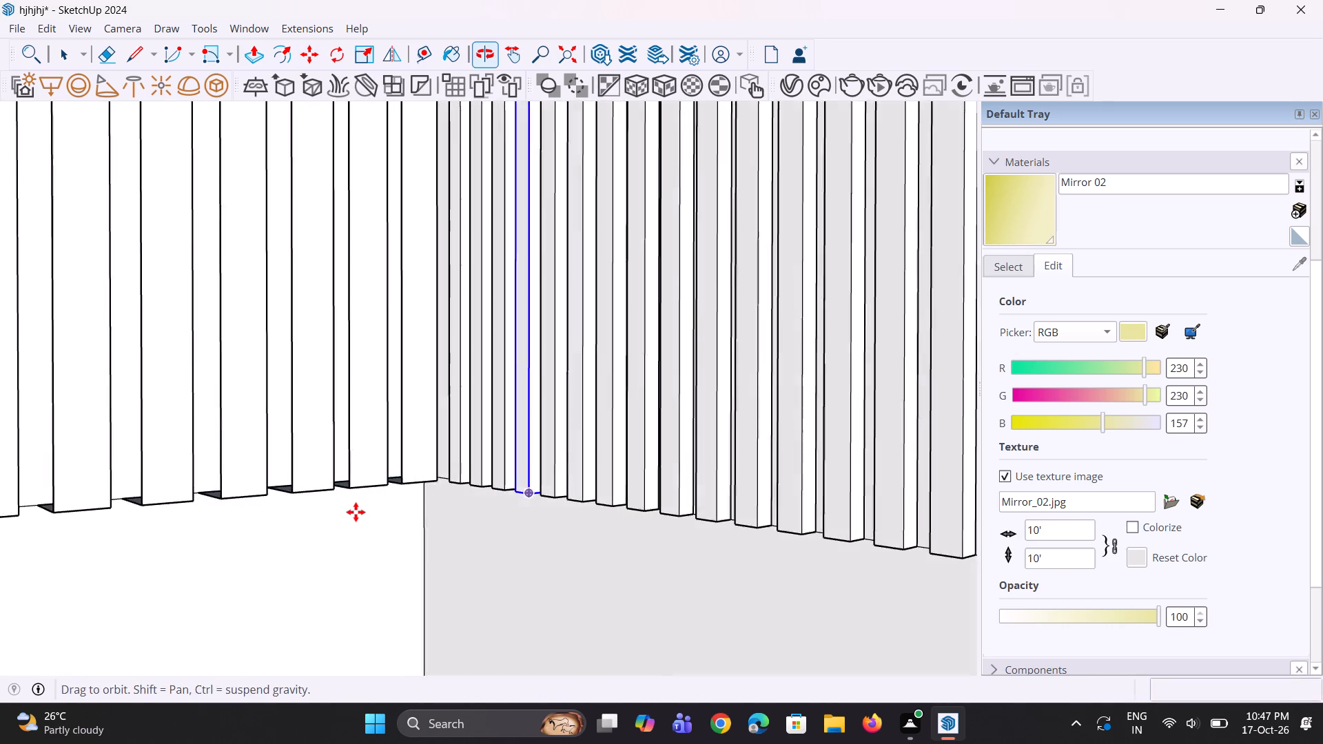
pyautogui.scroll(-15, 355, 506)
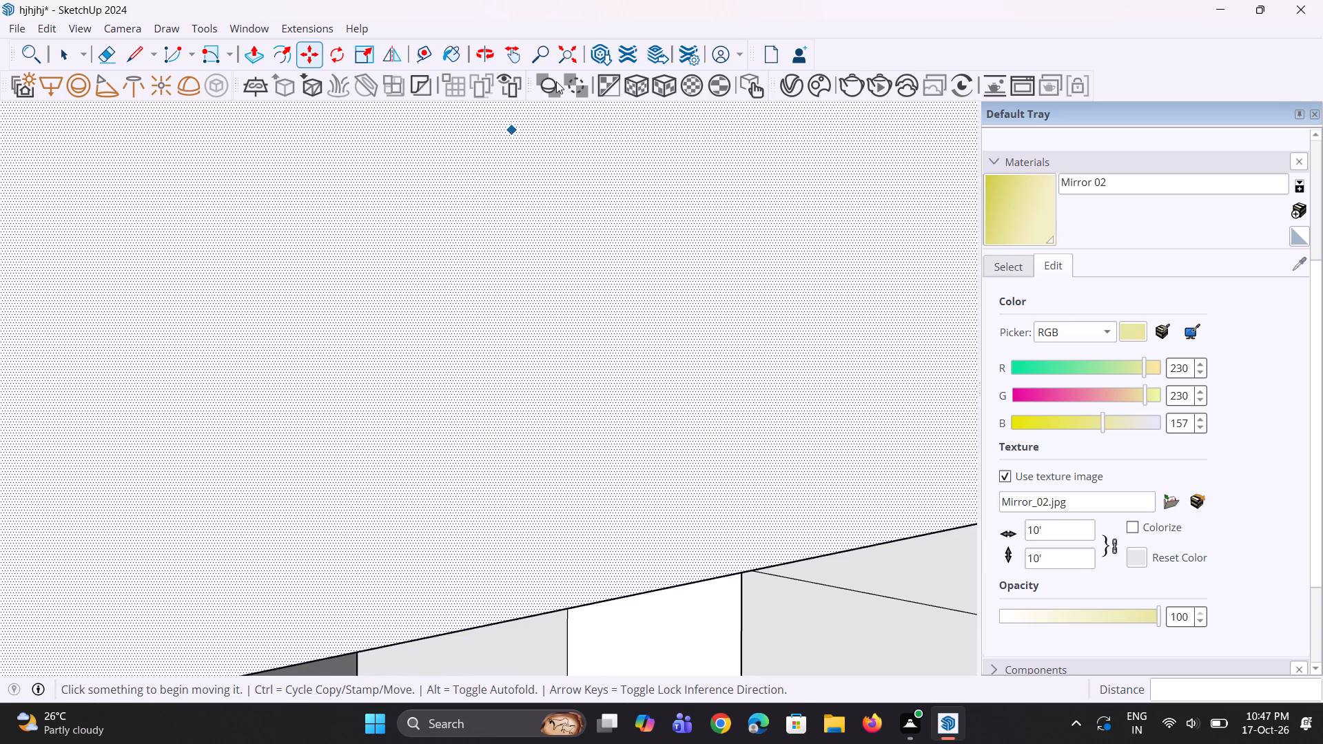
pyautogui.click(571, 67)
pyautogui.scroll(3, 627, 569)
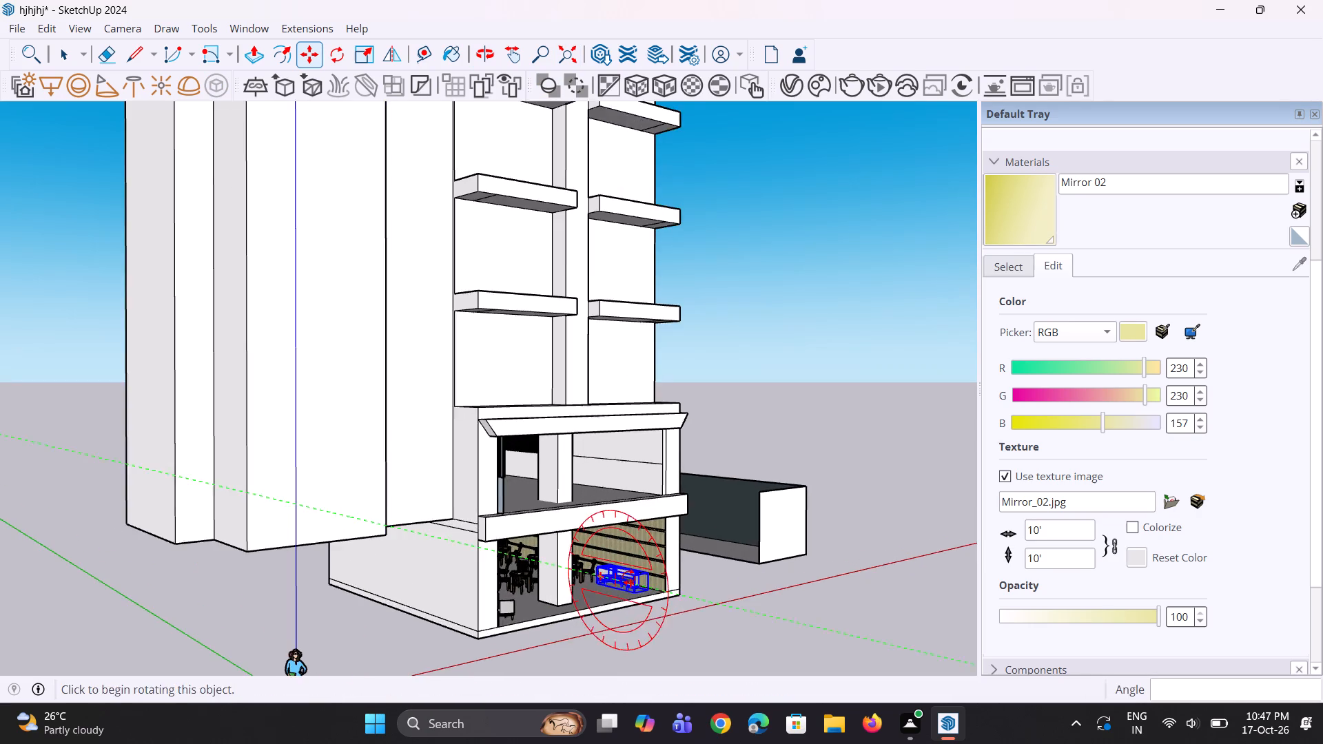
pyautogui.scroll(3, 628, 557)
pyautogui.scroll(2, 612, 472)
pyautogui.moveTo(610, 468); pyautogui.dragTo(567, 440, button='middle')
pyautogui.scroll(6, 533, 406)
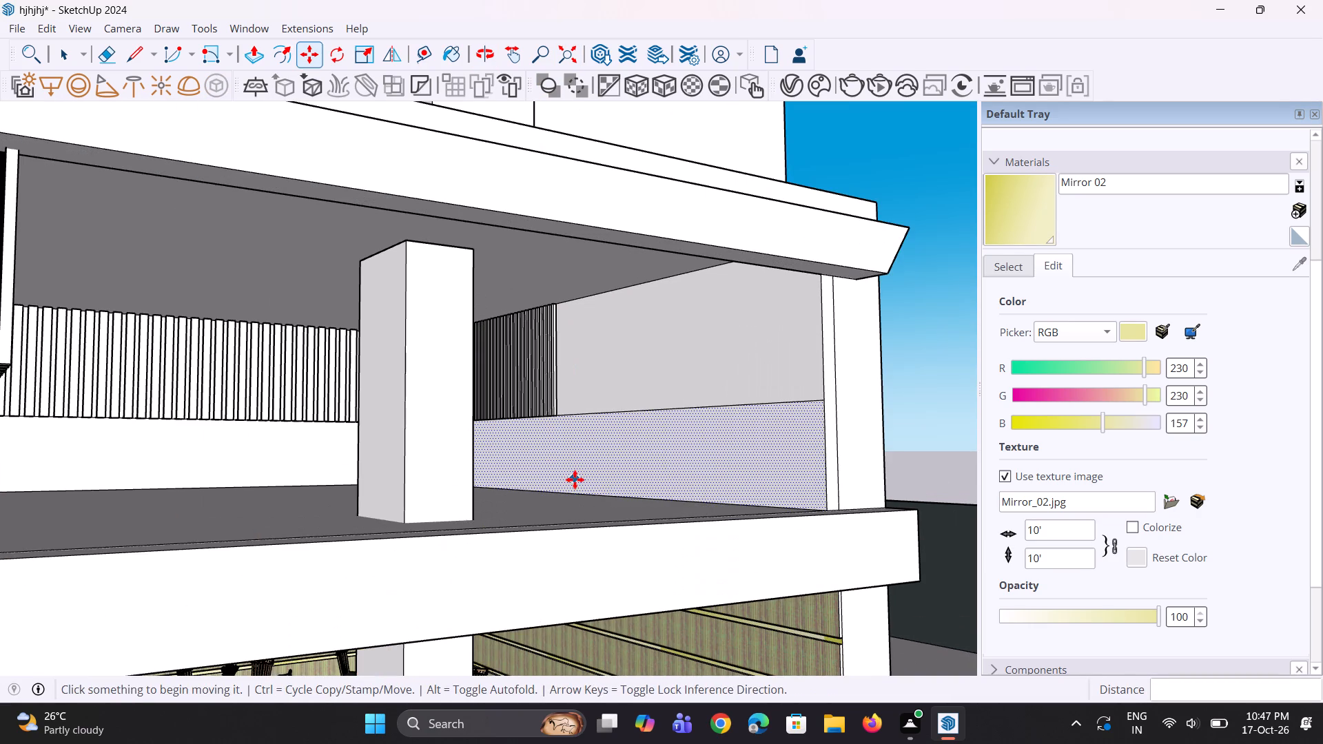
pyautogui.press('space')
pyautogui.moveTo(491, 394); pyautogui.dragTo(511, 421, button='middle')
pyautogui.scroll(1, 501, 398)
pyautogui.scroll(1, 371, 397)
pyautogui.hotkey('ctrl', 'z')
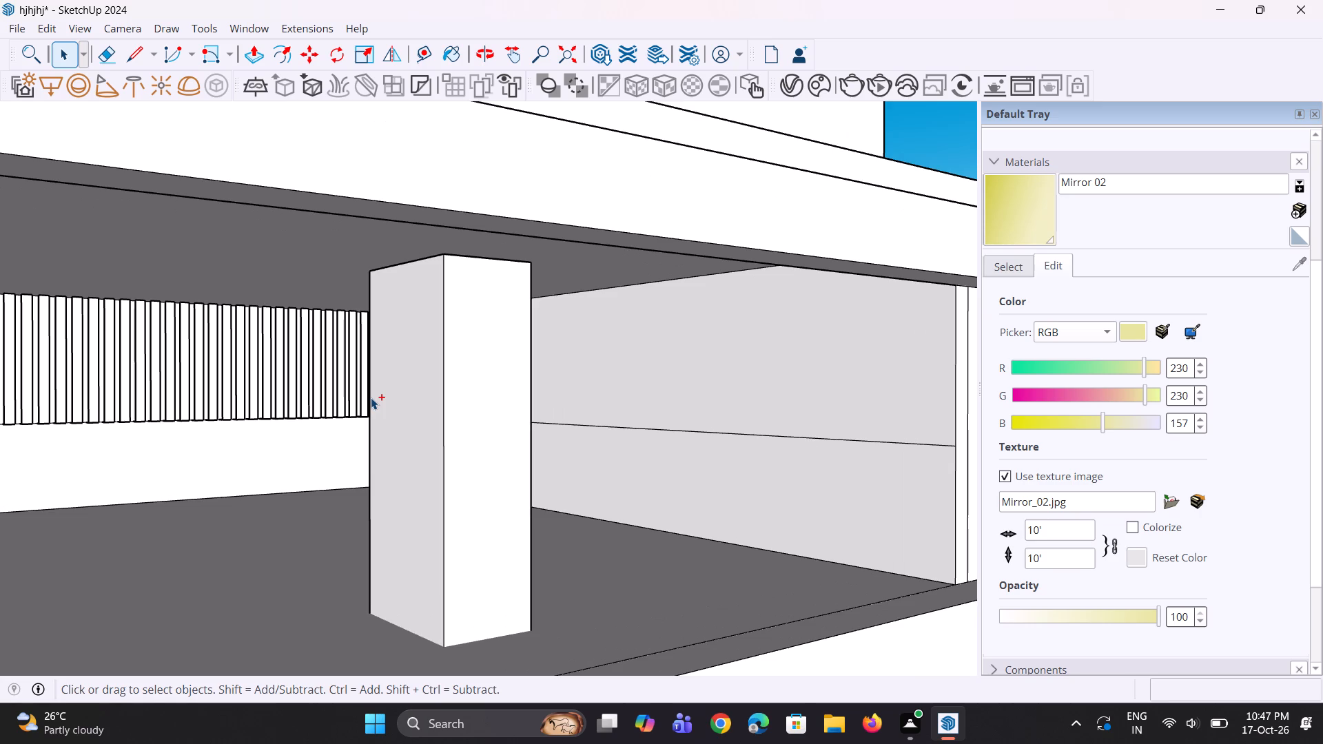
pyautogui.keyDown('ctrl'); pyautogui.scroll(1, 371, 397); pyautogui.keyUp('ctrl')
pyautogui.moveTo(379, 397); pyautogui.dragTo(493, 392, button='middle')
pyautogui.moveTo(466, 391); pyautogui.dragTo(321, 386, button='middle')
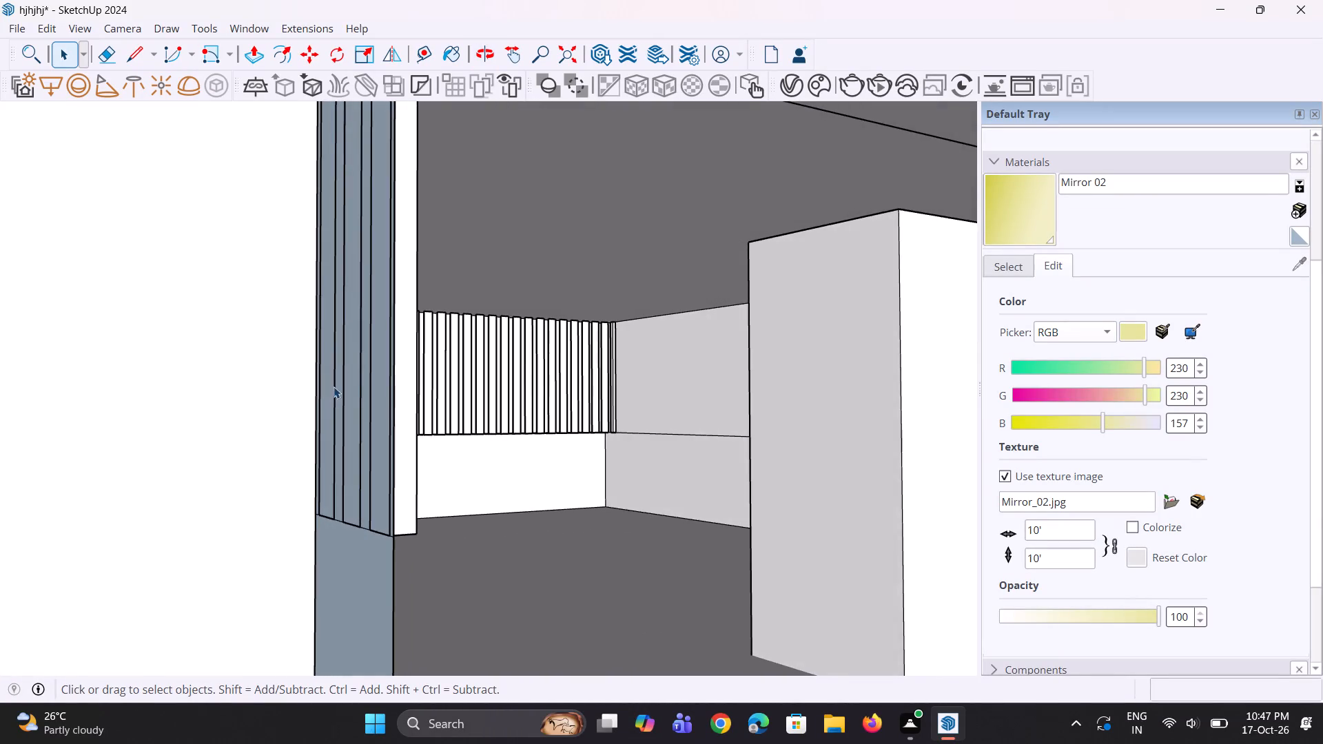
# Examine the upper floor's left and back wall slats through the front opening.
pyautogui.scroll(4, 535, 395)
pyautogui.scroll(-10, 542, 397)
pyautogui.moveTo(469, 428); pyautogui.dragTo(402, 442, button='middle')
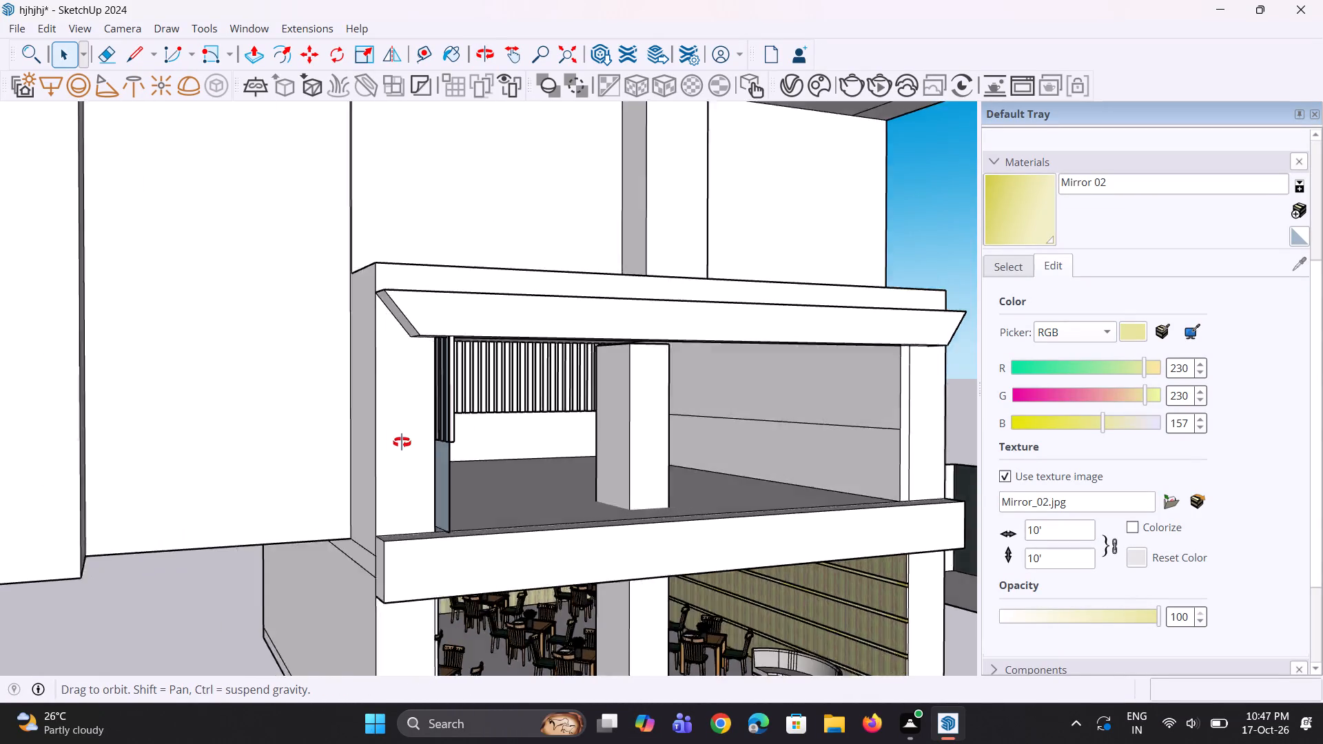
pyautogui.moveTo(402, 442); pyautogui.dragTo(243, 413, button='middle')
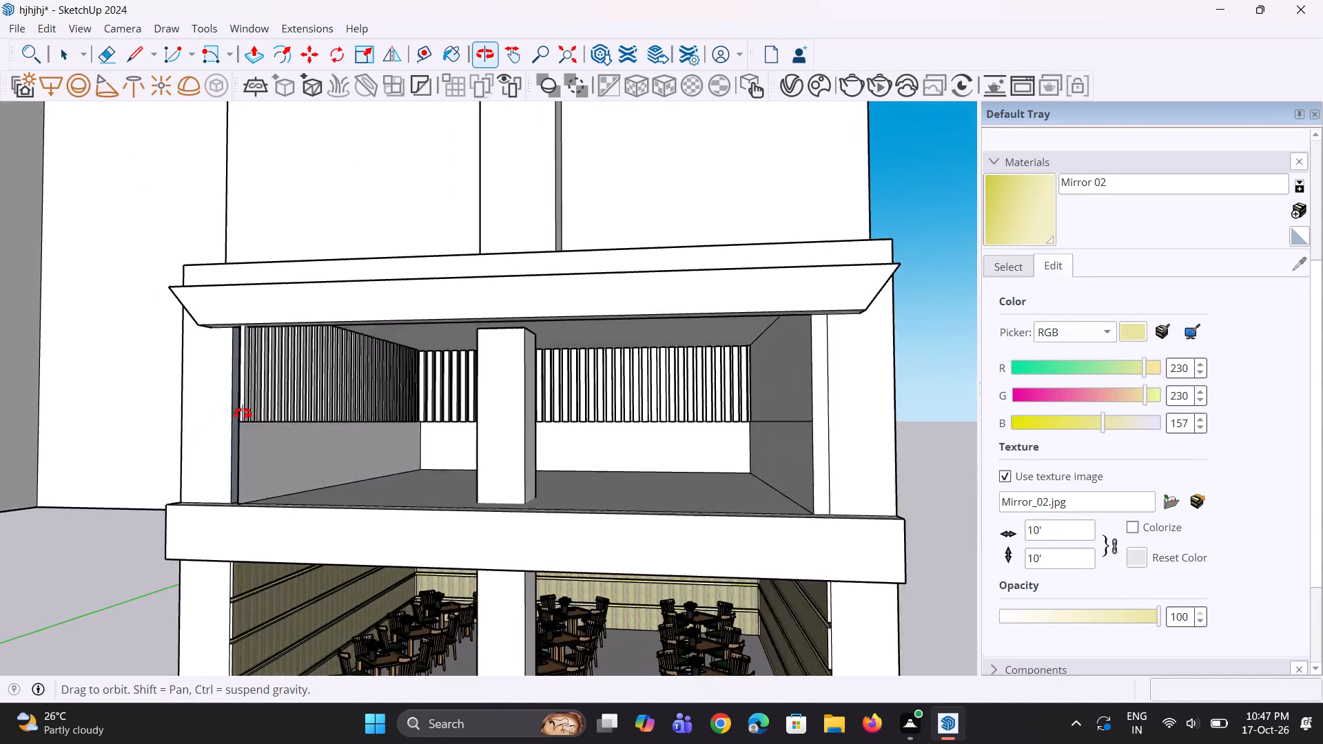
pyautogui.moveTo(243, 413); pyautogui.dragTo(244, 413, button='middle')
pyautogui.scroll(12, 240, 431)
pyautogui.moveTo(273, 411); pyautogui.dragTo(336, 426, button='middle')
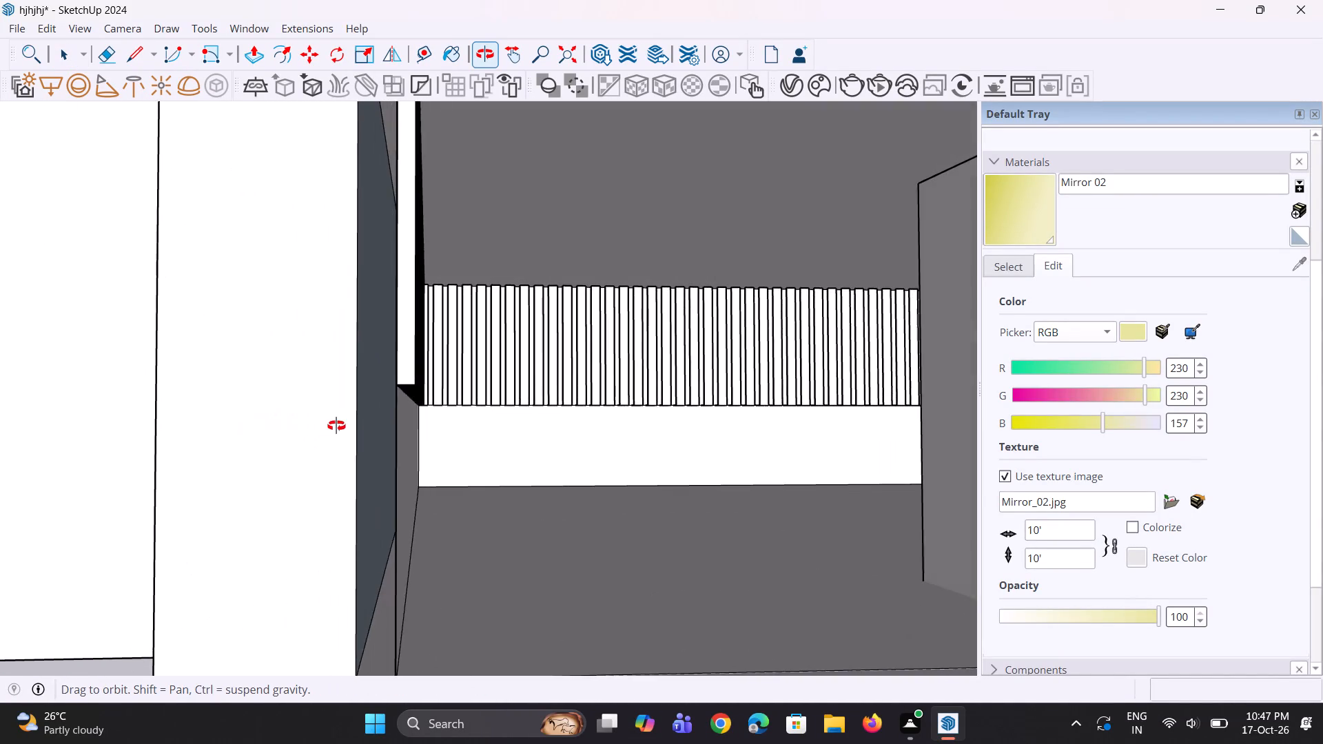
pyautogui.moveTo(336, 426); pyautogui.dragTo(344, 431, button='middle')
pyautogui.scroll(-6, 343, 431)
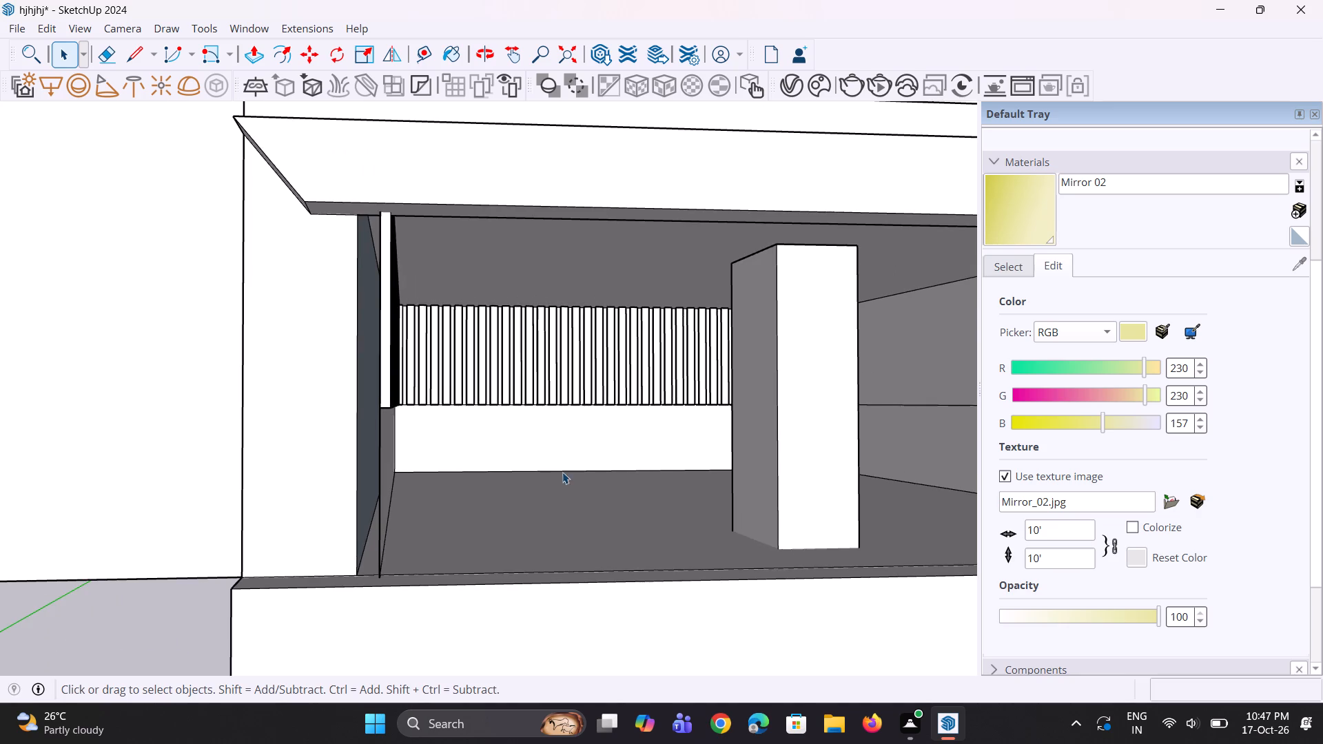
pyautogui.scroll(-3, 548, 473)
# Widen the right wall's first slat at the back corner by pulling its front-facing side slightly toward the front.
pyautogui.moveTo(448, 459); pyautogui.dragTo(333, 479, button='middle')
pyautogui.scroll(16, 846, 490)
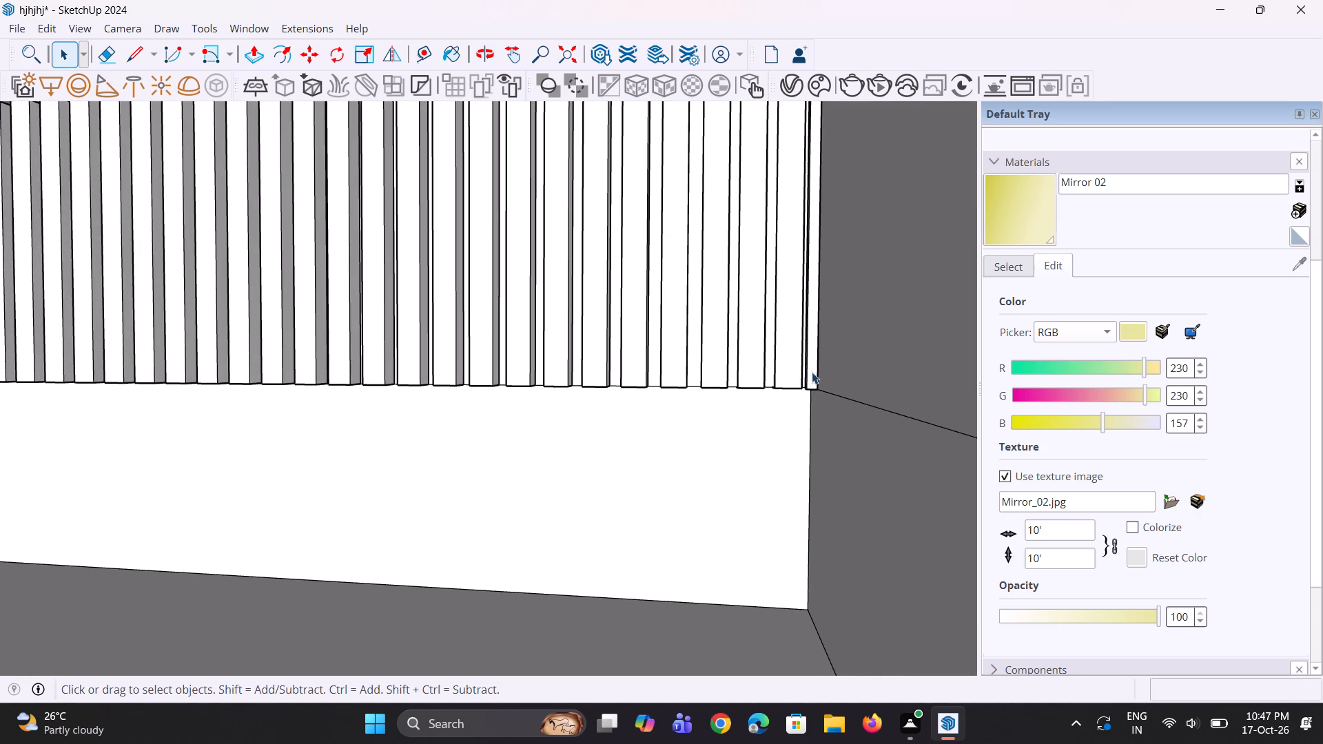
pyautogui.click(812, 372)
pyautogui.rightClick(812, 372)
pyautogui.click(841, 496)
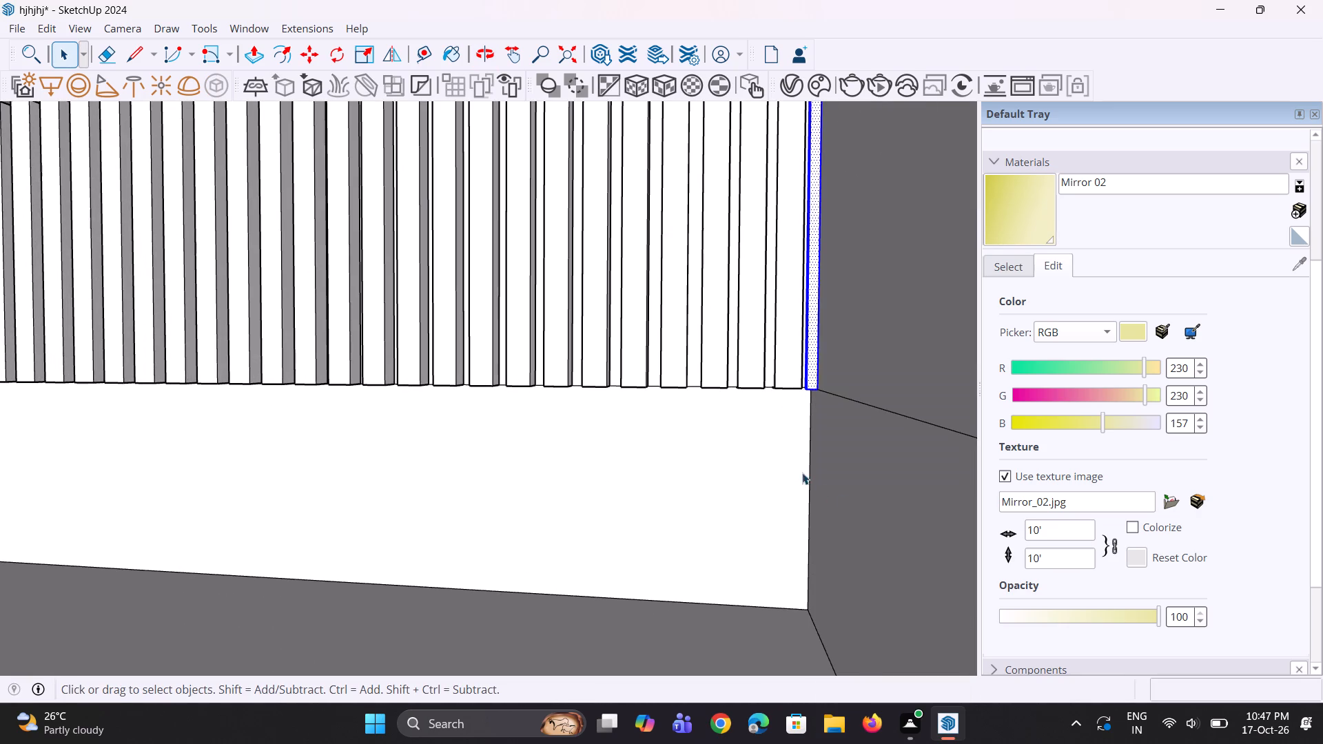
pyautogui.moveTo(802, 473); pyautogui.dragTo(963, 482, button='middle')
pyautogui.scroll(3, 821, 362)
pyautogui.moveTo(776, 380); pyautogui.dragTo(847, 389, button='middle')
pyautogui.scroll(4, 787, 362)
pyautogui.press('p')
pyautogui.click(750, 352)
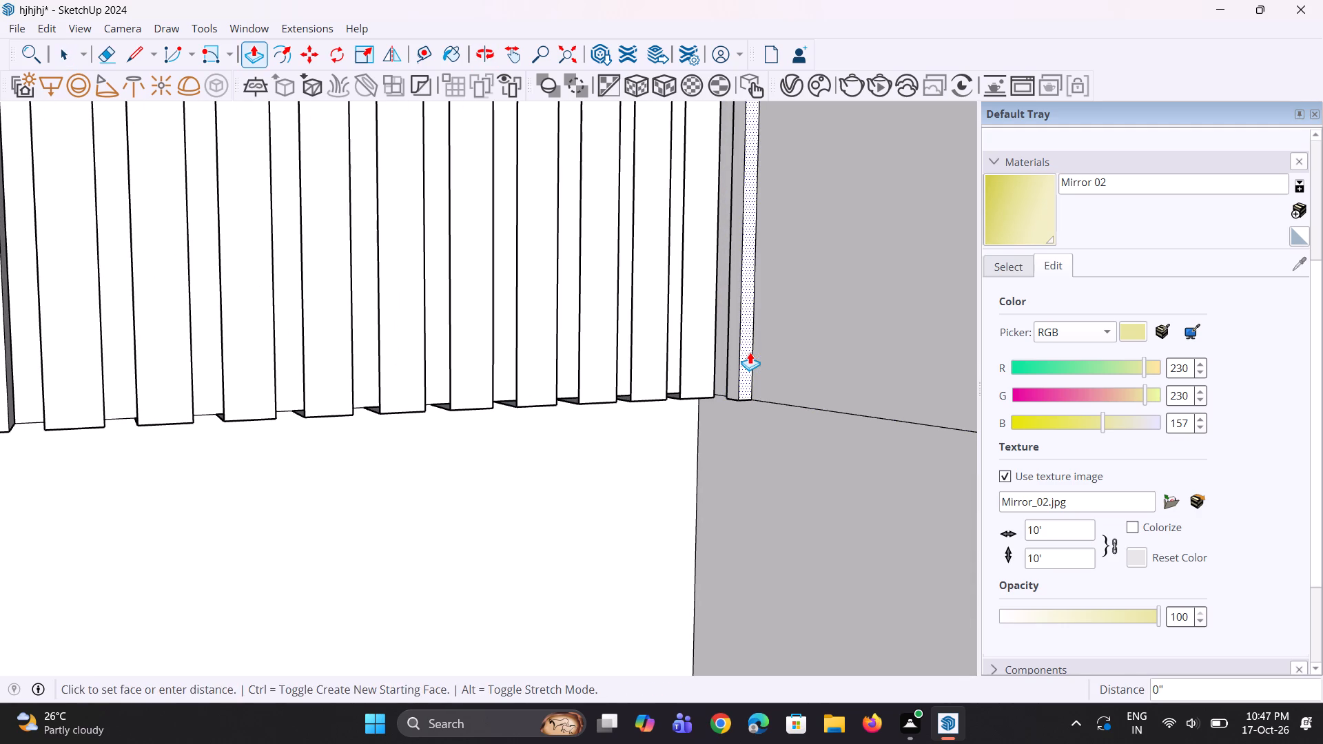
pyautogui.click(766, 366)
# Pull the room-facing face of the right wall's first slat slightly farther out from the wall.
pyautogui.moveTo(732, 413); pyautogui.dragTo(781, 416, button='middle')
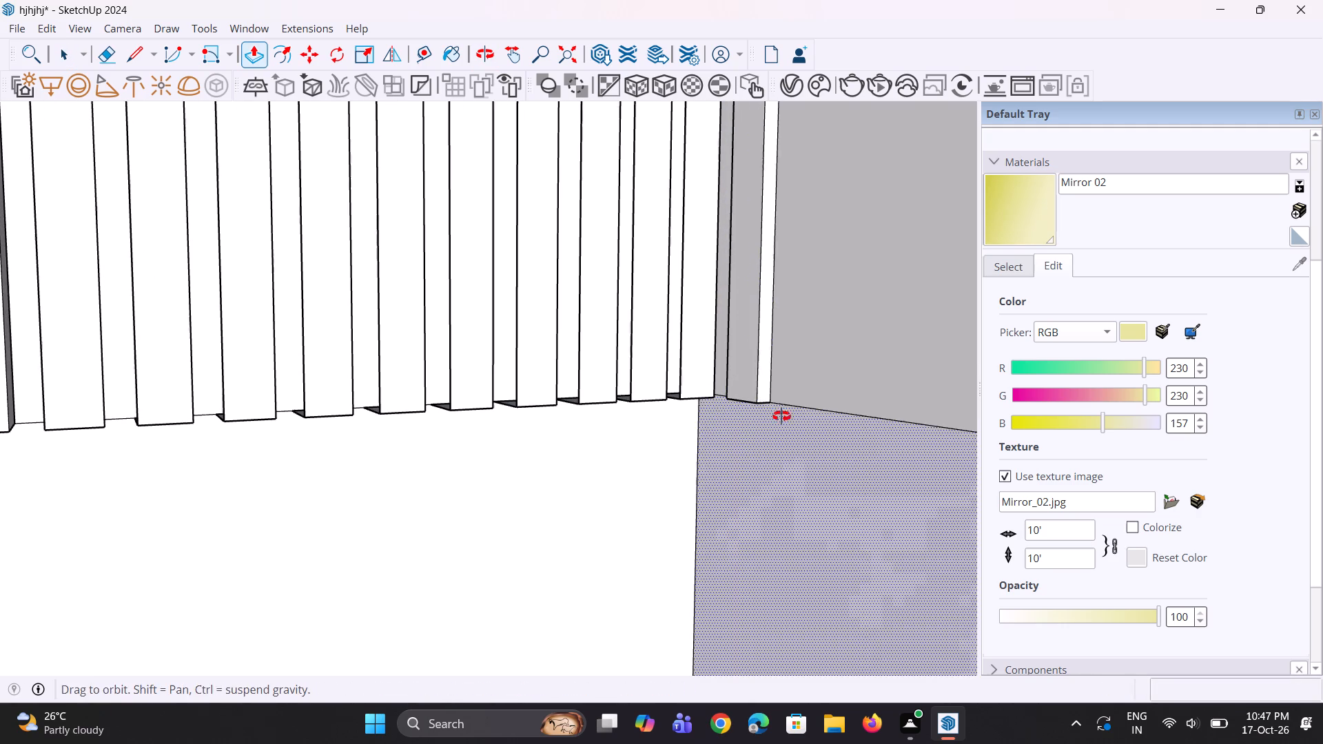
pyautogui.moveTo(781, 416); pyautogui.dragTo(808, 414, button='middle')
pyautogui.press('space')
pyautogui.press('p')
pyautogui.click(725, 354)
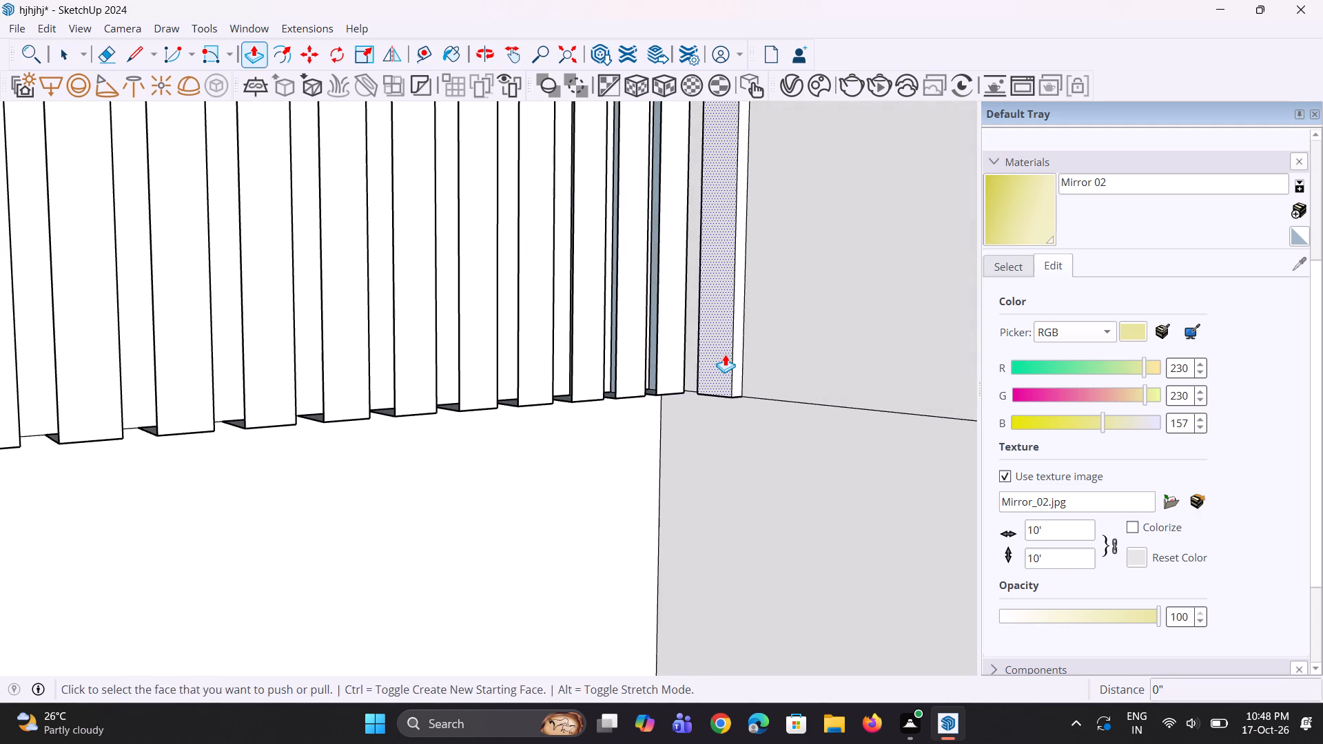
pyautogui.click(719, 354)
# Select the room-facing, front-facing and bottom faces of the right wall's first slat and make them a group.
pyautogui.press('space')
pyautogui.click(715, 357)
pyautogui.scroll(2, 748, 386)
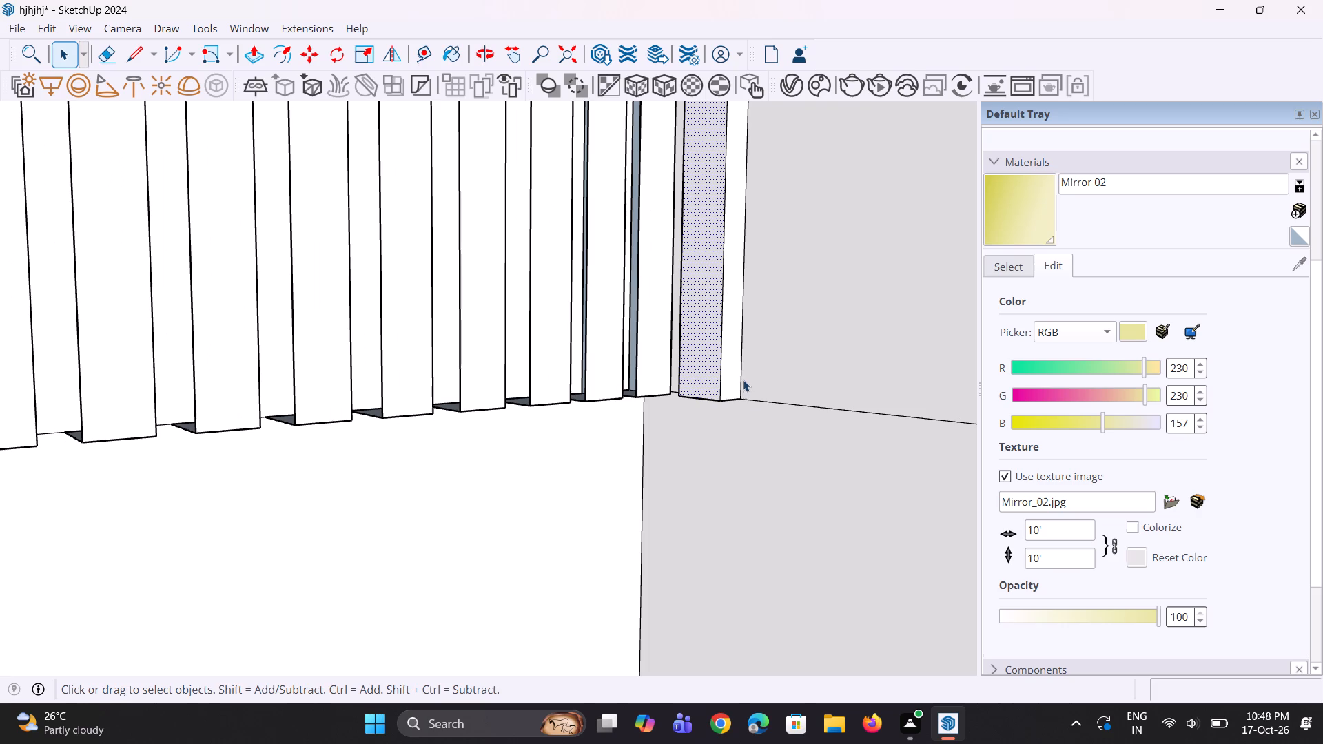
pyautogui.keyDown('ctrl'); pyautogui.click(738, 378); pyautogui.keyUp('ctrl')
pyautogui.moveTo(728, 378); pyautogui.dragTo(728, 254, button='middle')
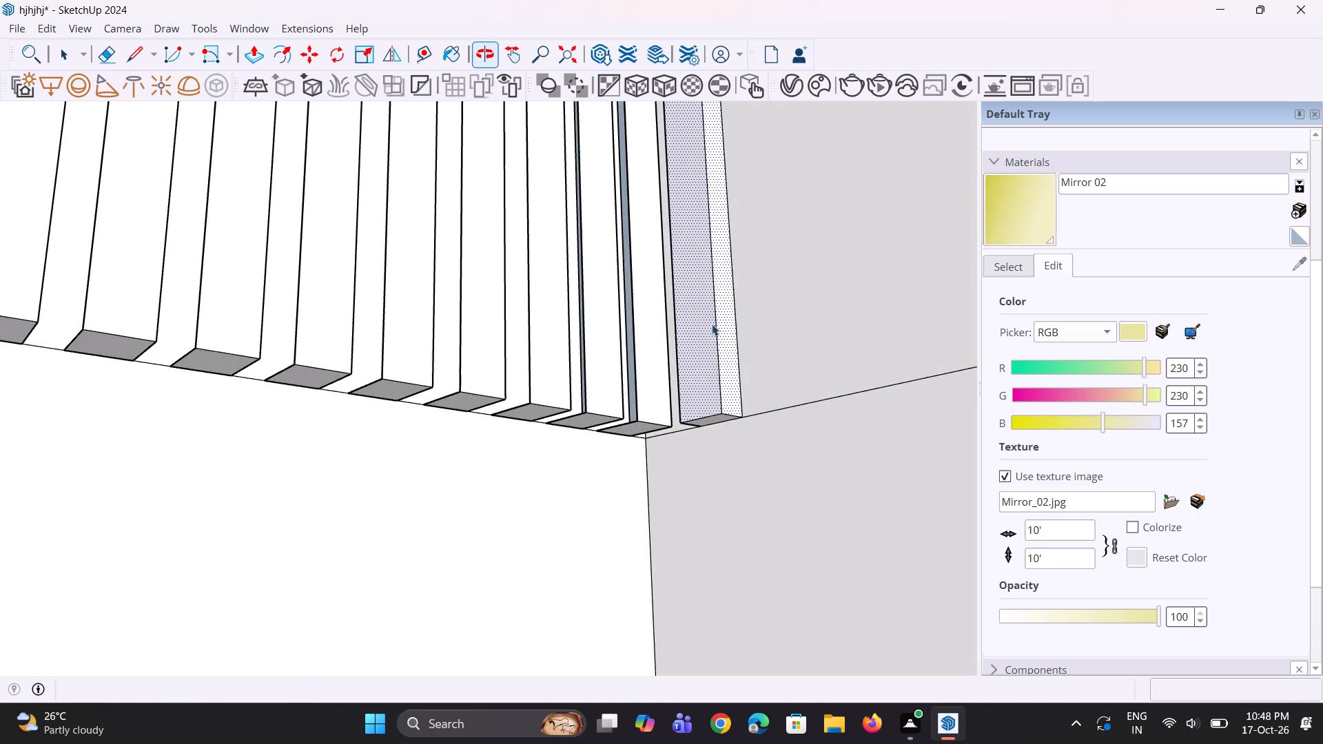
pyautogui.scroll(5, 715, 408)
pyautogui.keyDown('ctrl'); pyautogui.click(719, 420); pyautogui.keyUp('ctrl')
pyautogui.keyDown('ctrl'); pyautogui.rightClick(693, 386); pyautogui.keyUp('ctrl')
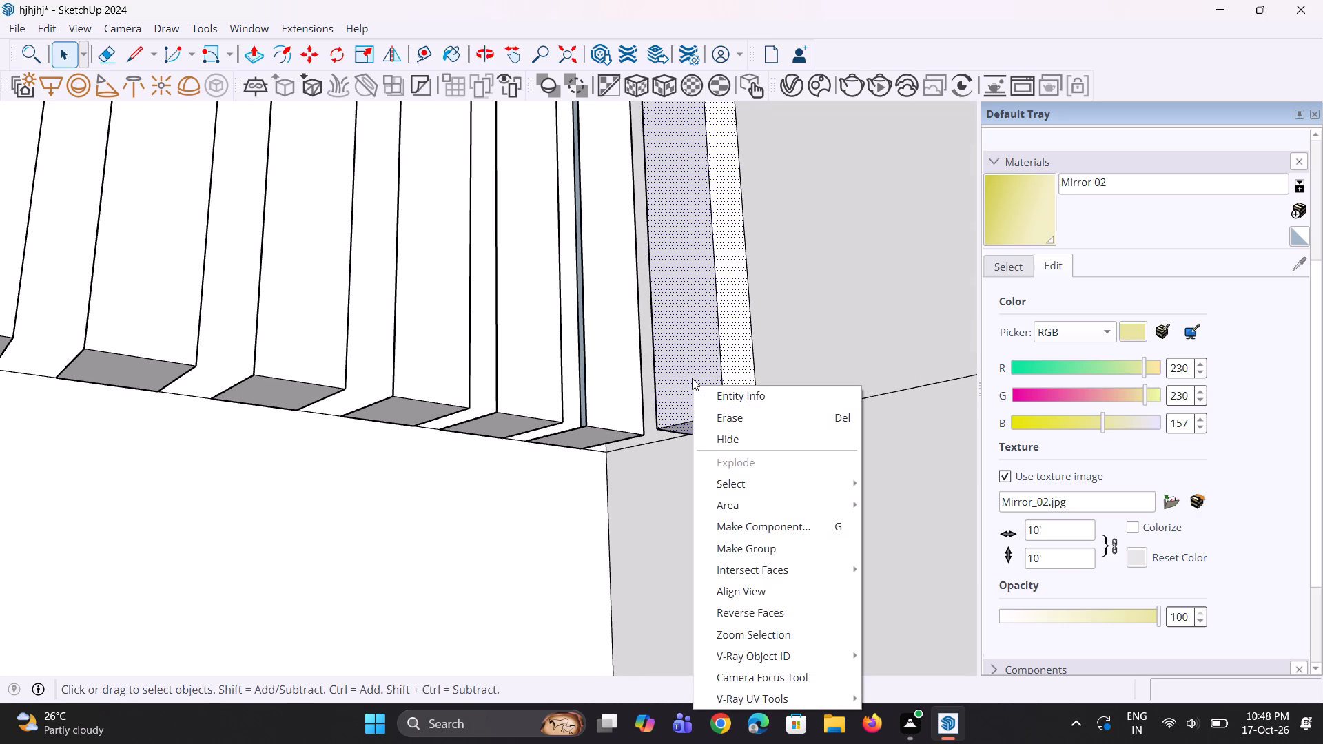
pyautogui.click(737, 550)
# Copy the grouped slat about 11 11/16" along the right wall toward the front and repeat it as an array of 40 copies.
pyautogui.scroll(-4, 664, 406)
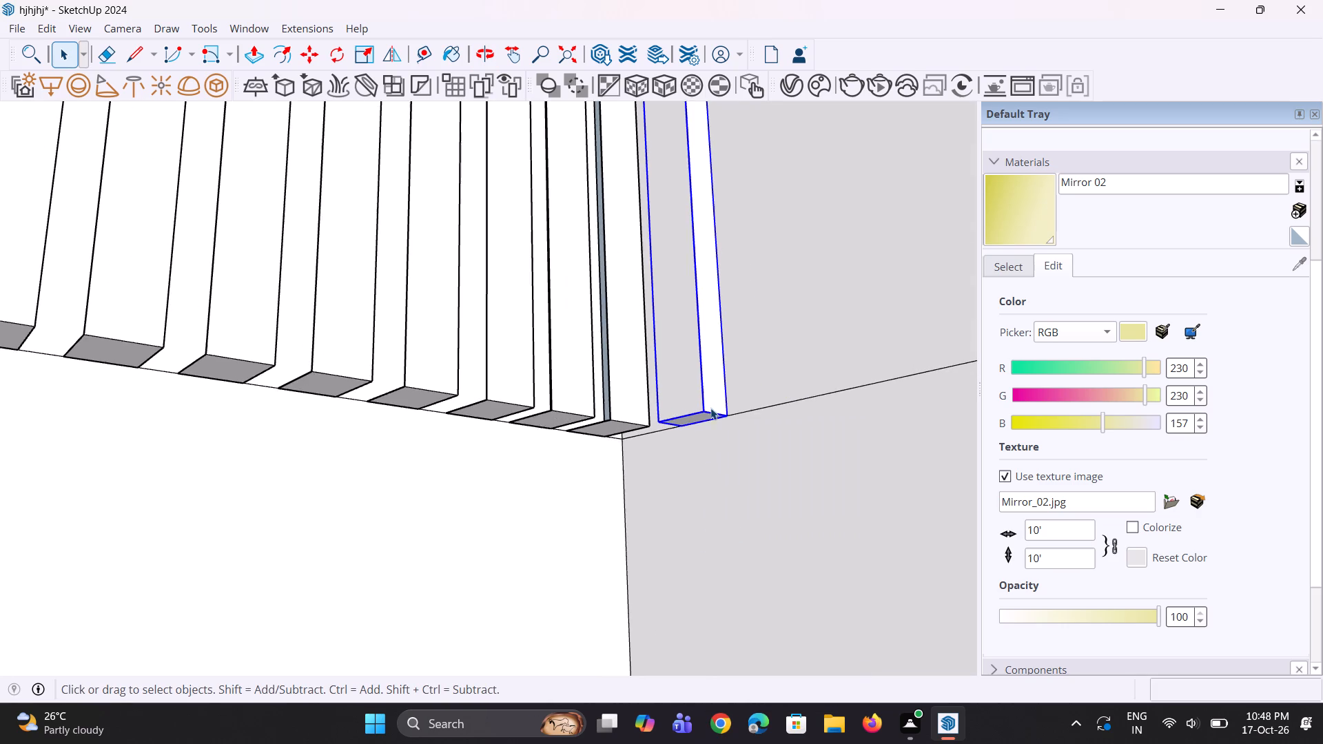
pyautogui.moveTo(710, 411); pyautogui.dragTo(673, 515, button='middle')
pyautogui.press('m')
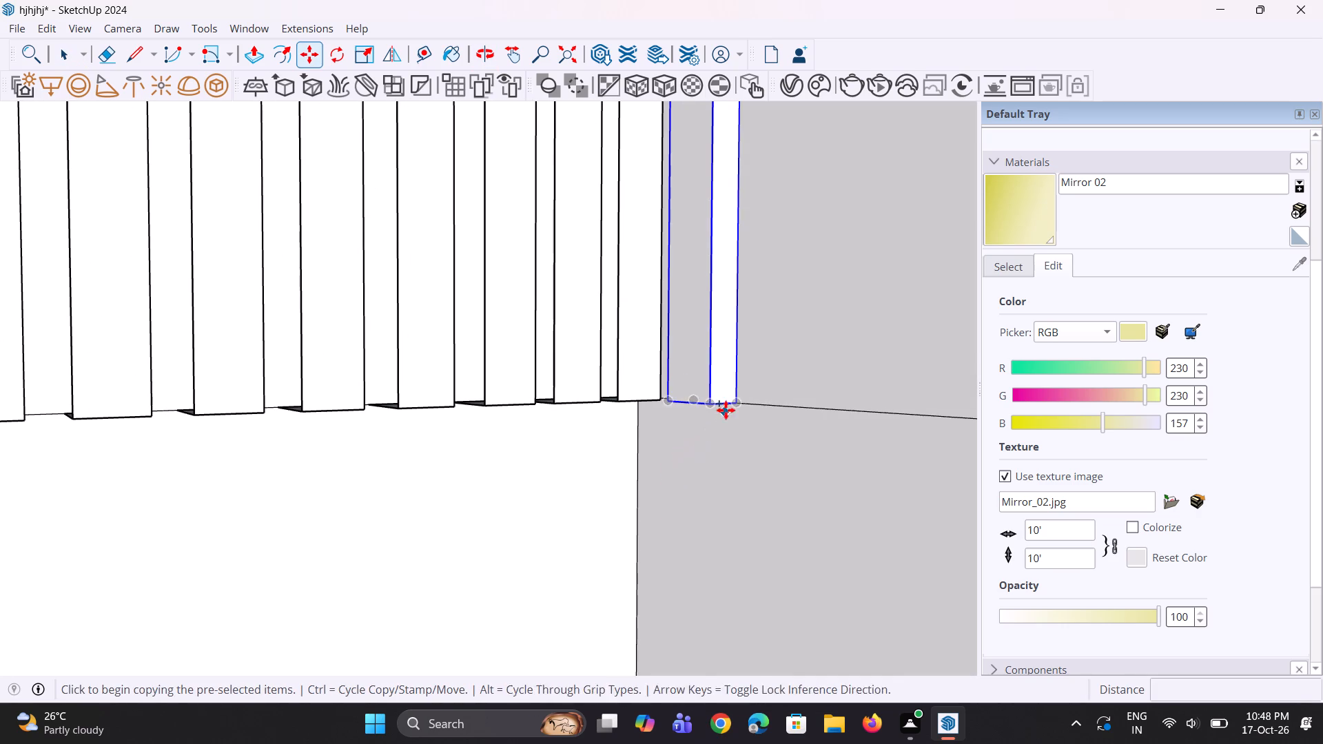
pyautogui.click(672, 404)
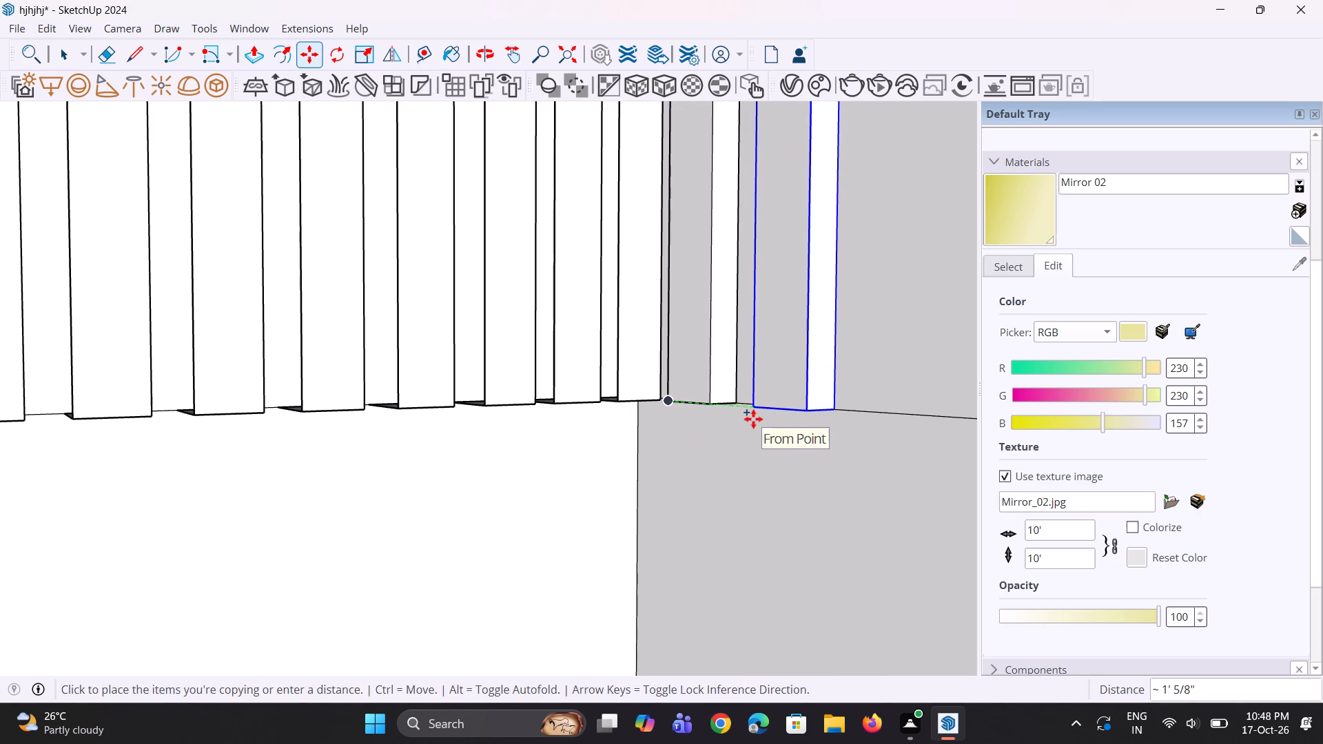
pyautogui.click(746, 419)
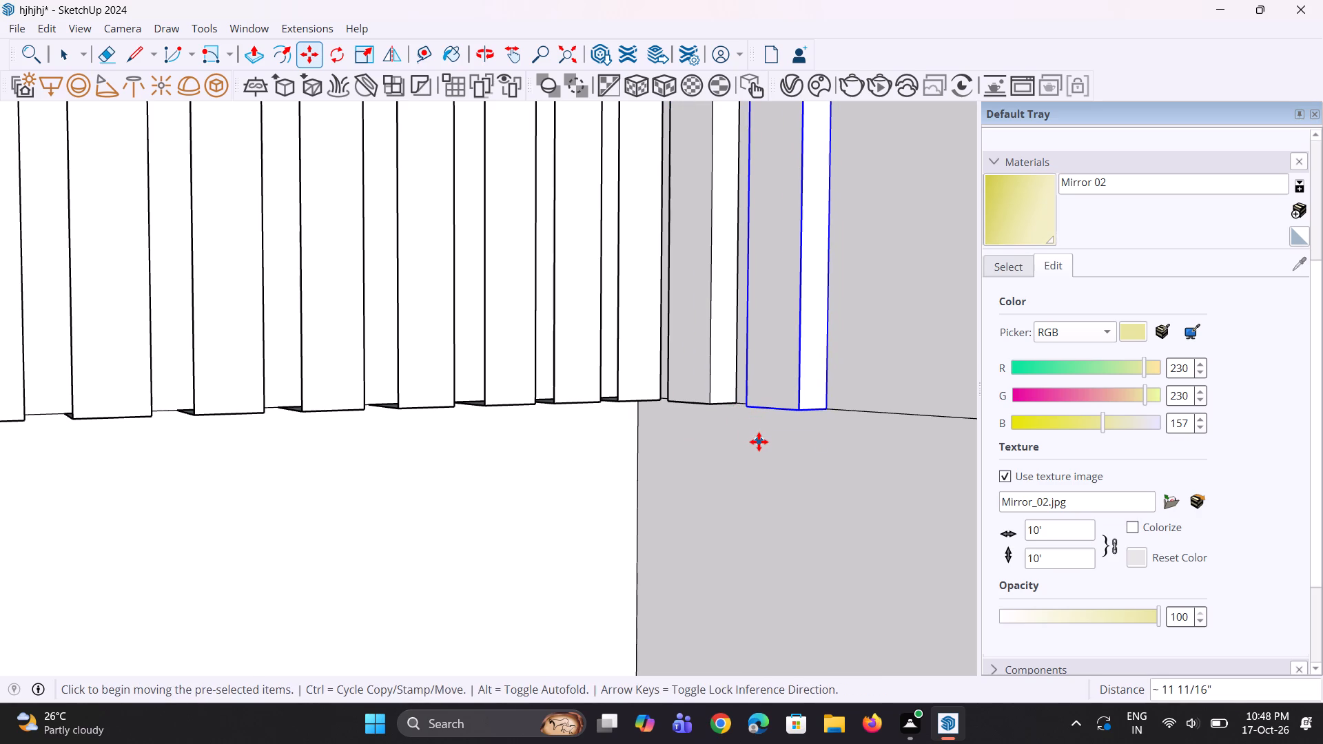
pyautogui.press('*')
pyautogui.write('40')
pyautogui.press('Return')
# Delete the three frontmost slat copies that run past the right wall's front end.
pyautogui.scroll(-10, 619, 468)
pyautogui.moveTo(624, 468); pyautogui.dragTo(533, 473, button='middle')
pyautogui.scroll(-17, 540, 457)
pyautogui.scroll(-4, 540, 457)
pyautogui.moveTo(600, 473); pyautogui.dragTo(666, 471, button='middle')
pyautogui.scroll(1, 619, 473)
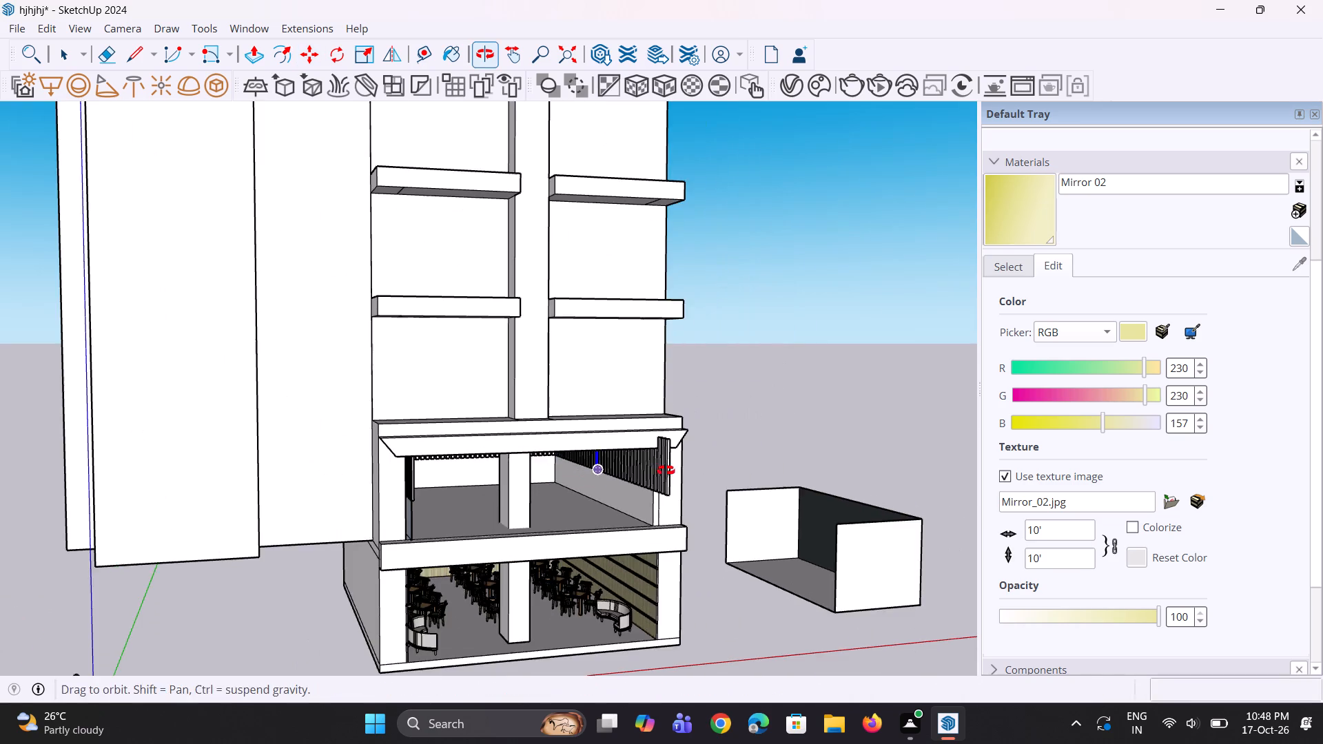
pyautogui.moveTo(666, 471); pyautogui.dragTo(681, 468, button='middle')
pyautogui.press('space')
pyautogui.scroll(6, 713, 466)
pyautogui.press('space')
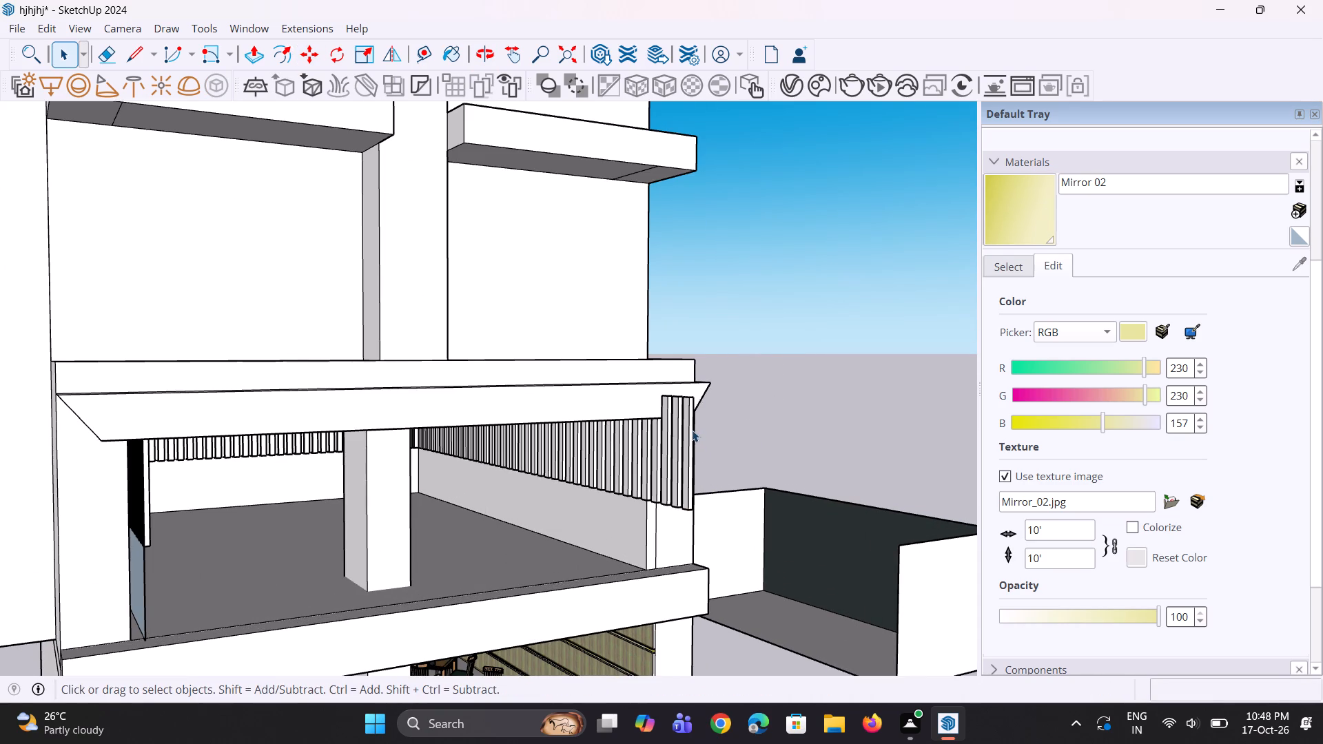
pyautogui.click(692, 430)
pyautogui.press('Delete')
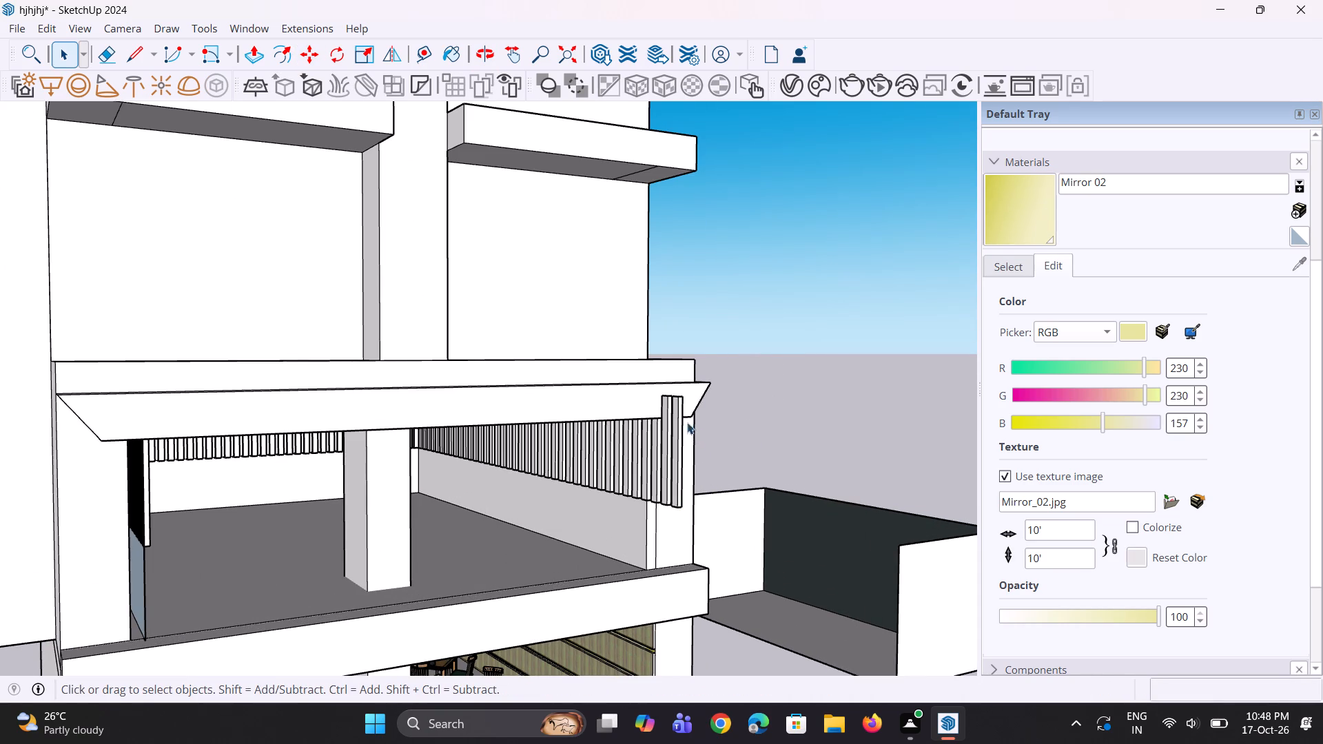
pyautogui.click(679, 417)
pyautogui.press('Delete')
pyautogui.click(669, 417)
pyautogui.press('Delete')
# Delete the two remaining slat copies that overrun the right wall's front end near the column.
pyautogui.moveTo(662, 436); pyautogui.dragTo(662, 434, button='middle')
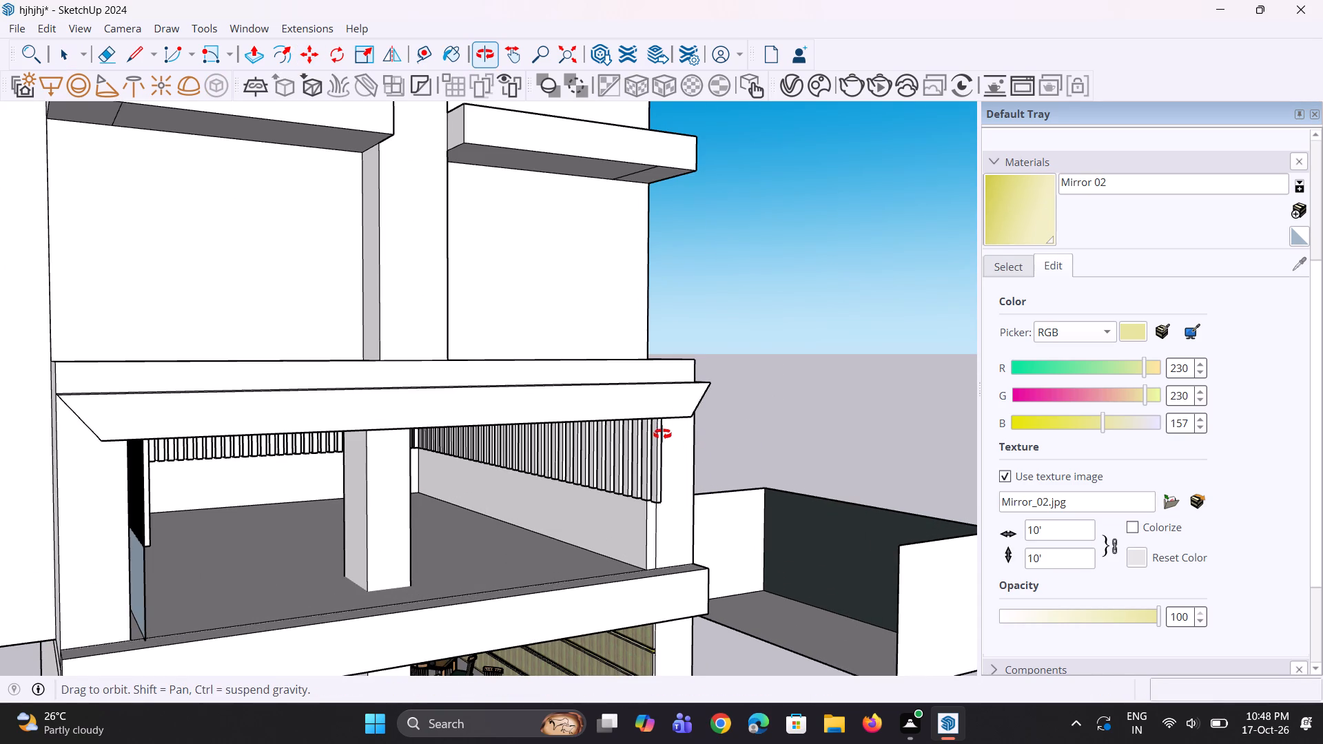
pyautogui.moveTo(662, 434); pyautogui.dragTo(410, 442, button='middle')
pyautogui.scroll(3, 422, 451)
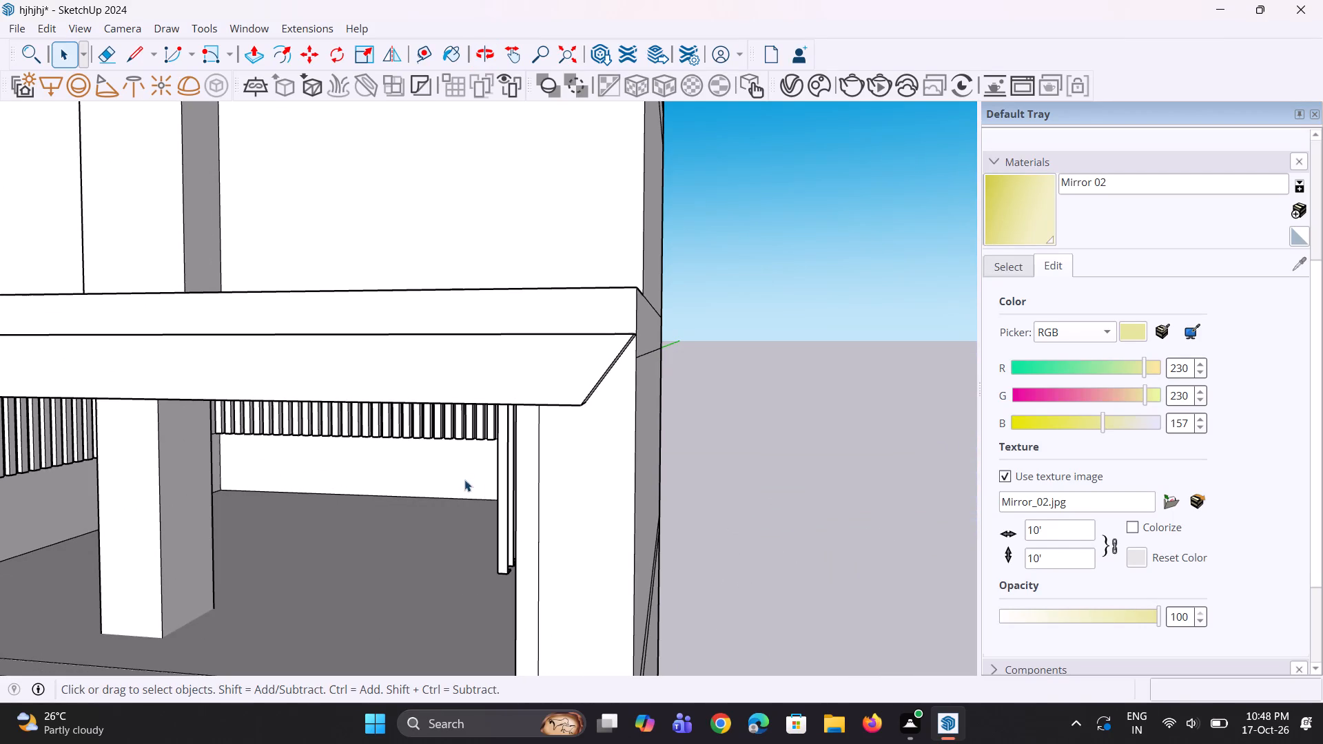
pyautogui.click(506, 512)
pyautogui.press('Delete')
pyautogui.moveTo(482, 502); pyautogui.dragTo(729, 488, button='middle')
pyautogui.scroll(-5, 617, 457)
pyautogui.moveTo(749, 503); pyautogui.dragTo(775, 504, button='middle')
pyautogui.scroll(7, 842, 501)
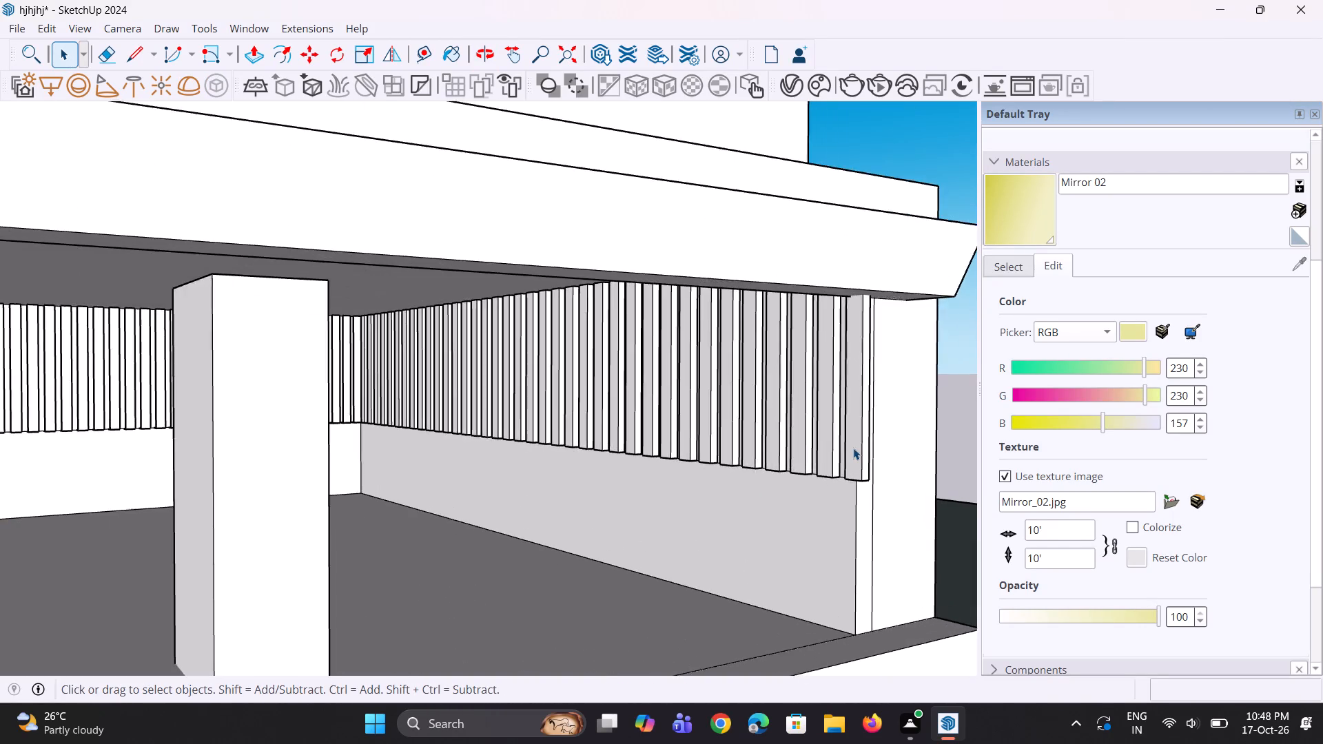
pyautogui.scroll(6, 853, 448)
pyautogui.moveTo(852, 447); pyautogui.dragTo(845, 453, button='middle')
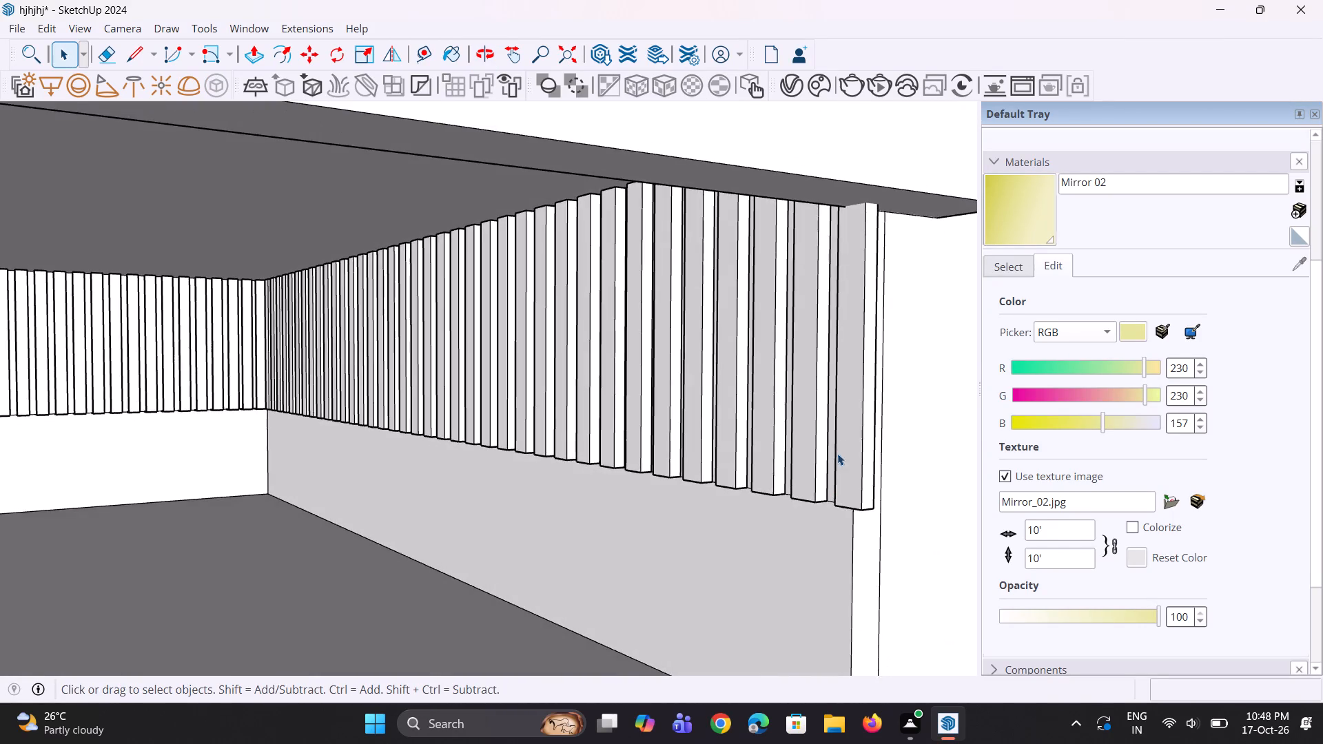
pyautogui.scroll(-4, 807, 448)
pyautogui.click(845, 448)
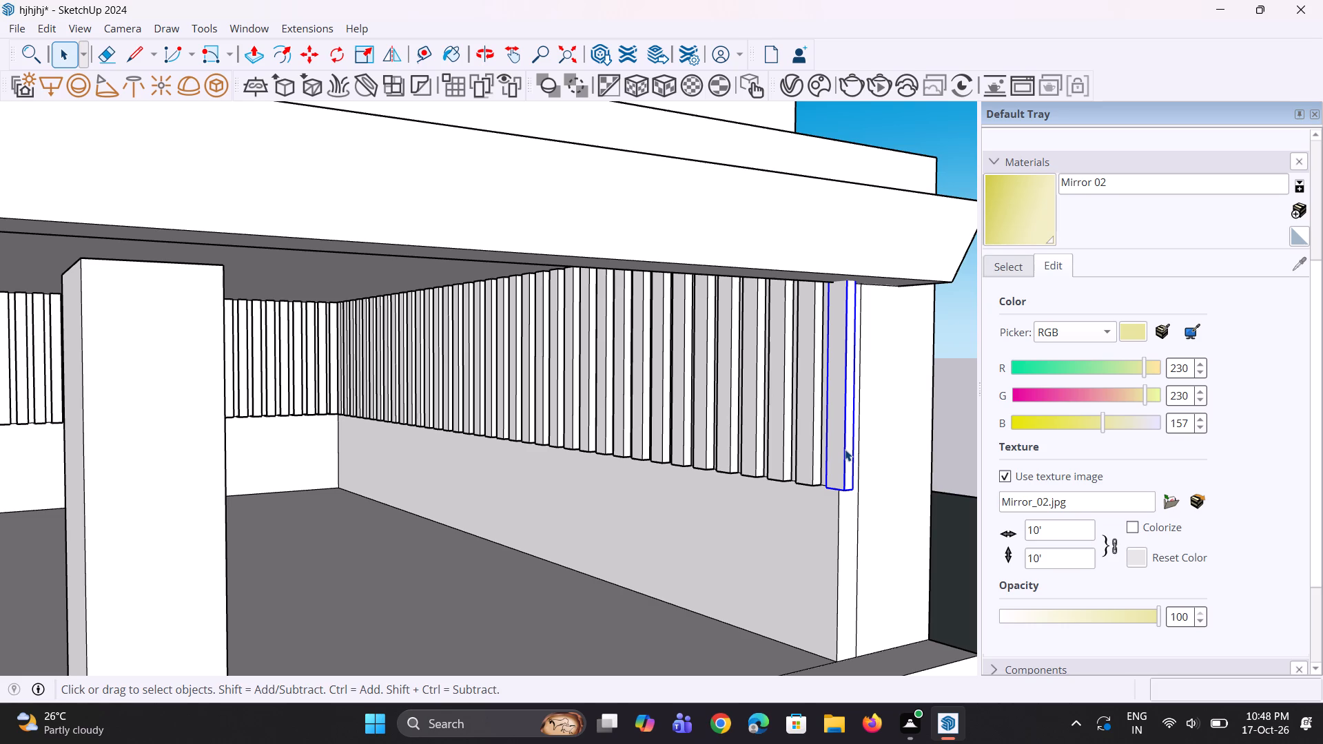
pyautogui.press('Delete')
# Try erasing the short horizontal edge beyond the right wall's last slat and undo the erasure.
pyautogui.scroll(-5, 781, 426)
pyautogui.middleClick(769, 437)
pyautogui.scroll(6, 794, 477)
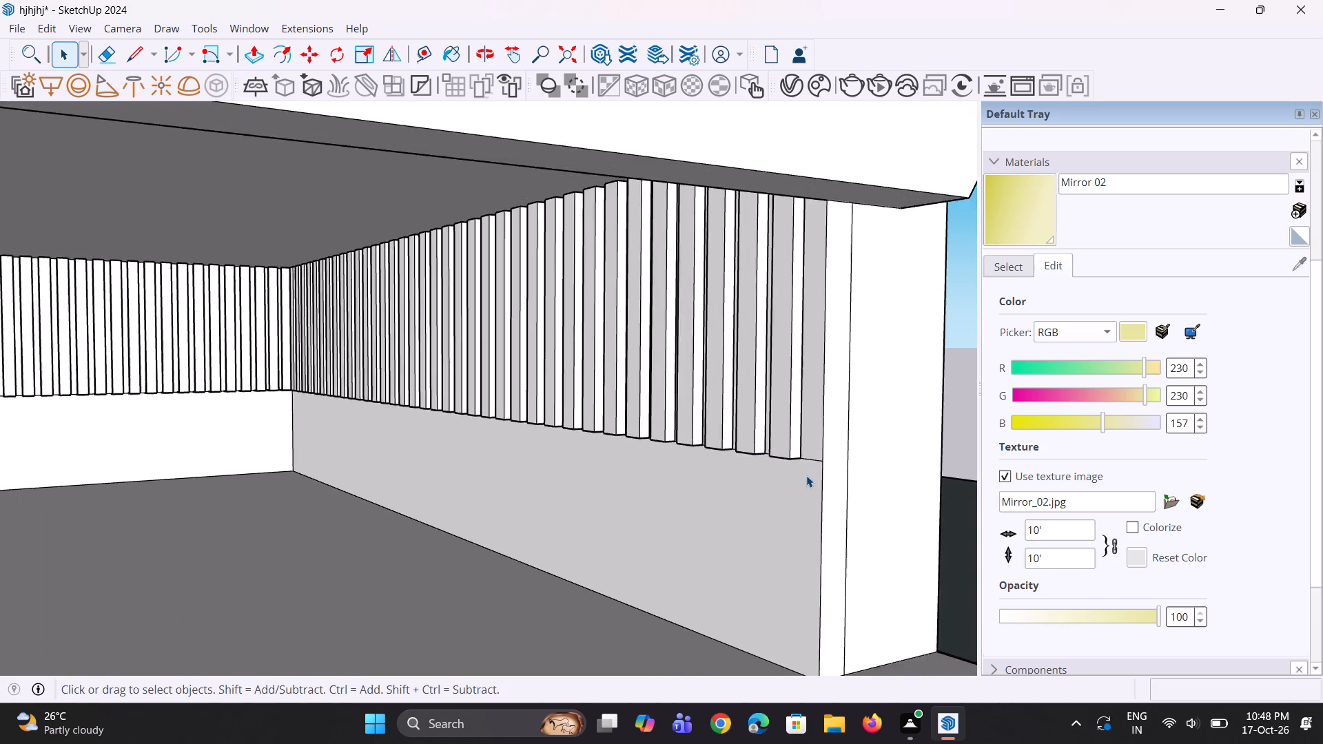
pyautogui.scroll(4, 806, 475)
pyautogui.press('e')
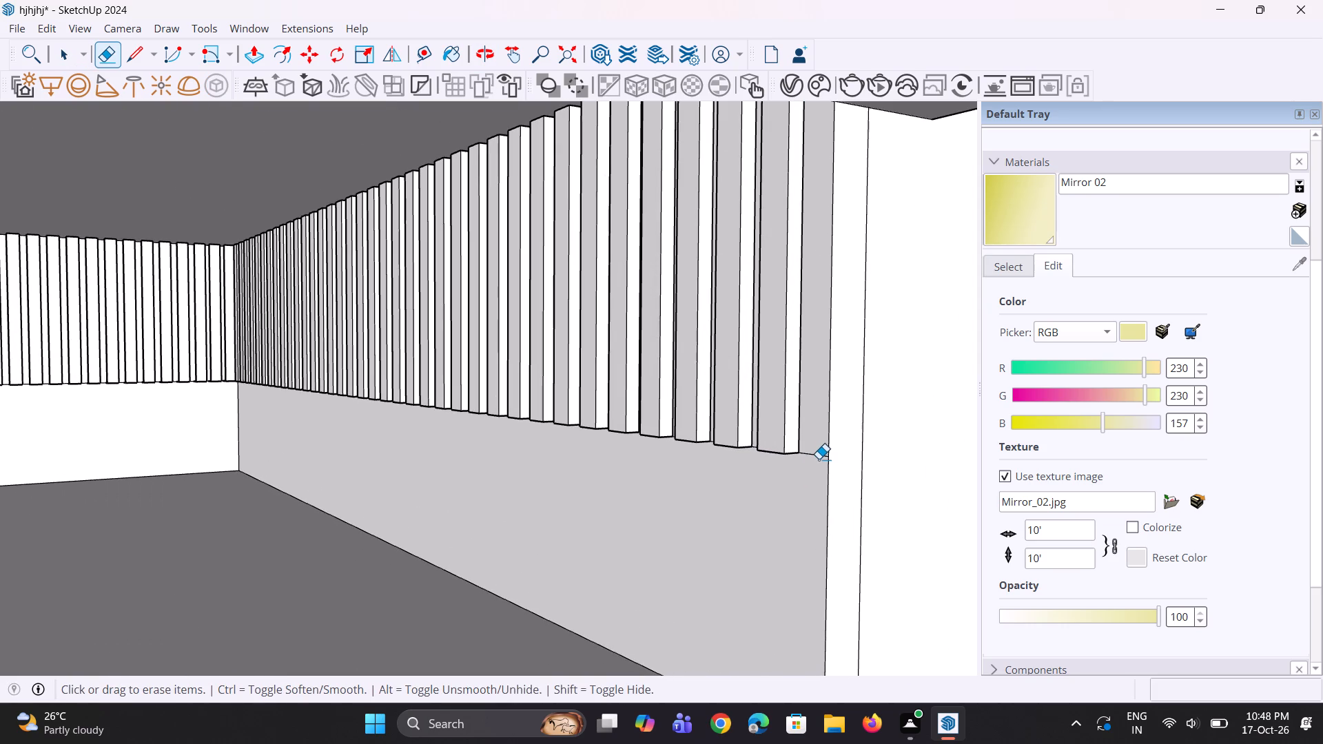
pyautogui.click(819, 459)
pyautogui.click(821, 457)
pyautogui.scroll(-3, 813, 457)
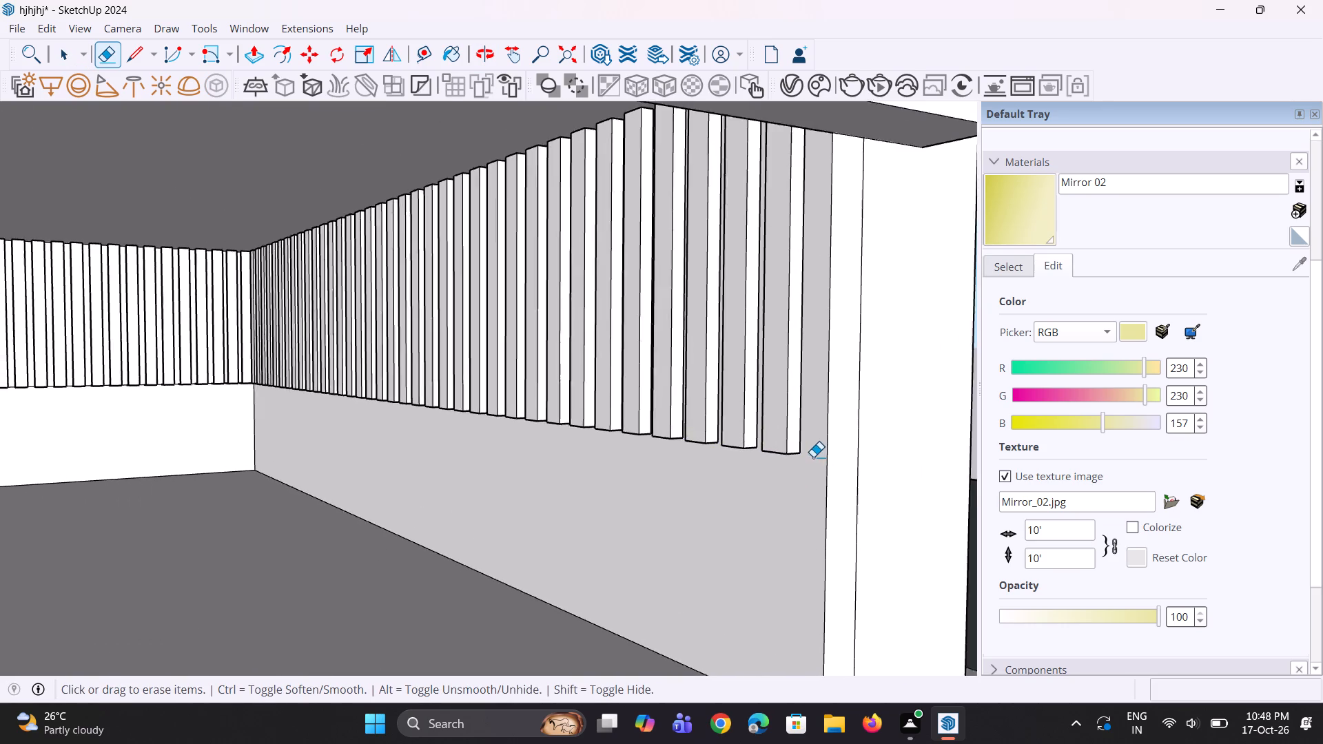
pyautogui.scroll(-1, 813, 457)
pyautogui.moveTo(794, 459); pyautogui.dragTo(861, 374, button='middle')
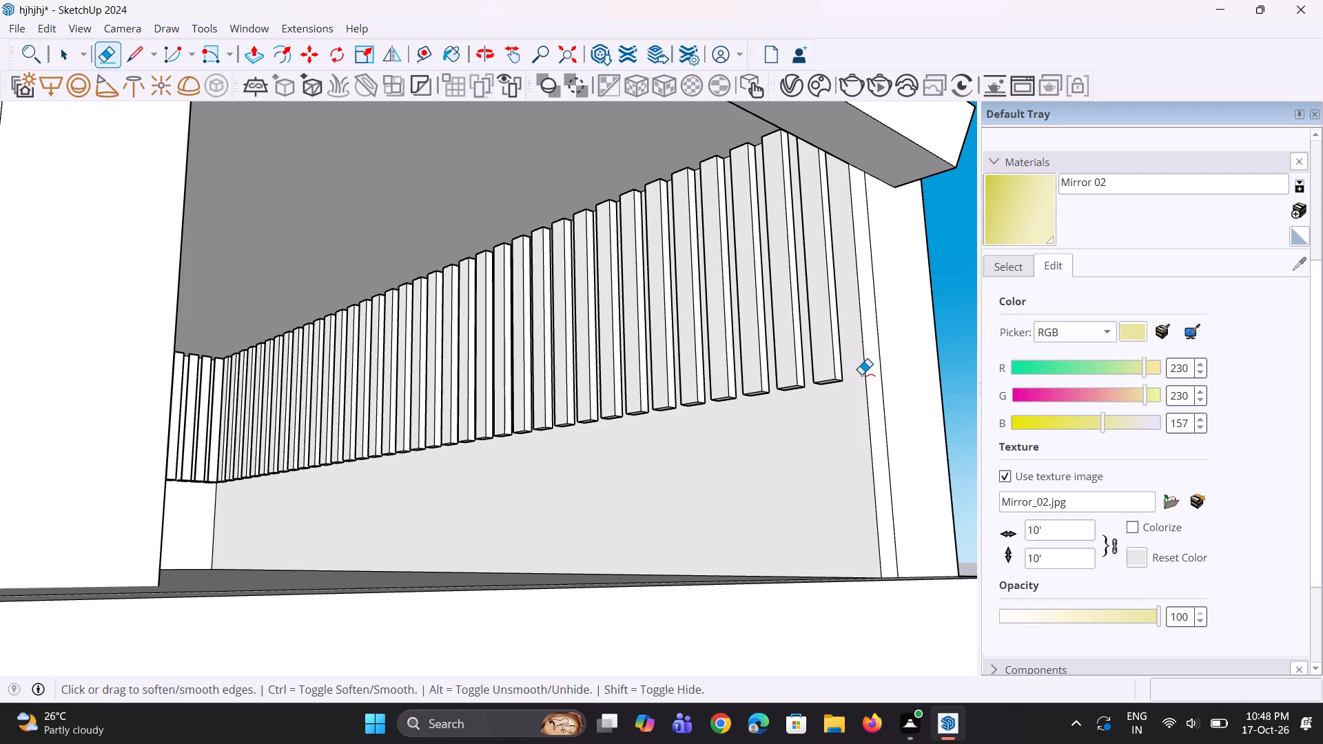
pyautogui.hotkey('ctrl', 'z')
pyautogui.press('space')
# Review the upper floor's slatted walls from the front of the building.
pyautogui.scroll(-4, 792, 426)
pyautogui.moveTo(770, 446); pyautogui.dragTo(719, 475, button='middle')
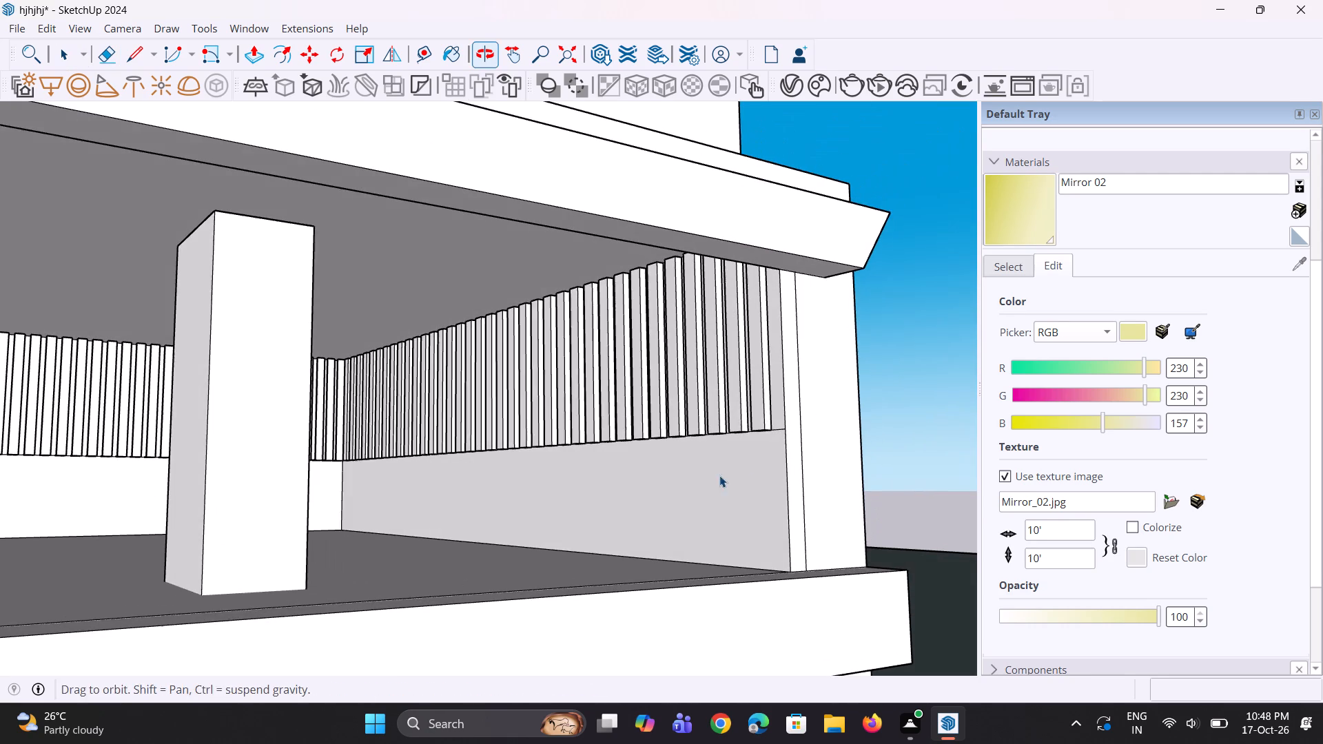
pyautogui.click(913, 426)
pyautogui.scroll(-5, 564, 442)
pyautogui.moveTo(551, 446); pyautogui.dragTo(387, 473, button='middle')
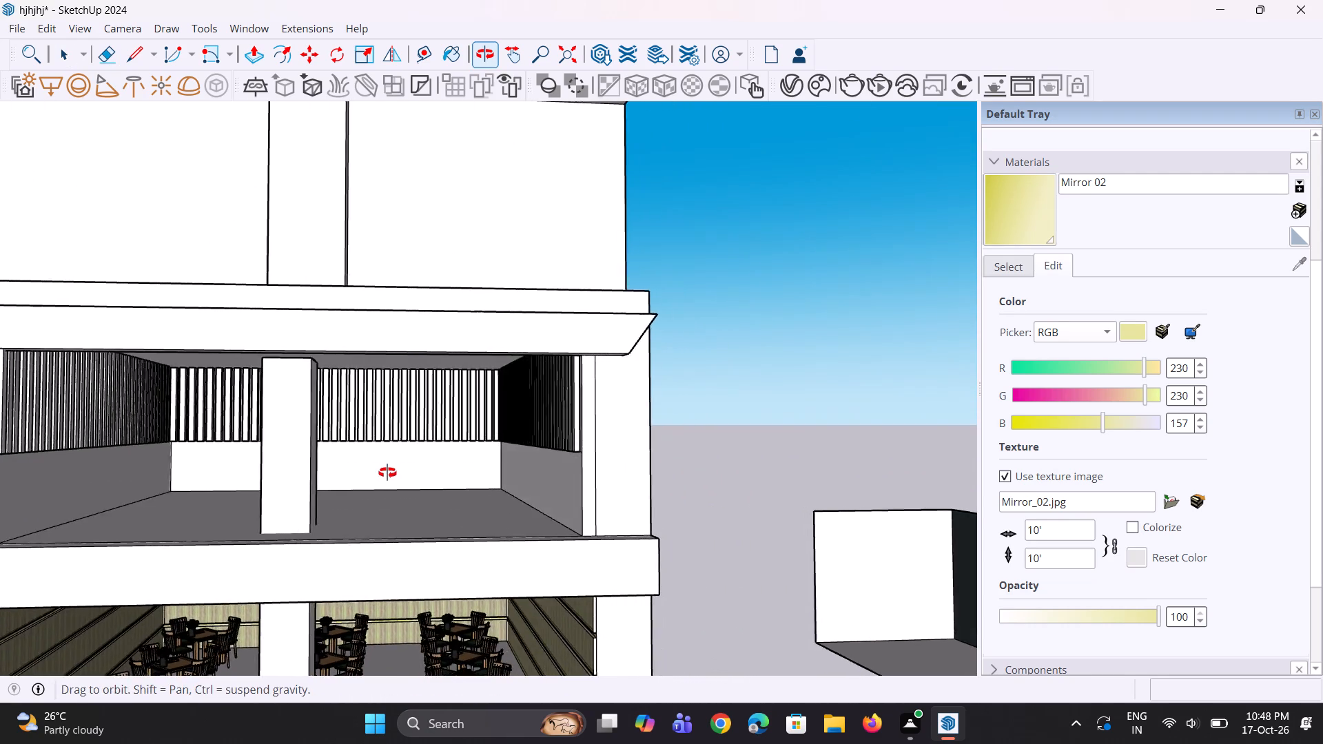
pyautogui.moveTo(387, 473); pyautogui.dragTo(407, 499, button='middle')
pyautogui.scroll(-5, 413, 498)
pyautogui.moveTo(378, 511); pyautogui.dragTo(424, 498, button='middle')
pyautogui.scroll(-1, 424, 498)
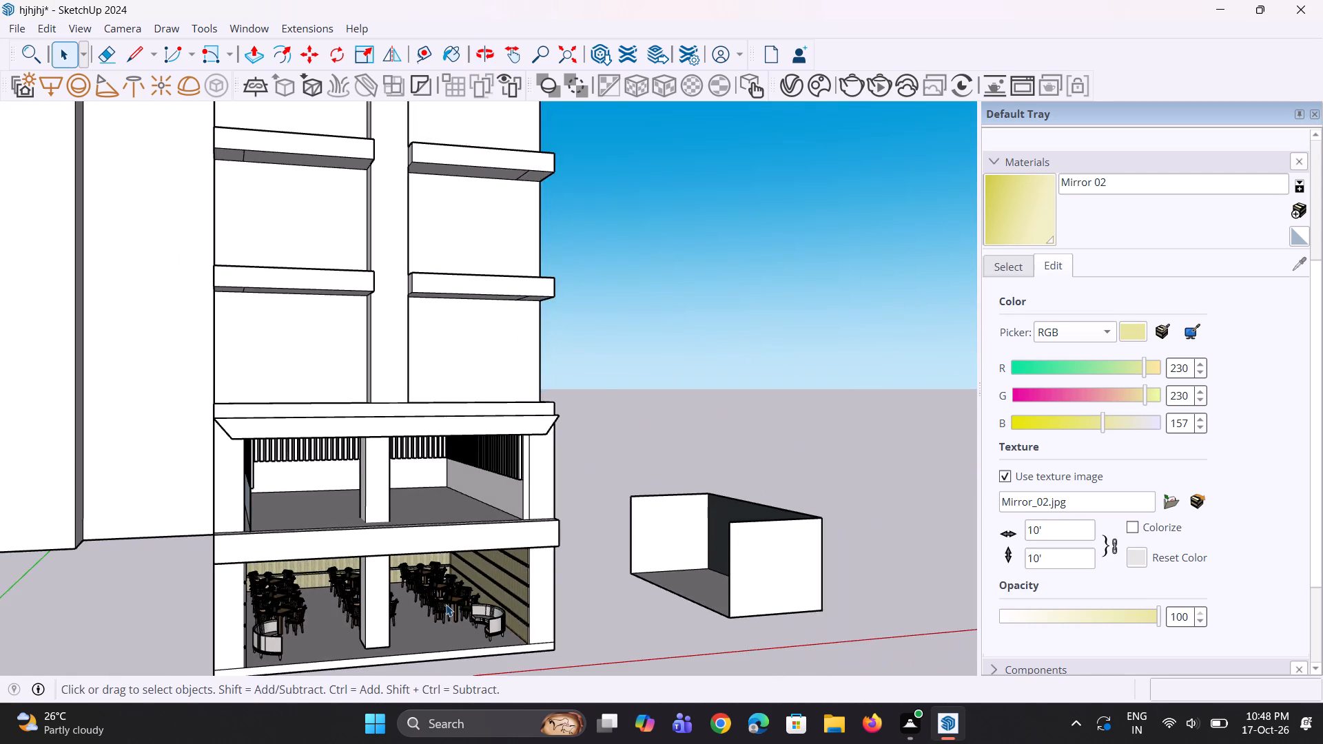
# Copy all of the ground floor's dining table sets straight up by about 14' 4" onto the upper floor.
pyautogui.scroll(4, 446, 604)
pyautogui.click(447, 605)
pyautogui.keyDown('ctrl'); pyautogui.scroll(3, 447, 605); pyautogui.keyUp('ctrl')
pyautogui.keyDown('ctrl'); pyautogui.click(427, 581); pyautogui.keyUp('ctrl')
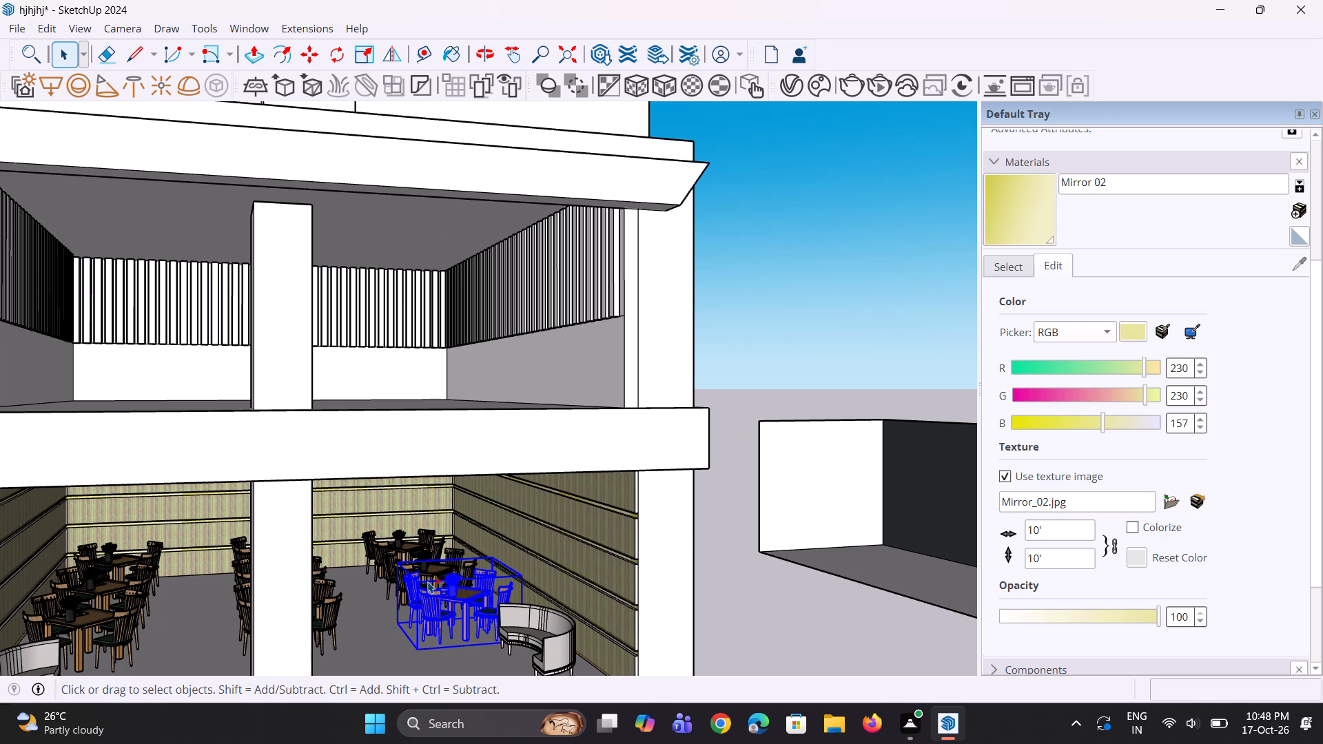
pyautogui.keyDown('ctrl'); pyautogui.click(419, 541); pyautogui.keyUp('ctrl')
pyautogui.keyDown('ctrl'); pyautogui.click(342, 601); pyautogui.keyUp('ctrl')
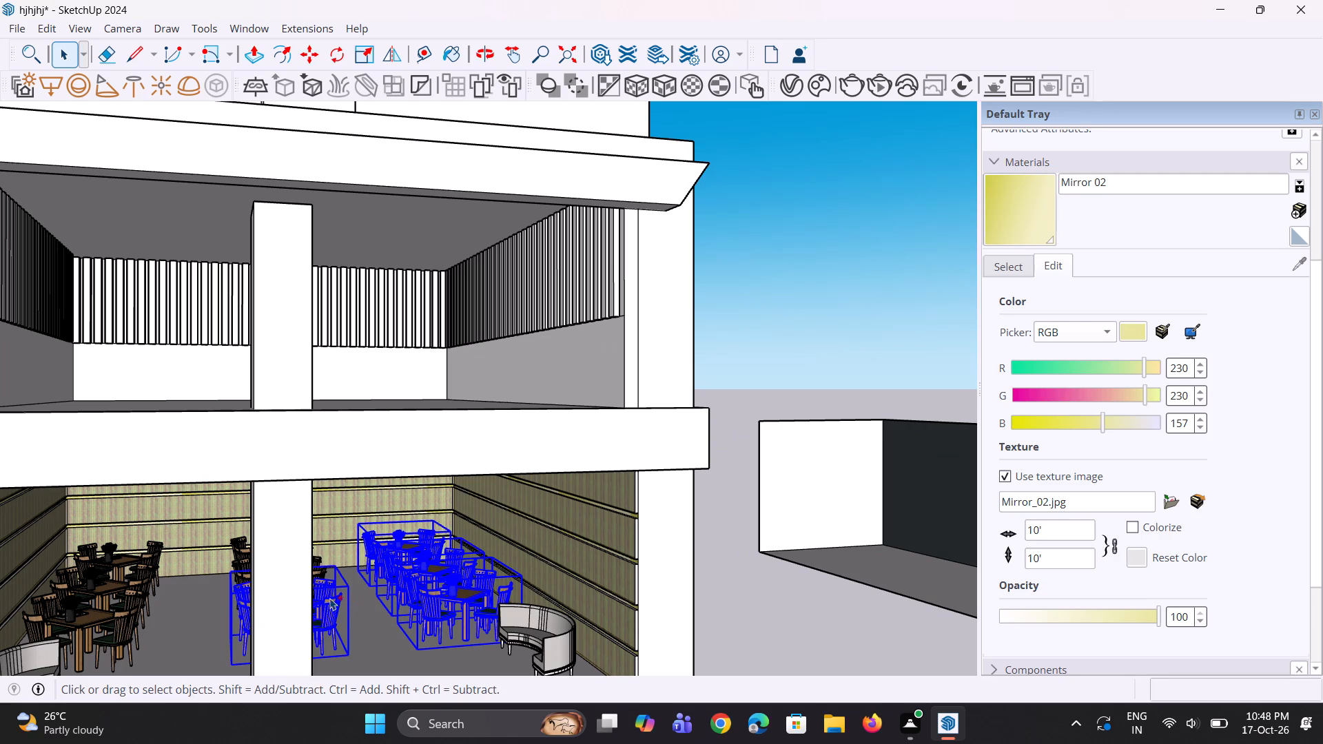
pyautogui.keyDown('ctrl'); pyautogui.click(318, 586); pyautogui.keyUp('ctrl')
pyautogui.keyDown('ctrl'); pyautogui.click(318, 570); pyautogui.keyUp('ctrl')
pyautogui.scroll(3, 246, 573)
pyautogui.keyDown('ctrl'); pyautogui.scroll(1, 242, 544); pyautogui.keyUp('ctrl')
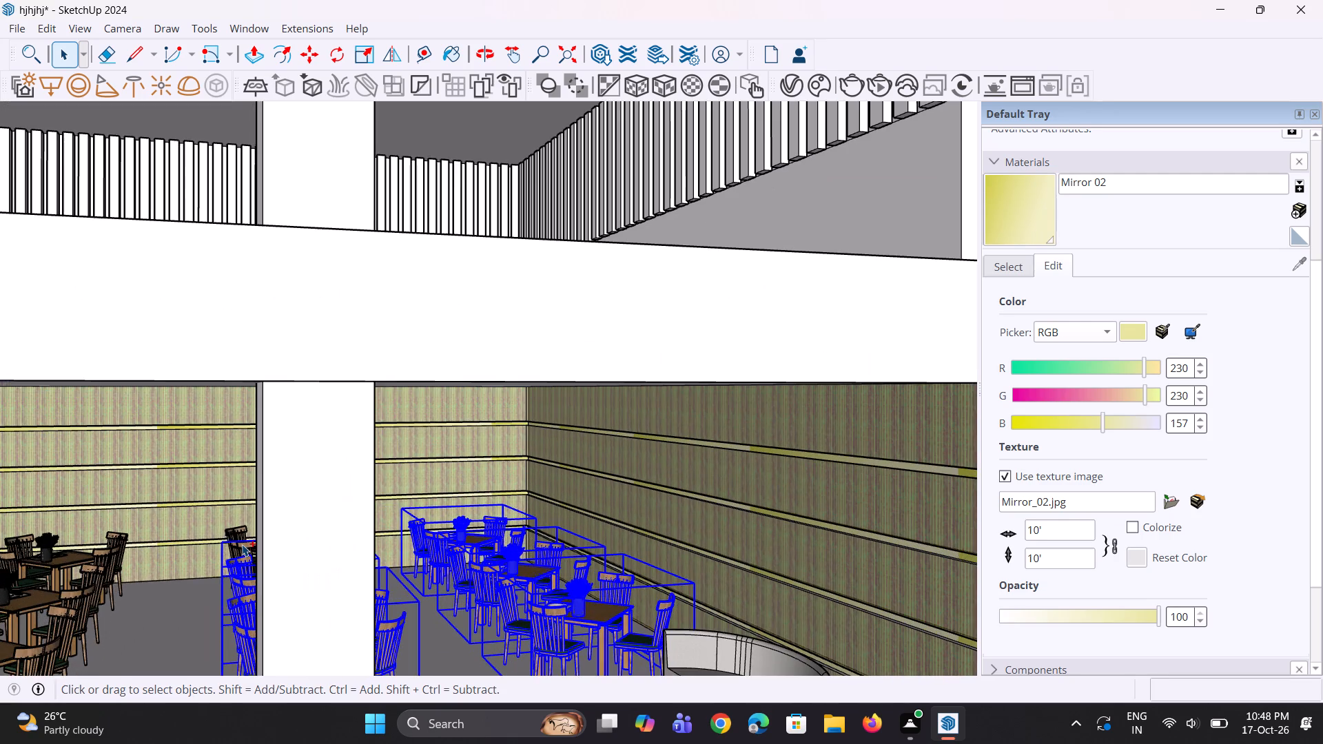
pyautogui.keyDown('ctrl'); pyautogui.click(242, 544); pyautogui.keyUp('ctrl')
pyautogui.scroll(-6, 243, 542)
pyautogui.scroll(3, 137, 639)
pyautogui.keyDown('ctrl'); pyautogui.click(128, 603); pyautogui.keyUp('ctrl')
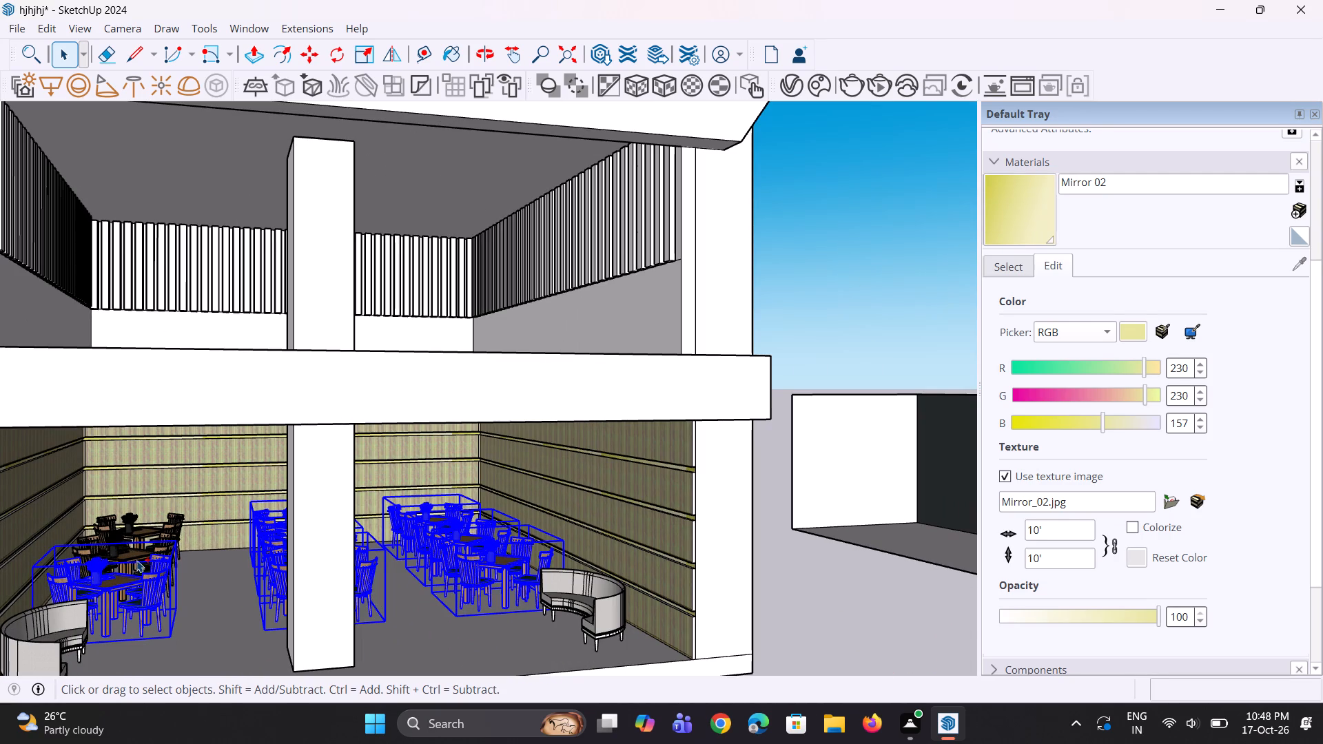
pyautogui.keyDown('ctrl'); pyautogui.click(138, 559); pyautogui.keyUp('ctrl')
pyautogui.keyDown('ctrl'); pyautogui.click(140, 533); pyautogui.keyUp('ctrl')
pyautogui.scroll(-5, 137, 546)
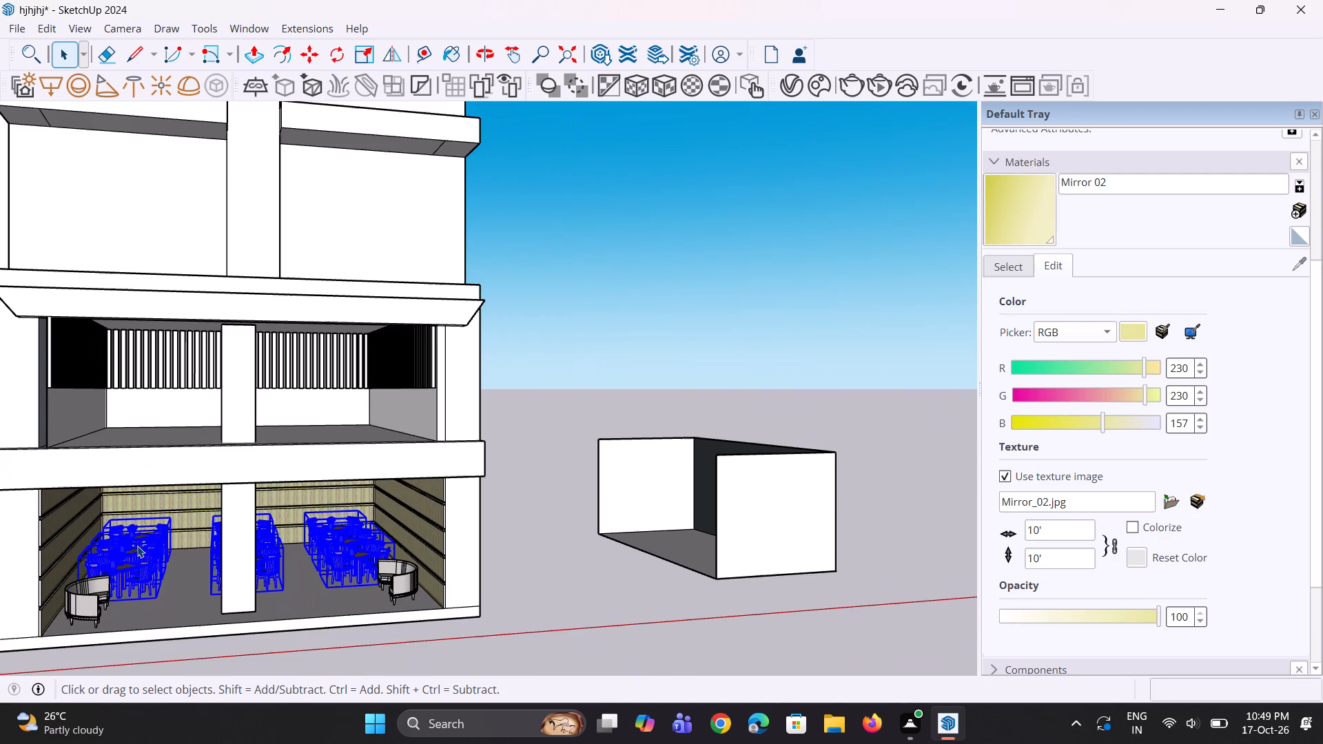
pyautogui.press('m')
pyautogui.scroll(2, 276, 552)
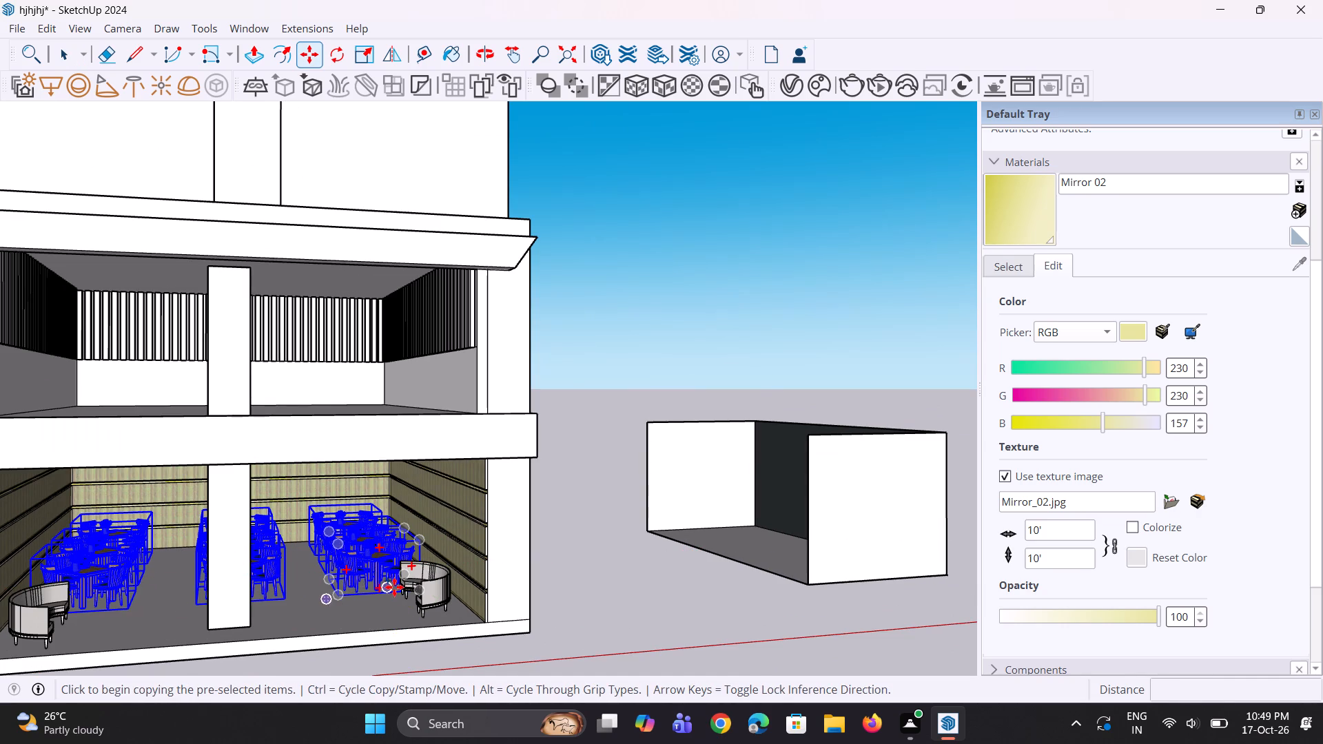
pyautogui.click(396, 588)
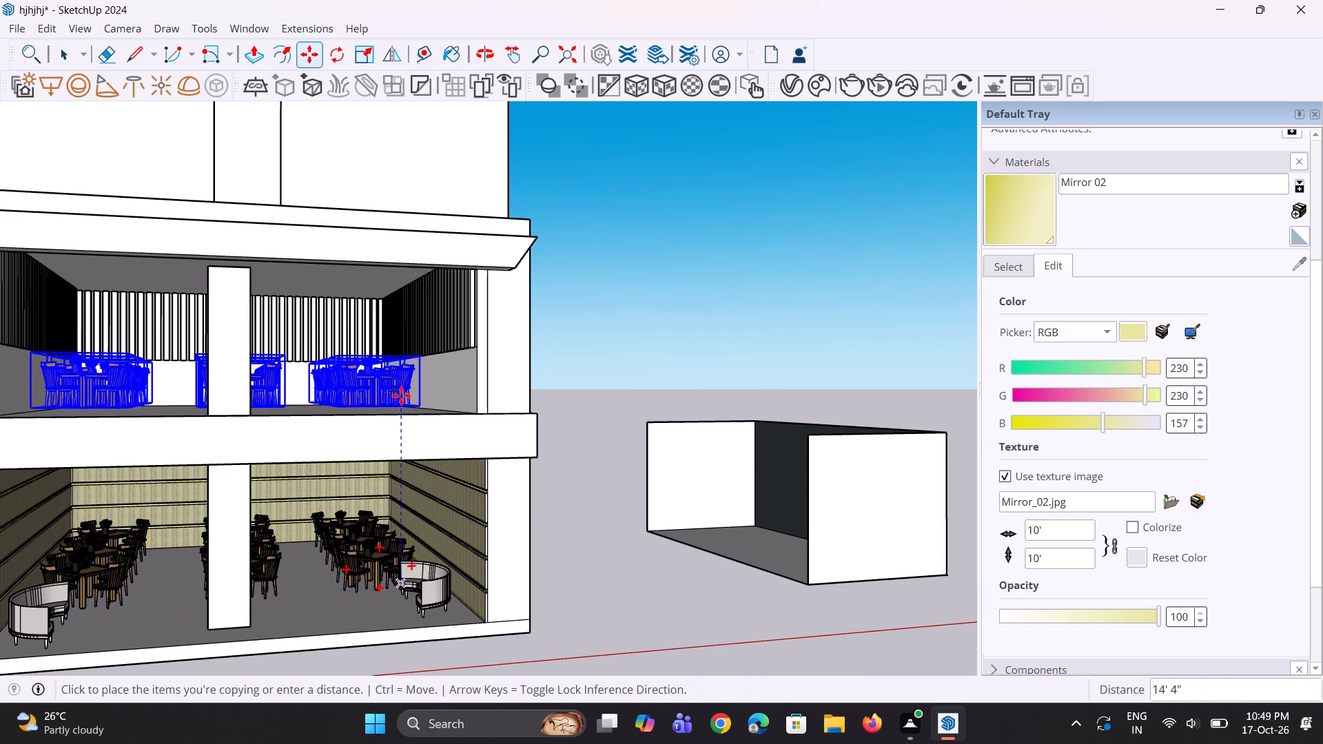
pyautogui.click(400, 397)
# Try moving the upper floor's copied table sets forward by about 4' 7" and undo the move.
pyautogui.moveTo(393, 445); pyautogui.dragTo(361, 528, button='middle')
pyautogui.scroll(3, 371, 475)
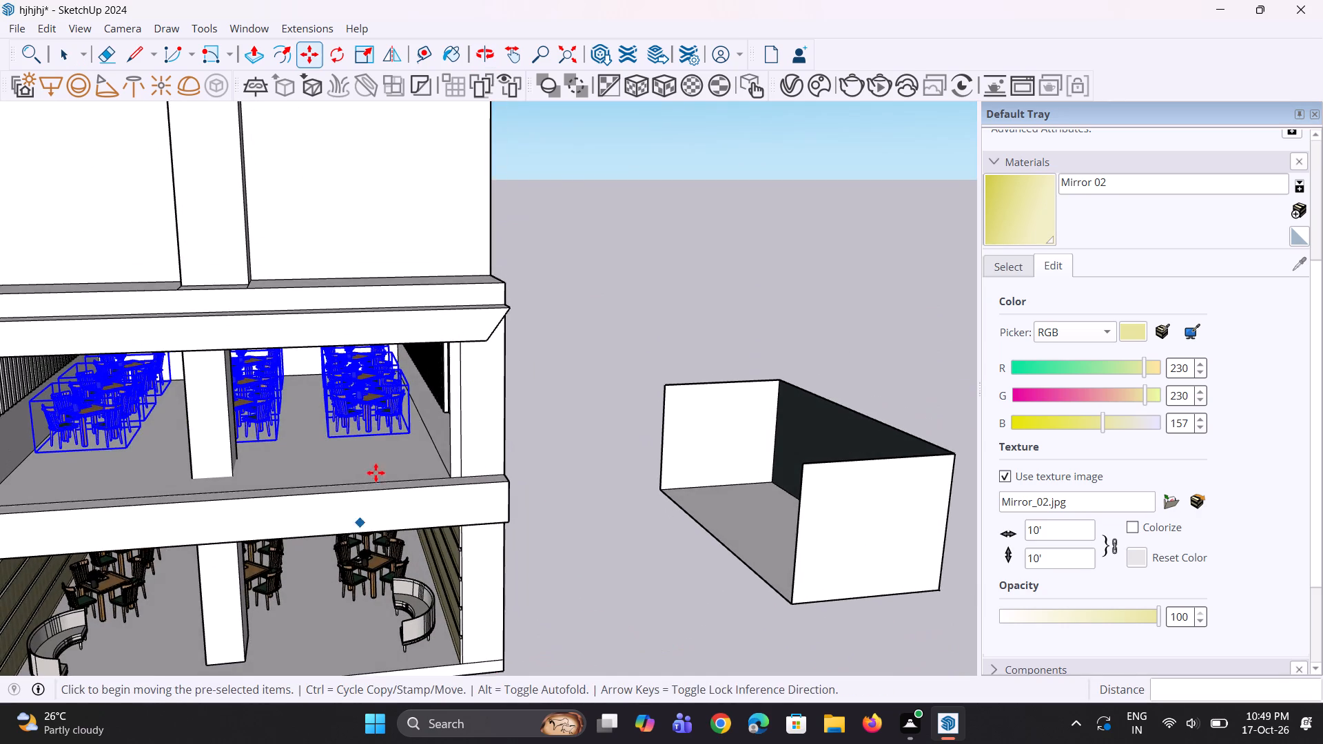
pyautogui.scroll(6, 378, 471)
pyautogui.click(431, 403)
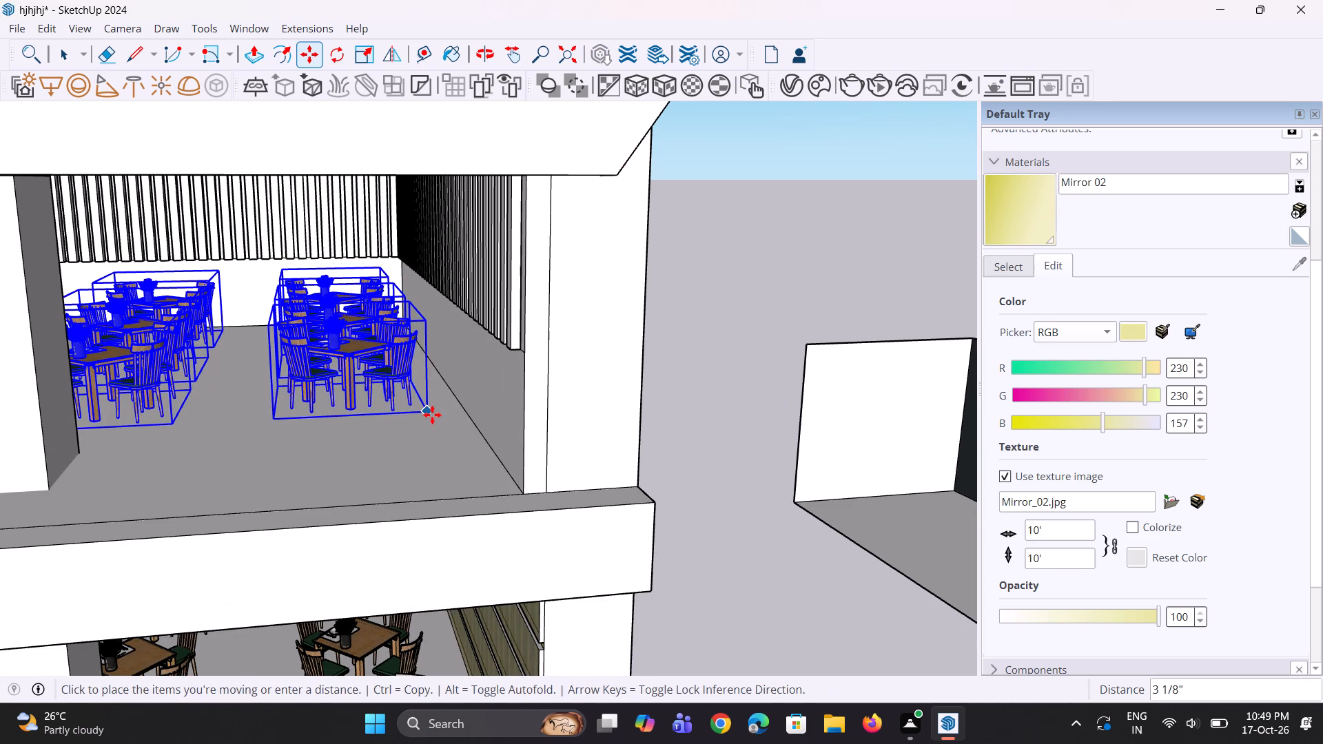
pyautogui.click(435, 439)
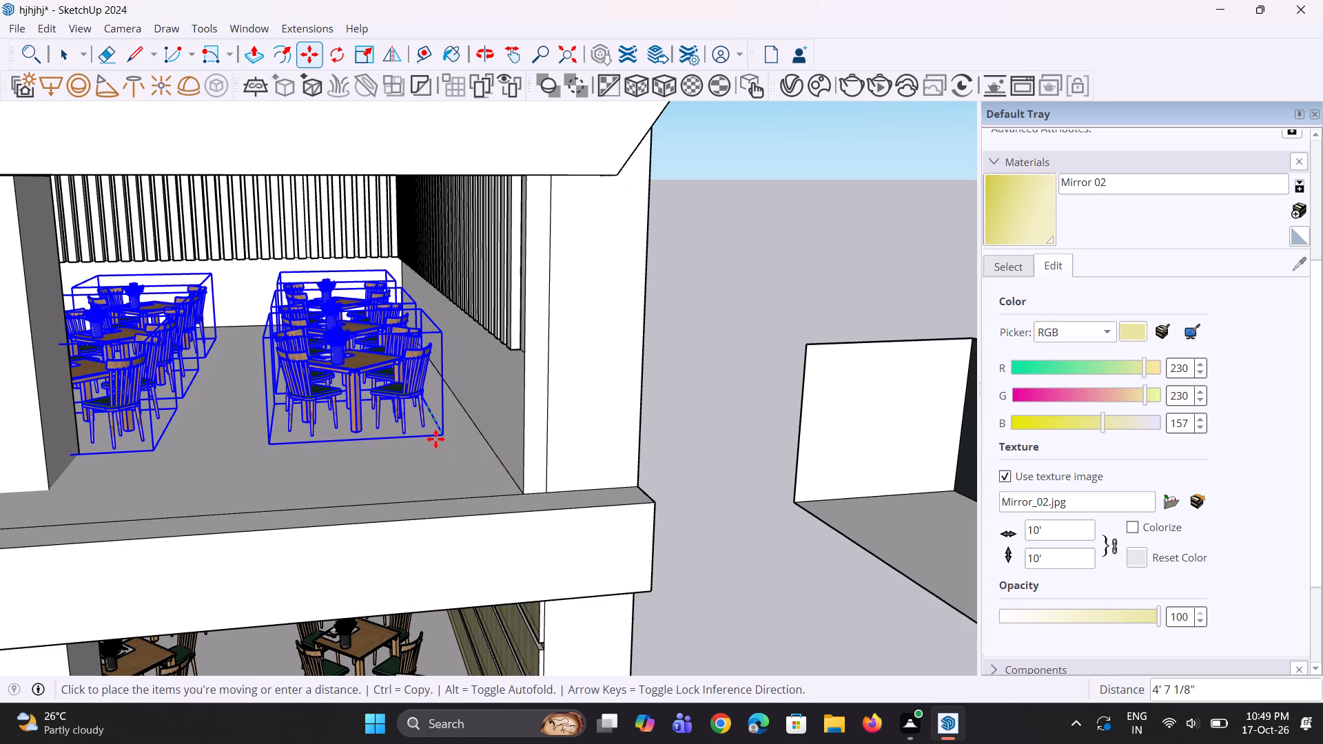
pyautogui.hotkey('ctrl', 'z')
# Copy the upper floor's front row of three table sets about 9' 5" forward and clear the selection.
pyautogui.scroll(1, 422, 442)
pyautogui.scroll(-5, 422, 442)
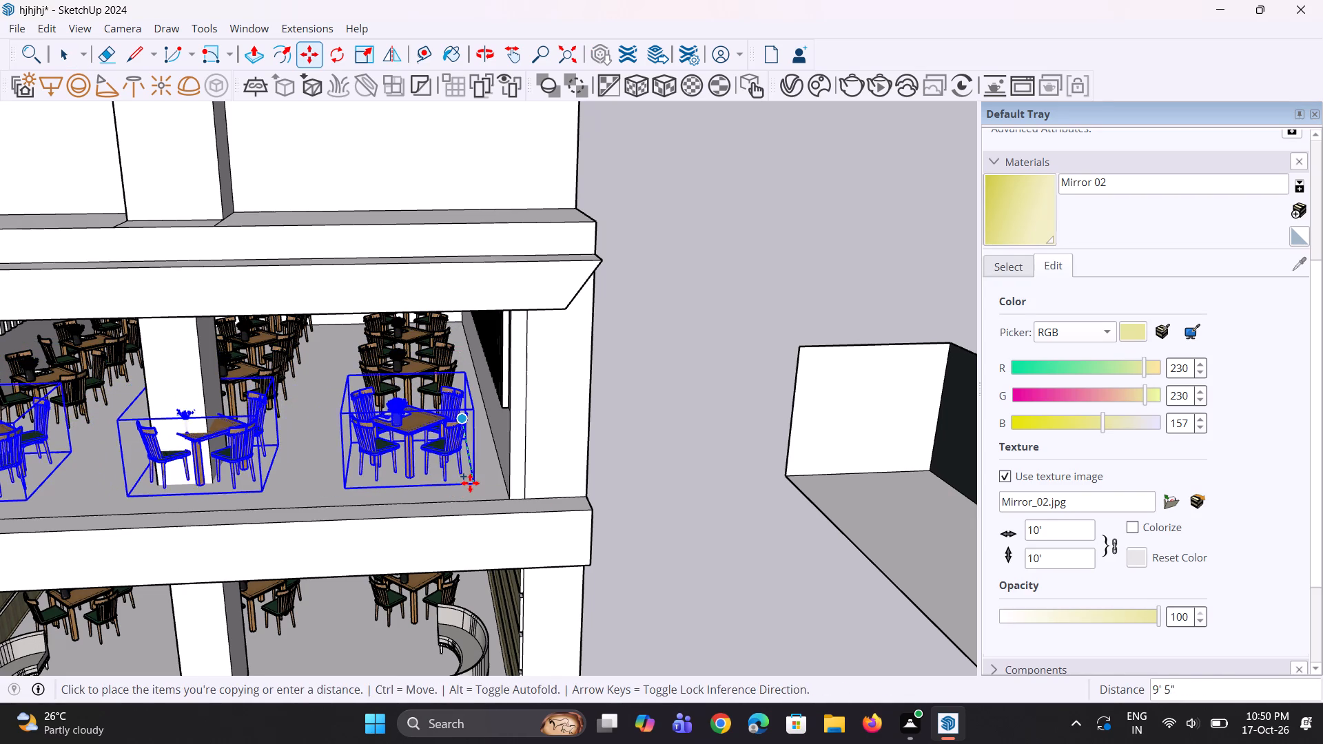
pyautogui.click(470, 483)
pyautogui.moveTo(459, 490); pyautogui.dragTo(441, 484, button='middle')
pyautogui.press('space')
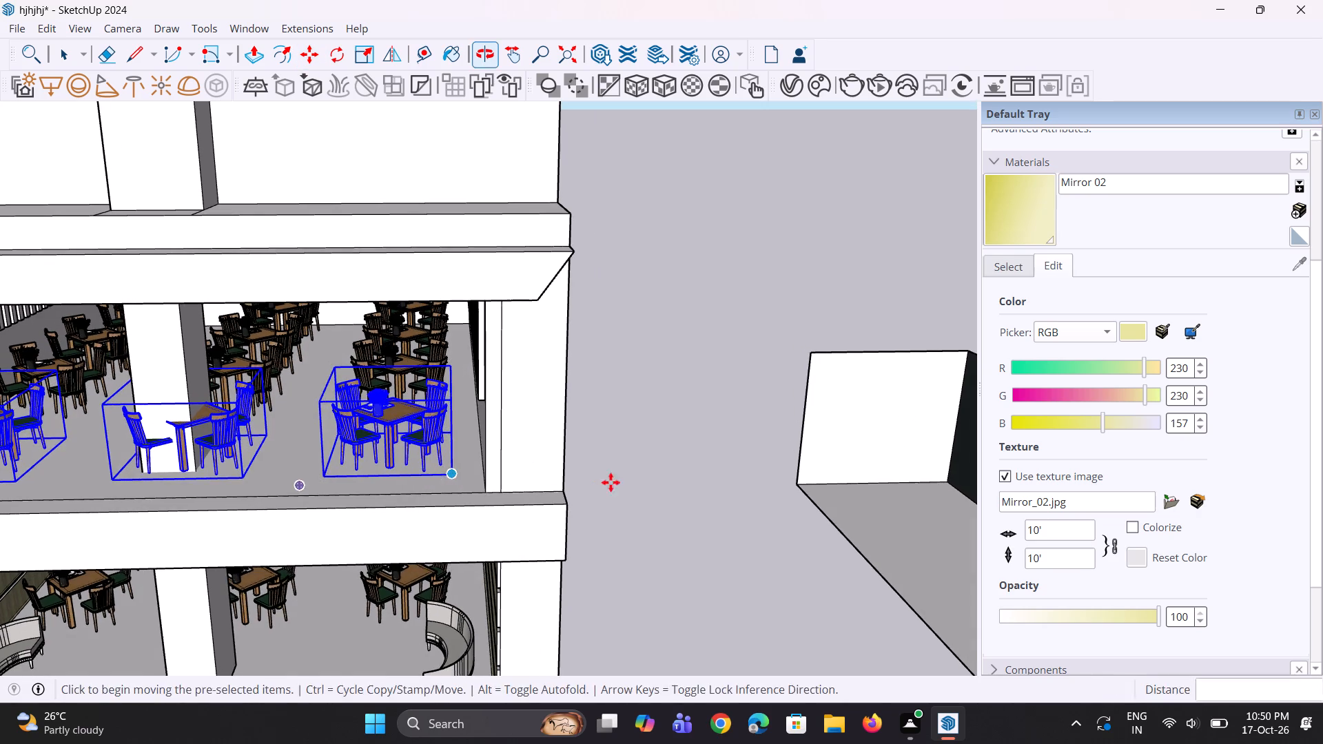
pyautogui.press('space')
pyautogui.click(677, 494)
# Delete the copied table set that overlaps the upper floor's front column.
pyautogui.scroll(2, 284, 433)
pyautogui.click(213, 442)
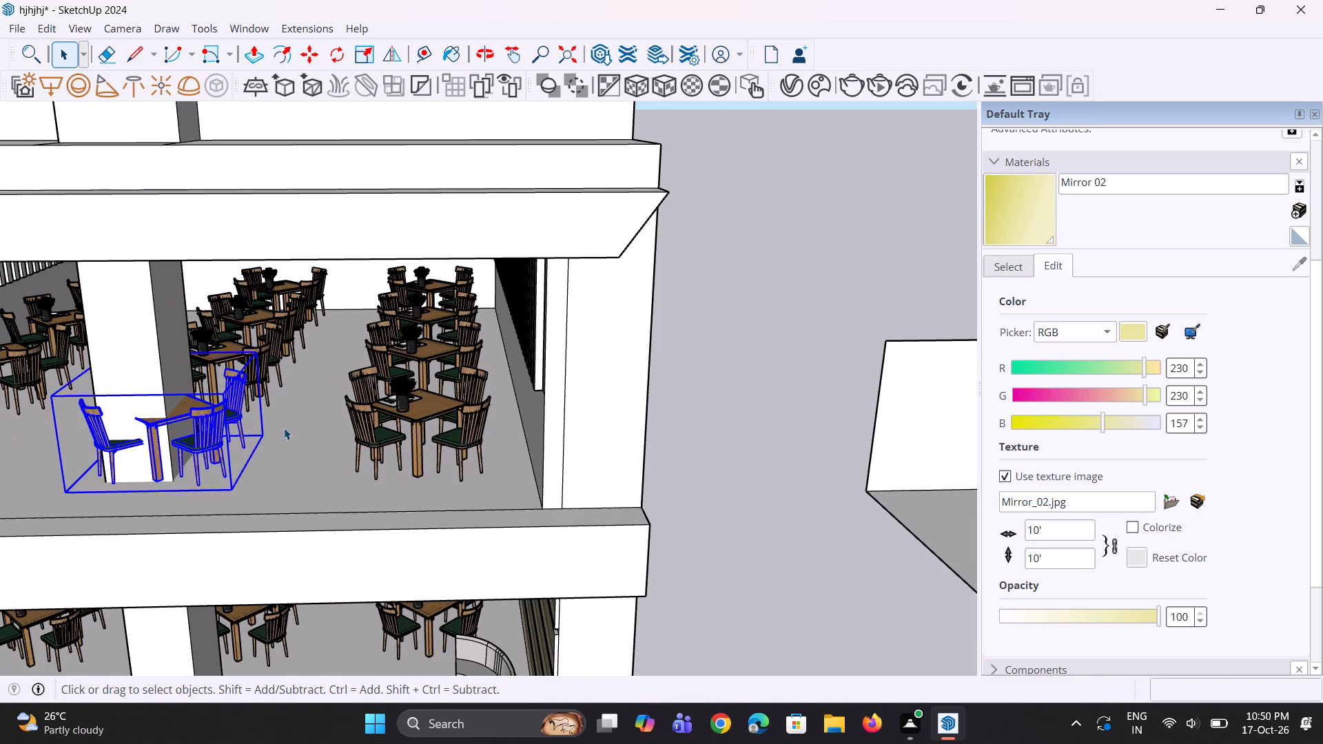
pyautogui.press('Delete')
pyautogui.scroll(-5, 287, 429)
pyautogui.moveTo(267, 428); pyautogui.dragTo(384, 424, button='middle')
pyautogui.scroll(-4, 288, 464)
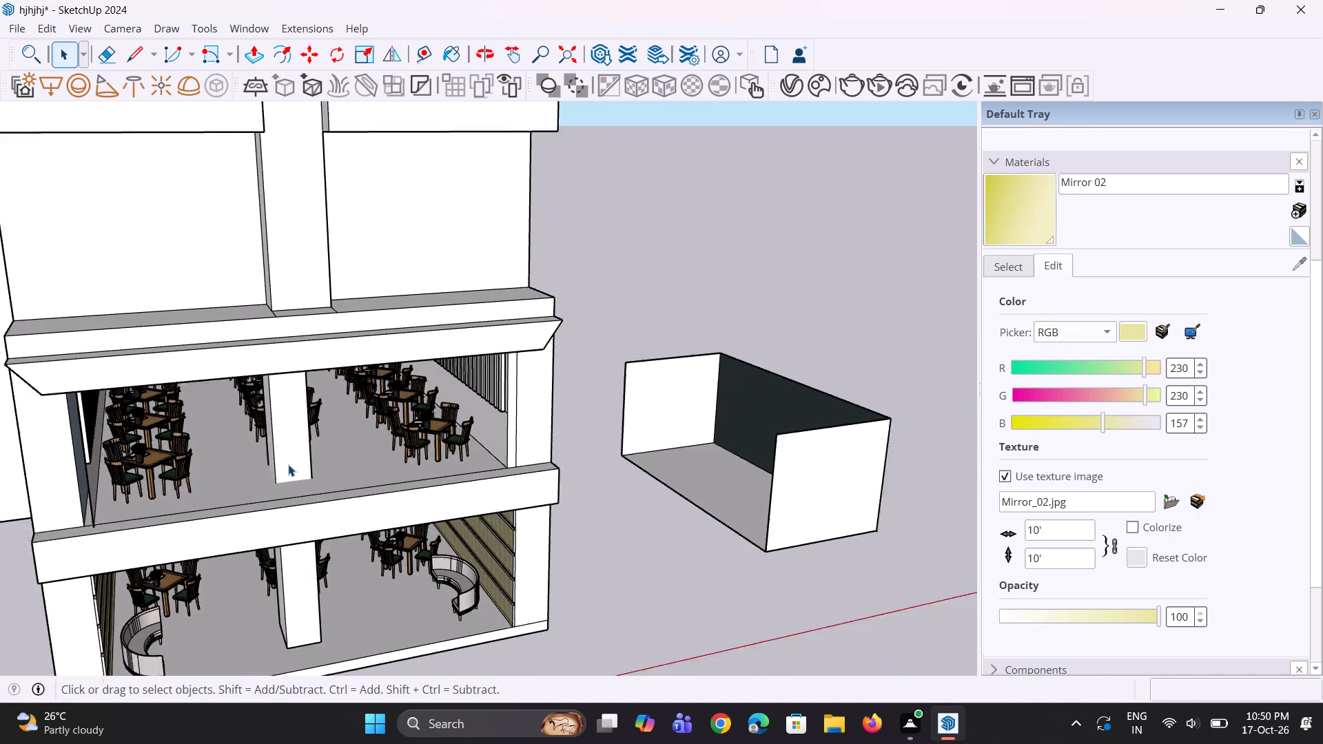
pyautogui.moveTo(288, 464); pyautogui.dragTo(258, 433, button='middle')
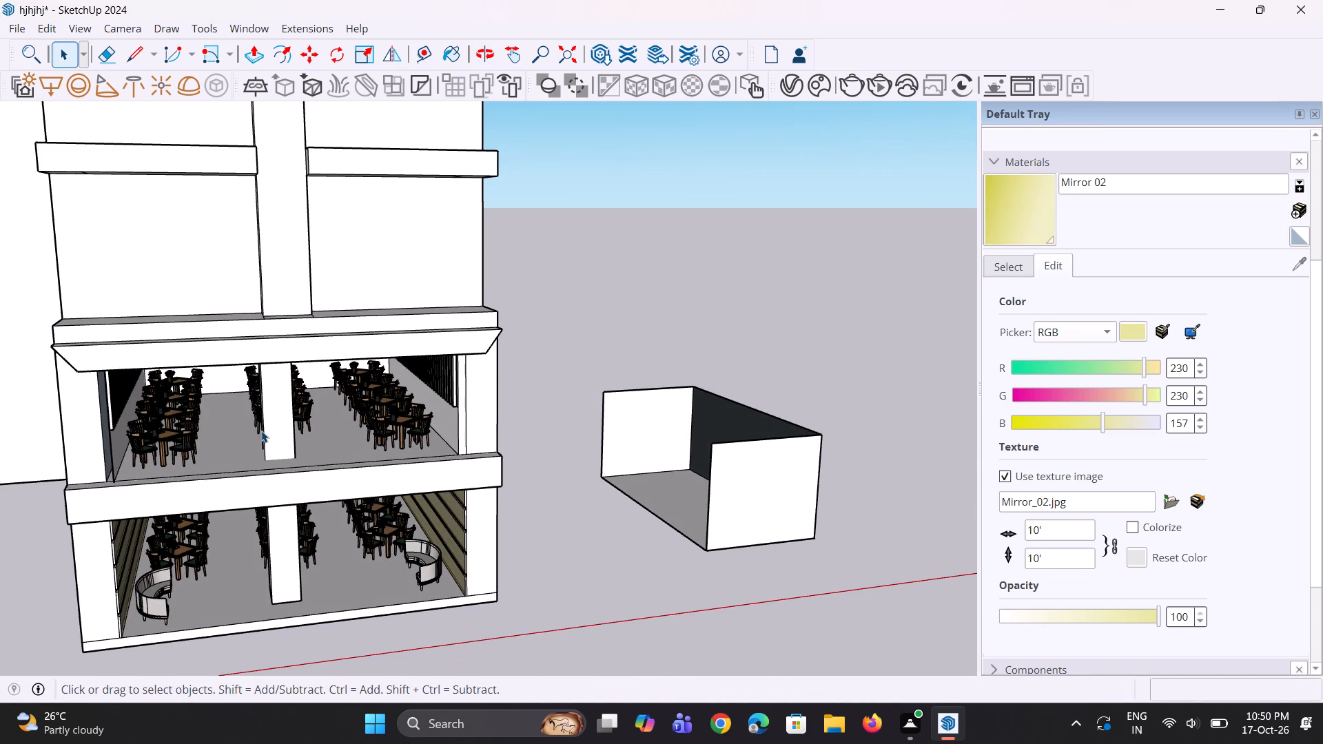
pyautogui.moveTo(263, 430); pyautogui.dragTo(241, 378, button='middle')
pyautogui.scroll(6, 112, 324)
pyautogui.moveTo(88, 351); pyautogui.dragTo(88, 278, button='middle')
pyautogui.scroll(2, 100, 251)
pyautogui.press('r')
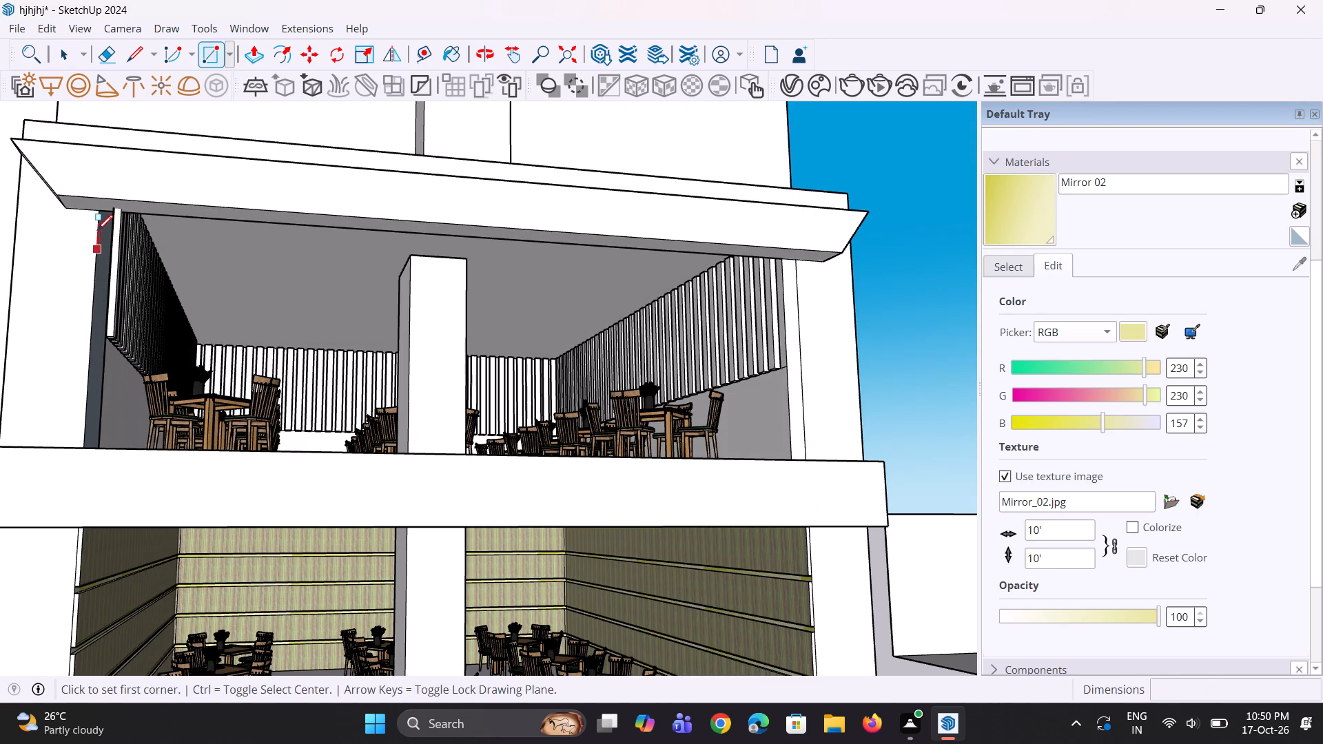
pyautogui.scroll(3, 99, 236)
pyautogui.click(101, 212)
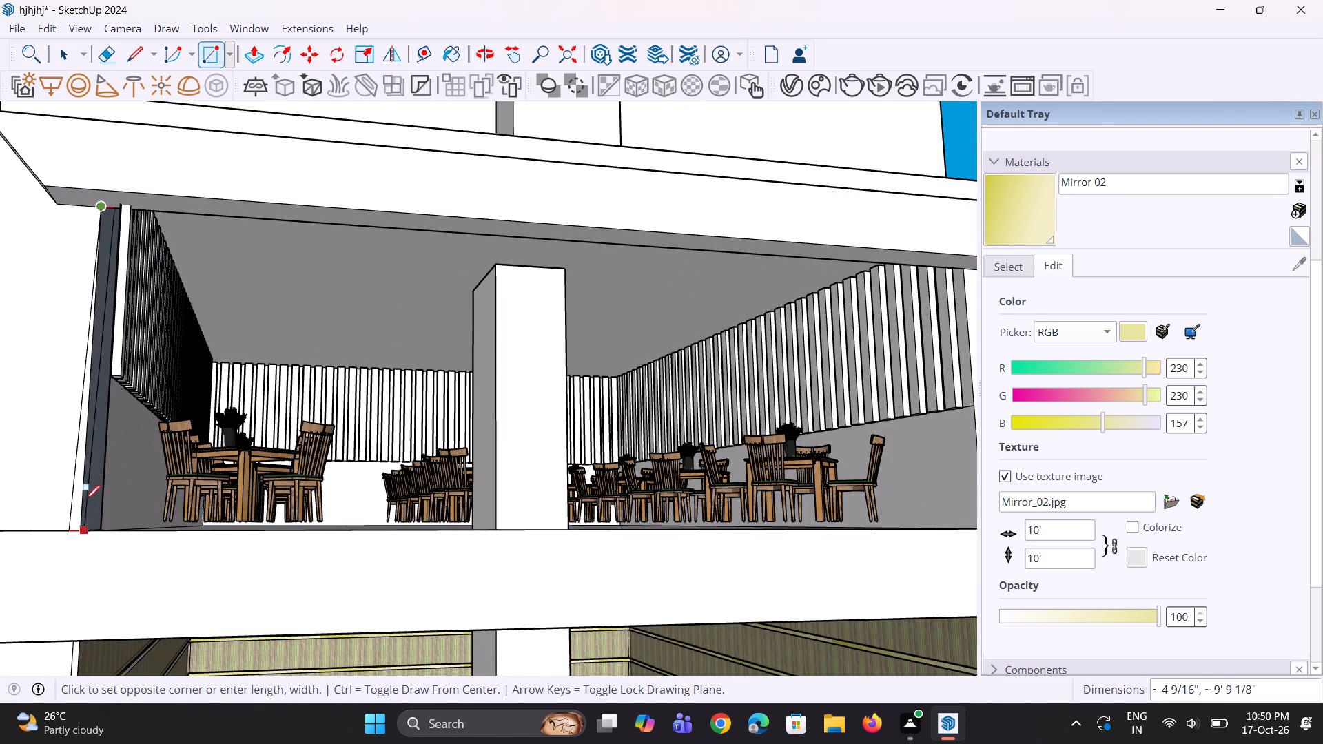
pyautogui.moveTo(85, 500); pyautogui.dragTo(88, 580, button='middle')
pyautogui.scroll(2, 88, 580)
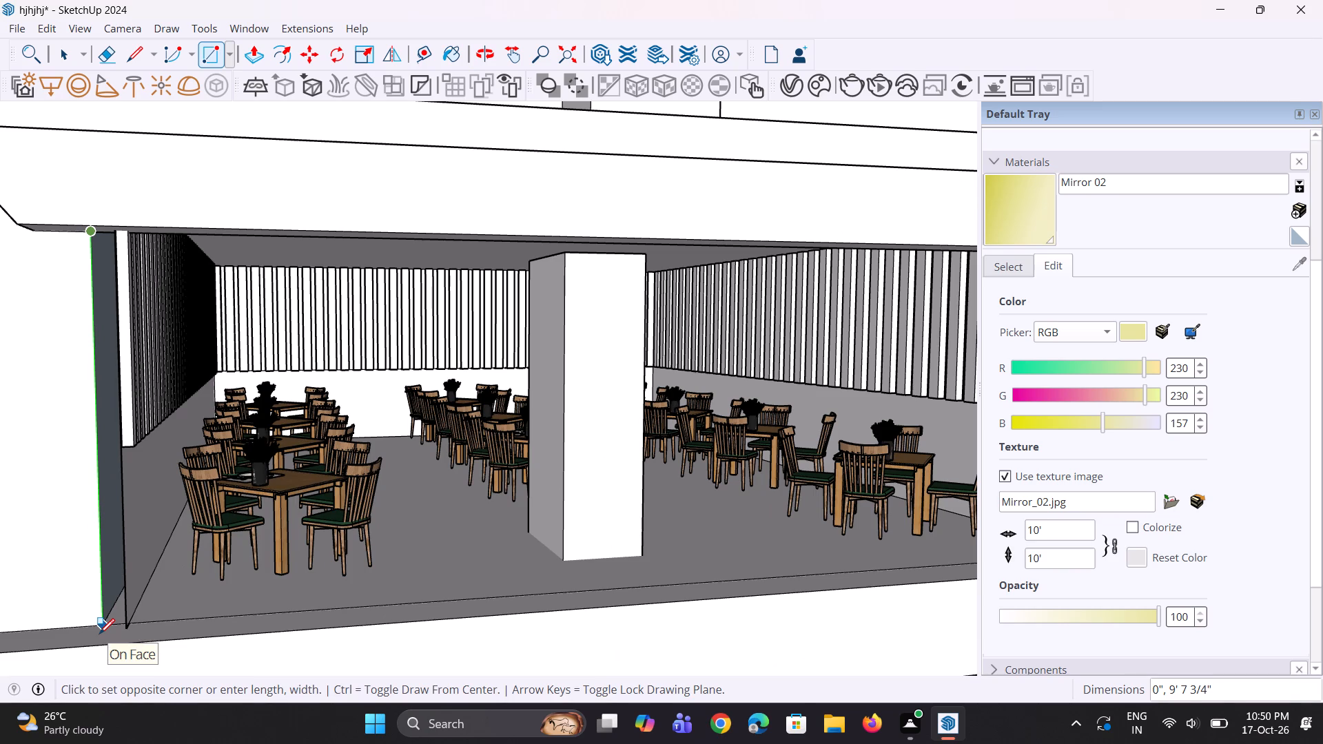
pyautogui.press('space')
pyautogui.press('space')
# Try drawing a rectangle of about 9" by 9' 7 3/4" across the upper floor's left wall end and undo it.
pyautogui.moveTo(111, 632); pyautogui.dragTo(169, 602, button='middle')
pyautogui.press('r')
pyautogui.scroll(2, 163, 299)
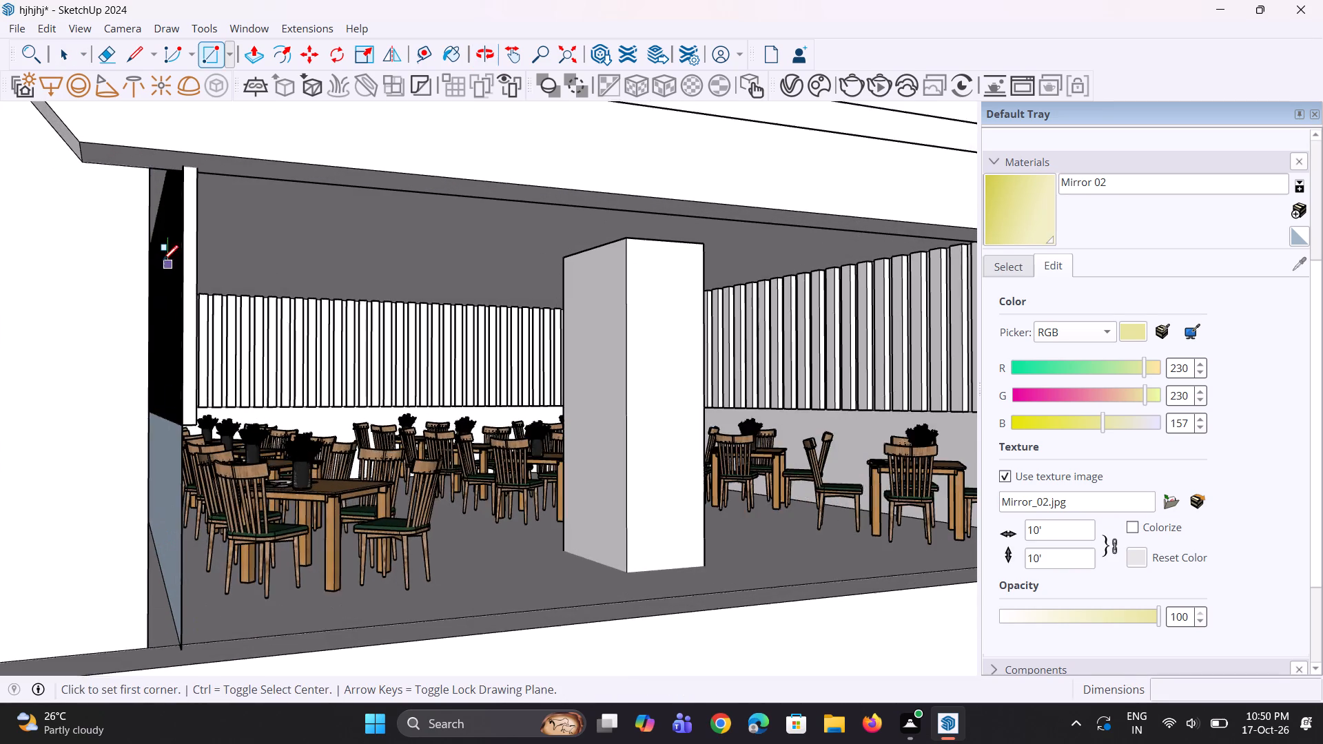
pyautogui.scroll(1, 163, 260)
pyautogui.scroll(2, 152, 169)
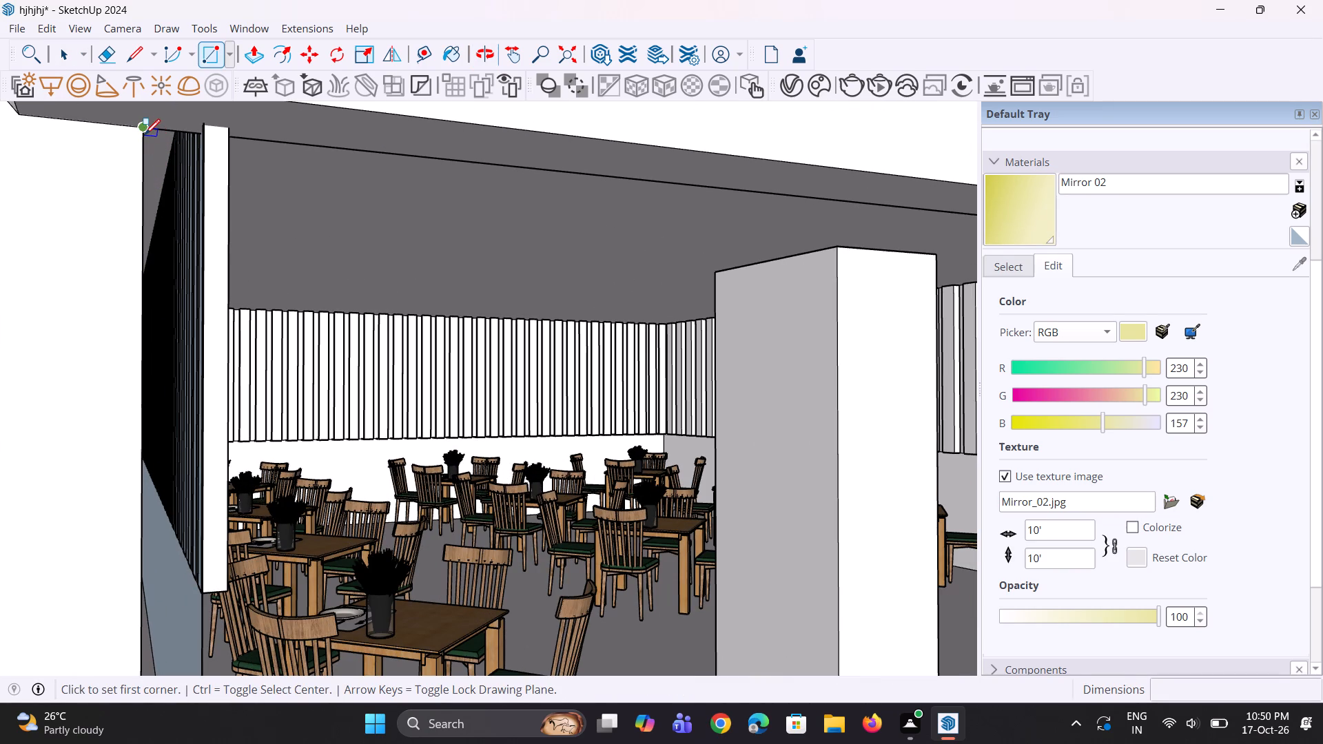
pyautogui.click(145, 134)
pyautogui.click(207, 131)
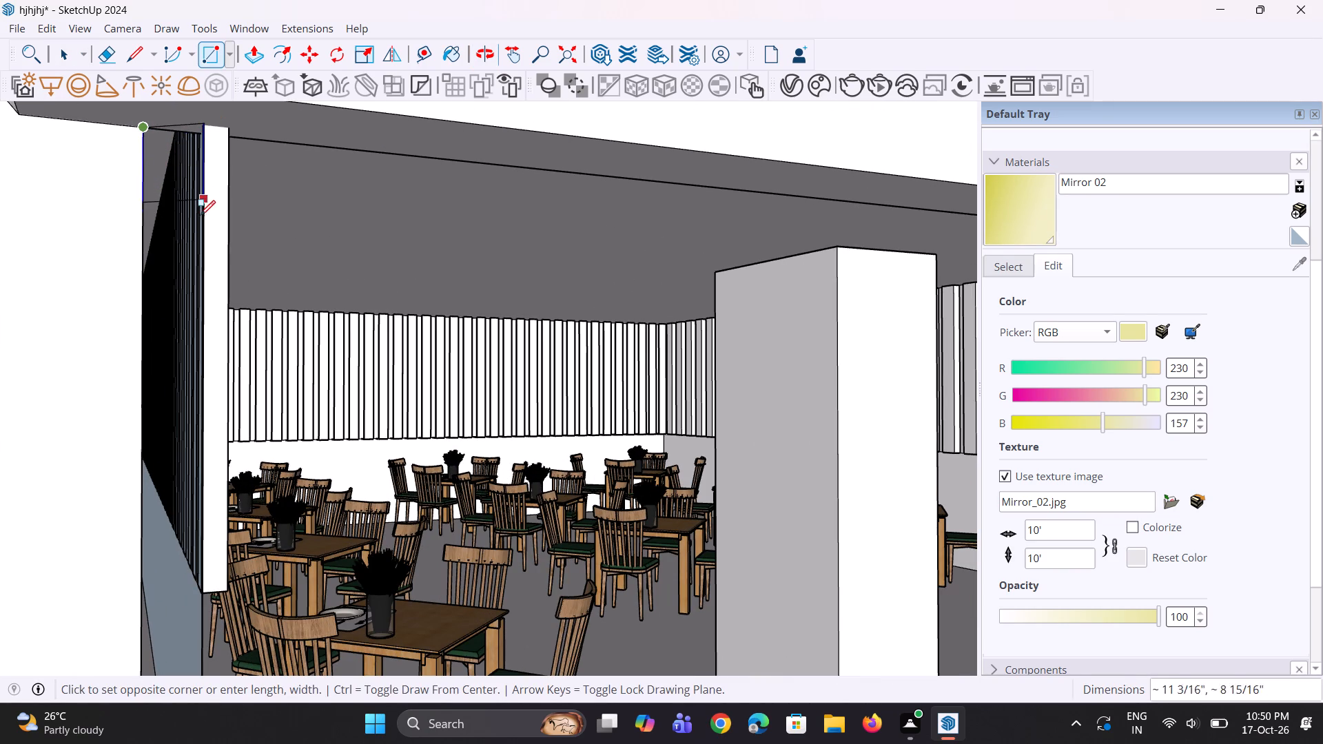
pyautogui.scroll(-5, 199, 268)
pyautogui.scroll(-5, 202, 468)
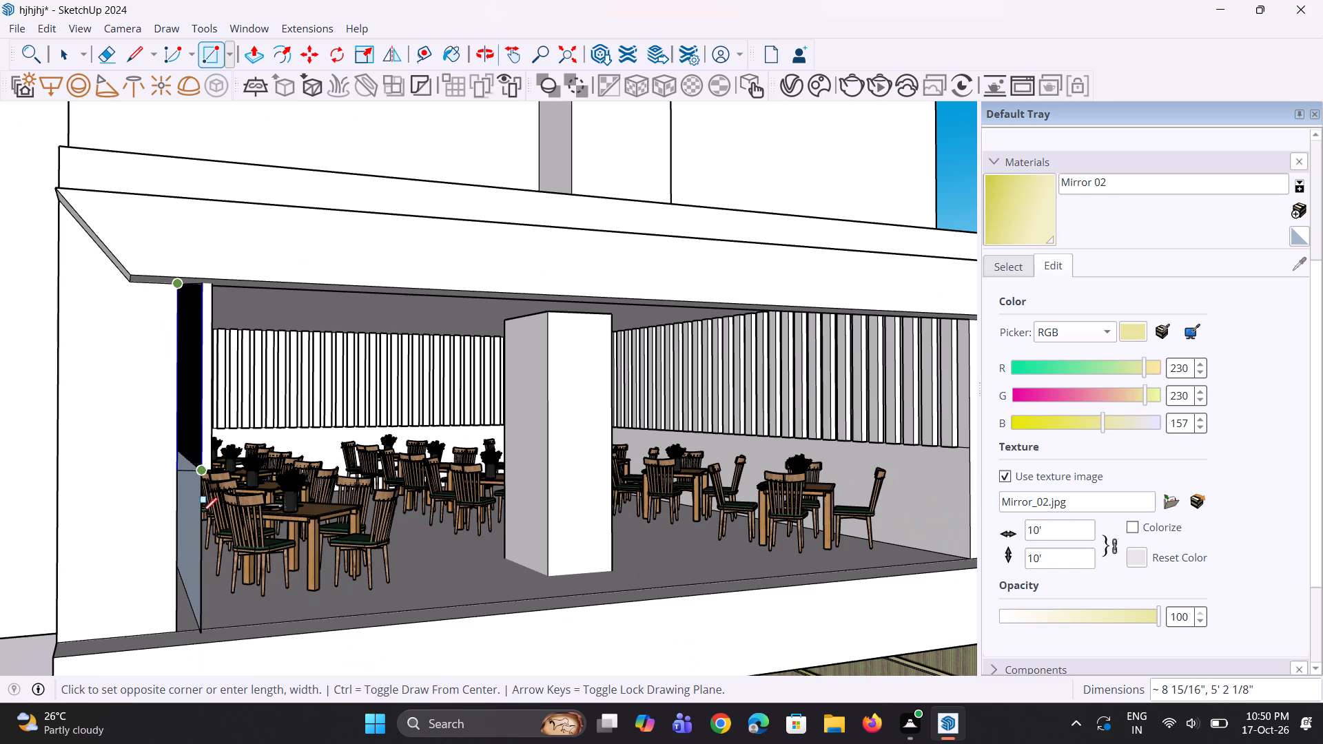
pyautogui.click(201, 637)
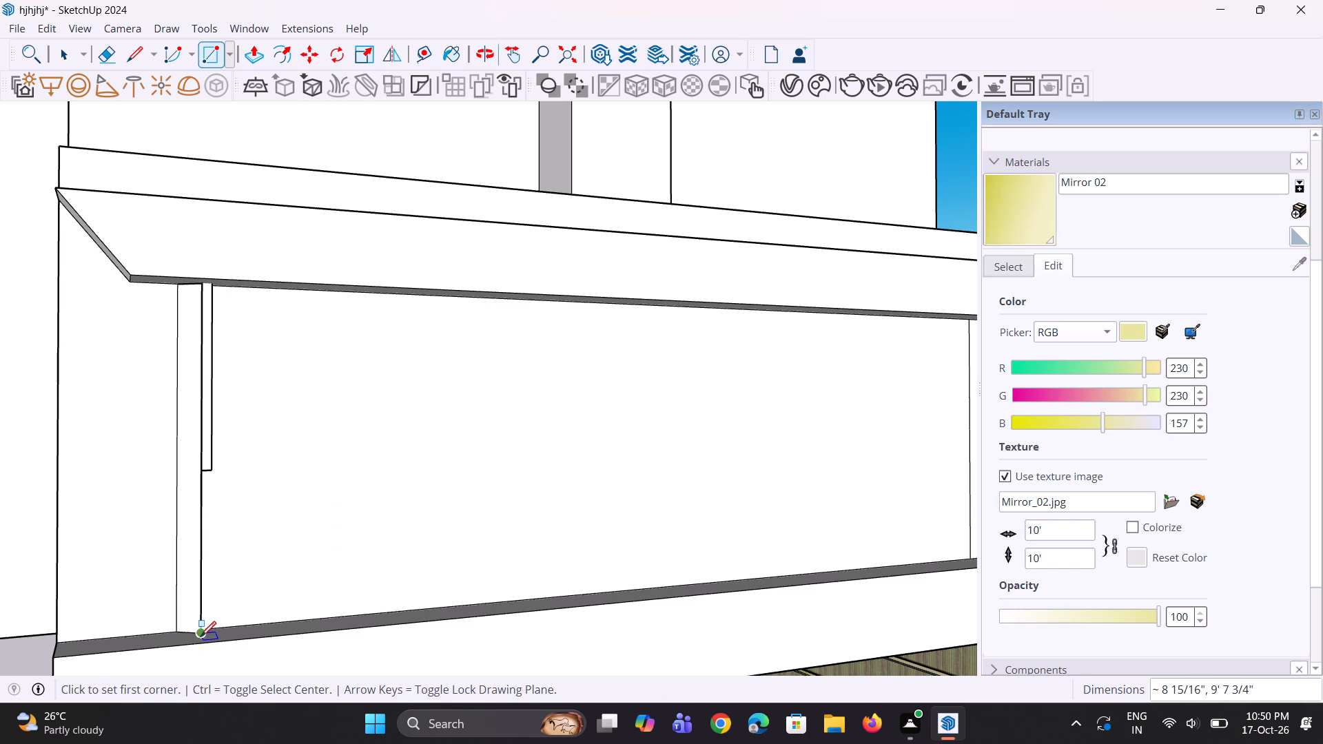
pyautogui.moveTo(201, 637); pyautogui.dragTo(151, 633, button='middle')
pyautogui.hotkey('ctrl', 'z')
# Delete the frontmost vertical slat at the front end of the upper floor's left wall.
pyautogui.moveTo(243, 555); pyautogui.dragTo(411, 526, button='middle')
pyautogui.scroll(2, 453, 373)
pyautogui.press('space')
pyautogui.click(449, 398)
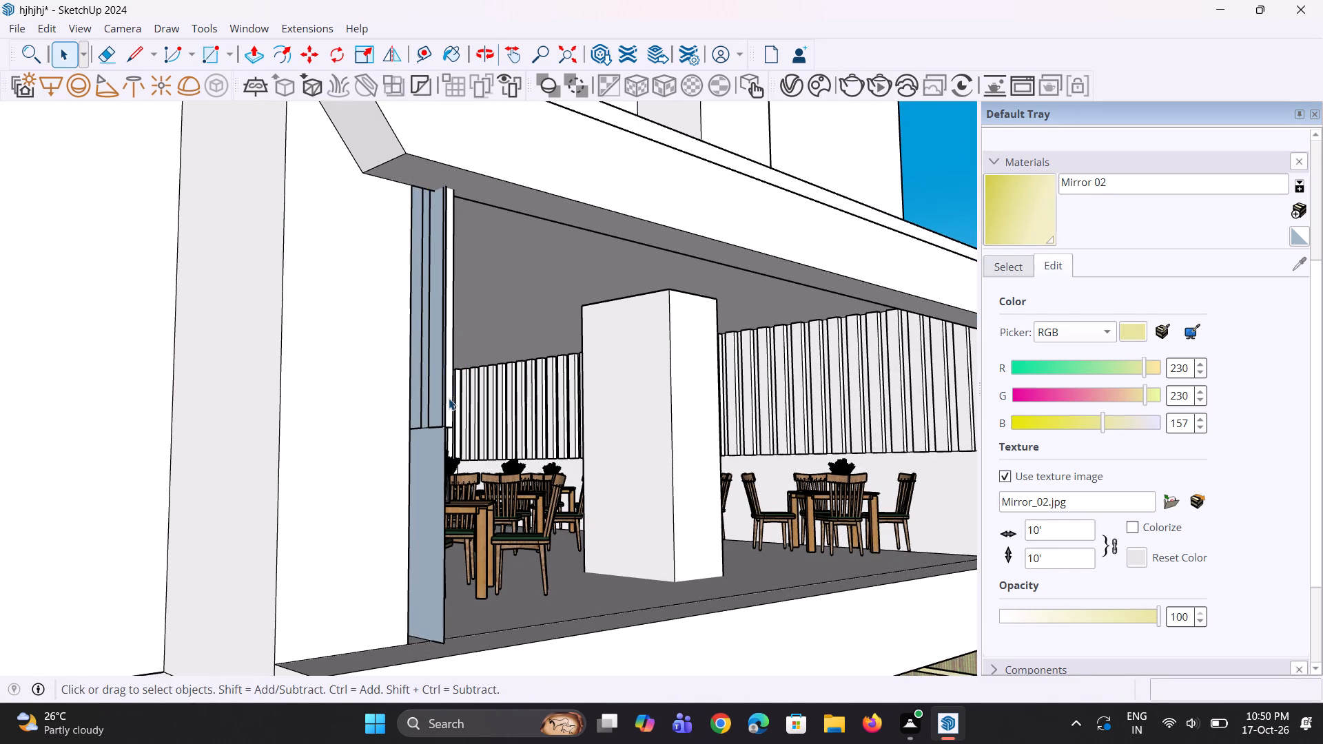
pyautogui.press('Delete')
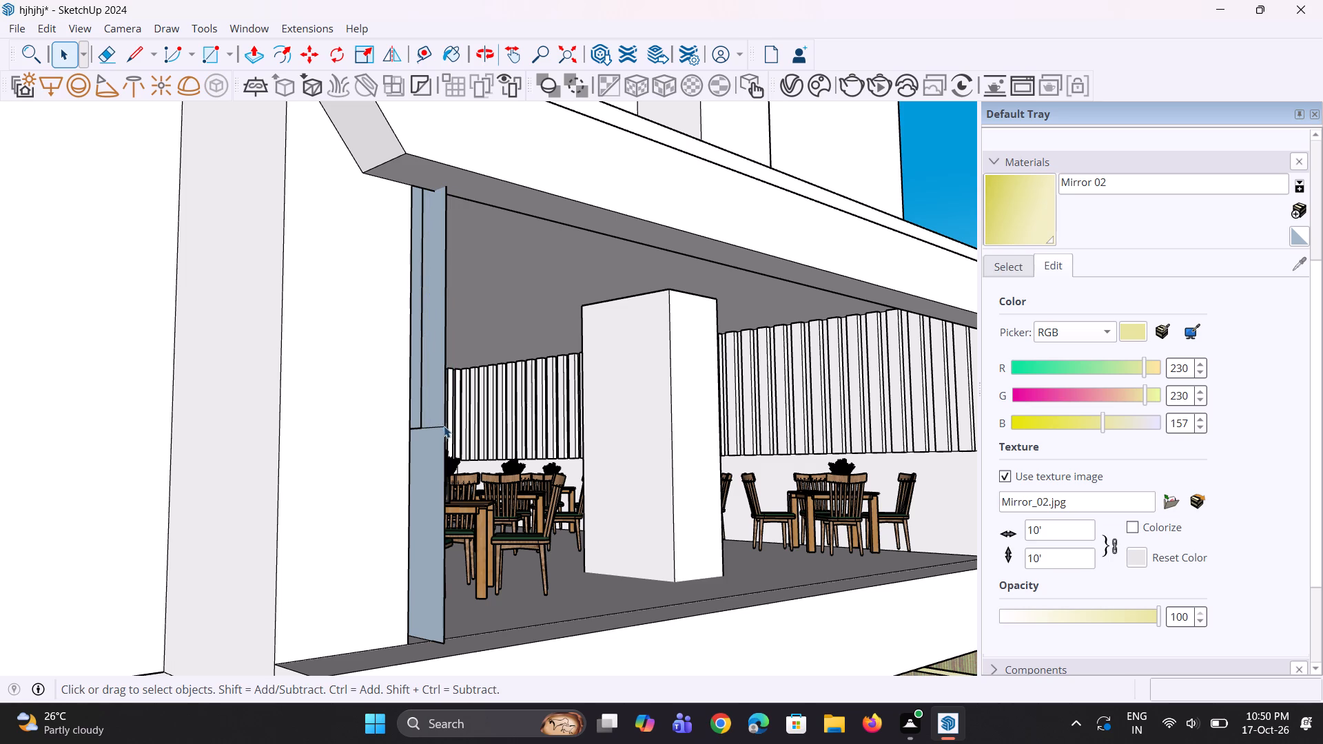
# Move the vertical edge below the slats at the left wall's front end by 5" to the floor's edge line.
pyautogui.moveTo(444, 426); pyautogui.dragTo(360, 443, button='middle')
pyautogui.scroll(-3, 272, 462)
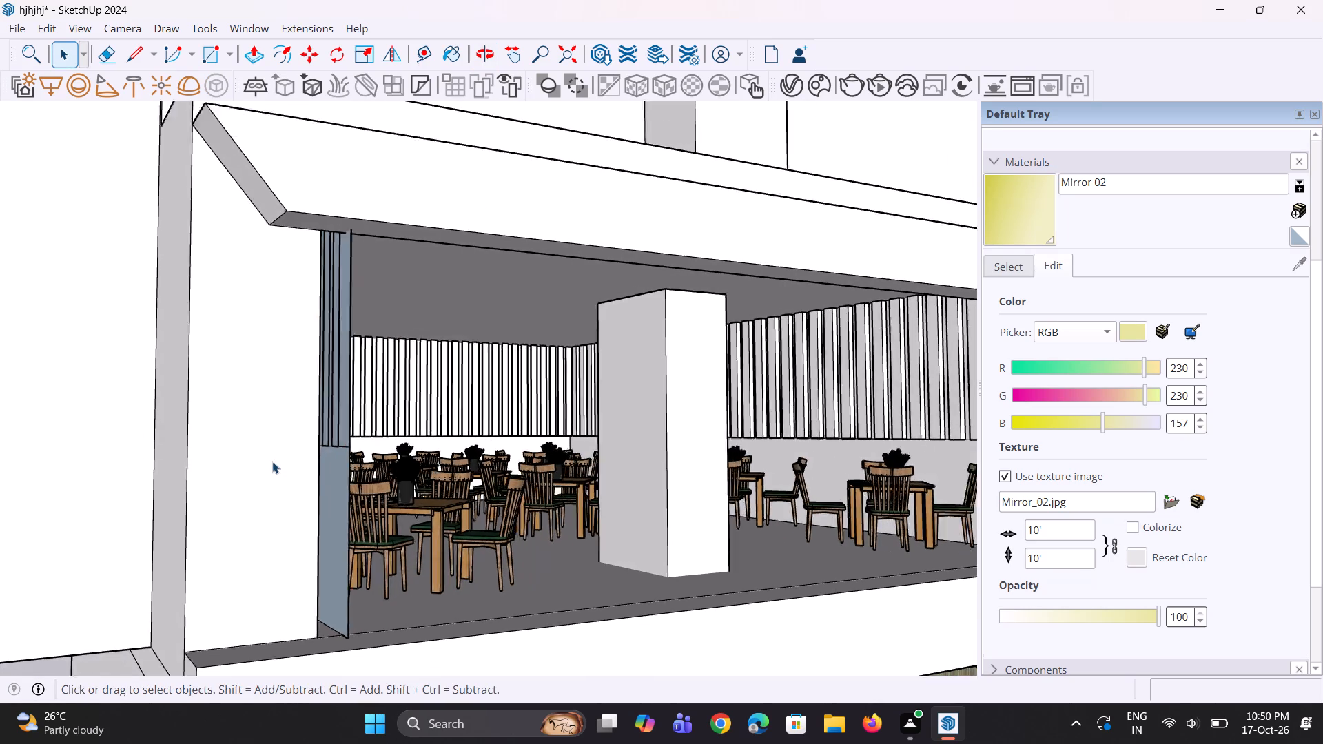
pyautogui.scroll(-3, 272, 462)
pyautogui.moveTo(265, 488); pyautogui.dragTo(213, 515, button='middle')
pyautogui.scroll(-5, 235, 496)
pyautogui.moveTo(236, 531); pyautogui.dragTo(232, 532, button='middle')
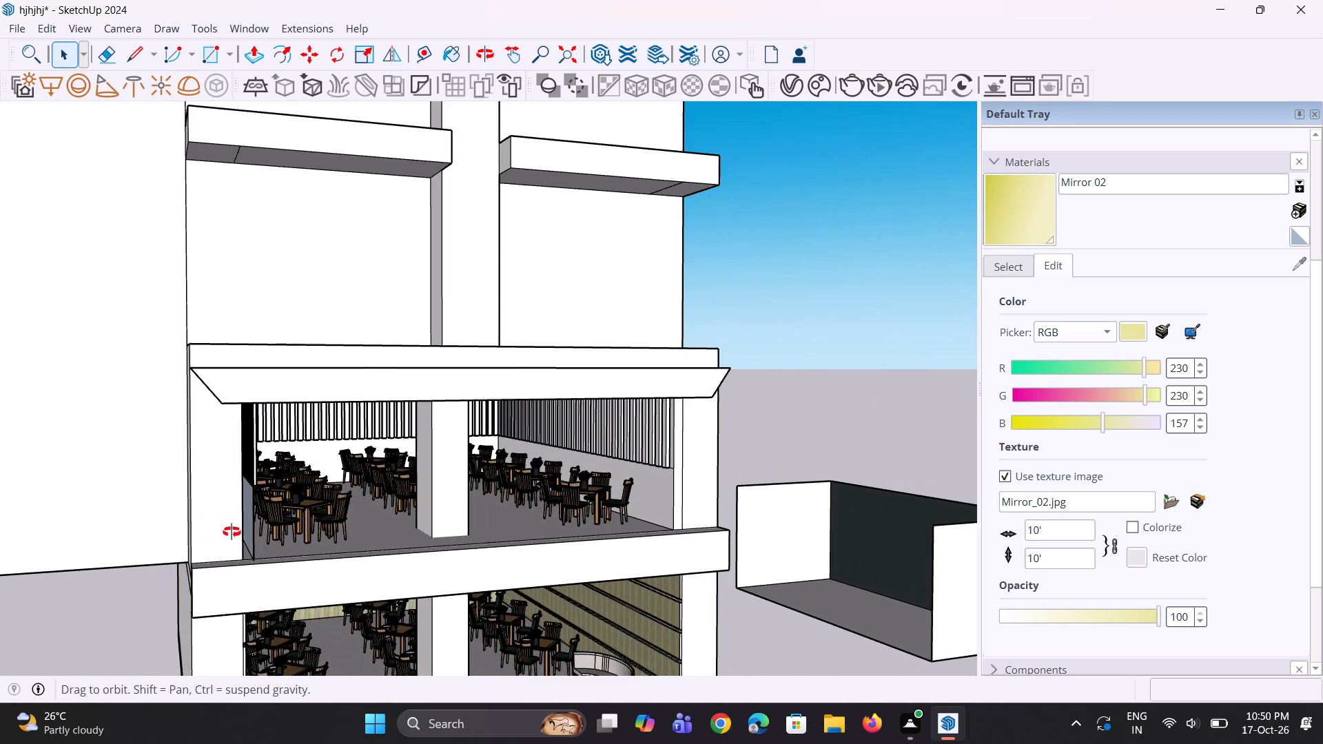
pyautogui.moveTo(232, 532); pyautogui.dragTo(54, 524, button='middle')
pyautogui.scroll(5, 112, 499)
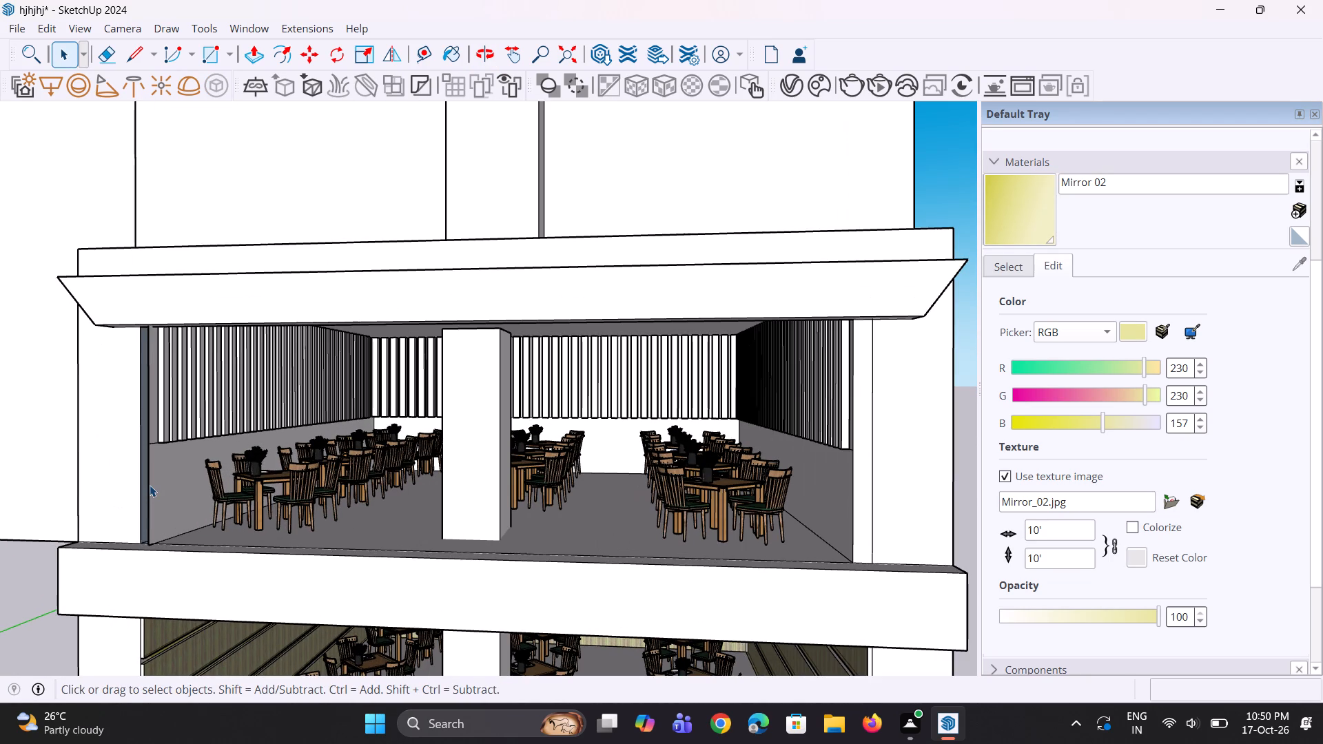
pyautogui.click(150, 485)
pyautogui.scroll(6, 146, 519)
pyautogui.press('m')
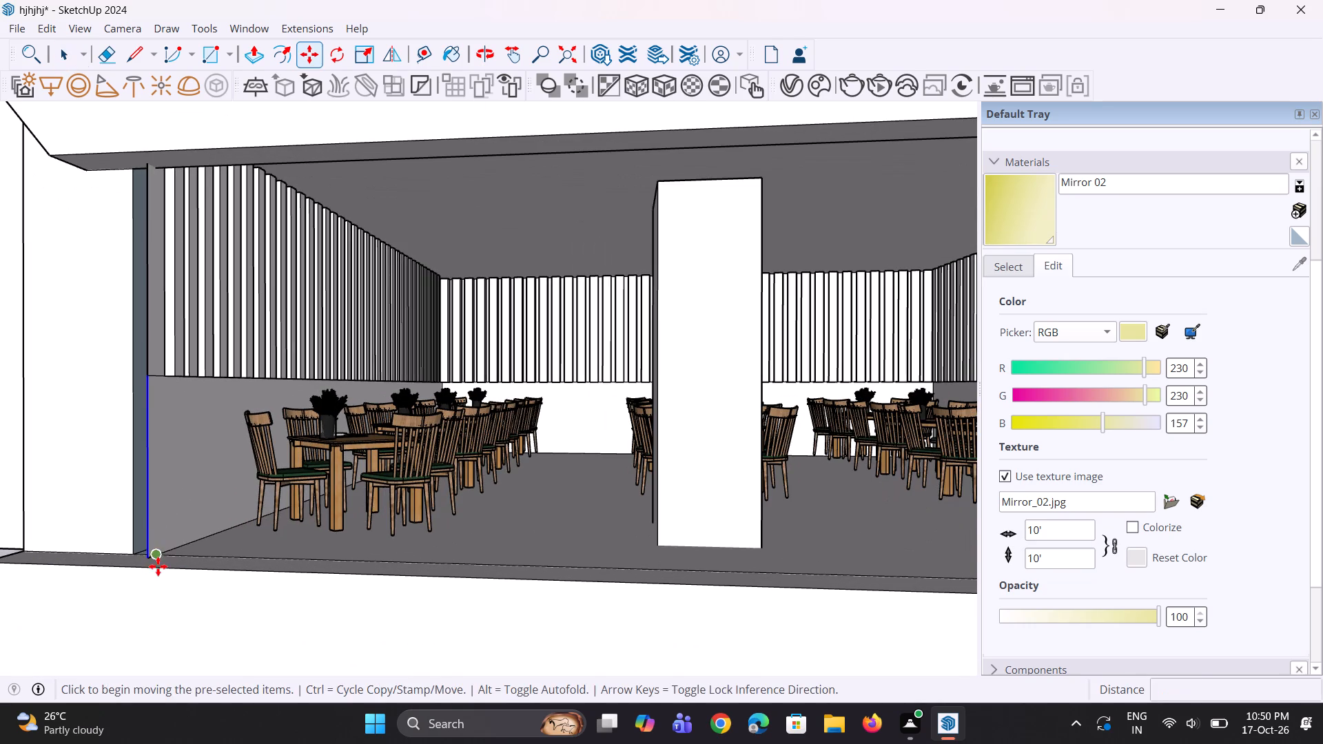
pyautogui.scroll(6, 158, 566)
pyautogui.moveTo(143, 550); pyautogui.dragTo(411, 580, button='middle')
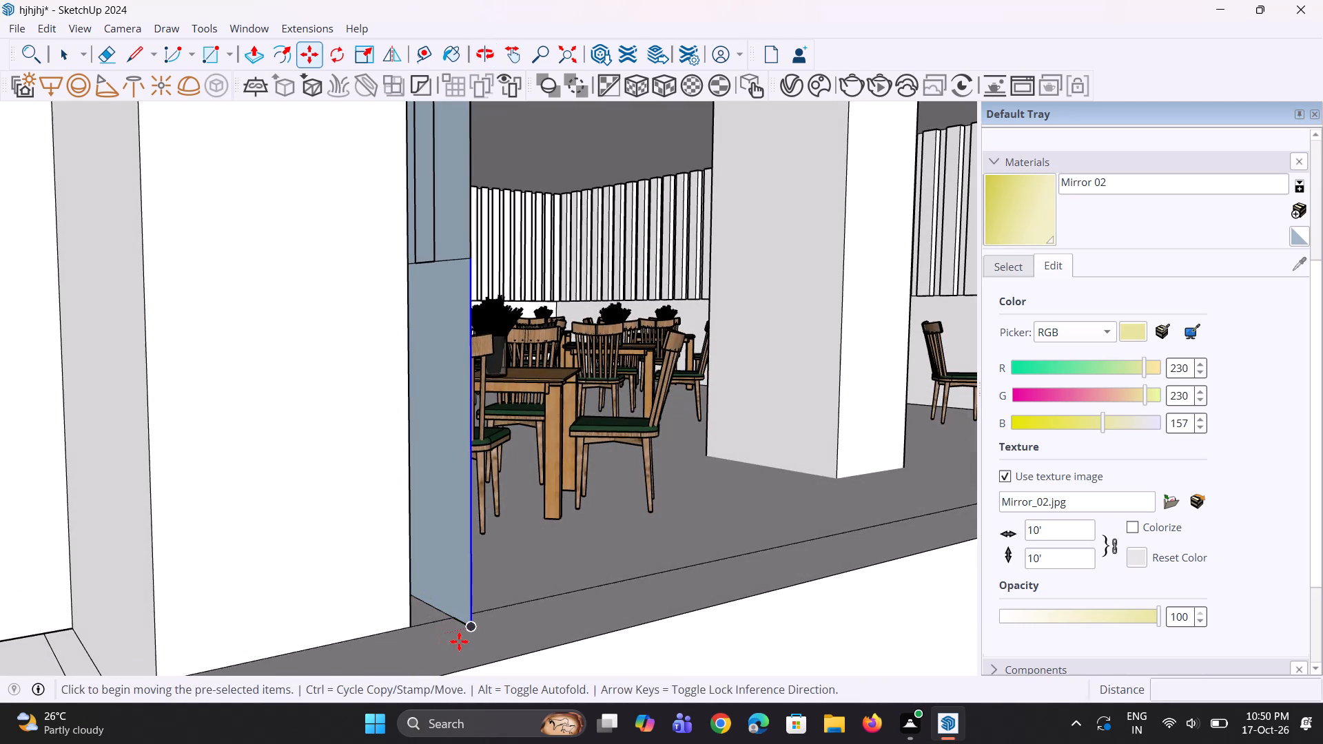
pyautogui.click(464, 627)
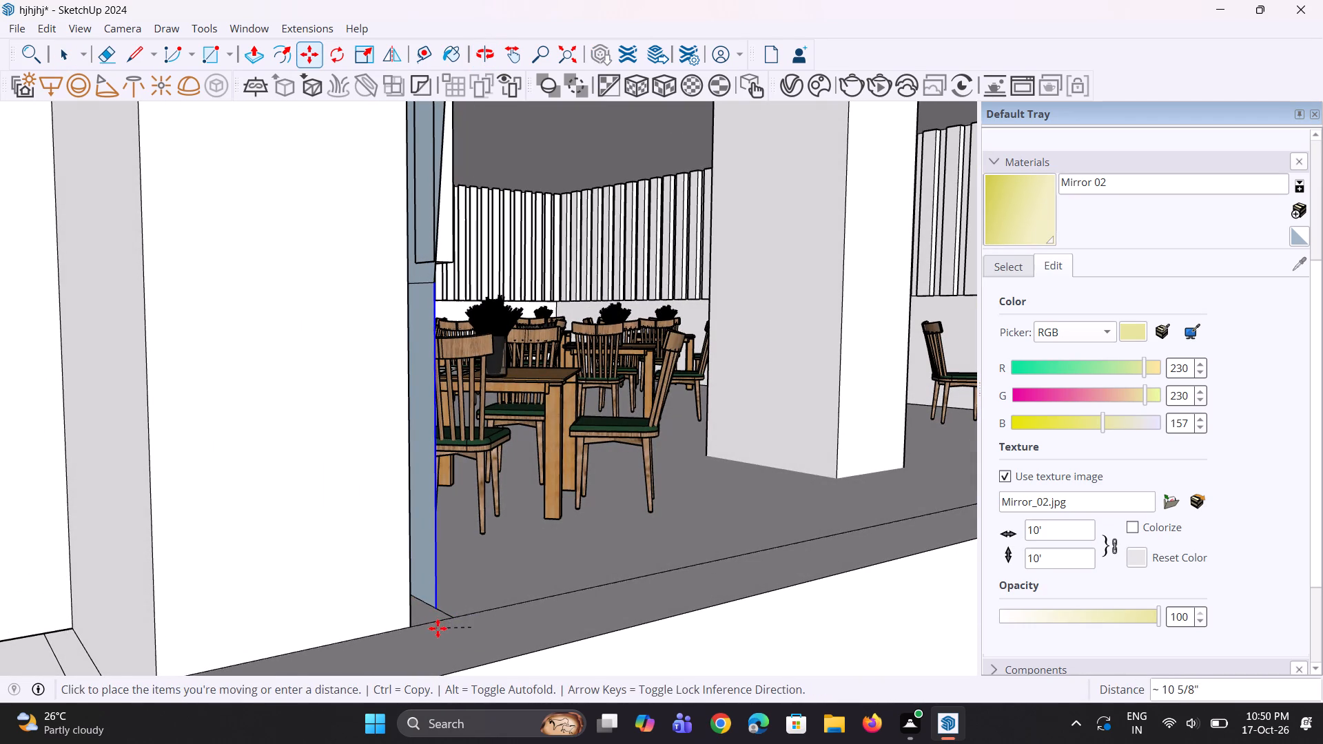
pyautogui.click(449, 622)
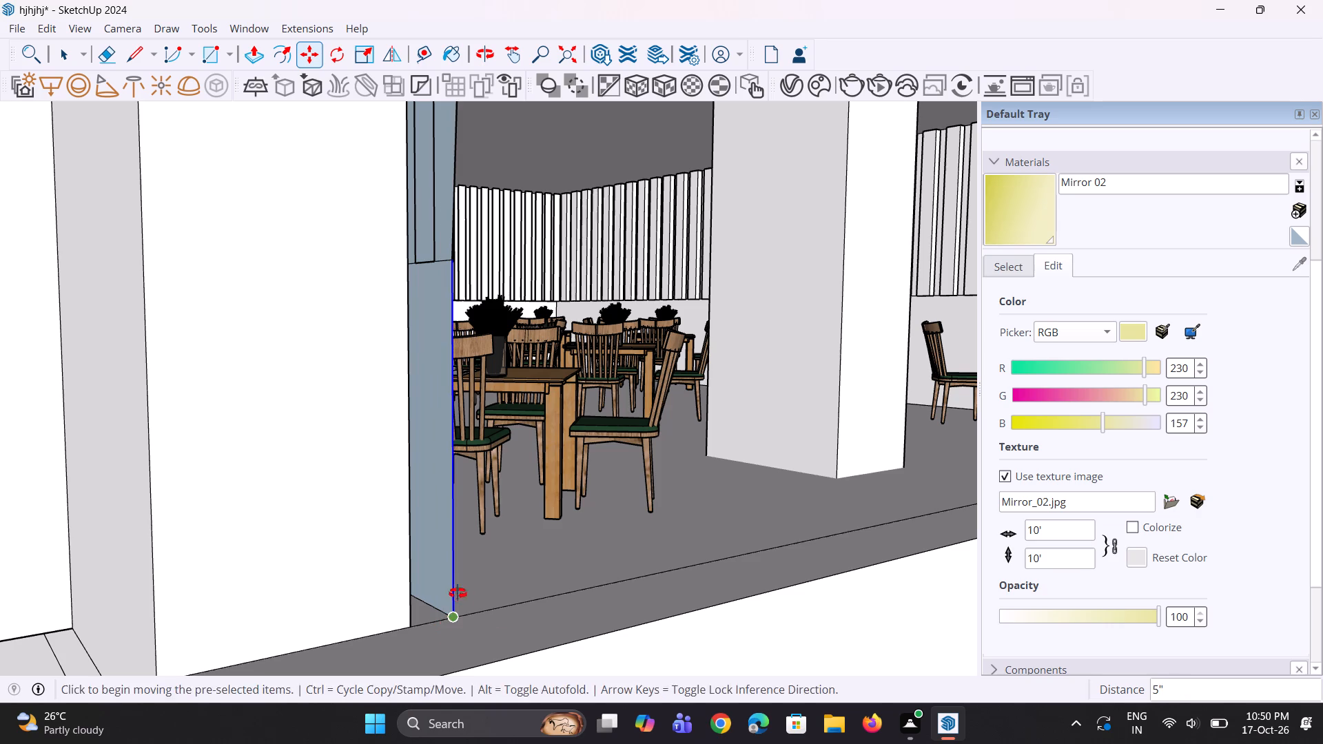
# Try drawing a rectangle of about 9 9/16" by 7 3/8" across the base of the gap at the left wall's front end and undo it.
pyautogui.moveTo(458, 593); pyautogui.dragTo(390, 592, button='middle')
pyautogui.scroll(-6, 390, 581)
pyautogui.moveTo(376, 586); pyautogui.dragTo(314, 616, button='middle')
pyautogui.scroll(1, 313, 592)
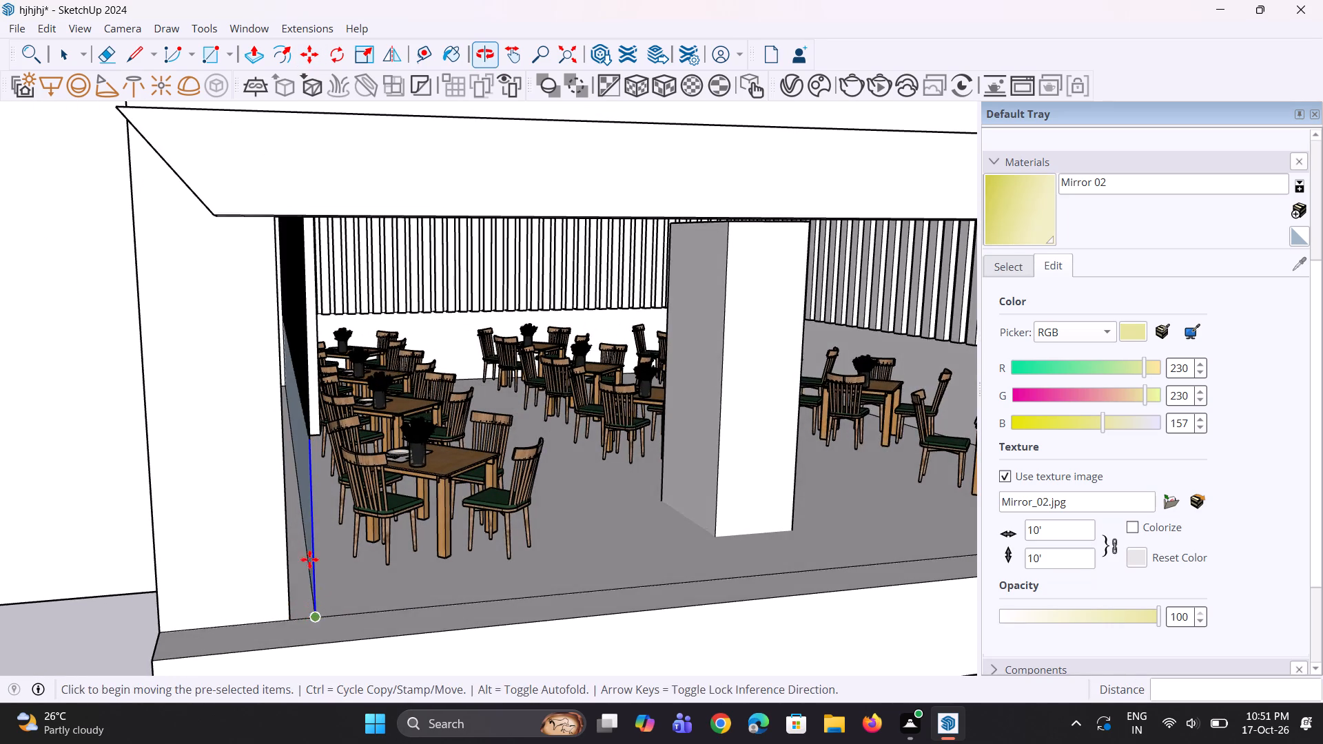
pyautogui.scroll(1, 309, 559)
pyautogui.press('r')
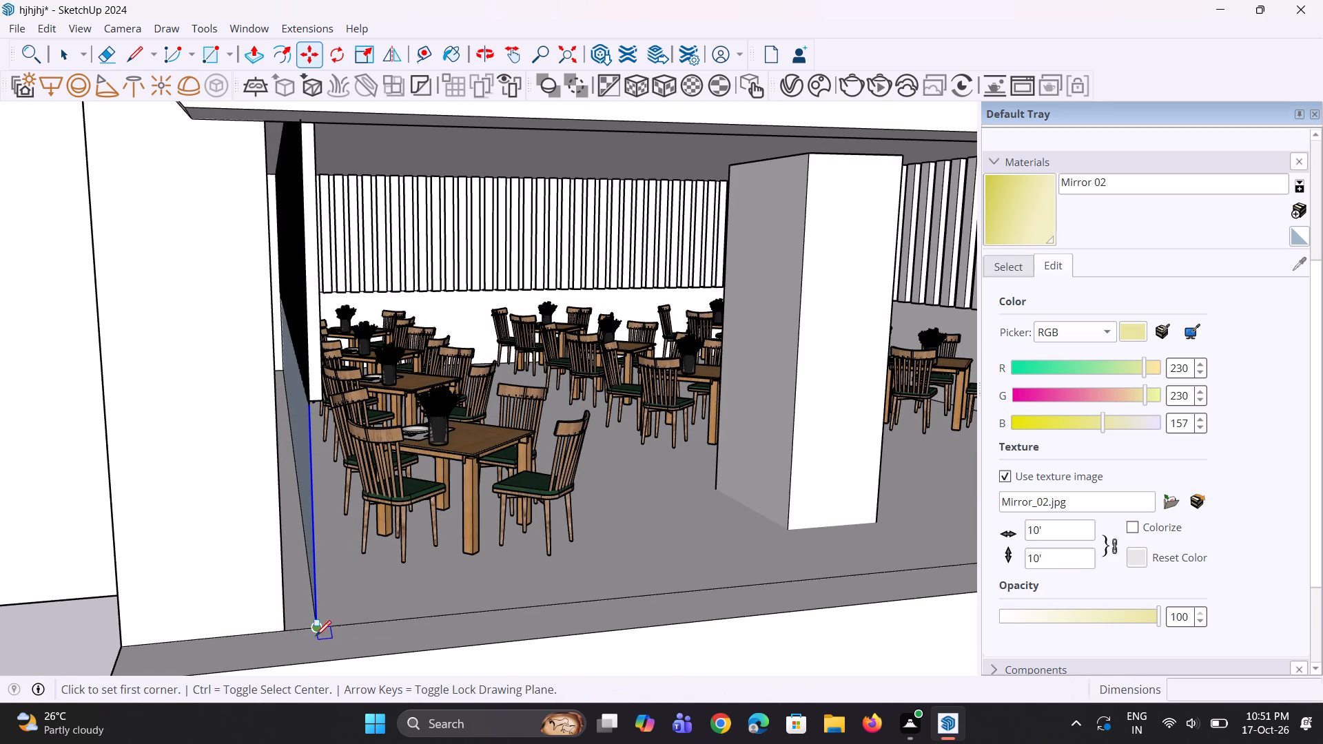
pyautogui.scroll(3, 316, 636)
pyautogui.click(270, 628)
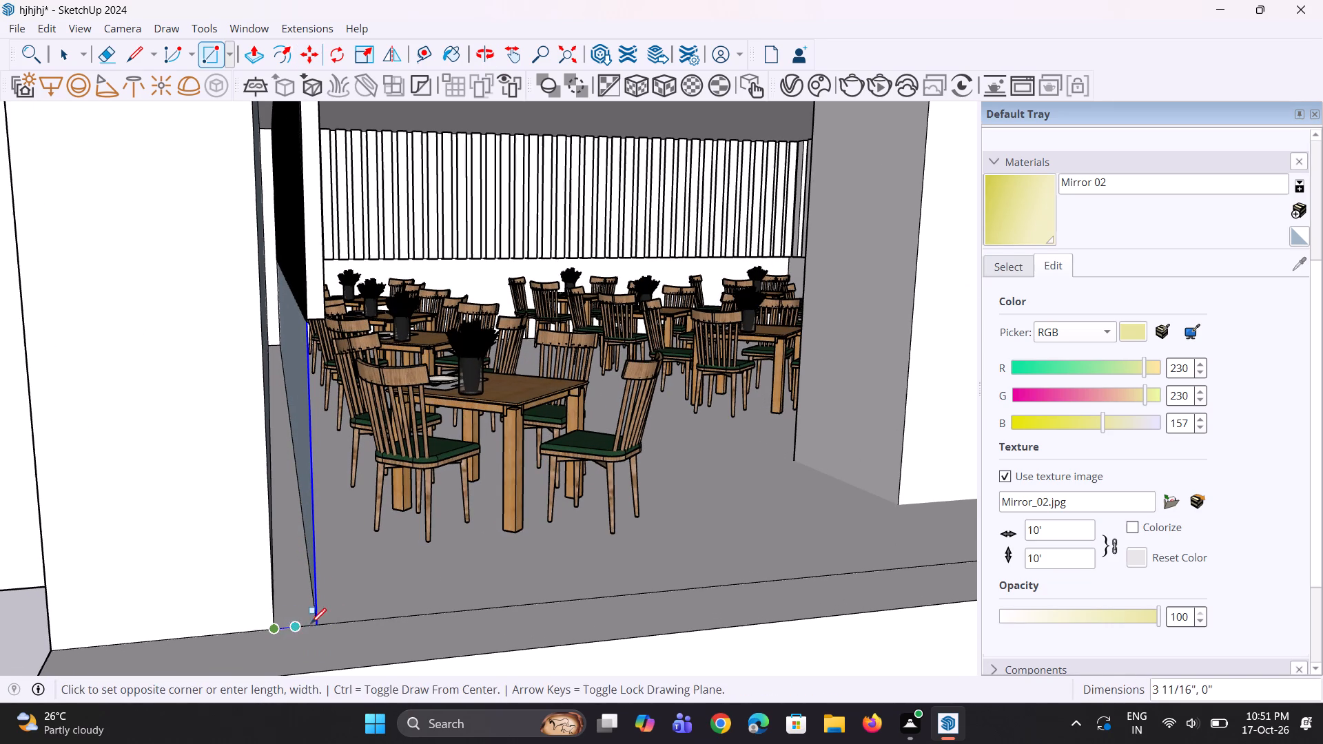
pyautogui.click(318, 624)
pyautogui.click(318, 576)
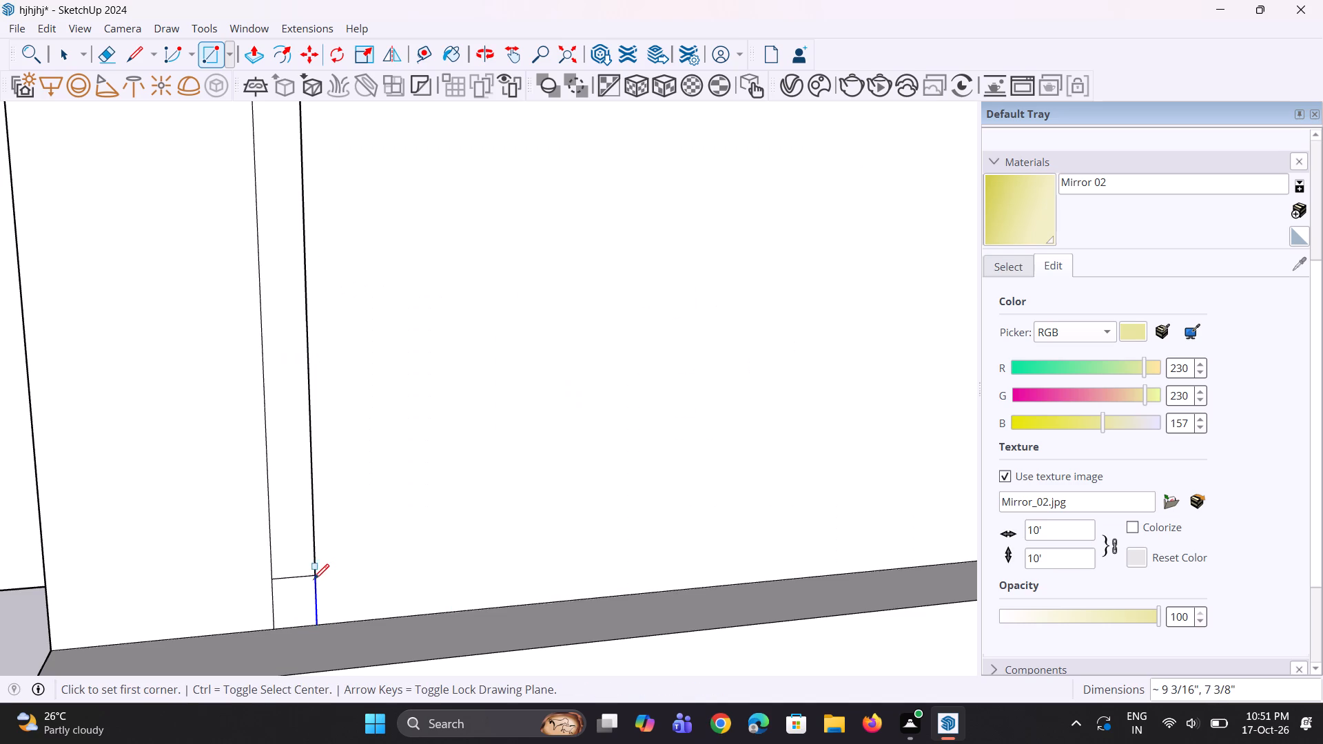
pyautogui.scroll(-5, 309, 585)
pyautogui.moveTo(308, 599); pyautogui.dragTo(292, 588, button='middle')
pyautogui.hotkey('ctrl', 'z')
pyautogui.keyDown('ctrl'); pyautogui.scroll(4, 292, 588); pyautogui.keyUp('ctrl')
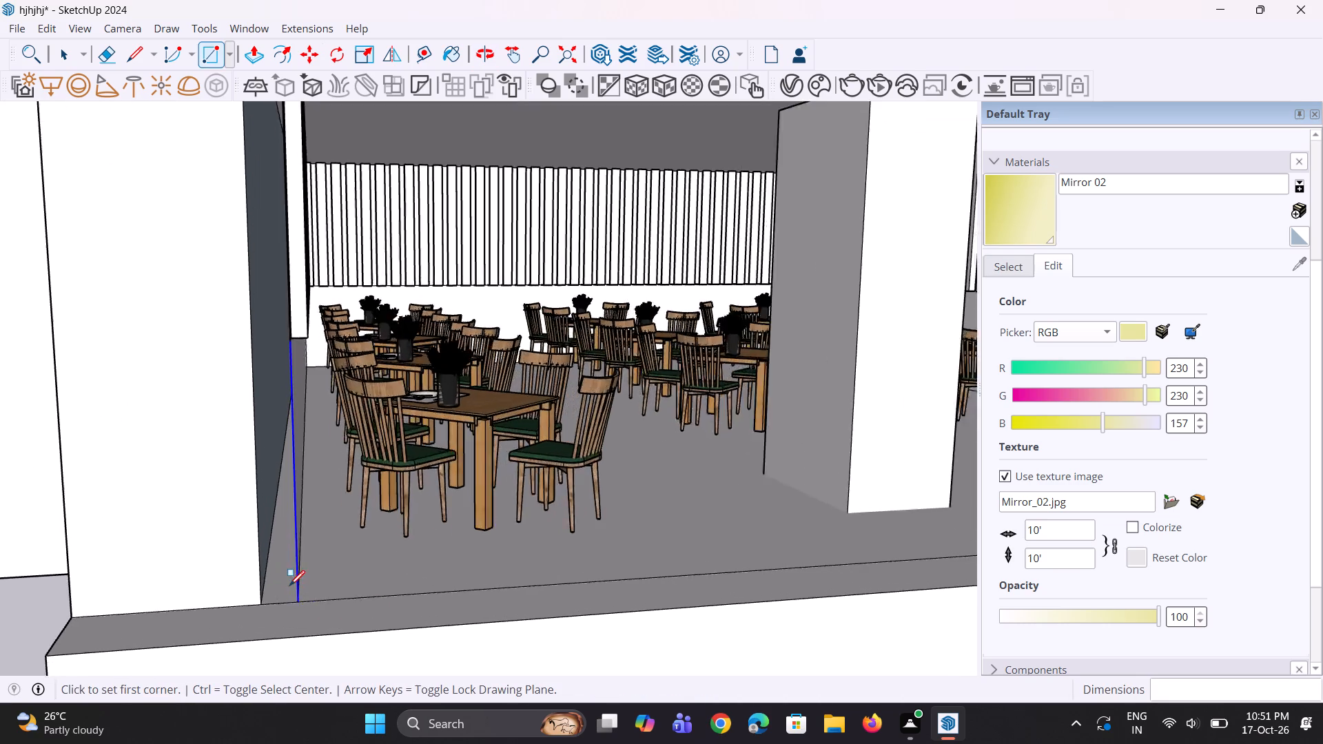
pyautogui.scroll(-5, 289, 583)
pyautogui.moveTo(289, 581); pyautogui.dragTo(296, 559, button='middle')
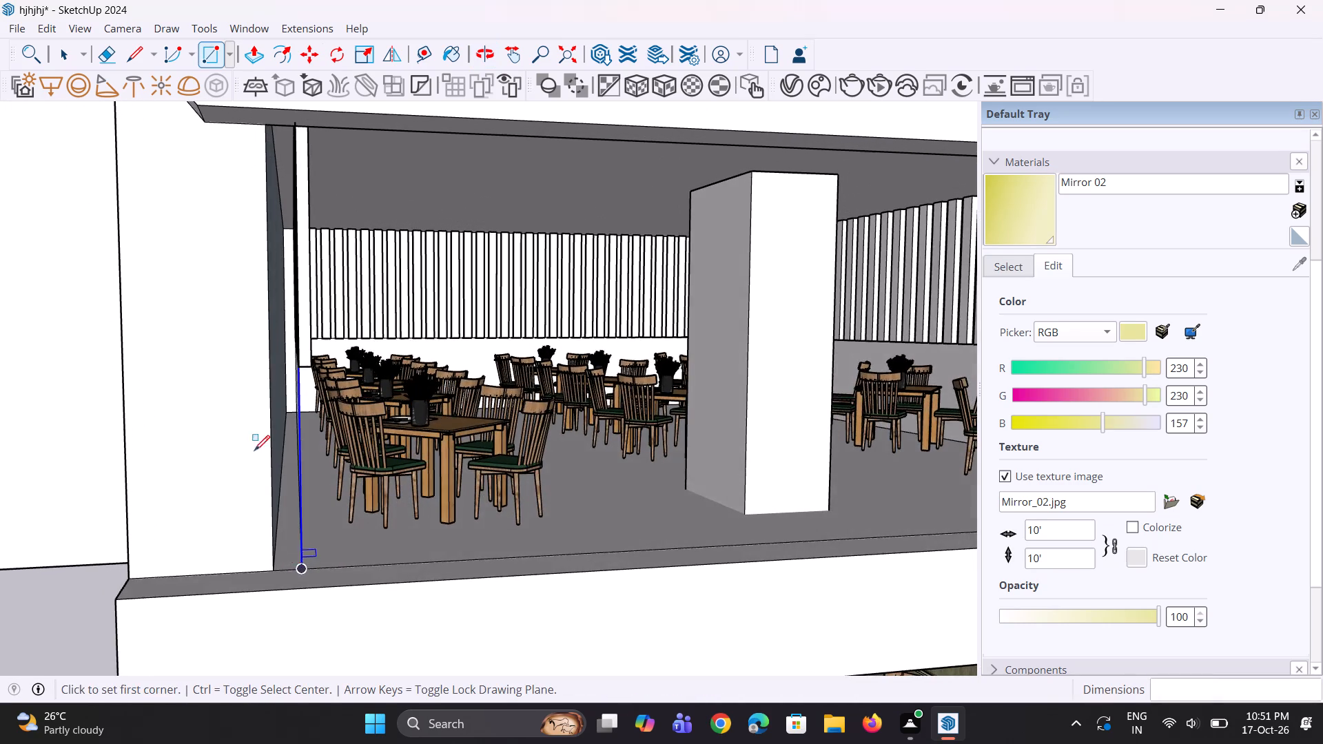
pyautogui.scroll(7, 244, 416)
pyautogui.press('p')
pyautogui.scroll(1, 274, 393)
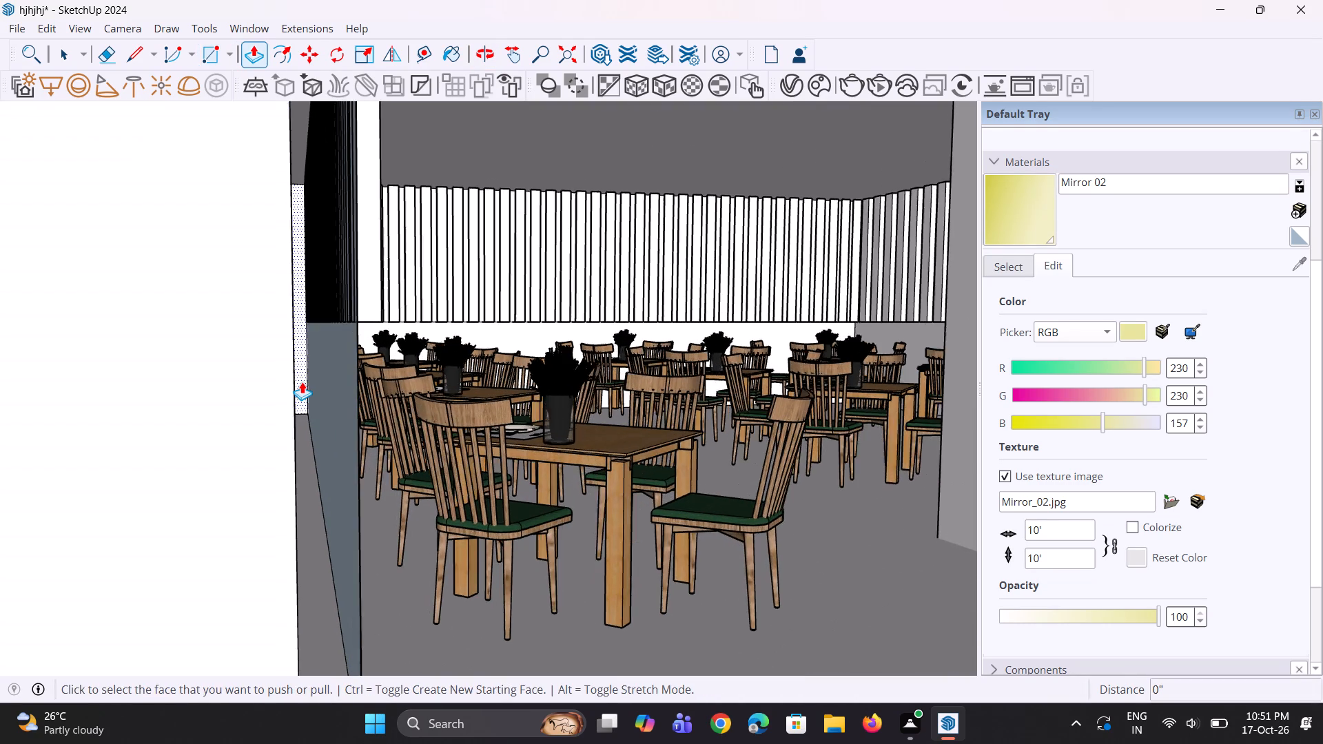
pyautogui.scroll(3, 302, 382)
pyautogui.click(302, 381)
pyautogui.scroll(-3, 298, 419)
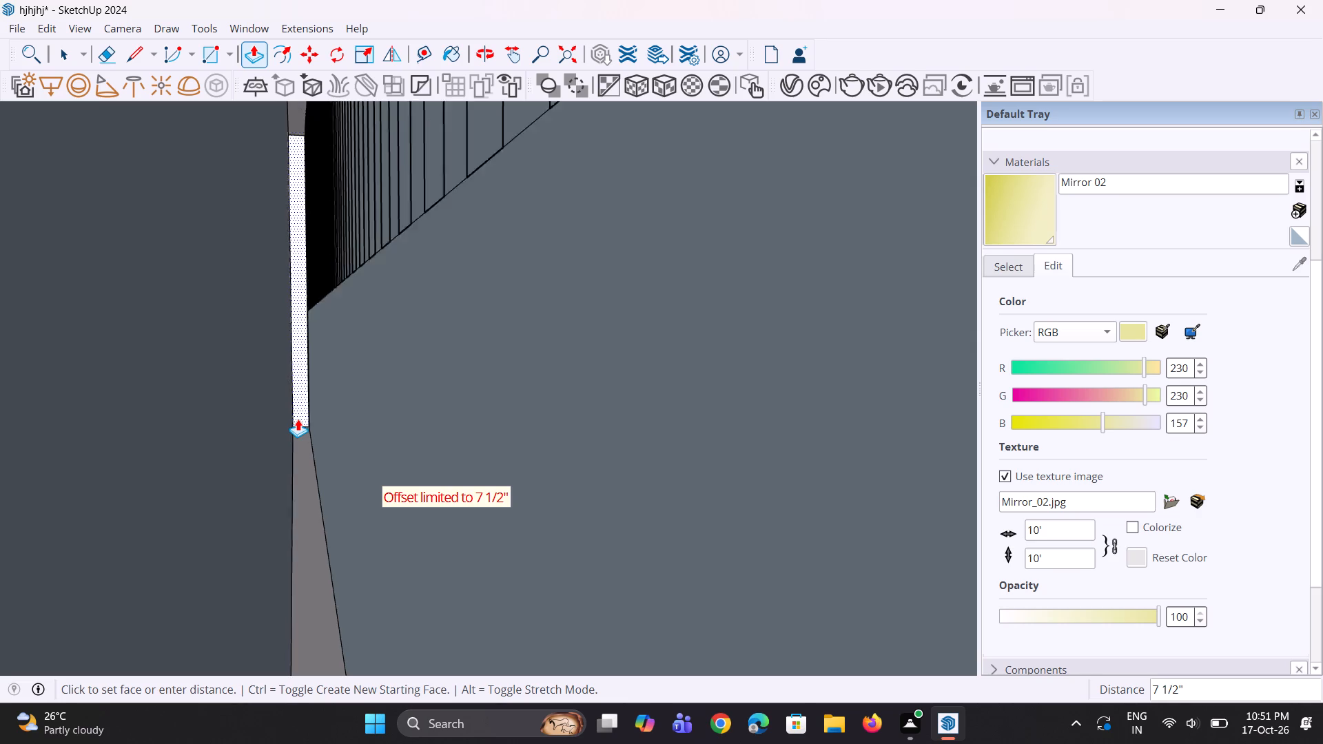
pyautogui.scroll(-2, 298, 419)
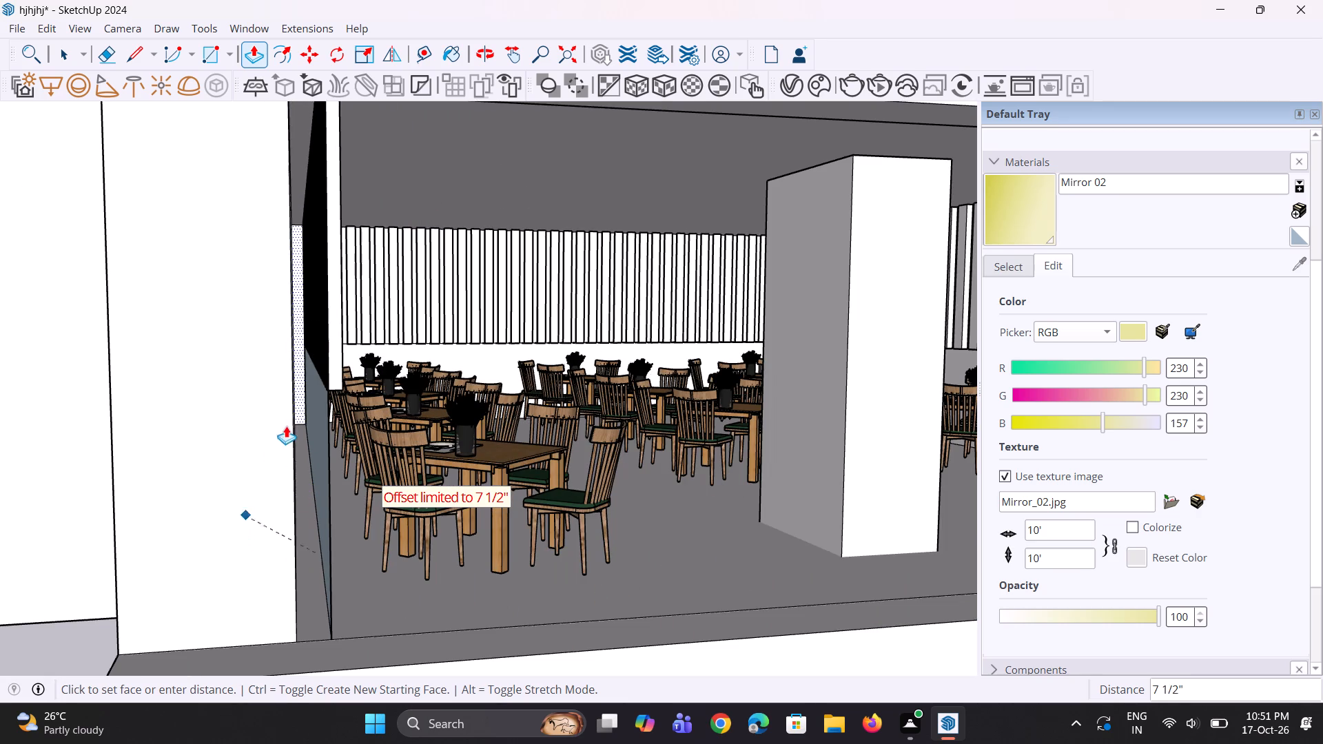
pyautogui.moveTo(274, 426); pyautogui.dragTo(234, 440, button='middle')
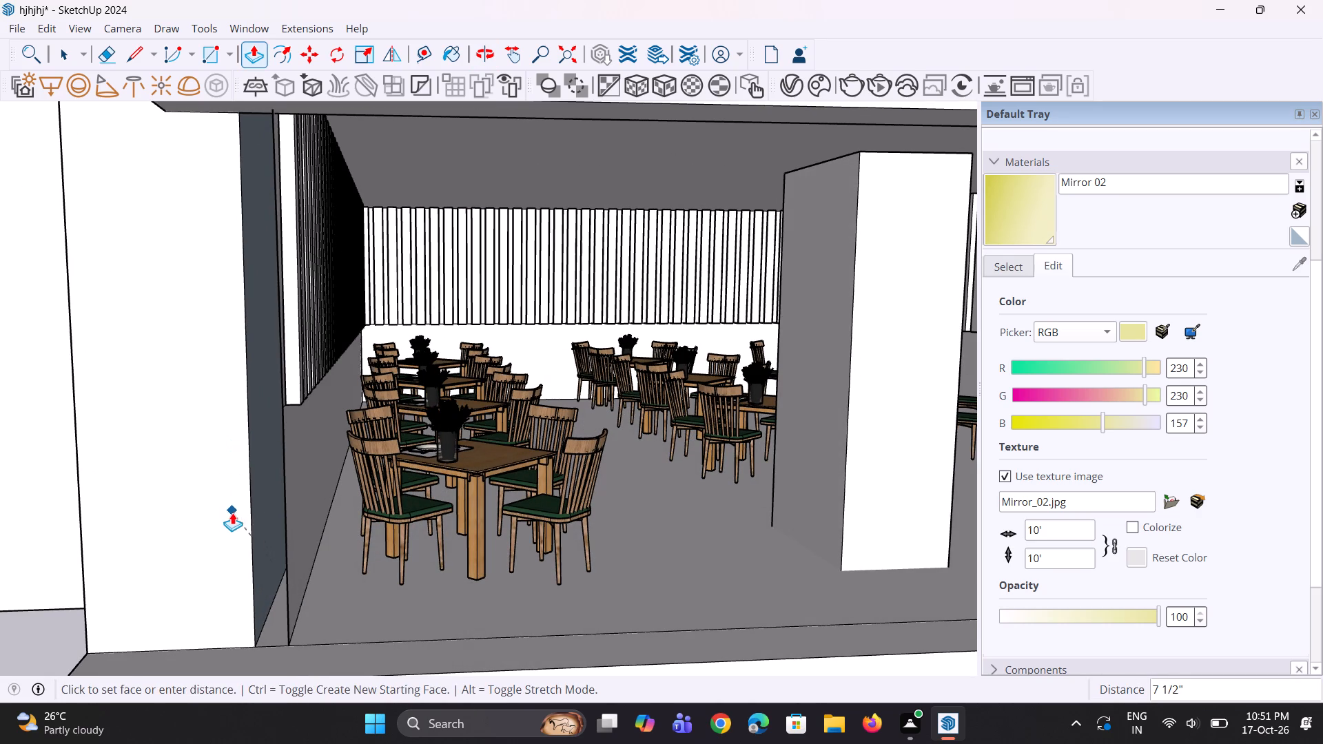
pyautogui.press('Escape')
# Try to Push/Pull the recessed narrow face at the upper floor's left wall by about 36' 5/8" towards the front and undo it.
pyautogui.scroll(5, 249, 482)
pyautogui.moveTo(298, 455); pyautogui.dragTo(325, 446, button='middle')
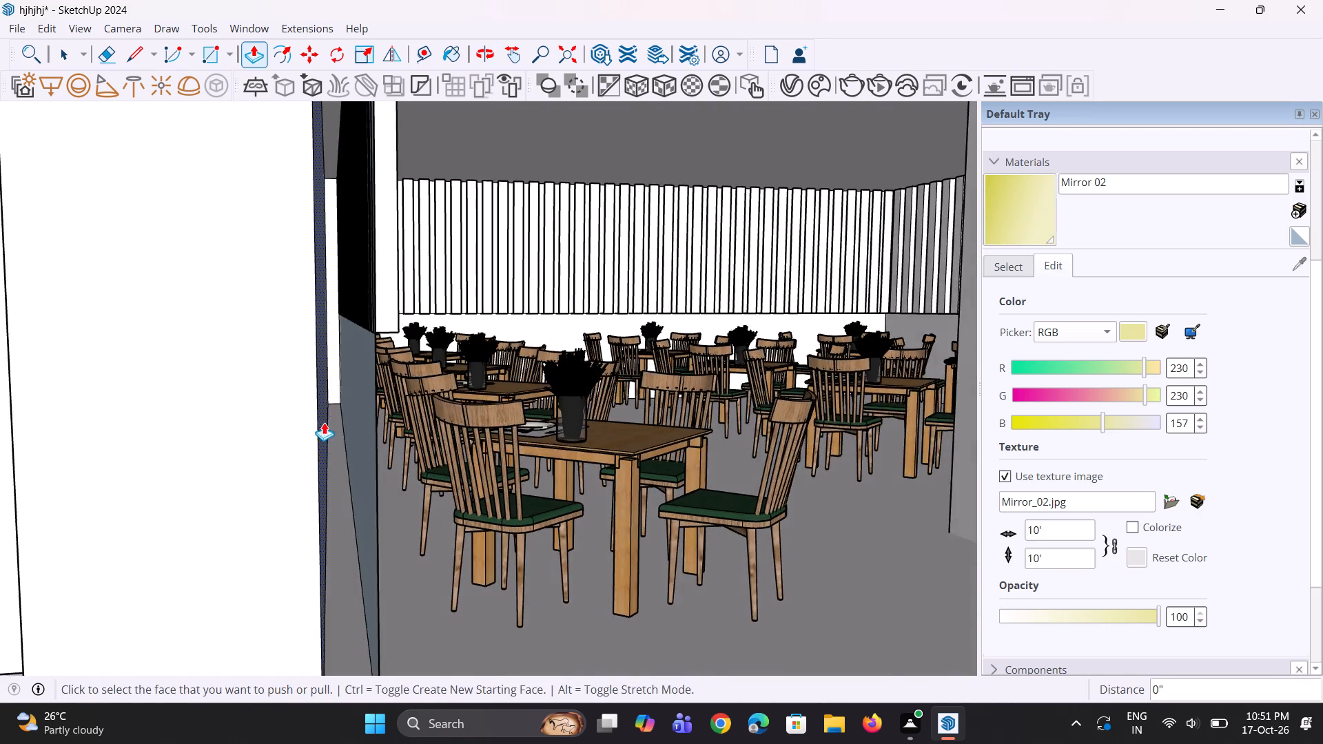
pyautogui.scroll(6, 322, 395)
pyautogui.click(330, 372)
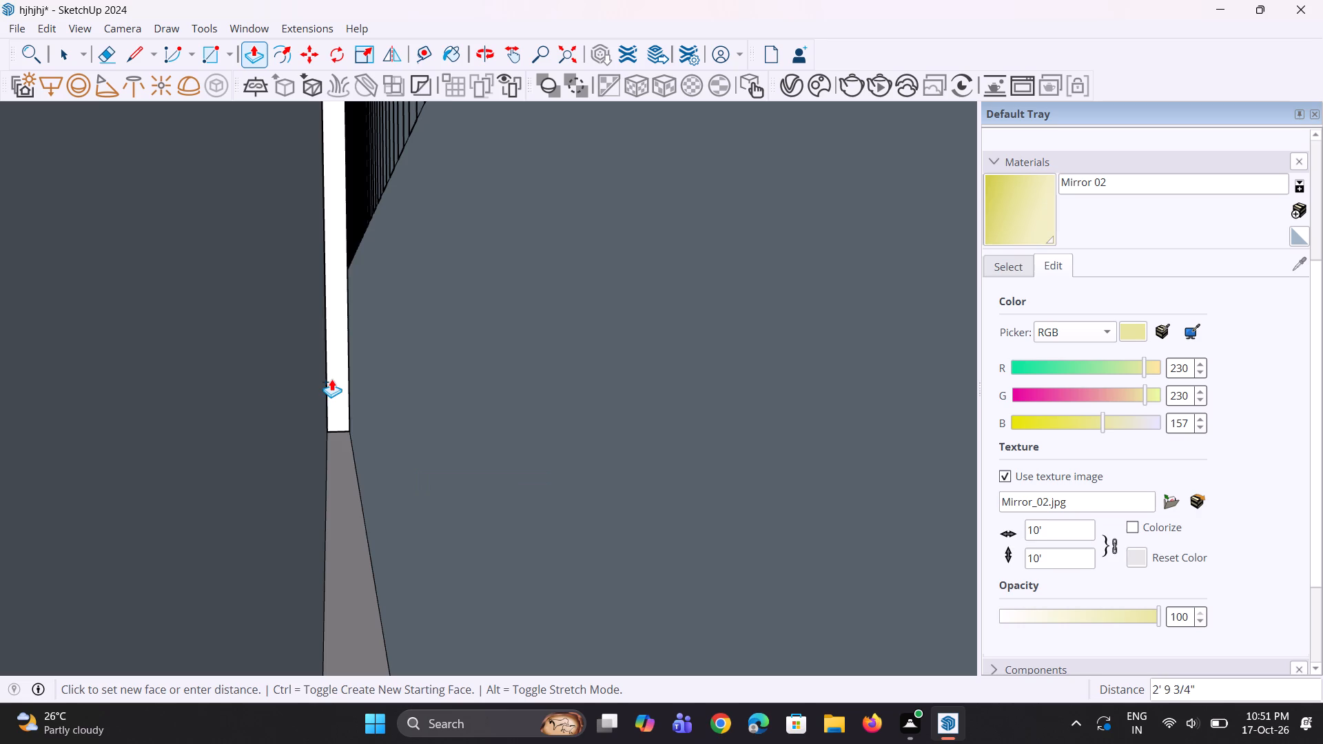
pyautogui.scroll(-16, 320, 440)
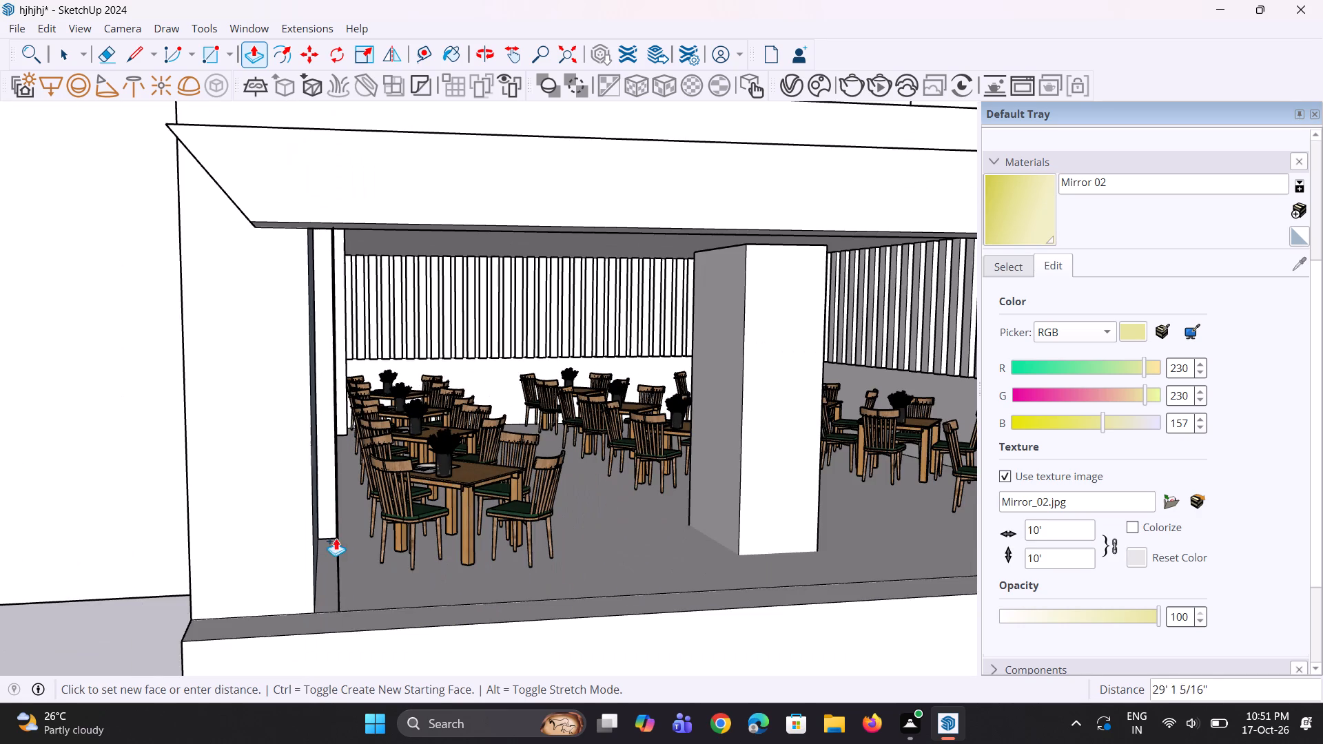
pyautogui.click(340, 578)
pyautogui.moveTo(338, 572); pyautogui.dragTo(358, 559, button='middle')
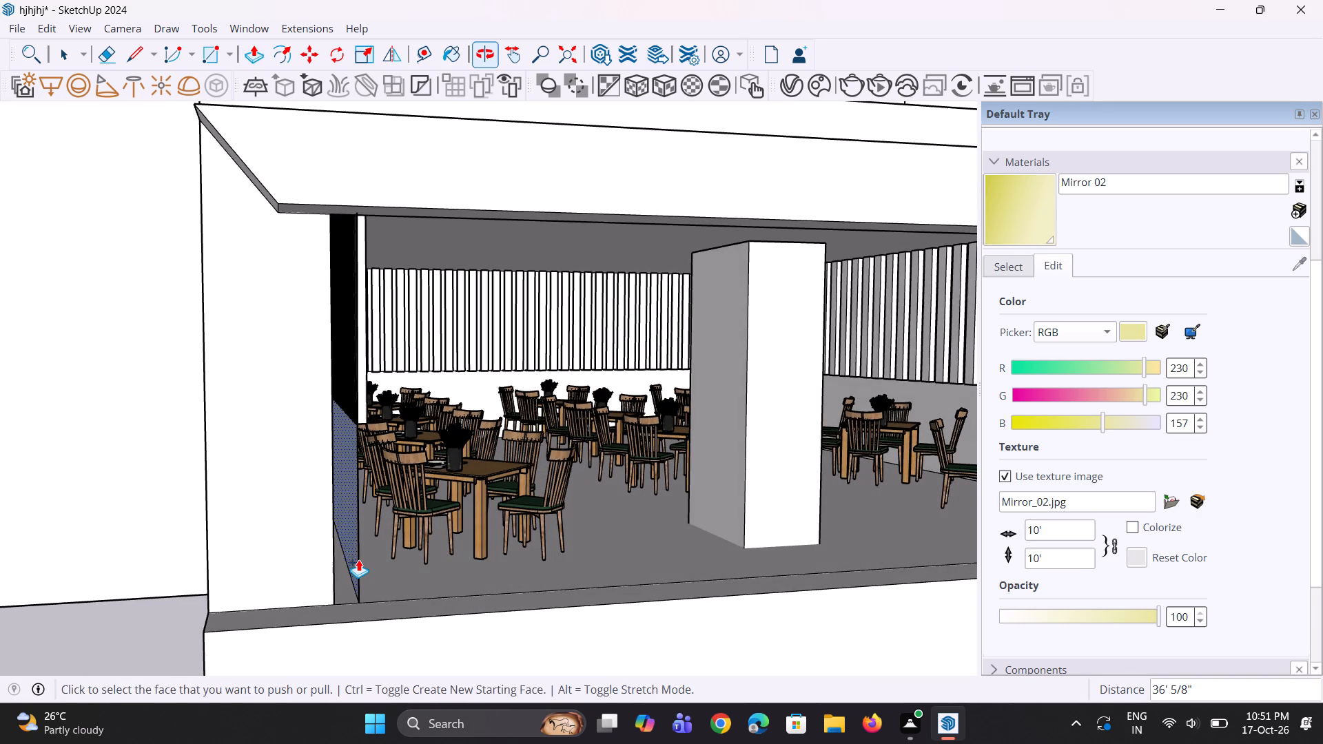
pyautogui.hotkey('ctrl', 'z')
# Push/Pull the recessed narrow face beside the upper floor's left wall about 30' 6 3/16" towards the front opening.
pyautogui.scroll(3, 329, 457)
pyautogui.moveTo(334, 442); pyautogui.dragTo(291, 441, button='middle')
pyautogui.scroll(1, 308, 424)
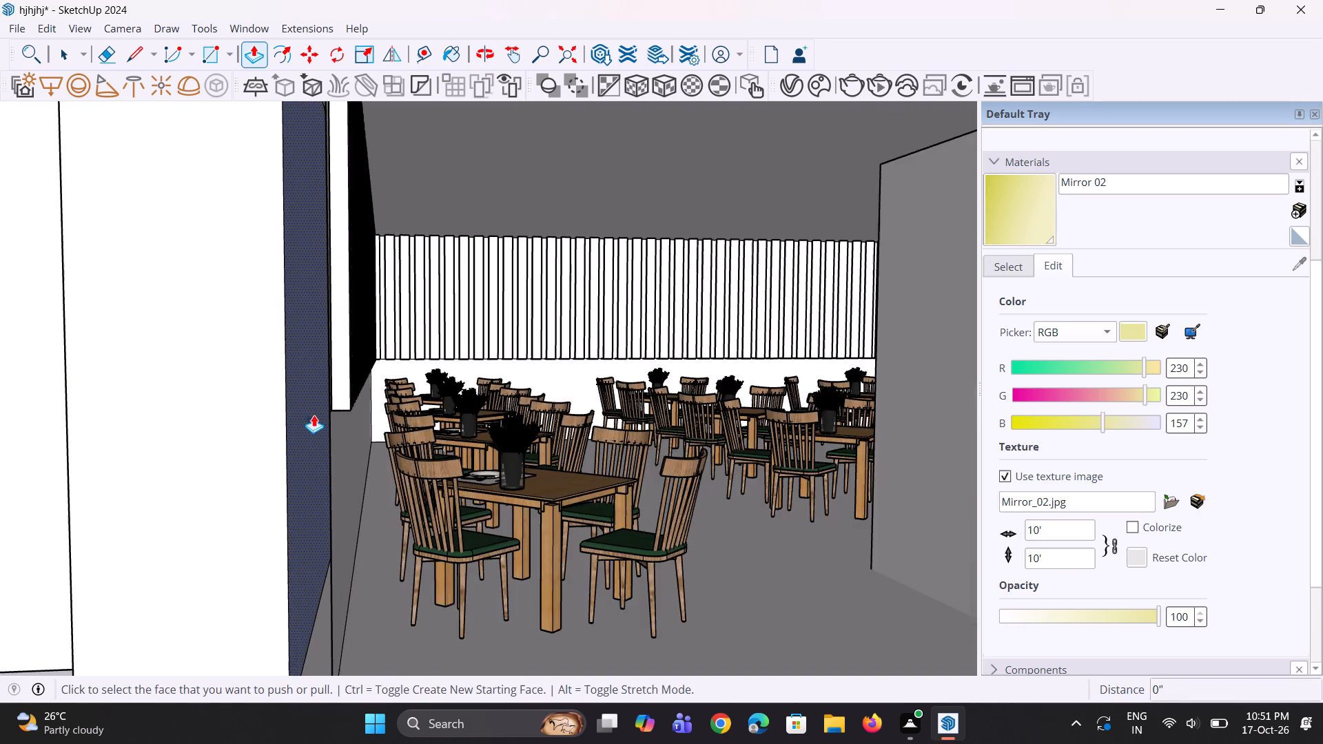
pyautogui.scroll(2, 314, 415)
pyautogui.moveTo(316, 411); pyautogui.dragTo(336, 419, button='middle')
pyautogui.scroll(5, 336, 419)
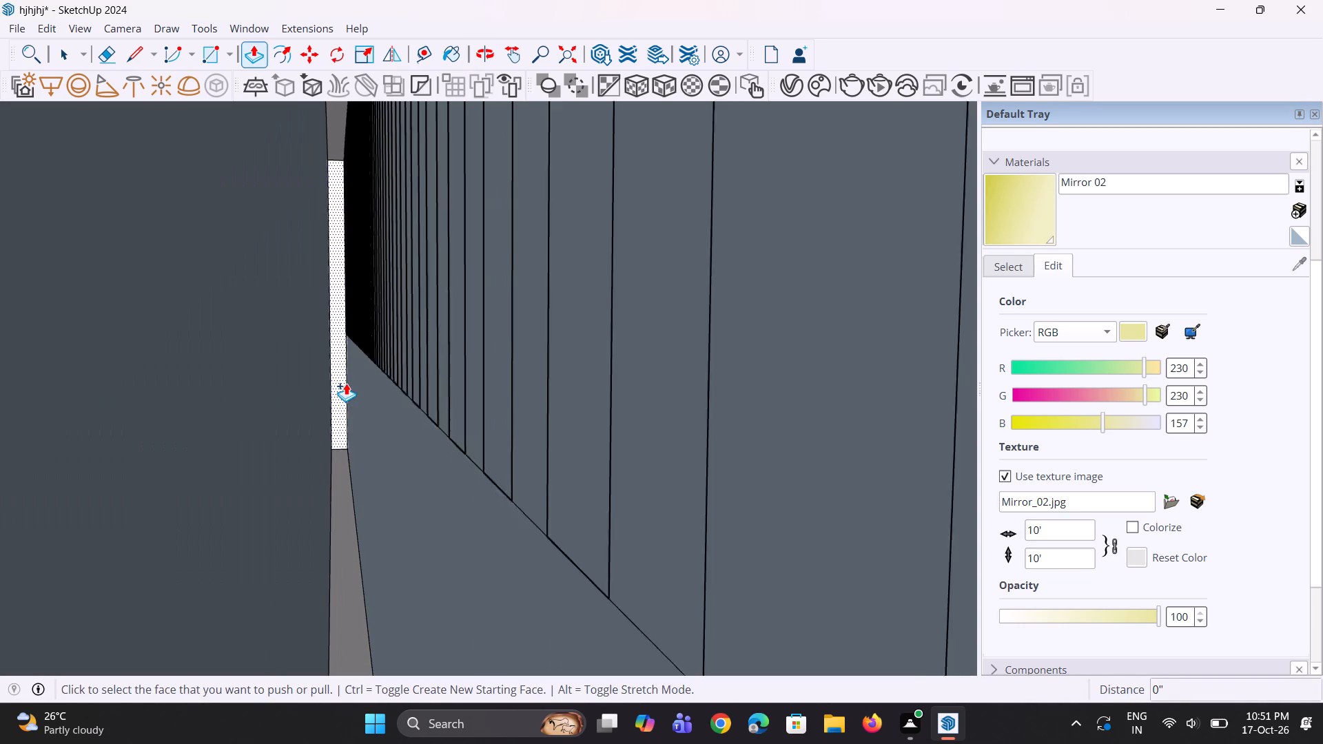
pyautogui.click(340, 378)
pyautogui.scroll(-9, 342, 424)
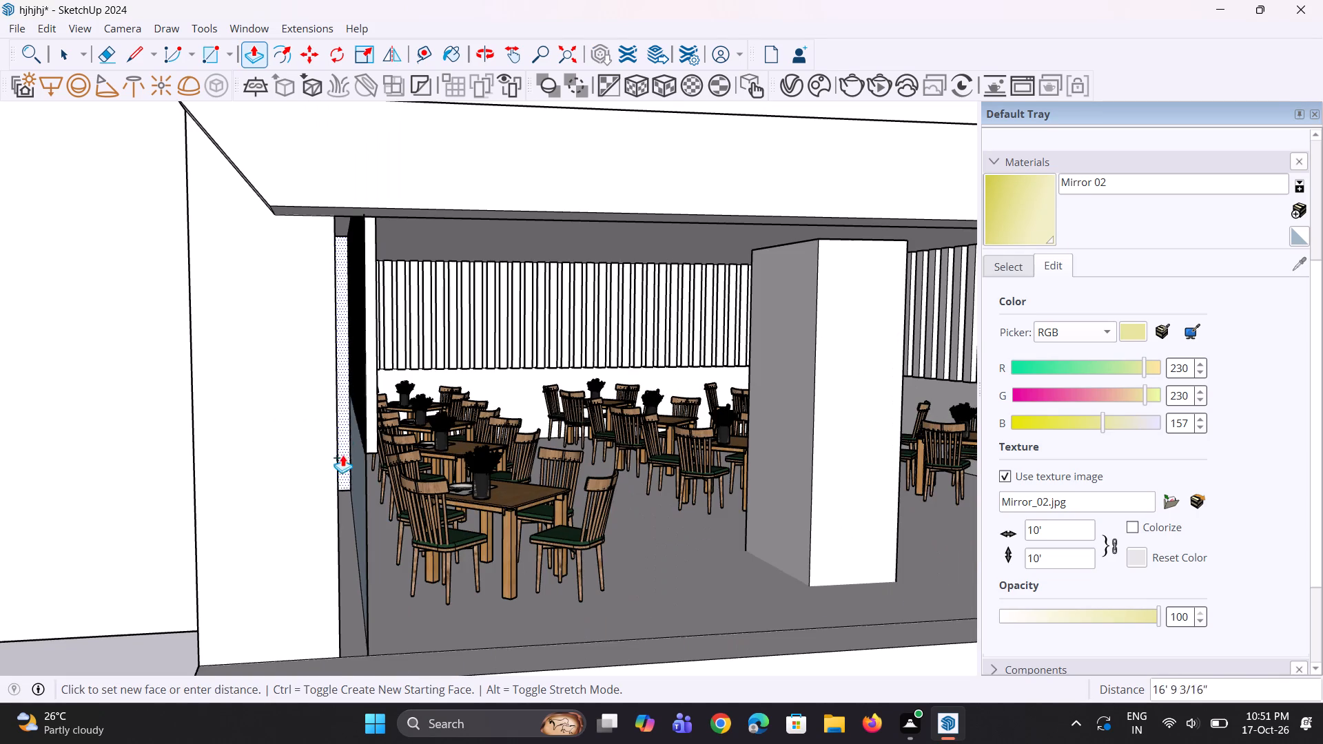
pyautogui.click(347, 490)
pyautogui.moveTo(327, 535); pyautogui.dragTo(306, 534, button='middle')
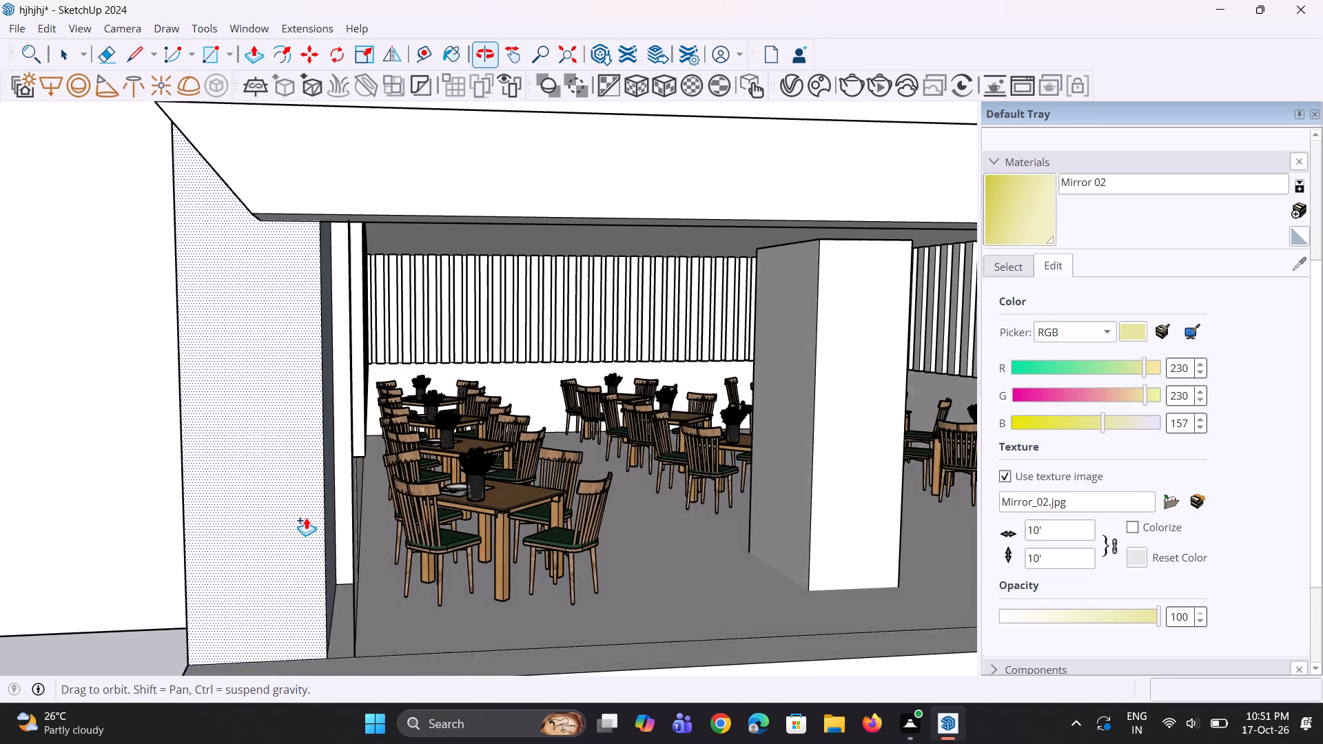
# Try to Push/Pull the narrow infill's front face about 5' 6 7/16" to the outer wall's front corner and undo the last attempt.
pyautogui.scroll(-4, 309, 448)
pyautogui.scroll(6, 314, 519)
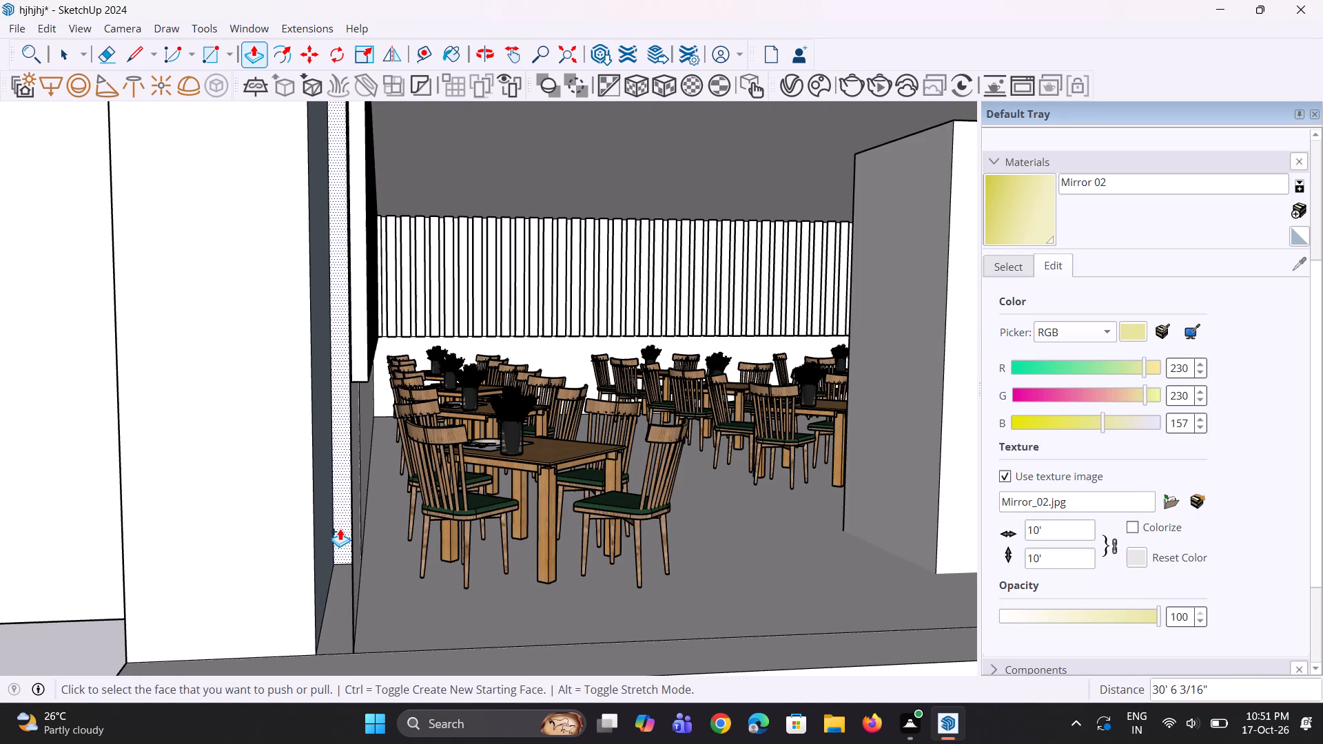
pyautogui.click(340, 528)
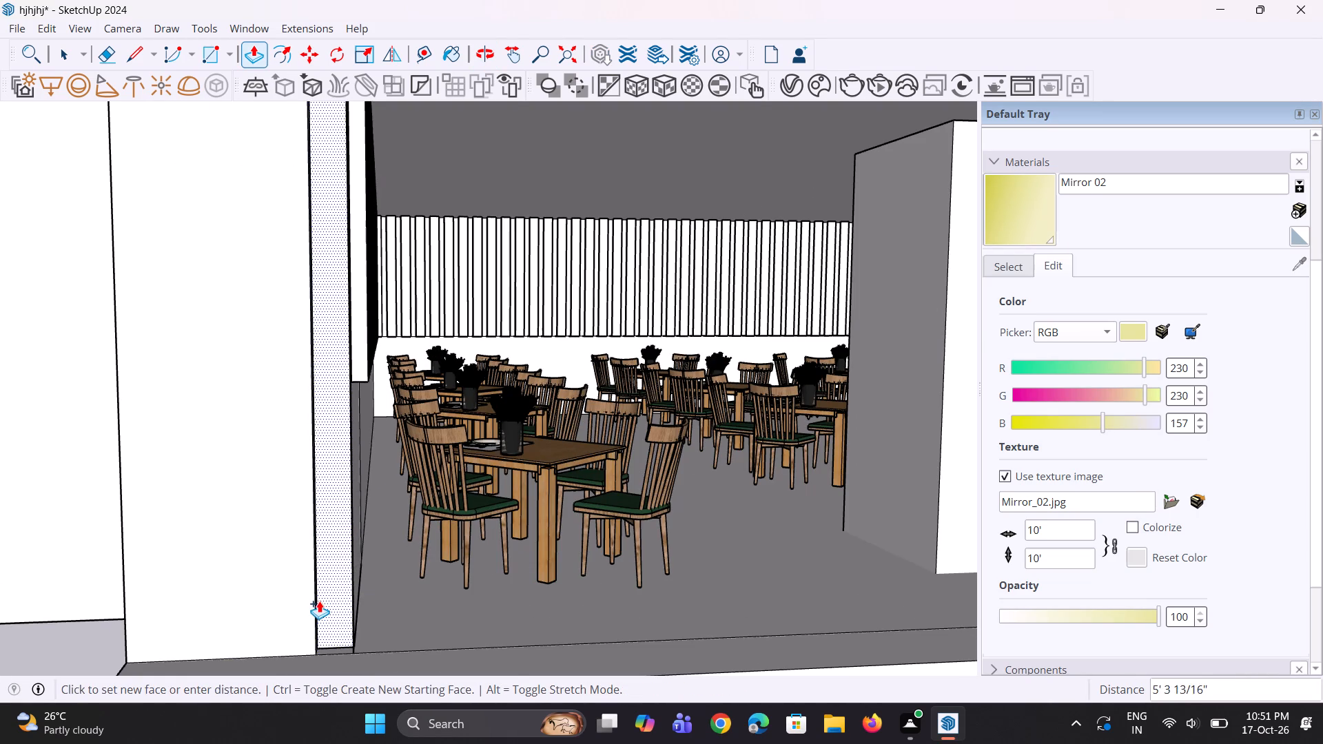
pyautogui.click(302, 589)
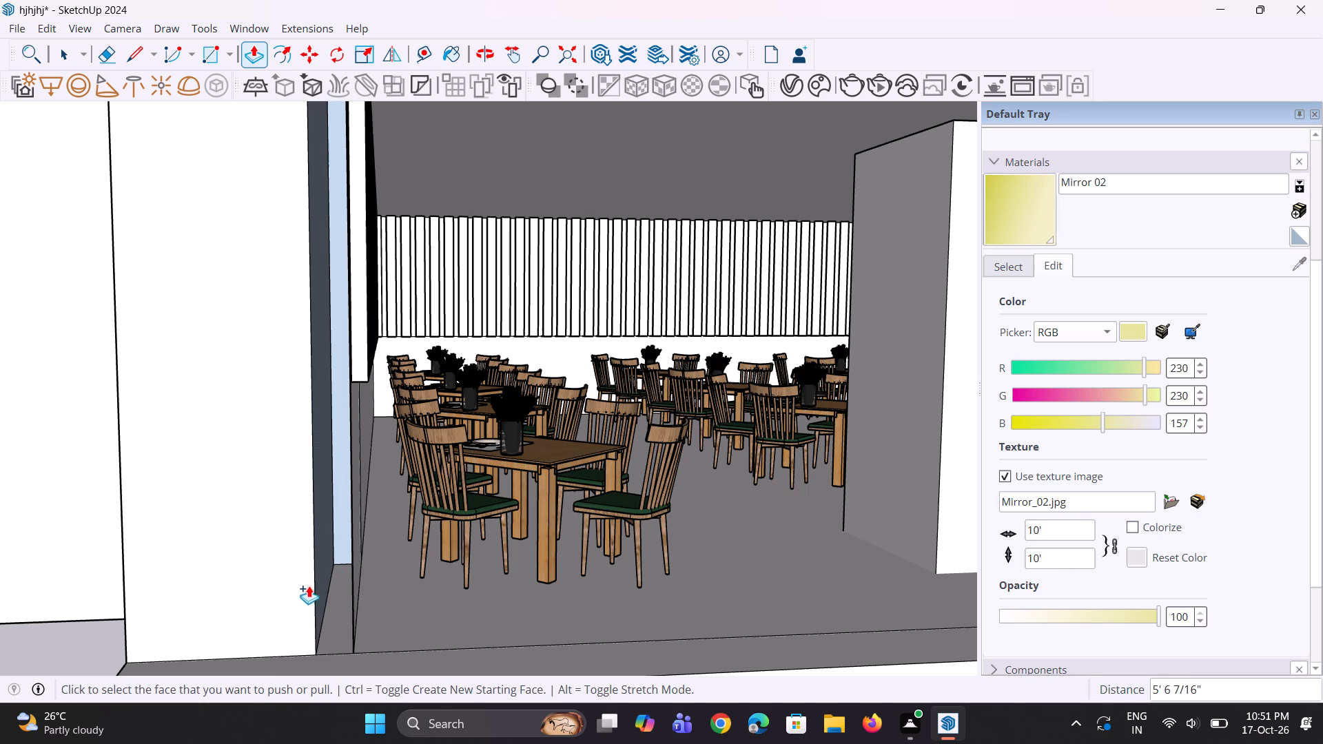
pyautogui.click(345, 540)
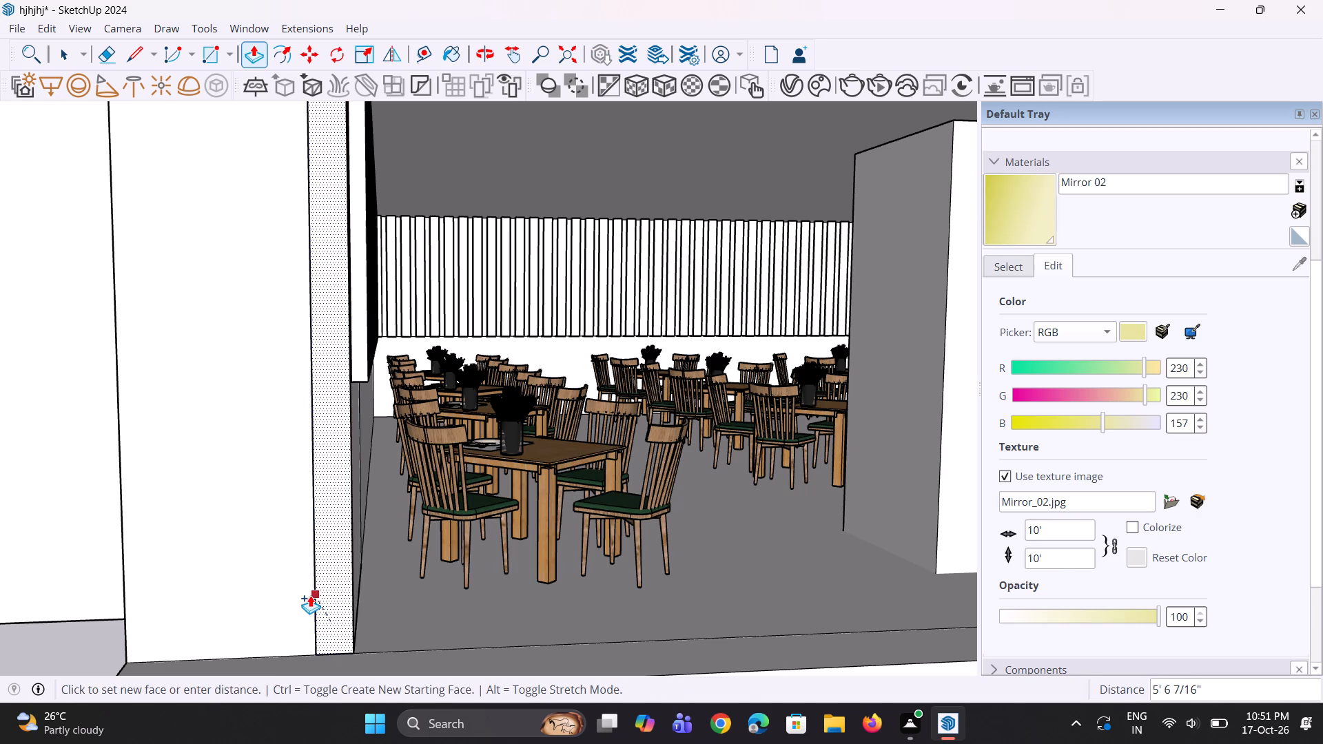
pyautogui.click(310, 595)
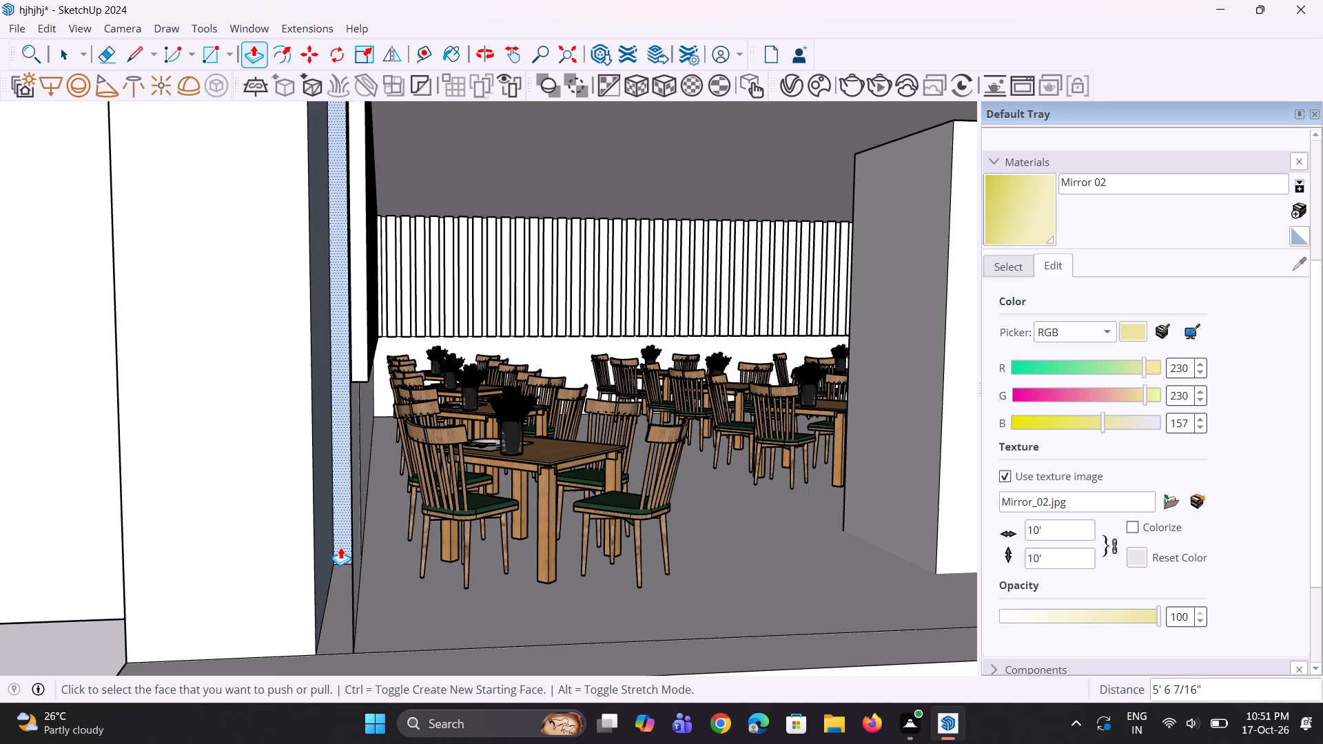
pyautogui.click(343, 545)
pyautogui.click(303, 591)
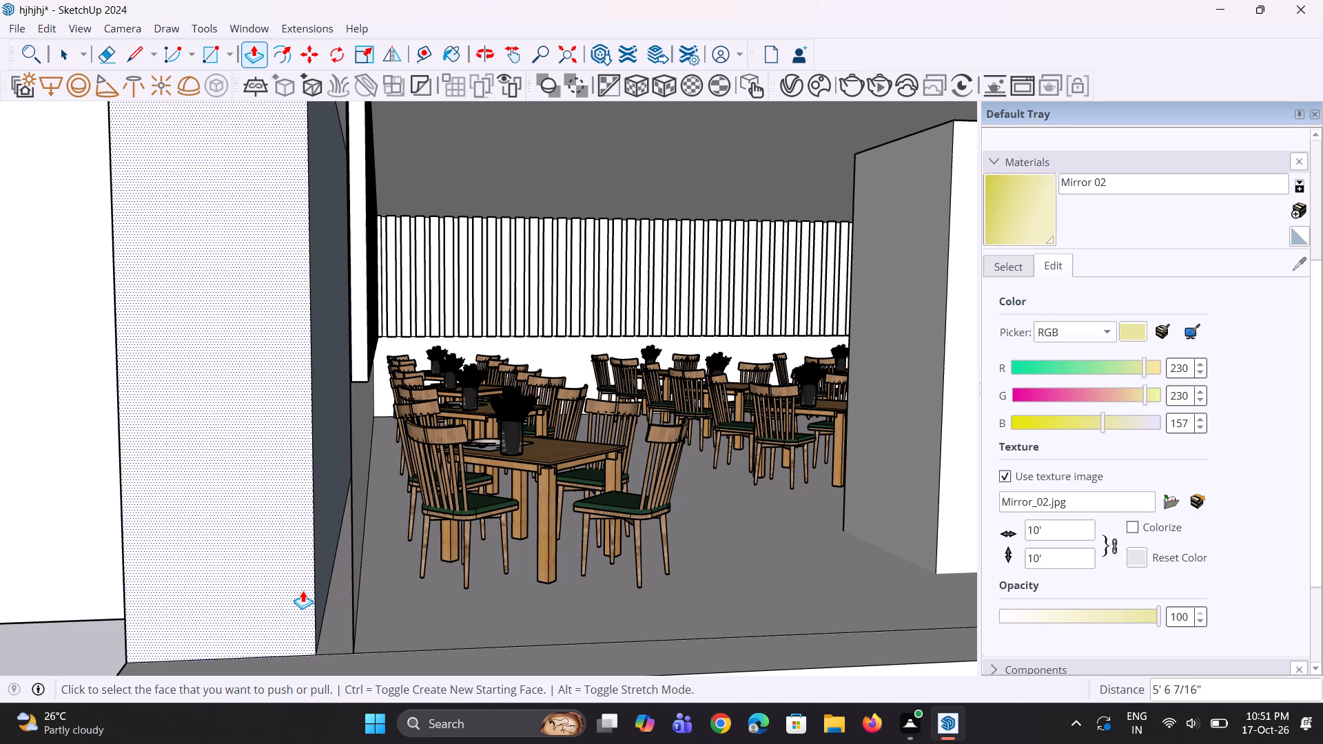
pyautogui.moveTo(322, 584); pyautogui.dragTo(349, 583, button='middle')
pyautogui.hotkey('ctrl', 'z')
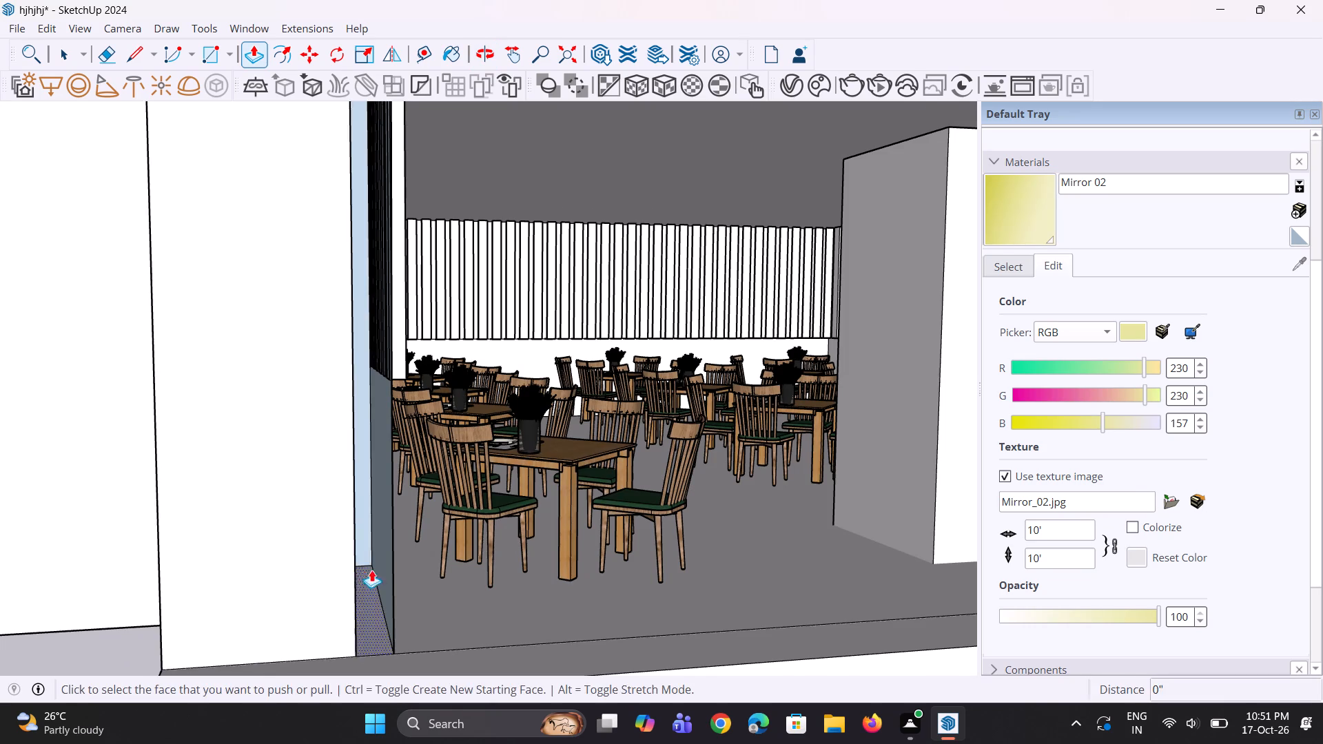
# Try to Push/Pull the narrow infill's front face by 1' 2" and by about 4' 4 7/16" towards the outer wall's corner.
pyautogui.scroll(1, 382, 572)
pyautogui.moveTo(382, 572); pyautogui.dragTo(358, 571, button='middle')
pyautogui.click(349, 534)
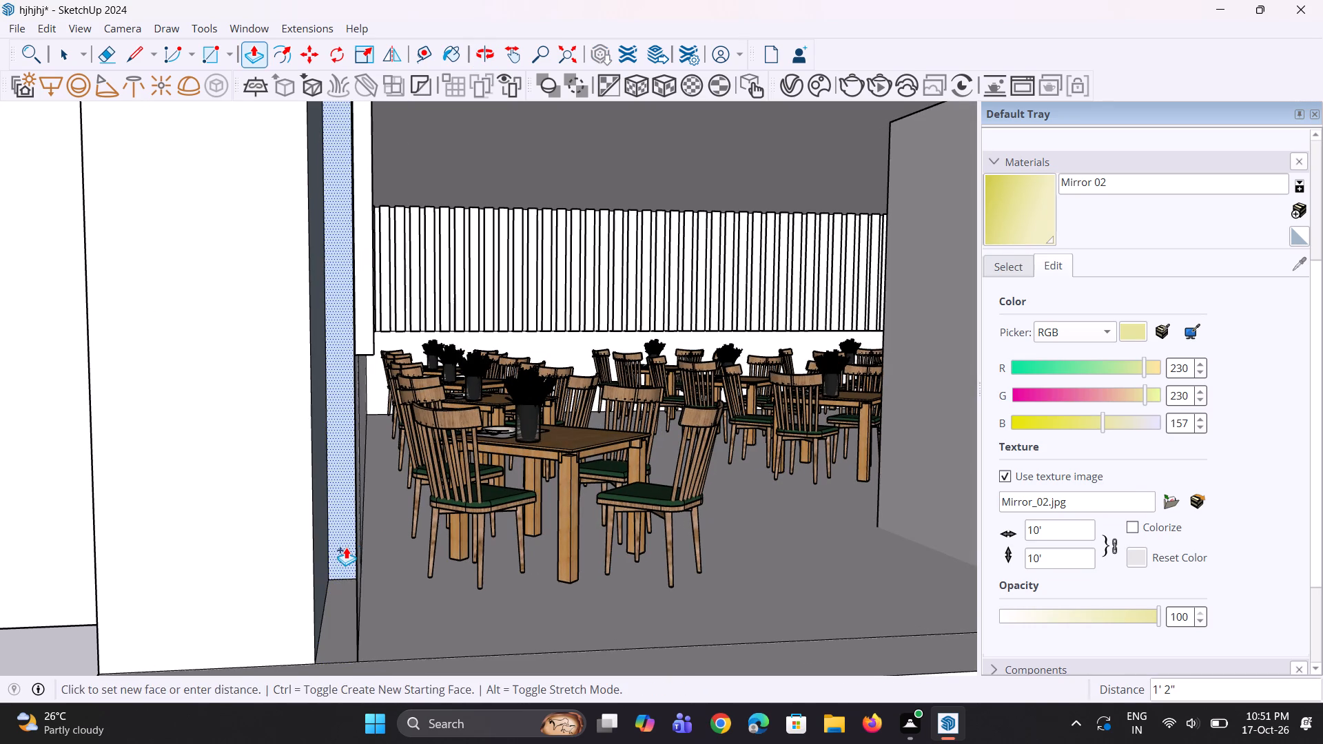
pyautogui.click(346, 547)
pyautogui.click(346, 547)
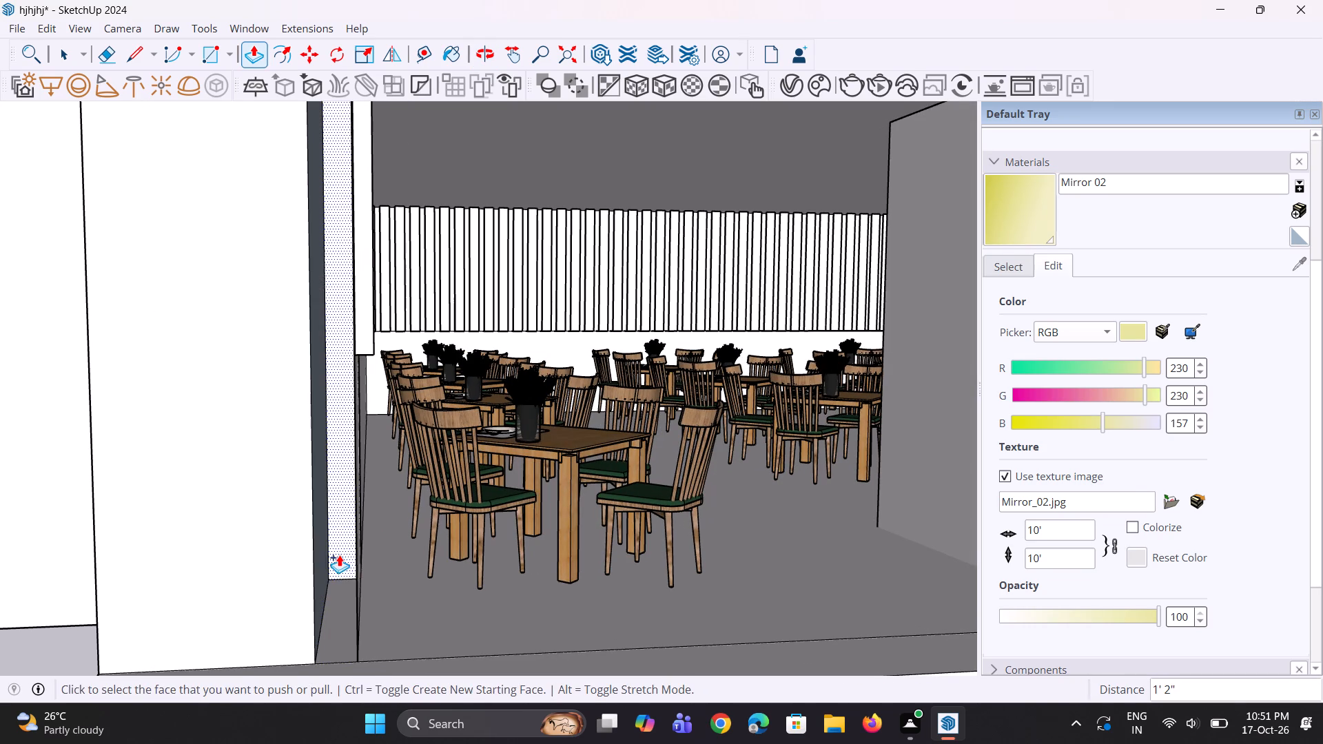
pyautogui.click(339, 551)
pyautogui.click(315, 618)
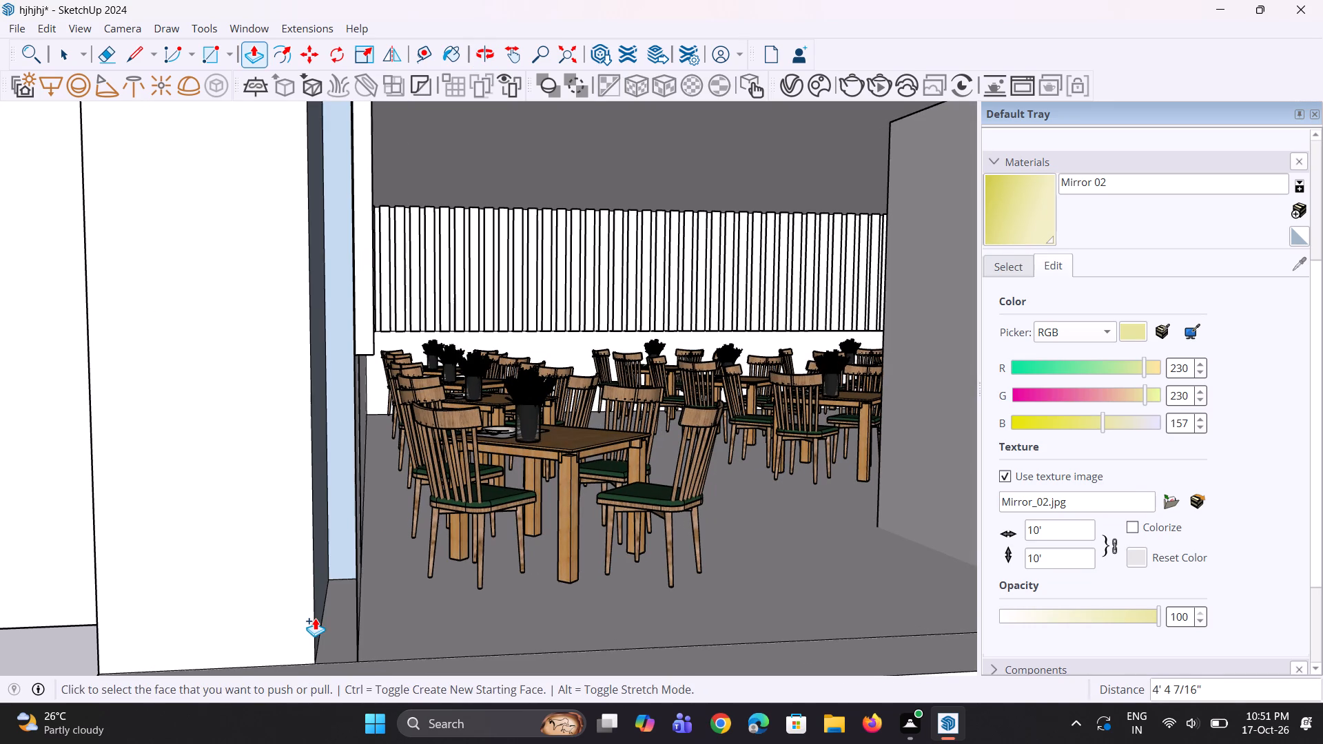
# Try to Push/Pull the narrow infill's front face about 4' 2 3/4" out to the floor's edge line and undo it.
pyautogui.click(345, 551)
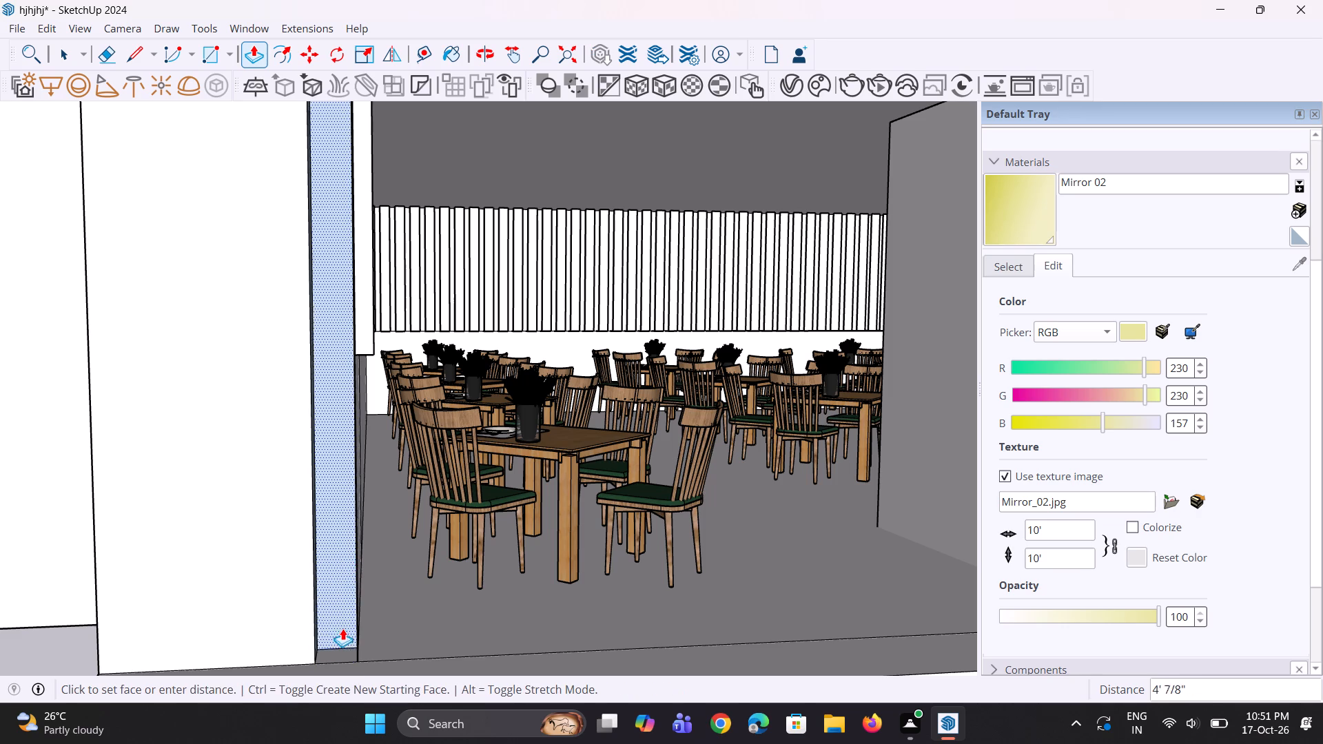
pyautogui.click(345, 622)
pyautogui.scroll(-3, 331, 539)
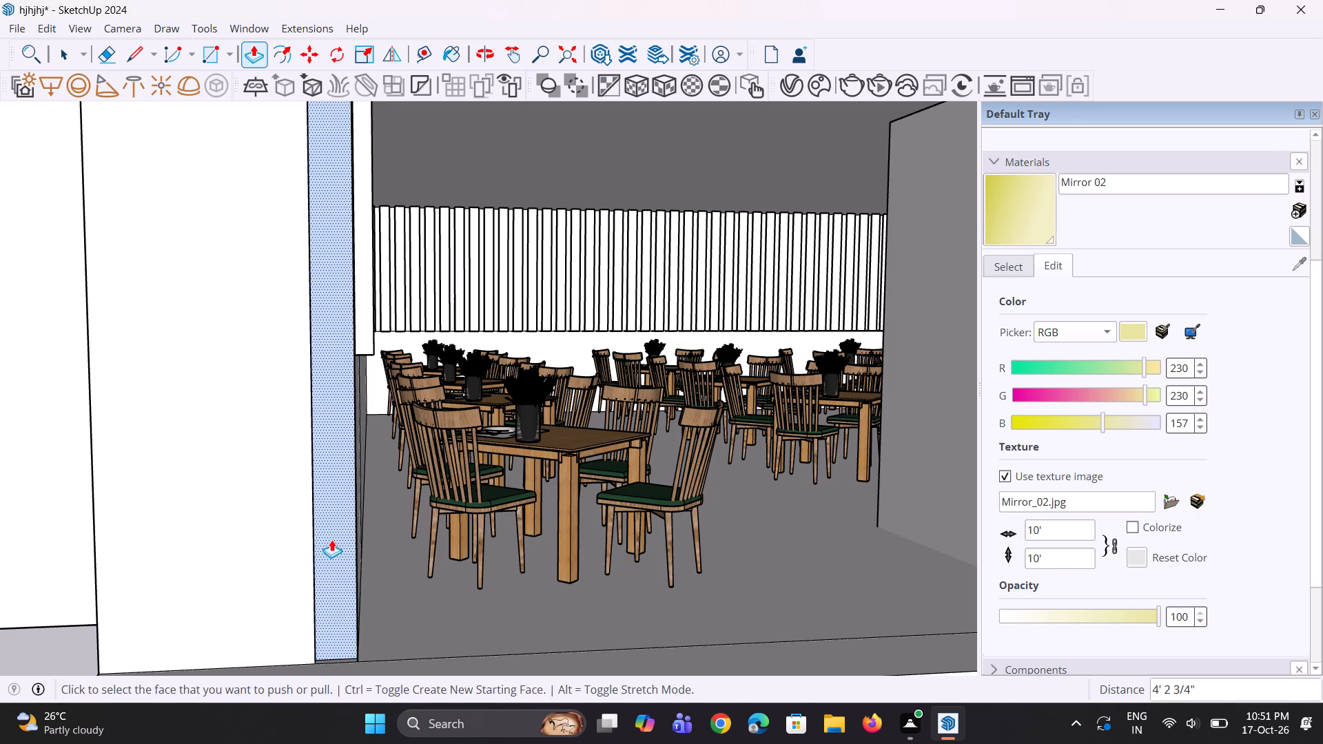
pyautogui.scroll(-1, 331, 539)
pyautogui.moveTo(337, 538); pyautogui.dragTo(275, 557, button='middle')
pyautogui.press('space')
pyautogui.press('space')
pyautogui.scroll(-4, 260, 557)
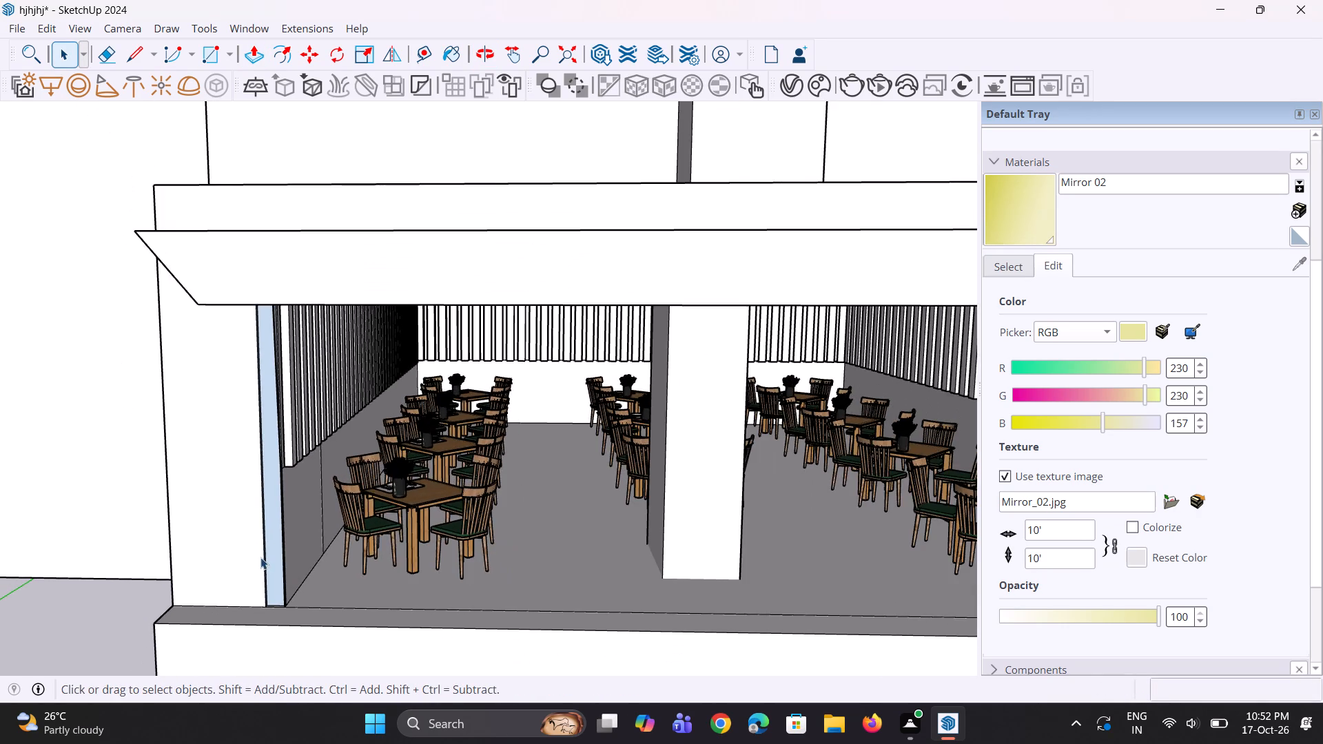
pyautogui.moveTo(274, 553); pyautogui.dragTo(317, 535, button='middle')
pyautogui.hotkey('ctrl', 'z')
# Push/Pull the narrow infill's front face in successive pulls, including 4' 4 7/16" and 2' 11 1/2", until flush with the outer wall's front.
pyautogui.keyDown('ctrl'); pyautogui.scroll(1, 317, 535); pyautogui.keyUp('ctrl')
pyautogui.moveTo(338, 519); pyautogui.dragTo(358, 521, button='middle')
pyautogui.scroll(1, 344, 522)
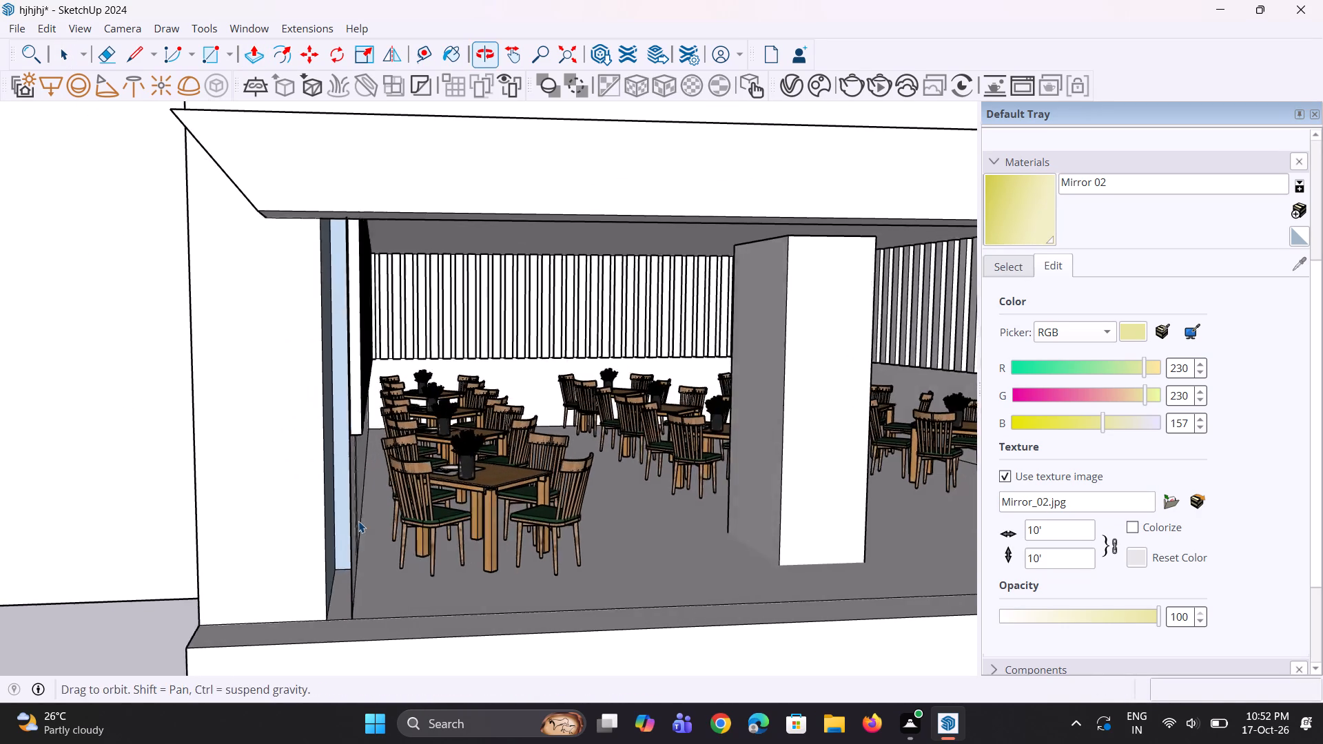
pyautogui.scroll(5, 350, 522)
pyautogui.press('p')
pyautogui.click(342, 511)
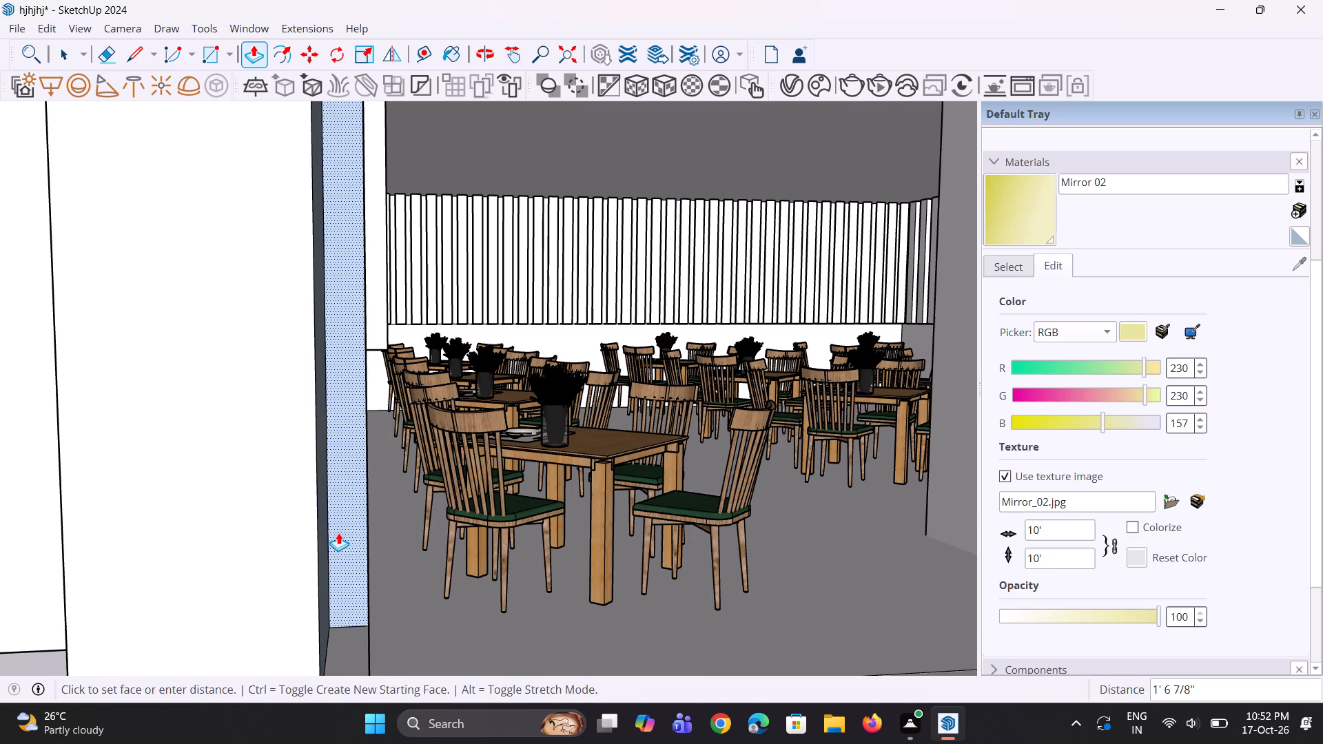
pyautogui.click(318, 555)
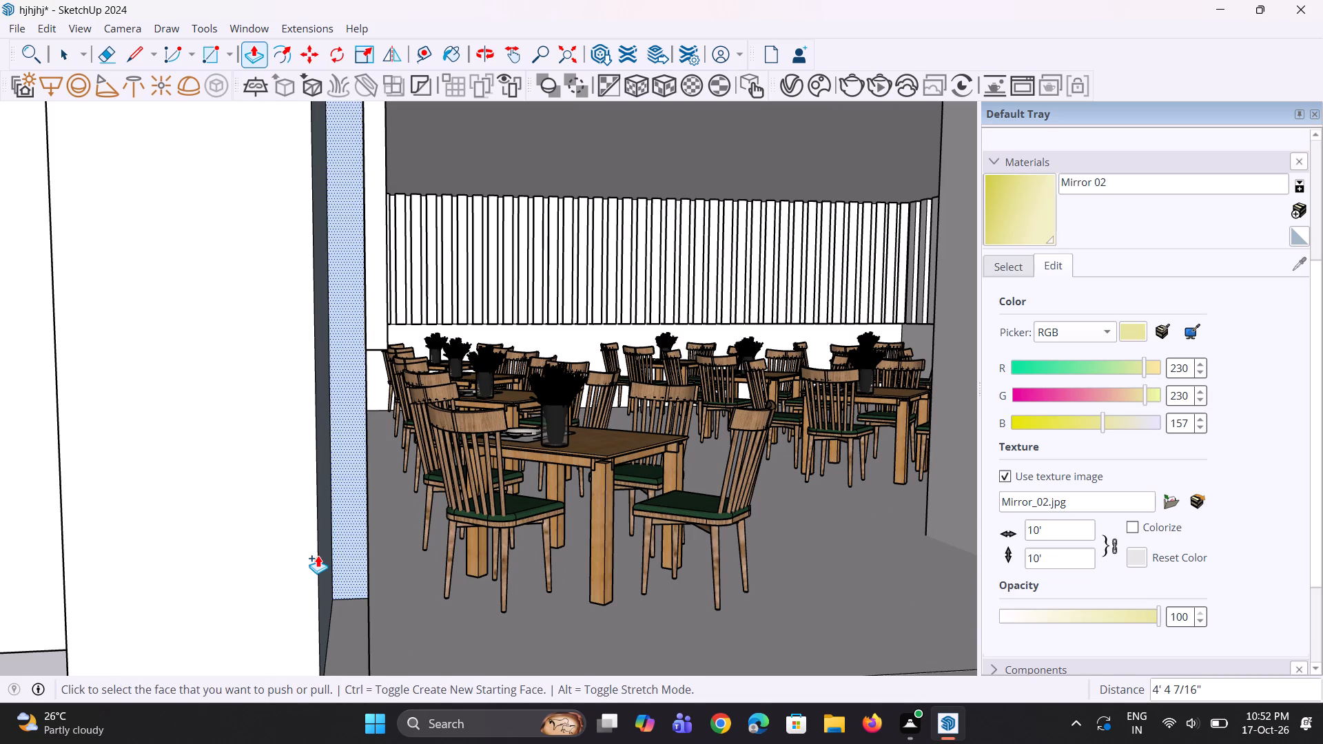
pyautogui.scroll(-4, 318, 555)
pyautogui.click(336, 545)
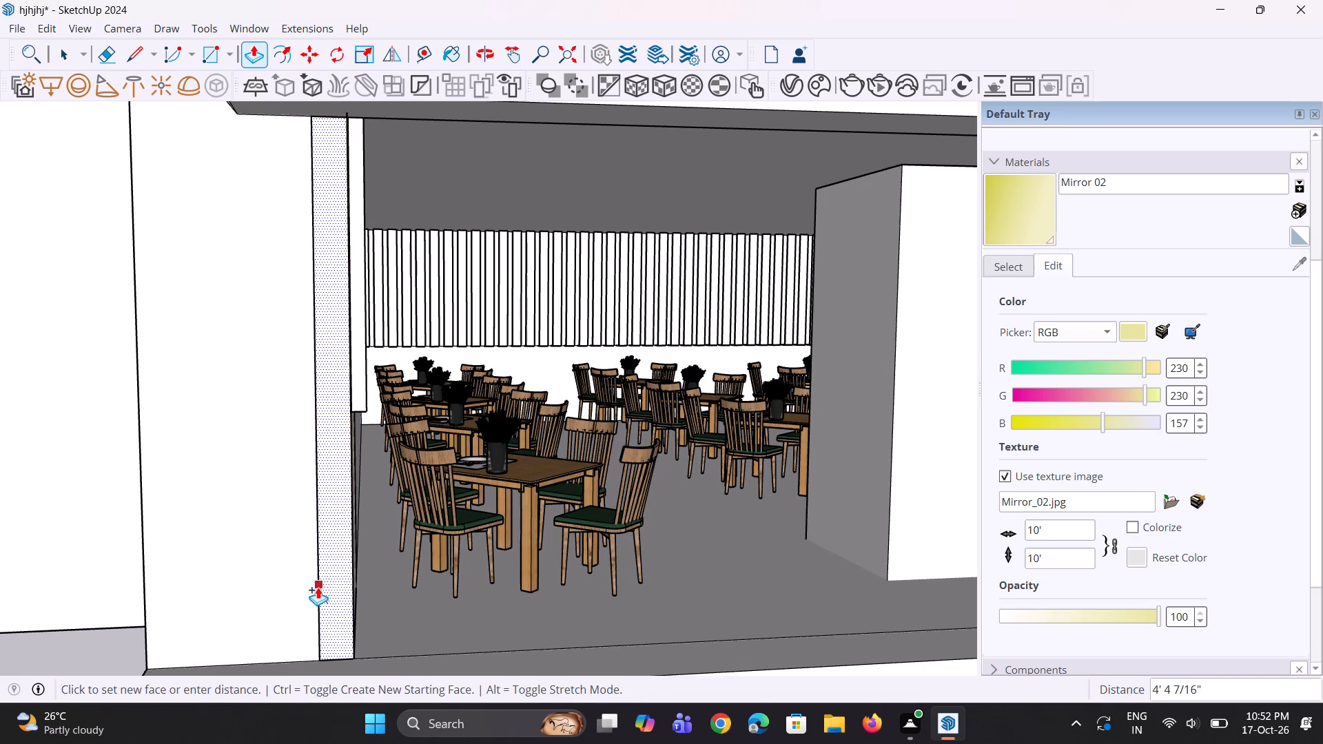
pyautogui.click(328, 582)
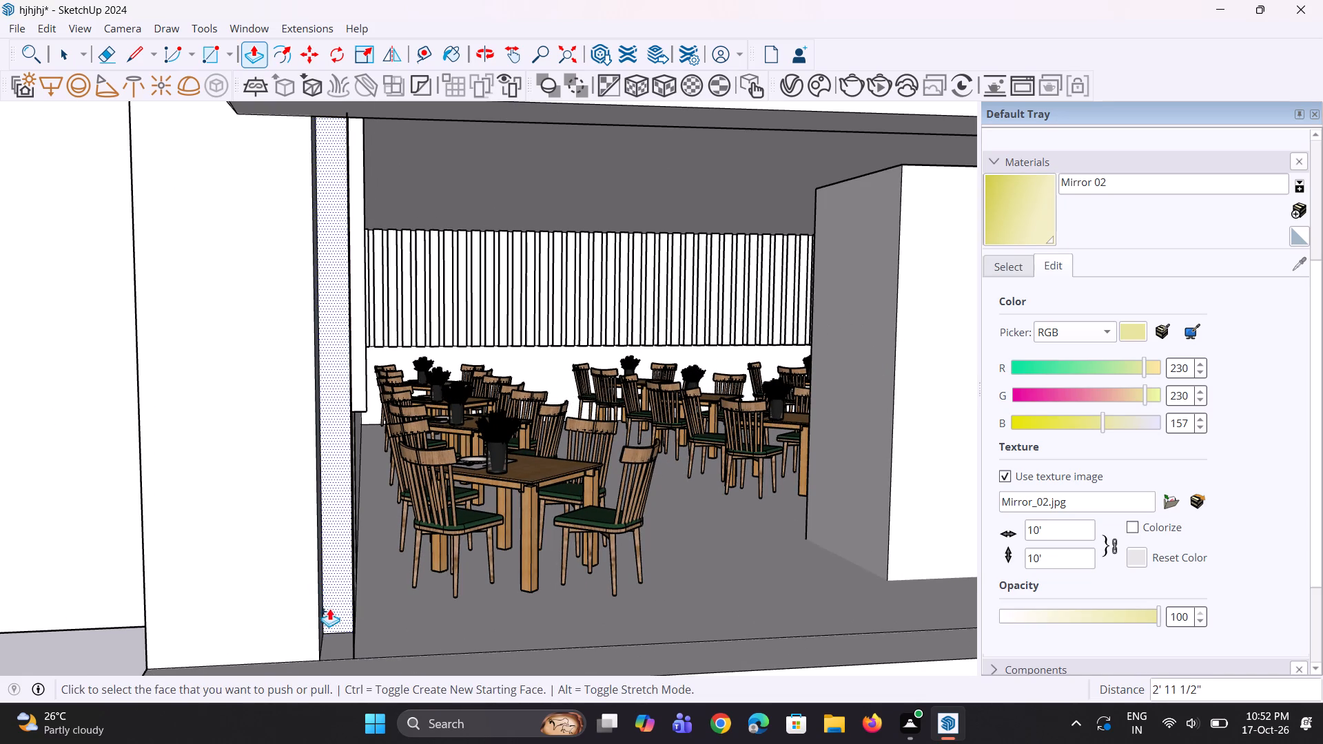
pyautogui.click(334, 603)
pyautogui.click(338, 612)
pyautogui.click(338, 618)
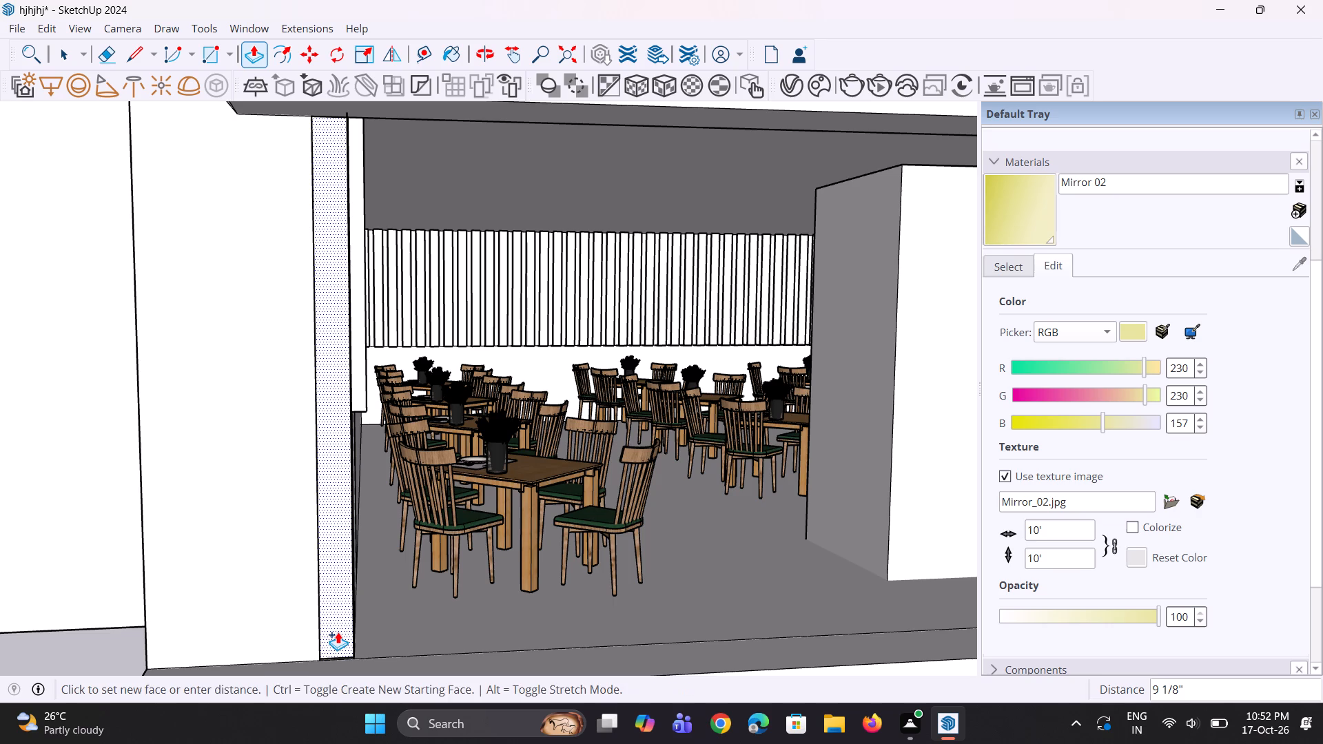
pyautogui.click(338, 632)
pyautogui.scroll(-4, 338, 591)
pyautogui.moveTo(344, 586); pyautogui.dragTo(269, 570, button='middle')
pyautogui.press('space')
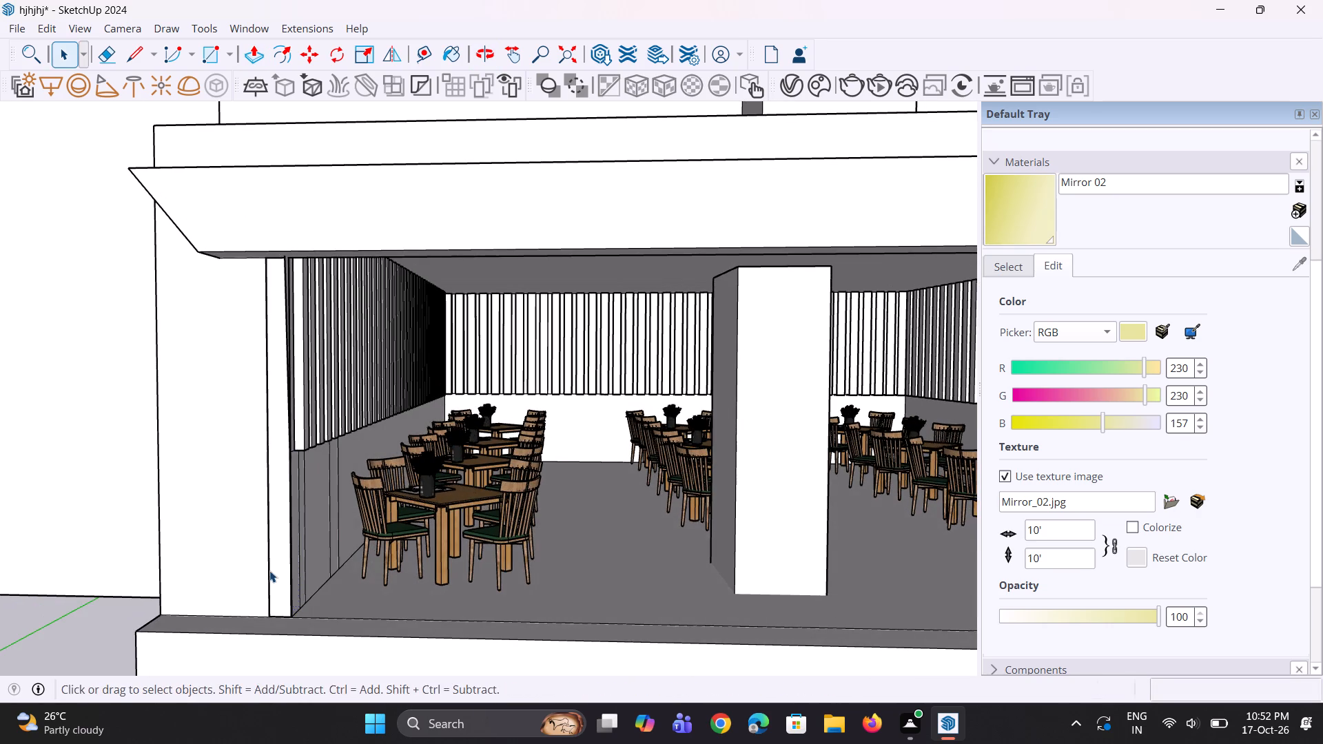
pyautogui.press('space')
# Erase the vertical seam lines on the upper floor's left wall below the slats near the front opening.
pyautogui.moveTo(285, 559); pyautogui.dragTo(216, 548, button='middle')
pyautogui.scroll(8, 248, 516)
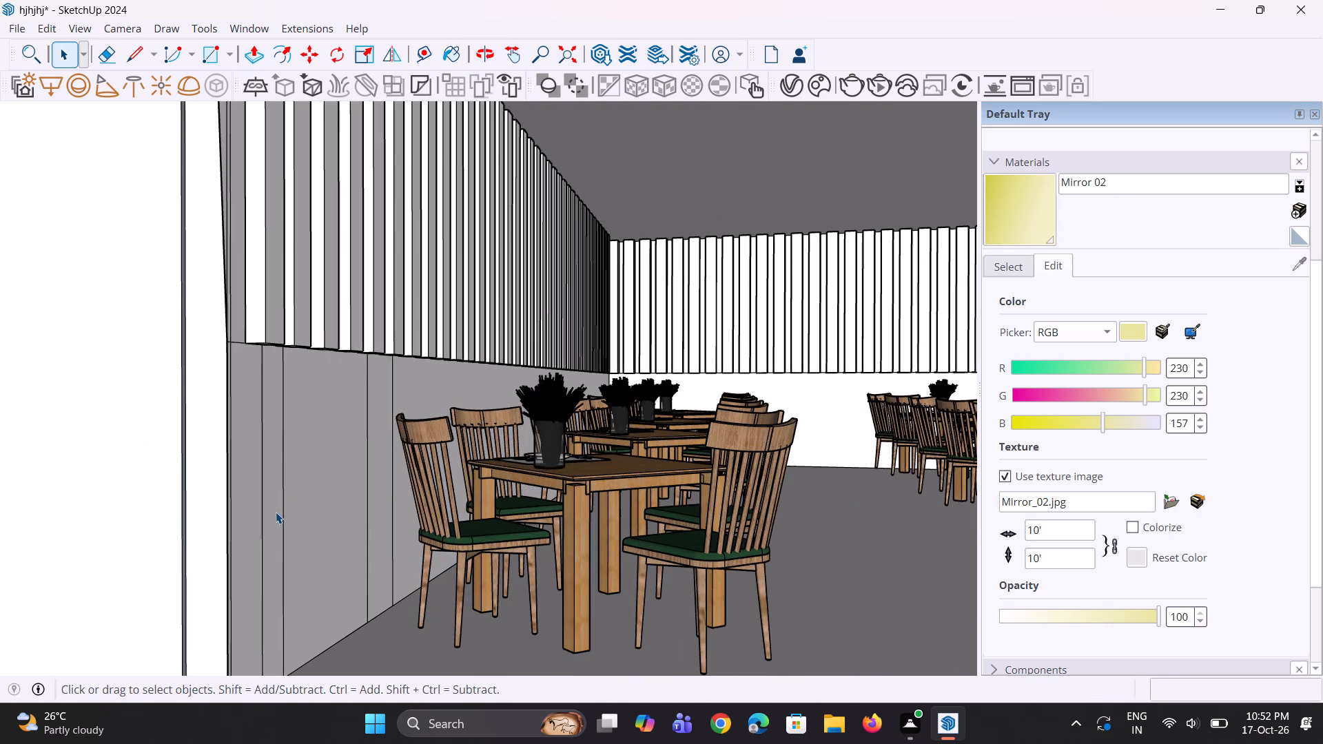
pyautogui.press('e')
pyautogui.click(264, 506)
pyautogui.click(280, 504)
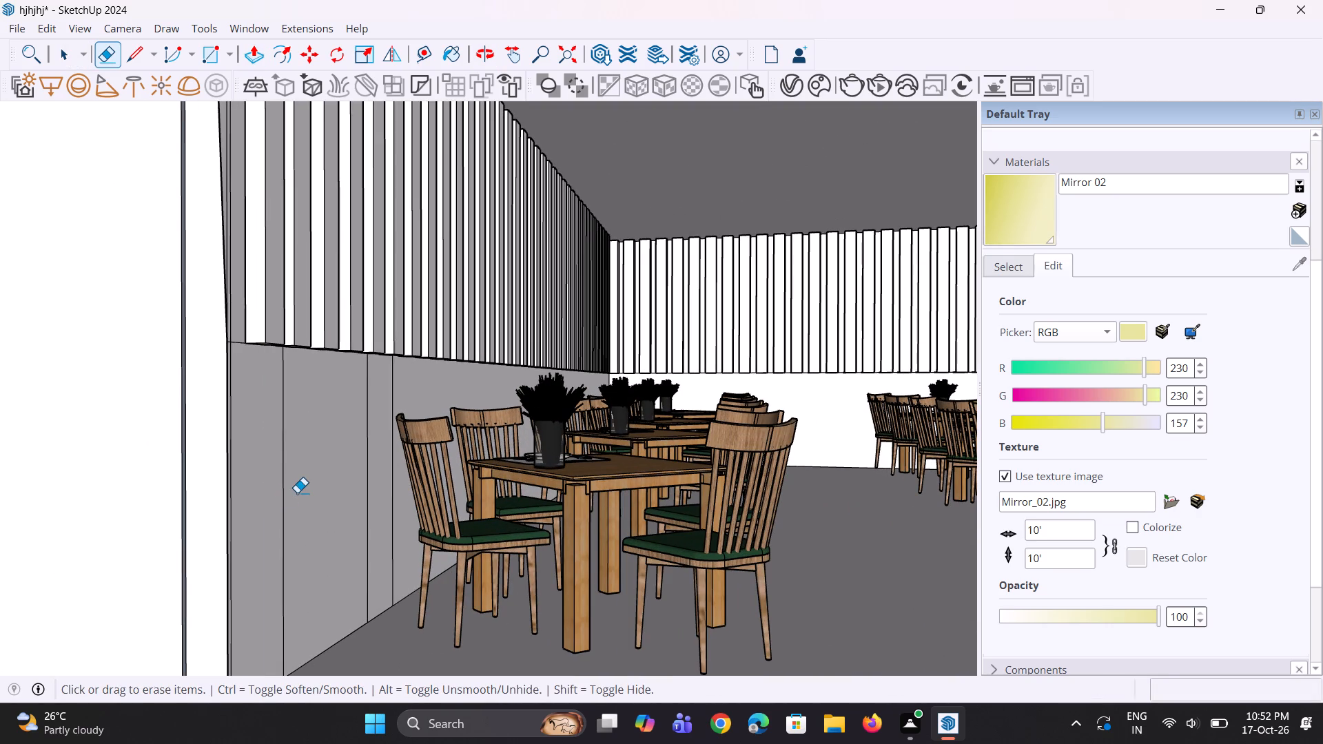
pyautogui.moveTo(297, 493); pyautogui.dragTo(272, 509)
pyautogui.moveTo(390, 466); pyautogui.dragTo(362, 482)
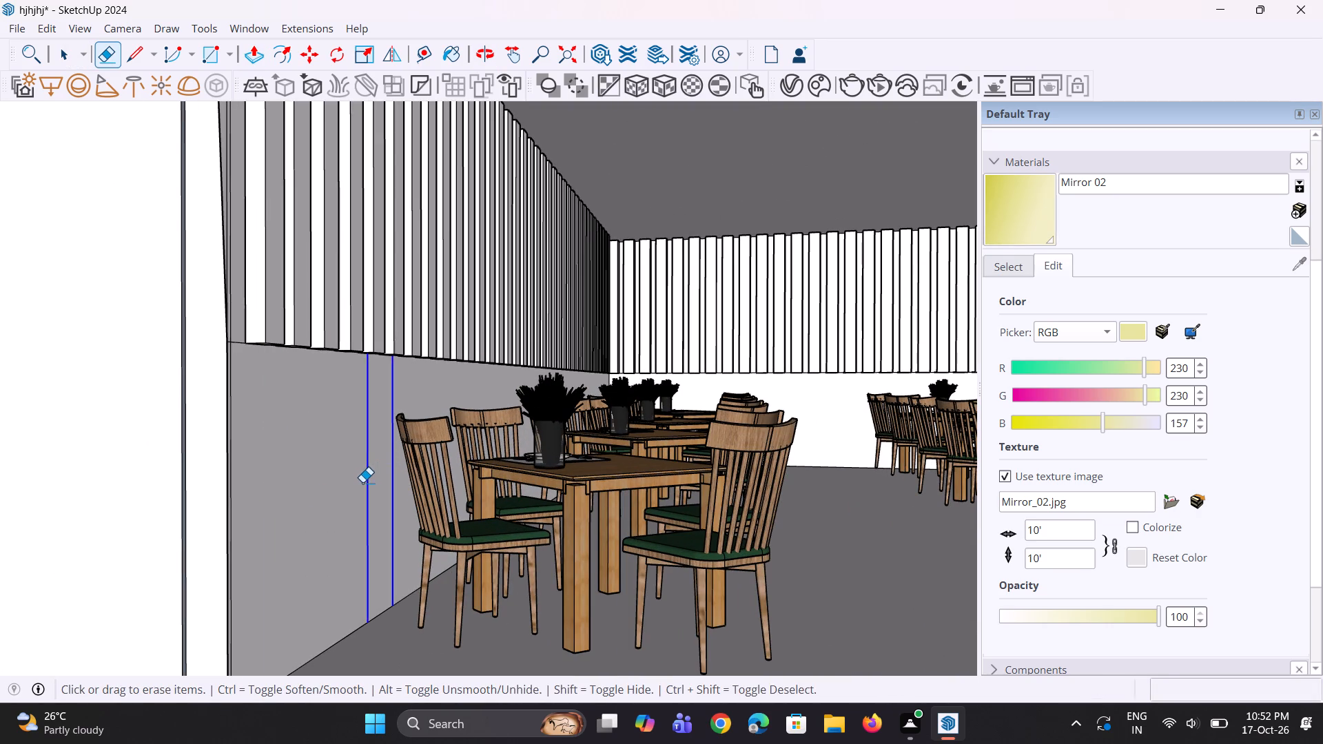
pyautogui.moveTo(362, 482); pyautogui.dragTo(362, 482)
# Erase the stray edge of the infill's top sliver where it protrudes at the front ceiling overhang.
pyautogui.scroll(-3, 361, 487)
pyautogui.moveTo(361, 492); pyautogui.dragTo(390, 517, button='middle')
pyautogui.scroll(-2, 360, 495)
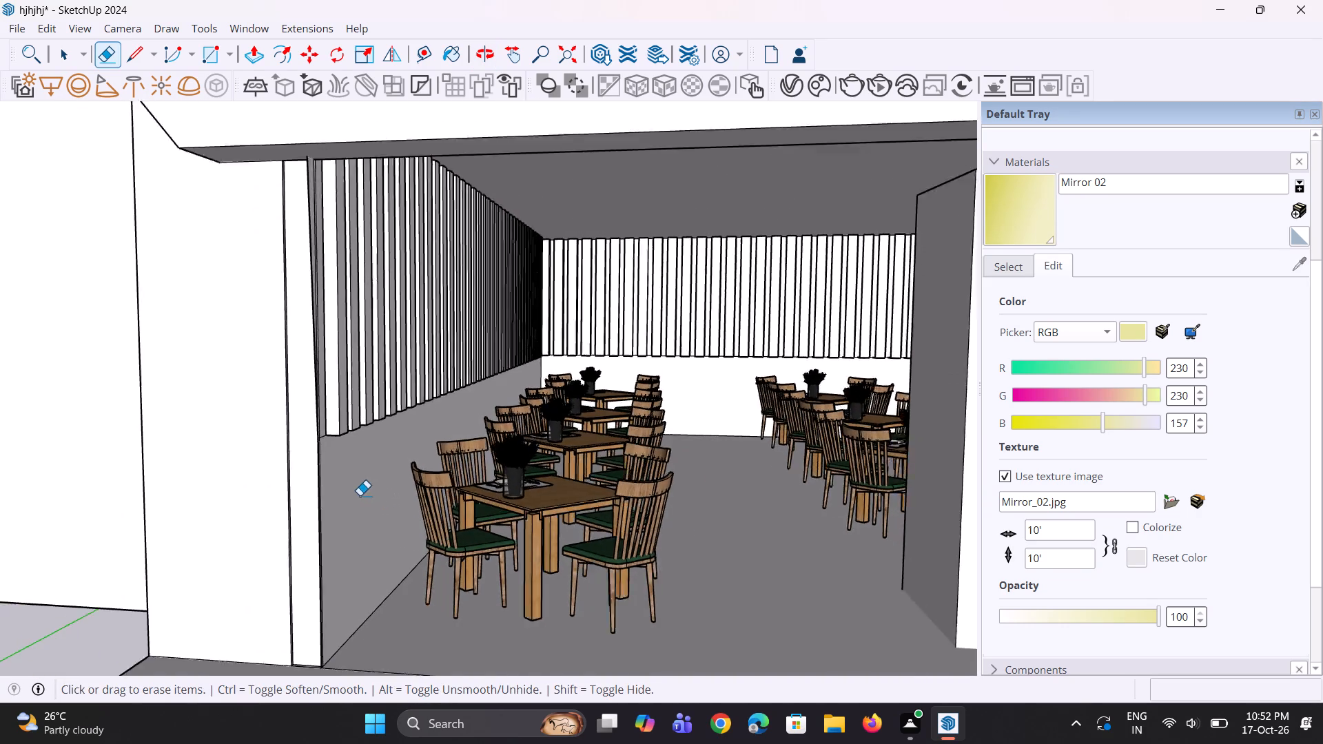
pyautogui.scroll(-1, 360, 495)
pyautogui.scroll(3, 333, 428)
pyautogui.scroll(-6, 333, 428)
pyautogui.moveTo(360, 428); pyautogui.dragTo(392, 426, button='middle')
pyautogui.scroll(1, 392, 426)
pyautogui.scroll(-5, 392, 424)
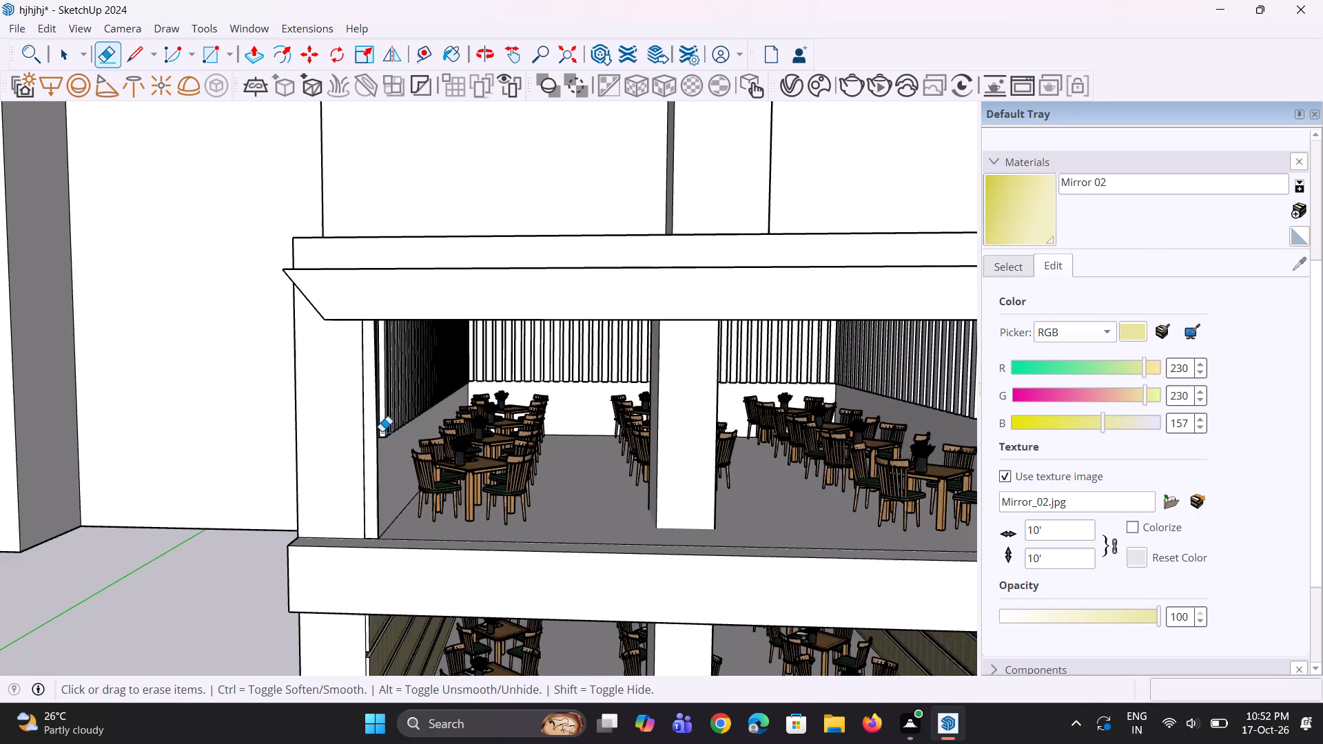
pyautogui.moveTo(382, 431); pyautogui.dragTo(415, 298, button='middle')
pyautogui.scroll(1, 389, 414)
pyautogui.scroll(-5, 407, 307)
pyautogui.moveTo(463, 231); pyautogui.dragTo(444, 151, button='middle')
pyautogui.scroll(4, 435, 154)
pyautogui.scroll(17, 411, 124)
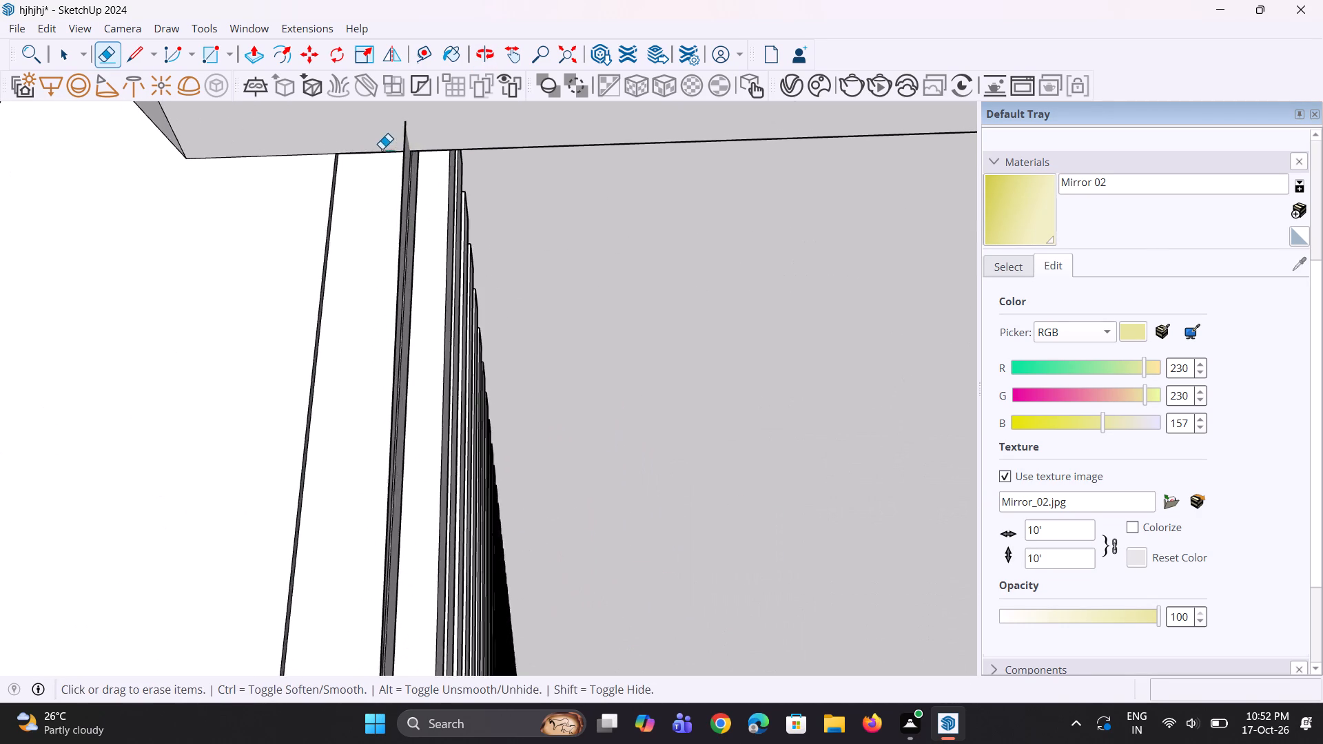
pyautogui.scroll(4, 382, 149)
pyautogui.moveTo(396, 152); pyautogui.dragTo(267, 236, button='middle')
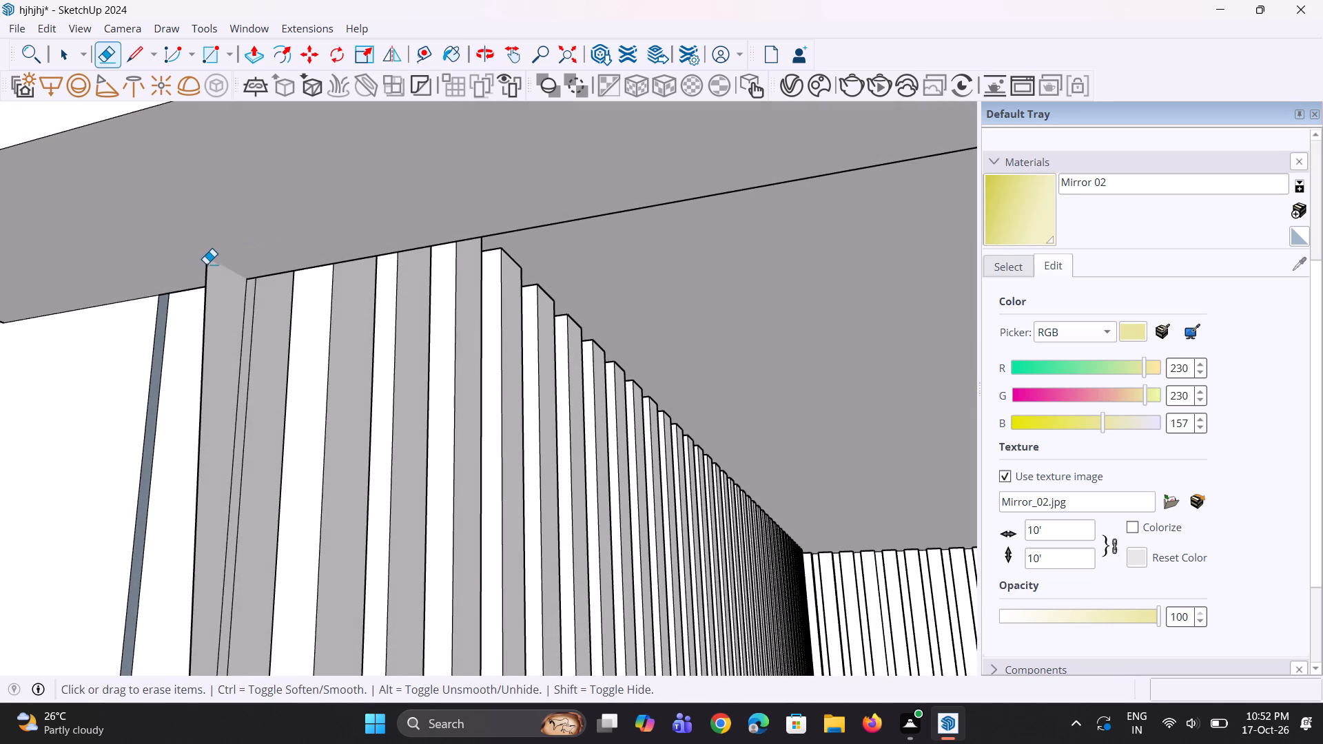
pyautogui.click(207, 268)
# Draw a 9' 7 3/4" by 15/16" rectangle along the infill's inner front edge from the overhang down to the floor.
pyautogui.scroll(-5, 249, 297)
pyautogui.moveTo(249, 297); pyautogui.dragTo(285, 268, button='middle')
pyautogui.scroll(-5, 280, 263)
pyautogui.moveTo(280, 263); pyautogui.dragTo(295, 265, button='middle')
pyautogui.press('r')
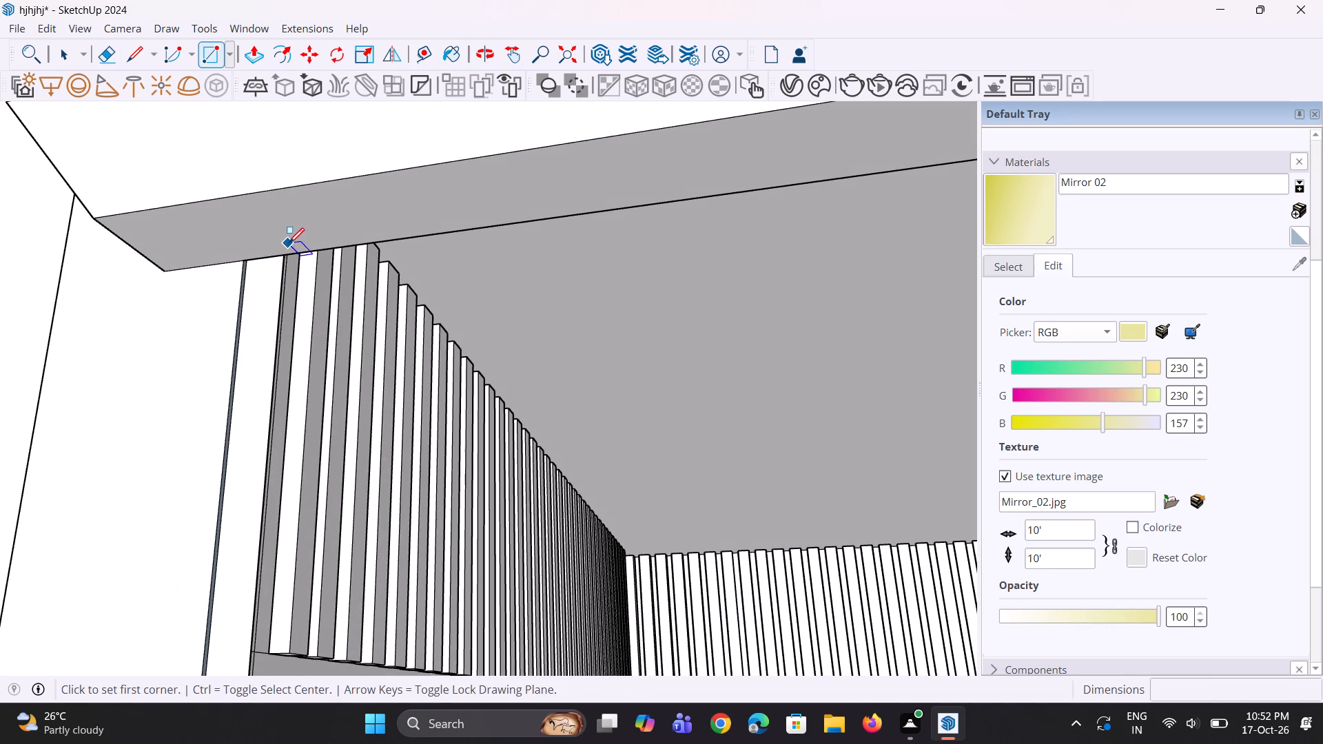
pyautogui.click(283, 254)
pyautogui.scroll(-10, 285, 296)
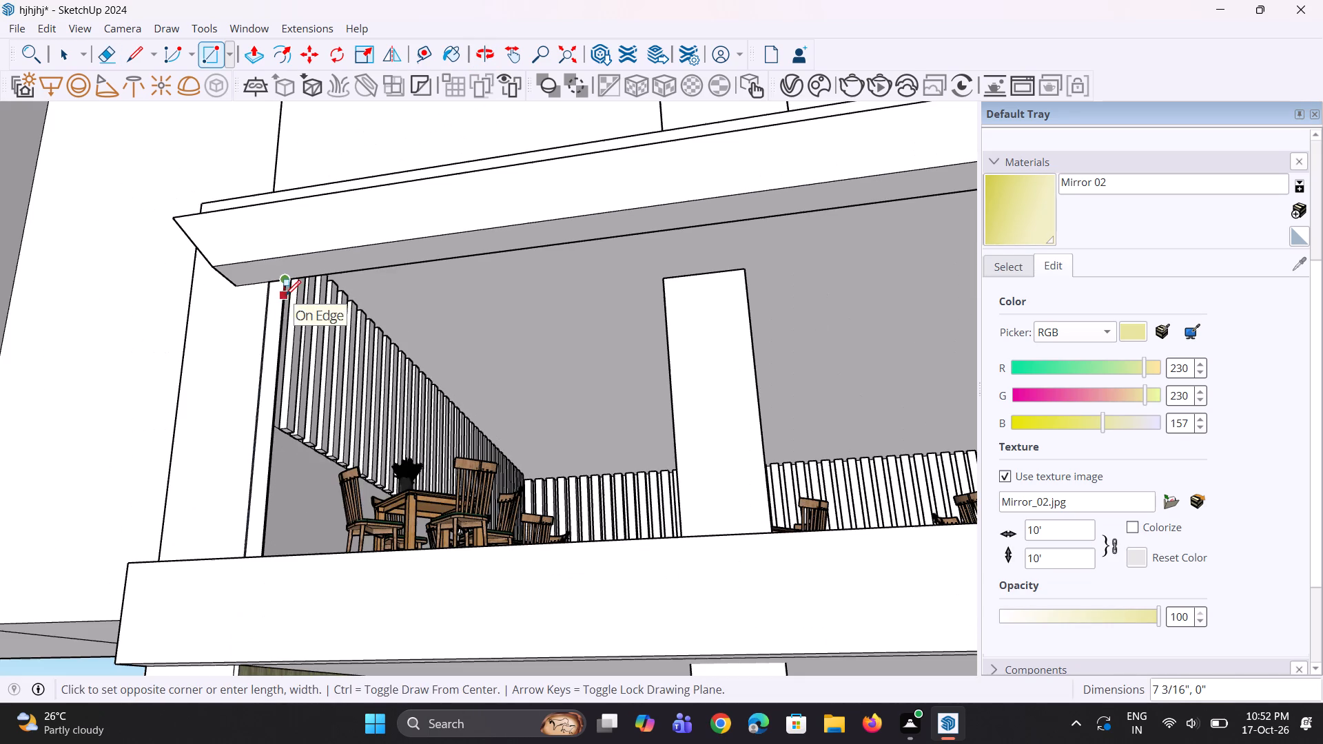
pyautogui.moveTo(292, 486); pyautogui.dragTo(265, 642, button='middle')
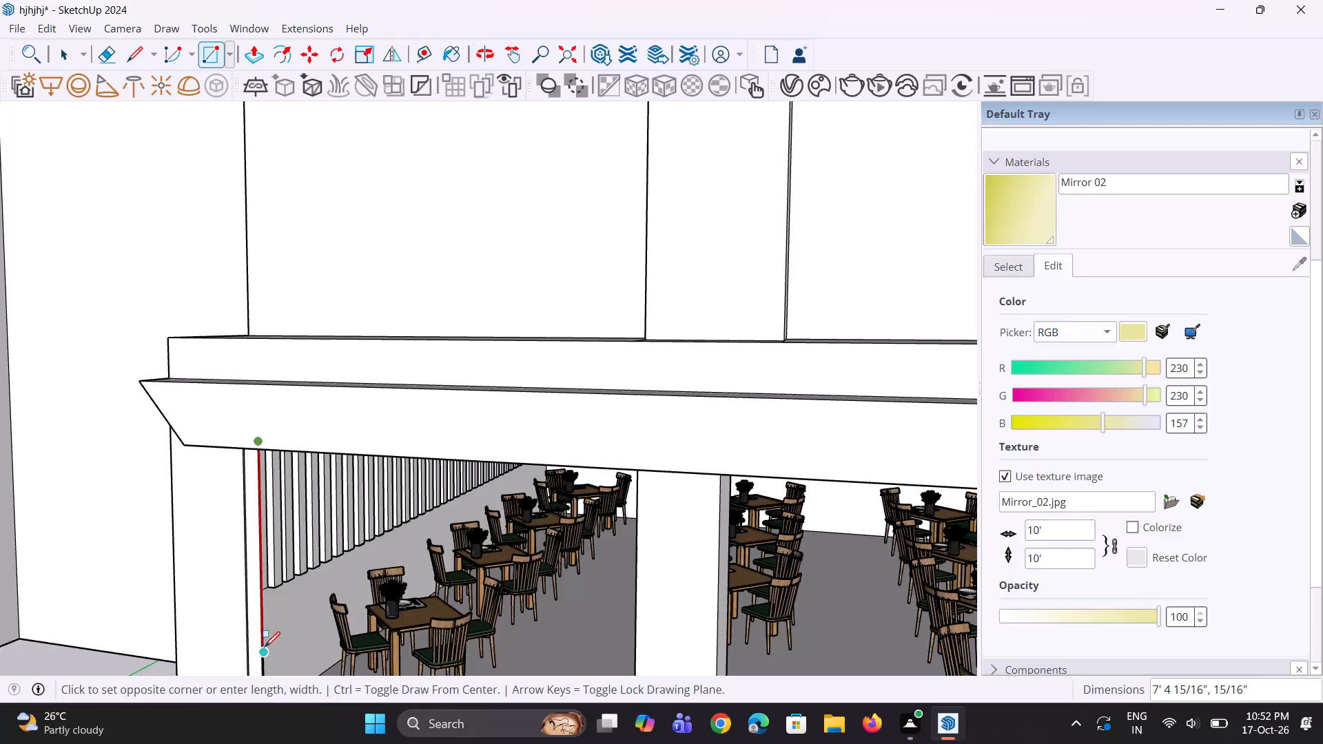
pyautogui.scroll(-12, 287, 592)
pyautogui.scroll(6, 288, 659)
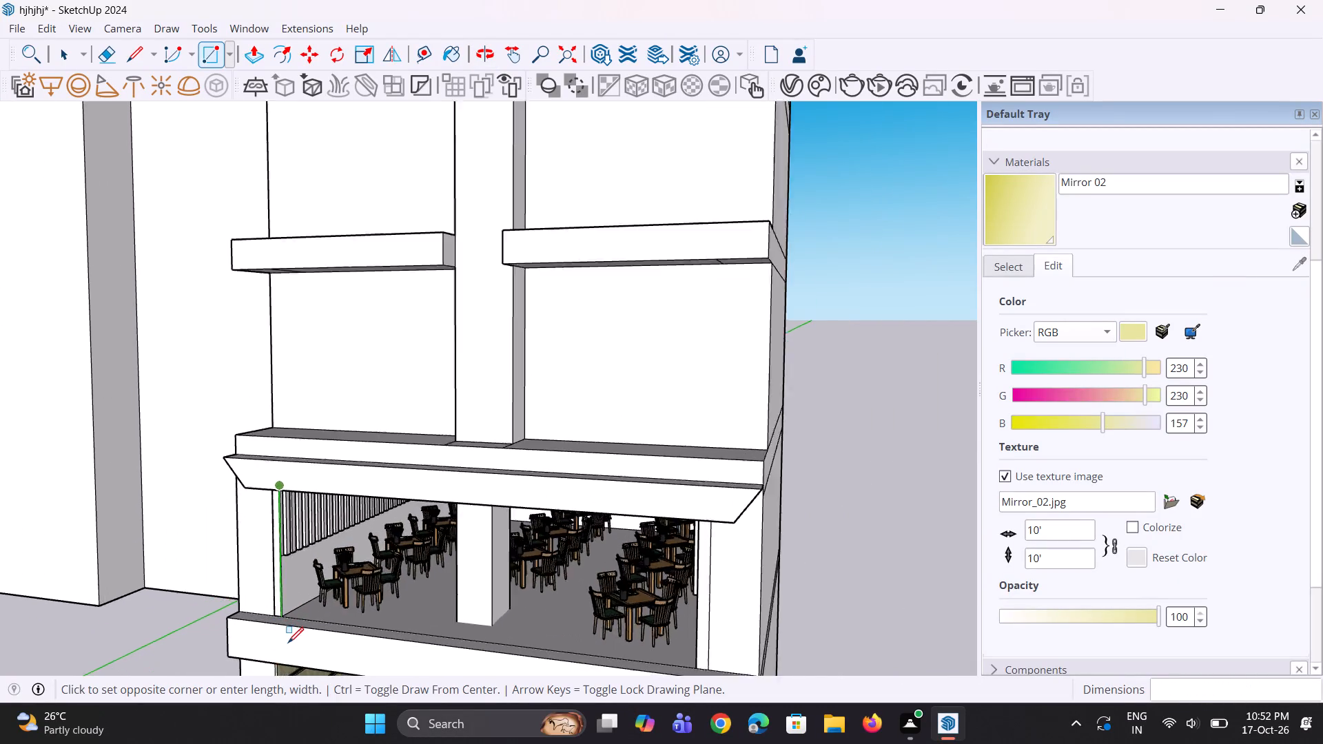
pyautogui.scroll(13, 288, 643)
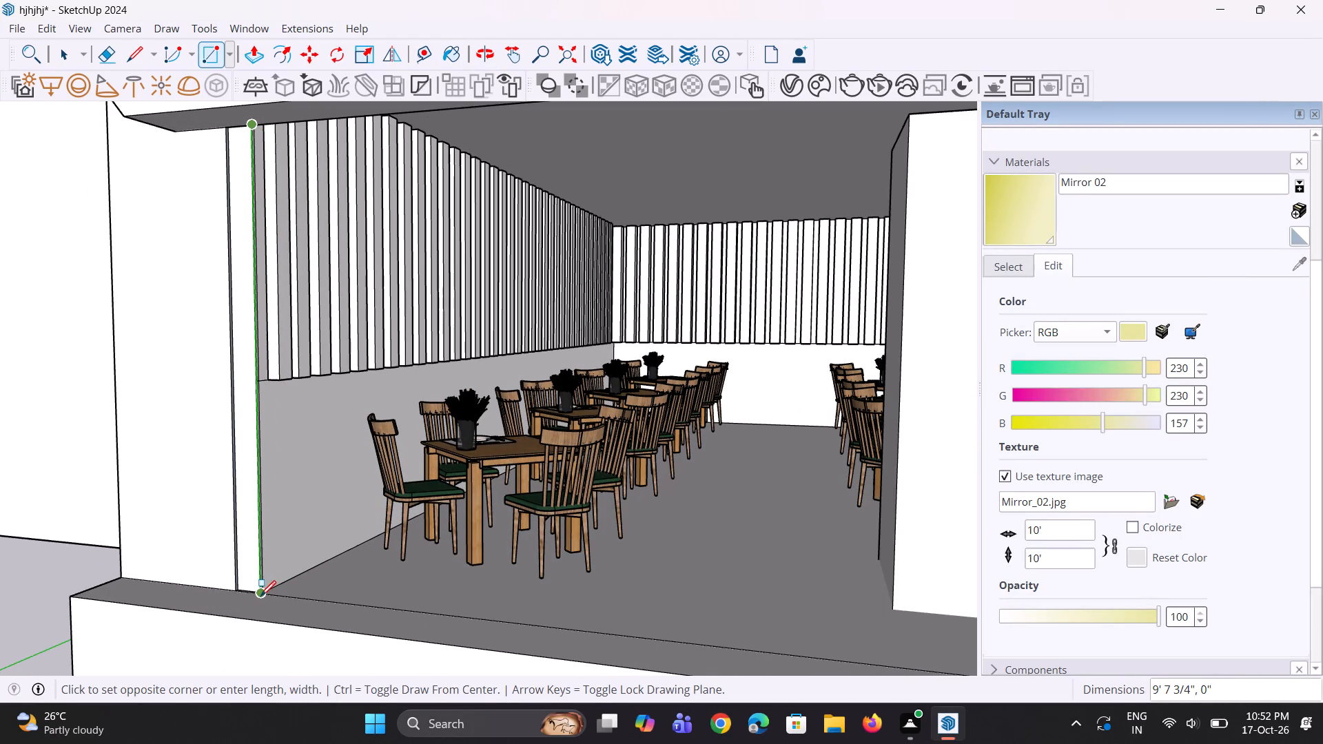
pyautogui.click(265, 597)
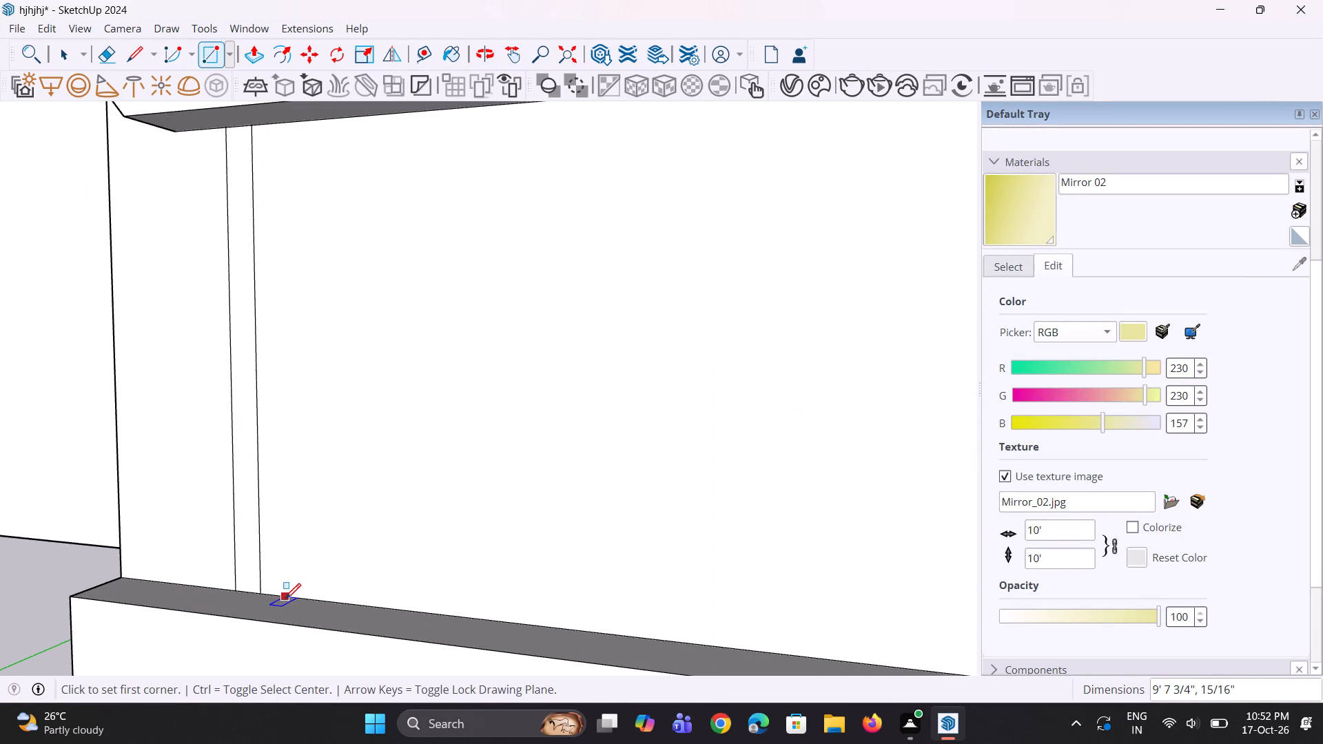
# Copy the large face covering the upper floor's front opening about 74' sideways, clear of the building.
pyautogui.scroll(-14, 283, 600)
pyautogui.moveTo(378, 622); pyautogui.dragTo(416, 615, button='middle')
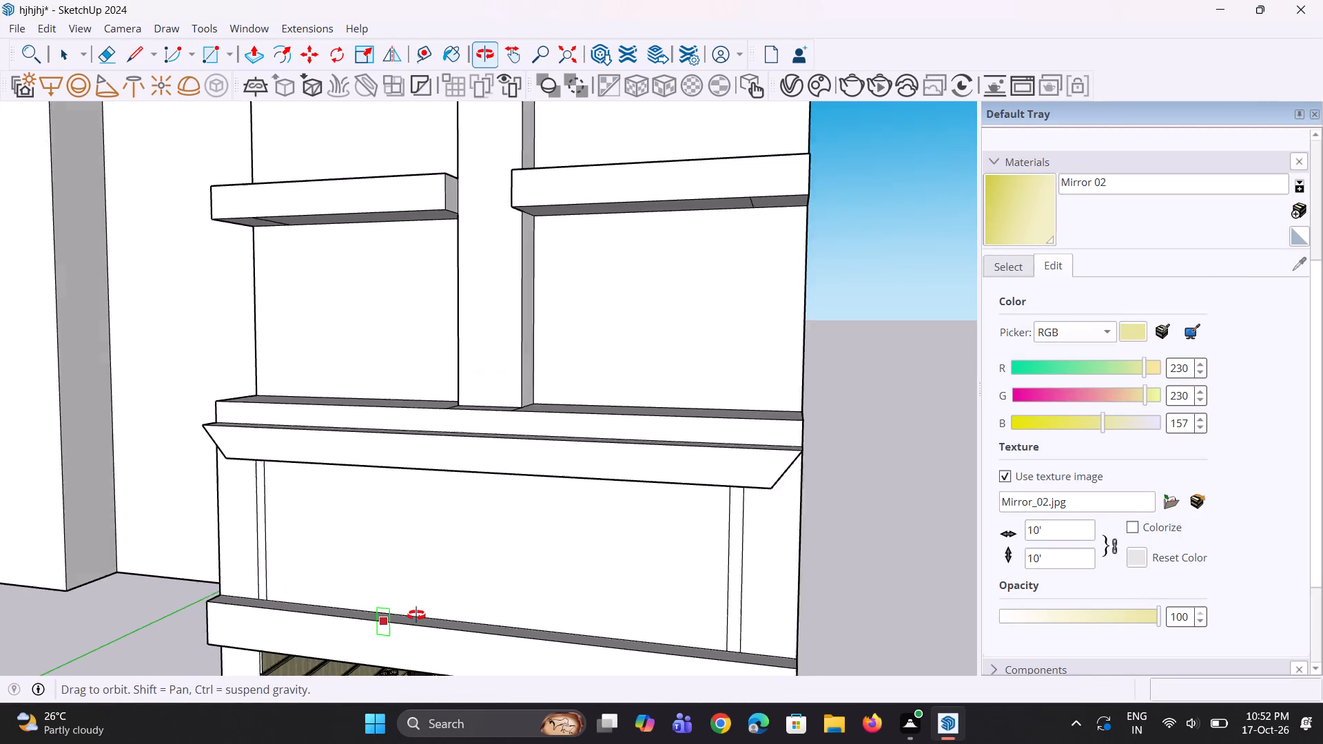
pyautogui.moveTo(416, 615); pyautogui.dragTo(439, 610, button='middle')
pyautogui.press('space')
pyautogui.click(498, 577)
pyautogui.scroll(-3, 481, 577)
pyautogui.press('m')
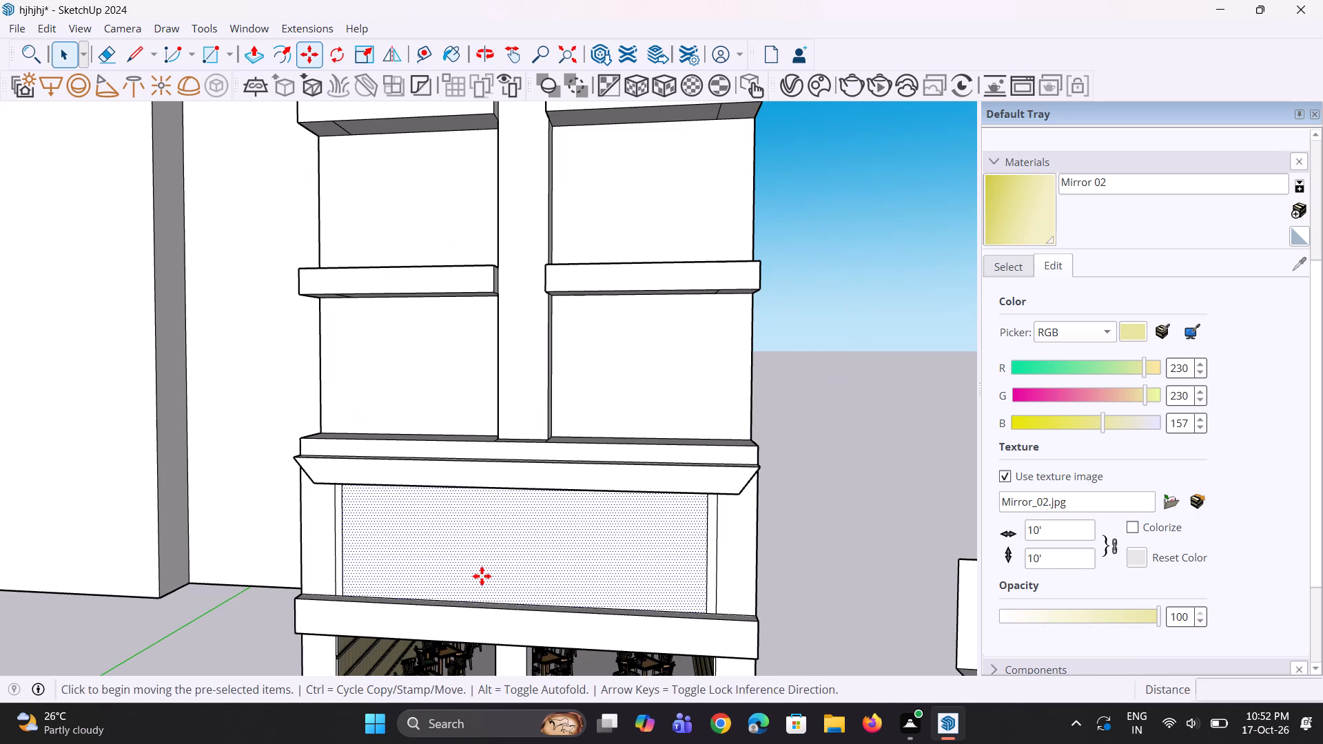
pyautogui.click(482, 575)
pyautogui.scroll(-8, 548, 586)
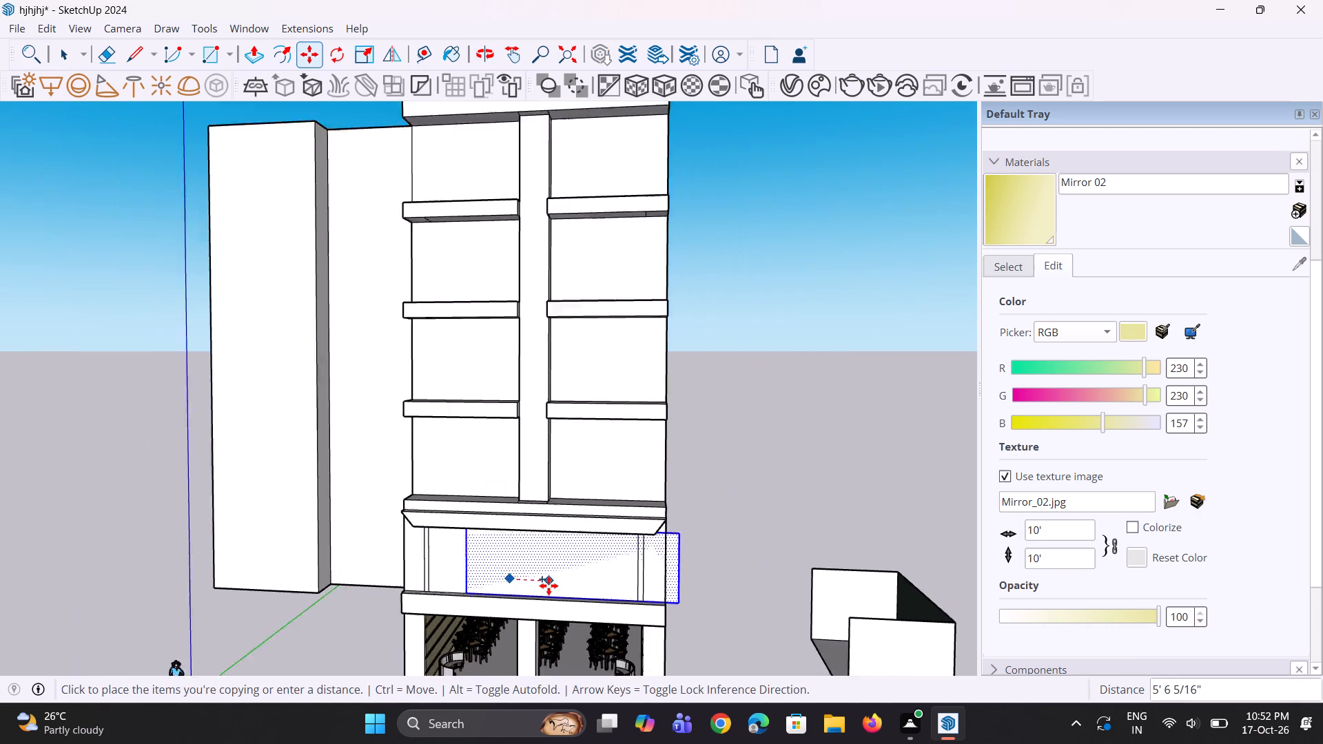
pyautogui.scroll(-2, 548, 586)
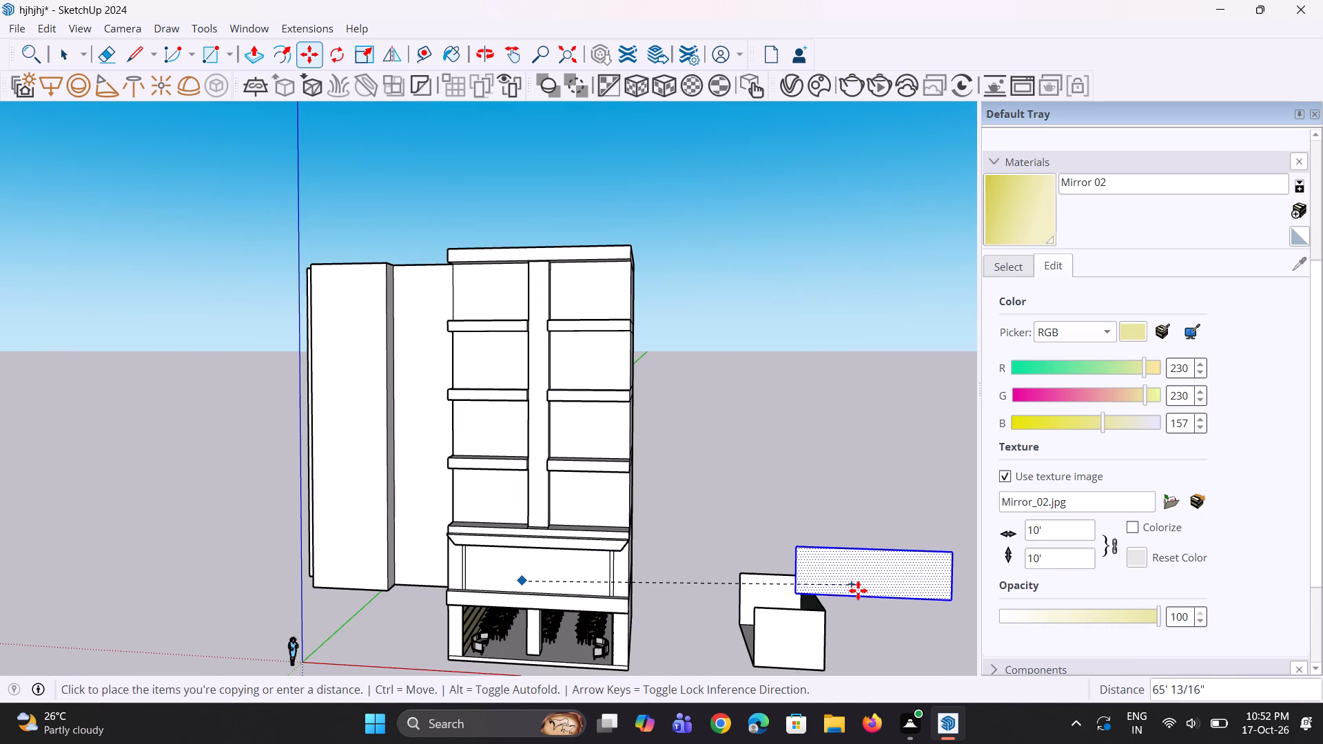
pyautogui.click(906, 596)
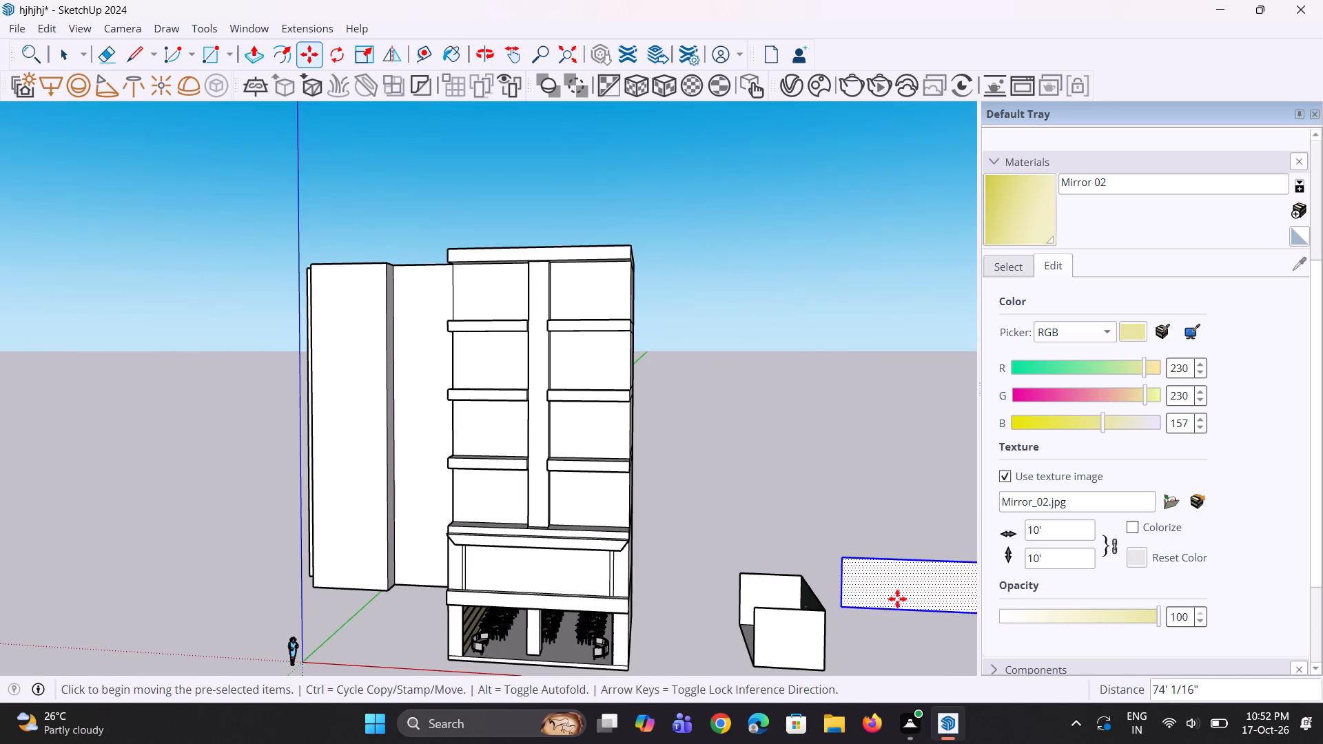
pyautogui.press('space')
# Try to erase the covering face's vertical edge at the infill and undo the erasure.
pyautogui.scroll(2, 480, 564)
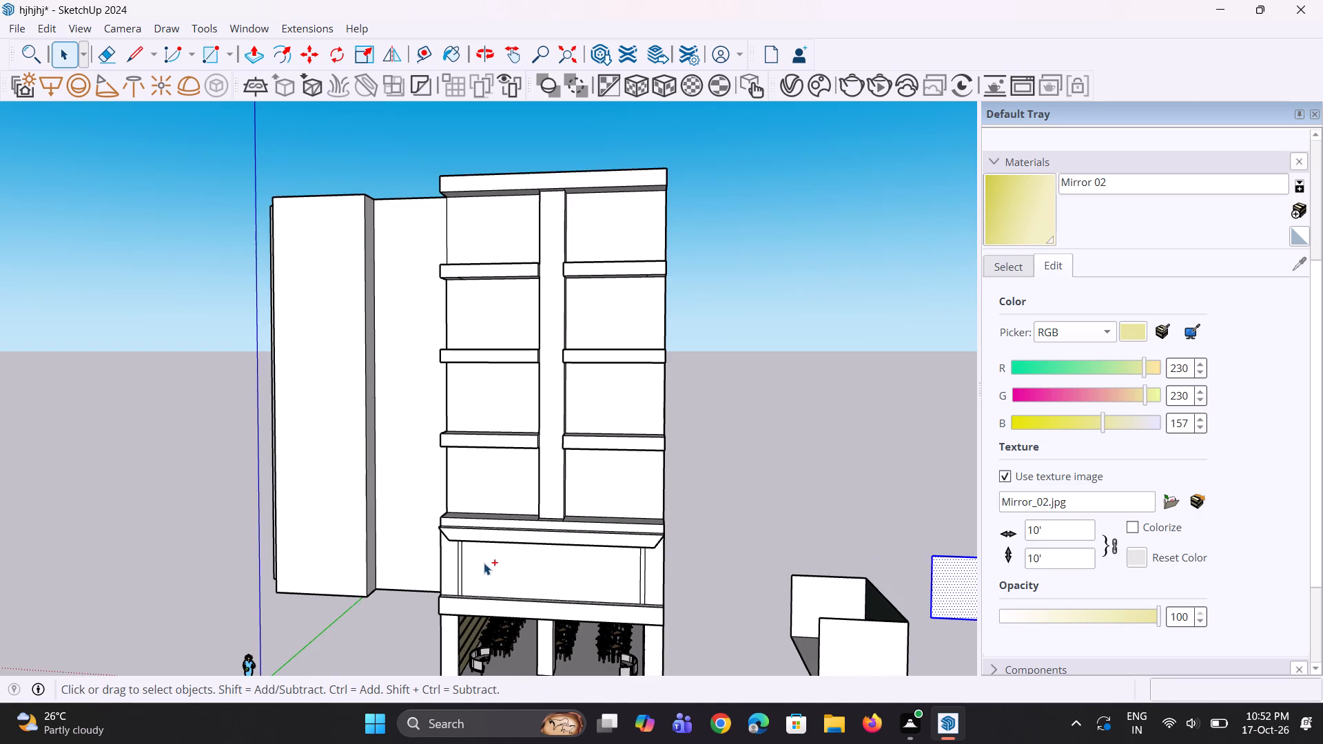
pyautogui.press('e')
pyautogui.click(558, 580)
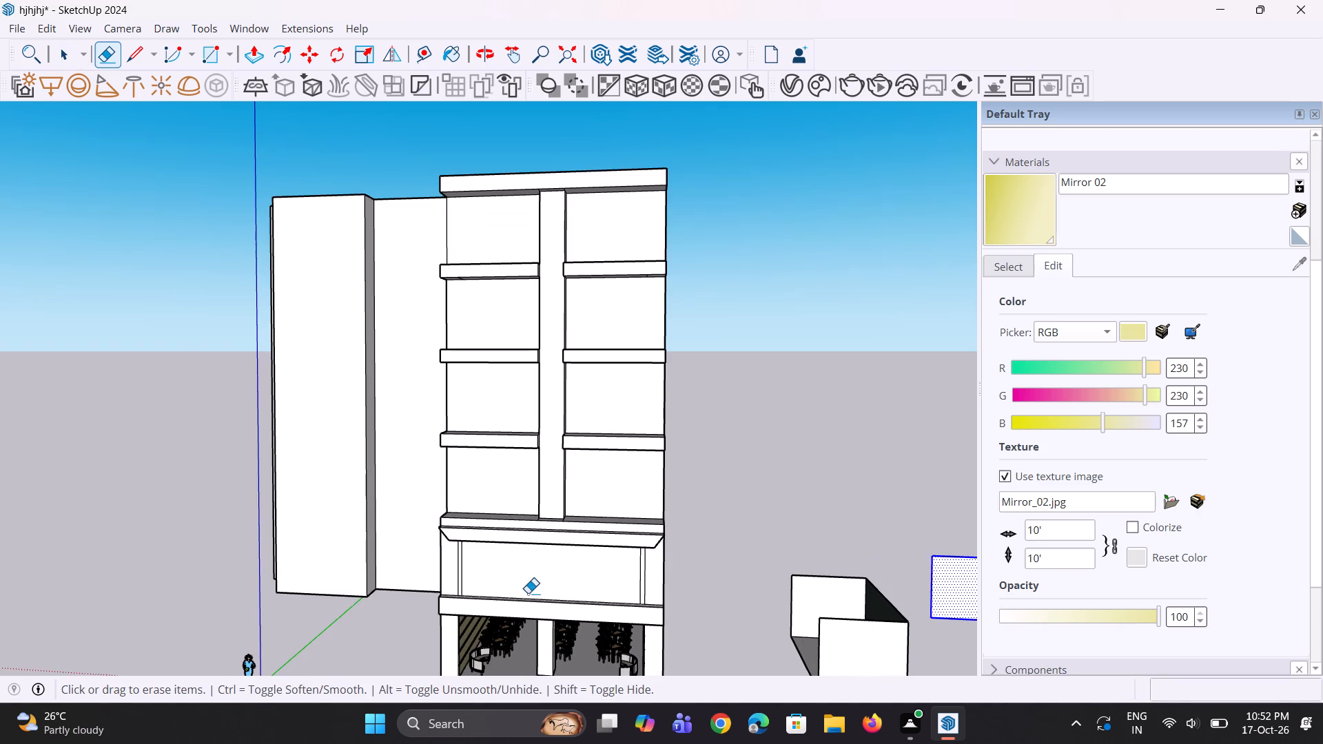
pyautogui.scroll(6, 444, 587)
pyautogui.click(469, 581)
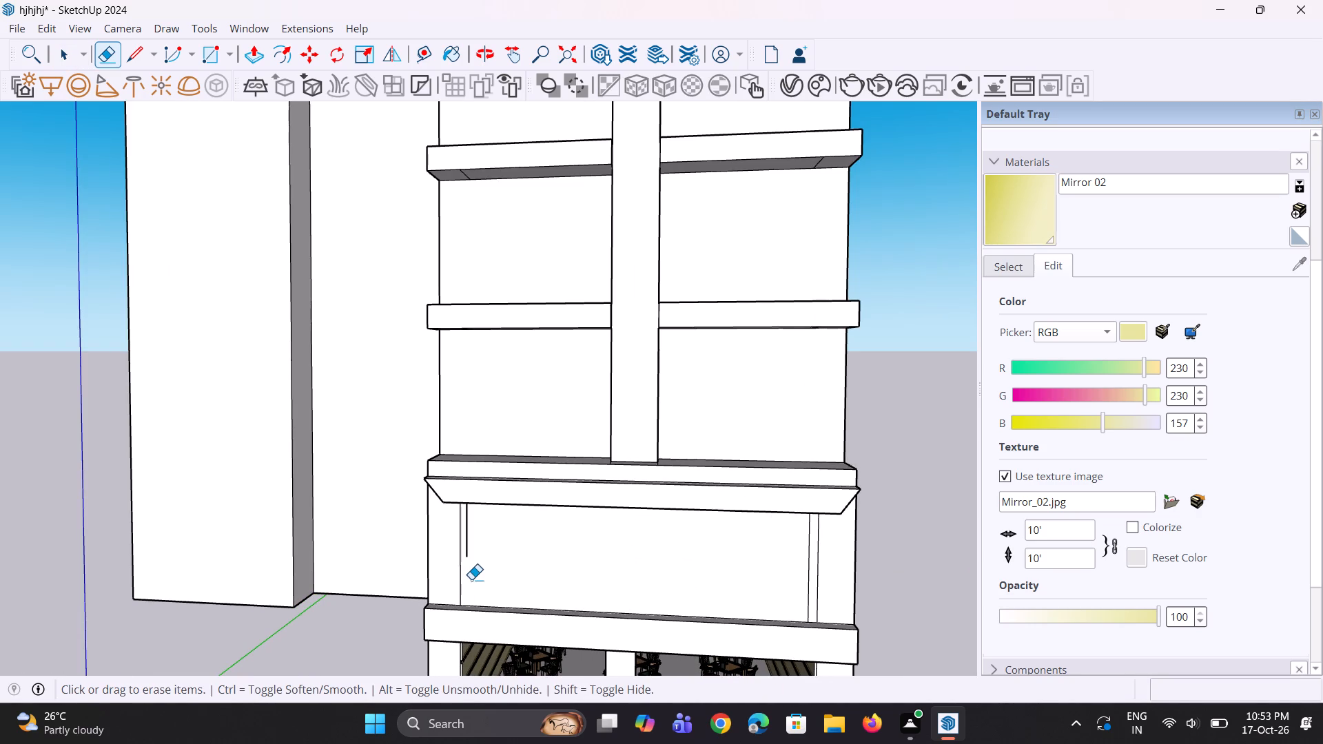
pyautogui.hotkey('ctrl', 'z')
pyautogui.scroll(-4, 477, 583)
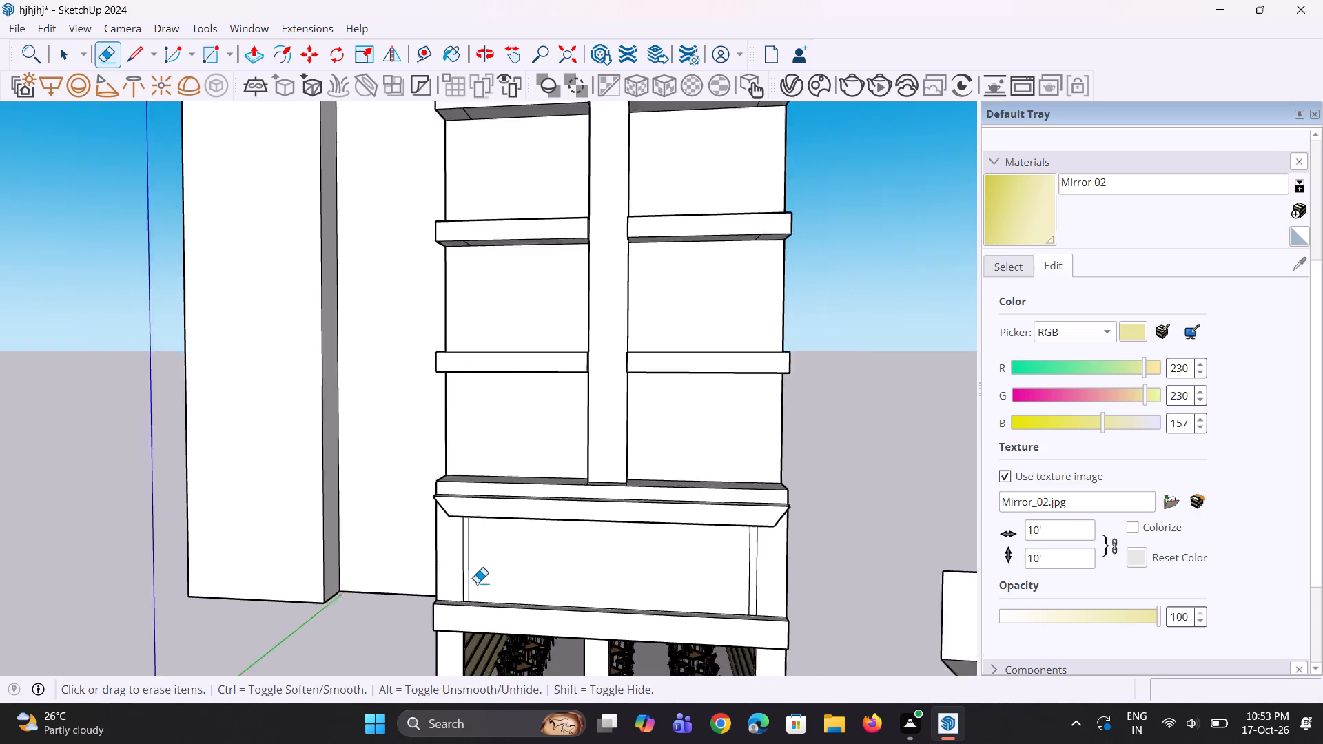
# Erase the bottom edge of the face covering the upper floor's front opening and clear the selection.
pyautogui.scroll(4, 614, 593)
pyautogui.scroll(3, 694, 608)
pyautogui.moveTo(693, 608); pyautogui.dragTo(688, 599, button='middle')
pyautogui.scroll(2, 683, 600)
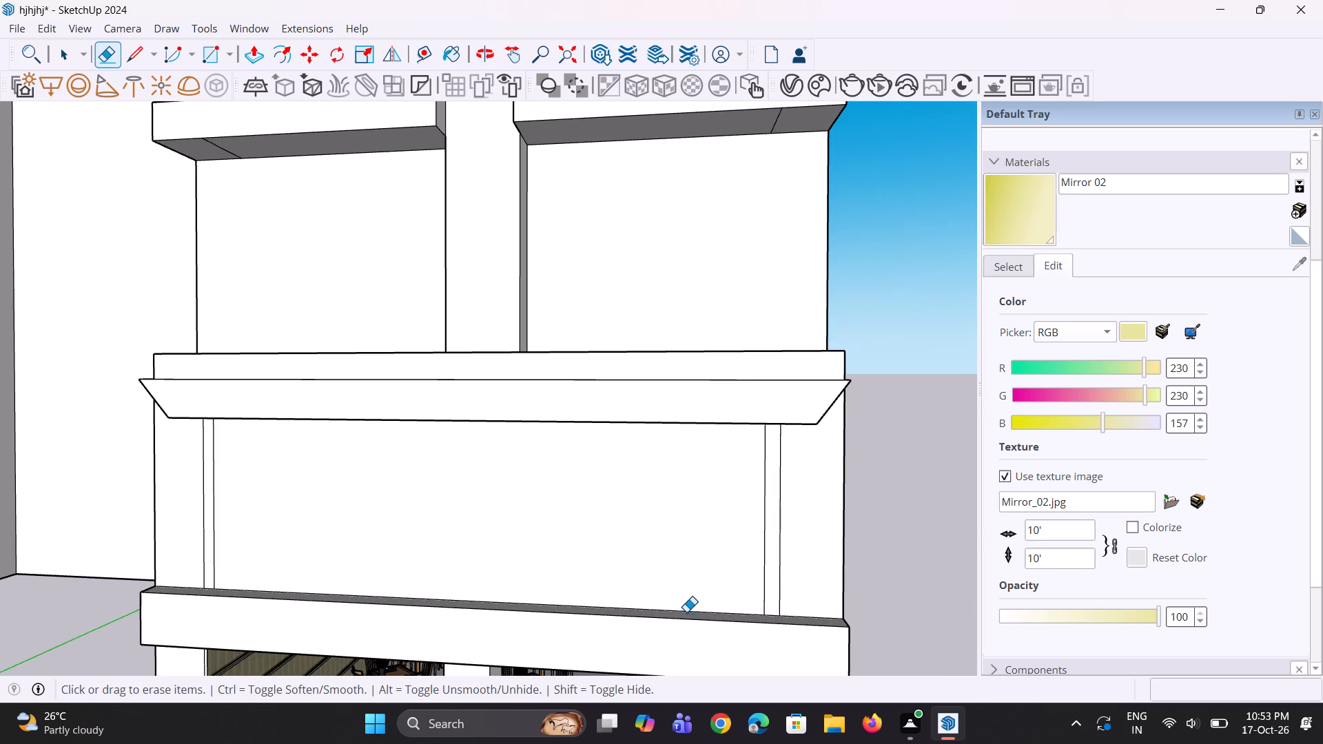
pyautogui.click(688, 611)
pyautogui.moveTo(682, 612); pyautogui.dragTo(682, 577, button='middle')
pyautogui.scroll(-2, 624, 536)
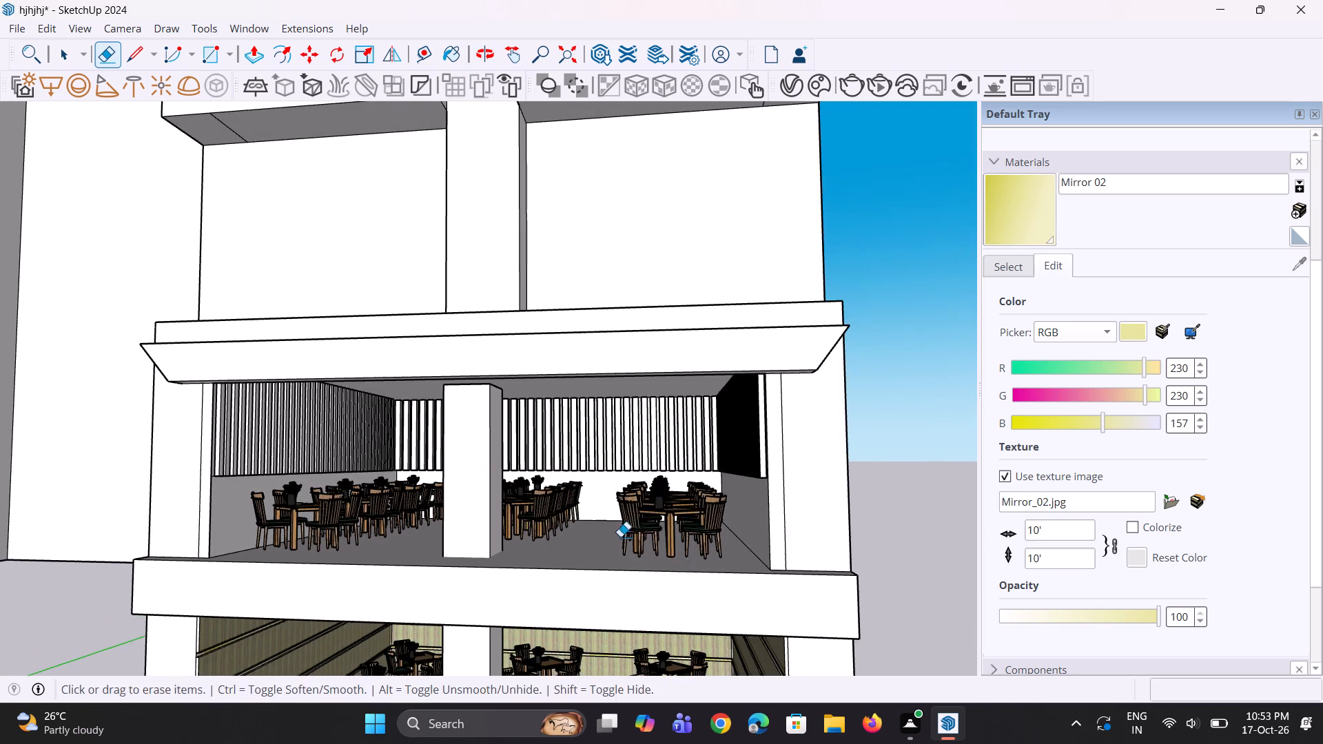
pyautogui.scroll(-4, 620, 537)
pyautogui.moveTo(588, 535); pyautogui.dragTo(604, 537, button='middle')
pyautogui.scroll(1, 604, 537)
pyautogui.press('space')
pyautogui.press('space')
pyautogui.click(823, 505)
# Push/Pull the copied face beside the building to give the panel a 5" thickness.
pyautogui.scroll(-5, 401, 475)
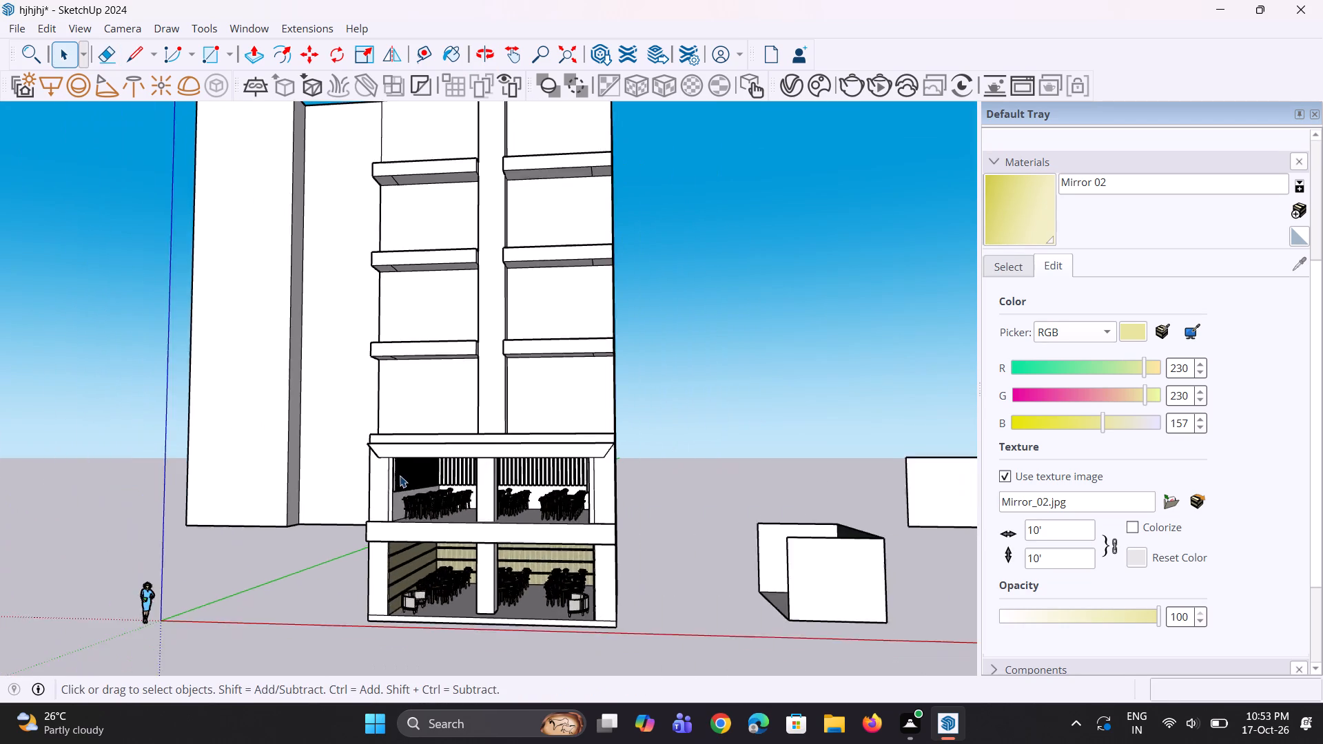
pyautogui.scroll(-5, 400, 475)
pyautogui.moveTo(424, 493); pyautogui.dragTo(468, 531, button='middle')
pyautogui.scroll(3, 870, 610)
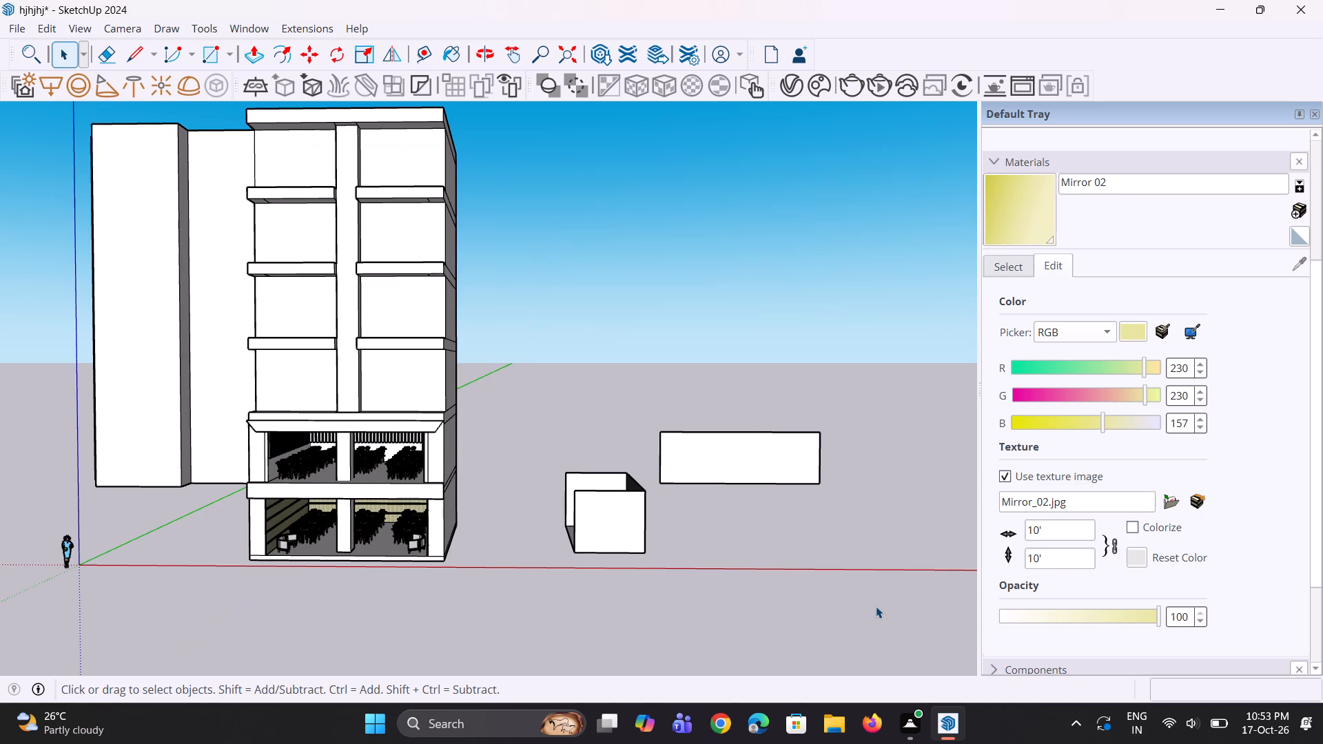
pyautogui.scroll(-2, 746, 556)
pyautogui.moveTo(771, 527); pyautogui.dragTo(819, 505, button='middle')
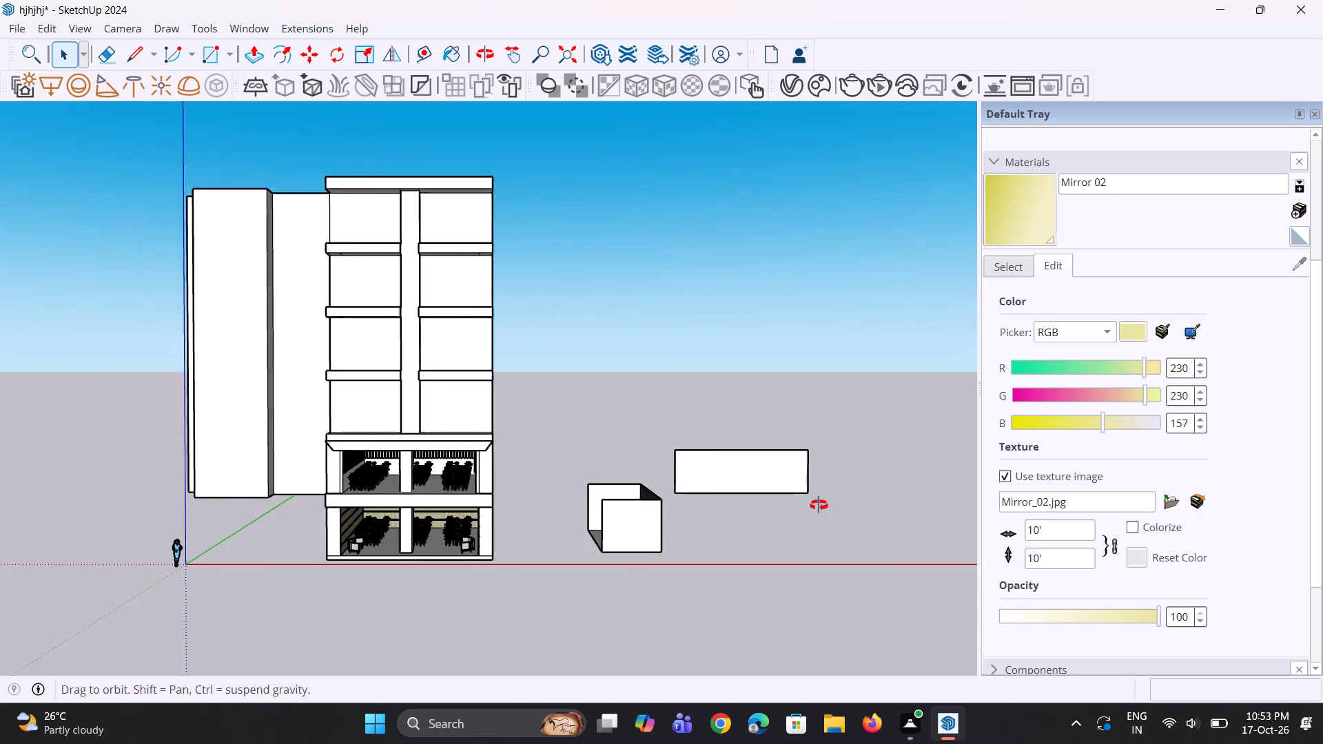
pyautogui.moveTo(819, 505); pyautogui.dragTo(819, 504, button='middle')
pyautogui.scroll(9, 727, 452)
pyautogui.press('p')
pyautogui.scroll(1, 728, 466)
pyautogui.click(728, 466)
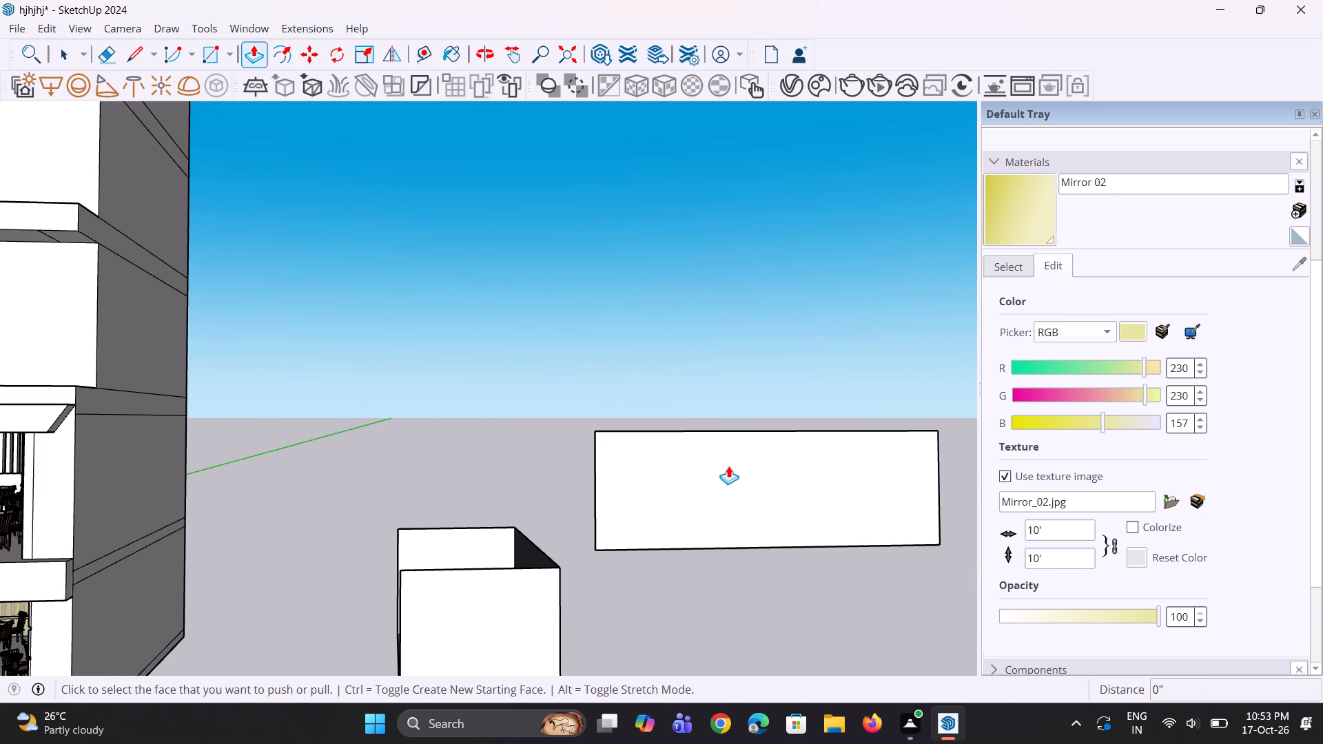
pyautogui.write('5"')
pyautogui.press('Return')
pyautogui.moveTo(649, 469); pyautogui.dragTo(772, 532, button='middle')
pyautogui.press('space')
pyautogui.press('space')
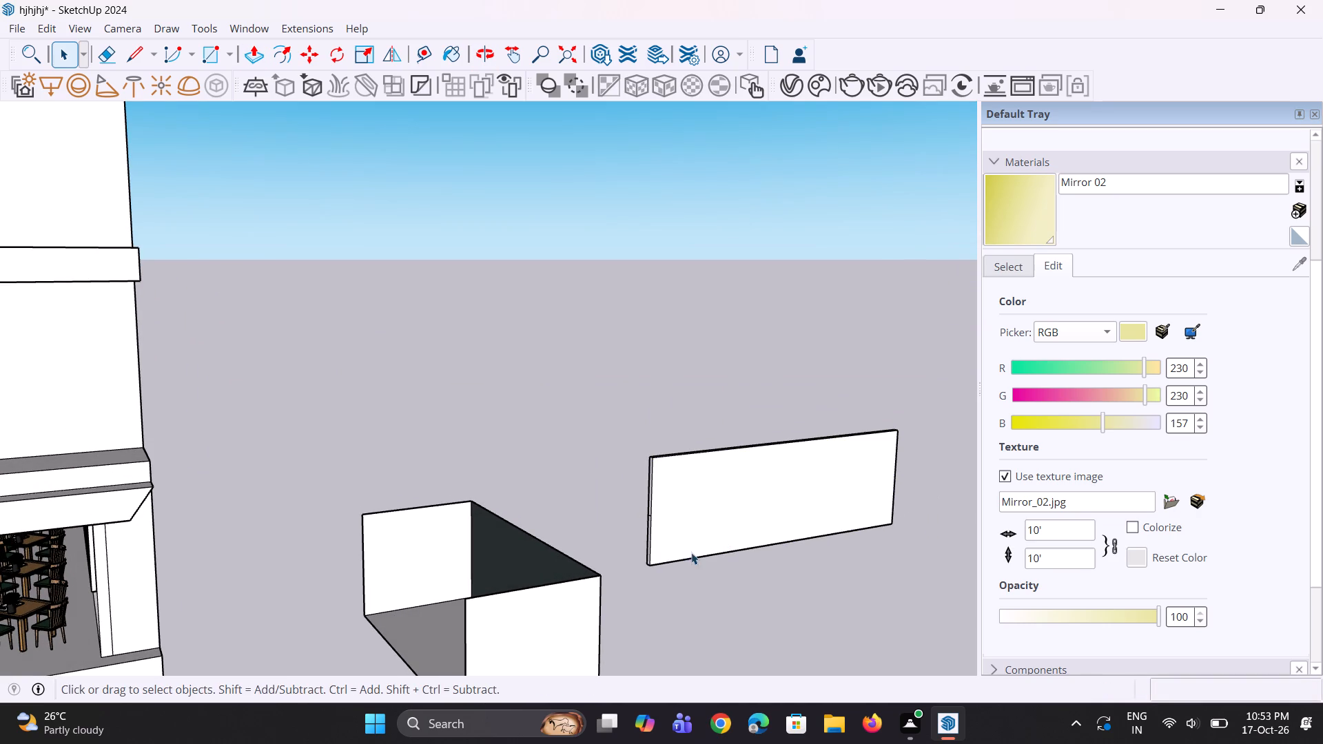
pyautogui.click(706, 637)
# Paint the panel's front face with Translucent Glass Gray from the Glass and Mirrors collection.
pyautogui.moveTo(850, 582); pyautogui.dragTo(759, 550, button='middle')
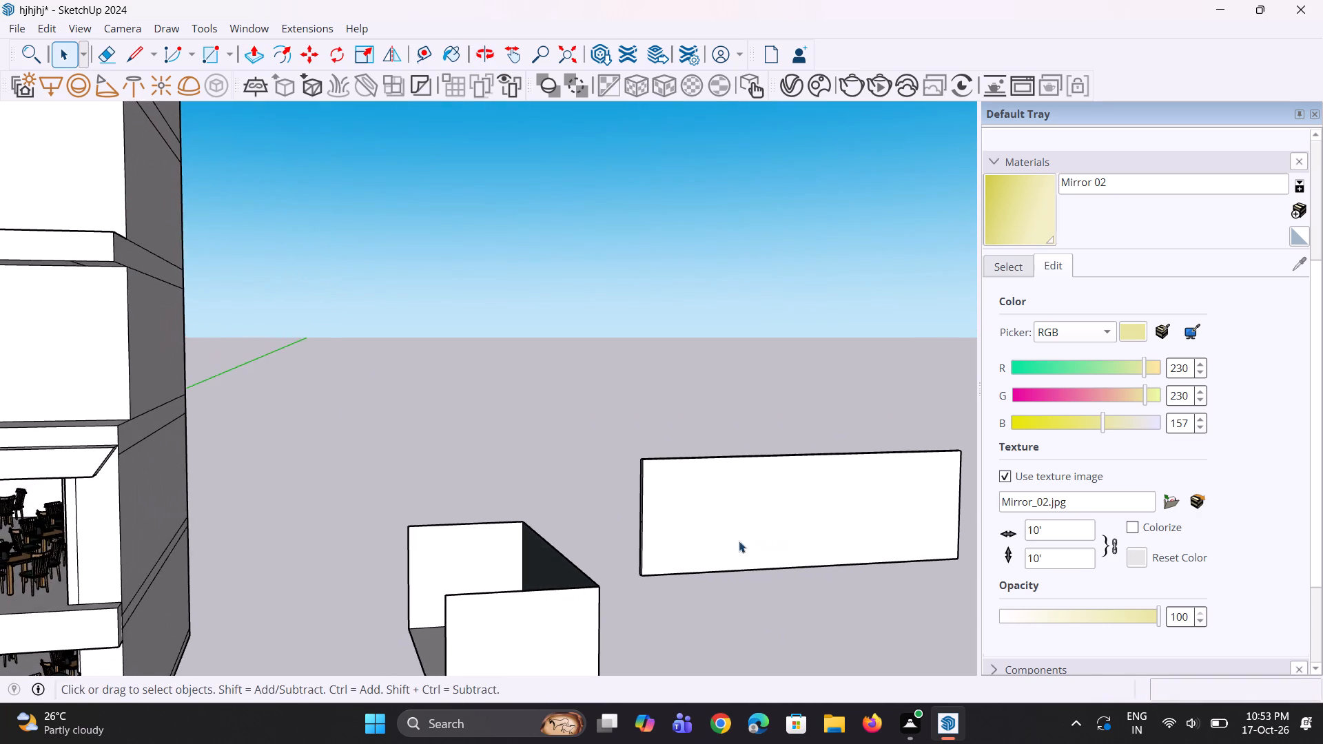
pyautogui.scroll(2, 715, 527)
pyautogui.scroll(1, 921, 499)
pyautogui.click(999, 271)
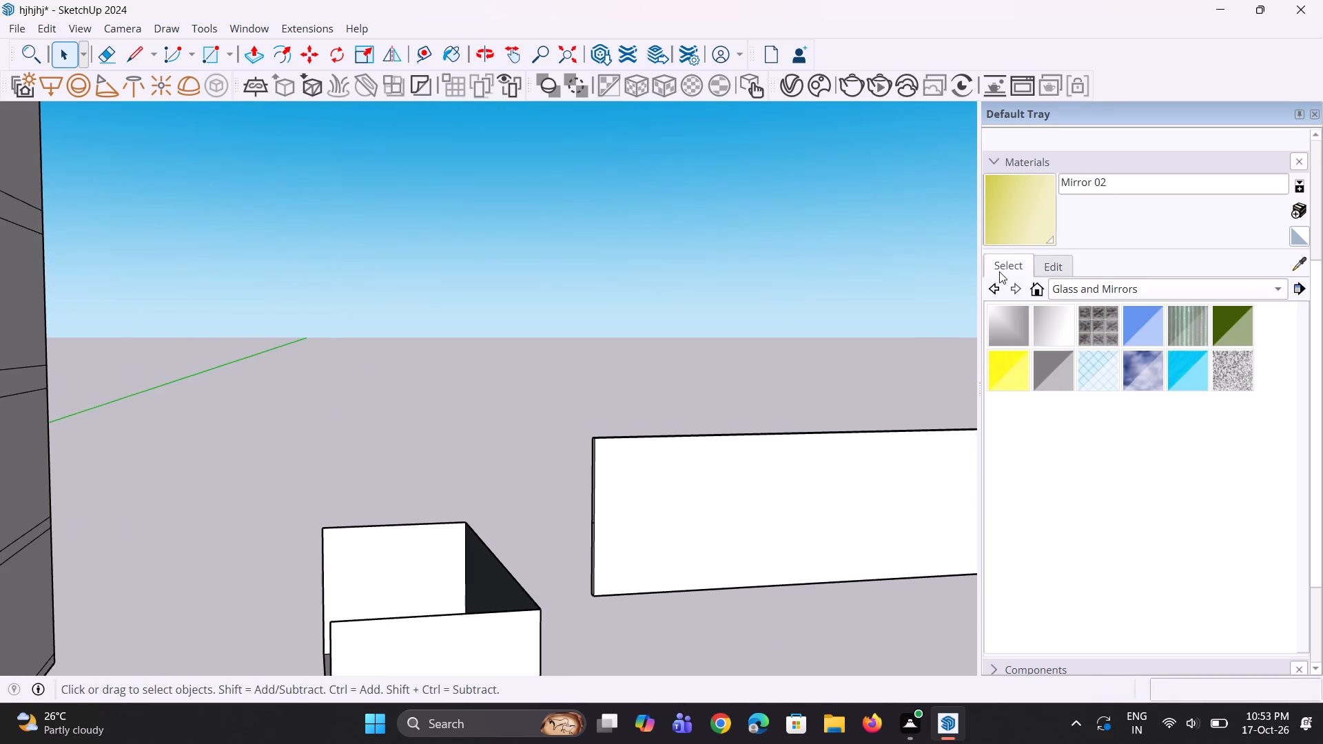
pyautogui.click(1067, 376)
pyautogui.click(819, 502)
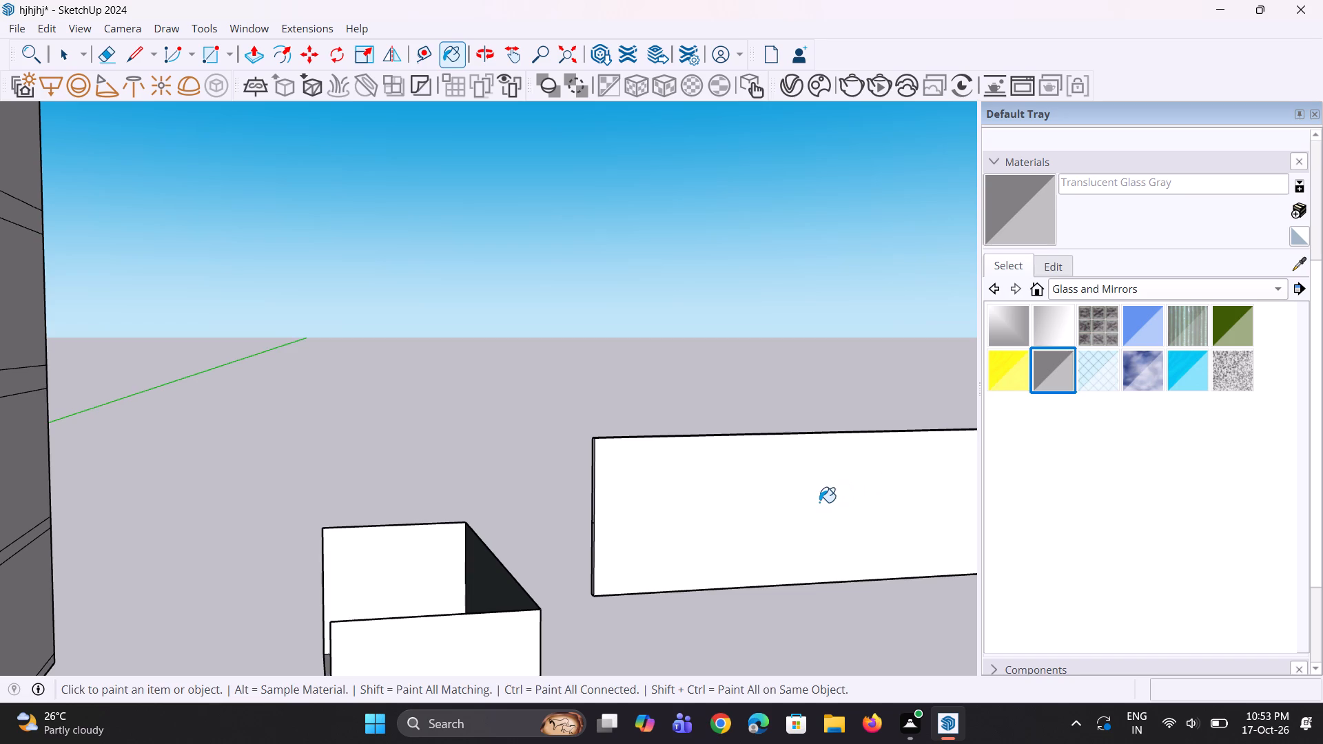
# Erase the short stray edge crossing the panel's narrow end face nearest the building.
pyautogui.moveTo(628, 506); pyautogui.dragTo(943, 619, button='middle')
pyautogui.scroll(3, 782, 508)
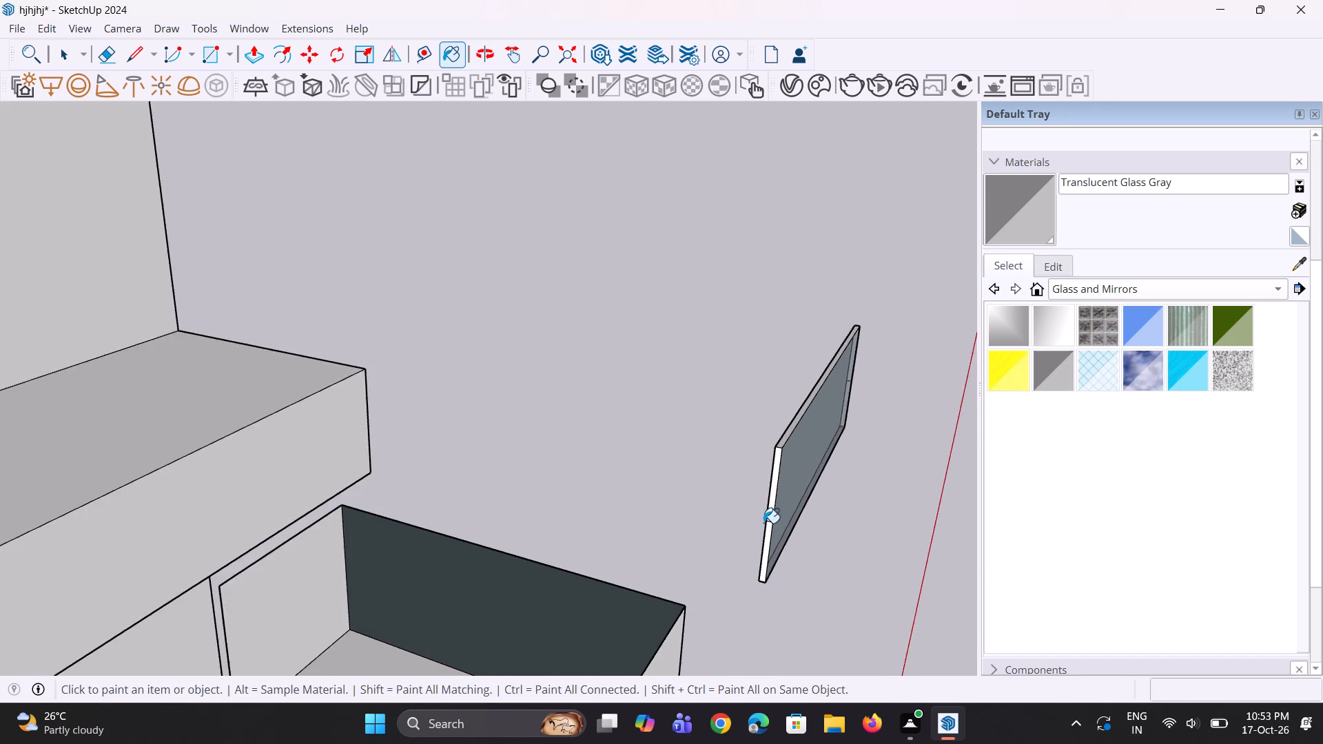
pyautogui.scroll(1, 763, 523)
pyautogui.press('e')
pyautogui.scroll(1, 782, 550)
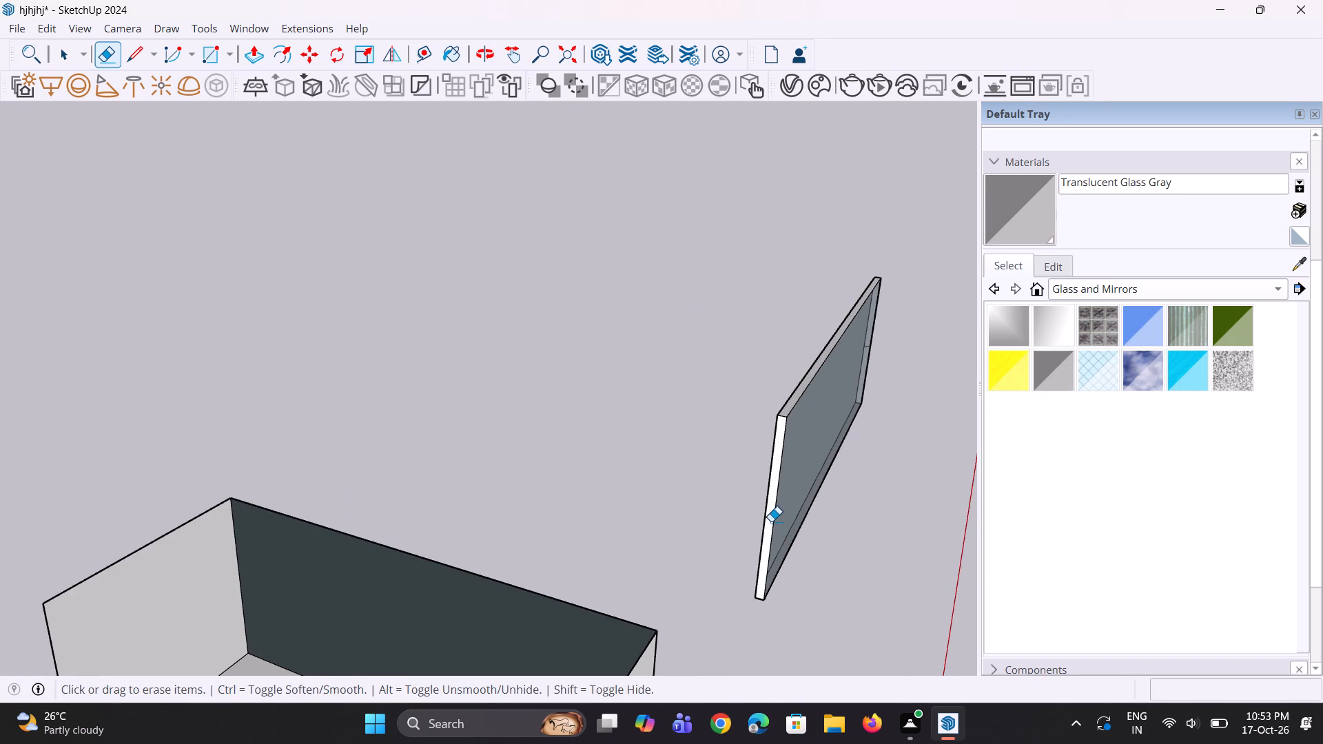
pyautogui.click(771, 521)
pyautogui.scroll(2, 775, 513)
pyautogui.moveTo(808, 510); pyautogui.dragTo(799, 514, button='middle')
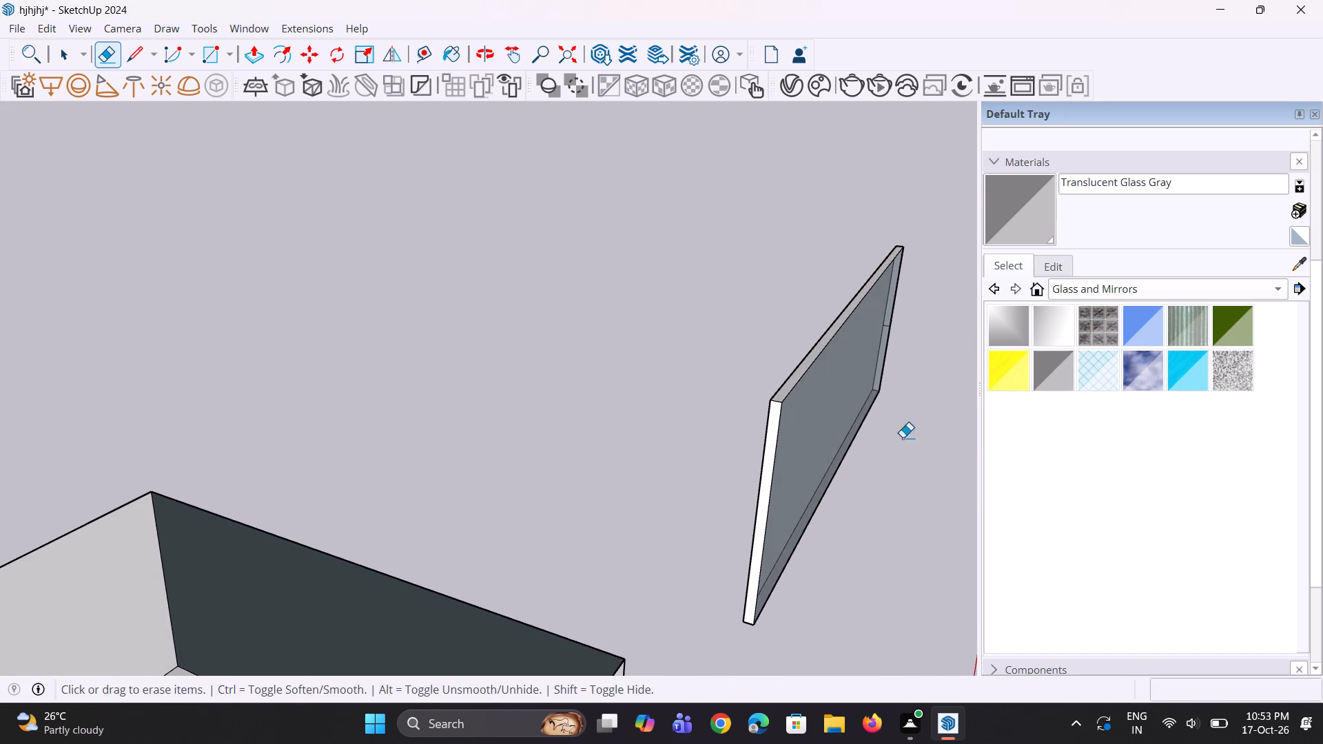
# Paint the panel's near narrow end face and its top face with Translucent Glass Gray.
pyautogui.click(1016, 229)
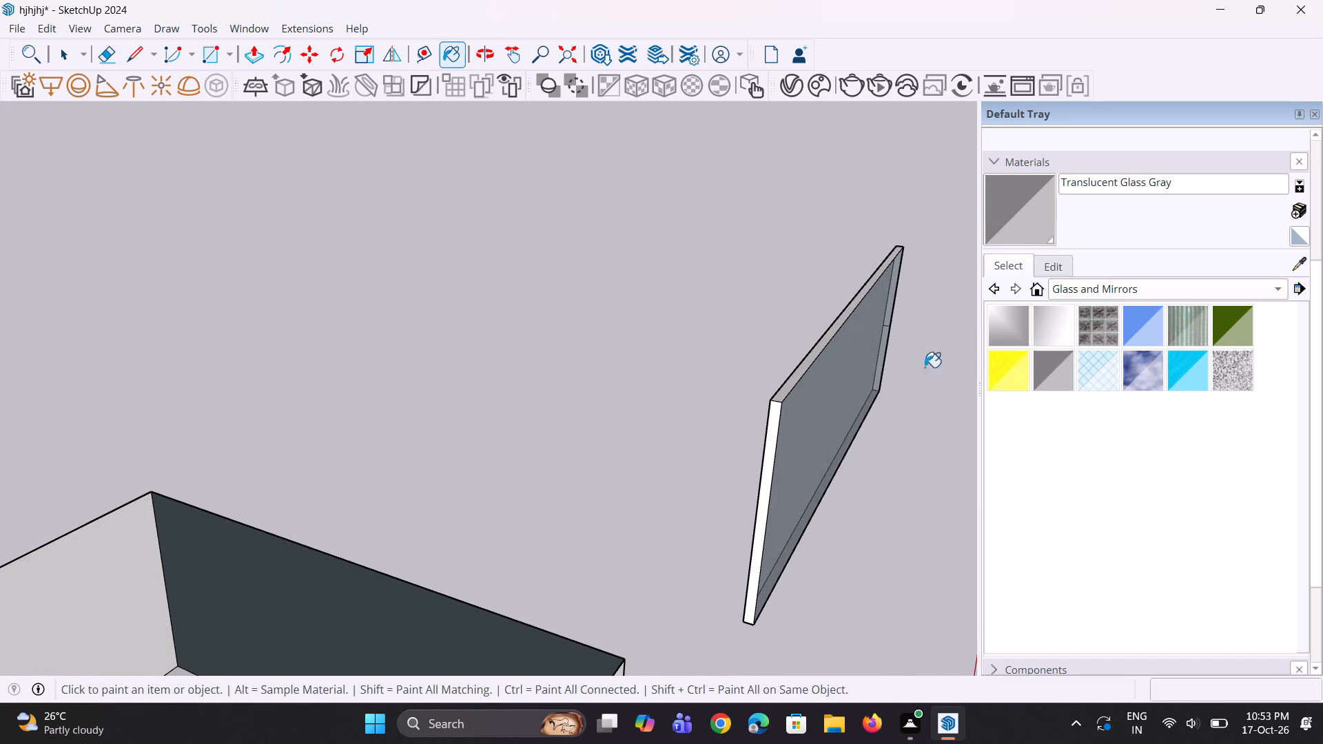
pyautogui.scroll(2, 777, 513)
pyautogui.click(760, 482)
pyautogui.scroll(-4, 723, 483)
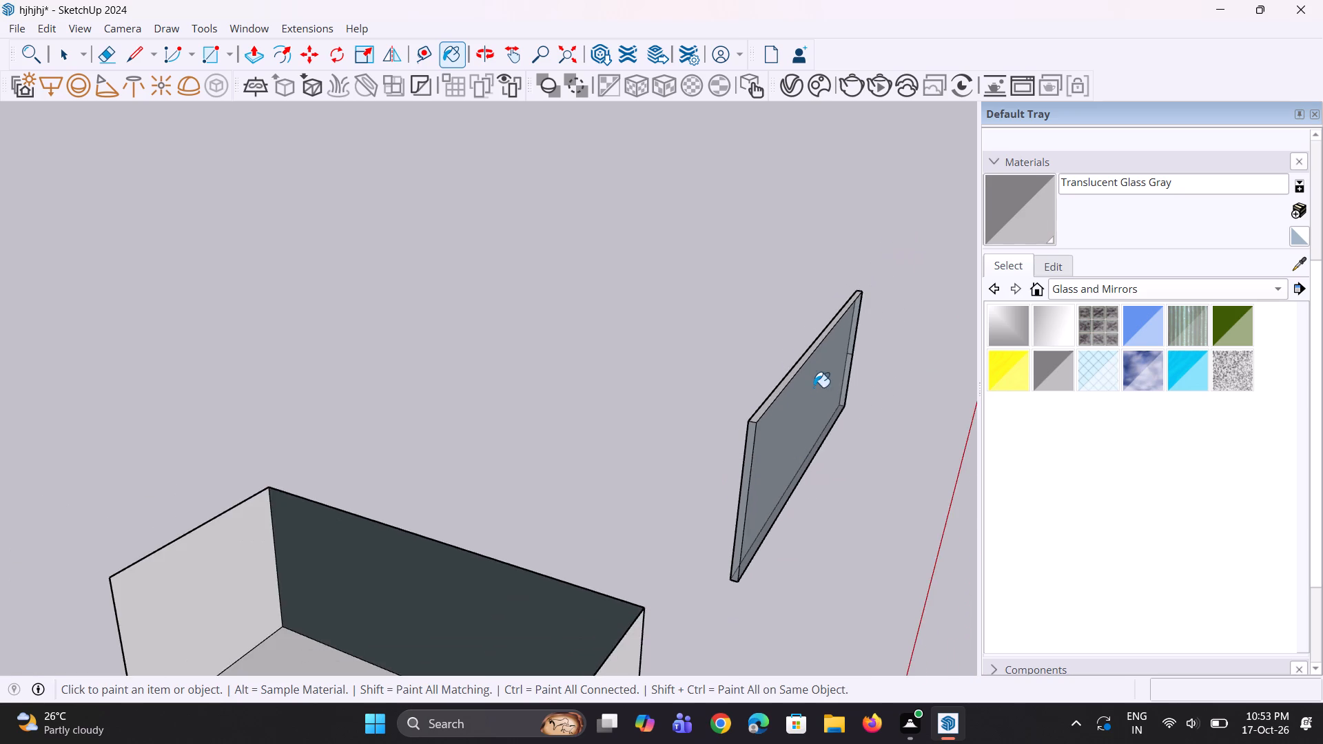
pyautogui.scroll(5, 810, 386)
pyautogui.click(771, 397)
pyautogui.scroll(-5, 752, 495)
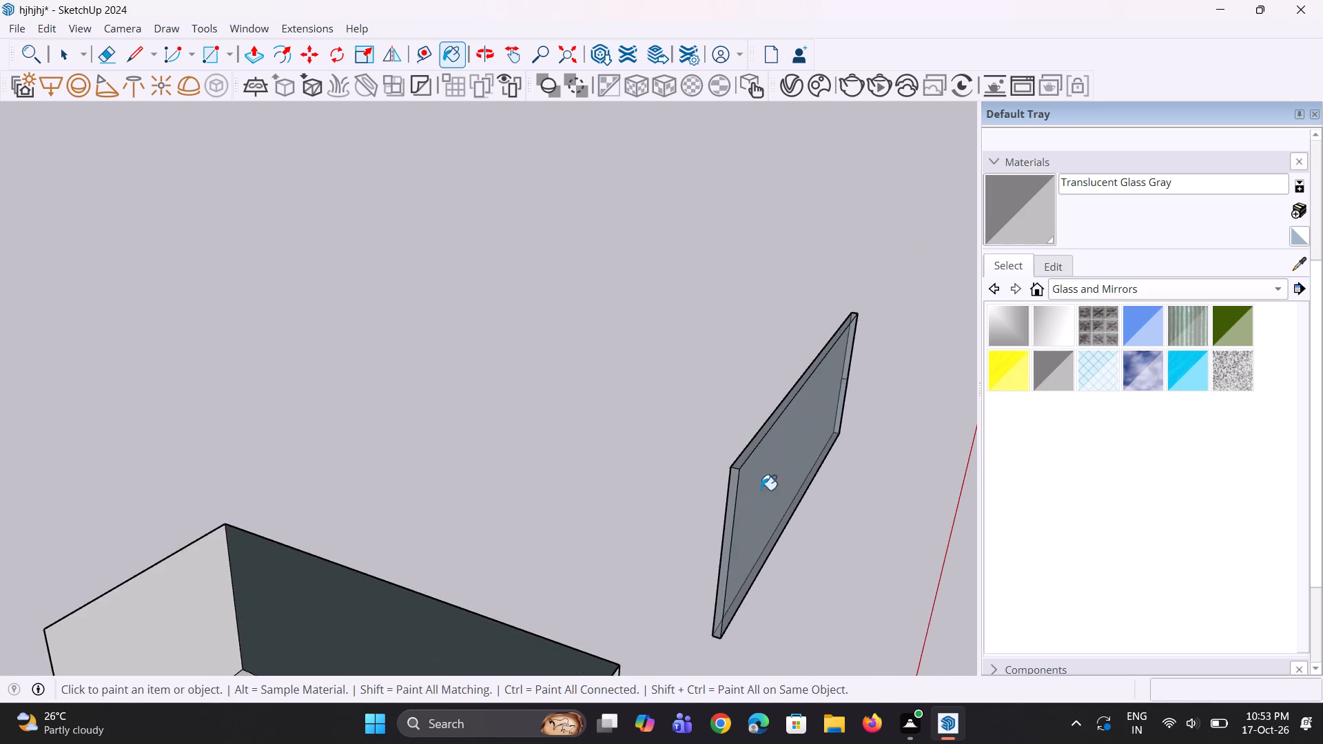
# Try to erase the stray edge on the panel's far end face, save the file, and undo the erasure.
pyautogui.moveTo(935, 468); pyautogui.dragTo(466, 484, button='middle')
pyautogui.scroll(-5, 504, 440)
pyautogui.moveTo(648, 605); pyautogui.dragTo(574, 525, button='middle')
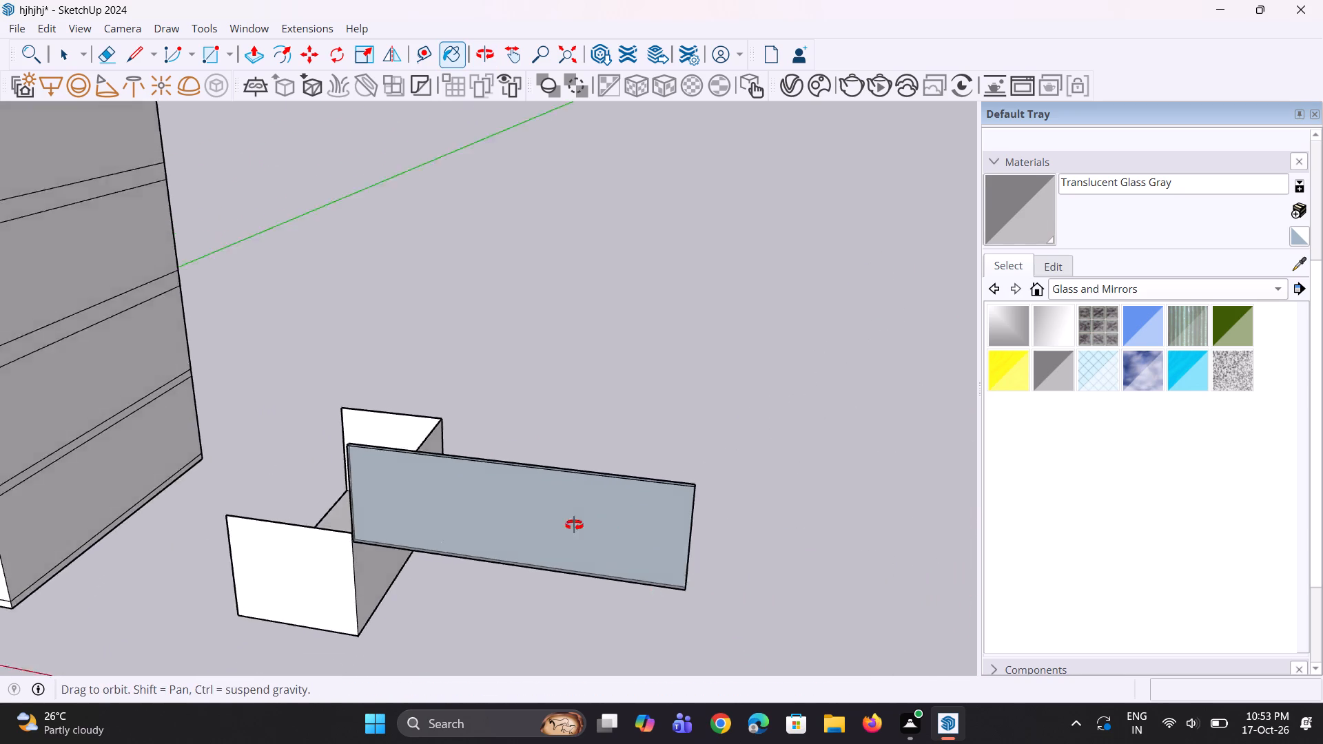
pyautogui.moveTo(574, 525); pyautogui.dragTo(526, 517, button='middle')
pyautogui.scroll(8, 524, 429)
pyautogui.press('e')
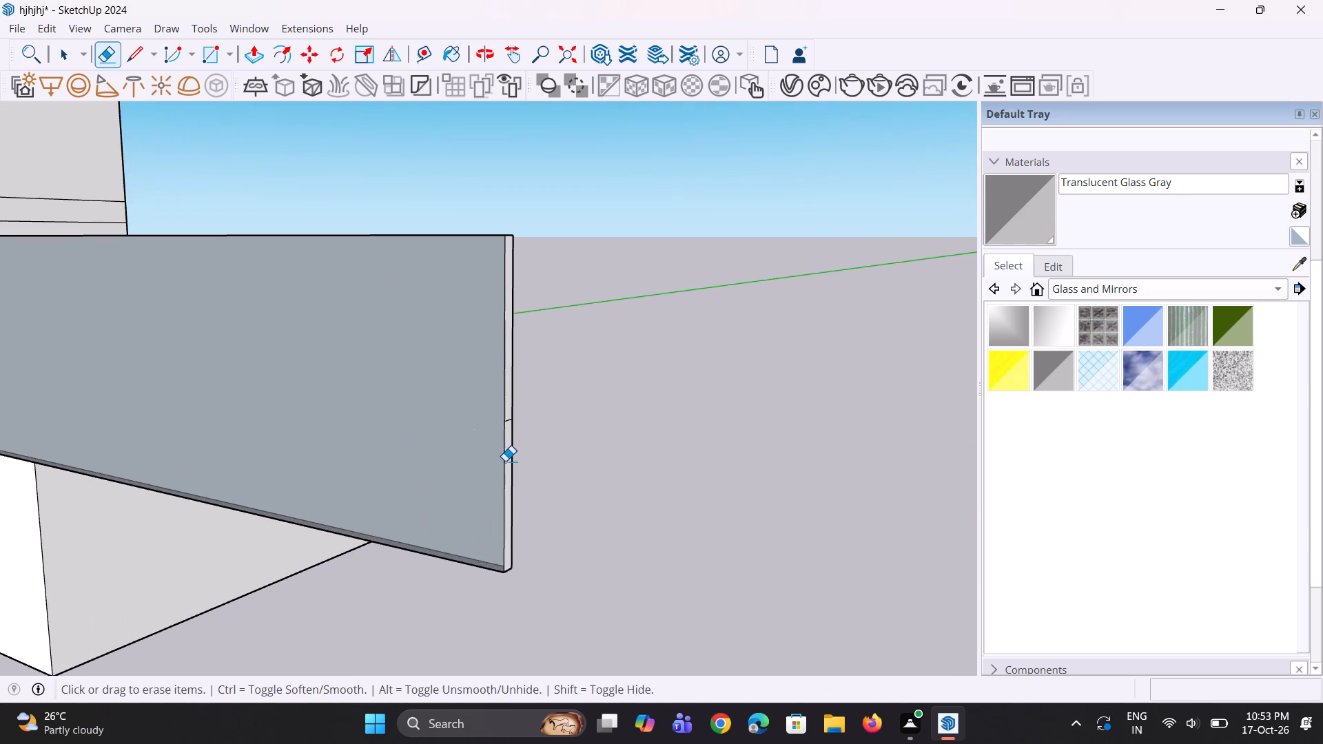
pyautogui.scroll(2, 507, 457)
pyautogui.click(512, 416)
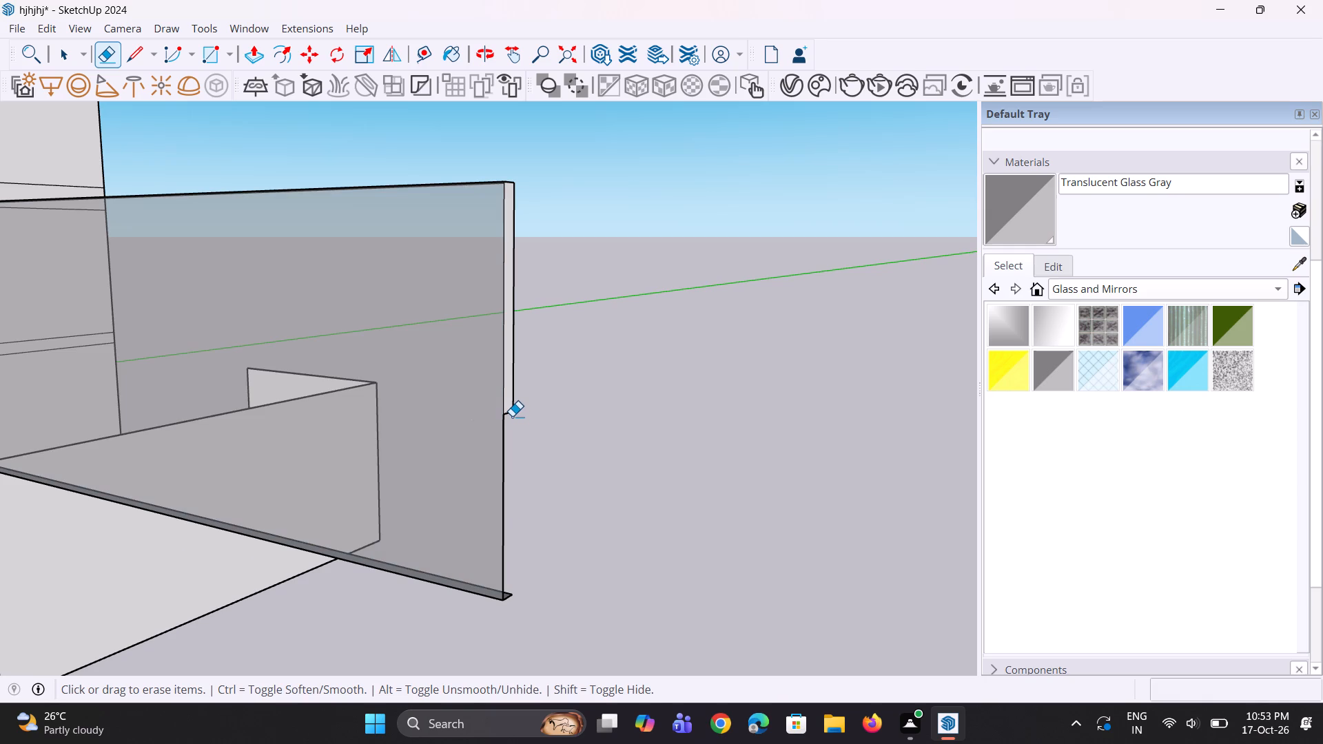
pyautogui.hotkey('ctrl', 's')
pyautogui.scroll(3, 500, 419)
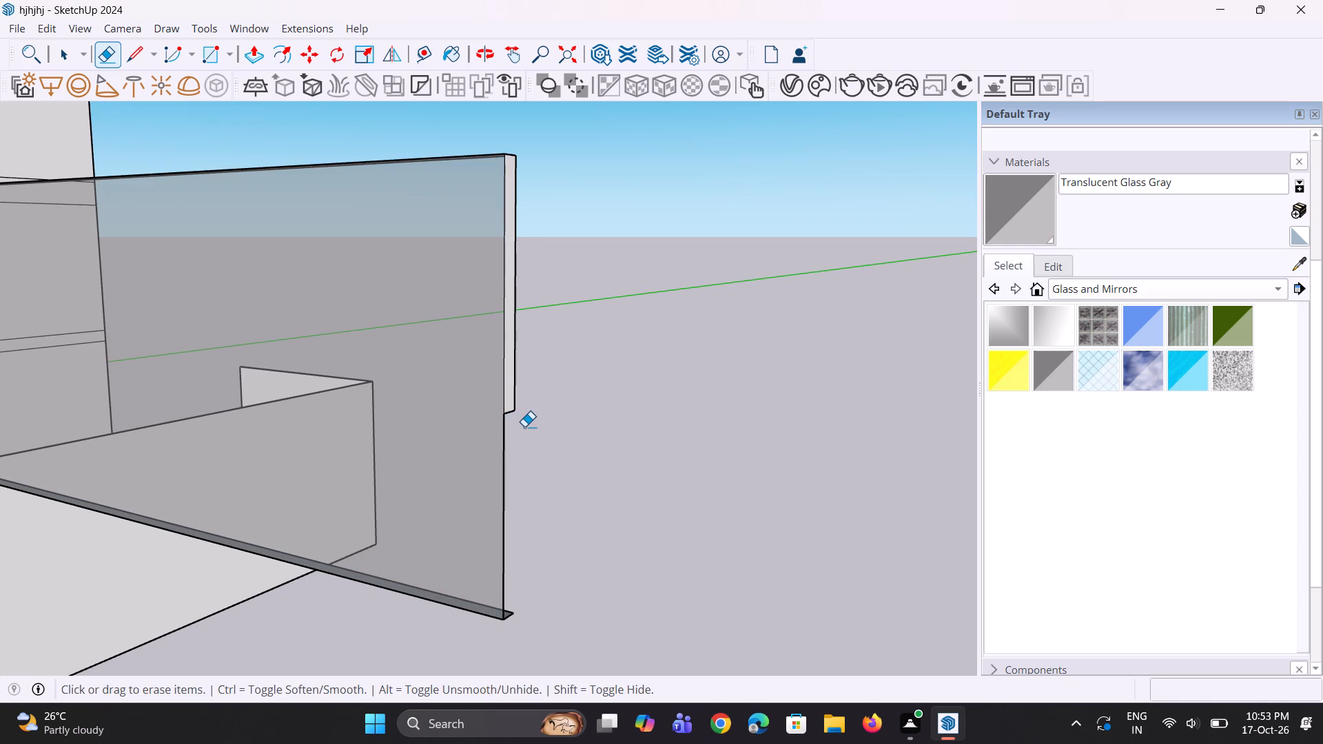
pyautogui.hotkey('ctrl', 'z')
# Erase the short stray edge crossing the narrow end face of the panel farthest from the building.
pyautogui.scroll(3, 520, 420)
pyautogui.scroll(-3, 523, 421)
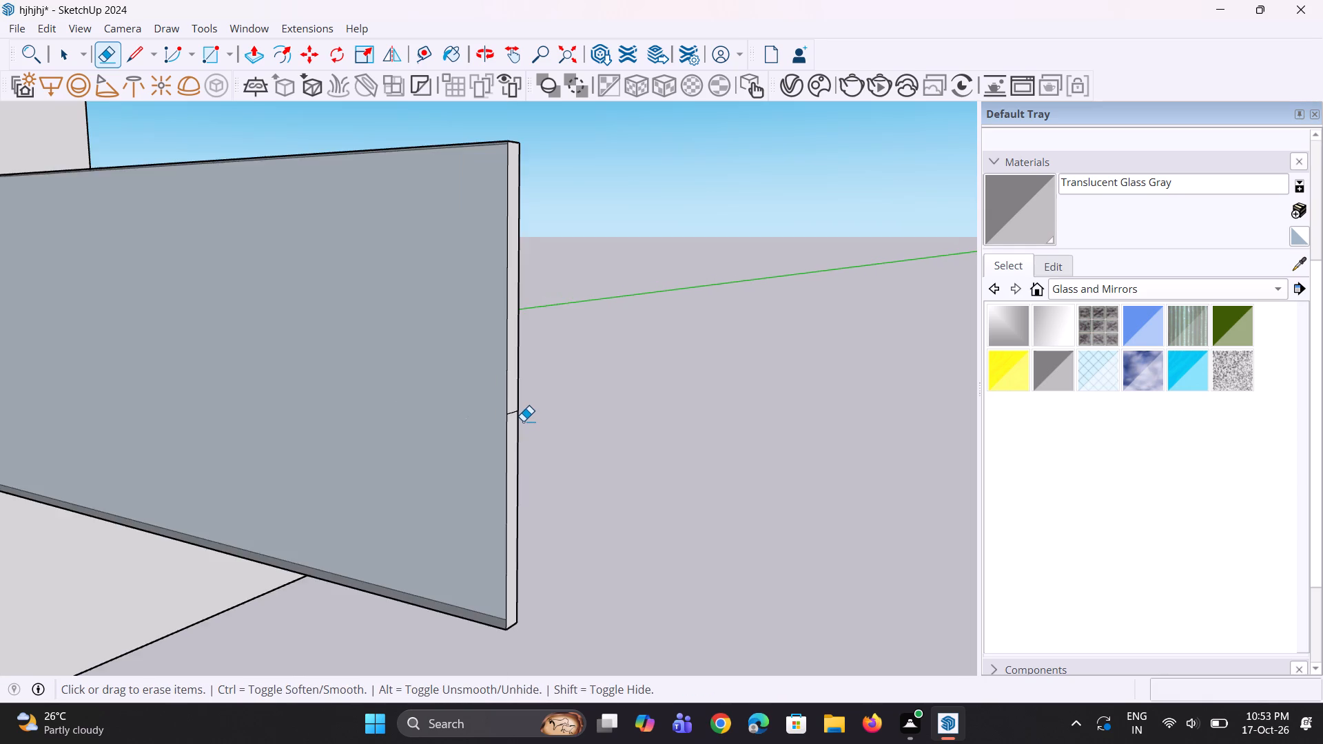
pyautogui.scroll(2, 523, 421)
pyautogui.click(501, 393)
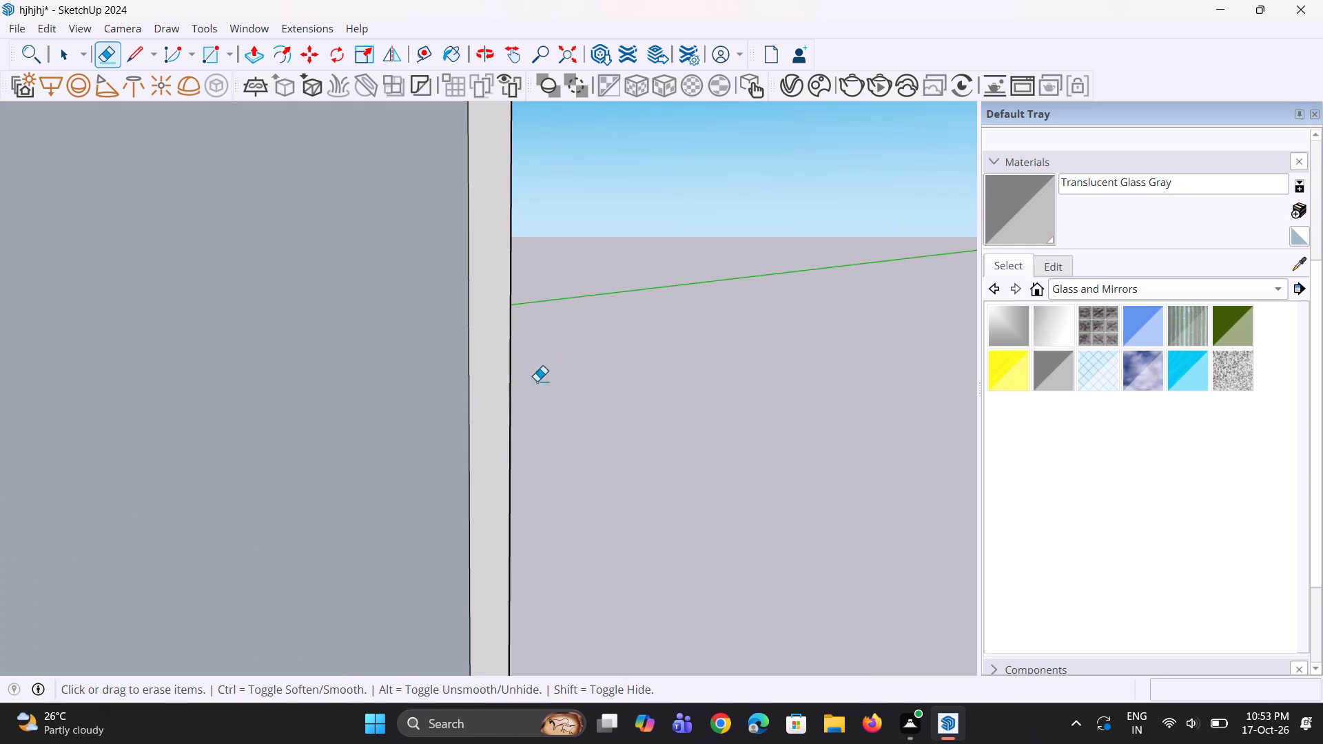
# Paint the panel's far end face and its unpainted rear face with Translucent Glass Gray.
pyautogui.click(1009, 237)
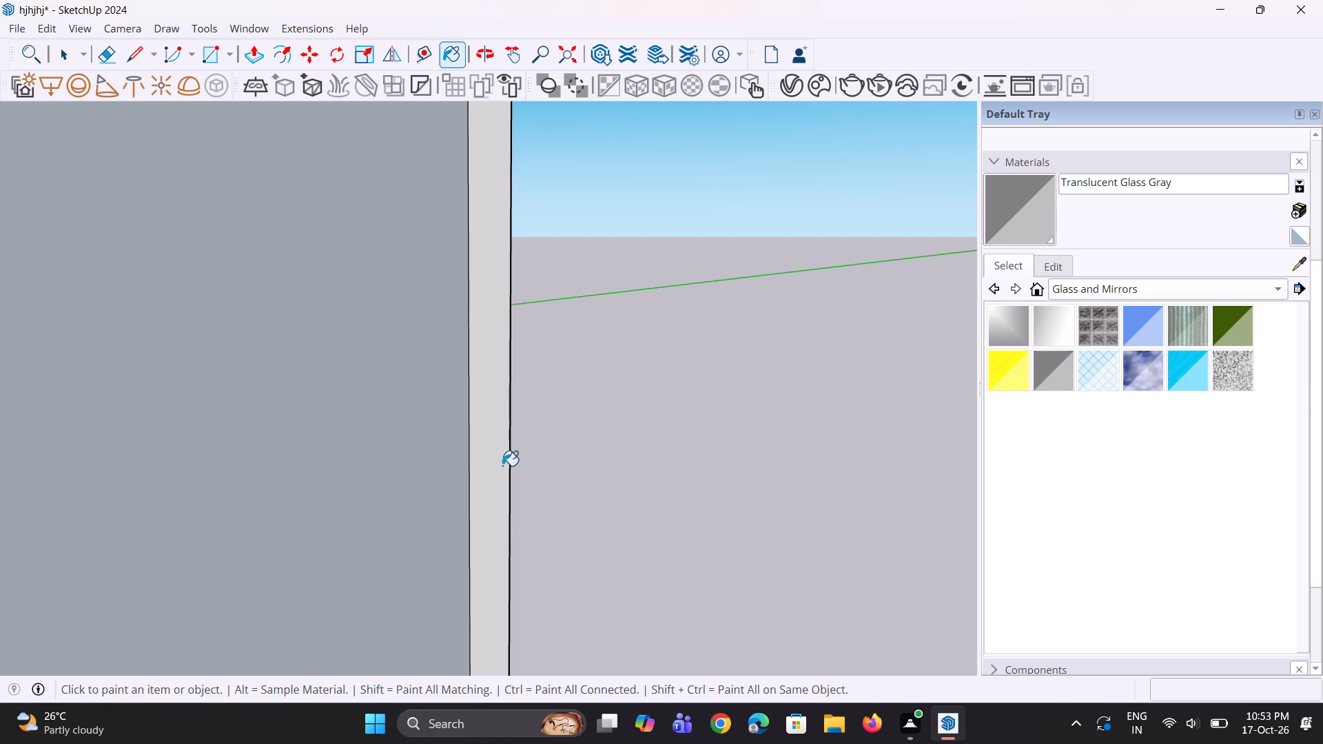
pyautogui.click(502, 466)
pyautogui.scroll(-10, 552, 468)
pyautogui.moveTo(551, 477); pyautogui.dragTo(314, 493, button='middle')
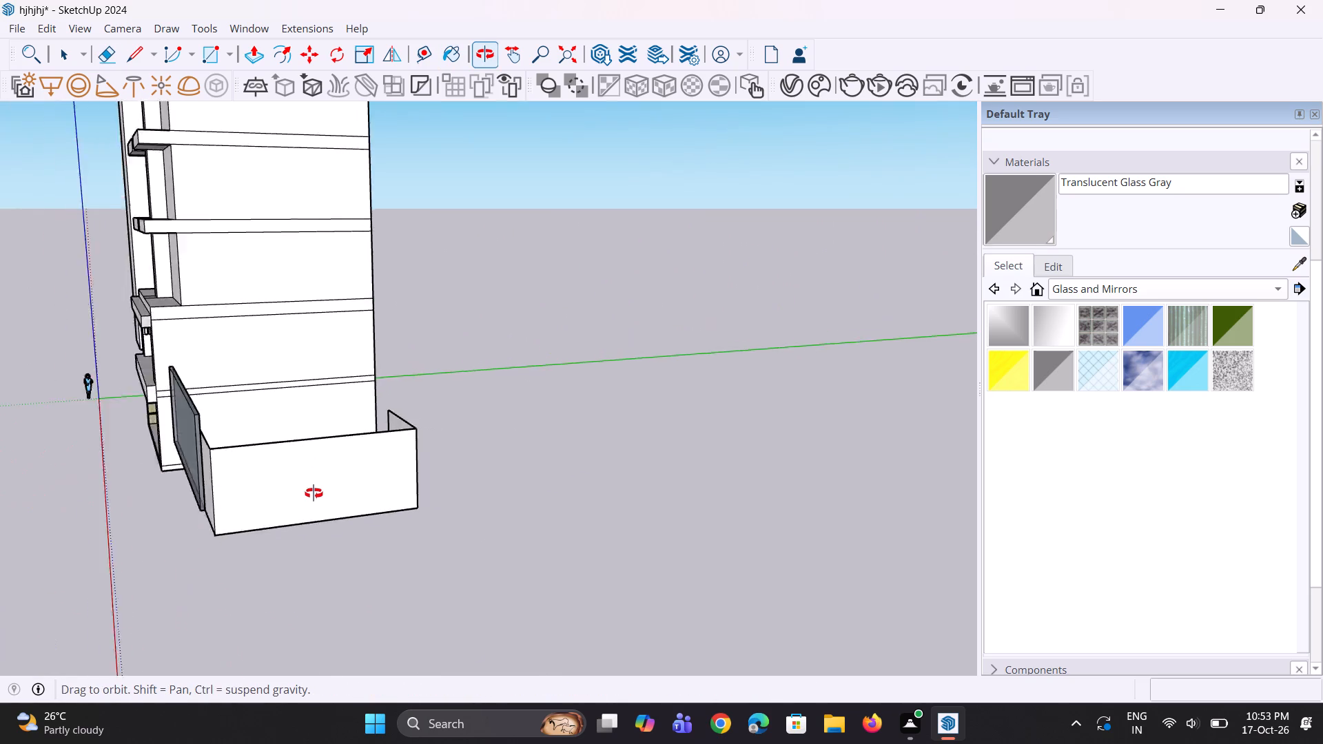
pyautogui.moveTo(314, 493); pyautogui.dragTo(215, 525, button='middle')
pyautogui.scroll(1, 112, 442)
pyautogui.click(112, 442)
pyautogui.moveTo(125, 477); pyautogui.dragTo(182, 537, button='middle')
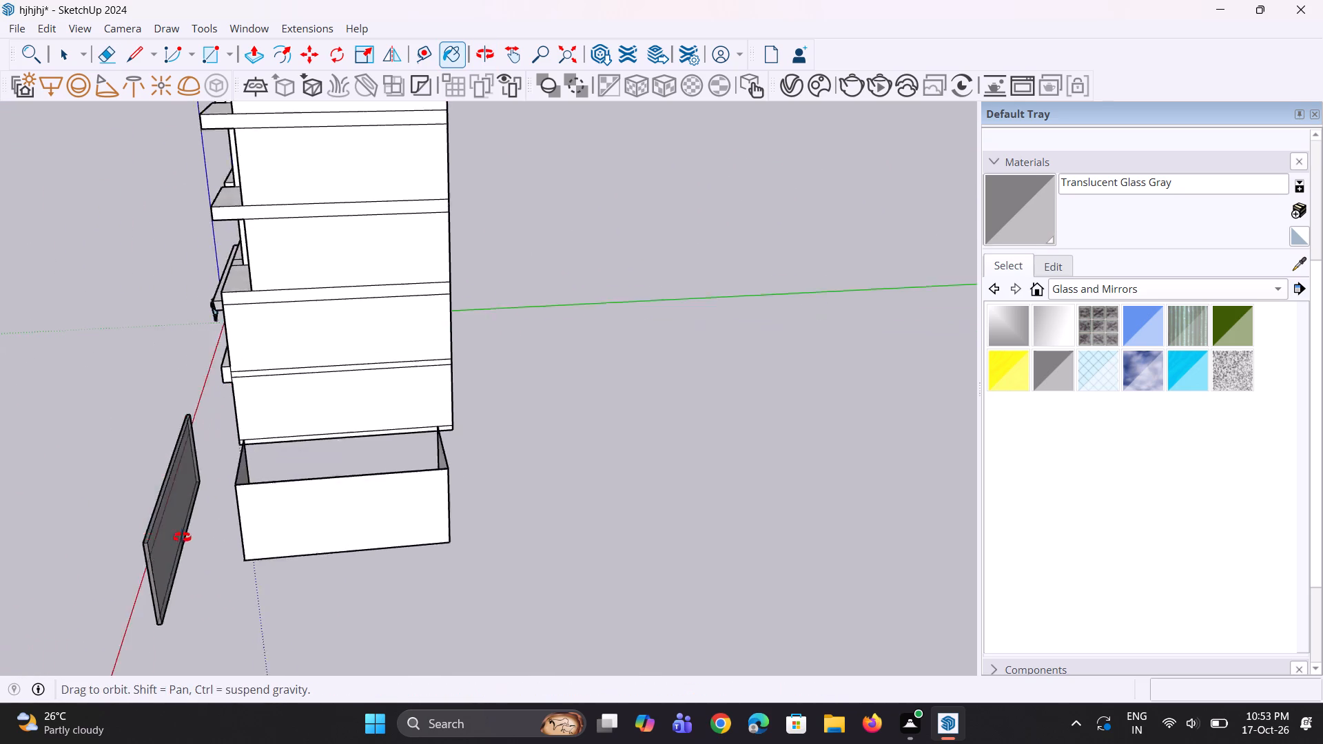
pyautogui.moveTo(182, 537); pyautogui.dragTo(184, 537, button='middle')
pyautogui.scroll(10, 225, 566)
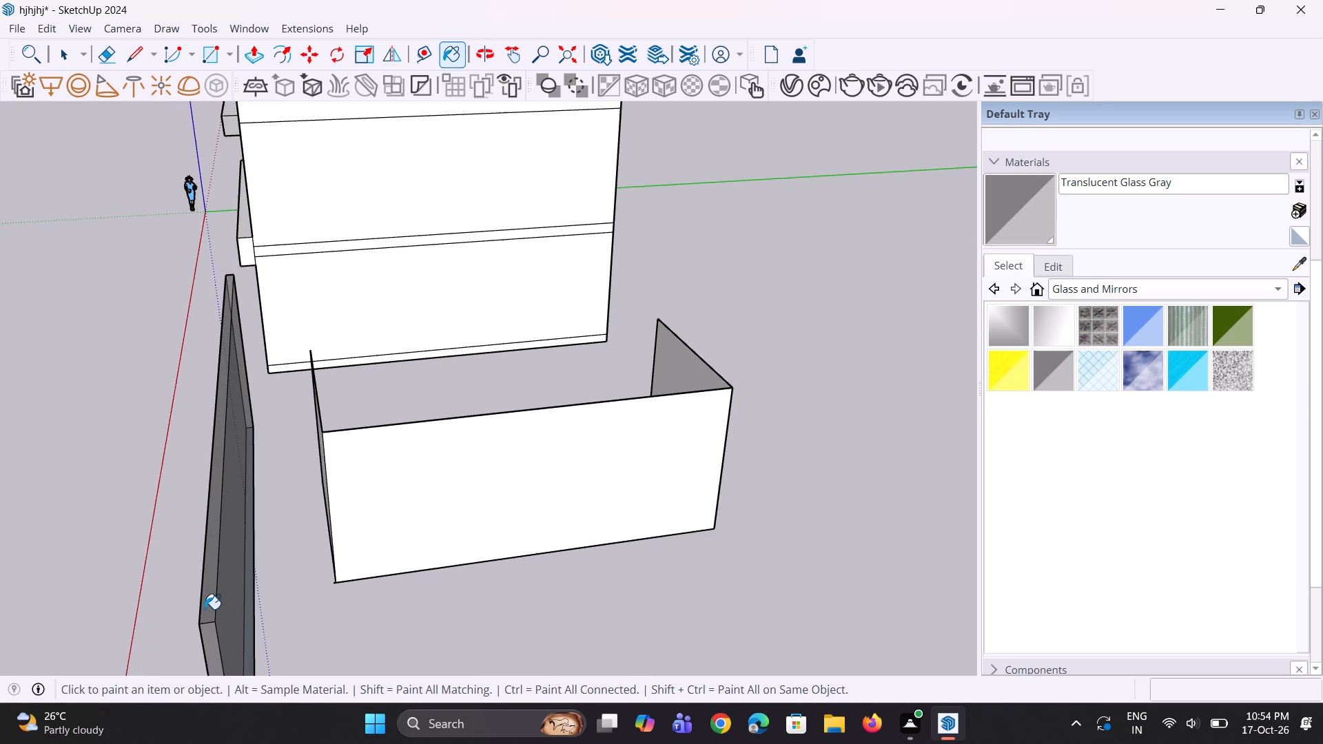
pyautogui.click(207, 609)
# Paint the panel's narrow bottom face with Translucent Glass Gray.
pyautogui.scroll(-10, 241, 579)
pyautogui.scroll(1, 239, 634)
pyautogui.moveTo(245, 635); pyautogui.dragTo(459, 515, button='middle')
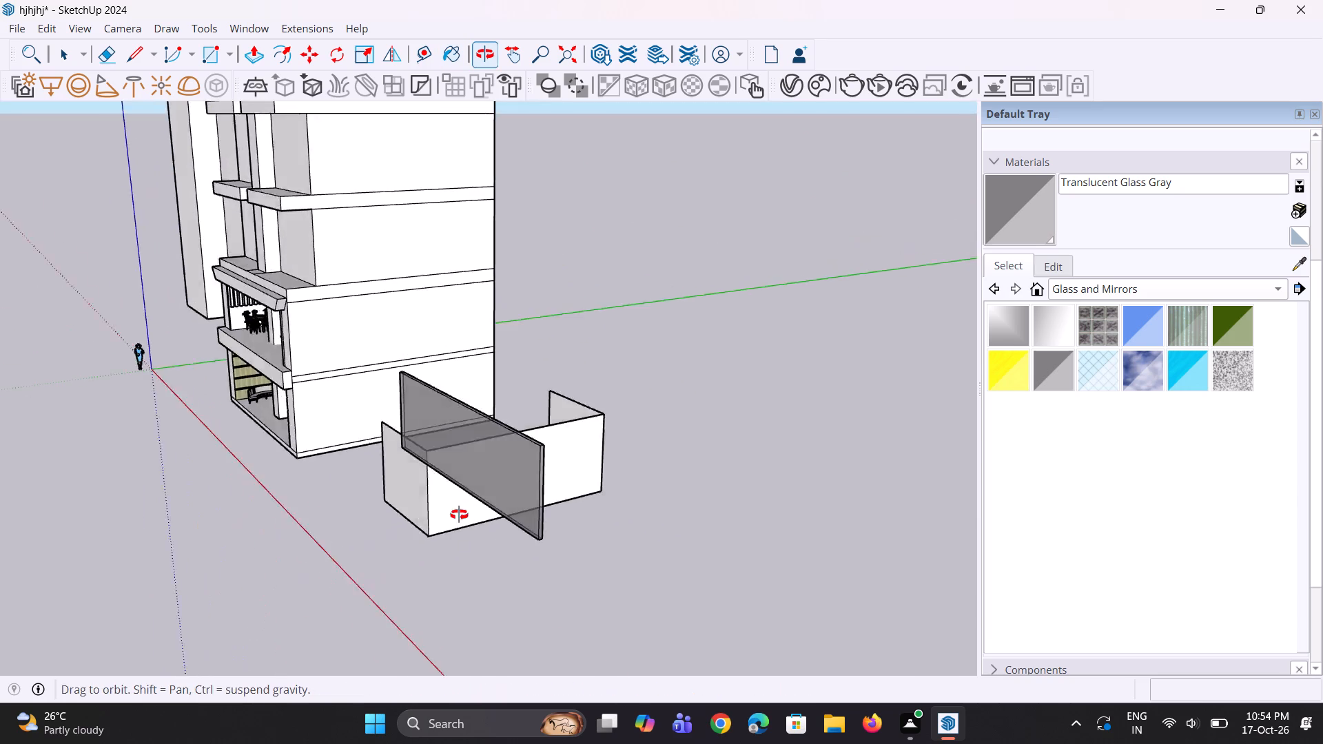
pyautogui.moveTo(459, 515); pyautogui.dragTo(544, 439, button='middle')
pyautogui.scroll(-5, 609, 431)
pyautogui.moveTo(761, 373); pyautogui.dragTo(777, 251, button='middle')
pyautogui.scroll(19, 744, 247)
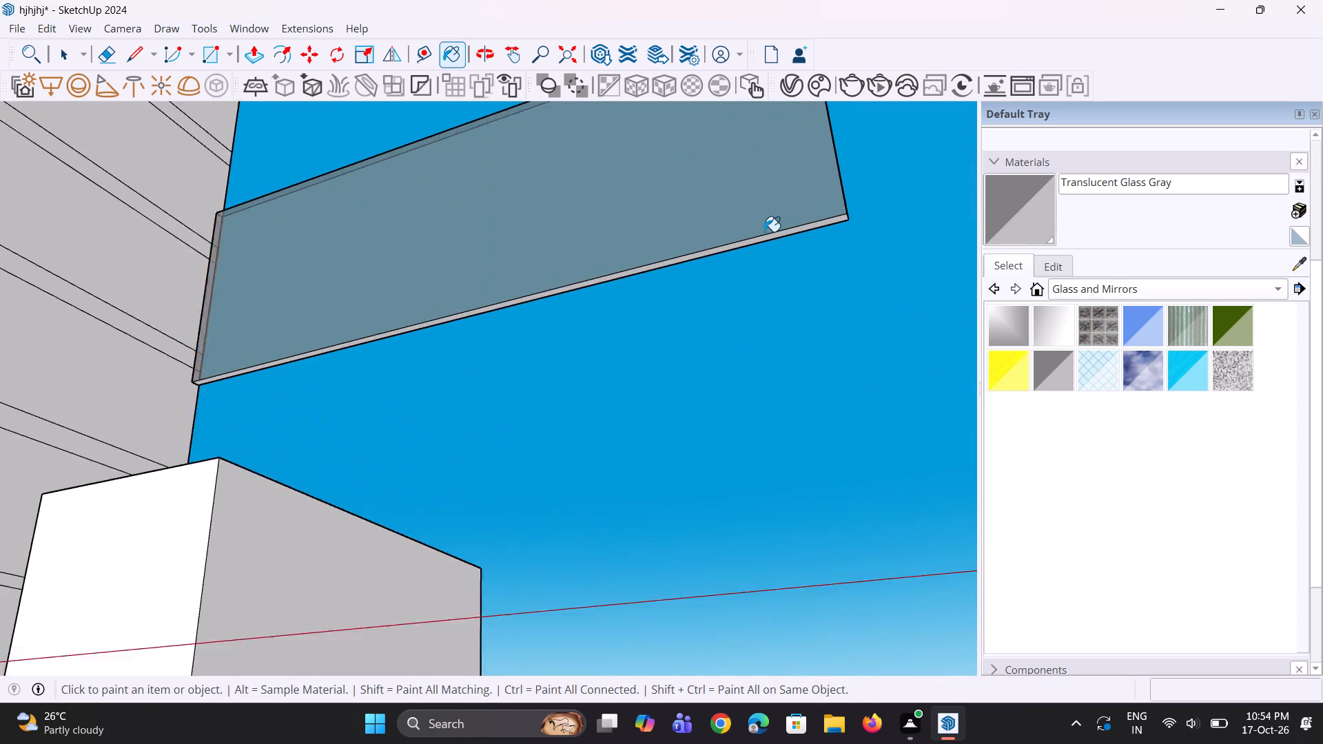
pyautogui.scroll(5, 764, 231)
pyautogui.click(775, 243)
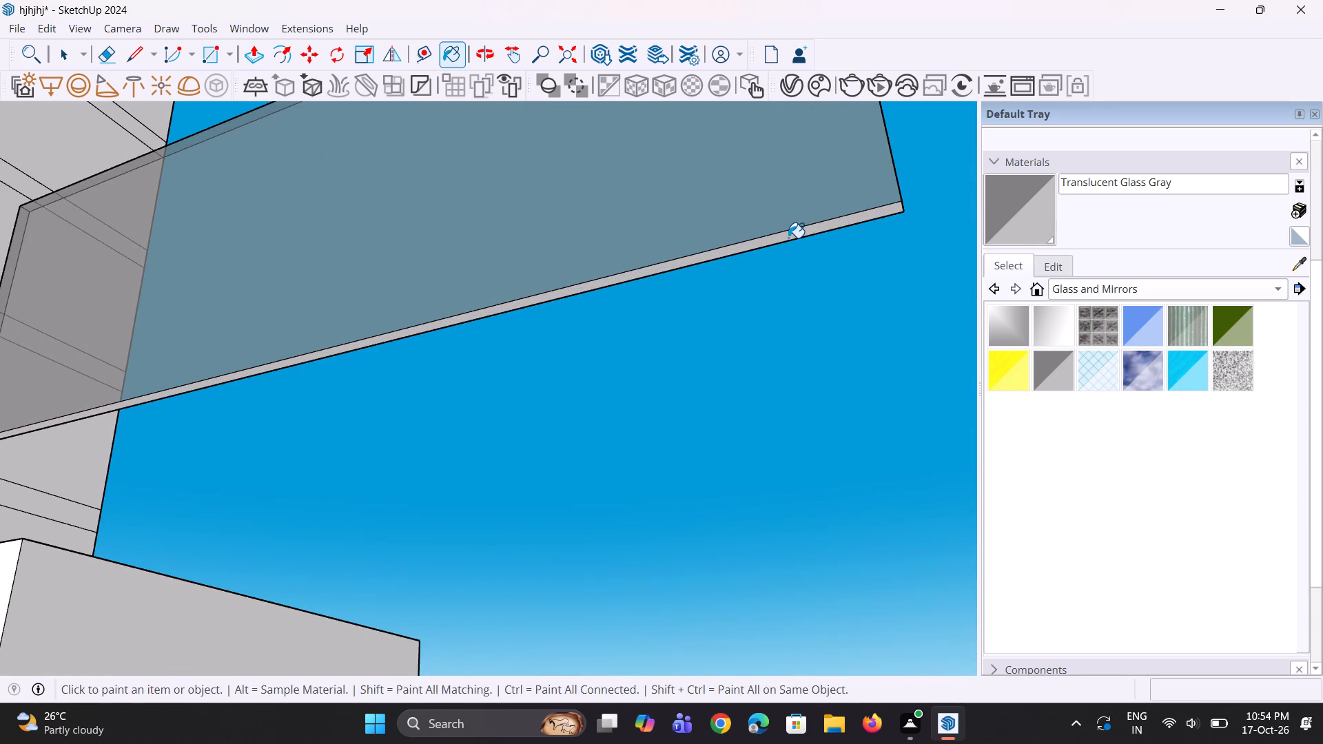
pyautogui.click(788, 238)
pyautogui.scroll(-11, 788, 295)
pyautogui.moveTo(768, 299); pyautogui.dragTo(803, 423, button='middle')
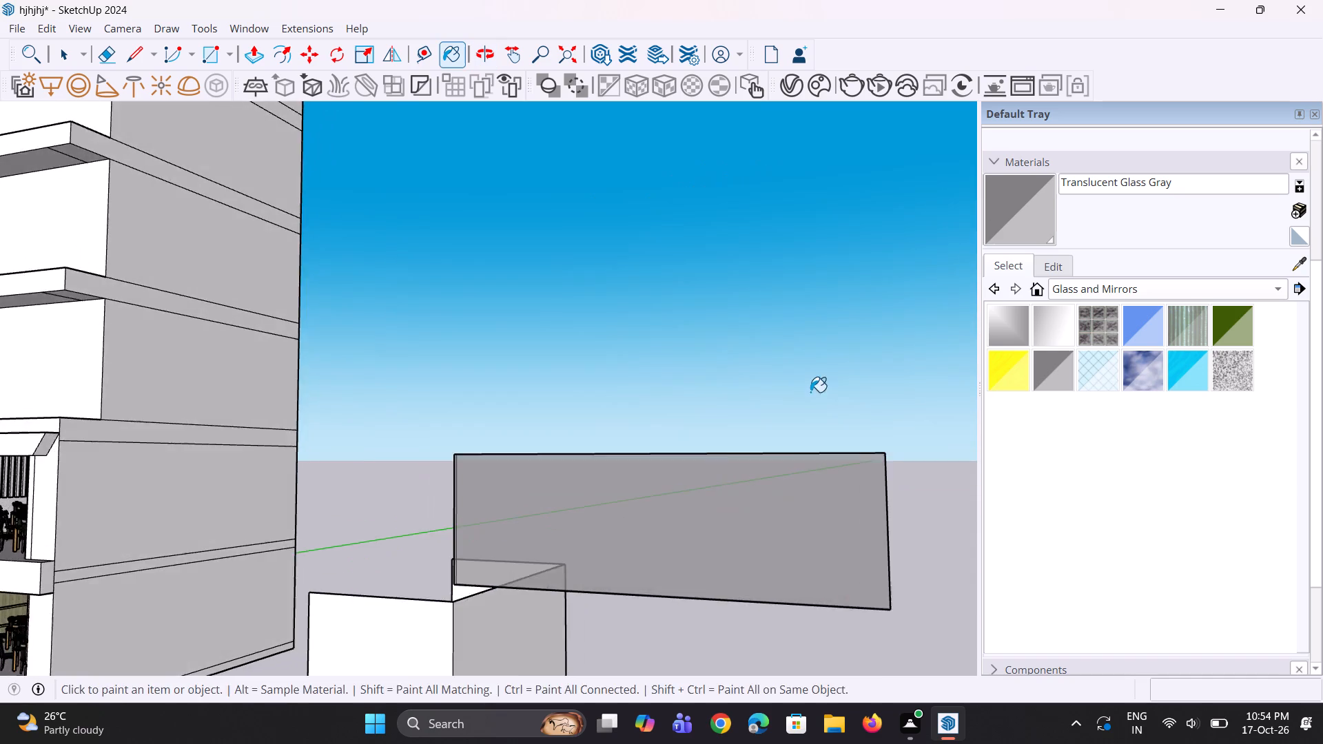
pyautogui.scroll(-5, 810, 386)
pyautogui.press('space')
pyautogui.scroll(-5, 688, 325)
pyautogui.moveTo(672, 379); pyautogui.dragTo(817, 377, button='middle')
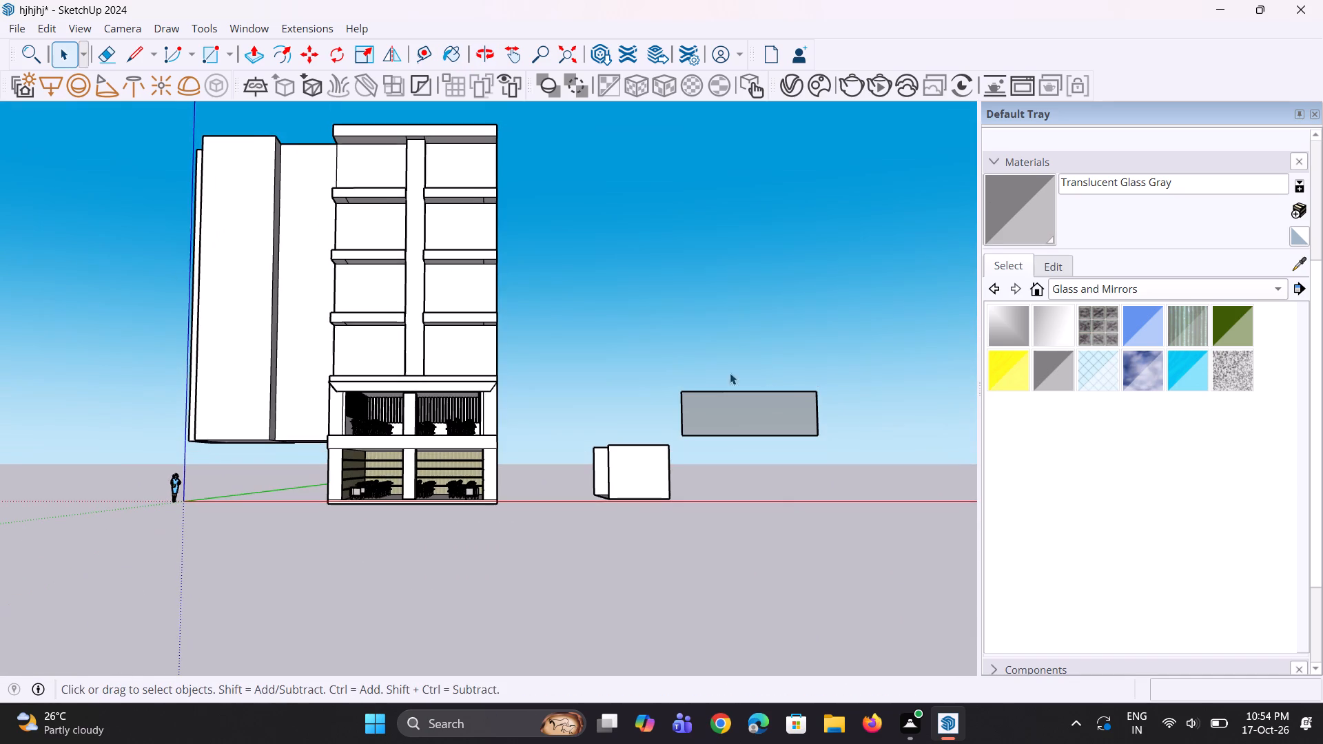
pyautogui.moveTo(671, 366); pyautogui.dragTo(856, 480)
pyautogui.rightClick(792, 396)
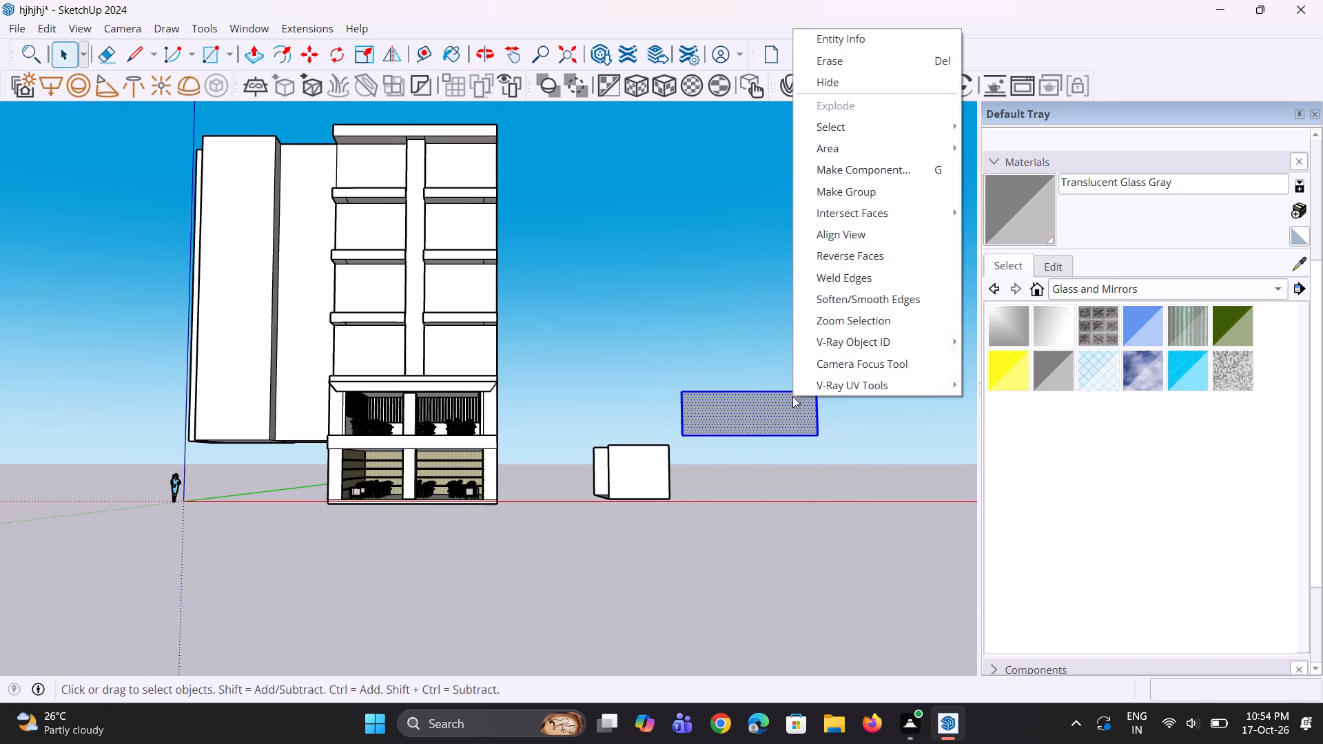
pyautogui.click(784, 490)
# Set the opacity of the Translucent Glass Gray material to 16.
pyautogui.click(1053, 259)
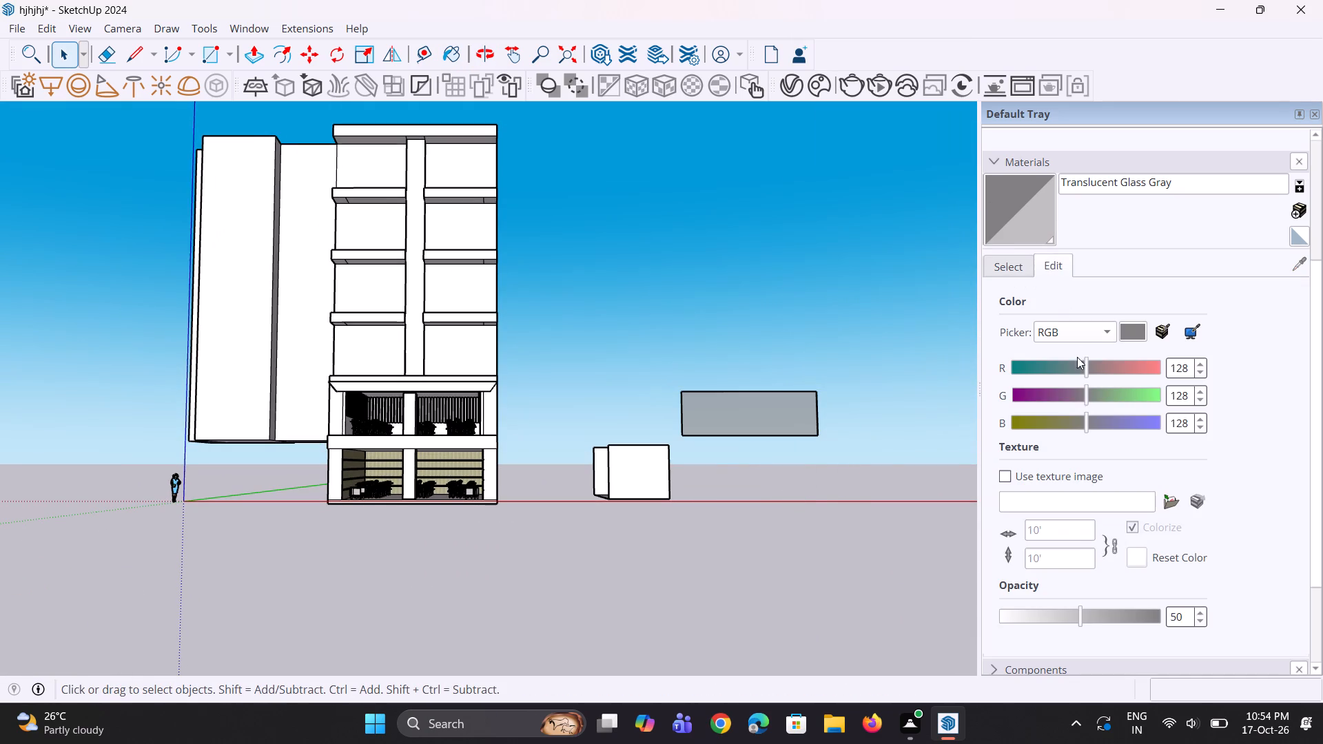
pyautogui.moveTo(1080, 620); pyautogui.dragTo(1027, 622)
# Select the whole translucent glass panel beside the building and make it a group.
pyautogui.moveTo(785, 386); pyautogui.dragTo(785, 460, button='middle')
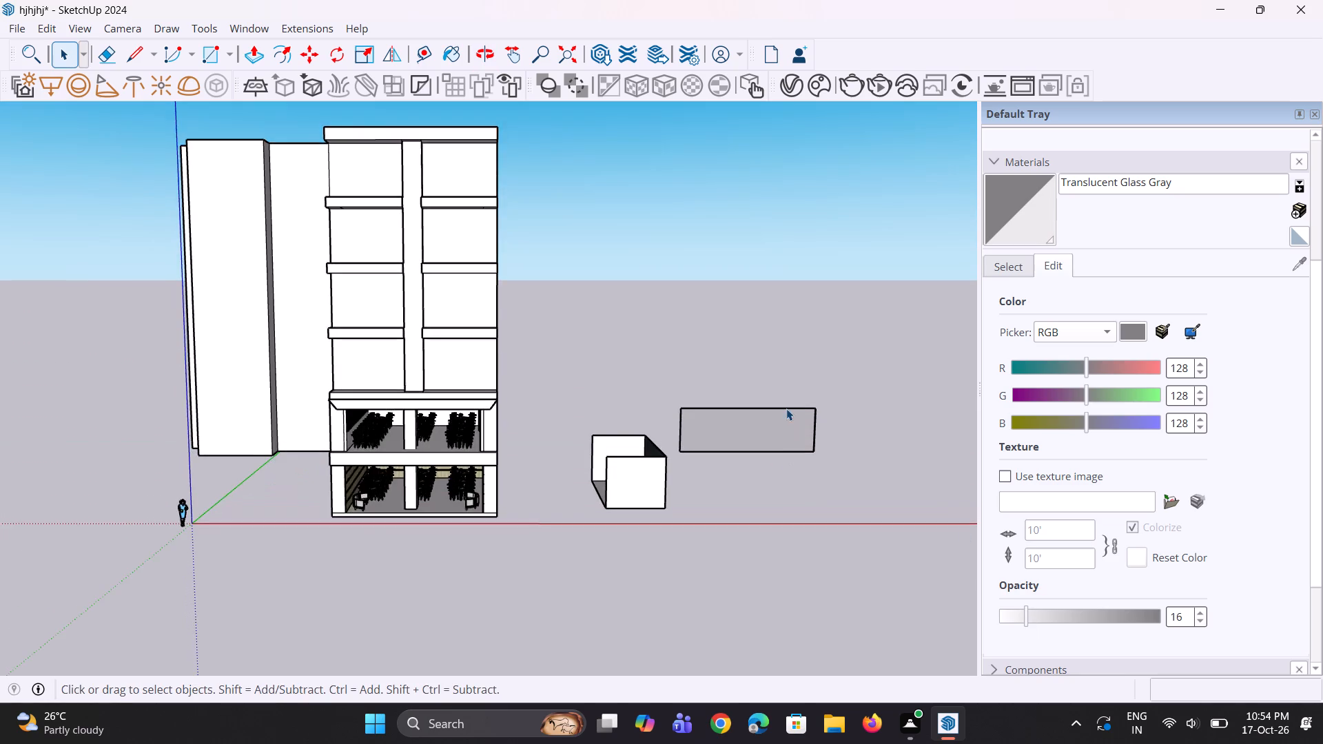
pyautogui.scroll(-9, 786, 409)
pyautogui.moveTo(786, 400); pyautogui.dragTo(797, 419, button='middle')
pyautogui.scroll(2, 770, 436)
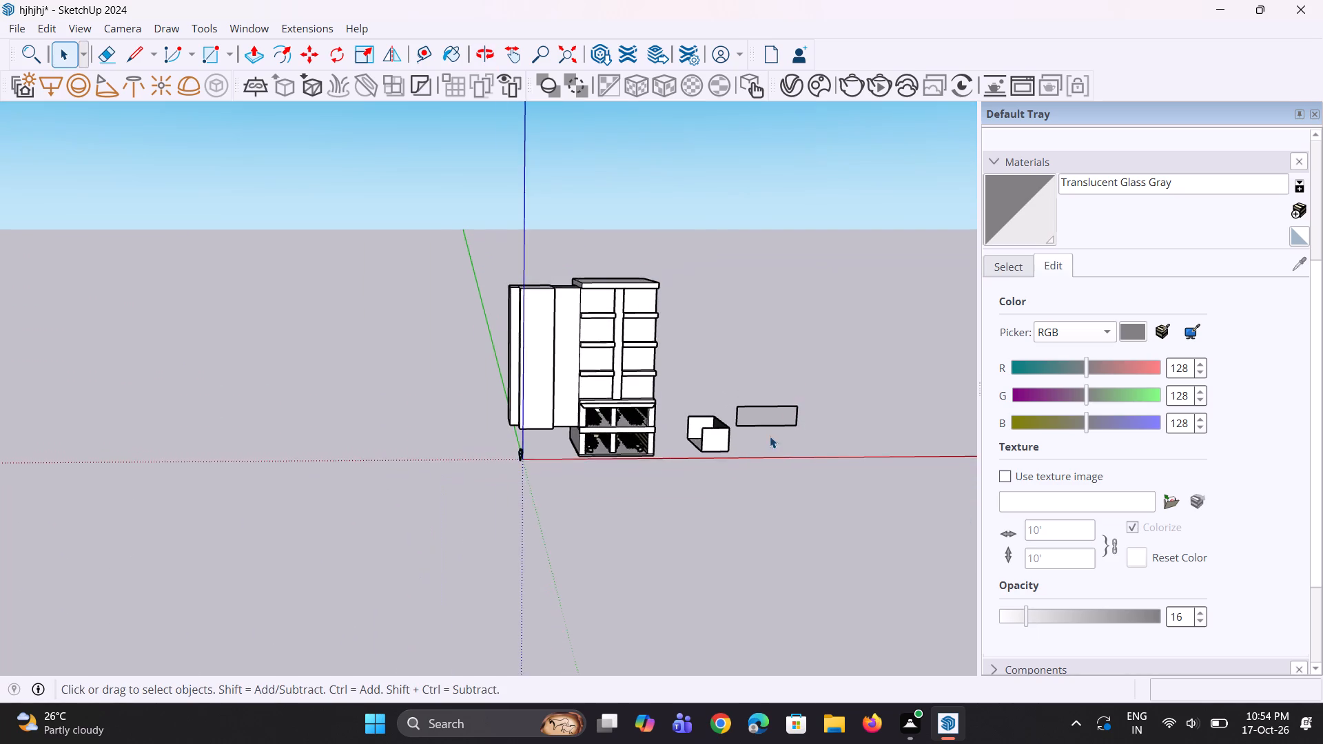
pyautogui.scroll(7, 770, 436)
pyautogui.press('m')
pyautogui.press('space')
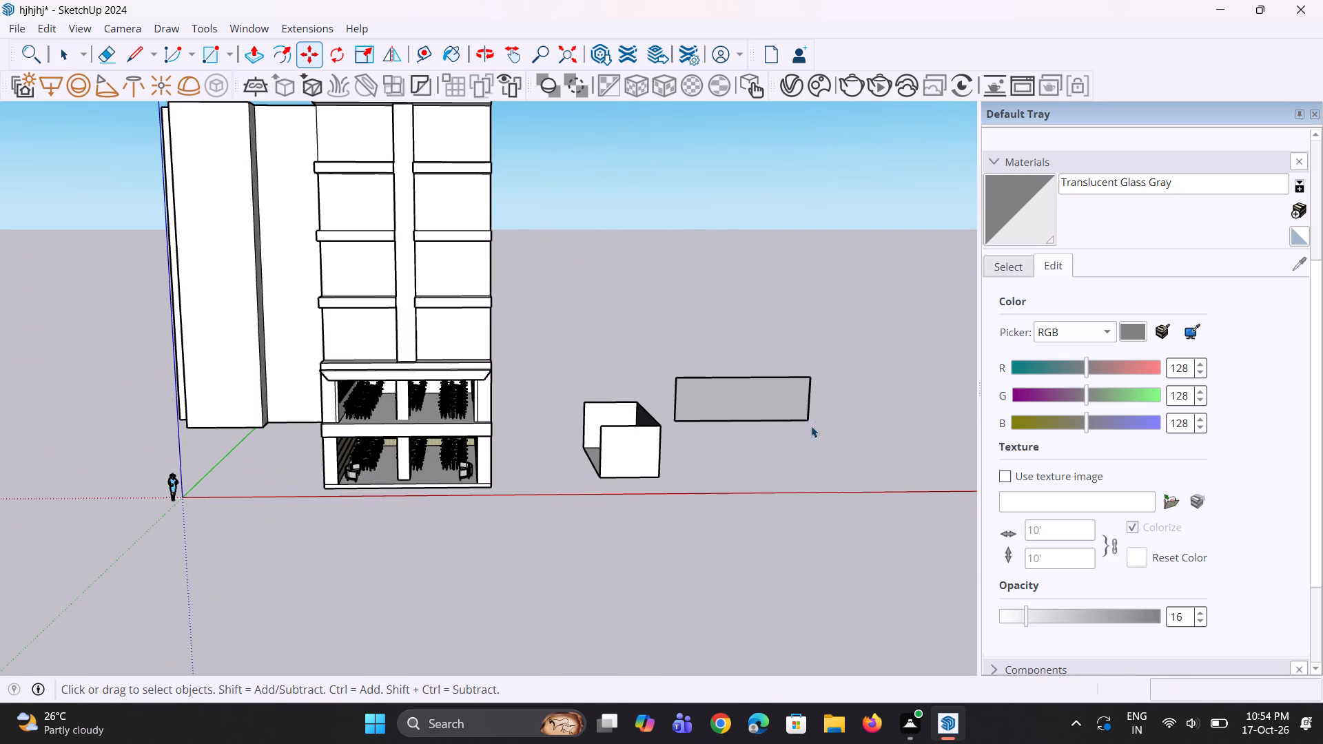
pyautogui.moveTo(654, 345); pyautogui.dragTo(838, 462)
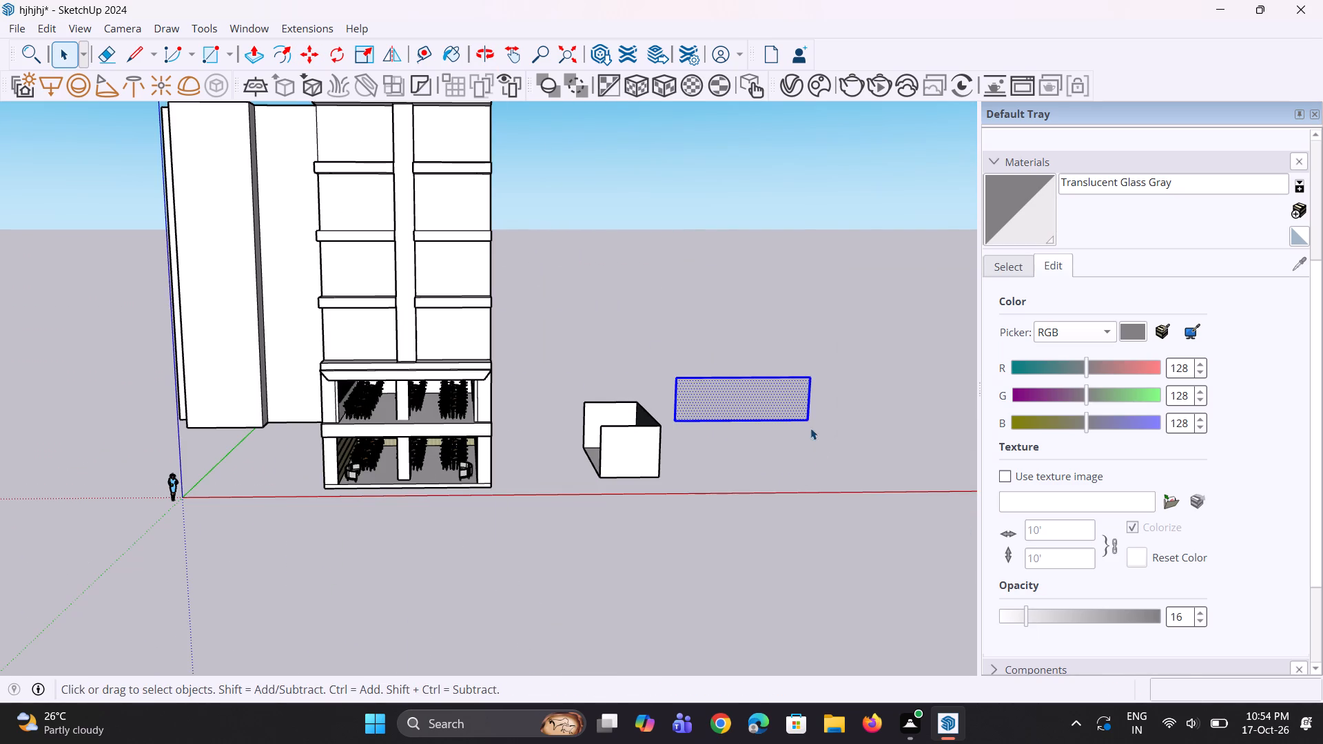
pyautogui.rightClick(781, 392)
pyautogui.click(846, 191)
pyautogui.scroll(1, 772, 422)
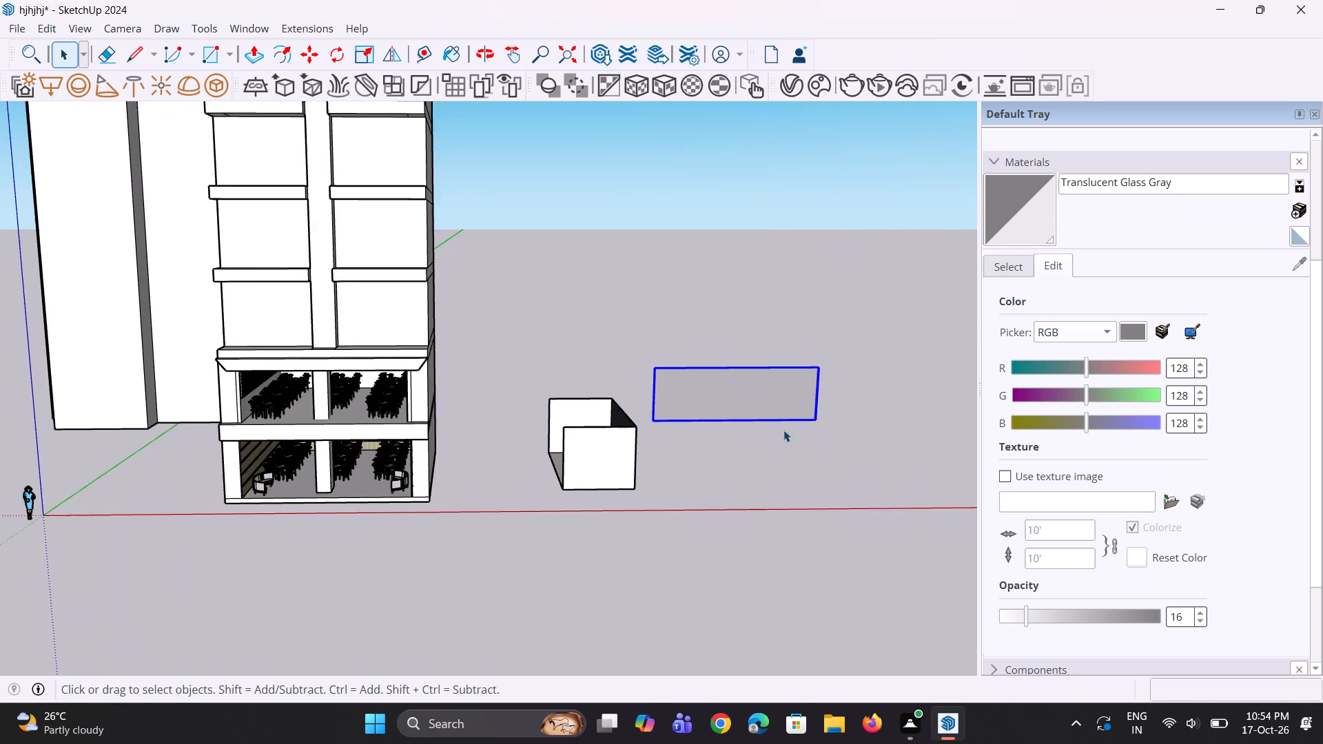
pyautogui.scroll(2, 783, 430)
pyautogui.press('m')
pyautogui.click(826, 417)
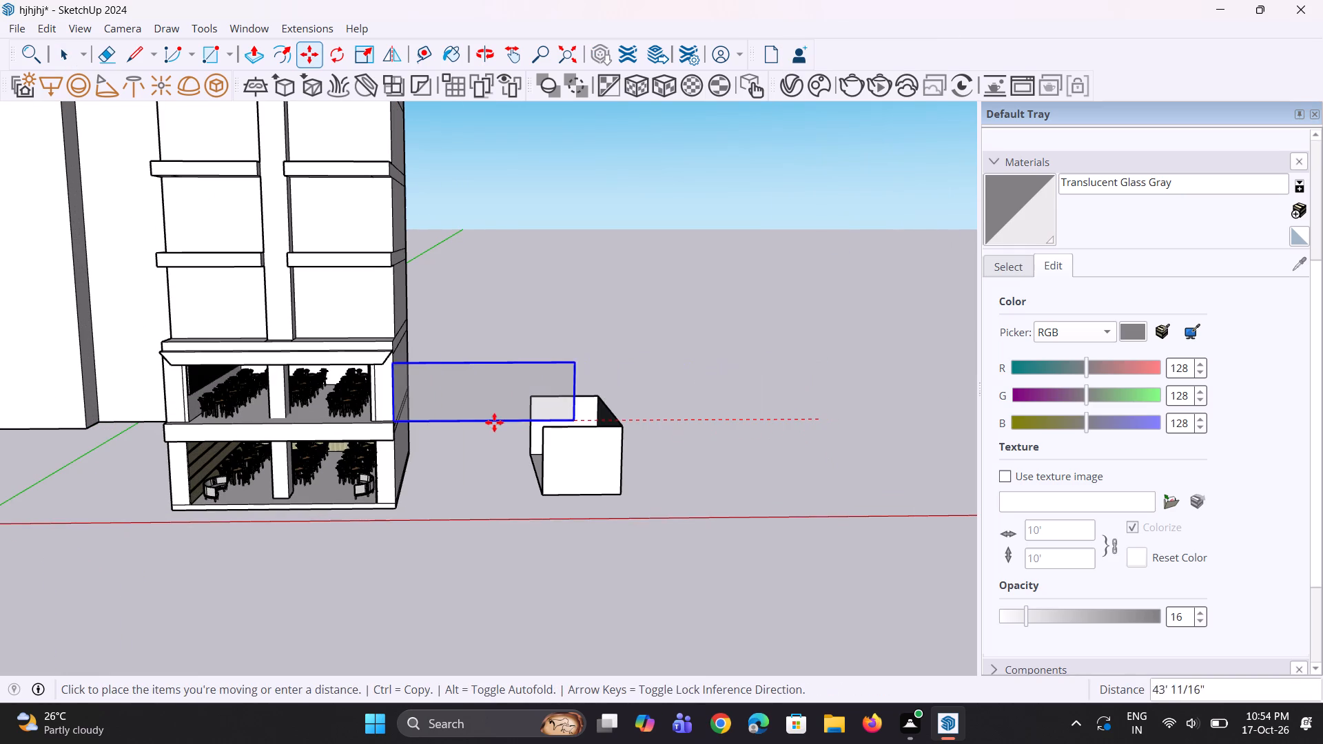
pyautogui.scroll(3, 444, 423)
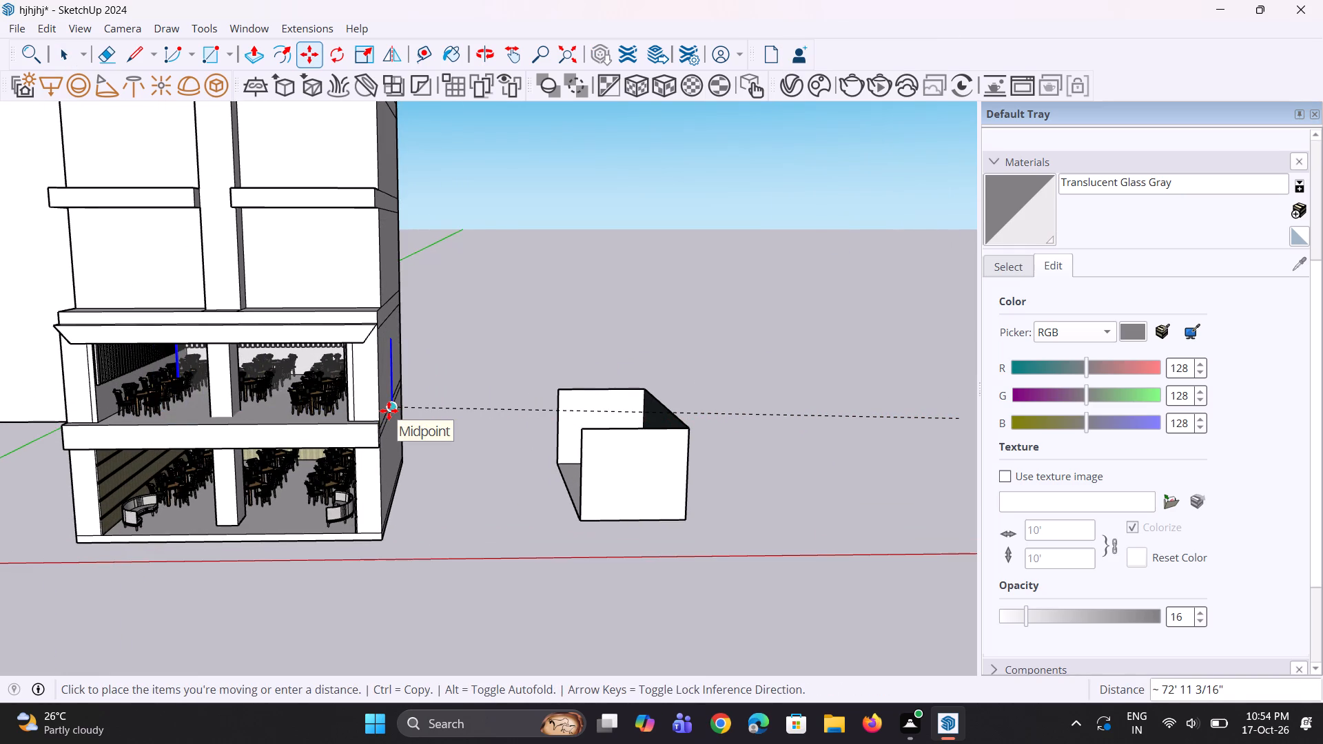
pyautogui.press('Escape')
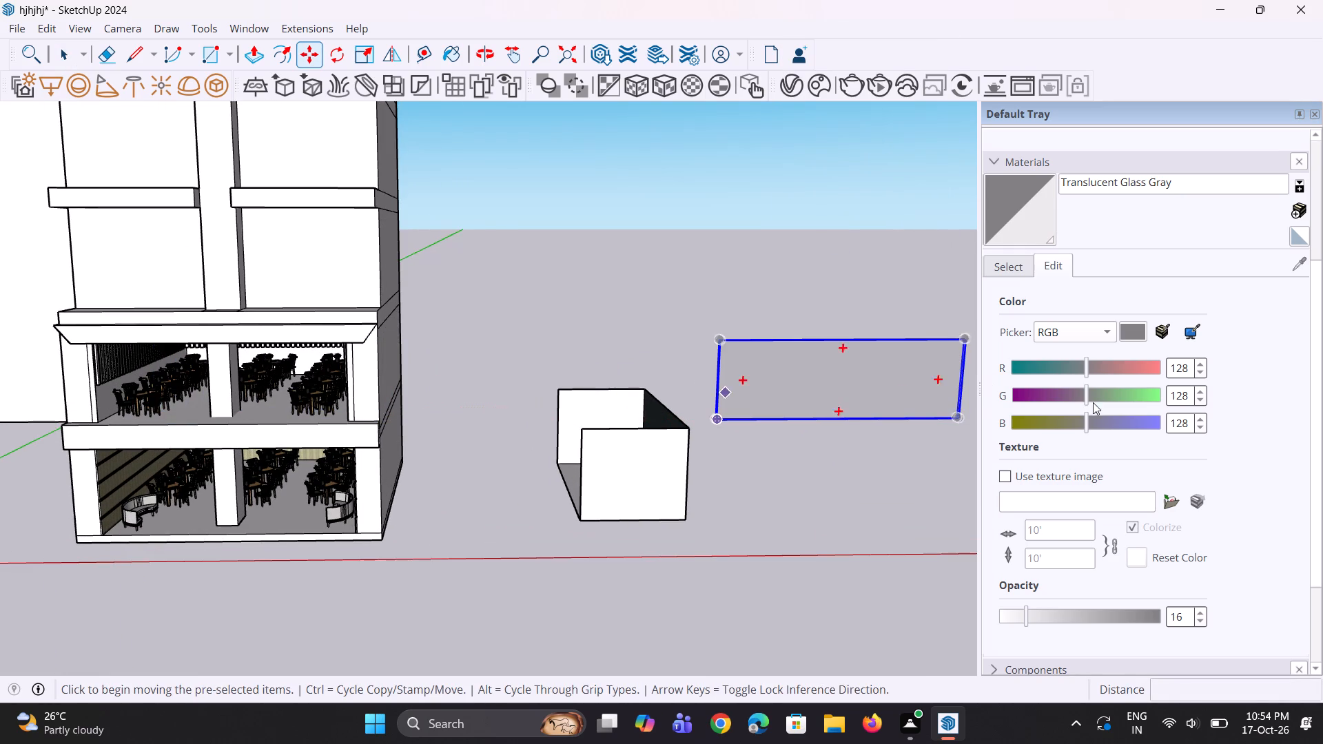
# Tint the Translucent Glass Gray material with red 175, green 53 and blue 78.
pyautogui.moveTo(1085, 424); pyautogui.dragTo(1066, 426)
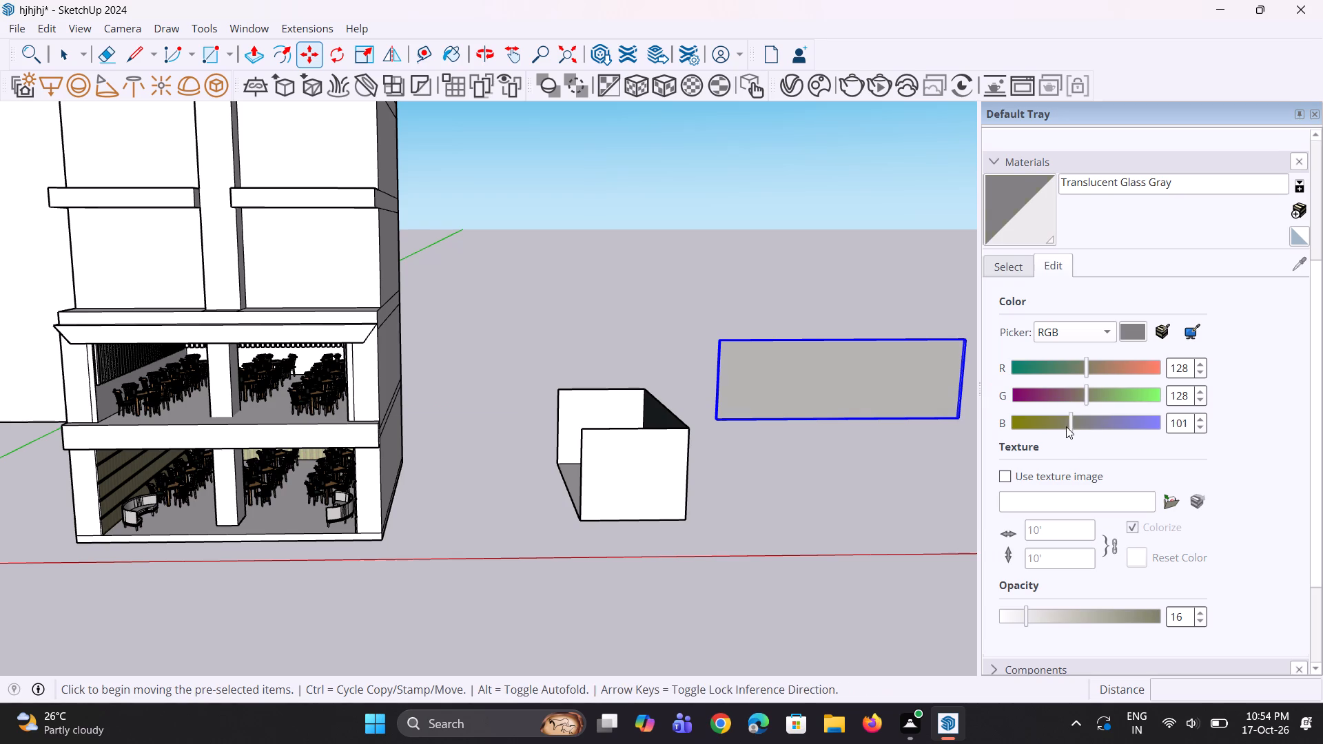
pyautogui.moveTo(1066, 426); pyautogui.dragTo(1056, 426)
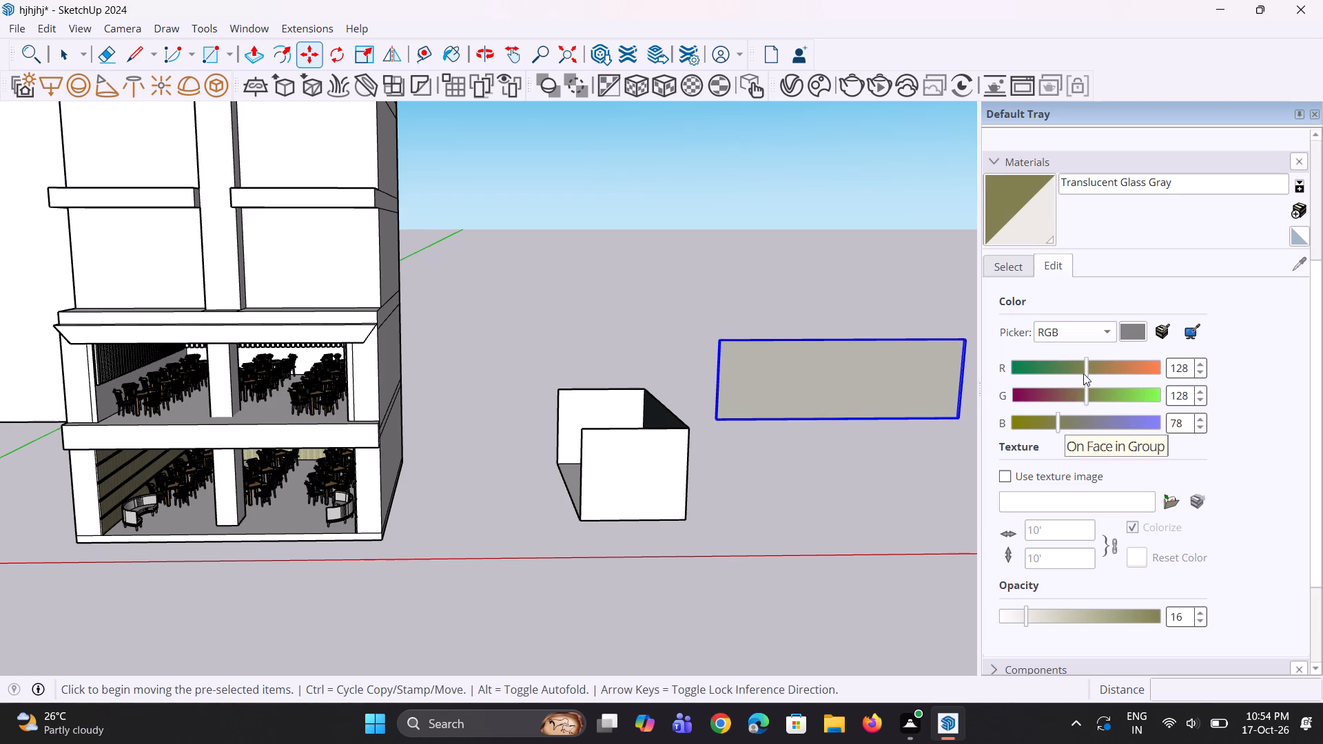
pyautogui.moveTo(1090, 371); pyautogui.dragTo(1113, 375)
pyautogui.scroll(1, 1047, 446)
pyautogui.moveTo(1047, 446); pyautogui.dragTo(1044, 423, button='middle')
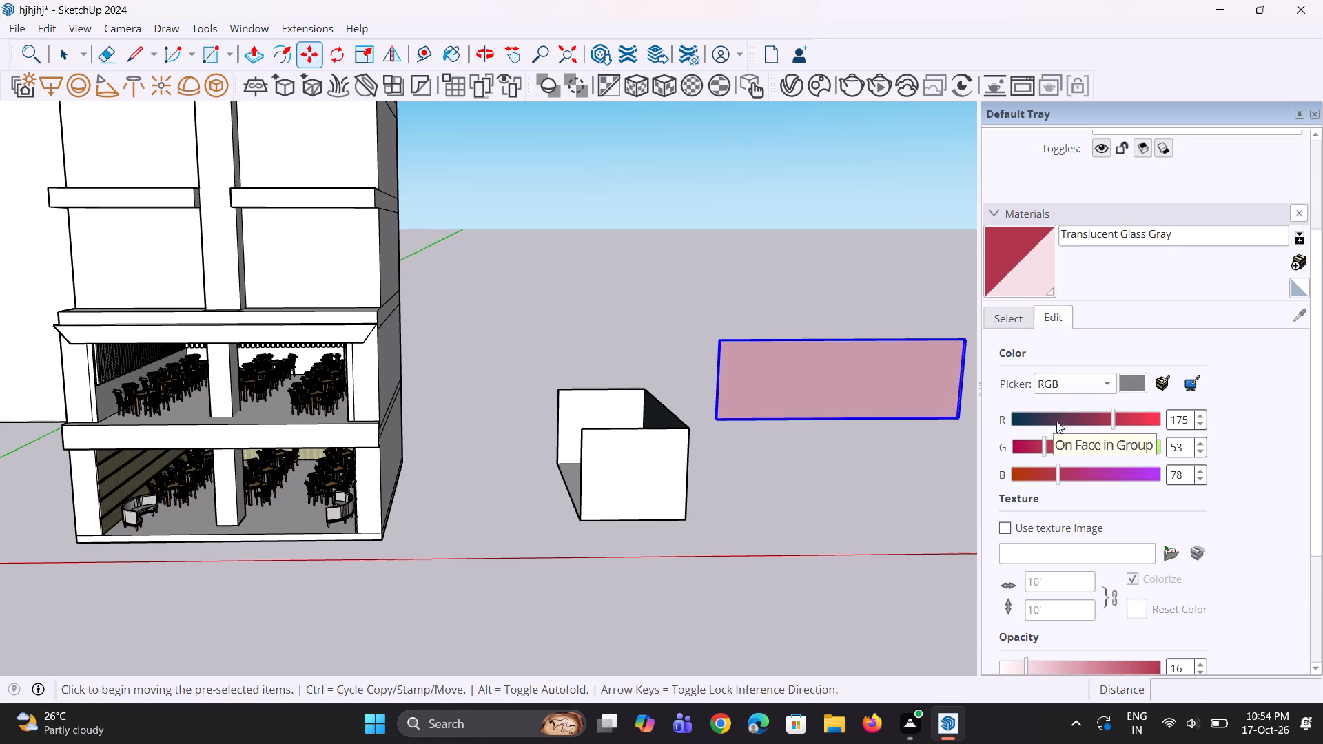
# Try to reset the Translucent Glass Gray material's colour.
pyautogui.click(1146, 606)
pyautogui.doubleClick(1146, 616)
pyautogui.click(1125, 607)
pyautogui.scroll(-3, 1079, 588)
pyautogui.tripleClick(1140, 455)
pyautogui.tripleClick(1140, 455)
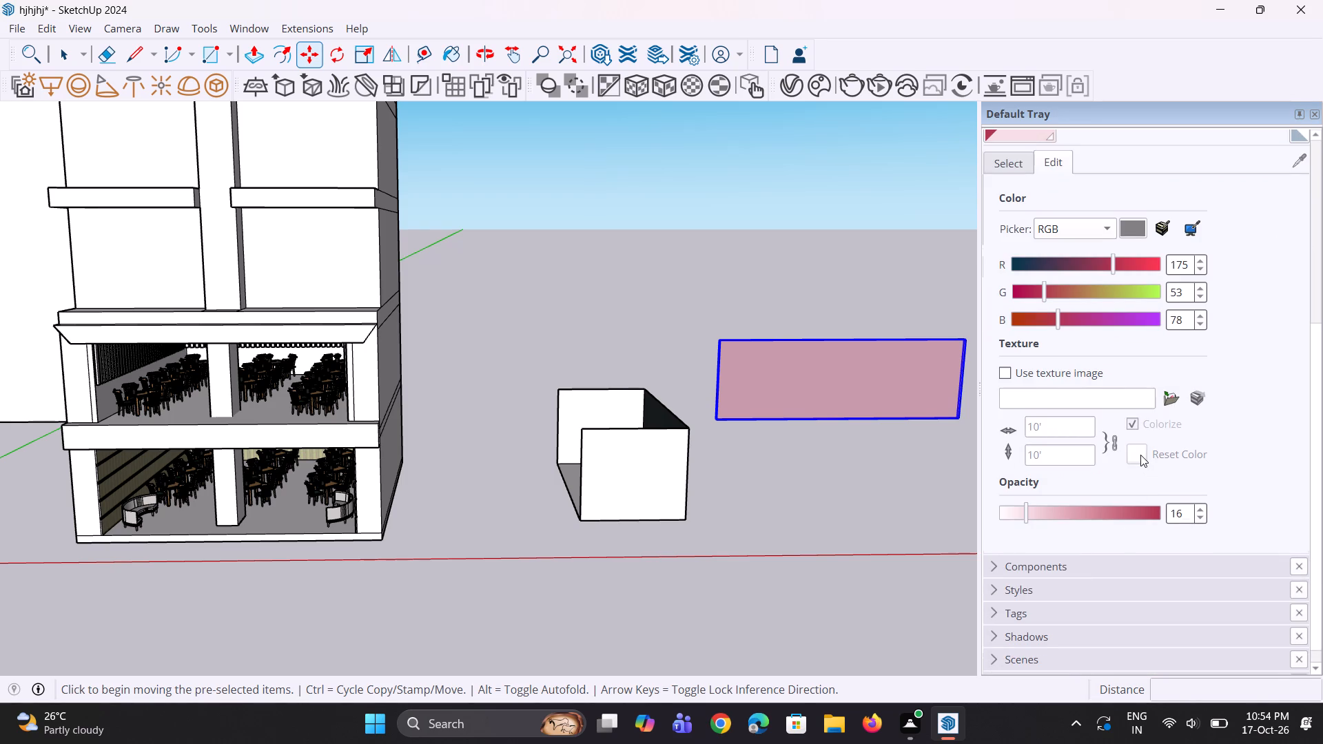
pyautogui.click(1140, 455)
# Set the Translucent Glass Gray material's green value to 155 and its red value to 205.
pyautogui.moveTo(1046, 291); pyautogui.dragTo(1101, 300)
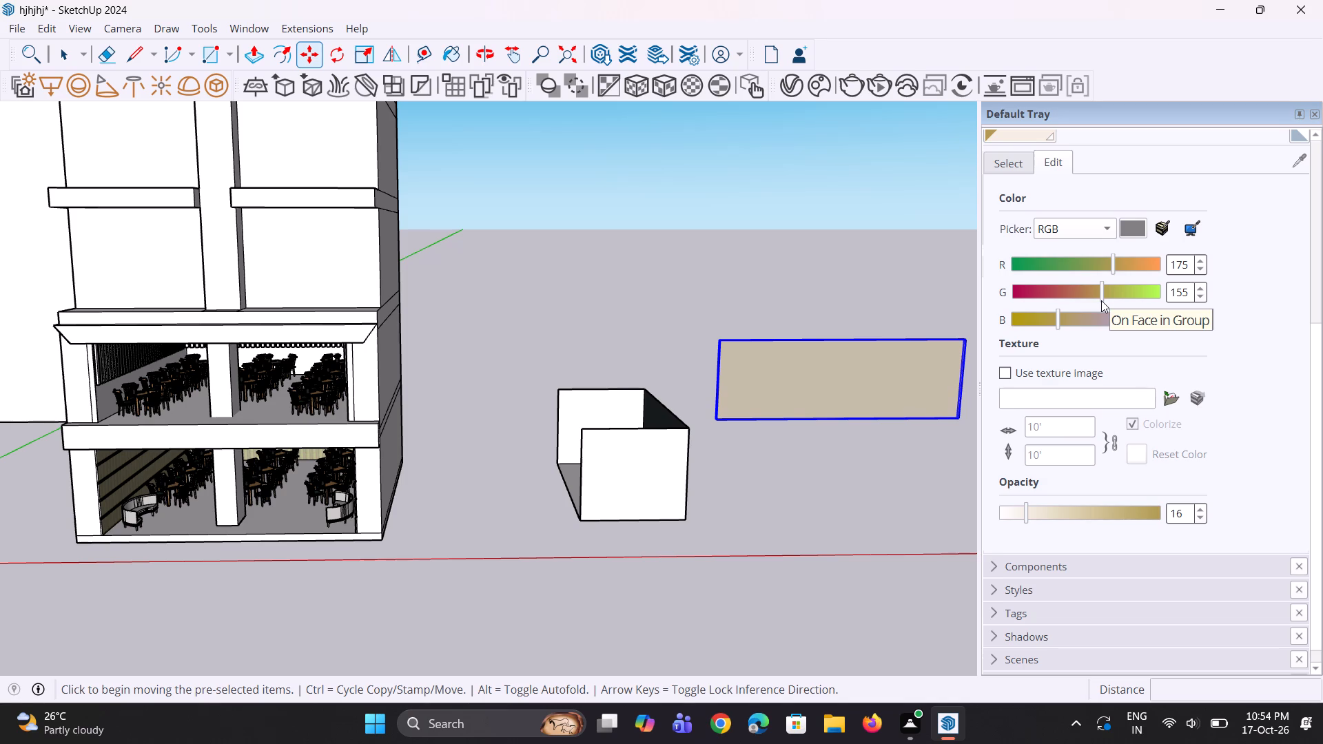
pyautogui.moveTo(1112, 269); pyautogui.dragTo(1127, 274)
pyautogui.scroll(1, 1119, 270)
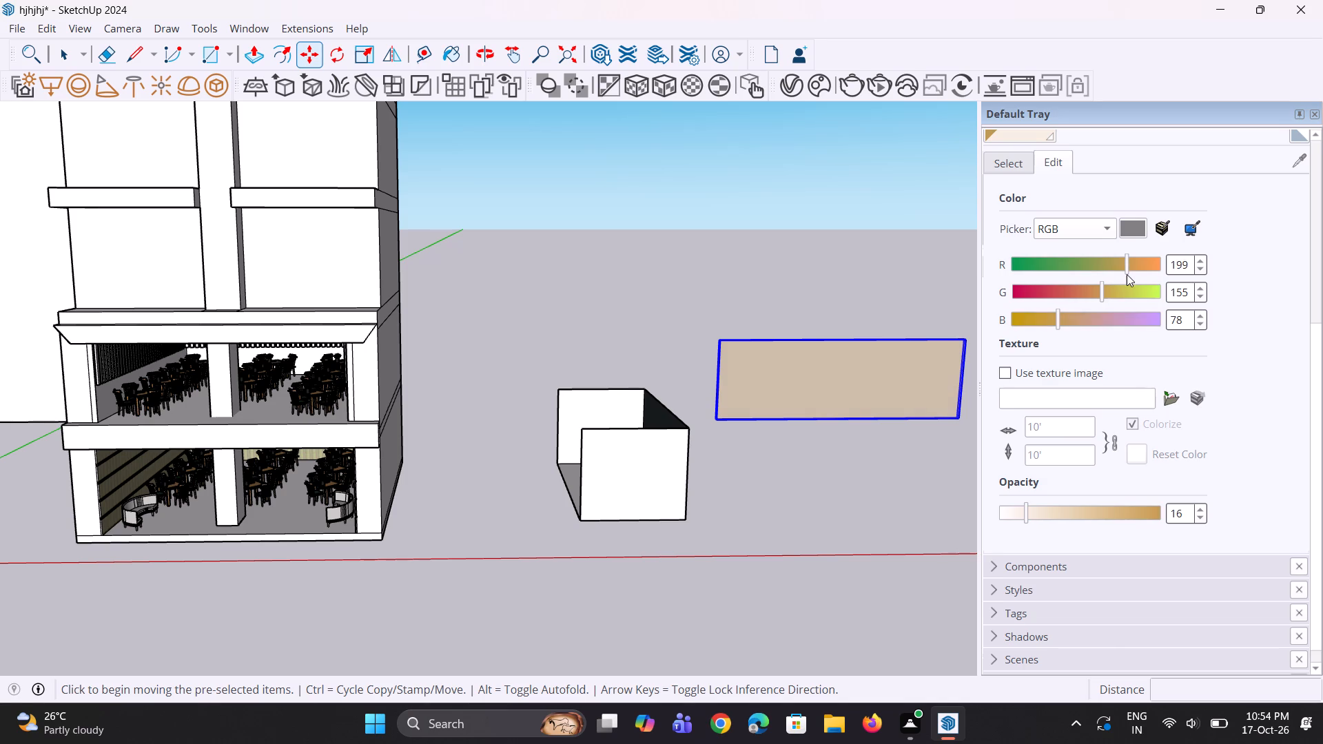
pyautogui.moveTo(1127, 274); pyautogui.dragTo(1129, 276)
pyautogui.scroll(1, 916, 434)
# Move the glass panel group by its lower corner from beside the building into the upper dining floor's front opening.
pyautogui.moveTo(916, 403); pyautogui.dragTo(916, 373, button='middle')
pyautogui.scroll(-3, 759, 426)
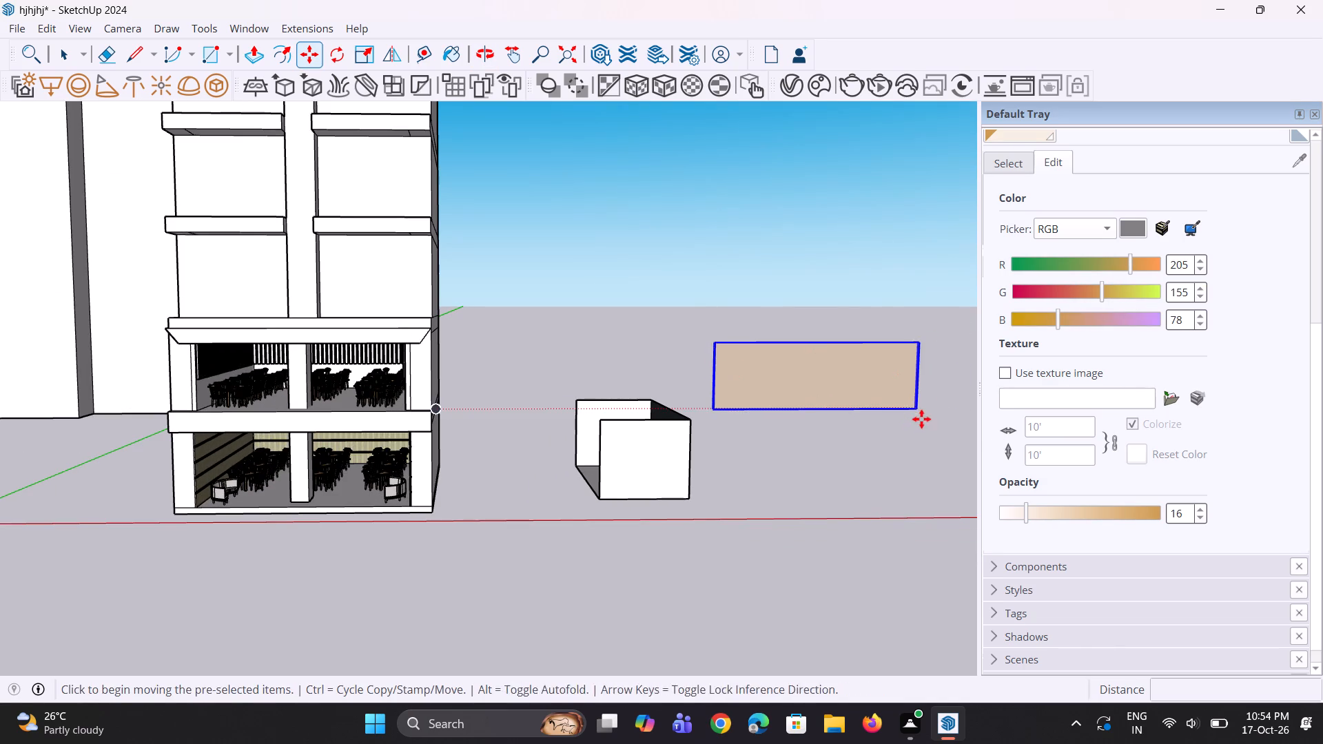
pyautogui.click(916, 414)
pyautogui.scroll(1, 495, 397)
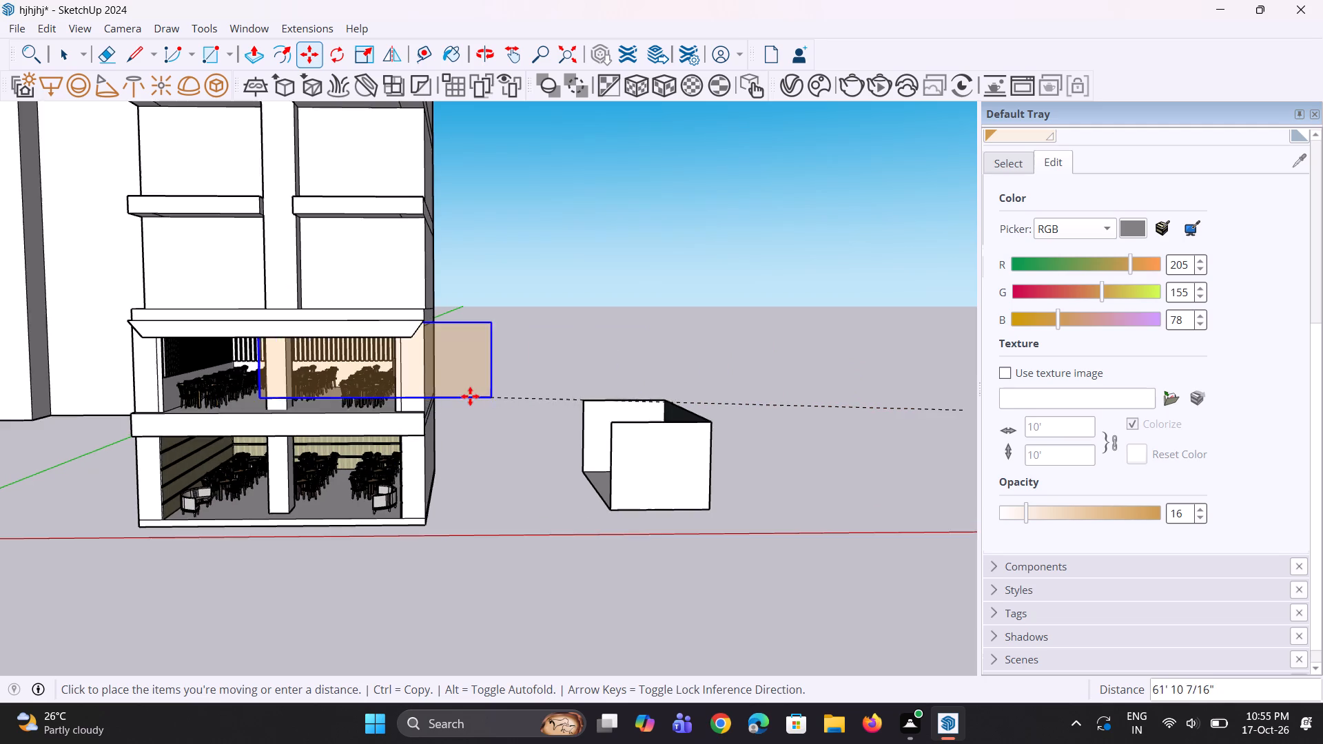
pyautogui.scroll(1, 470, 396)
pyautogui.click(390, 419)
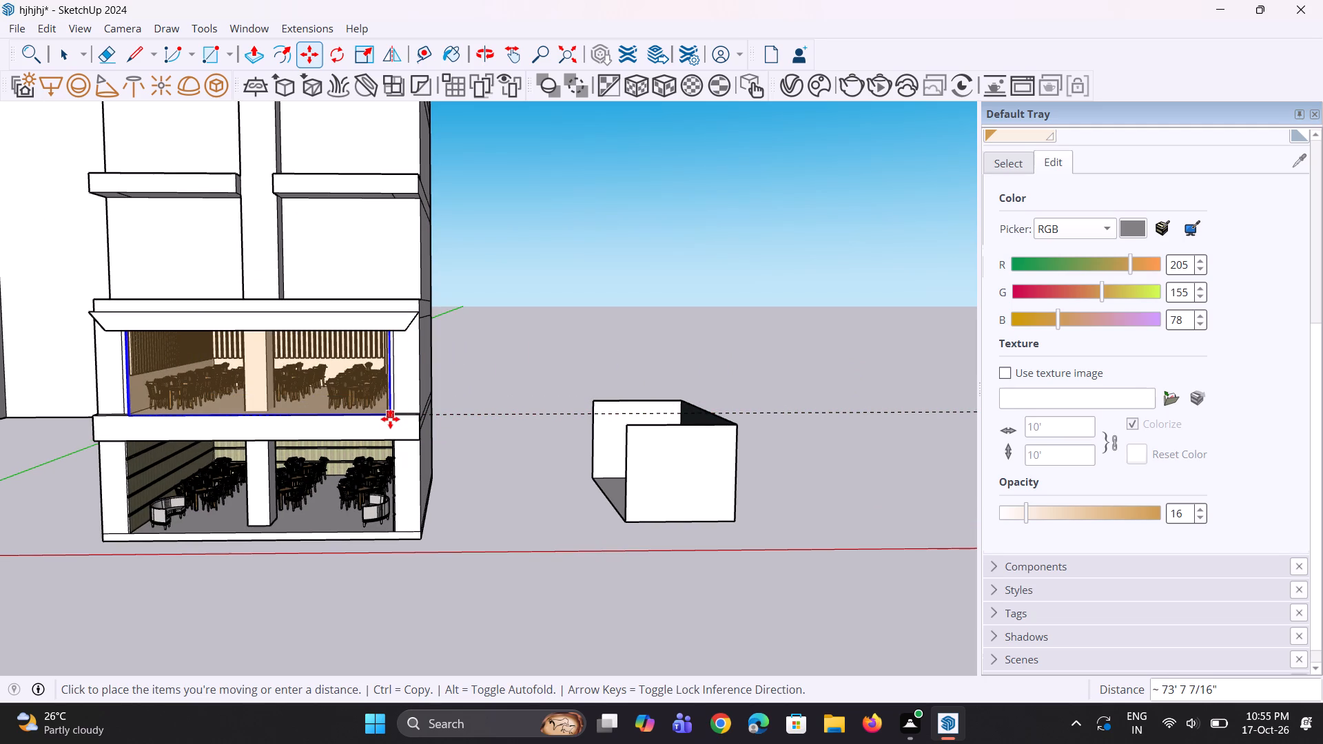
pyautogui.moveTo(424, 414); pyautogui.dragTo(473, 411, button='middle')
pyautogui.press('space')
pyautogui.click(510, 398)
# Move the glass panel back from the ledge's front edge so its lower corner meets the side pillar's inner corner.
pyautogui.scroll(3, 338, 384)
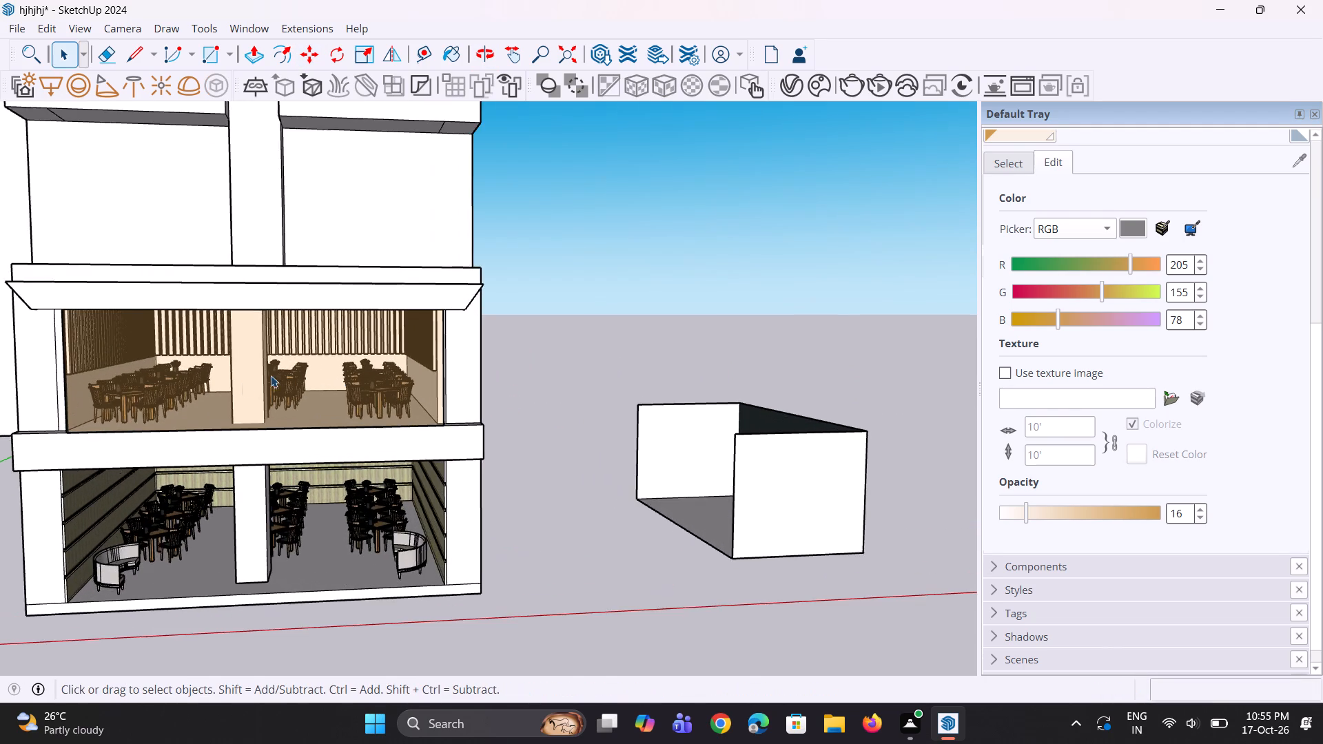
pyautogui.scroll(2, 236, 384)
pyautogui.click(247, 384)
pyautogui.scroll(-5, 313, 377)
pyautogui.moveTo(311, 375); pyautogui.dragTo(424, 372, button='middle')
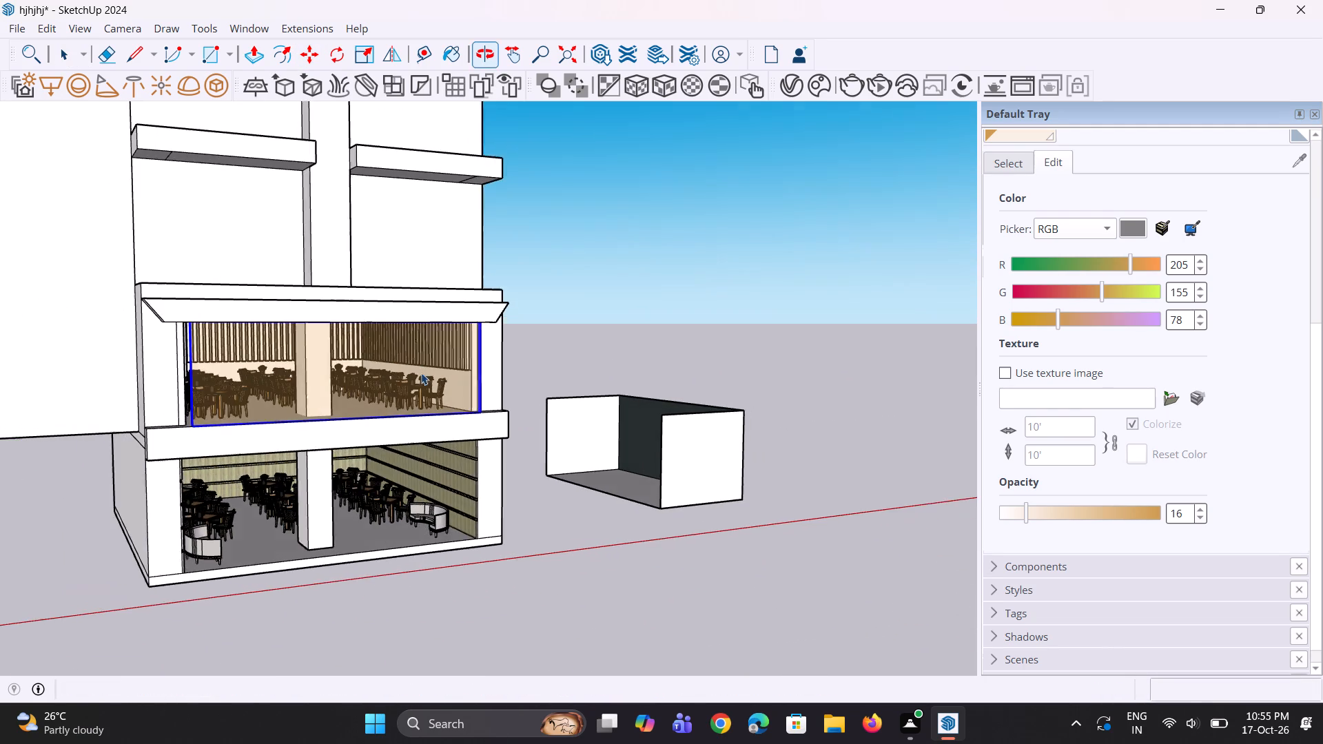
pyautogui.scroll(8, 214, 401)
pyautogui.moveTo(144, 436); pyautogui.dragTo(156, 497, button='middle')
pyautogui.scroll(2, 174, 545)
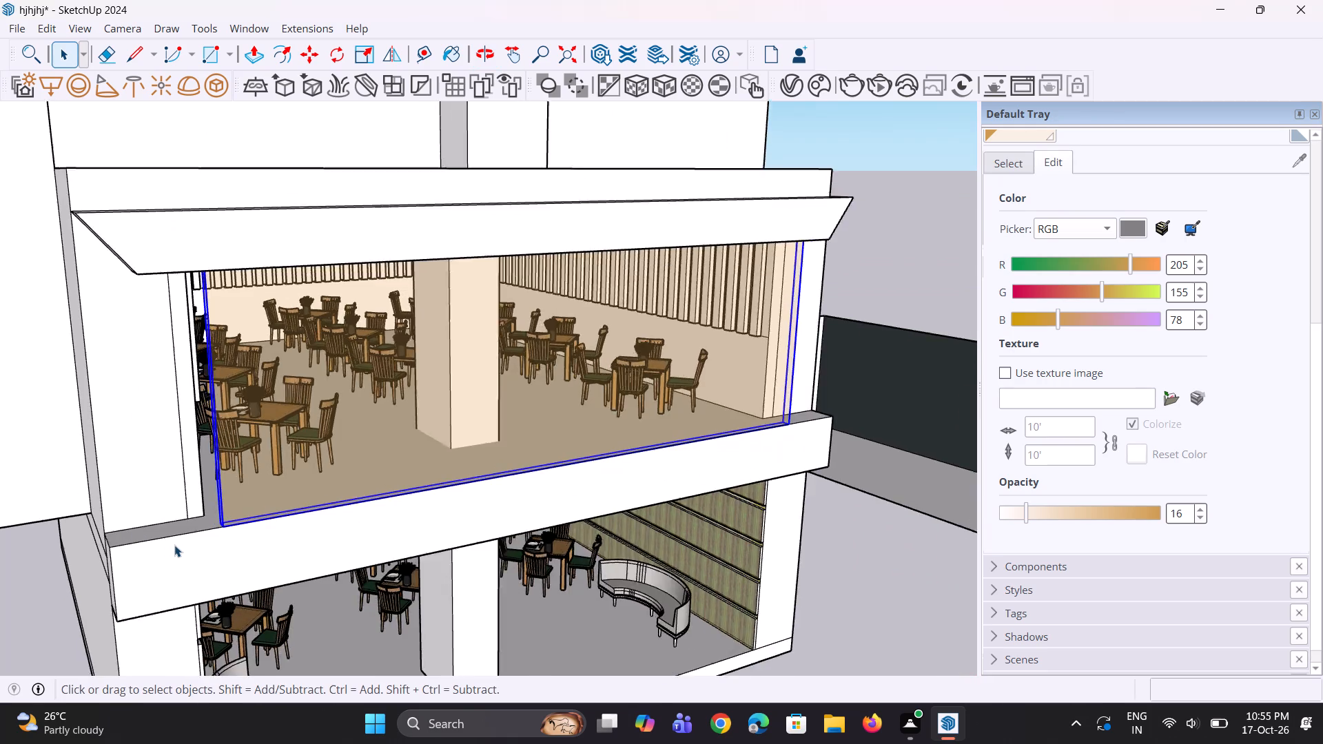
pyautogui.scroll(3, 174, 545)
pyautogui.press('m')
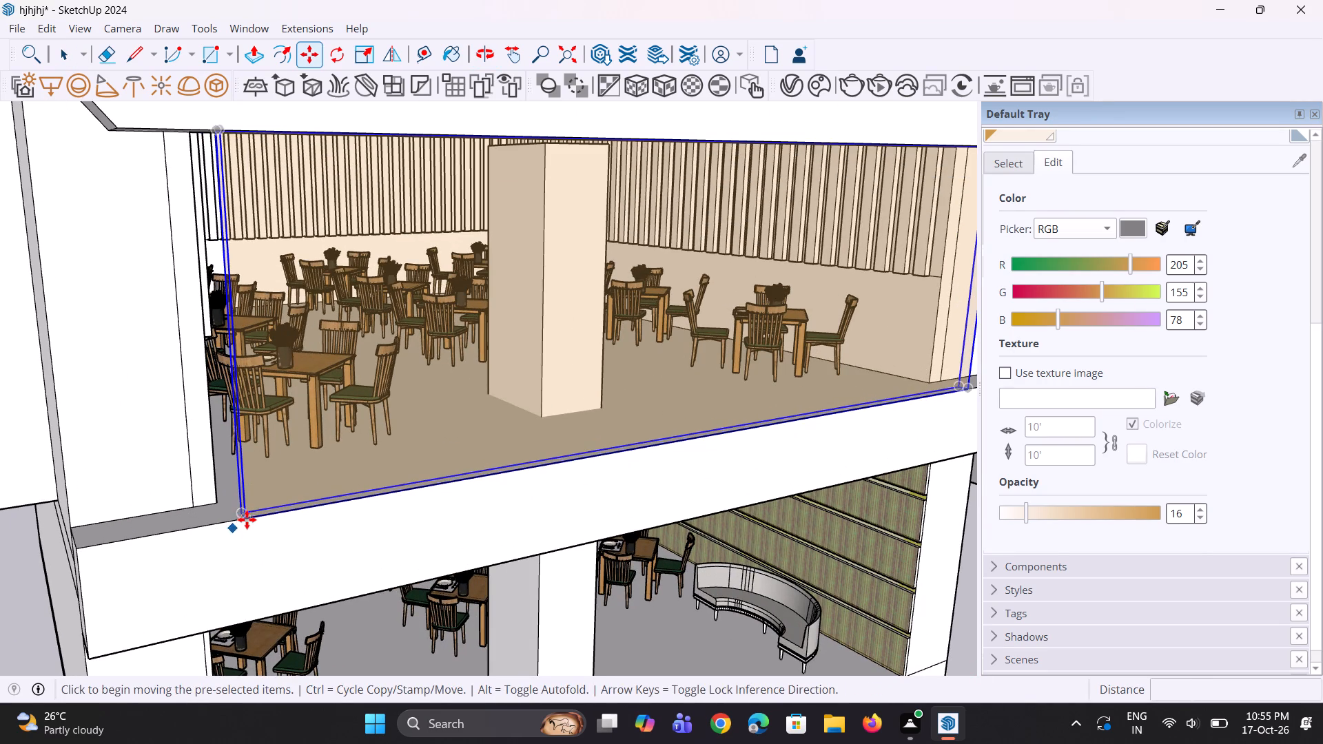
pyautogui.click(249, 518)
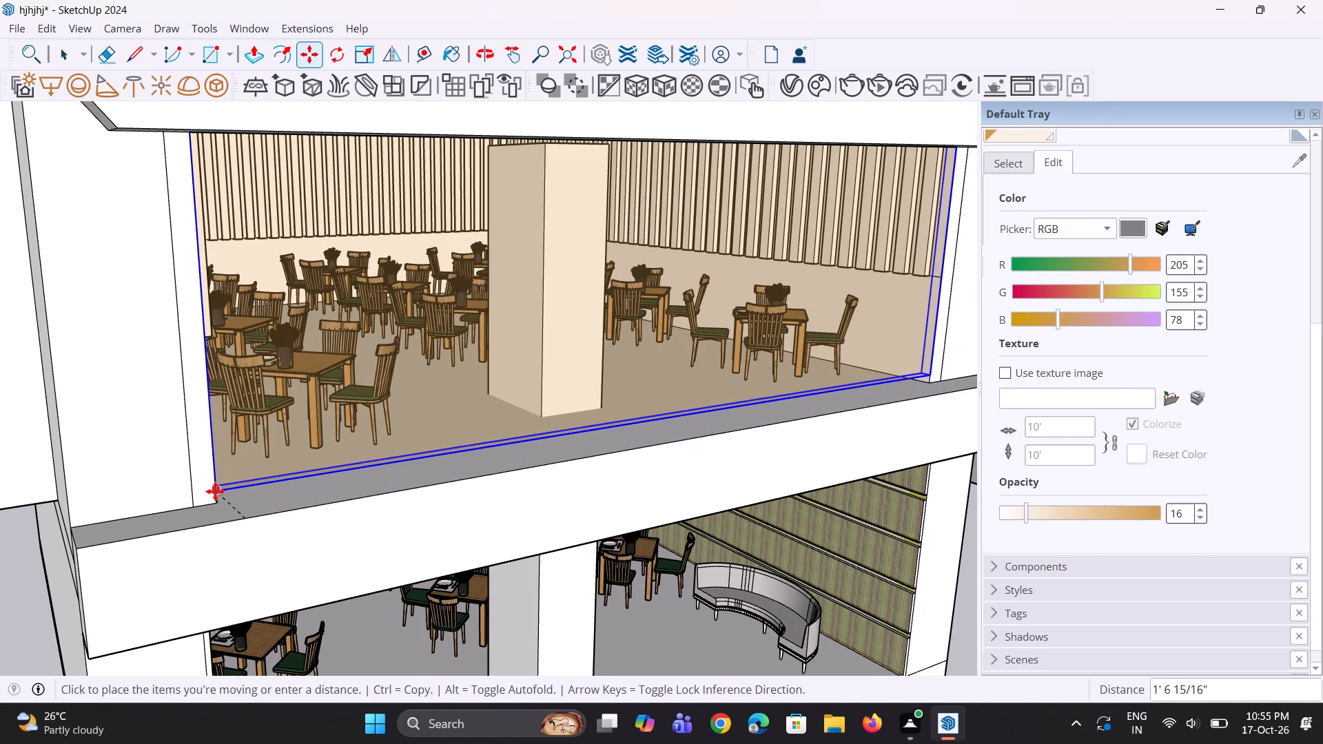
pyautogui.click(215, 499)
pyautogui.scroll(-5, 237, 502)
pyautogui.scroll(1, 326, 496)
pyautogui.moveTo(327, 495); pyautogui.dragTo(313, 489, button='middle')
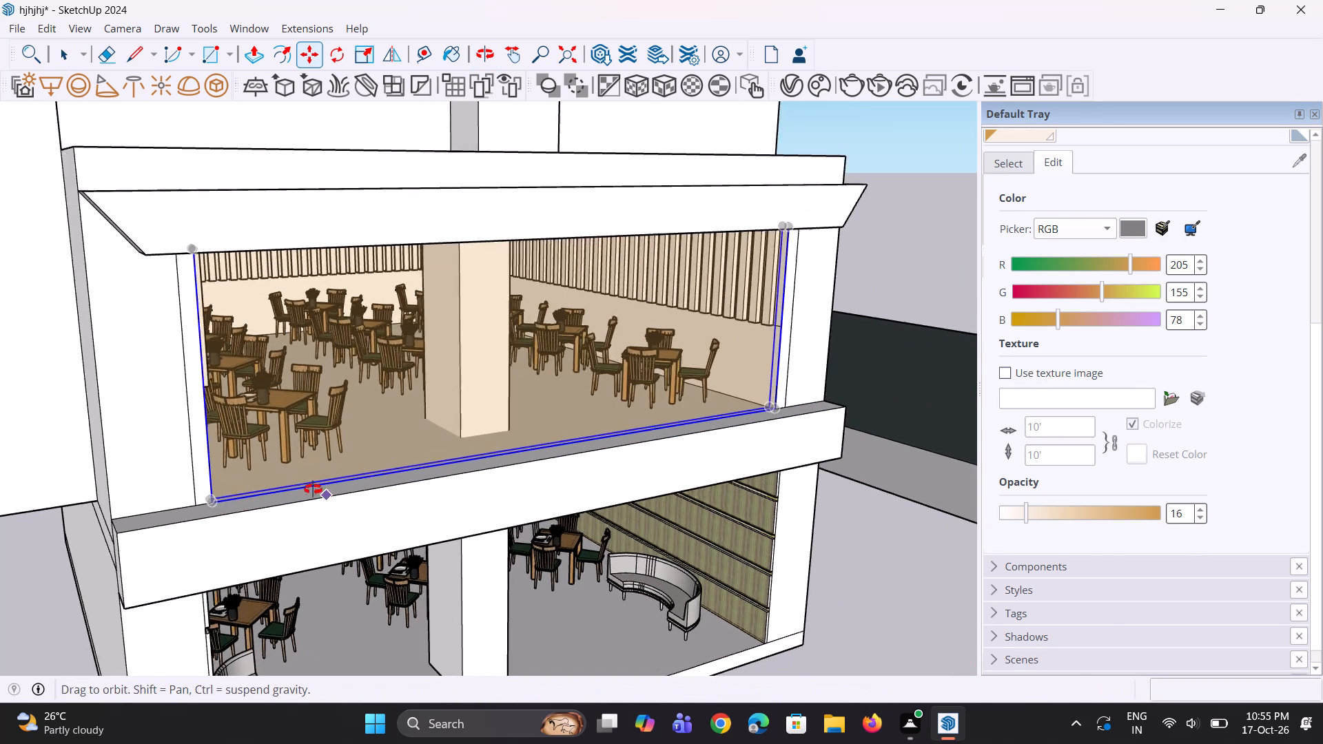
pyautogui.moveTo(313, 489); pyautogui.dragTo(306, 485, button='middle')
pyautogui.press('space')
pyautogui.press('space')
pyautogui.click(904, 580)
pyautogui.scroll(-4, 445, 410)
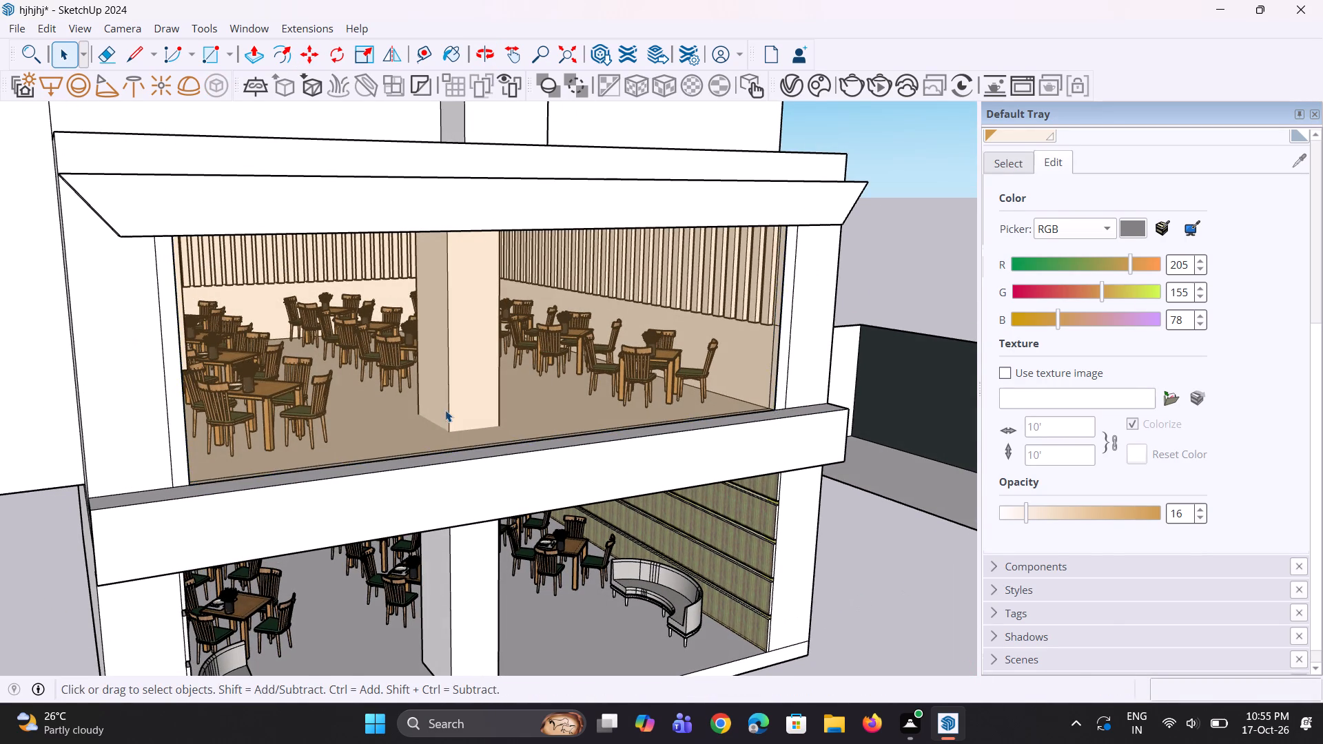
# Retint the Translucent Glass Gray material on the installed panel with green 187 and blue 48.
pyautogui.moveTo(498, 457); pyautogui.dragTo(400, 426, button='middle')
pyautogui.scroll(-6, 413, 396)
pyautogui.moveTo(418, 397); pyautogui.dragTo(400, 387, button='middle')
pyautogui.scroll(1, 418, 397)
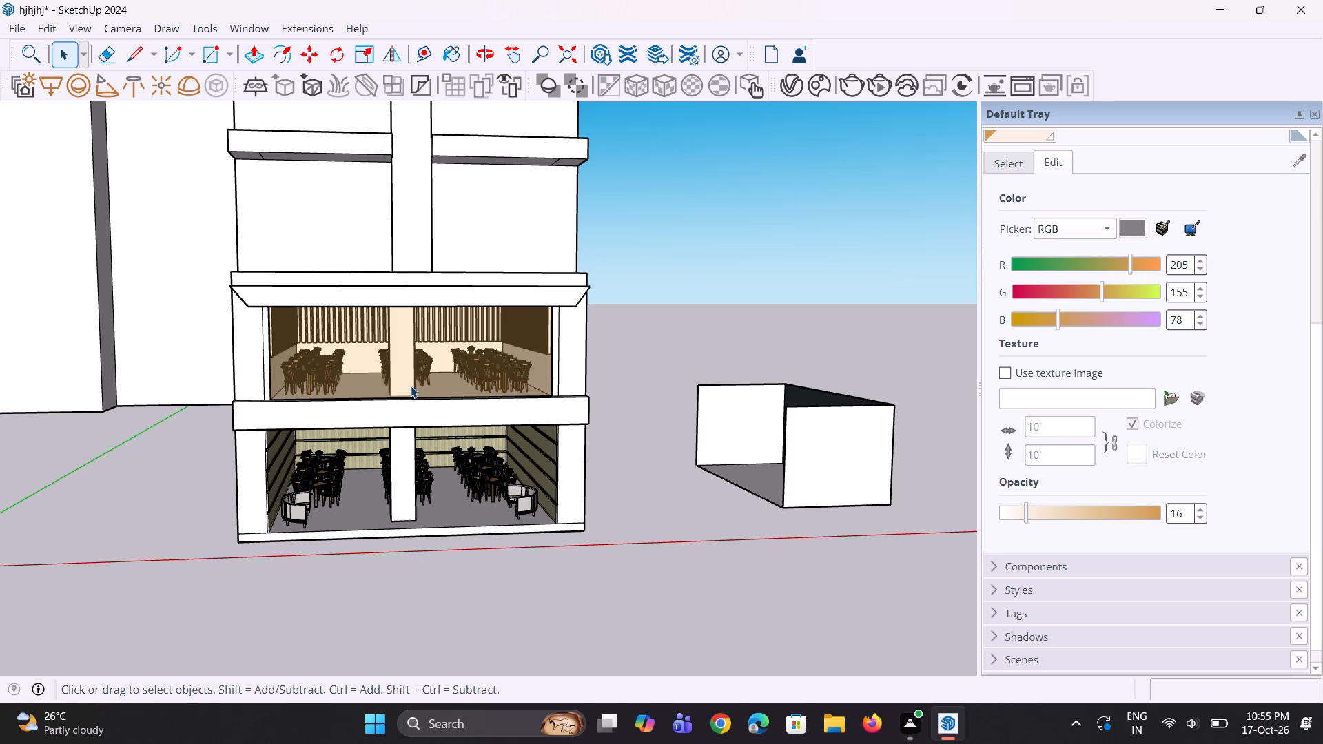
pyautogui.scroll(-2, 411, 386)
pyautogui.moveTo(420, 482); pyautogui.dragTo(412, 448, button='middle')
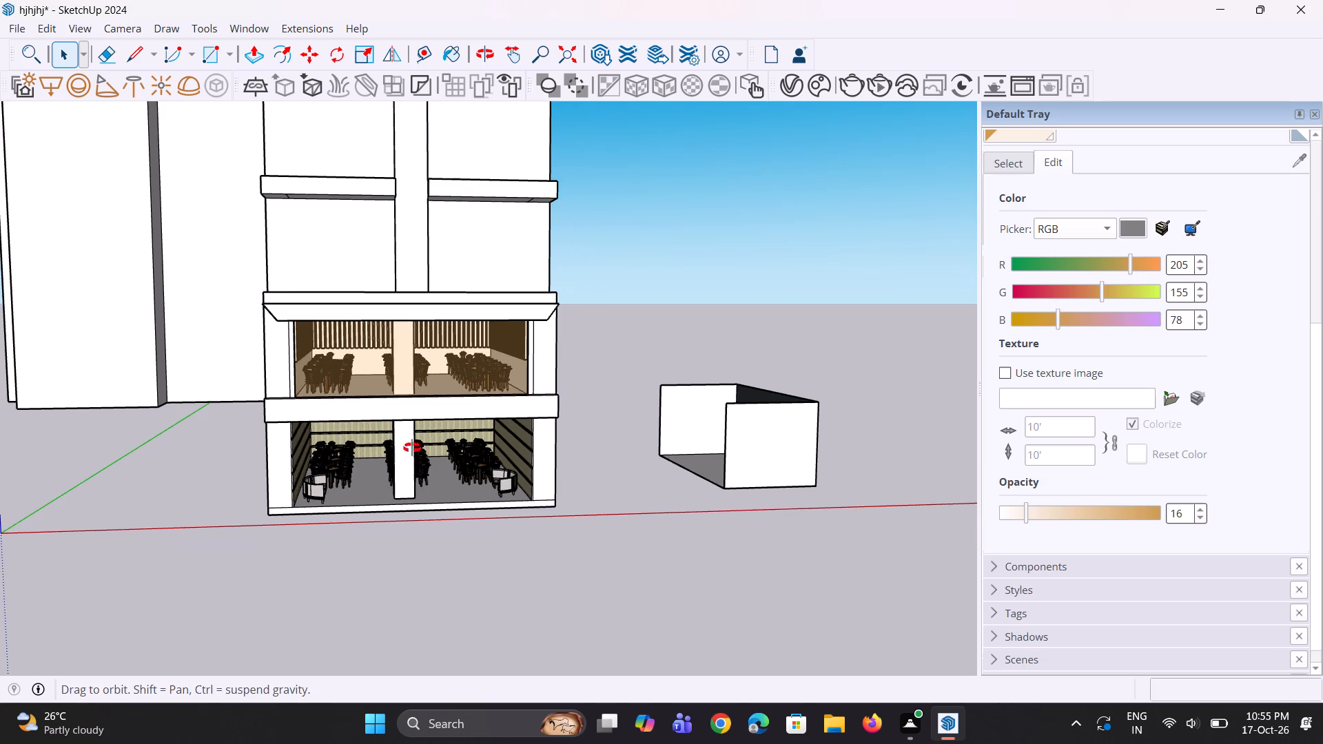
pyautogui.moveTo(412, 448); pyautogui.dragTo(406, 420, button='middle')
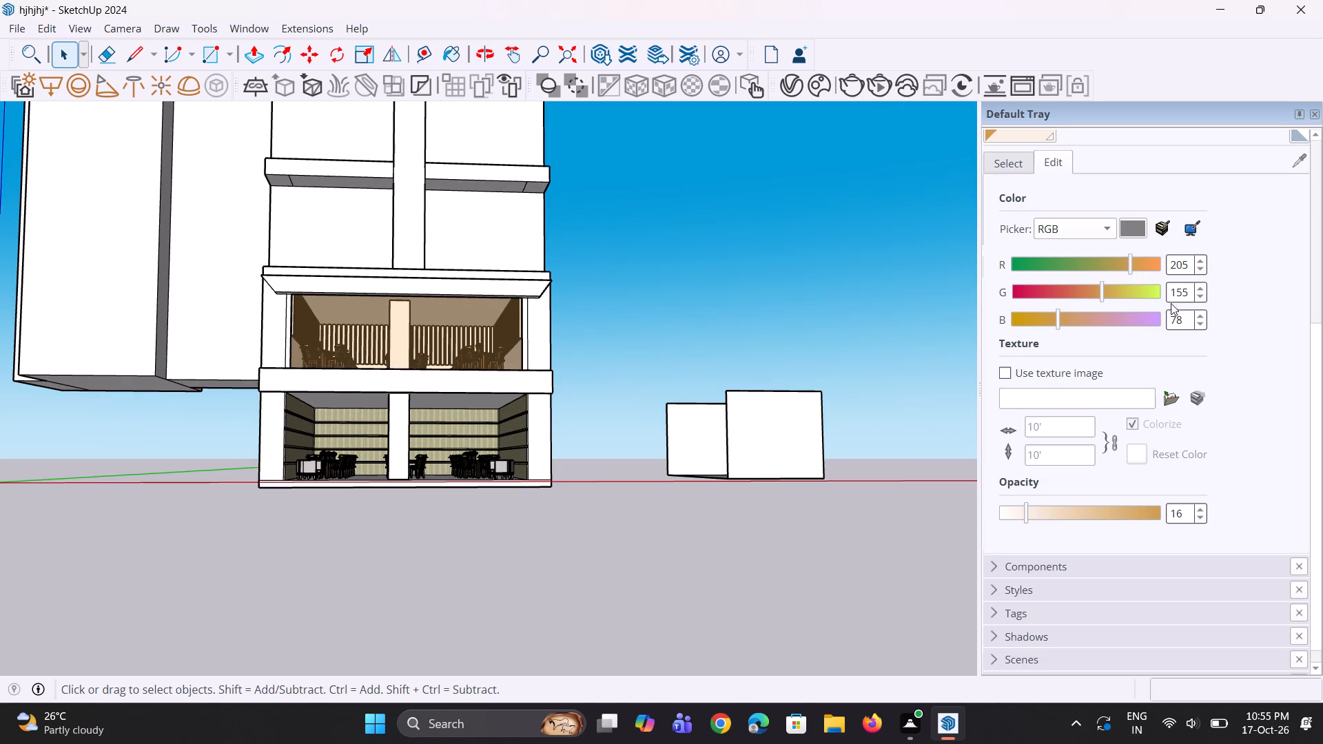
pyautogui.moveTo(1100, 291); pyautogui.dragTo(1111, 297)
pyautogui.moveTo(1111, 297); pyautogui.dragTo(1111, 297)
pyautogui.moveTo(498, 411); pyautogui.dragTo(491, 463, button='middle')
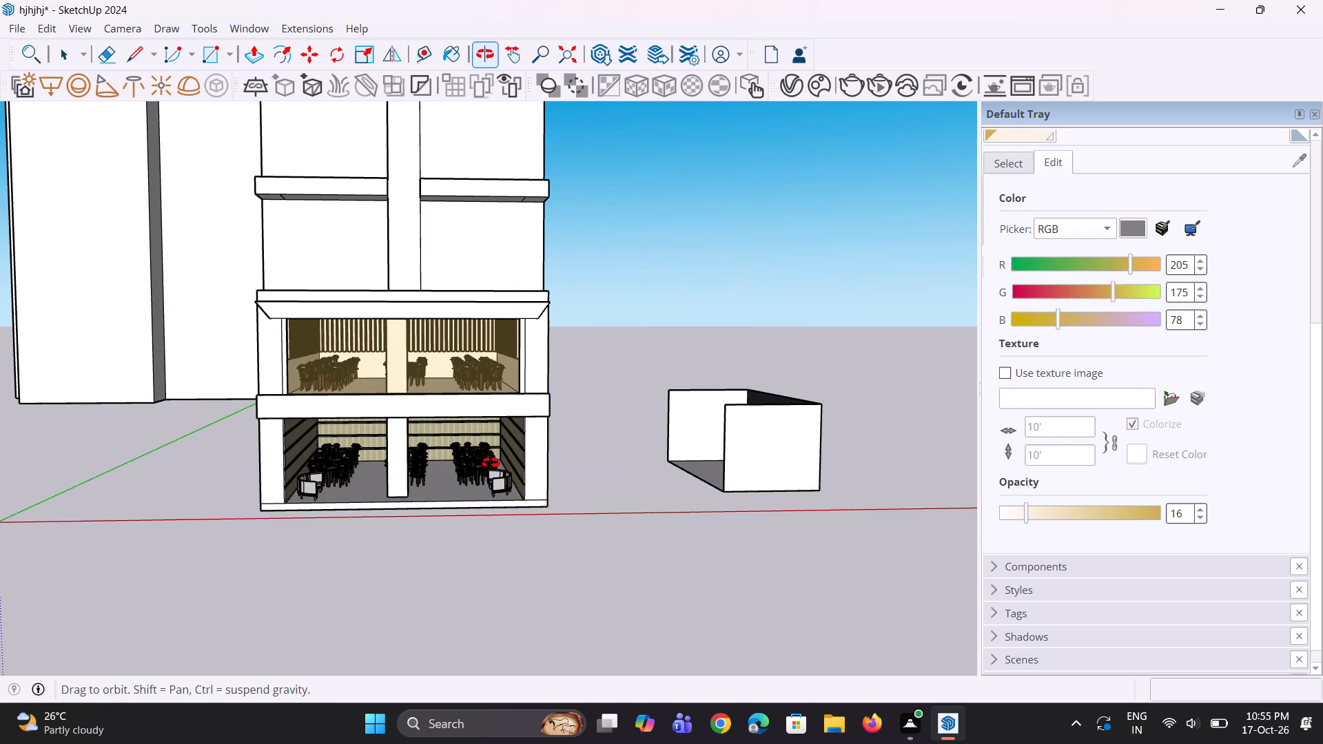
pyautogui.moveTo(491, 463); pyautogui.dragTo(491, 464, button='middle')
pyautogui.scroll(1, 1032, 347)
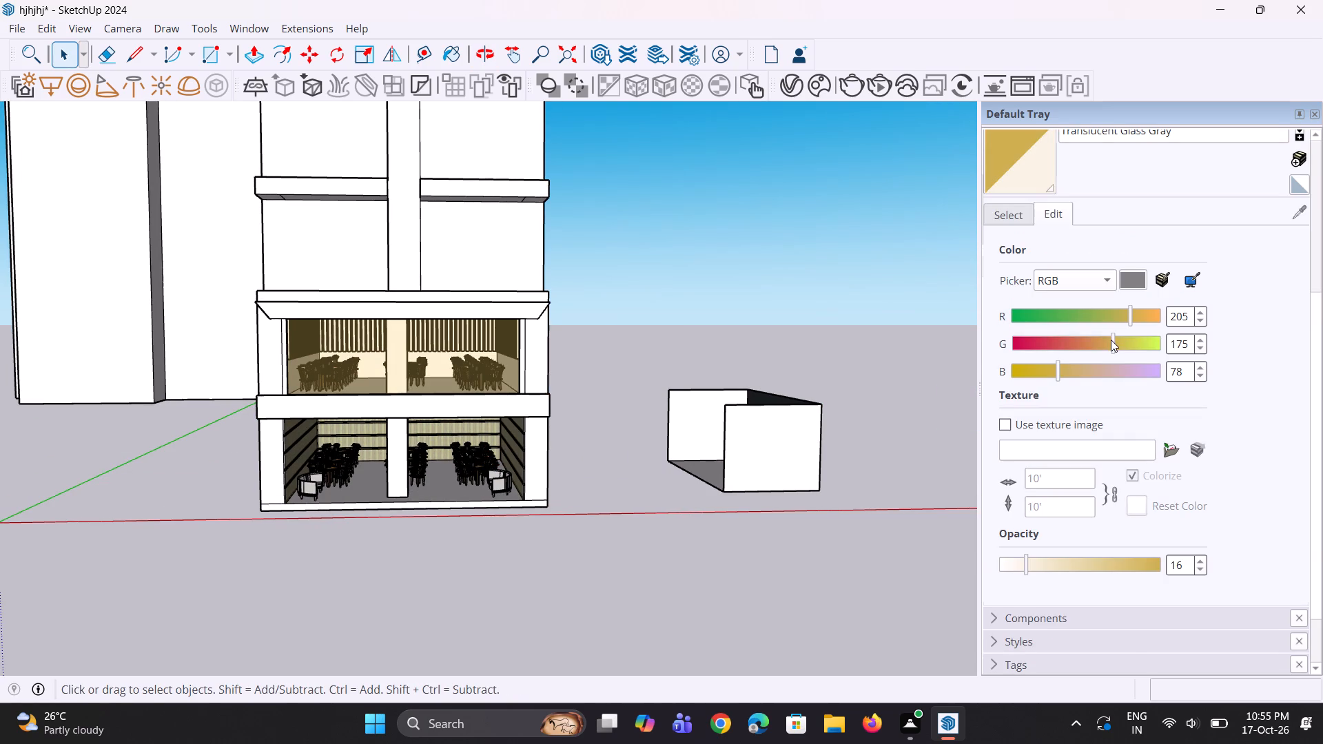
pyautogui.moveTo(1111, 340); pyautogui.dragTo(1118, 346)
pyautogui.moveTo(1054, 378); pyautogui.dragTo(1045, 377)
pyautogui.moveTo(1060, 374); pyautogui.dragTo(1040, 372)
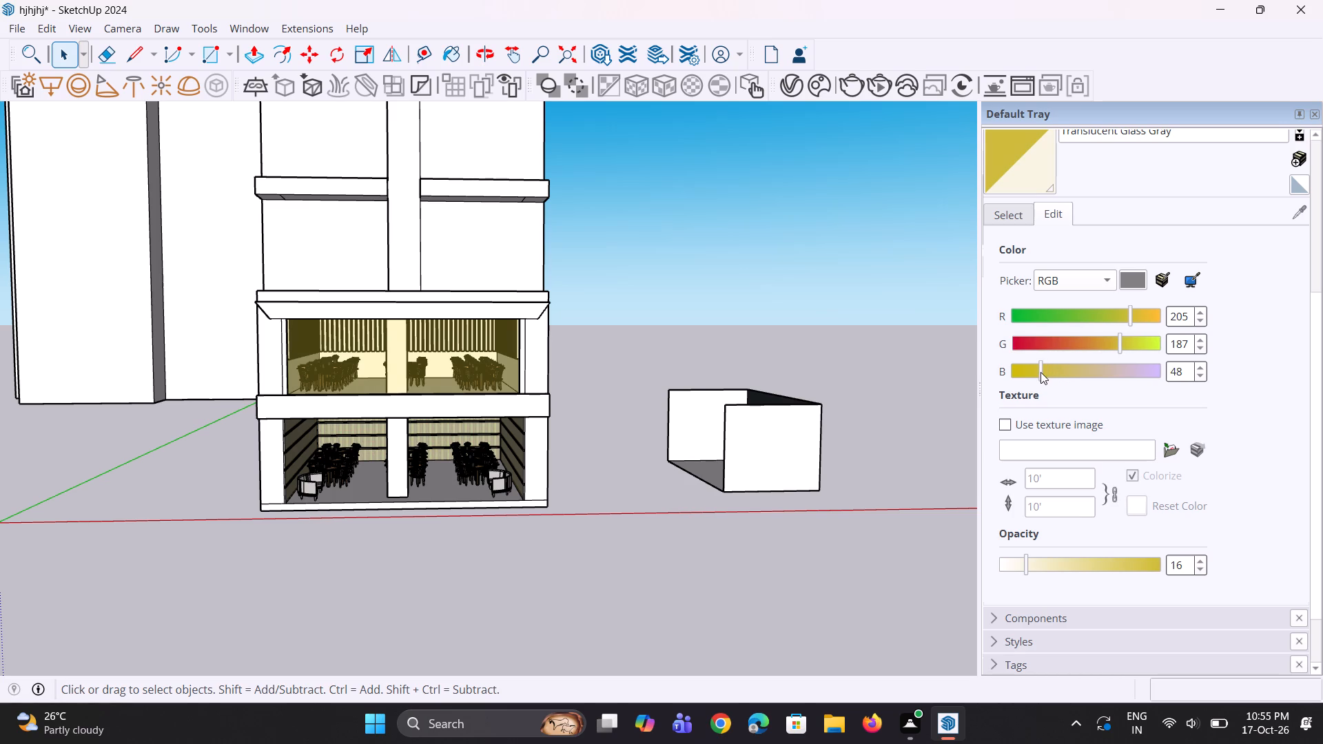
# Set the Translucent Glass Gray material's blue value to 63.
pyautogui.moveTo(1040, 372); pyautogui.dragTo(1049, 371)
# Reset the Translucent Glass Gray material to its original gray and switch its colour picker to Color Wheel.
pyautogui.click(1135, 281)
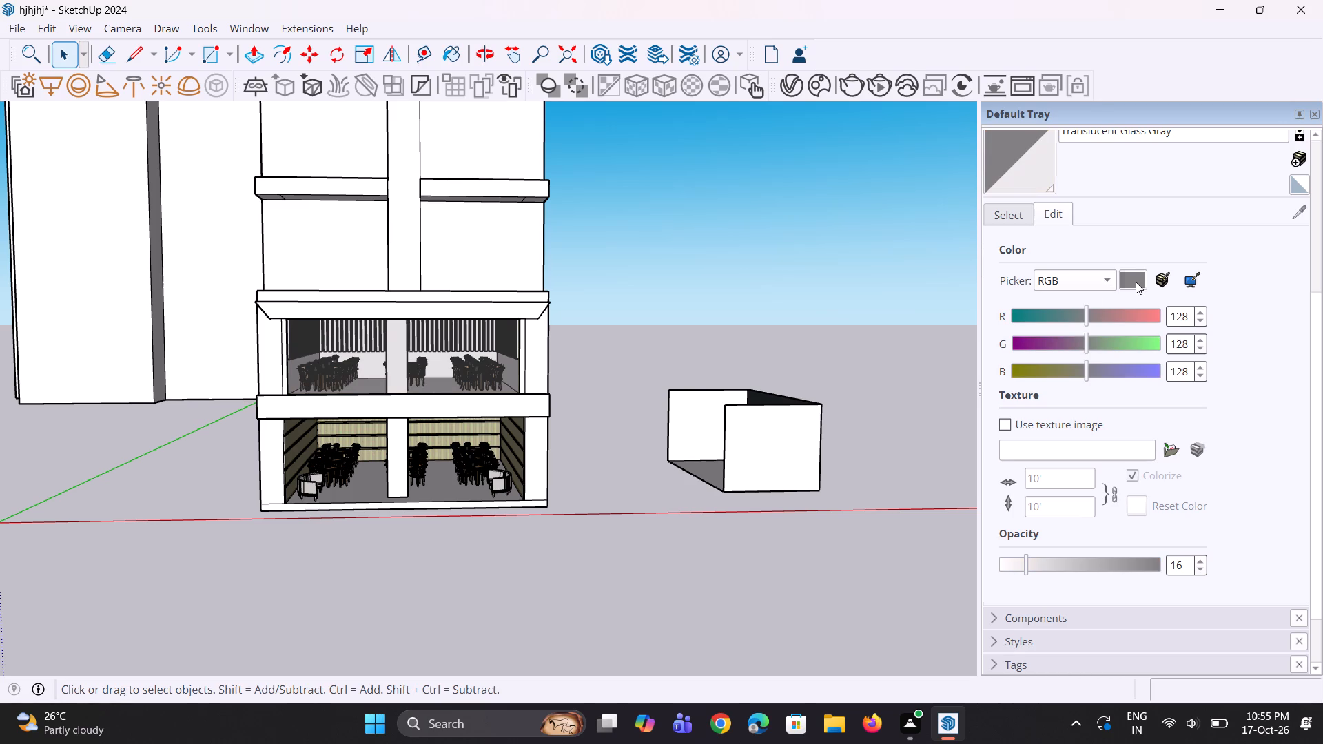
pyautogui.click(1136, 282)
pyautogui.doubleClick(1136, 282)
pyautogui.click(1111, 280)
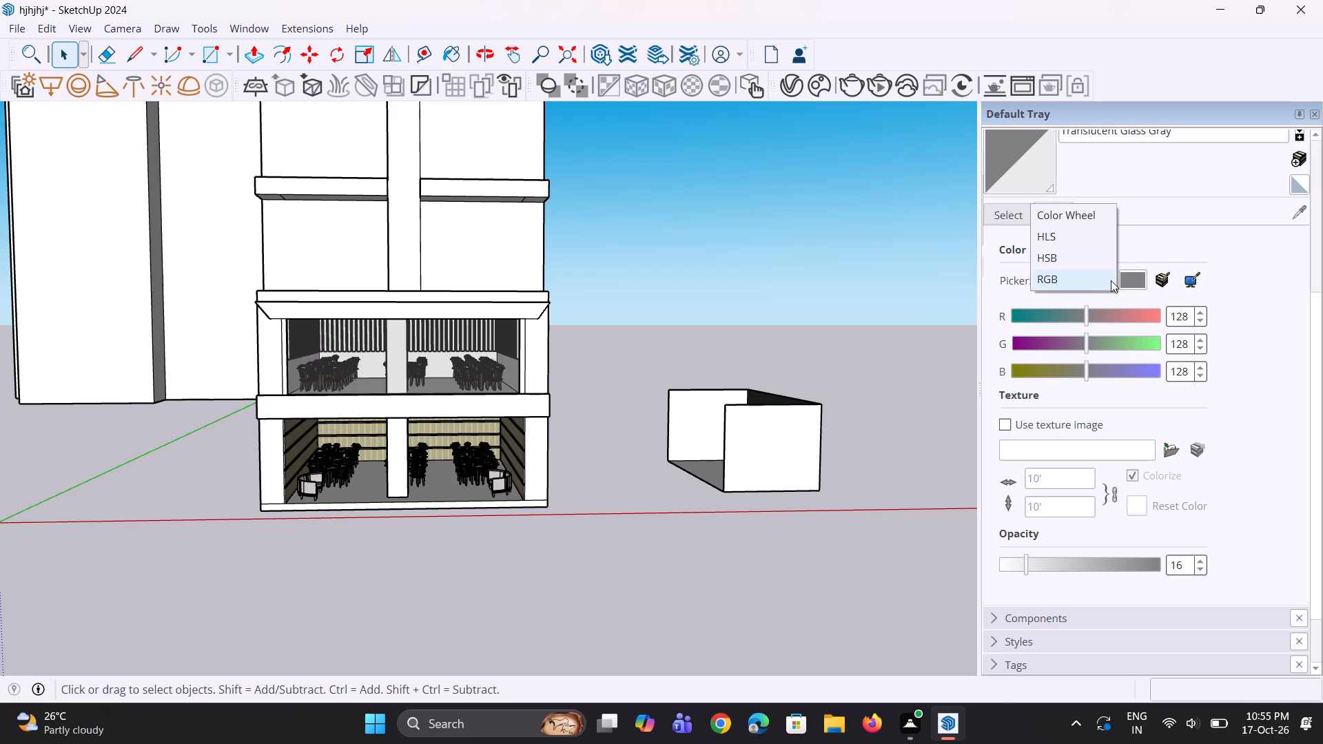
pyautogui.click(1089, 265)
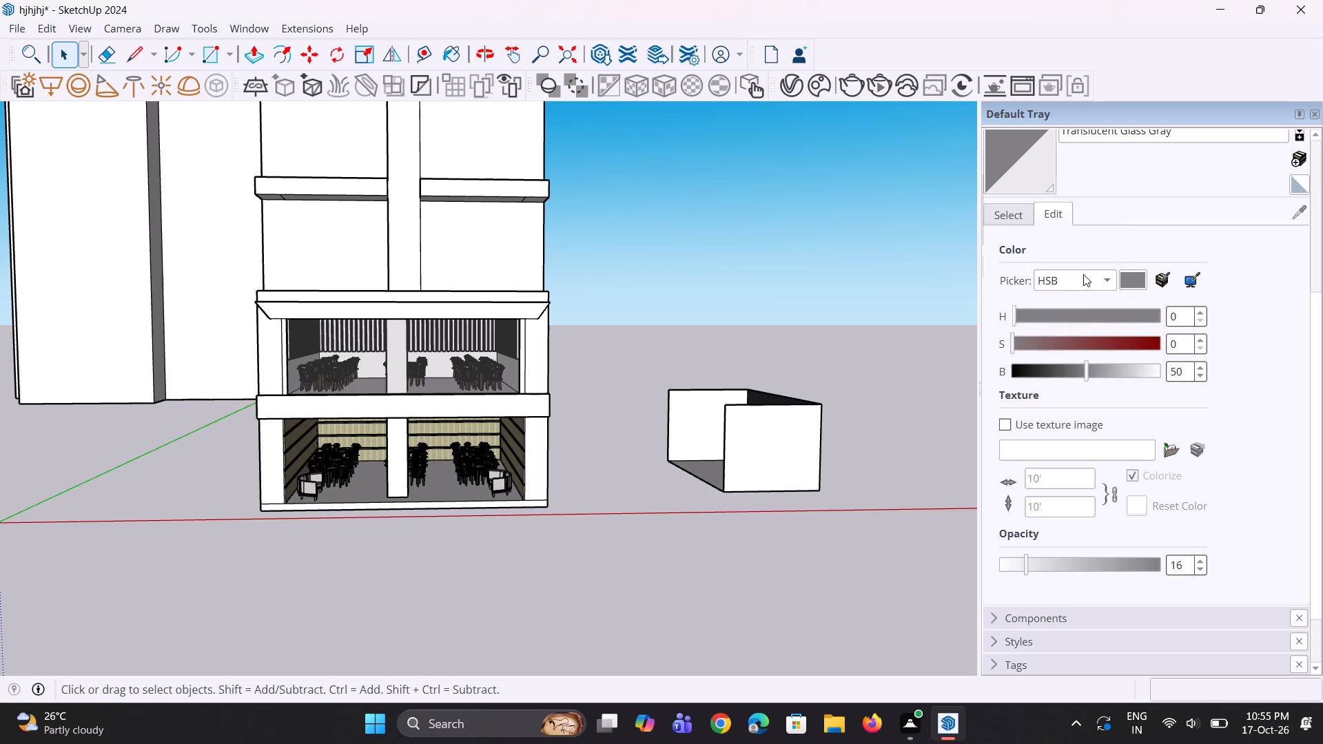
pyautogui.click(1099, 284)
pyautogui.click(1092, 260)
pyautogui.click(1102, 278)
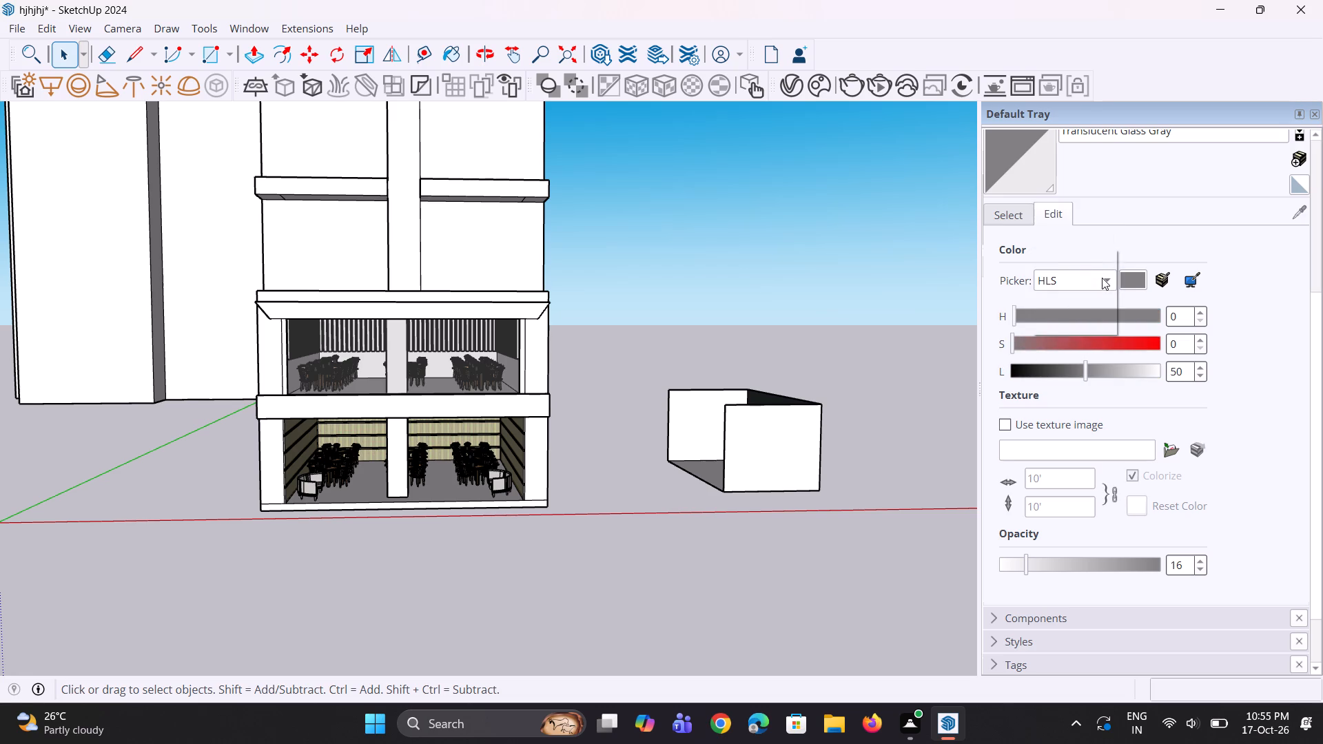
pyautogui.click(1099, 263)
# Tint the Translucent Glass Gray material yellow on the colour wheel, brighten it, and check the upper floor's glass front.
pyautogui.click(1044, 311)
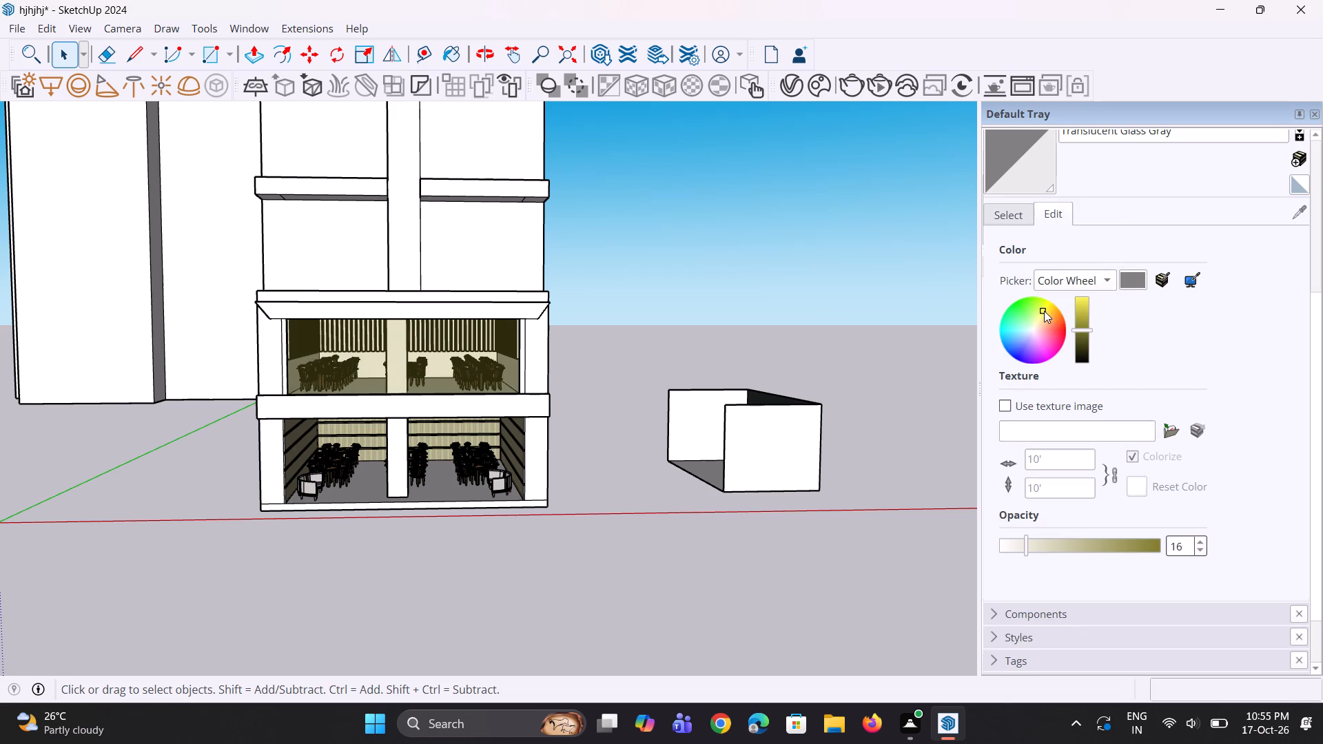
pyautogui.moveTo(1084, 327); pyautogui.dragTo(1087, 310)
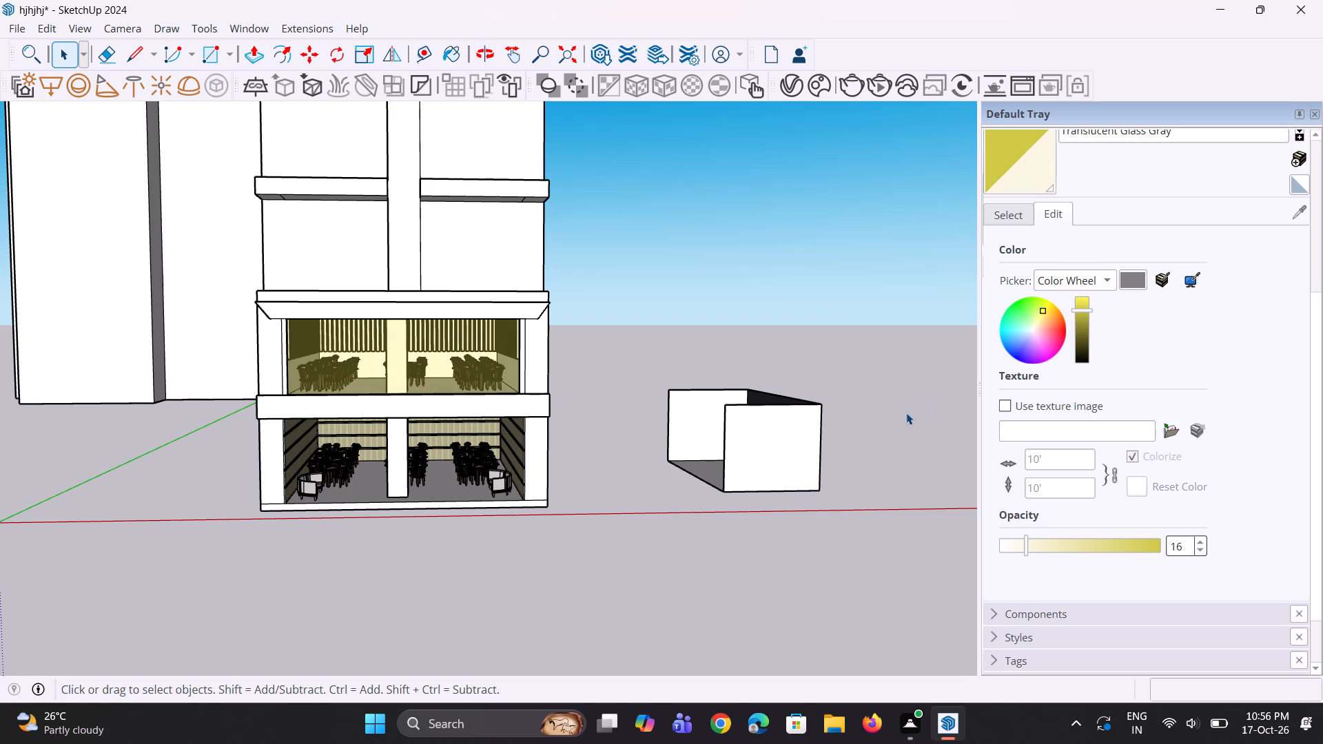
pyautogui.click(906, 413)
pyautogui.scroll(6, 527, 530)
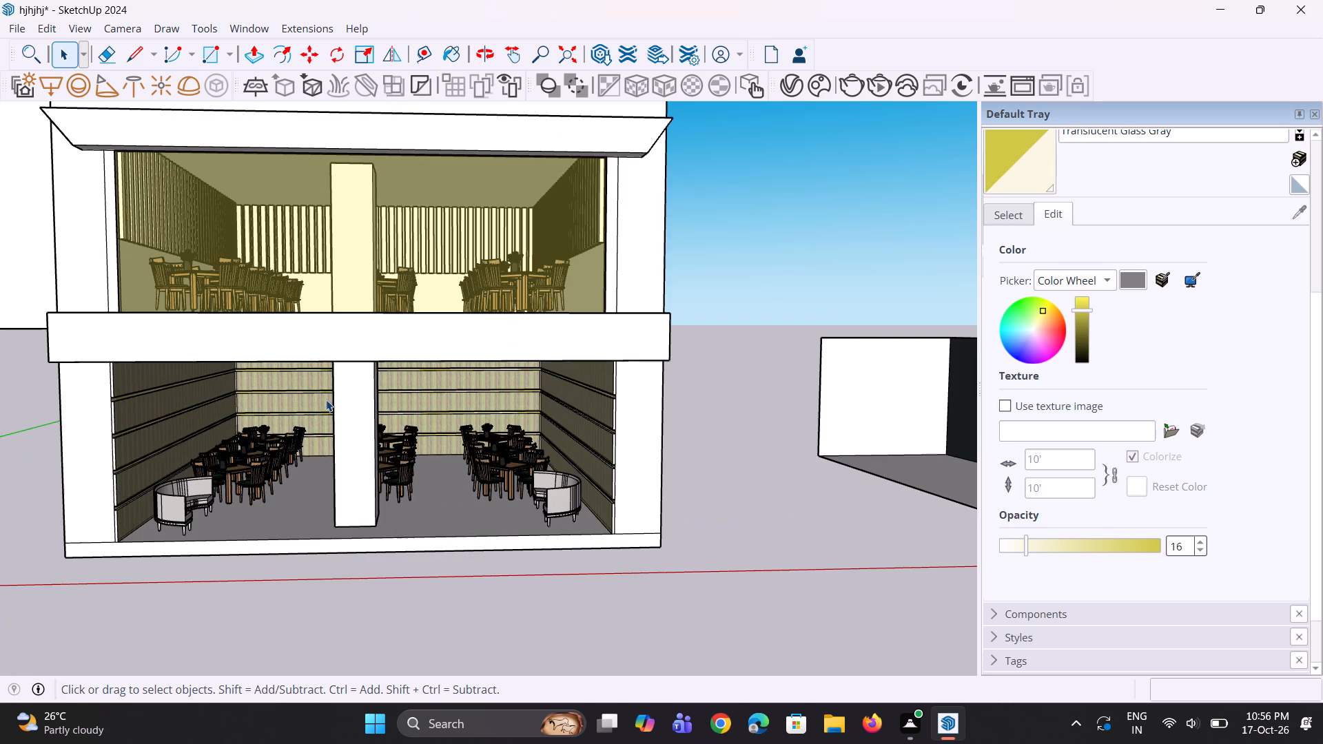
pyautogui.moveTo(326, 400); pyautogui.dragTo(373, 440, button='middle')
pyautogui.scroll(1, 373, 440)
pyautogui.scroll(-5, 372, 433)
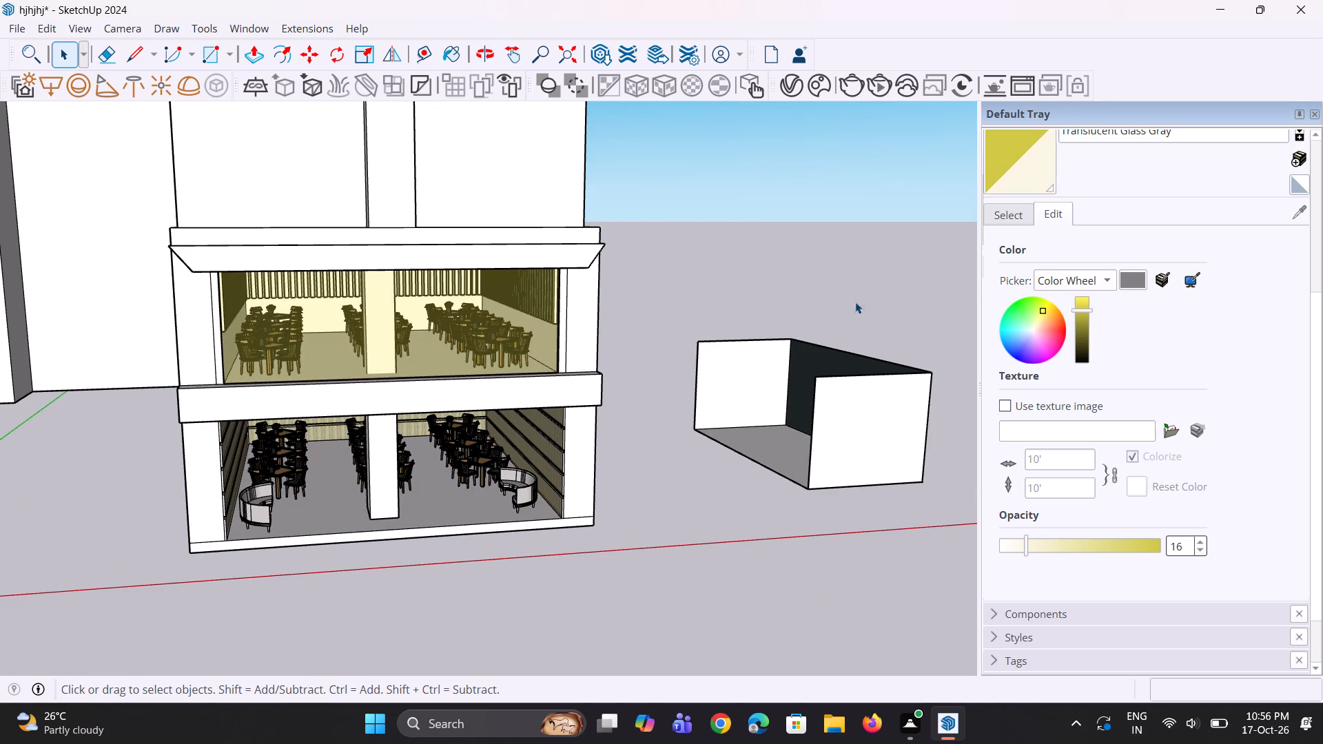
pyautogui.click(1076, 309)
pyautogui.click(835, 282)
pyautogui.scroll(1, 469, 355)
pyautogui.moveTo(457, 355); pyautogui.dragTo(416, 338, button='middle')
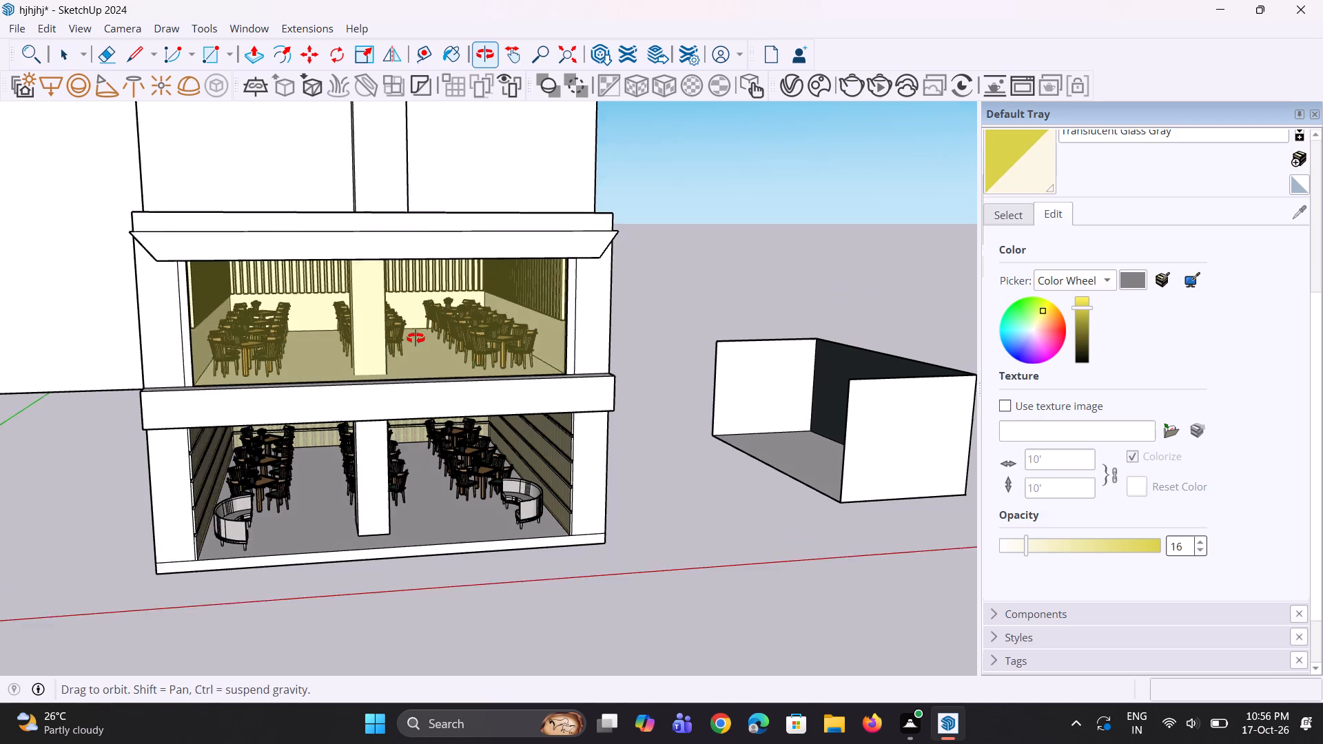
pyautogui.moveTo(416, 338); pyautogui.dragTo(414, 338, button='middle')
pyautogui.scroll(-5, 424, 324)
pyautogui.moveTo(415, 384); pyautogui.dragTo(424, 344, button='middle')
pyautogui.scroll(1, 423, 376)
pyautogui.scroll(-8, 424, 344)
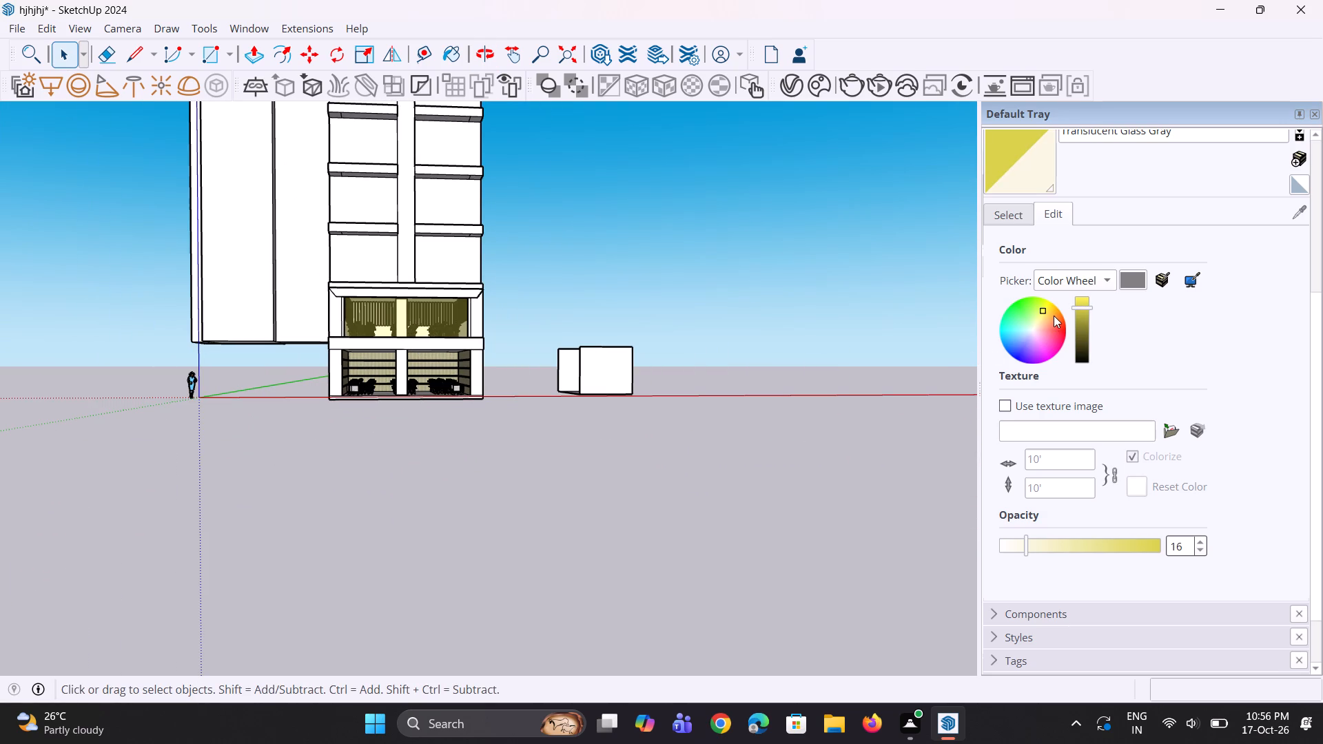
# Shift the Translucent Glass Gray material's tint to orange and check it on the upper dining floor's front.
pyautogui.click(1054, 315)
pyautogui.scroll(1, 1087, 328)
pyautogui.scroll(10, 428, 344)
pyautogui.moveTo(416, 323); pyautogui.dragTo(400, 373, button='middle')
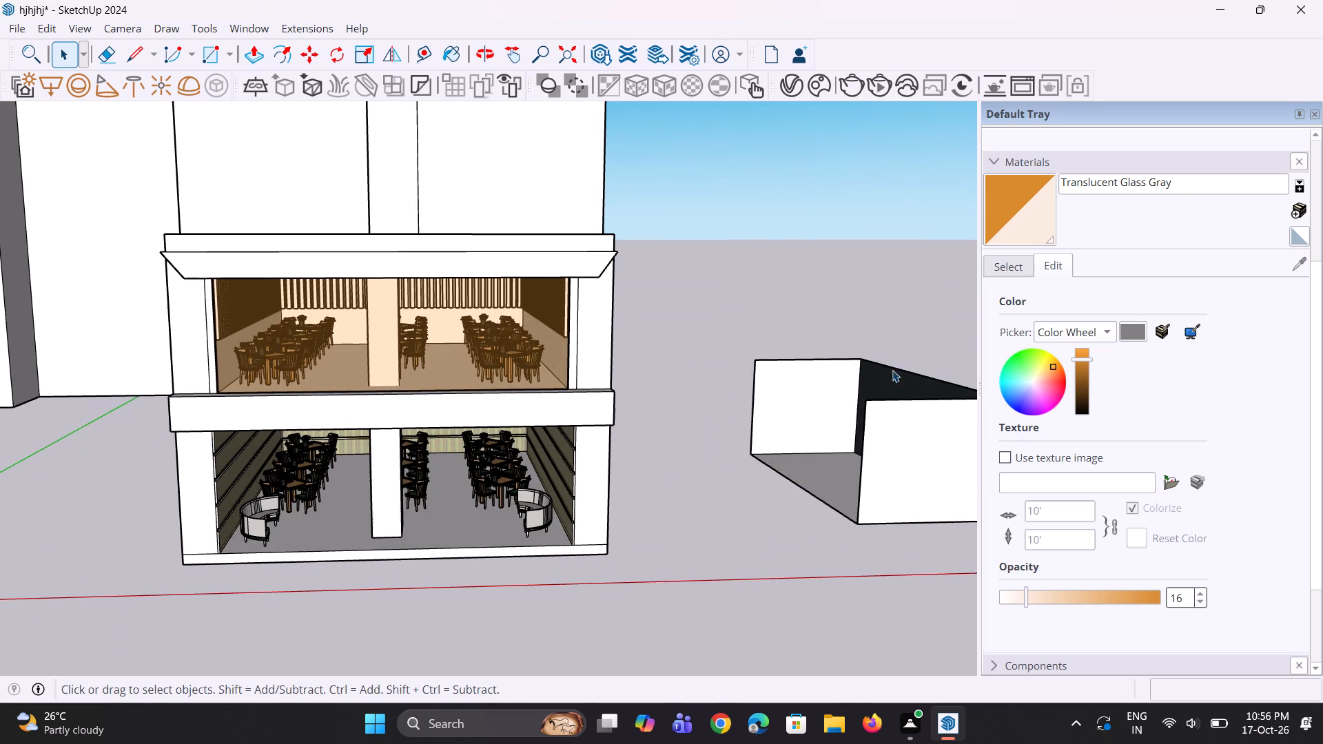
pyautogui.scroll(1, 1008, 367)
# Change the Translucent Glass Gray material's tint to a golden yellow and brighten it slightly.
pyautogui.click(1049, 413)
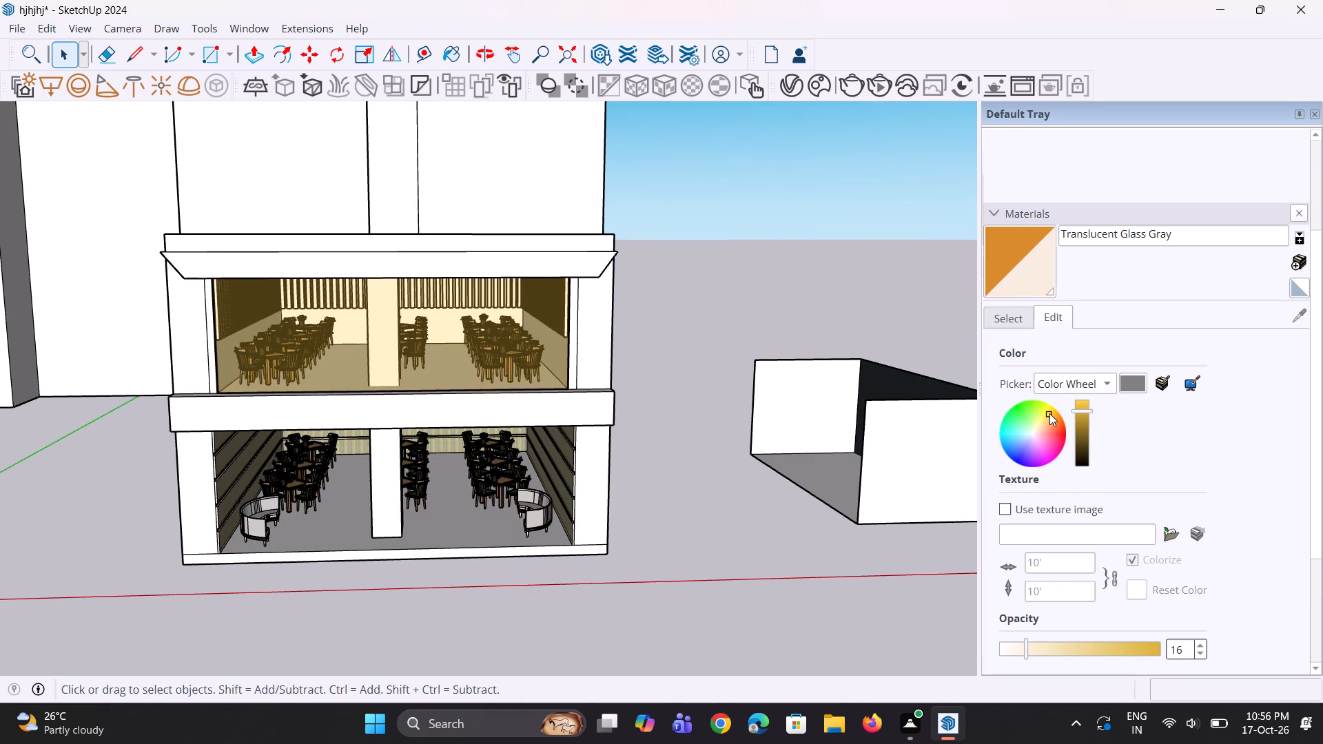
pyautogui.scroll(2, 1050, 418)
pyautogui.scroll(-3, 1050, 419)
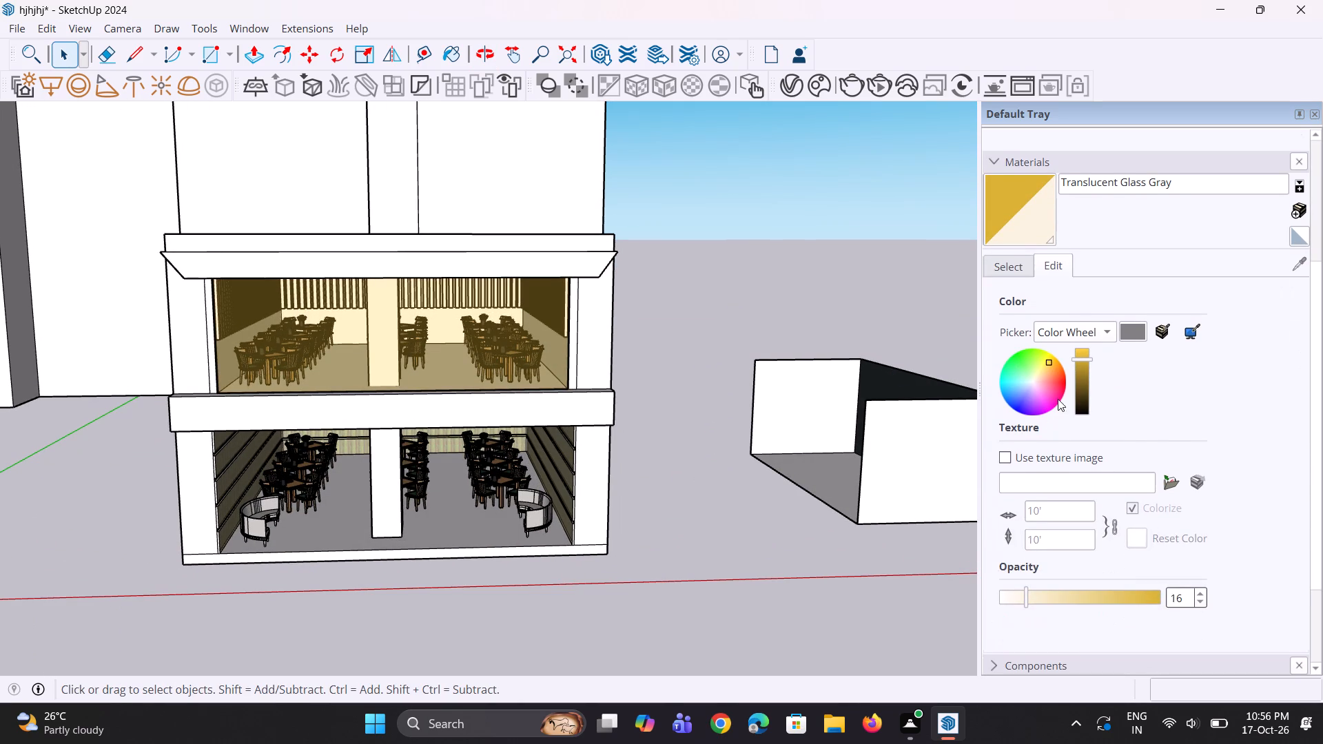
pyautogui.click(1082, 359)
pyautogui.click(832, 309)
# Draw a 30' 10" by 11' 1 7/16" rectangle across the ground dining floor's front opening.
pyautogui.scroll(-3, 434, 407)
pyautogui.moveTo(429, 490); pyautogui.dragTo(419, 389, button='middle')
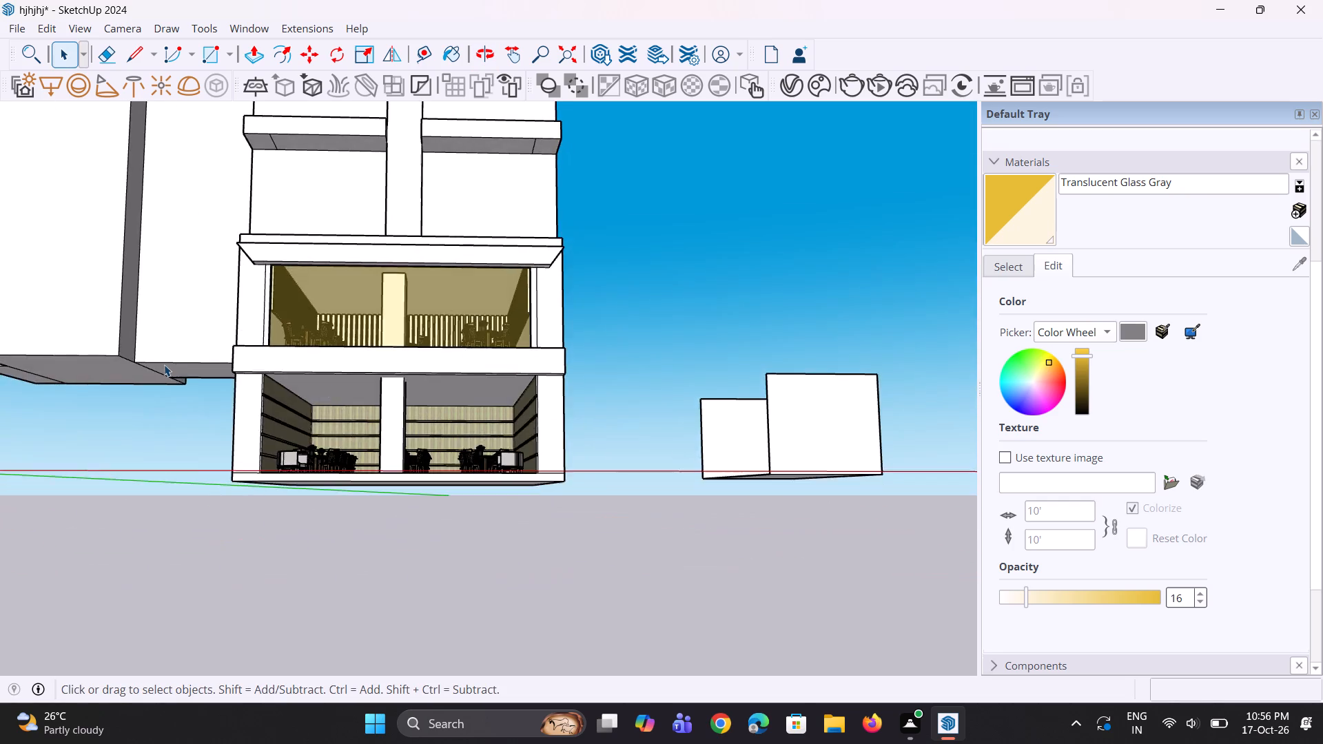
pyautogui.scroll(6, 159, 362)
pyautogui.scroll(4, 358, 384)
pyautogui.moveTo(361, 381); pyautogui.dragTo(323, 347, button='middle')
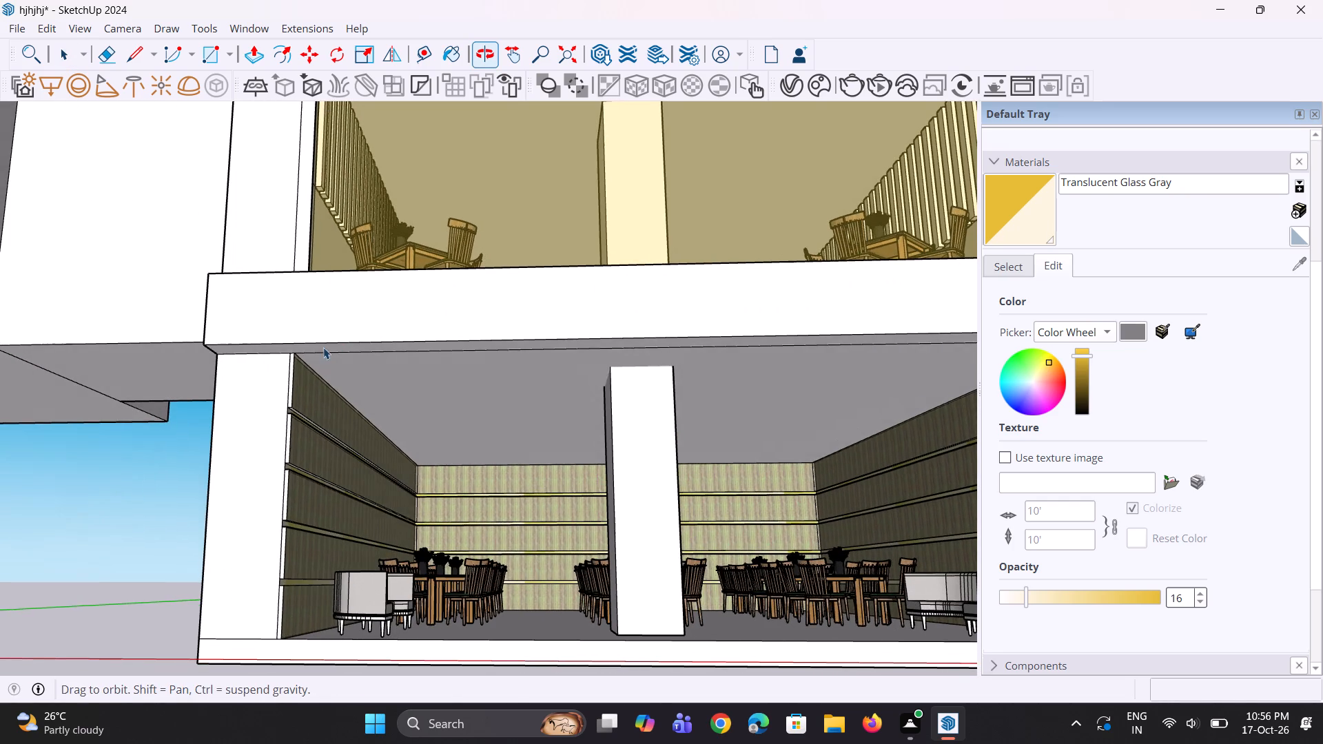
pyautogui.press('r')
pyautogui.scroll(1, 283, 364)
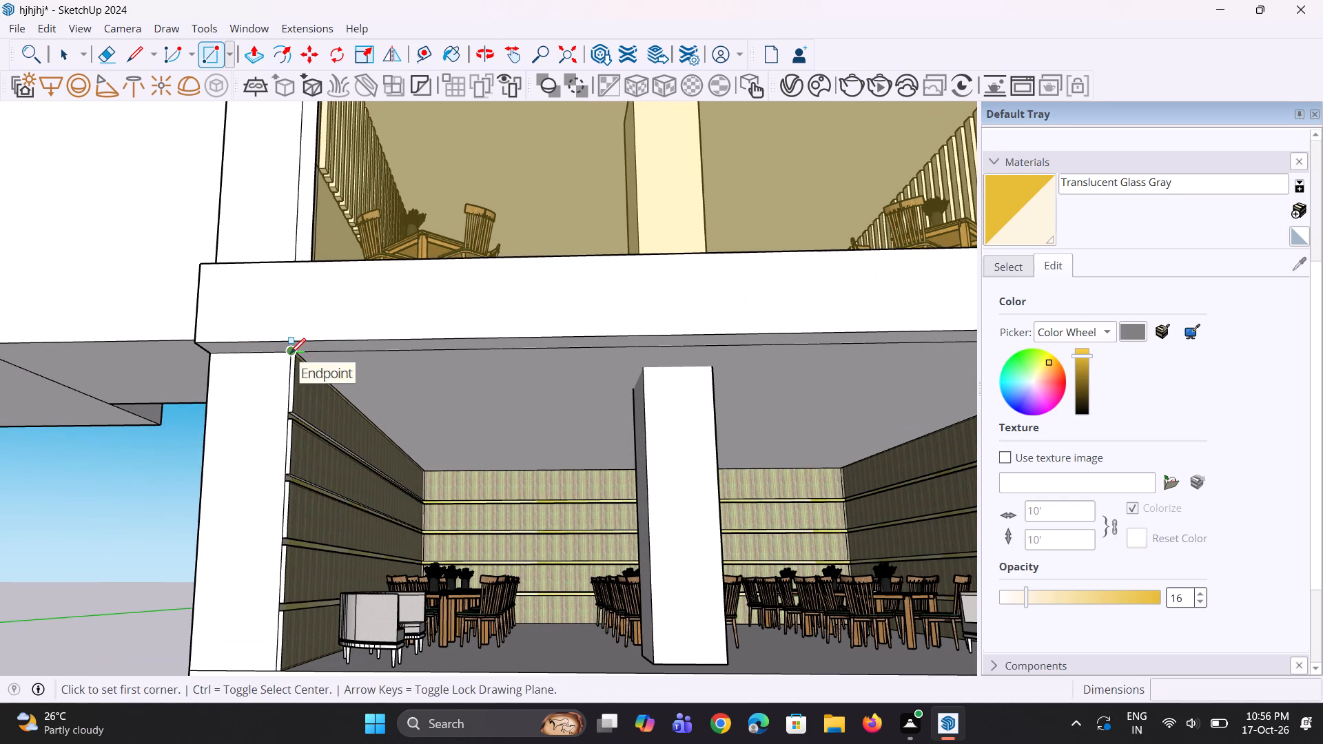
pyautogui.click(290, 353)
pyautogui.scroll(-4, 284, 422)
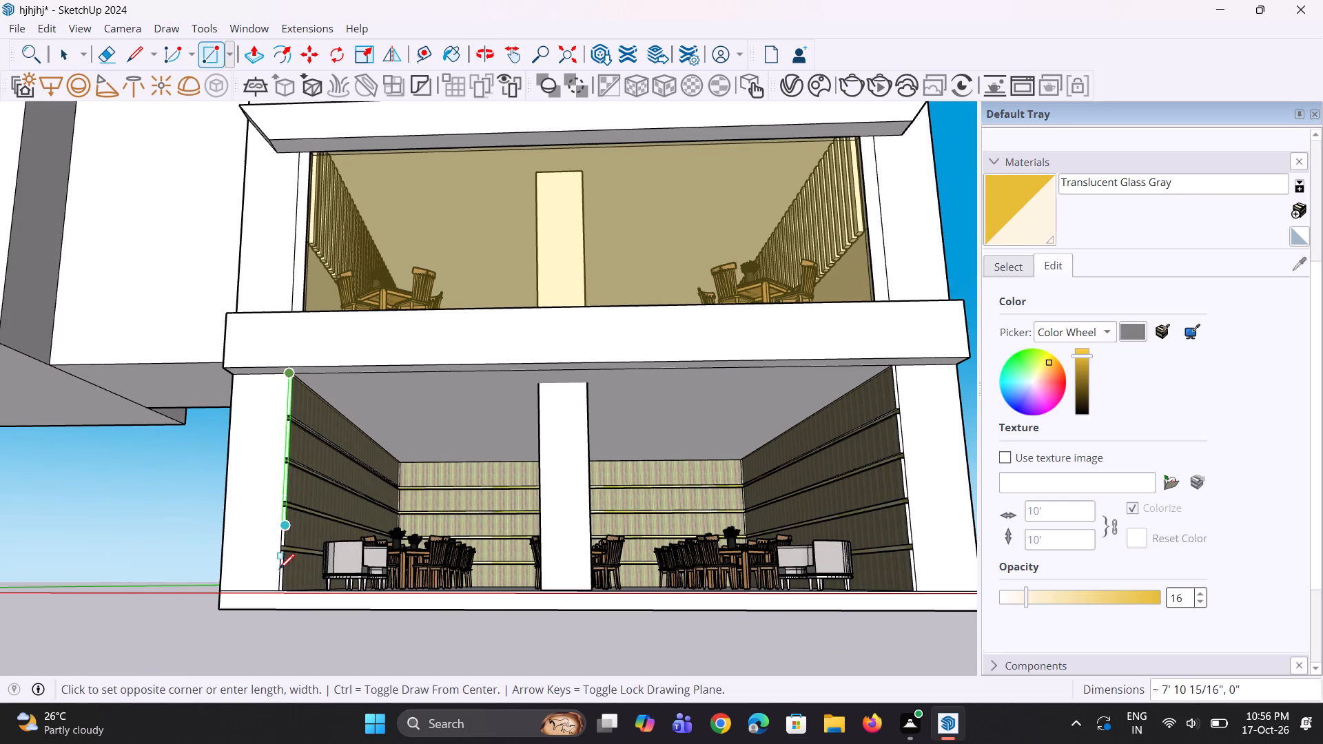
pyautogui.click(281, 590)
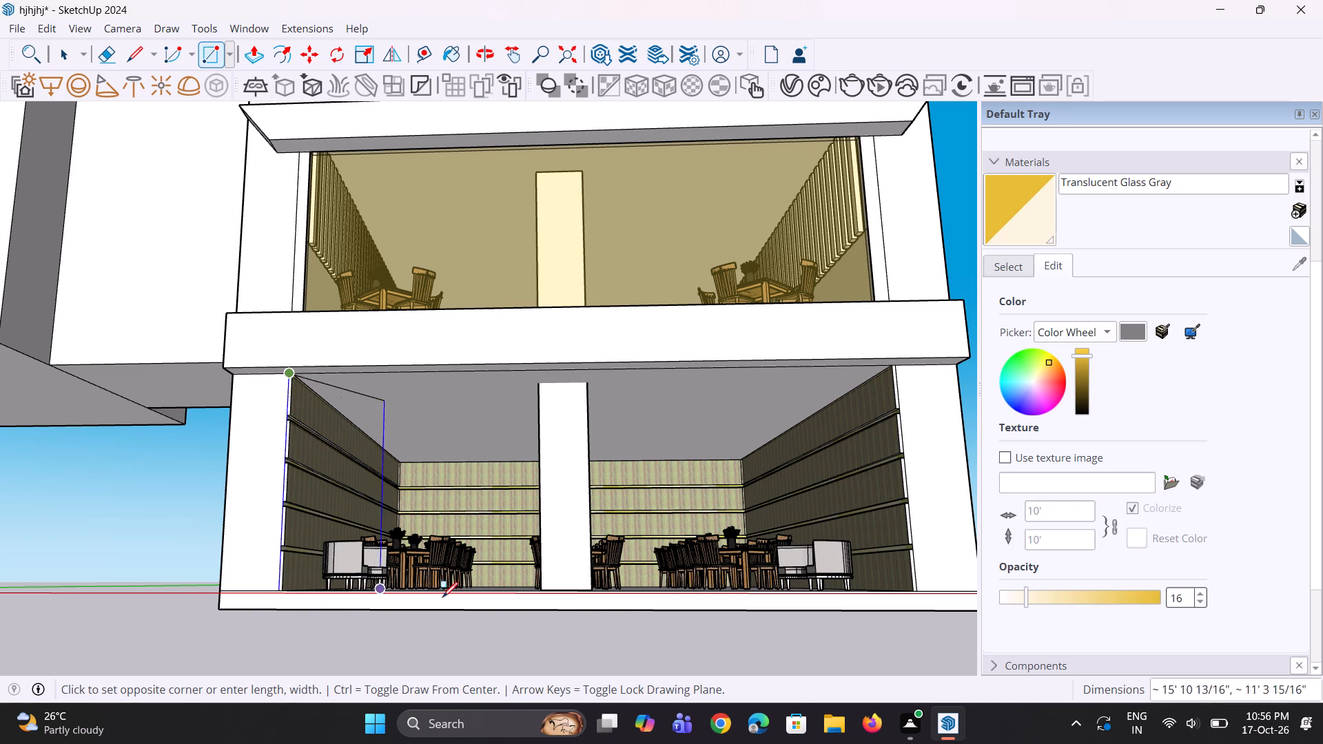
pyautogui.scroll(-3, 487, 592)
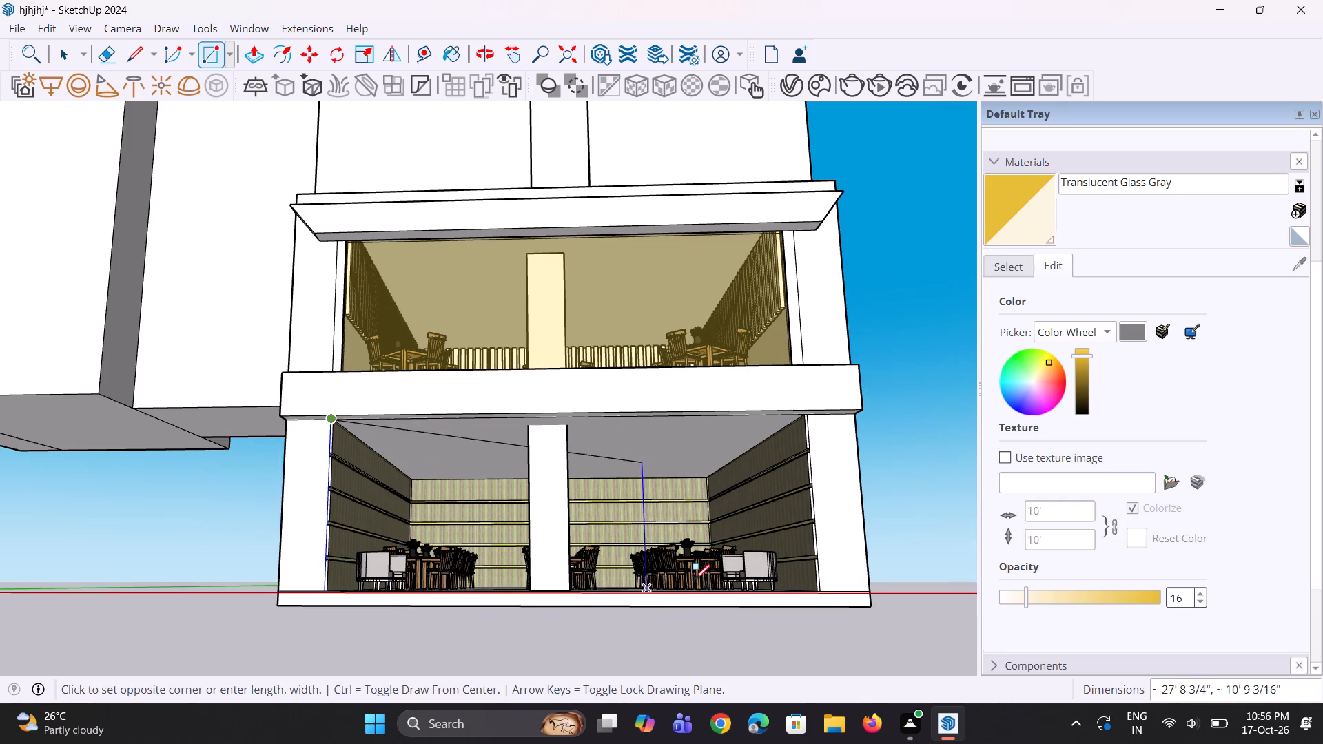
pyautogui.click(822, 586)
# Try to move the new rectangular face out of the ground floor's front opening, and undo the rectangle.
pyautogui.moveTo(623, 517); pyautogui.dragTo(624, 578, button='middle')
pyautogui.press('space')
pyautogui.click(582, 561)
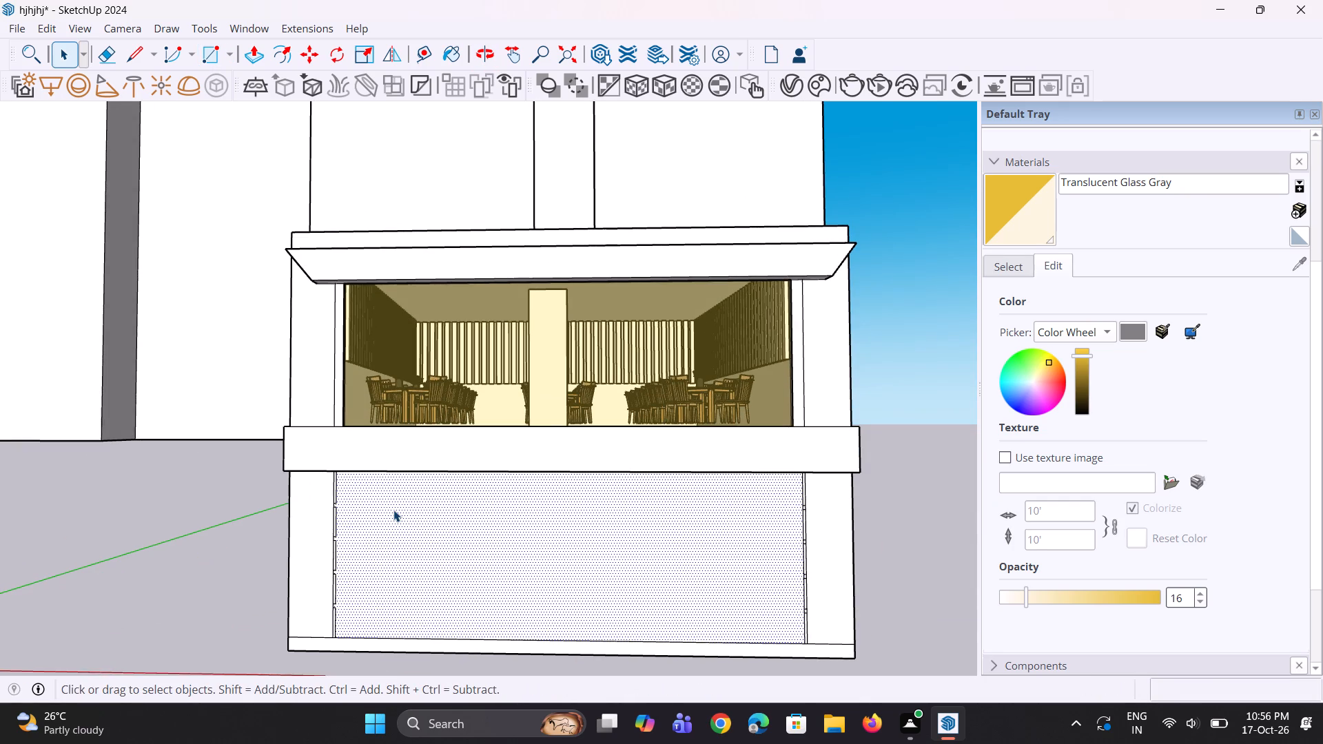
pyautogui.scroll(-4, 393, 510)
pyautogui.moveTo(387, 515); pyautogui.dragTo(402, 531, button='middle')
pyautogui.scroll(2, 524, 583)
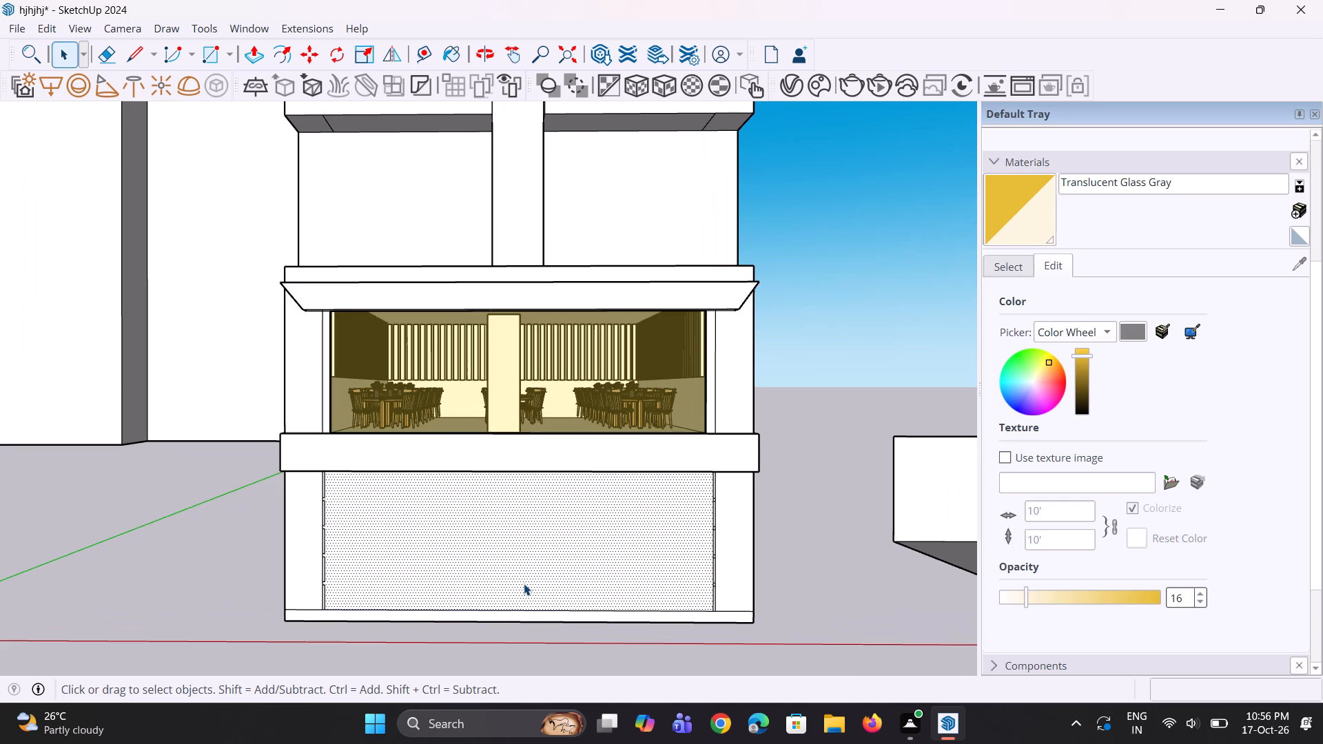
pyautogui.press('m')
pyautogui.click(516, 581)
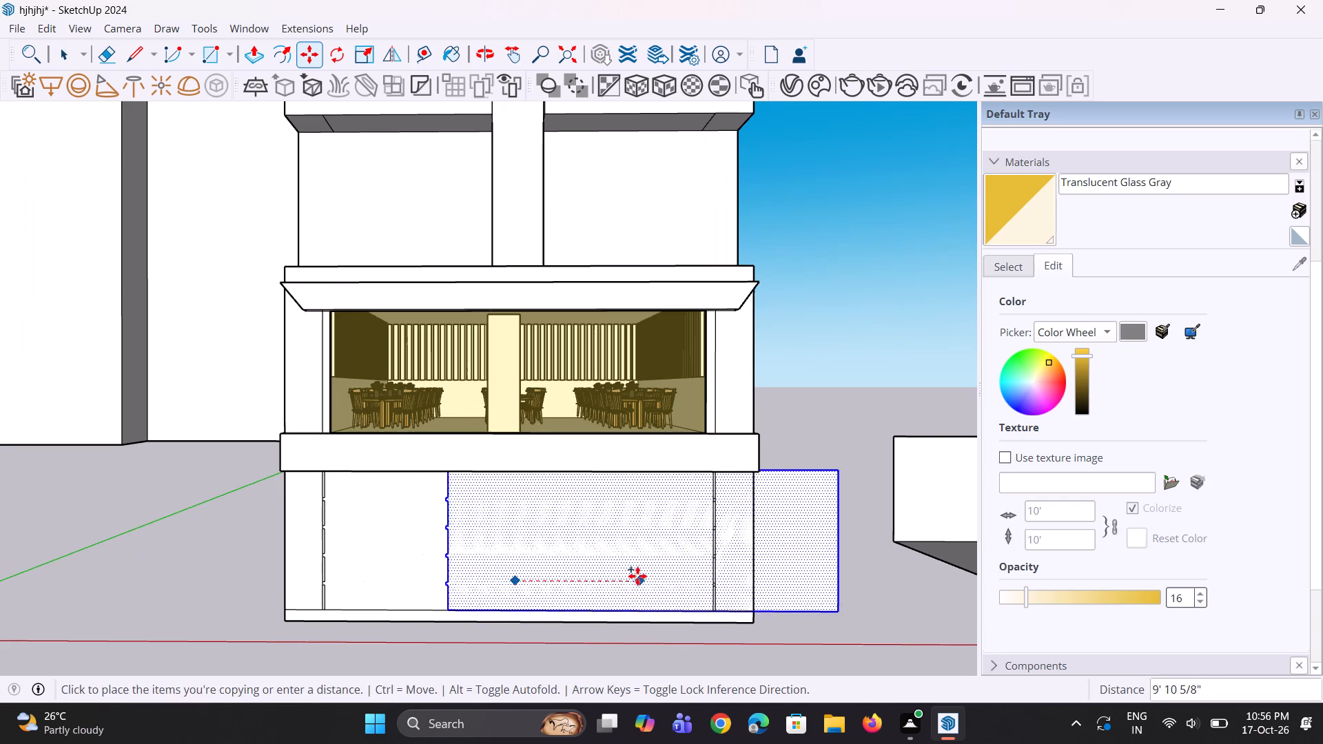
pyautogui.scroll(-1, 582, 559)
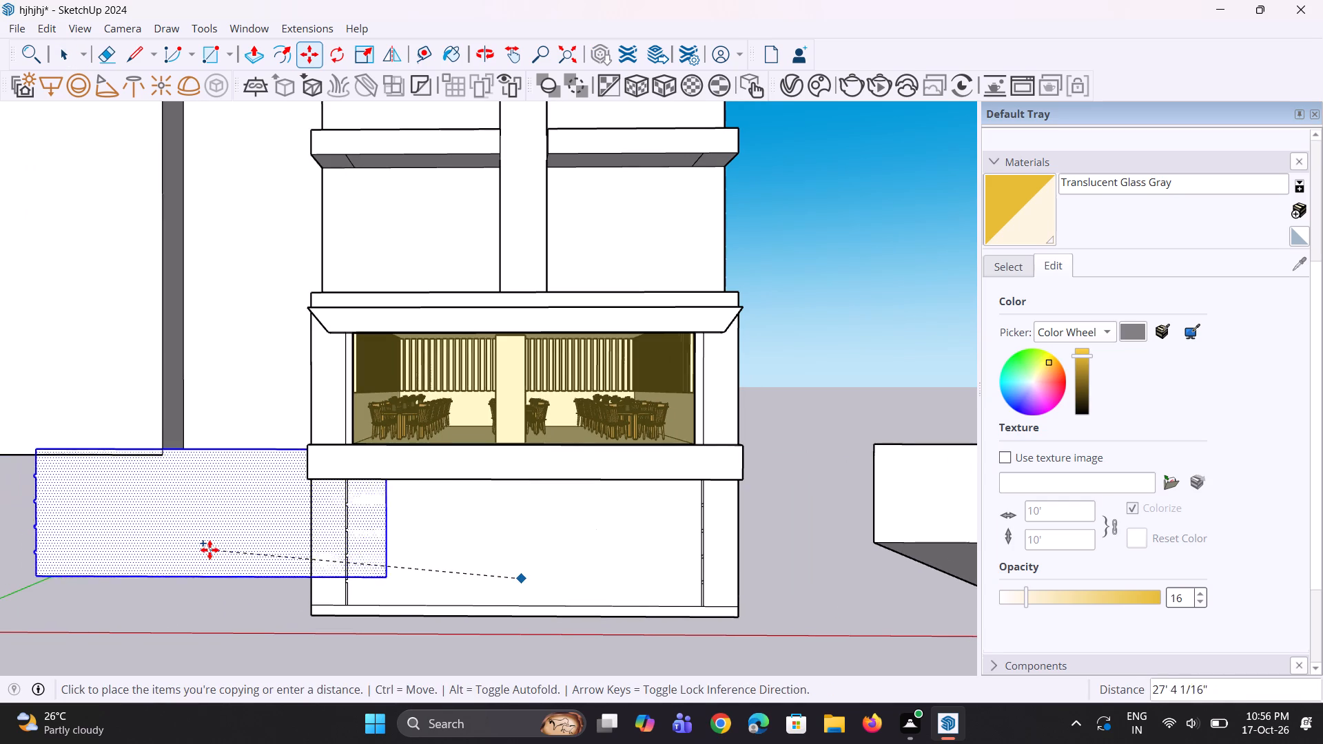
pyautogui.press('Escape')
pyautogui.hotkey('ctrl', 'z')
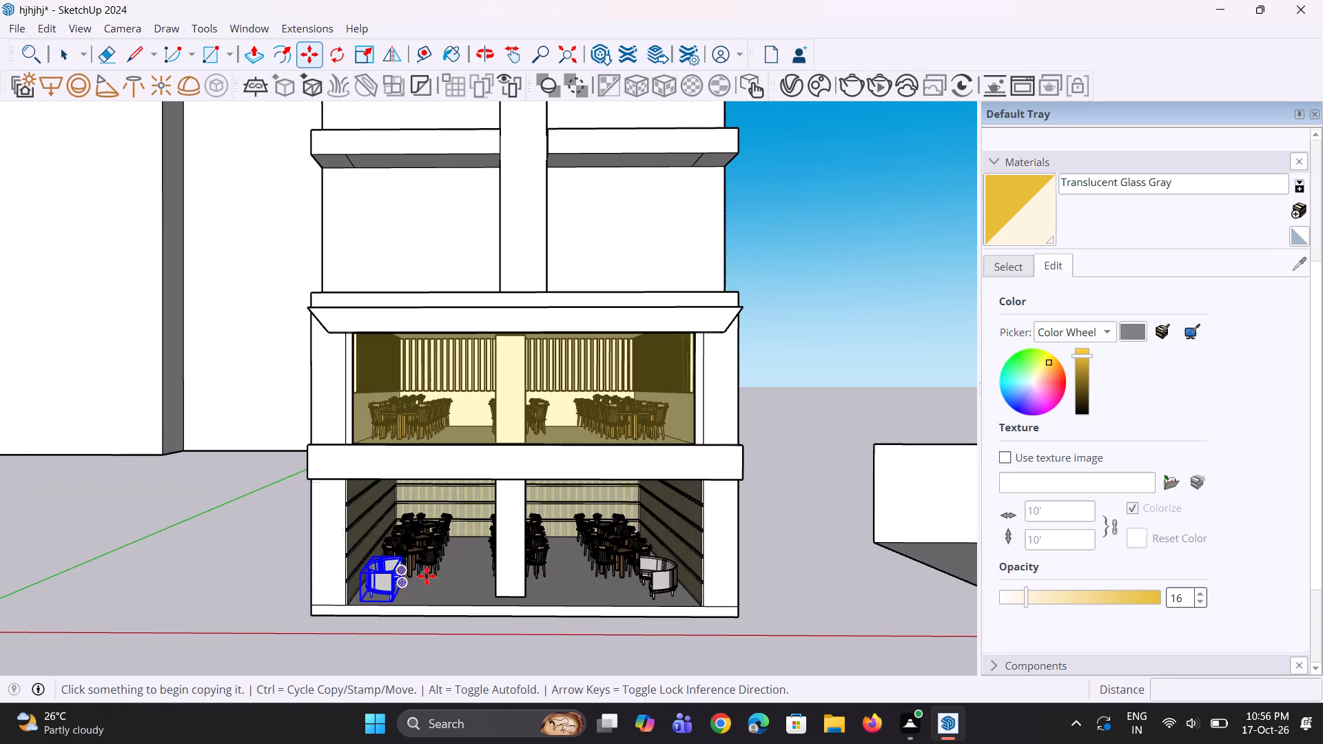
# Push/Pull the ground floor's two side pillar fronts and the base strip's front face forward by about 4 5/16".
pyautogui.scroll(-5, 409, 557)
pyautogui.moveTo(389, 626); pyautogui.dragTo(342, 637, button='middle')
pyautogui.scroll(7, 359, 592)
pyautogui.press('space')
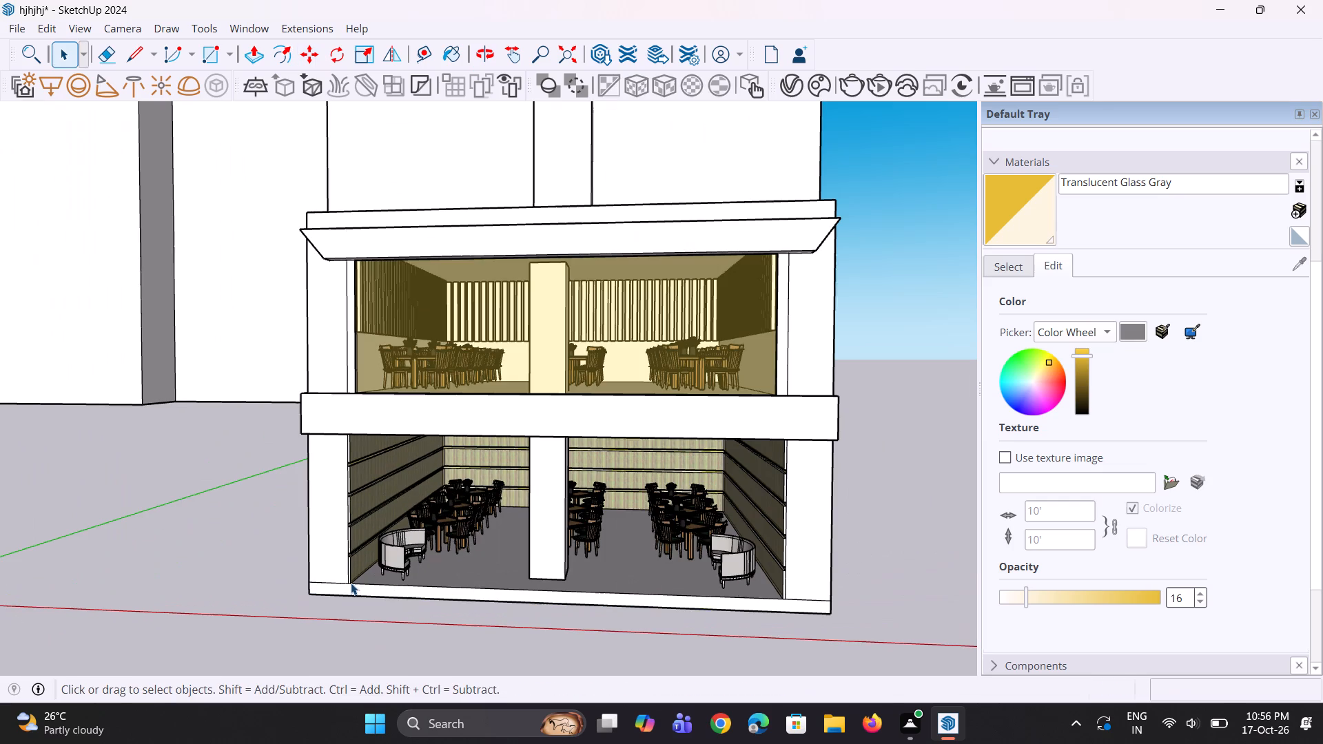
pyautogui.press('p')
pyautogui.click(327, 530)
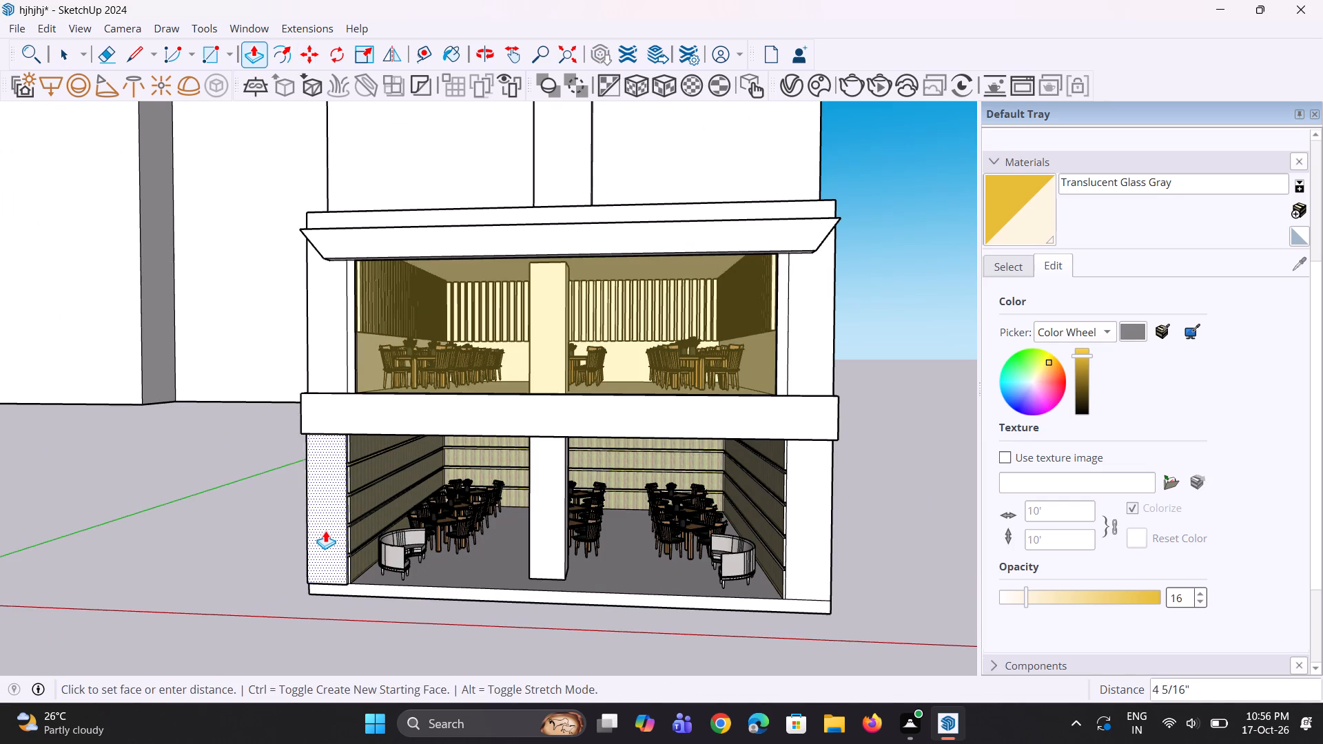
pyautogui.click(324, 531)
pyautogui.scroll(2, 364, 566)
pyautogui.doubleClick(349, 591)
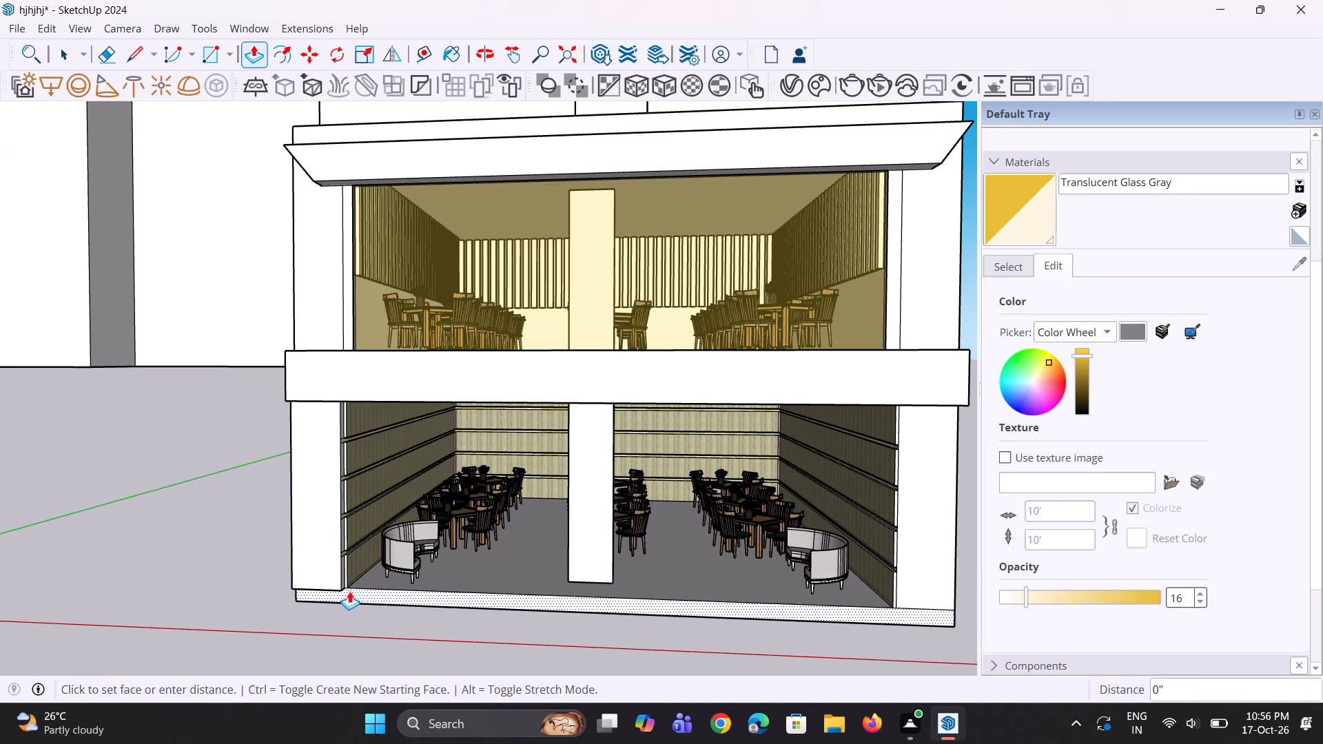
pyautogui.doubleClick(905, 536)
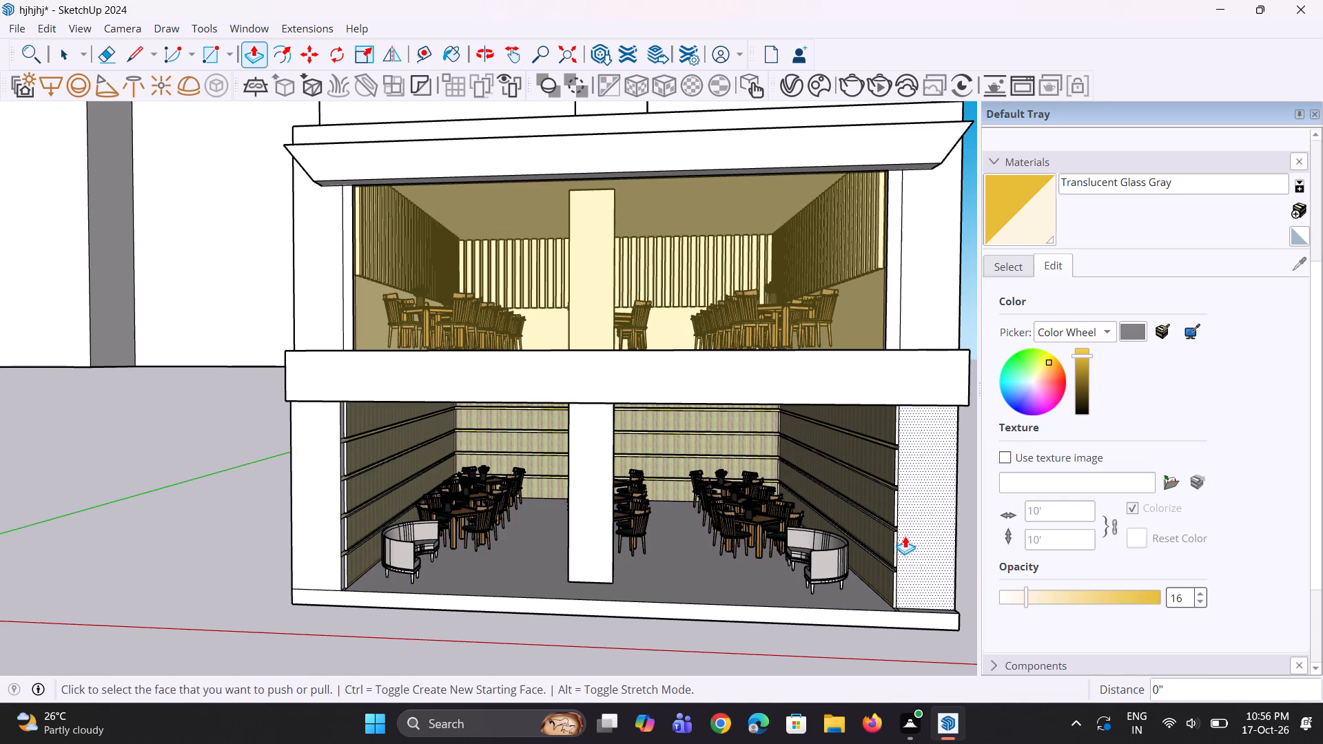
pyautogui.scroll(-4, 566, 490)
pyautogui.moveTo(504, 514); pyautogui.dragTo(517, 528, button='middle')
pyautogui.press('space')
pyautogui.press('space')
# Draw a 30' 10" by 7 15/16" rectangle along the top edge of the ground floor's front opening.
pyautogui.scroll(1, 398, 500)
pyautogui.moveTo(415, 475); pyautogui.dragTo(424, 448, button='middle')
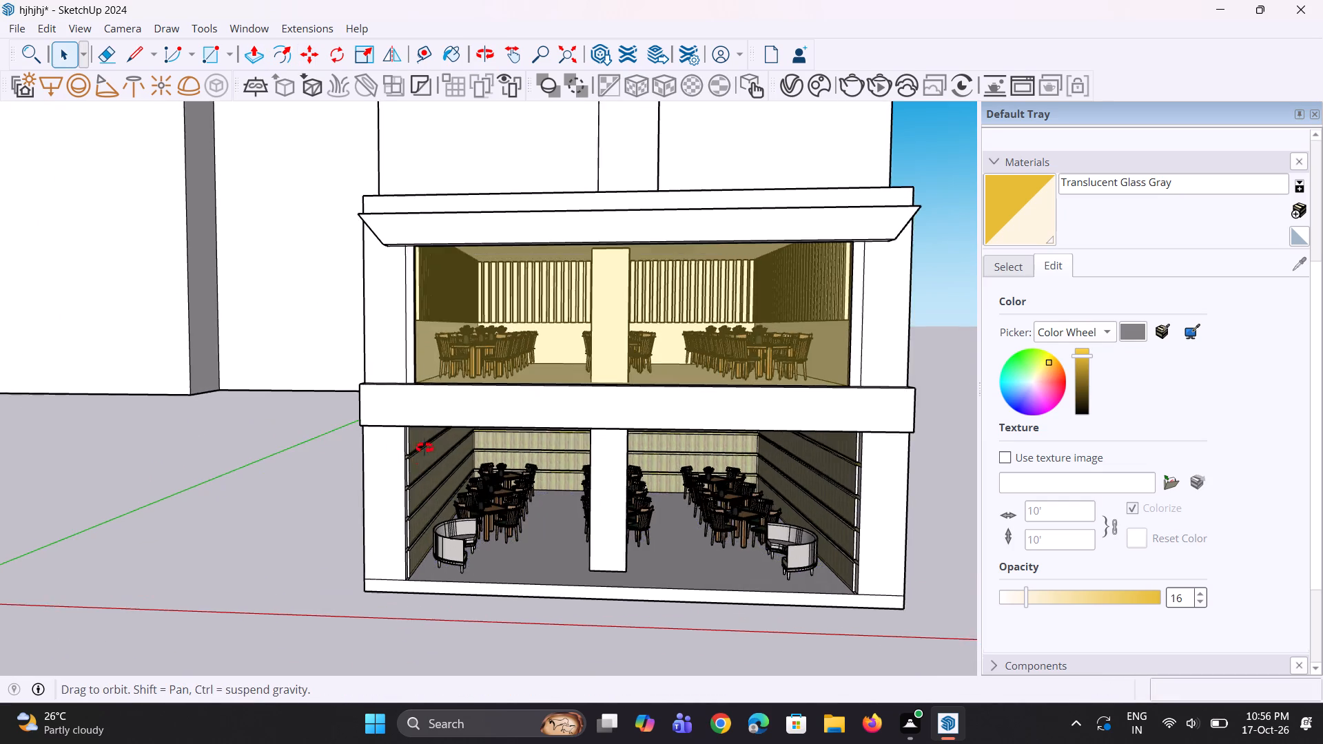
pyautogui.moveTo(424, 448); pyautogui.dragTo(433, 404, button='middle')
pyautogui.scroll(3, 417, 379)
pyautogui.press('r')
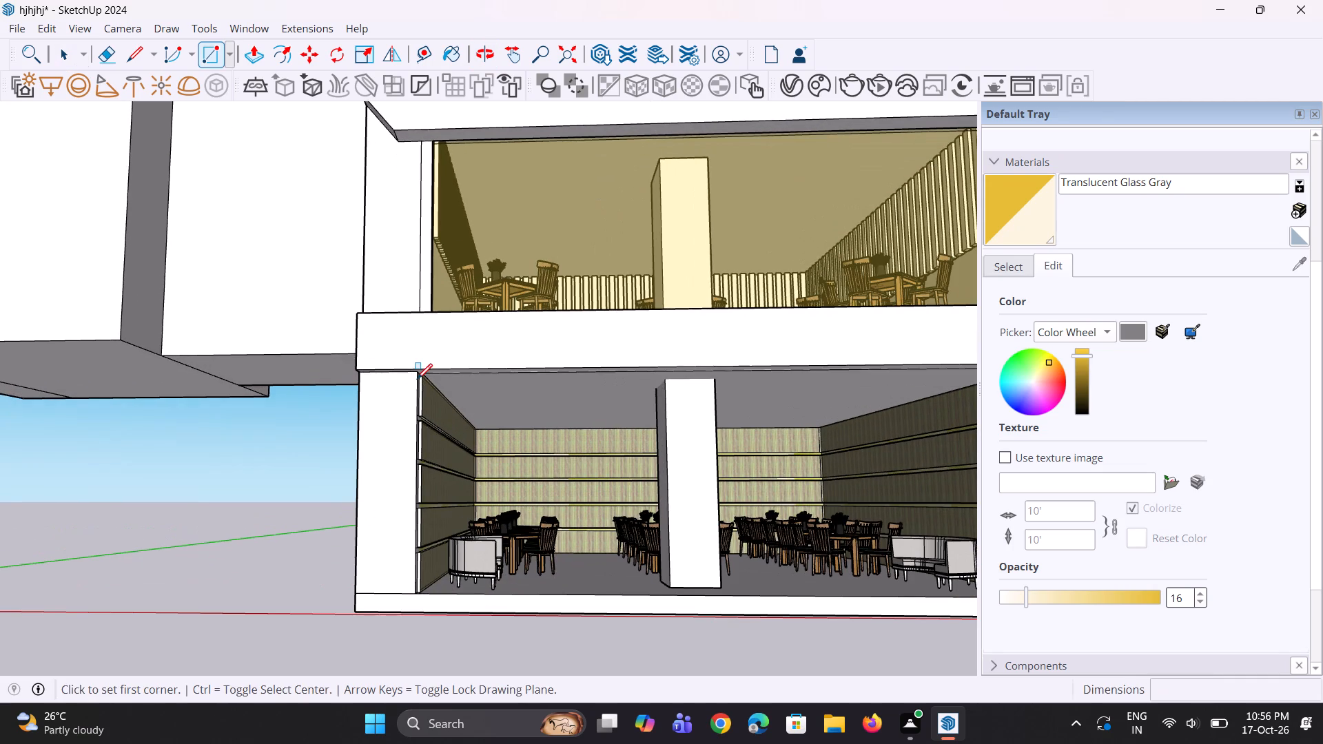
pyautogui.scroll(4, 417, 379)
pyautogui.click(417, 370)
pyautogui.scroll(-3, 417, 428)
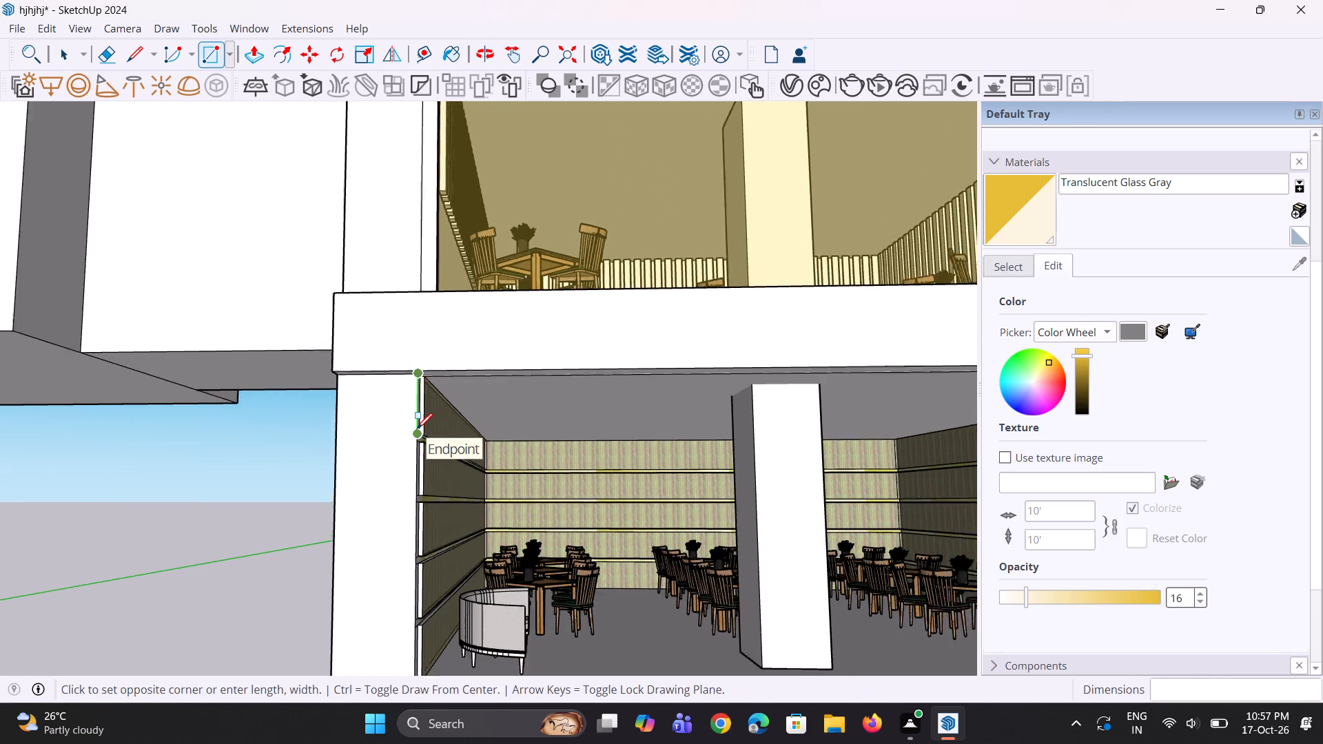
pyautogui.scroll(-2, 417, 428)
pyautogui.scroll(-7, 590, 397)
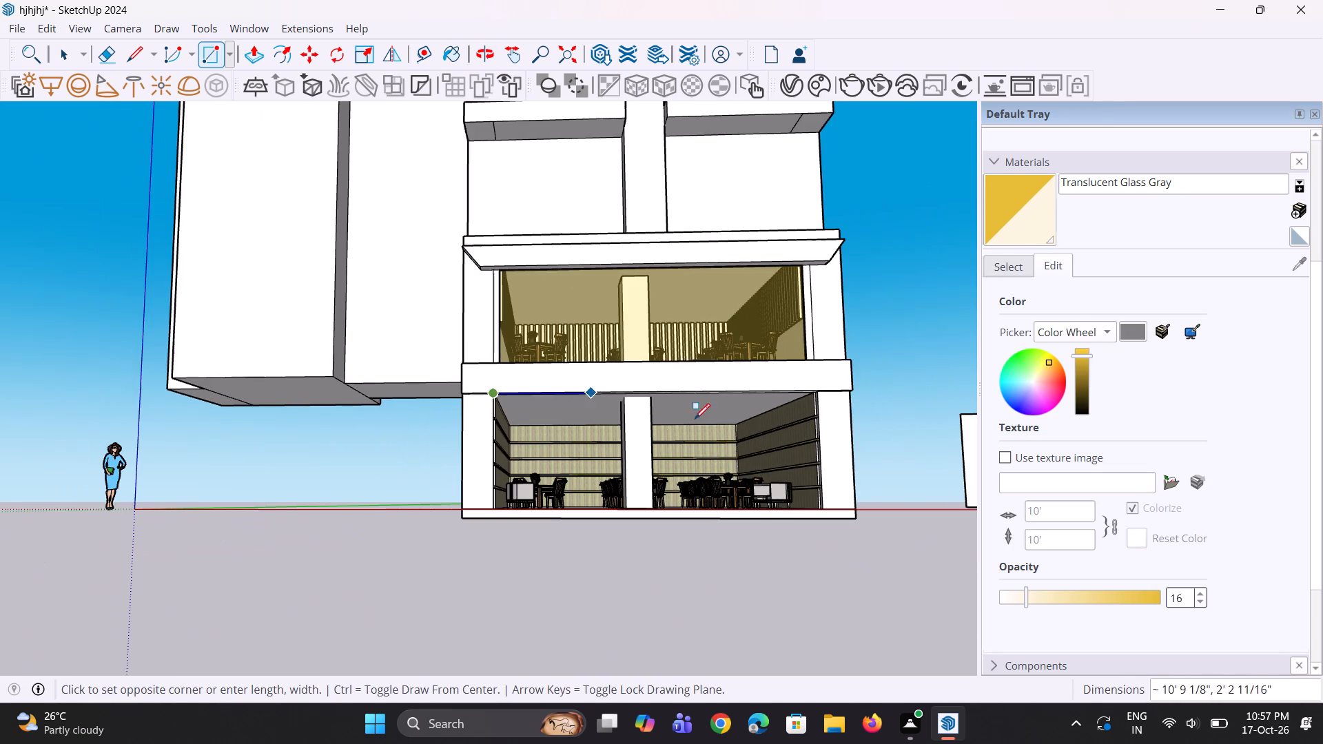
pyautogui.scroll(3, 801, 408)
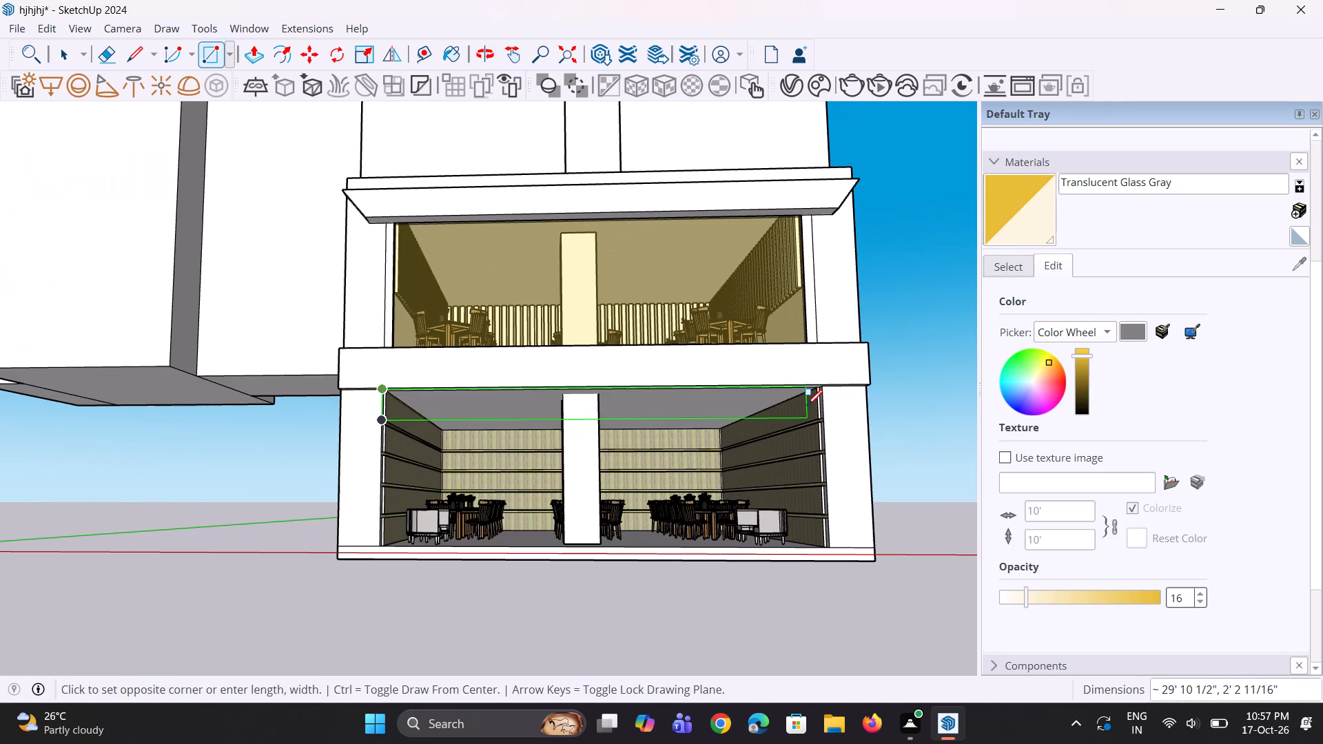
pyautogui.click(817, 396)
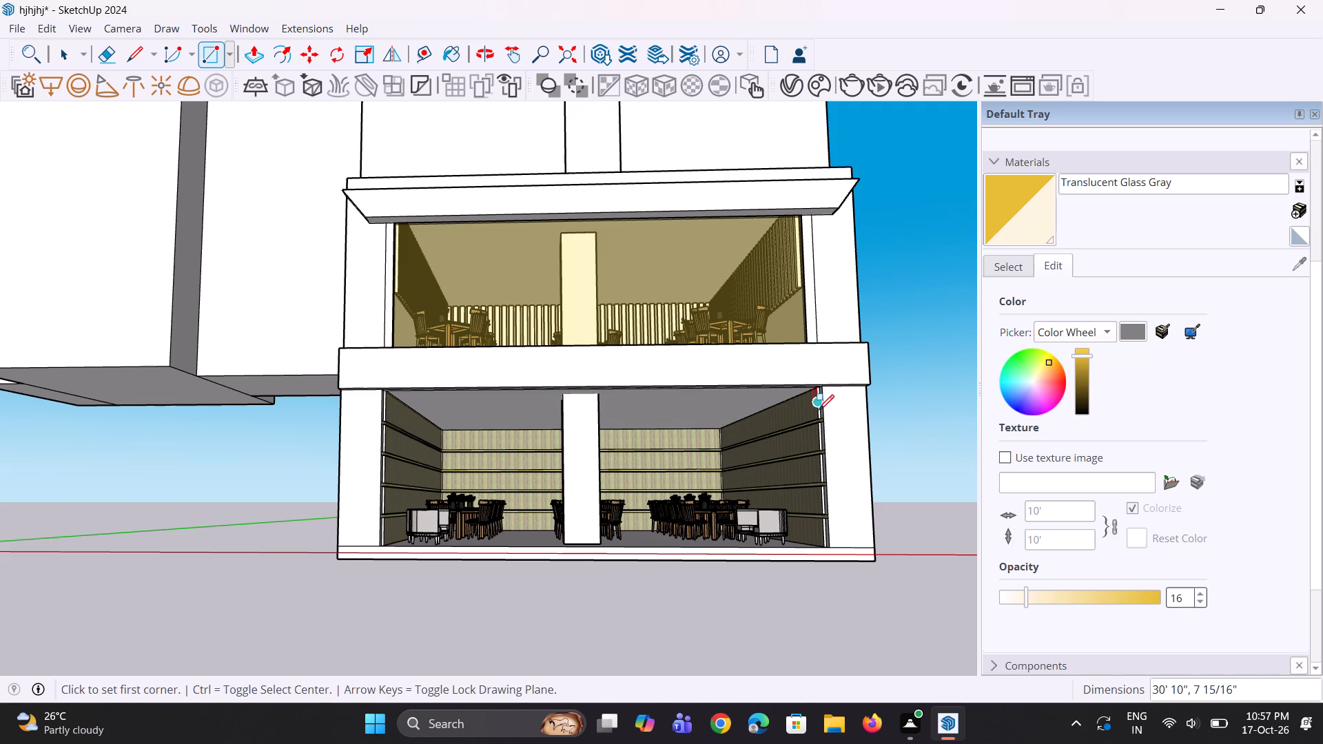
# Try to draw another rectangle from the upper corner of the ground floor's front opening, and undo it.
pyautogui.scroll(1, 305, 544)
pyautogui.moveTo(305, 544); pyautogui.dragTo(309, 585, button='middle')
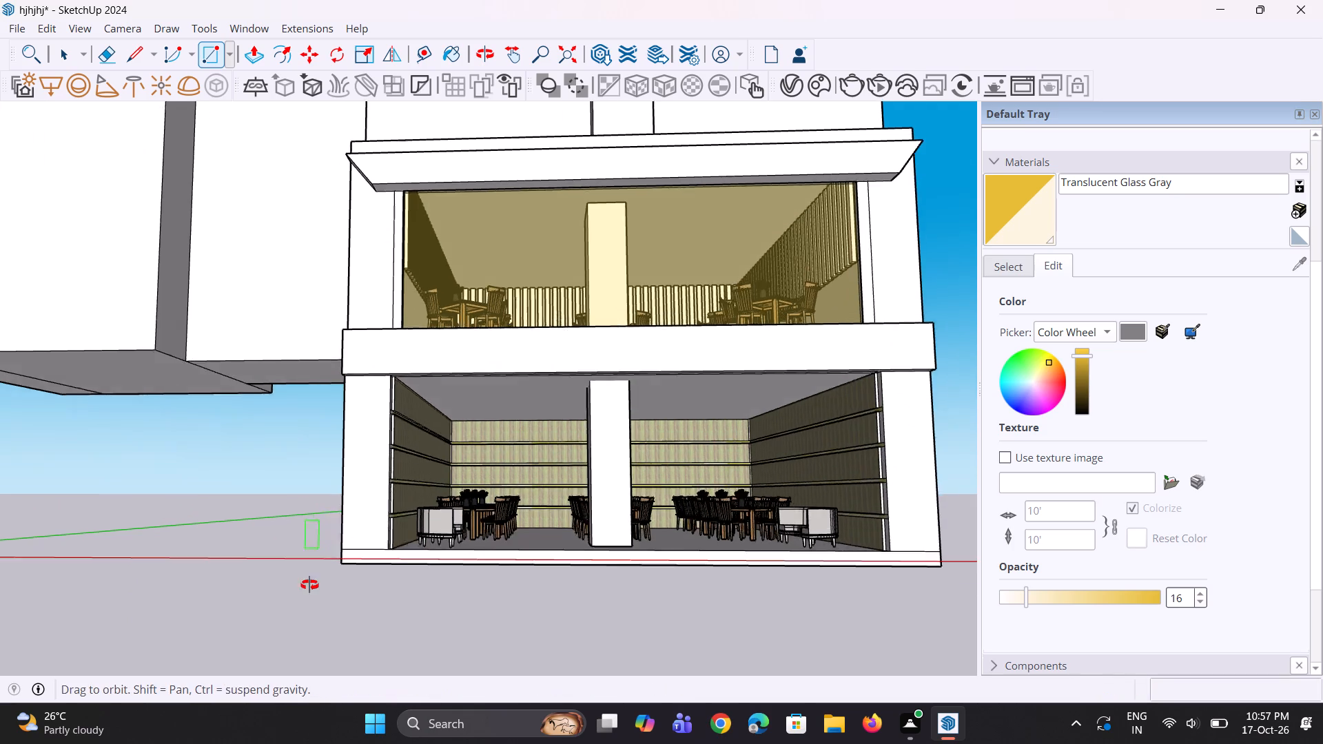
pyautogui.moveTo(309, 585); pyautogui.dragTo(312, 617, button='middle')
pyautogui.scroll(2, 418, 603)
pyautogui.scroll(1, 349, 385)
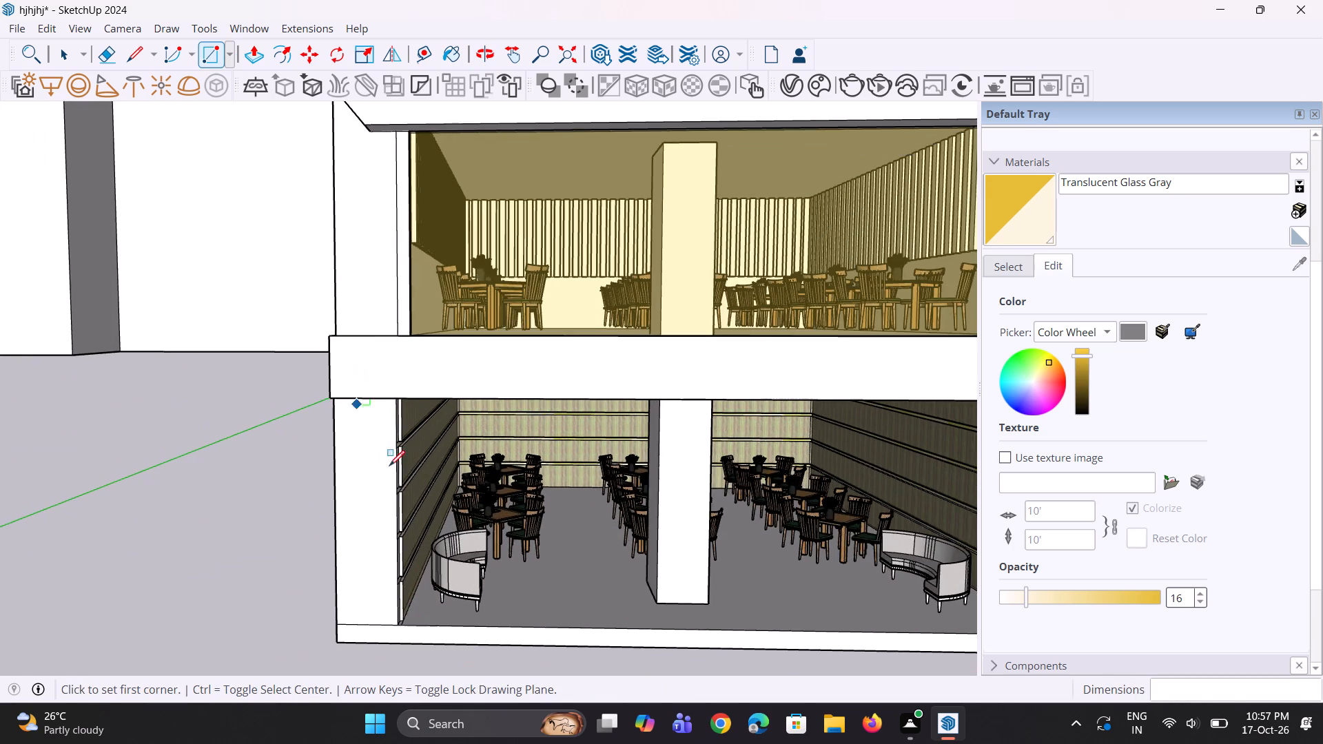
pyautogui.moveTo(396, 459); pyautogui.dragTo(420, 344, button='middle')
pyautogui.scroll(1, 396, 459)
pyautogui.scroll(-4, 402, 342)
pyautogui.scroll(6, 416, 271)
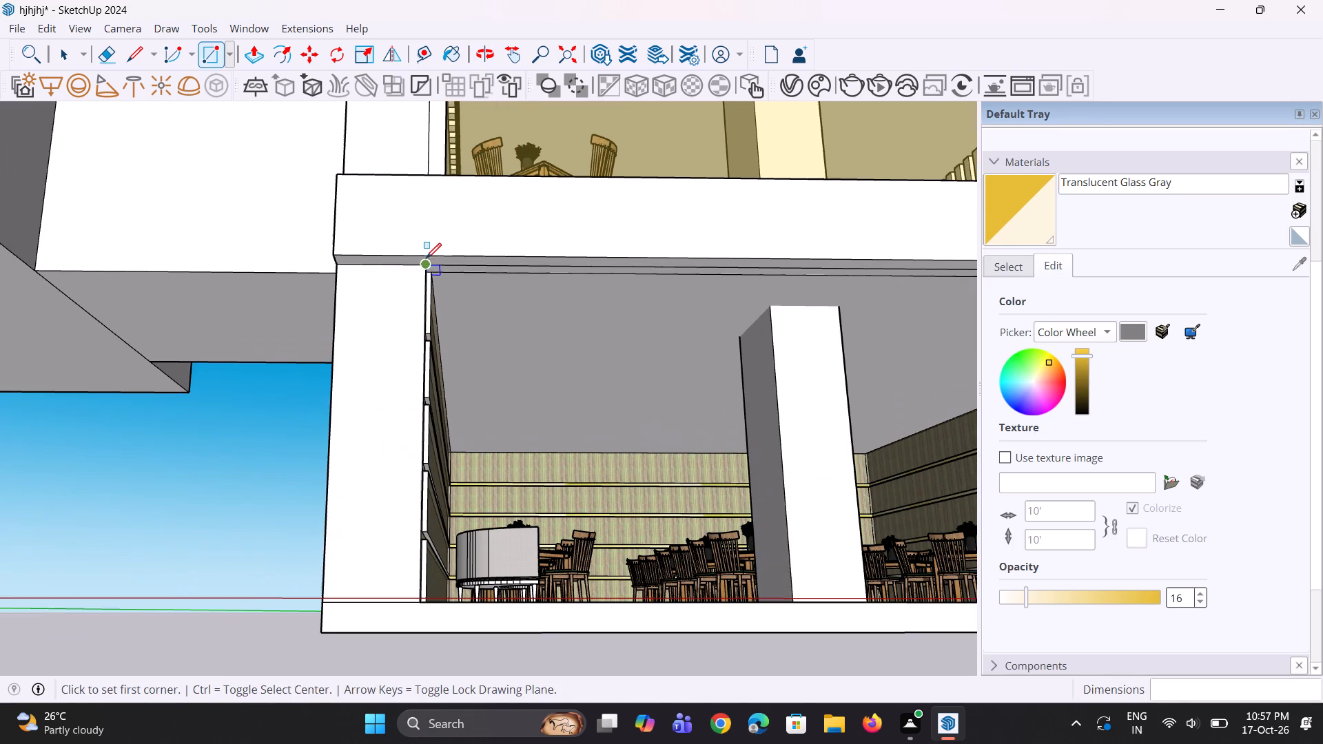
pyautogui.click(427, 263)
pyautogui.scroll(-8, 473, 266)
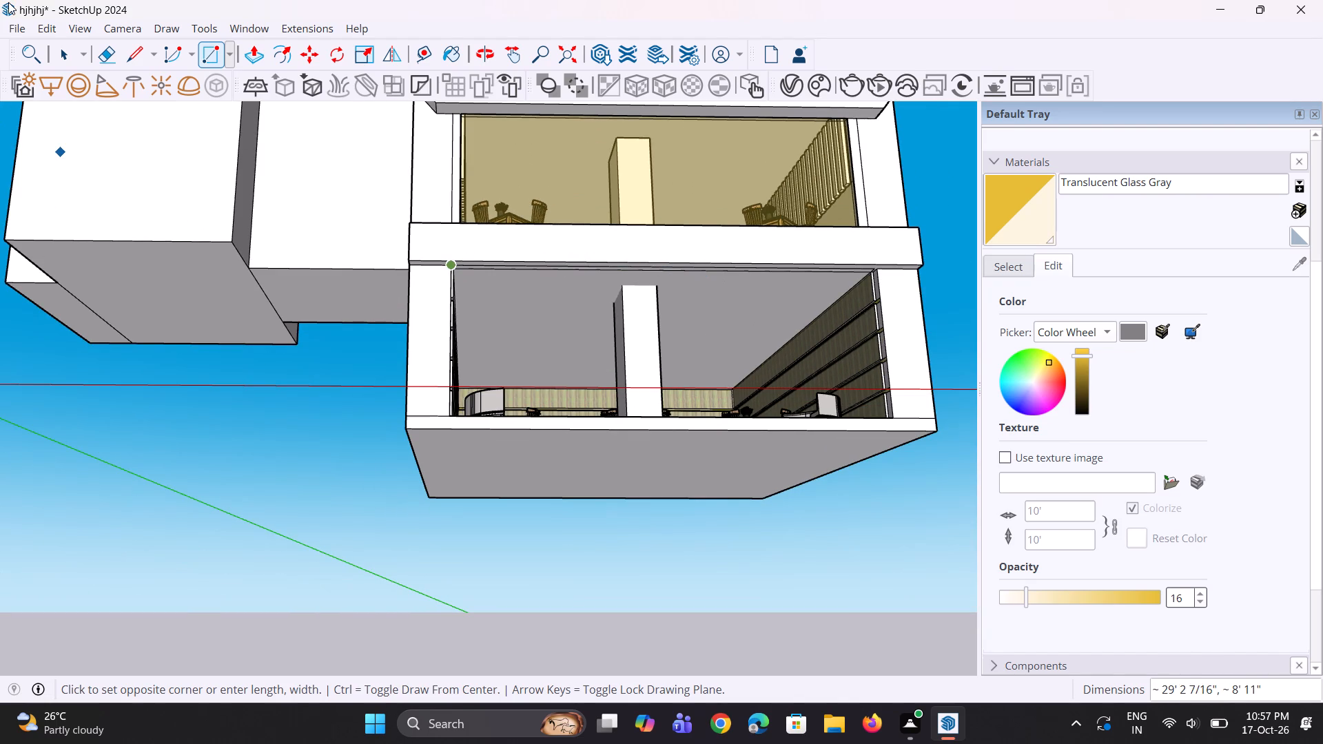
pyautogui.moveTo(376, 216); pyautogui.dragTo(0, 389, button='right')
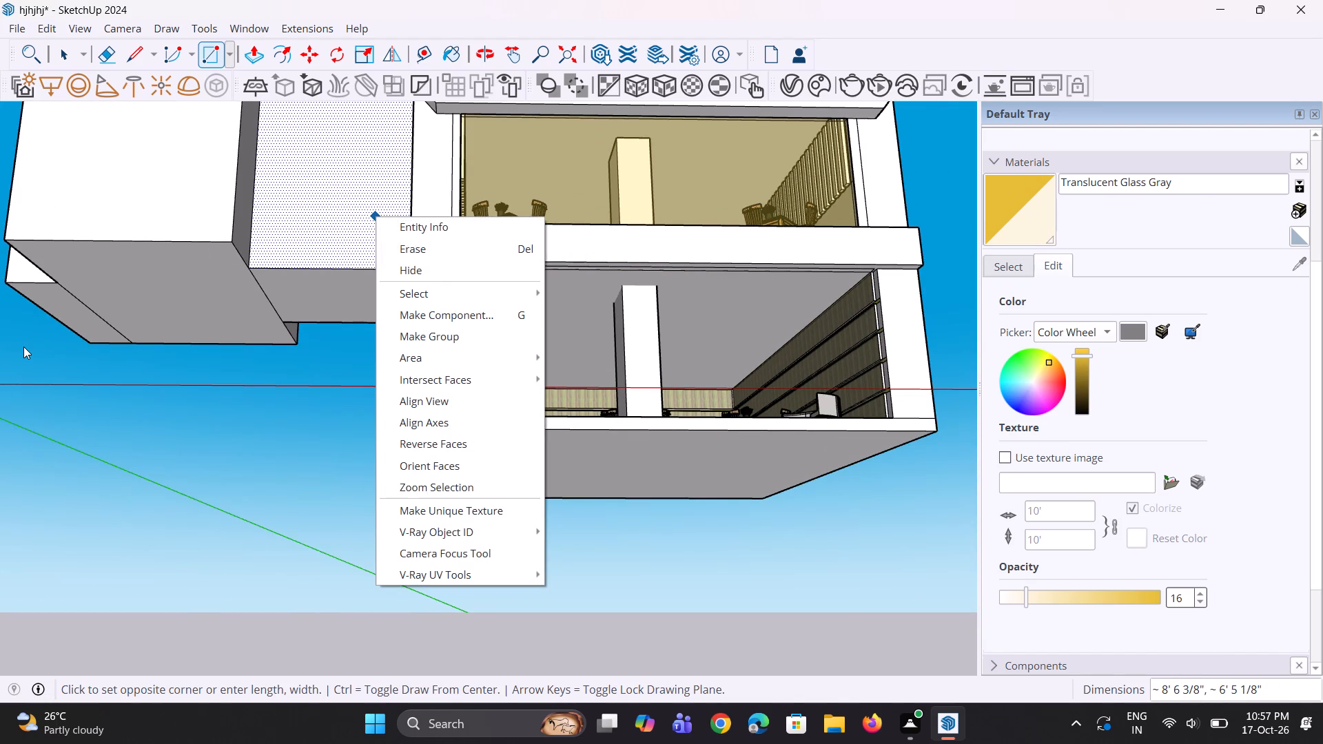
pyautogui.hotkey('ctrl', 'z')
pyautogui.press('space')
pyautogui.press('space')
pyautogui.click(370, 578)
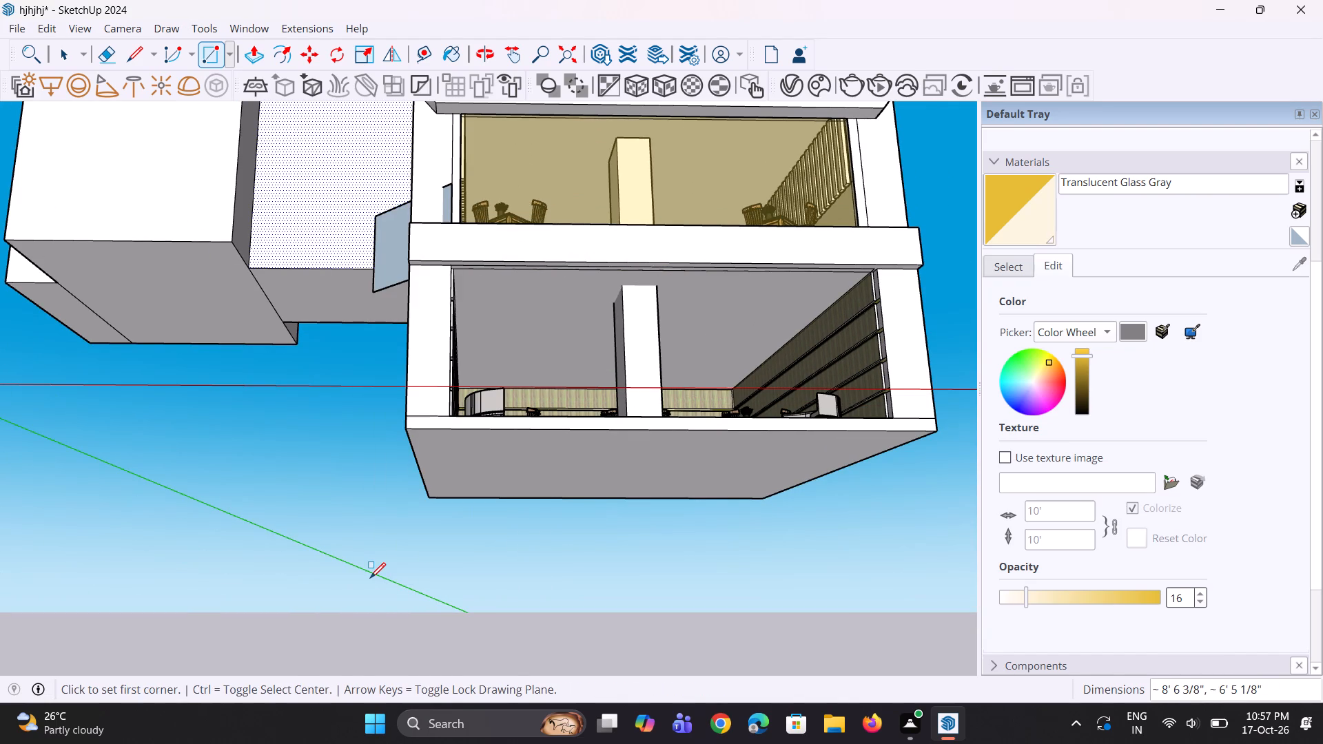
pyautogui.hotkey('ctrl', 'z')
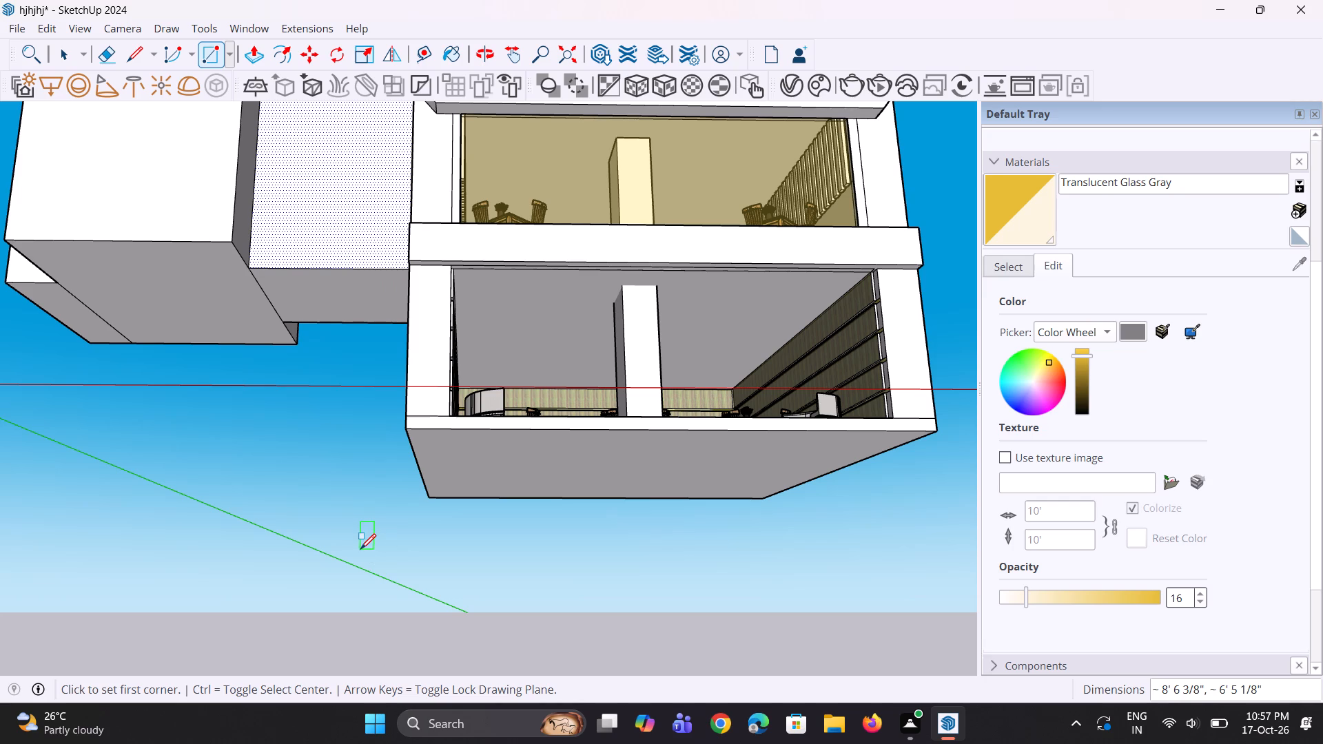
# Draw an 11' 1 7/16" by 30' 10" rectangle covering the ground floor's front opening from corner to corner.
pyautogui.scroll(-4, 279, 521)
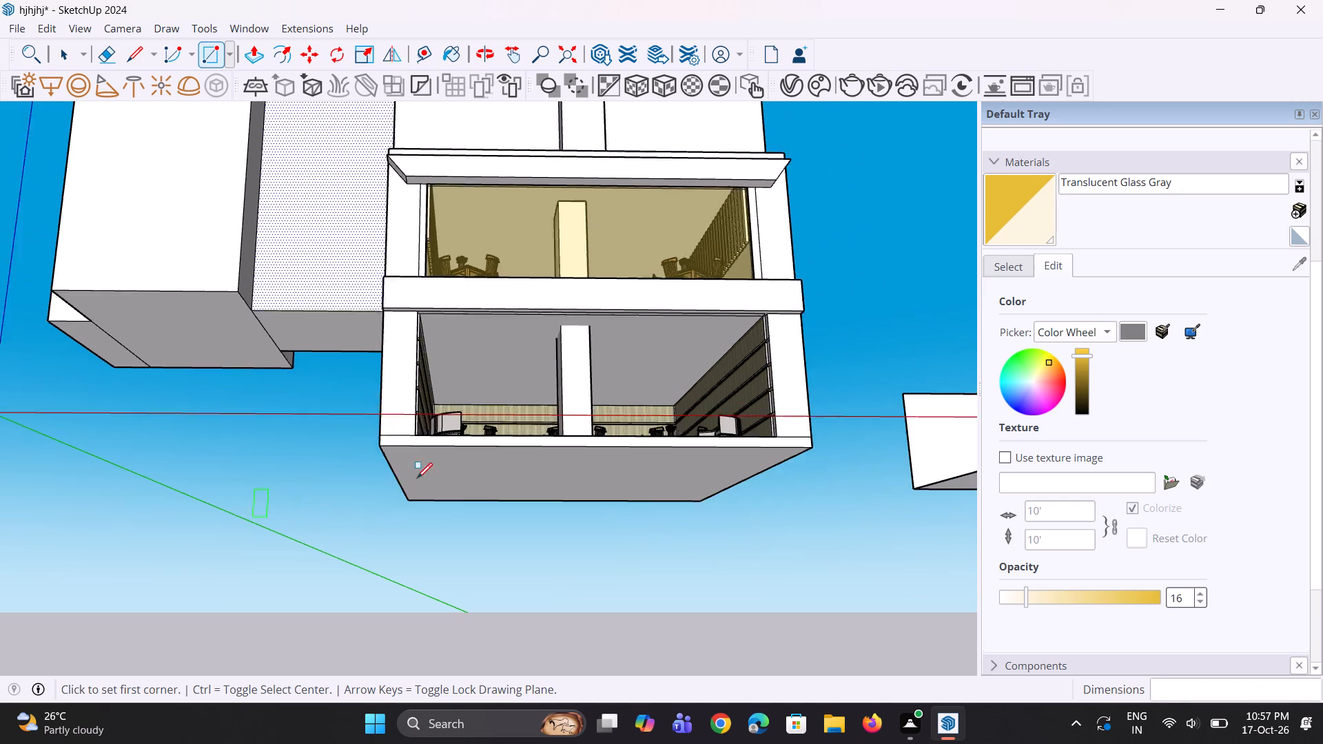
pyautogui.moveTo(469, 486); pyautogui.dragTo(422, 552, button='middle')
pyautogui.scroll(9, 435, 437)
pyautogui.moveTo(369, 371); pyautogui.dragTo(371, 355, button='middle')
pyautogui.scroll(2, 332, 266)
pyautogui.click(307, 259)
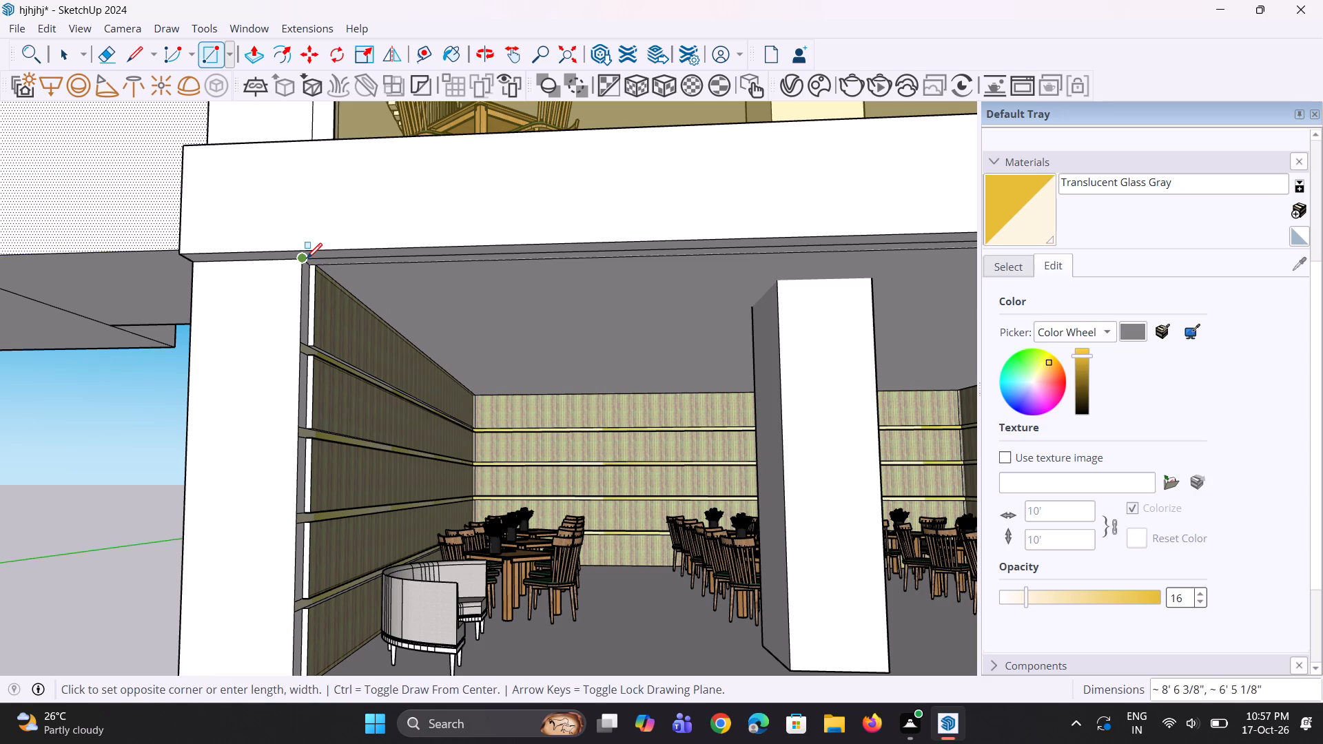
pyautogui.scroll(-8, 307, 272)
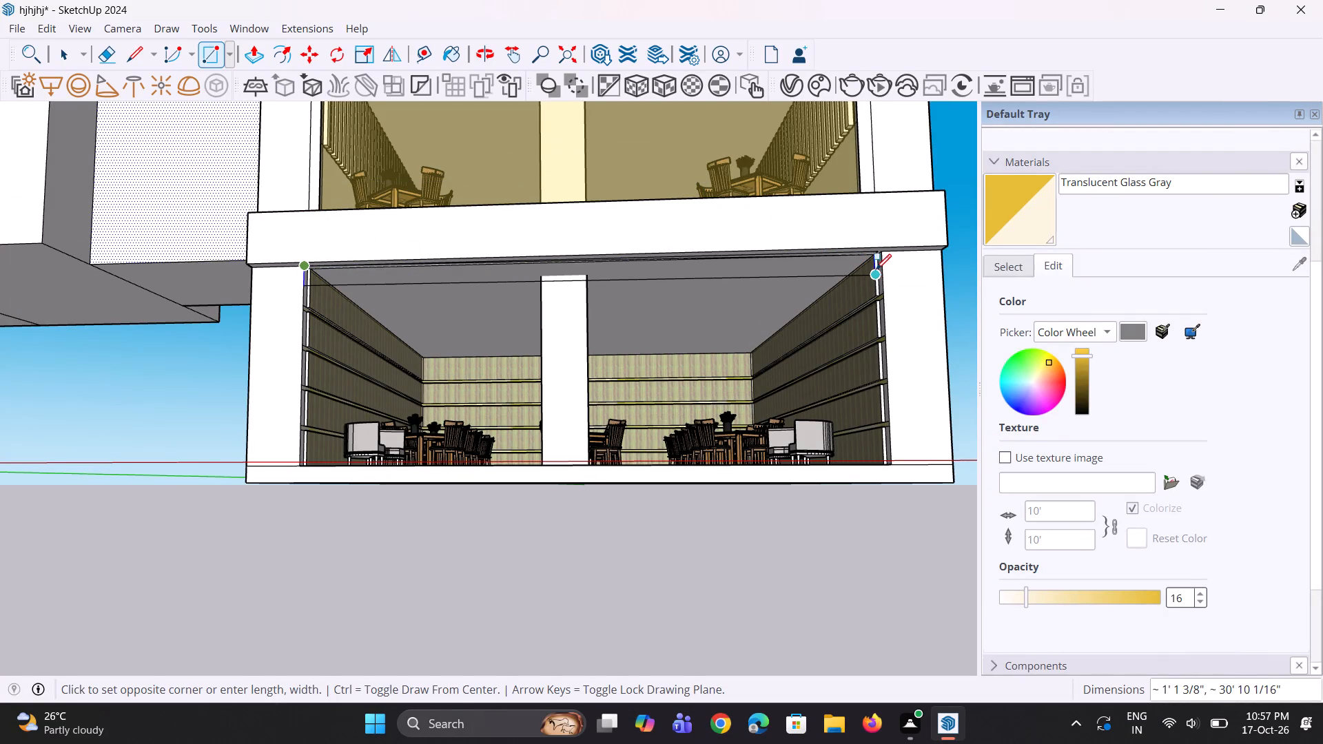
pyautogui.scroll(8, 874, 264)
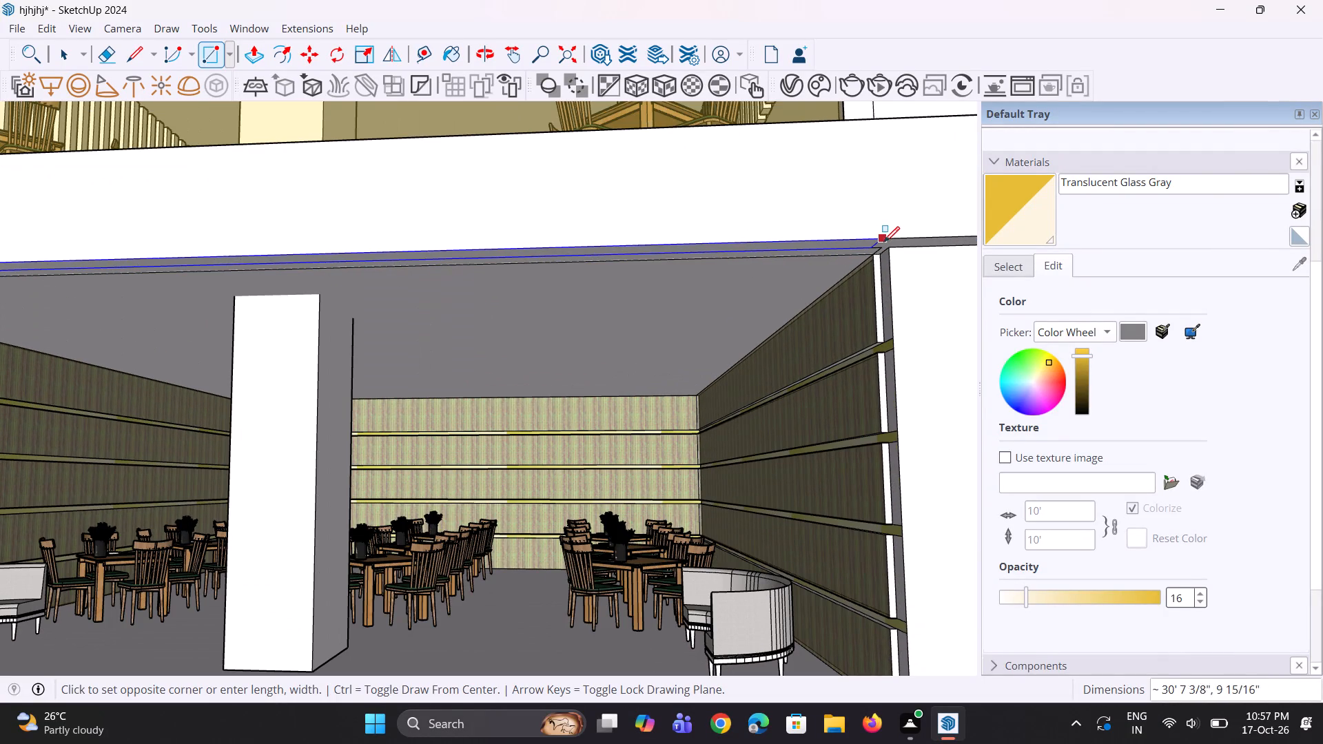
pyautogui.click(890, 246)
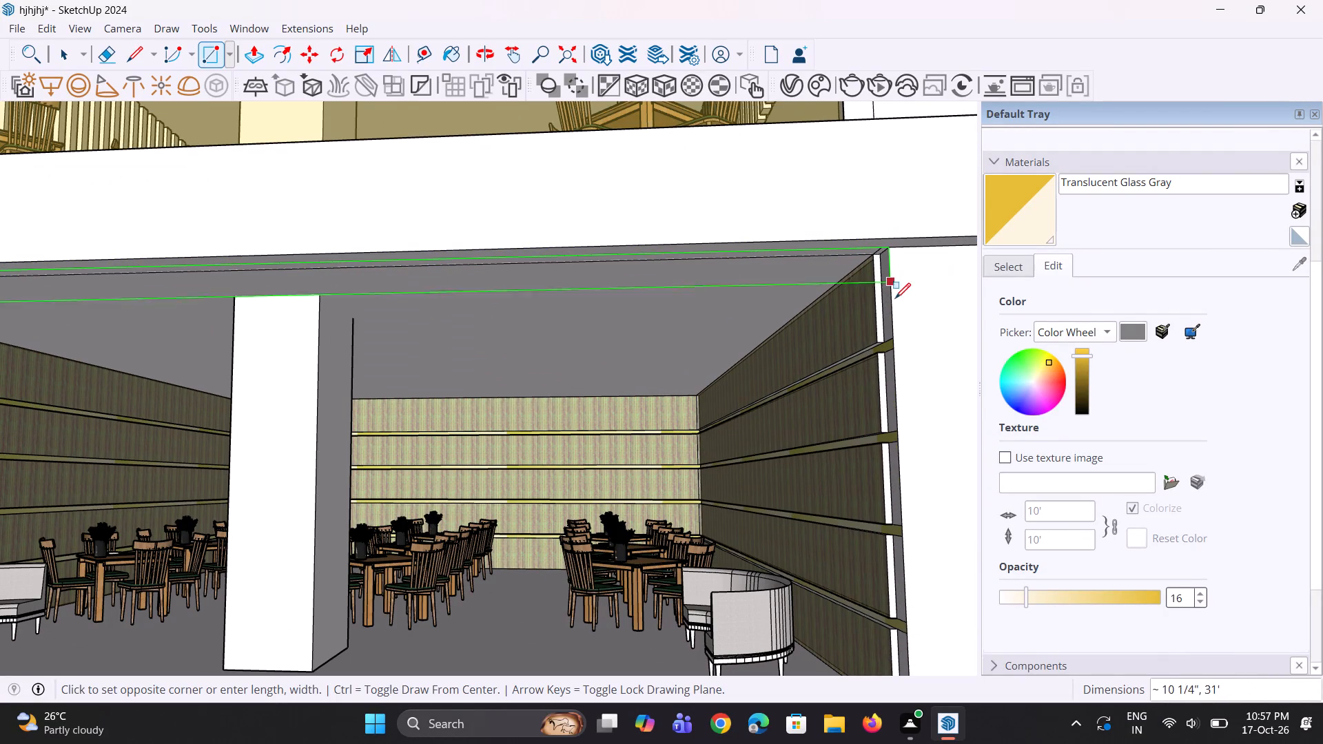
pyautogui.scroll(-9, 893, 324)
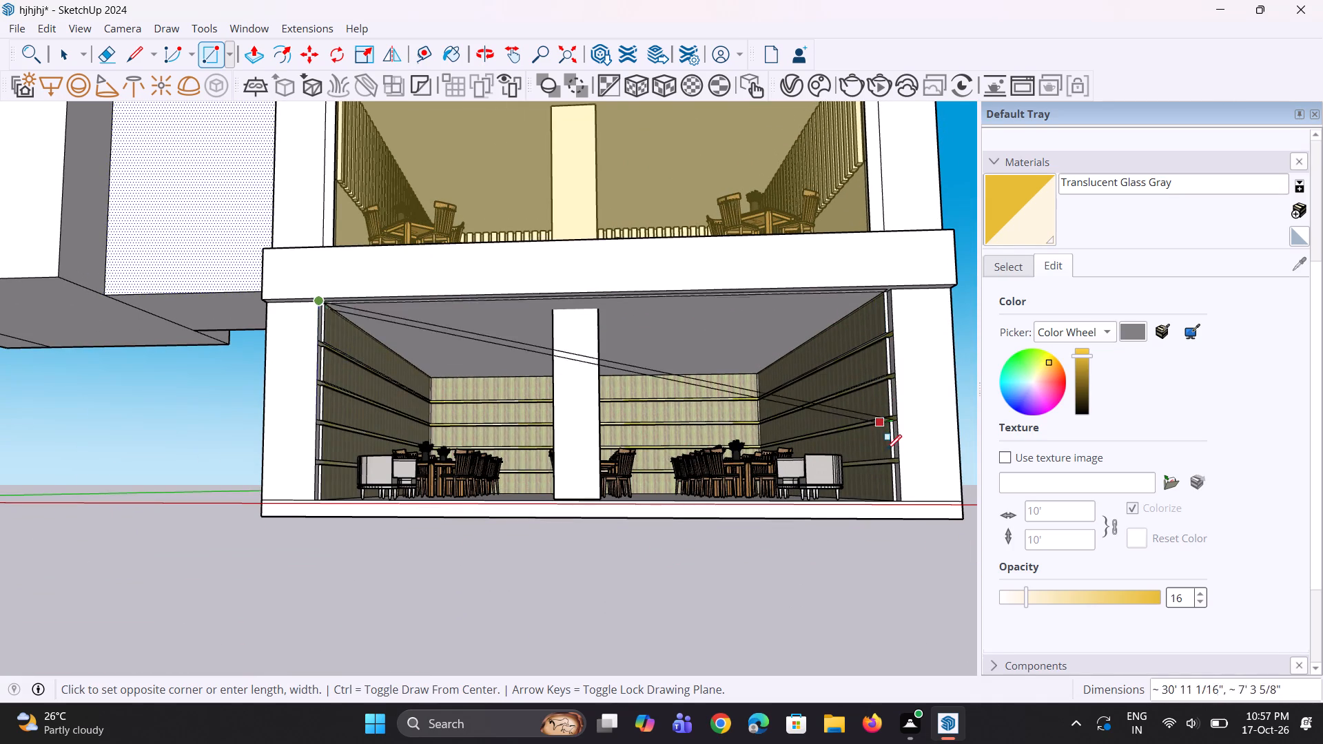
pyautogui.click(900, 504)
pyautogui.moveTo(852, 475); pyautogui.dragTo(860, 559, button='middle')
pyautogui.scroll(-4, 709, 473)
pyautogui.press('space')
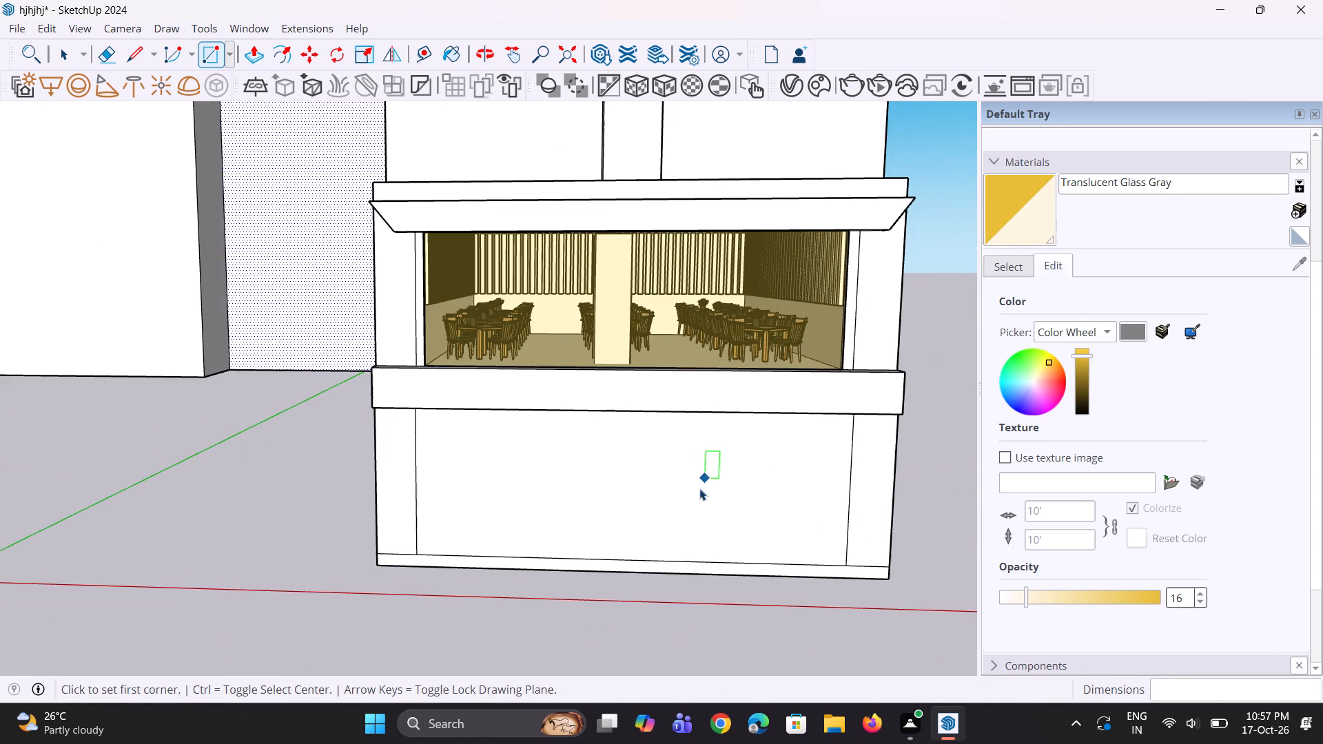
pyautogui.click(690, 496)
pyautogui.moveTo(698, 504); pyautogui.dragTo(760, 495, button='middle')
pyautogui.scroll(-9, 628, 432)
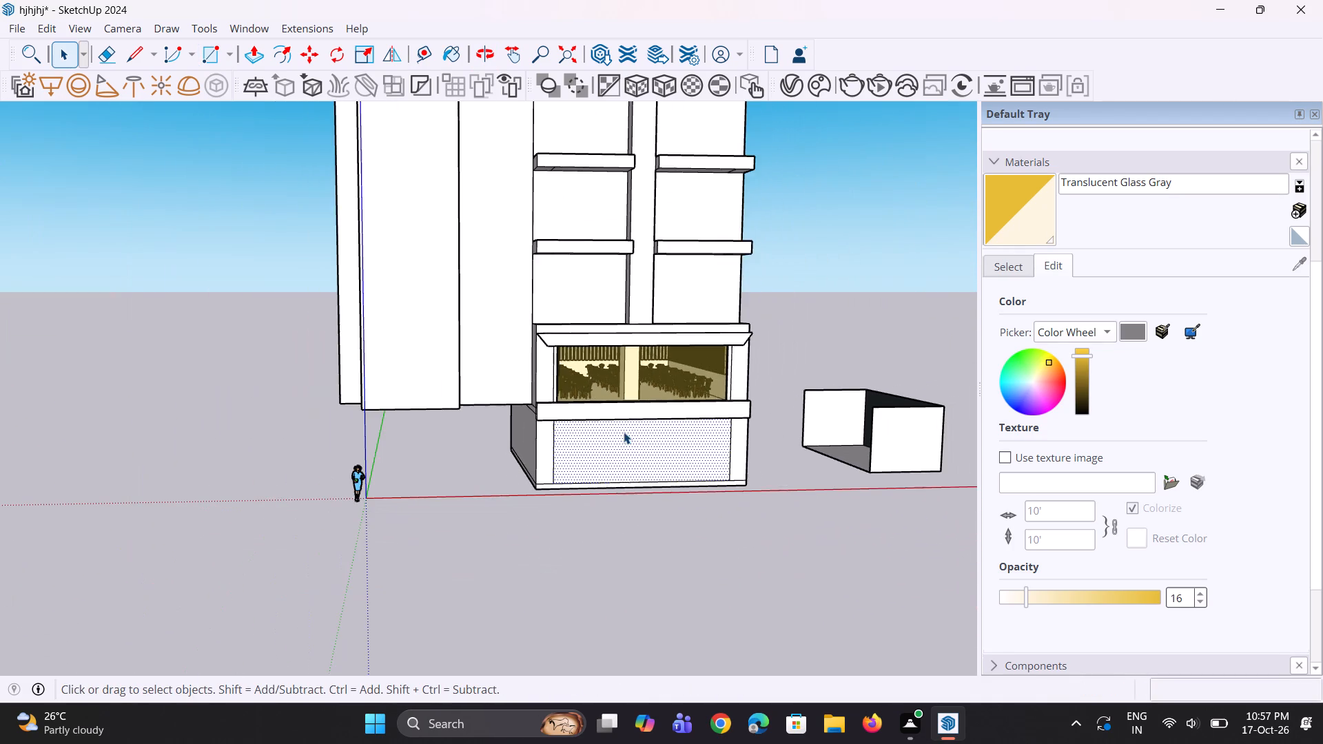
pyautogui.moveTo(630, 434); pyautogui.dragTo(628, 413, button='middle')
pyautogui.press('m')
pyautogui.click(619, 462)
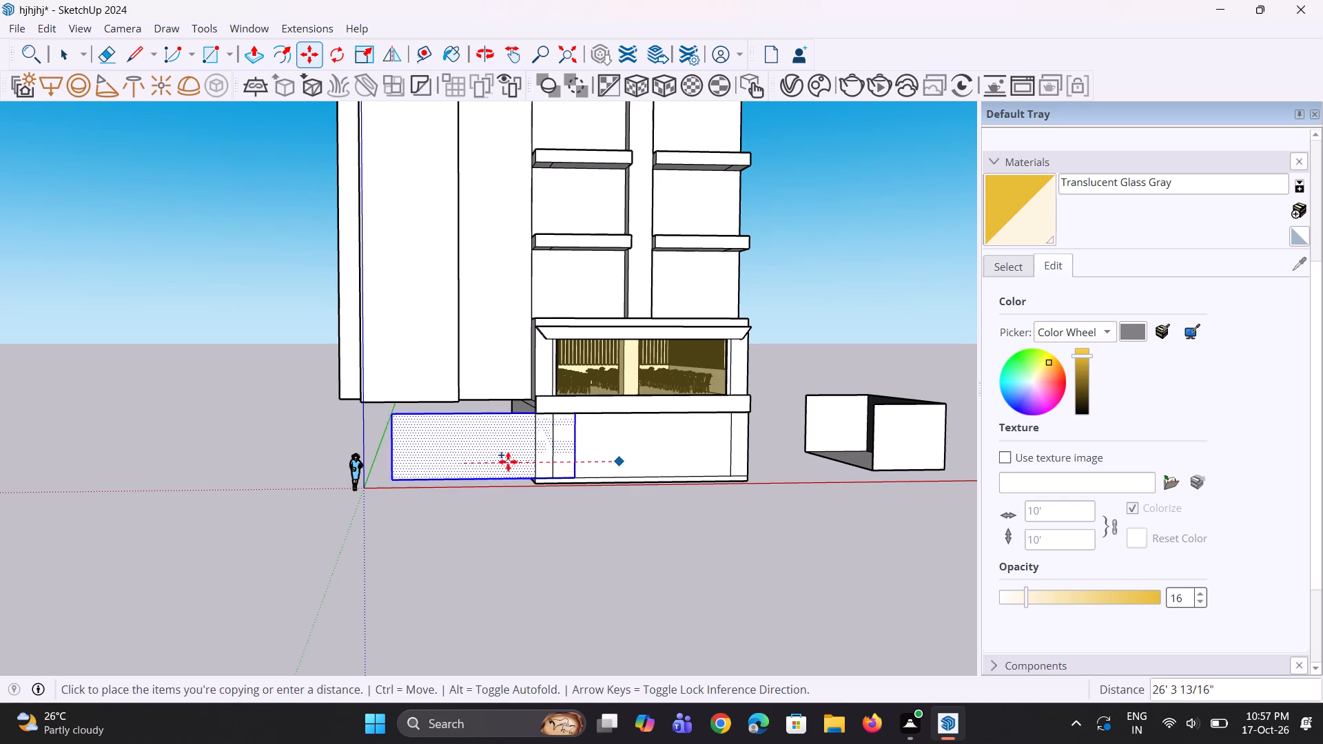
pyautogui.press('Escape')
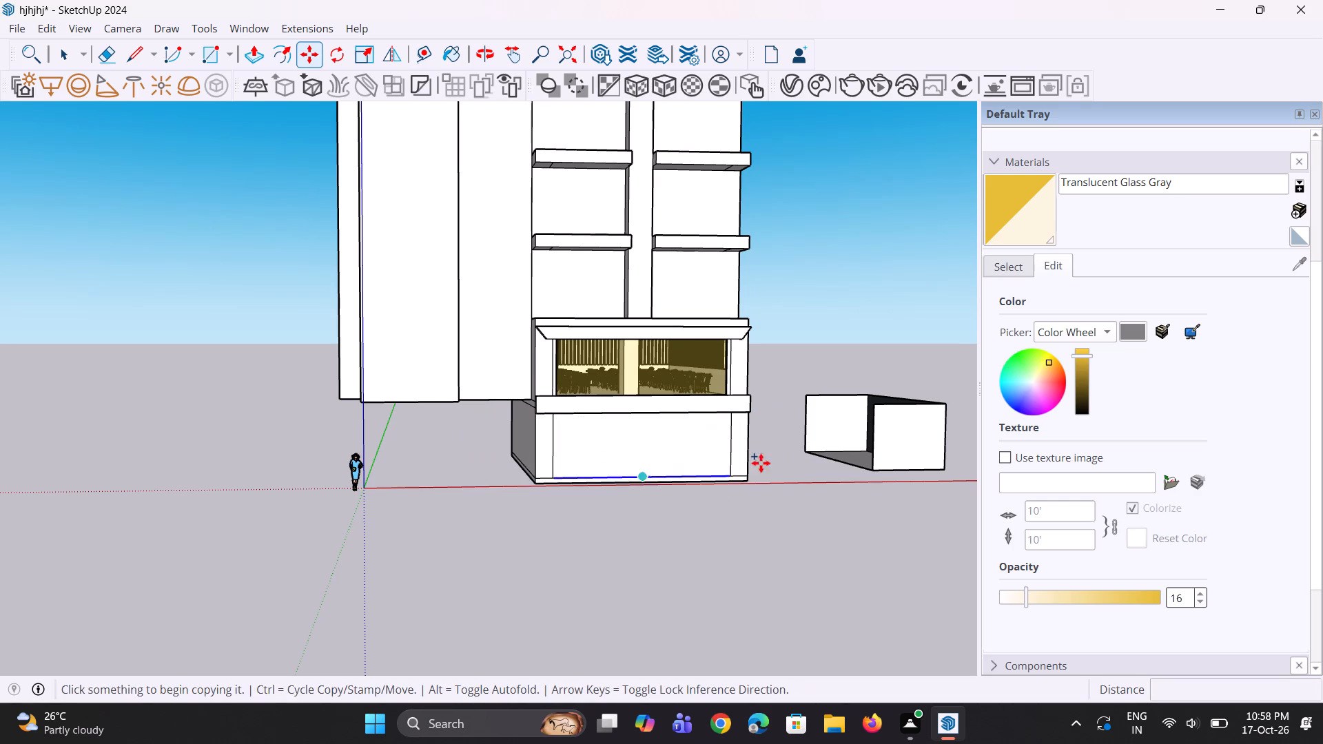
# Delete the separate open box standing on the ground beside the building.
pyautogui.moveTo(761, 463); pyautogui.dragTo(699, 475, button='middle')
pyautogui.press('space')
pyautogui.press('space')
pyautogui.moveTo(802, 383); pyautogui.dragTo(964, 550)
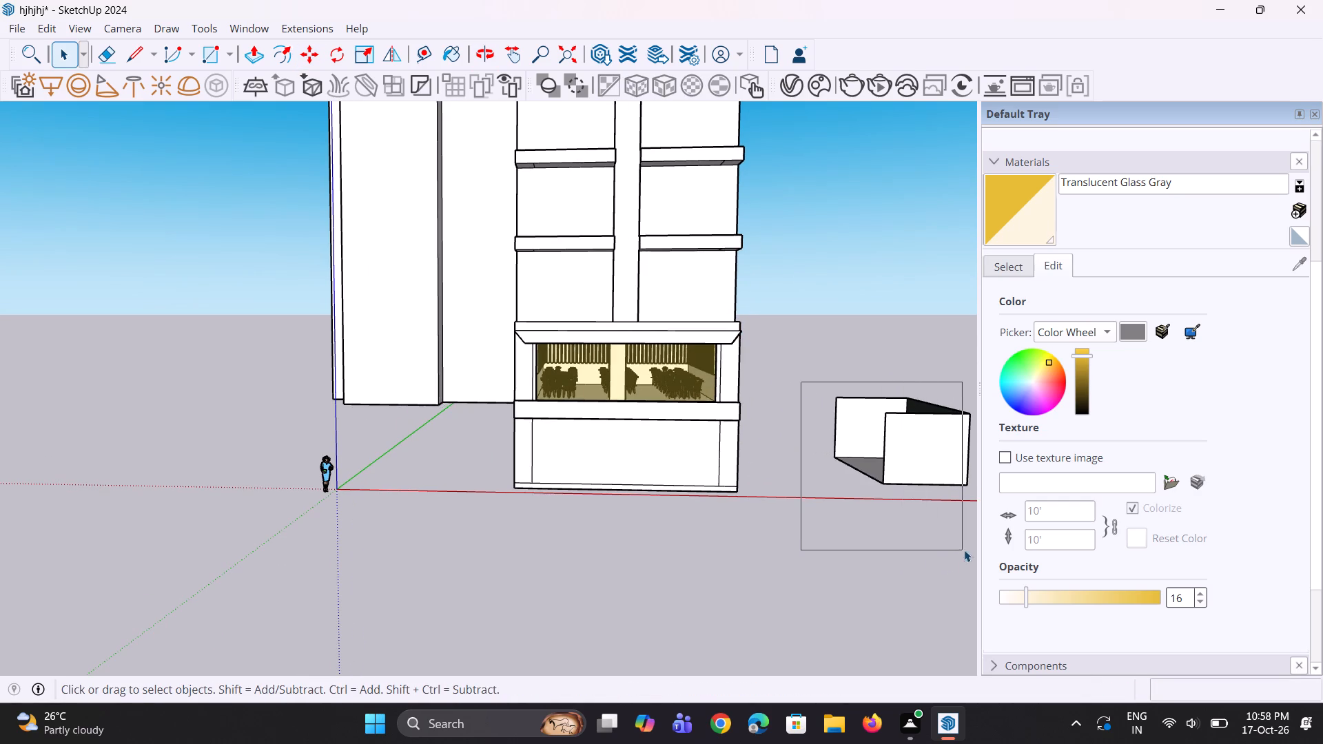
pyautogui.moveTo(964, 550); pyautogui.dragTo(978, 549)
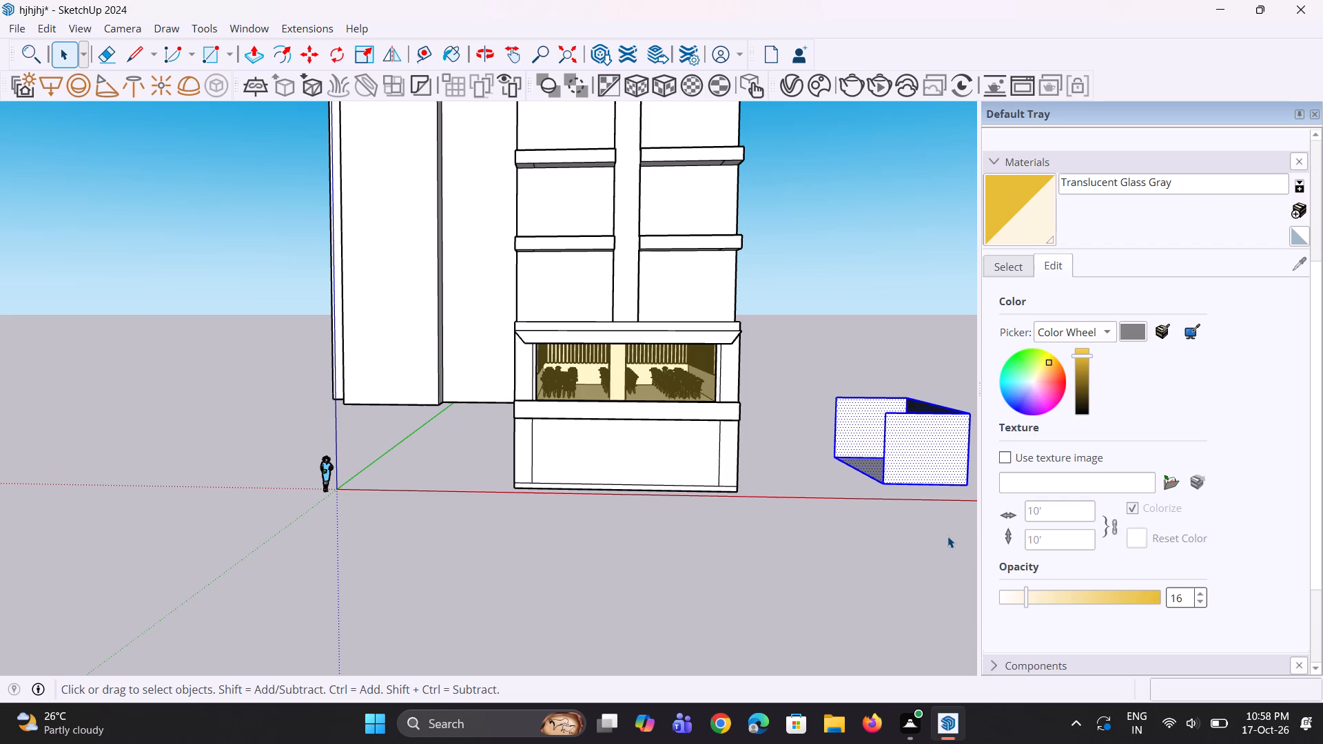
pyautogui.press('Delete')
# Copy the ground floor's front rectangular face about 48' sideways onto the empty ground beside the building.
pyautogui.scroll(-4, 560, 397)
pyautogui.scroll(3, 646, 443)
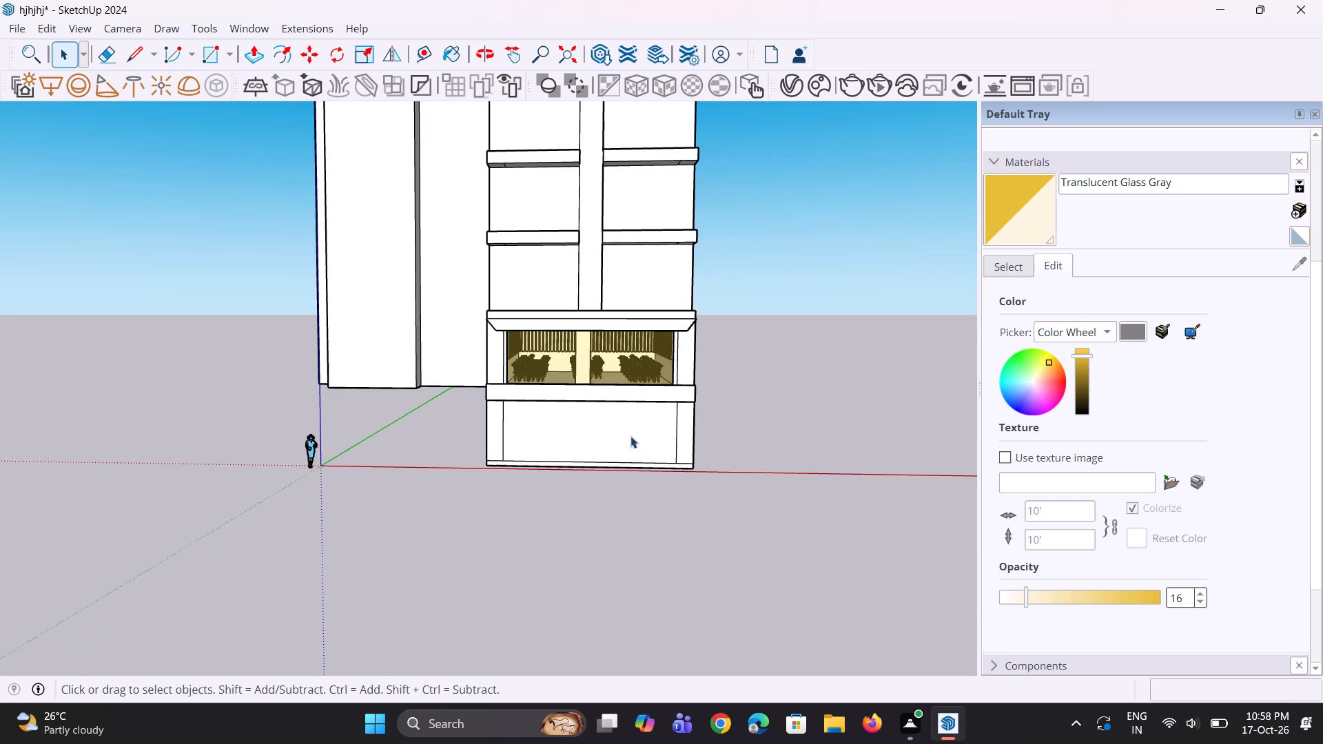
pyautogui.click(630, 436)
pyautogui.scroll(-5, 492, 443)
pyautogui.scroll(3, 697, 446)
pyautogui.press('m')
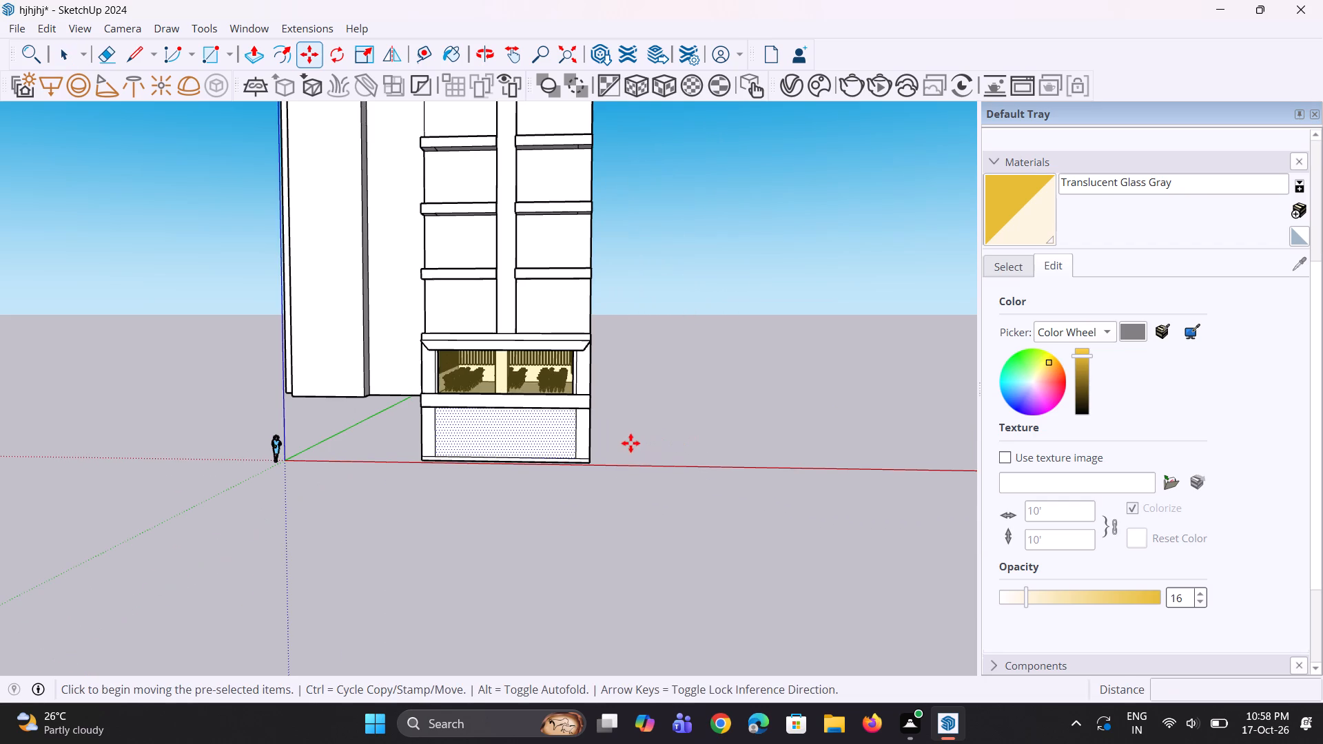
pyautogui.scroll(1, 610, 447)
pyautogui.click(525, 437)
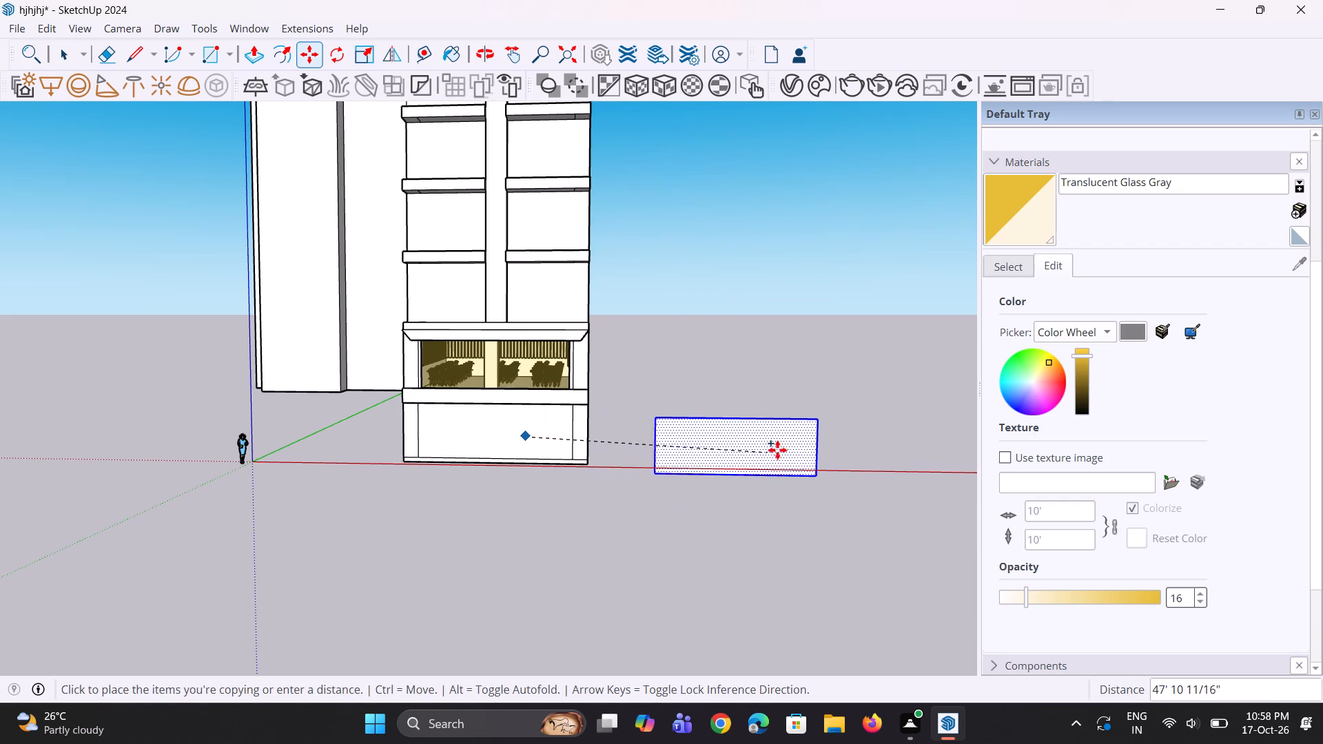
pyautogui.click(783, 439)
pyautogui.press('space')
pyautogui.press('space')
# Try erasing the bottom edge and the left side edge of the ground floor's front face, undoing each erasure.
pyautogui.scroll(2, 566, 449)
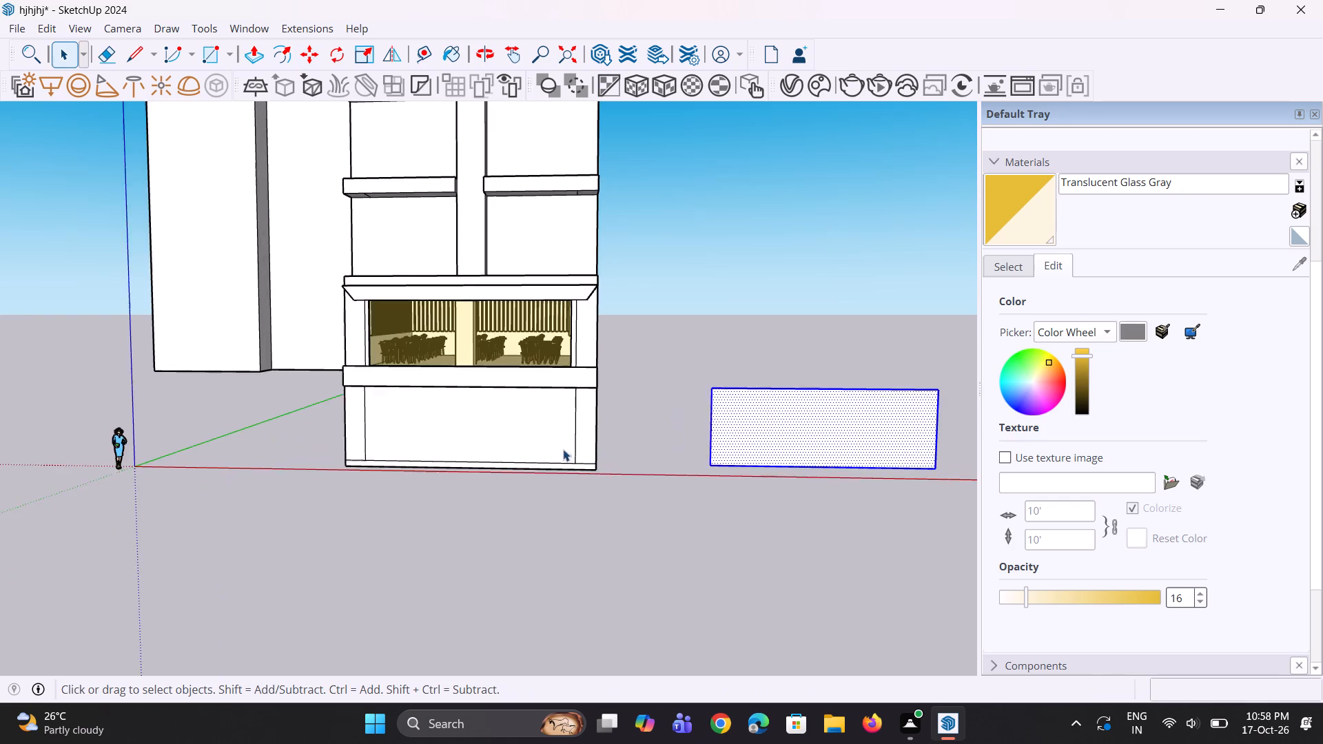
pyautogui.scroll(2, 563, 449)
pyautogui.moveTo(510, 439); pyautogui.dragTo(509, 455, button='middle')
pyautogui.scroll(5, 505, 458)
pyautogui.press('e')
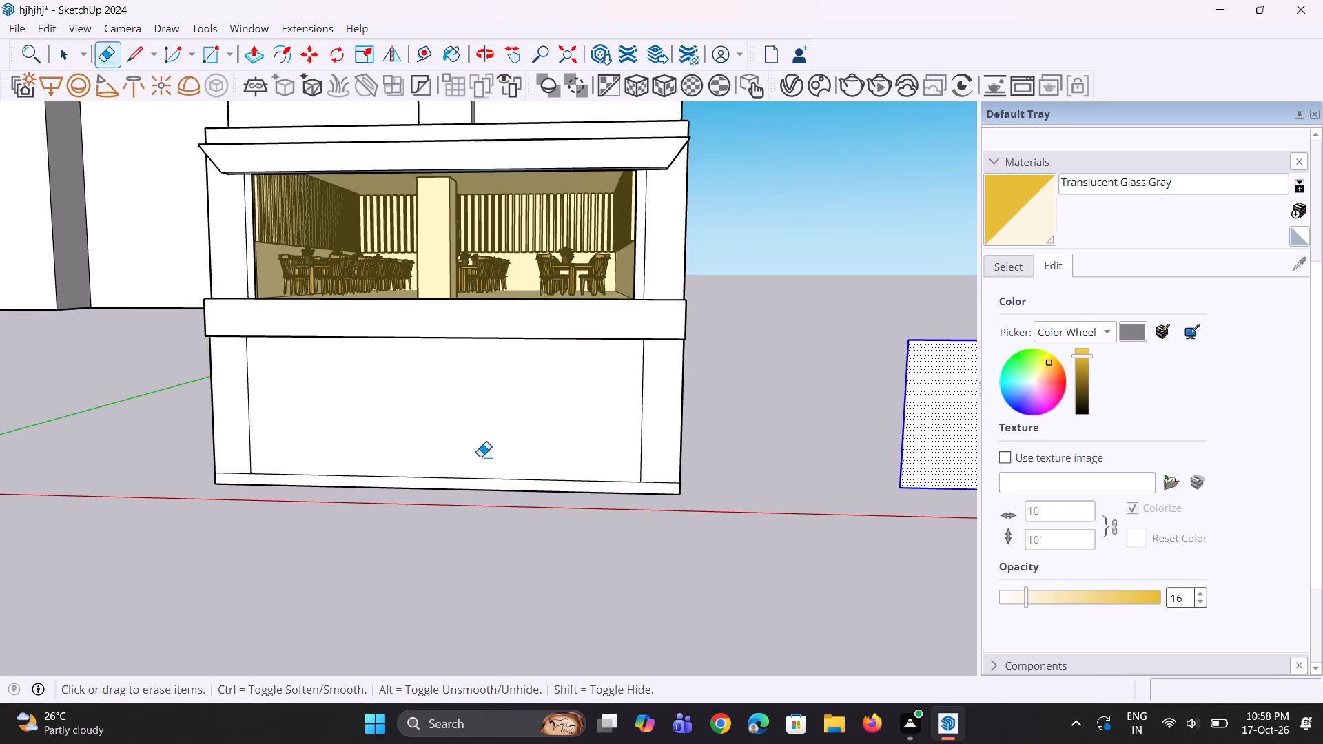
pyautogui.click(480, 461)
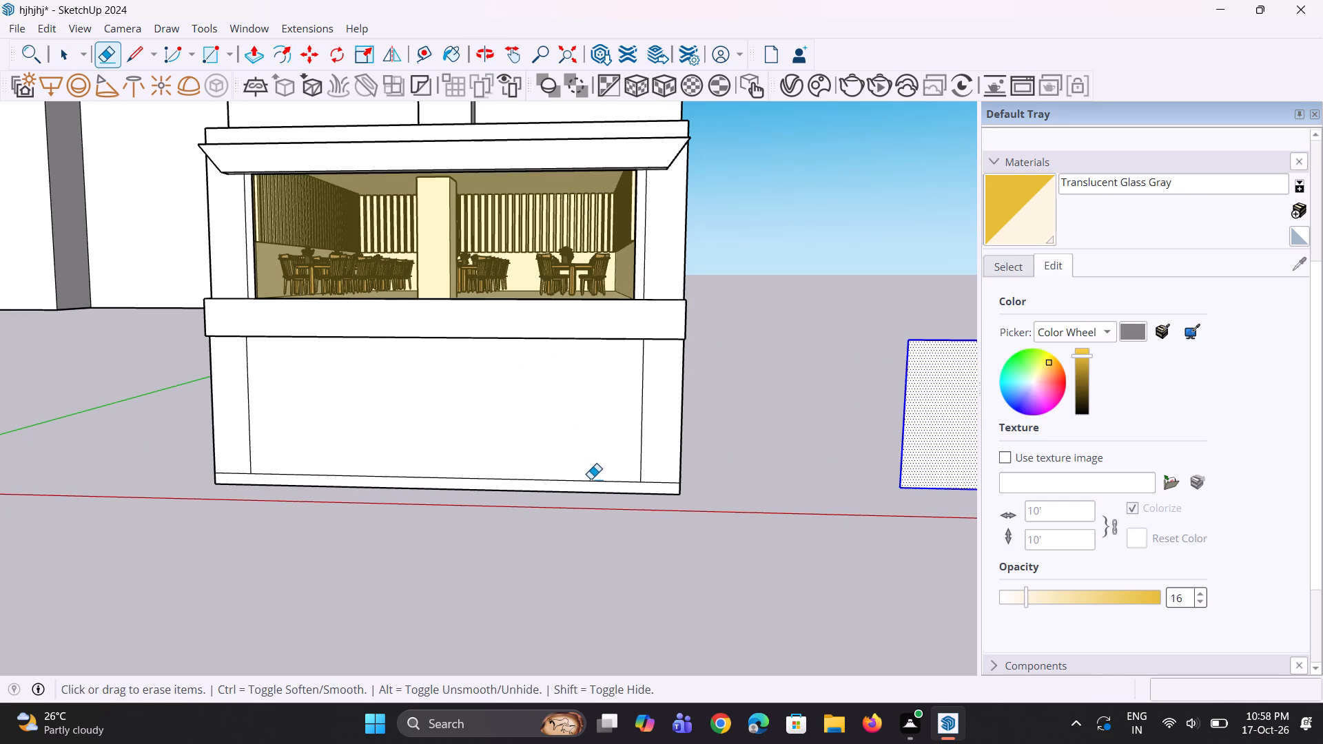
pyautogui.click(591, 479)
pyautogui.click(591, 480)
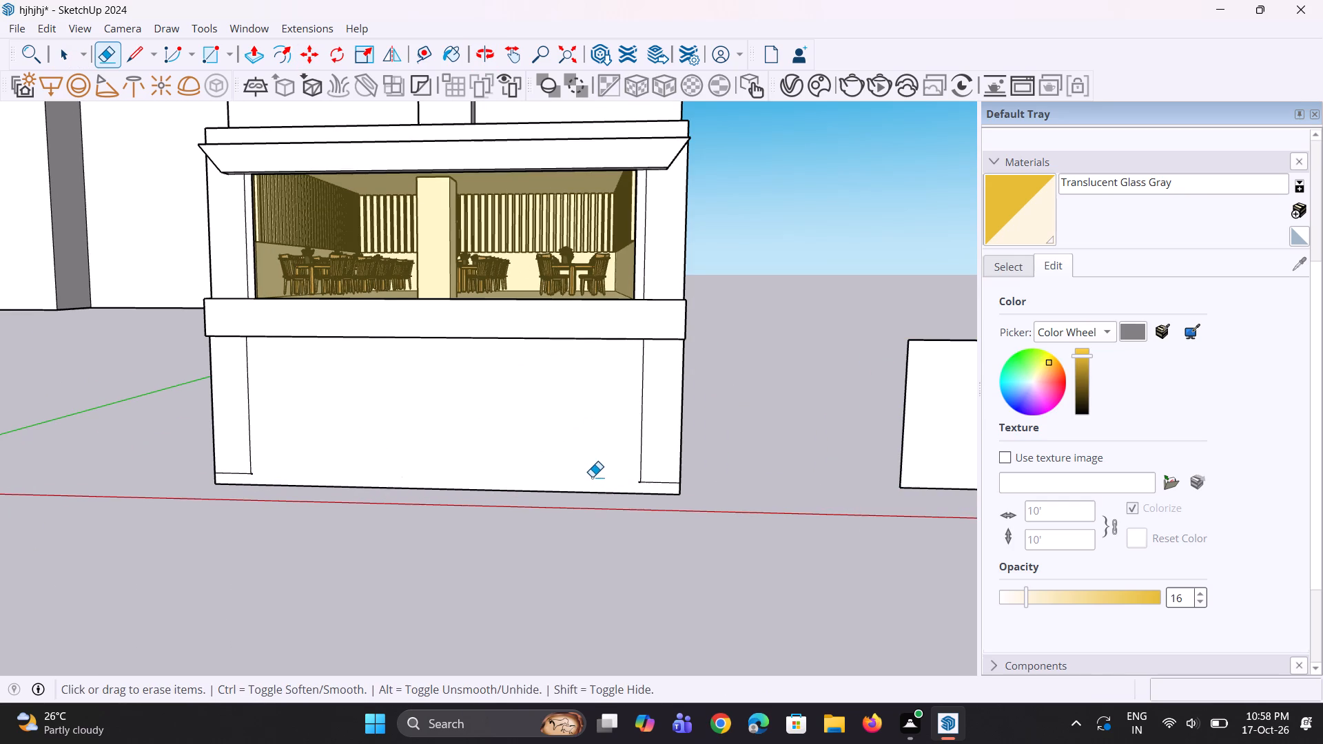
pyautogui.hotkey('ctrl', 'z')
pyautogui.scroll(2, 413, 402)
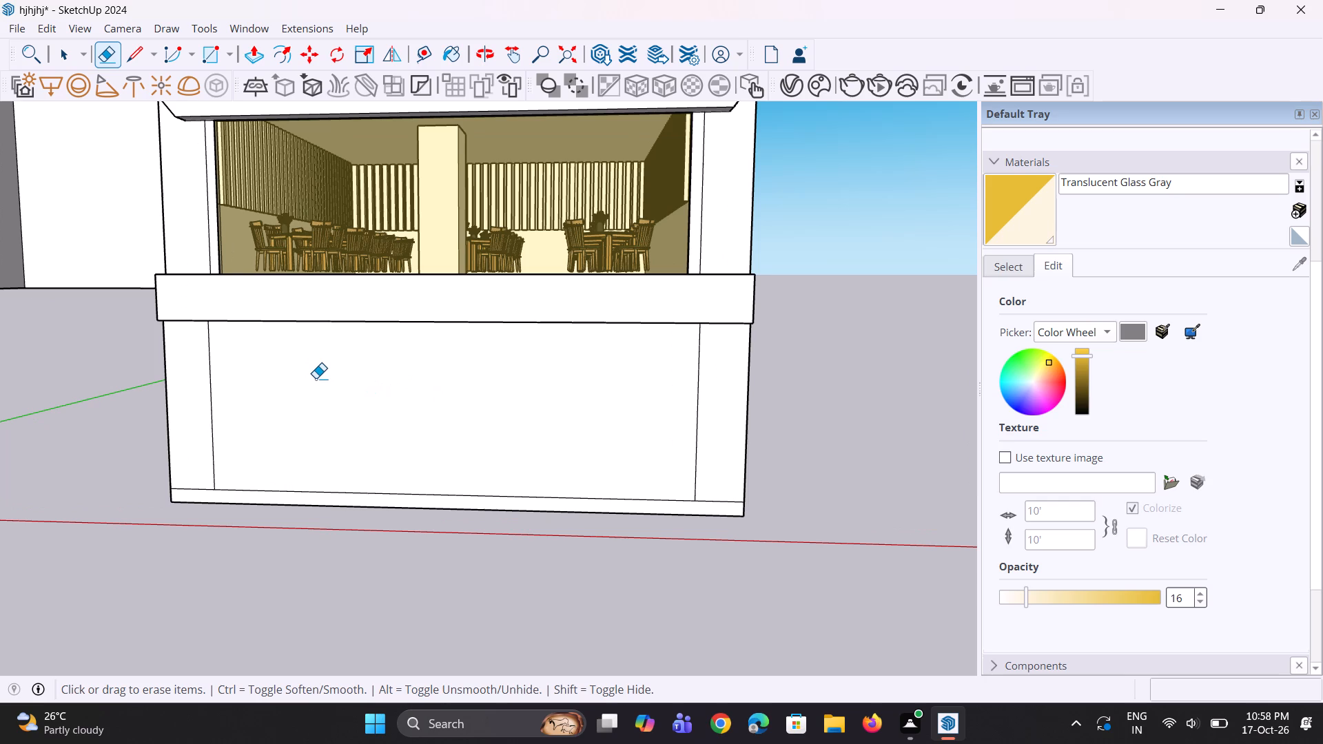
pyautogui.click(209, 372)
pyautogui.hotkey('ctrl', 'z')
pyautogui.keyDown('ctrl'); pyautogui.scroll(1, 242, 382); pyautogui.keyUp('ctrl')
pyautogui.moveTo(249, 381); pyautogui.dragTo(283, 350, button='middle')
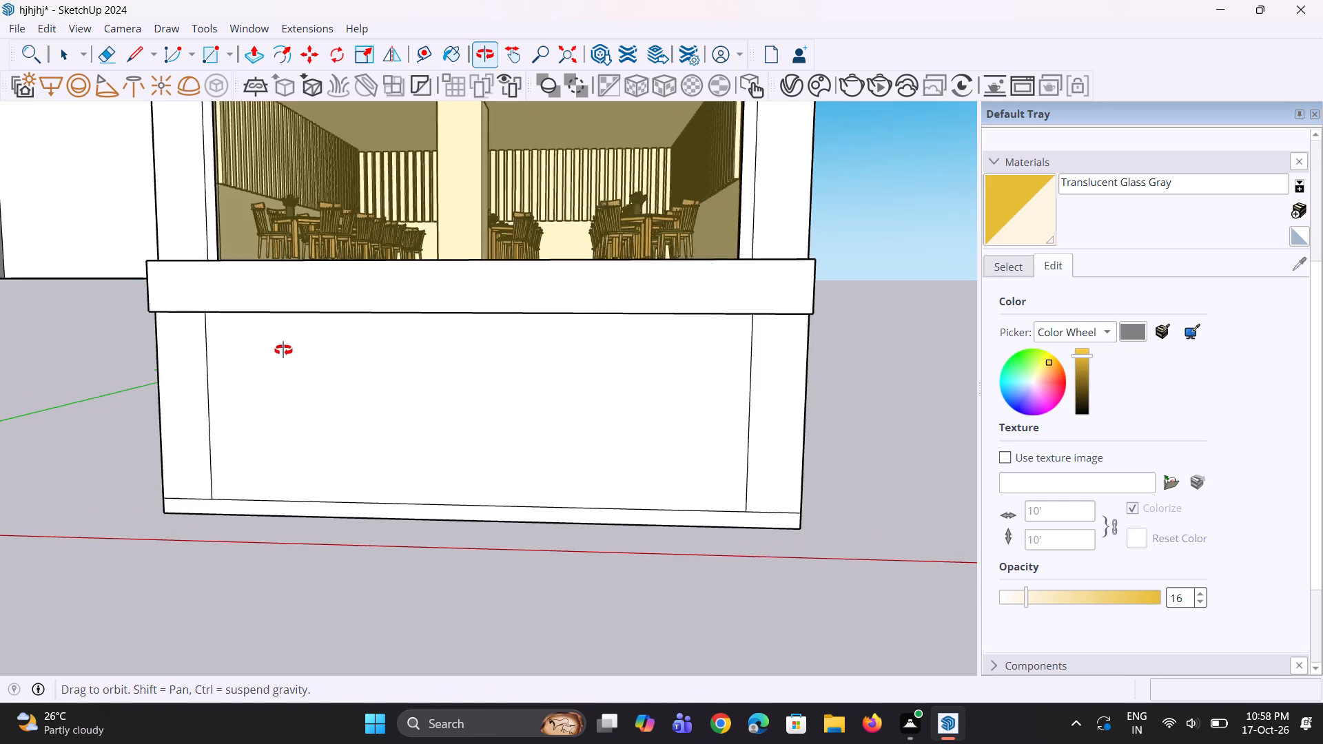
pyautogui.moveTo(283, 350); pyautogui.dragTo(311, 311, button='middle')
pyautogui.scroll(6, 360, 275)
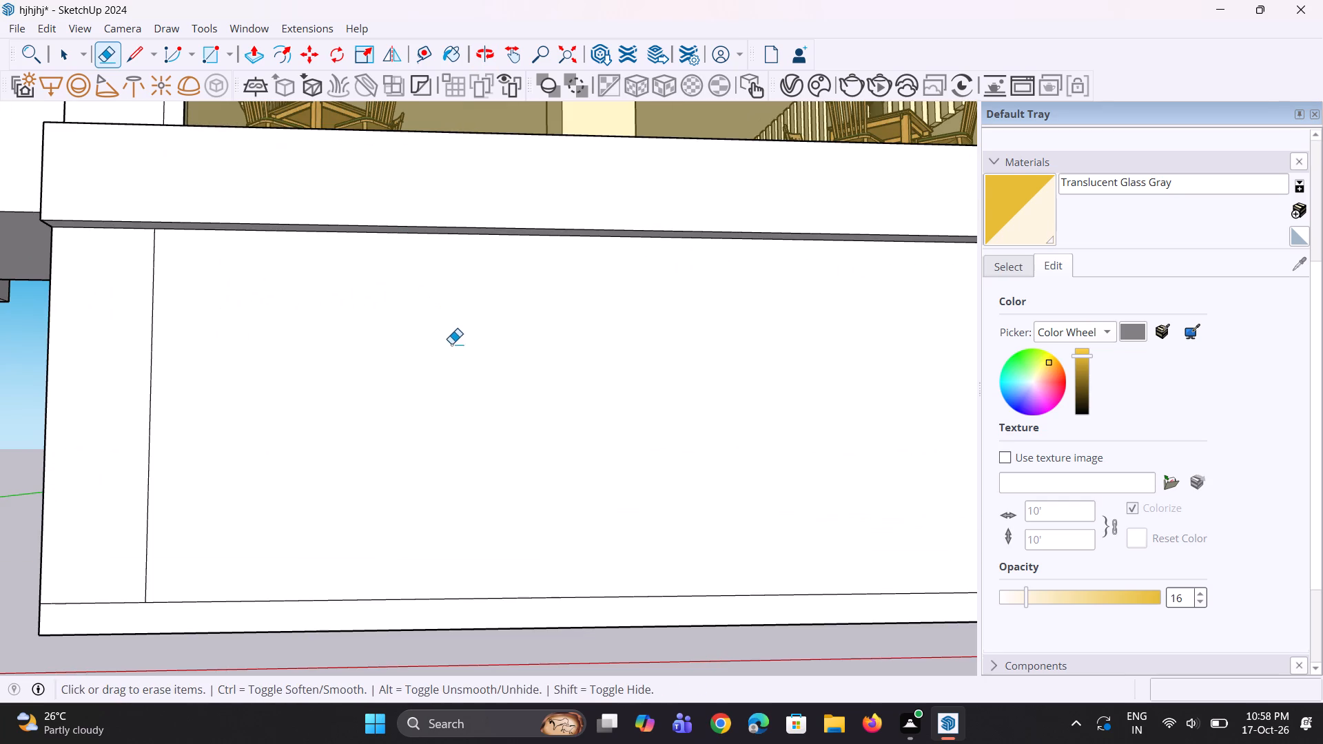
# Delete the rectangular face covering the ground floor's front opening.
pyautogui.press('p')
pyautogui.click(461, 356)
pyautogui.press('space')
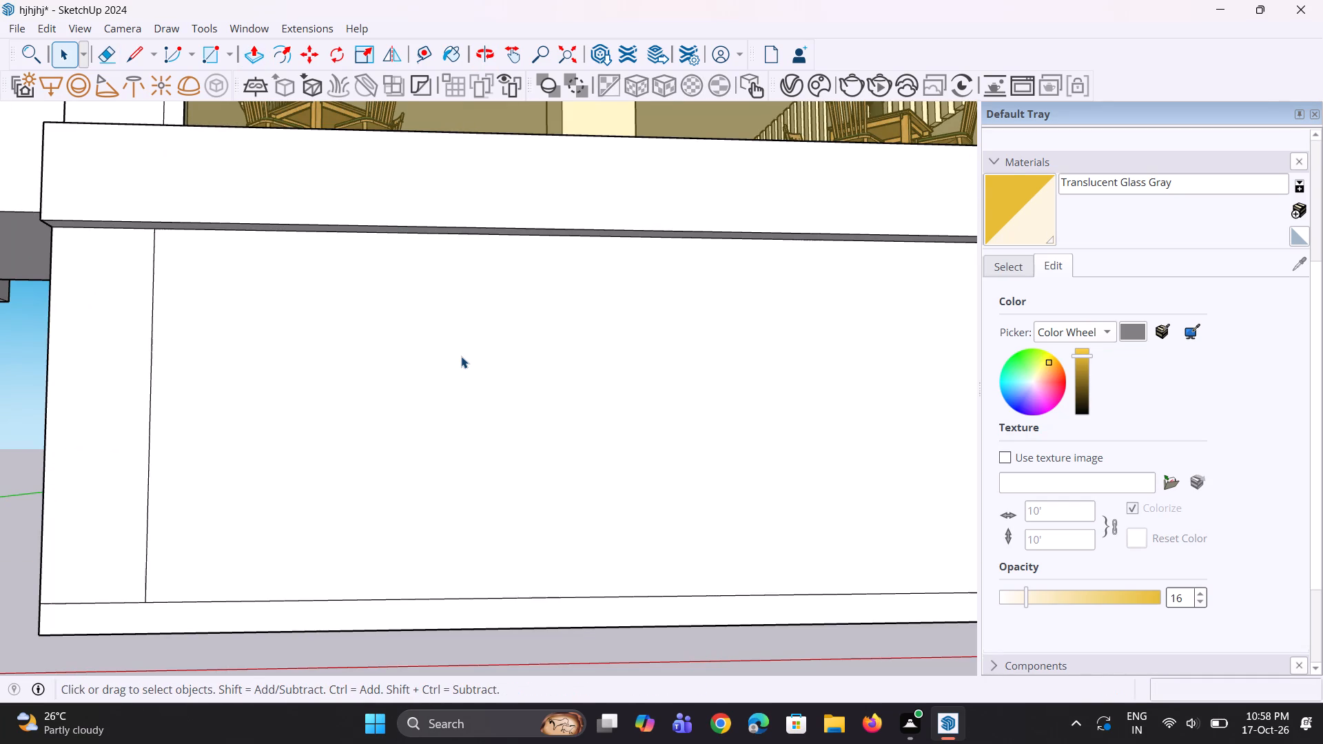
pyautogui.click(461, 356)
pyautogui.press('Delete')
# Push/Pull the copied rectangular face beside the building to a thickness of 6".
pyautogui.scroll(-2, 461, 352)
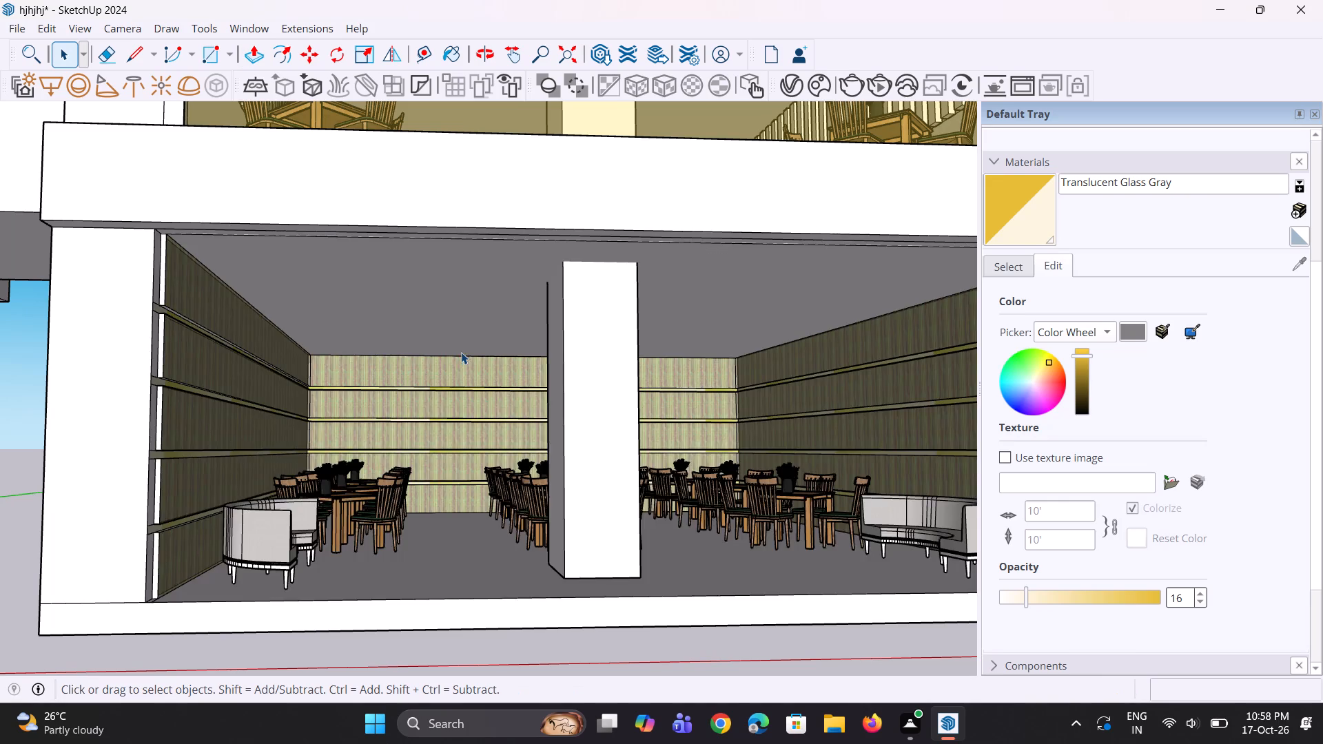
pyautogui.scroll(-7, 461, 352)
pyautogui.moveTo(484, 360); pyautogui.dragTo(494, 387, button='middle')
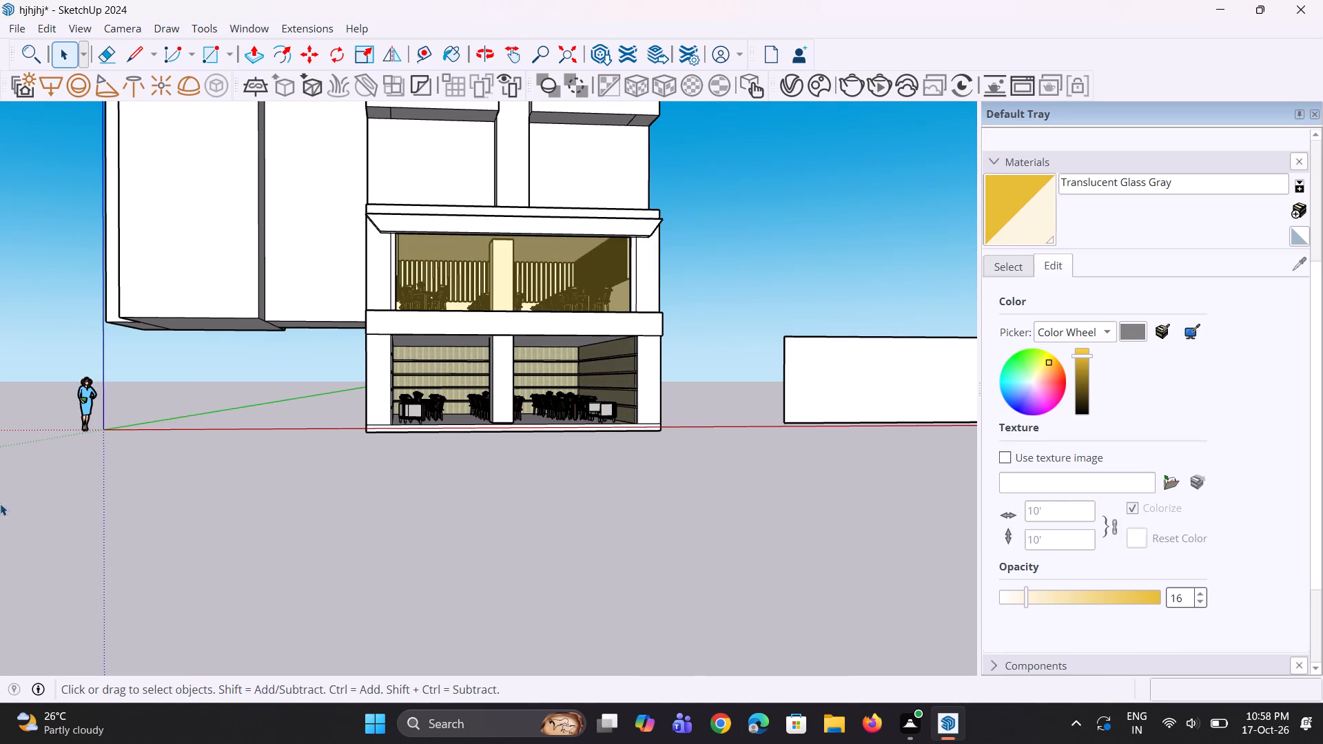
pyautogui.scroll(-4, 103, 483)
pyautogui.moveTo(322, 464); pyautogui.dragTo(286, 513, button='middle')
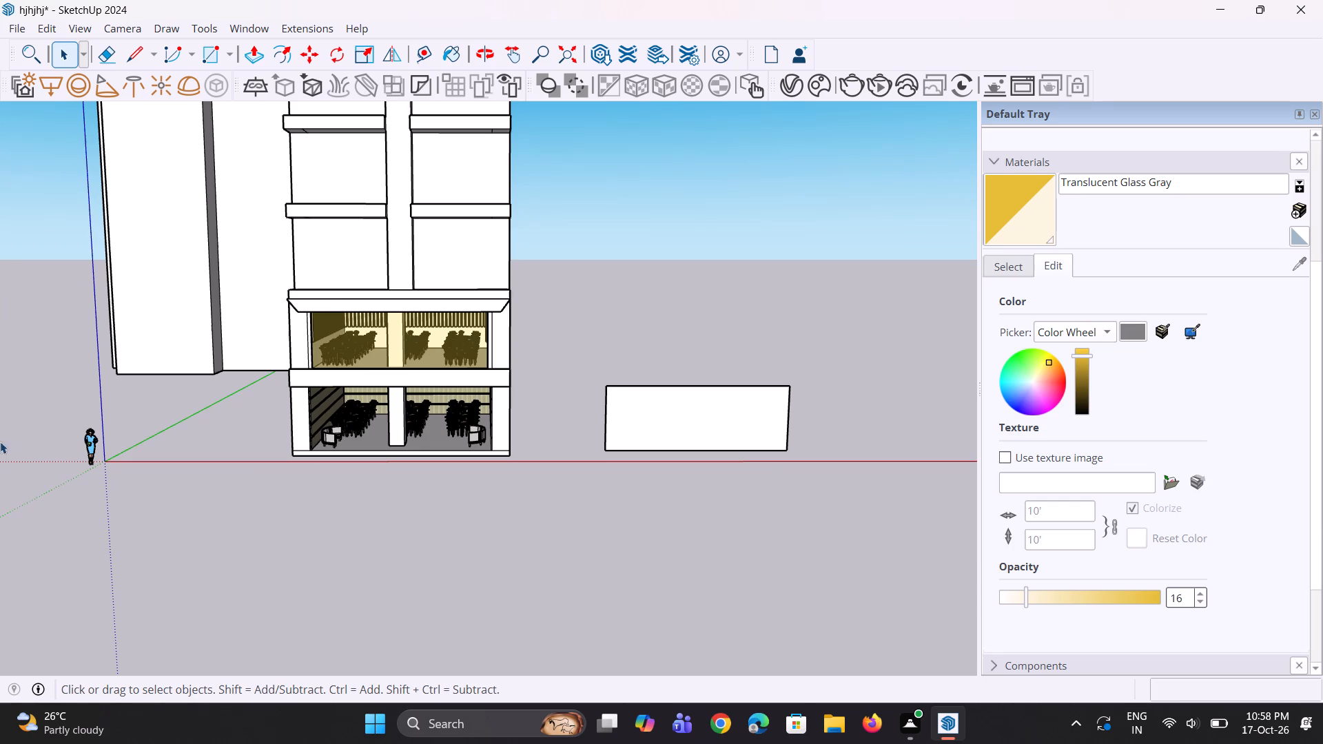
pyautogui.moveTo(615, 426); pyautogui.dragTo(730, 503, button='middle')
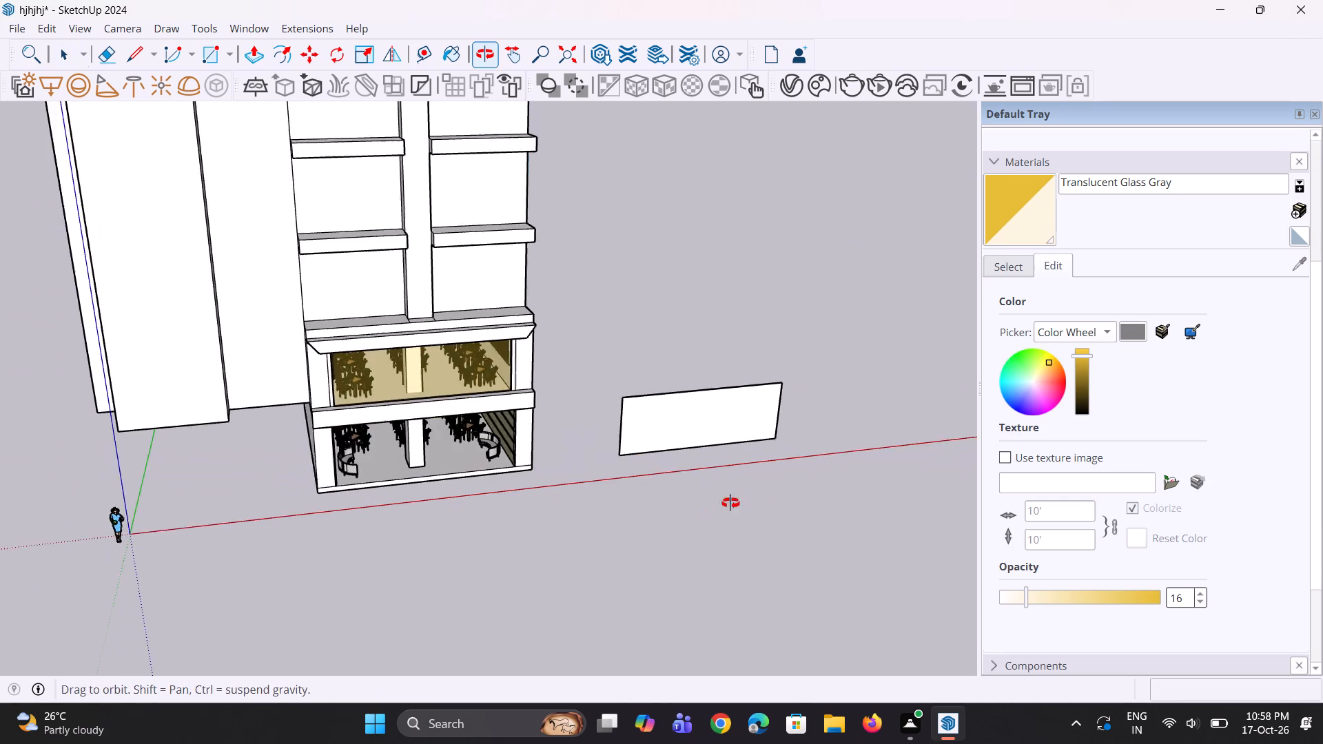
pyautogui.moveTo(730, 503); pyautogui.dragTo(760, 493, button='middle')
pyautogui.scroll(4, 681, 435)
pyautogui.press('p')
pyautogui.click(655, 413)
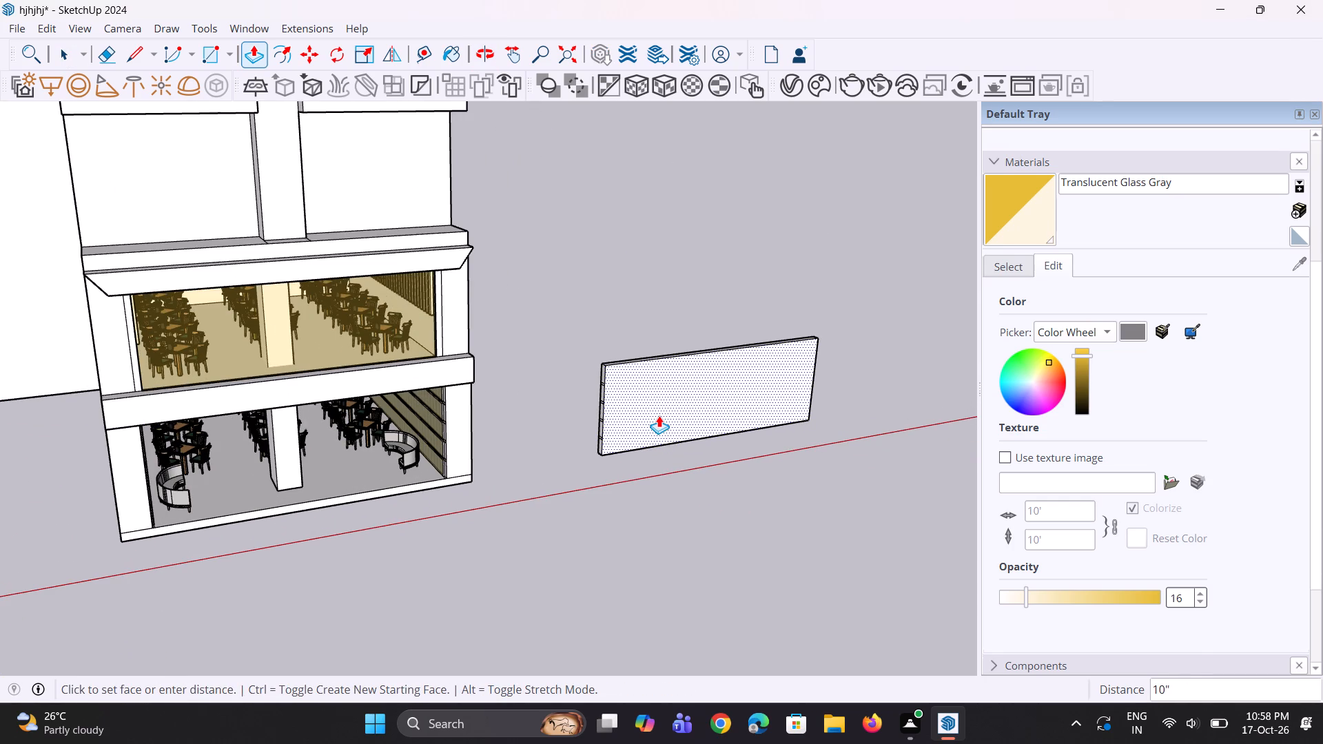
pyautogui.write('6"')
pyautogui.press('Return')
# Erase all the short cross lines on the thin end face of the separate panel nearest the building.
pyautogui.scroll(1, 604, 435)
pyautogui.moveTo(604, 434); pyautogui.dragTo(759, 437, button='middle')
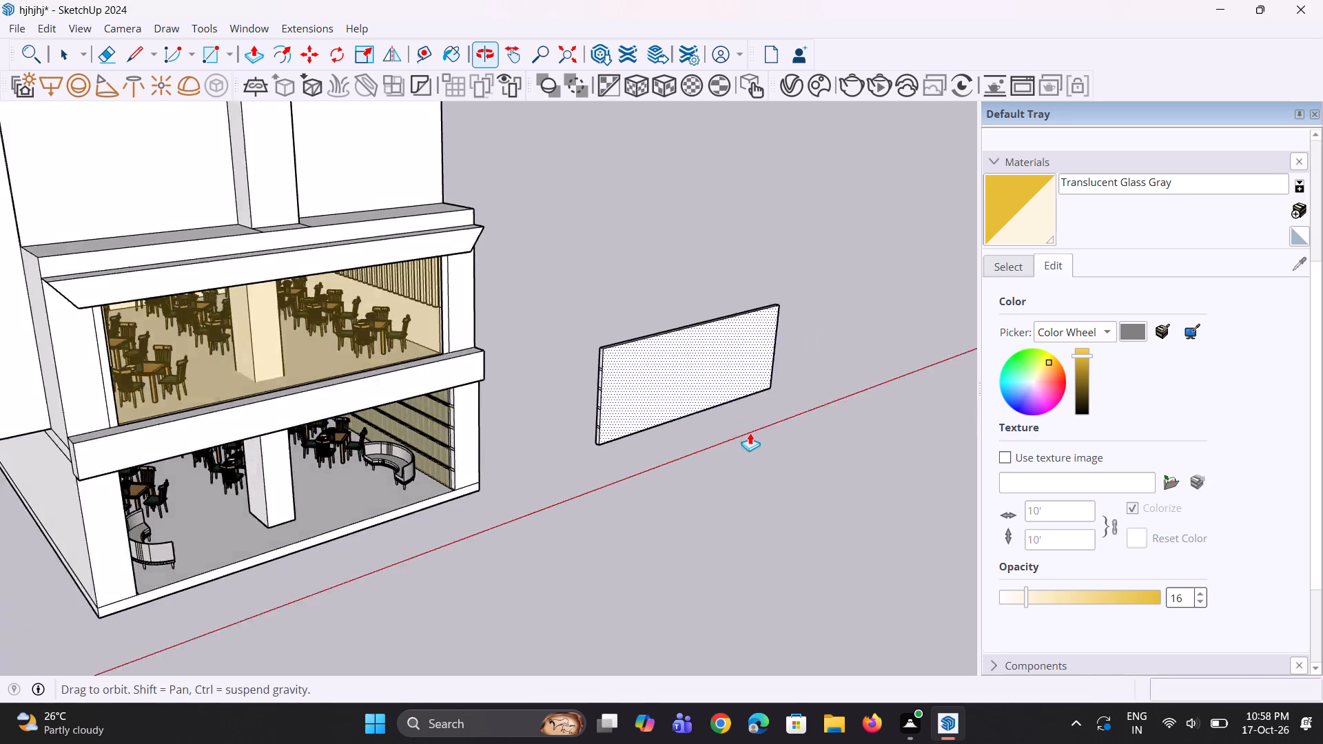
pyautogui.scroll(11, 618, 365)
pyautogui.press('e')
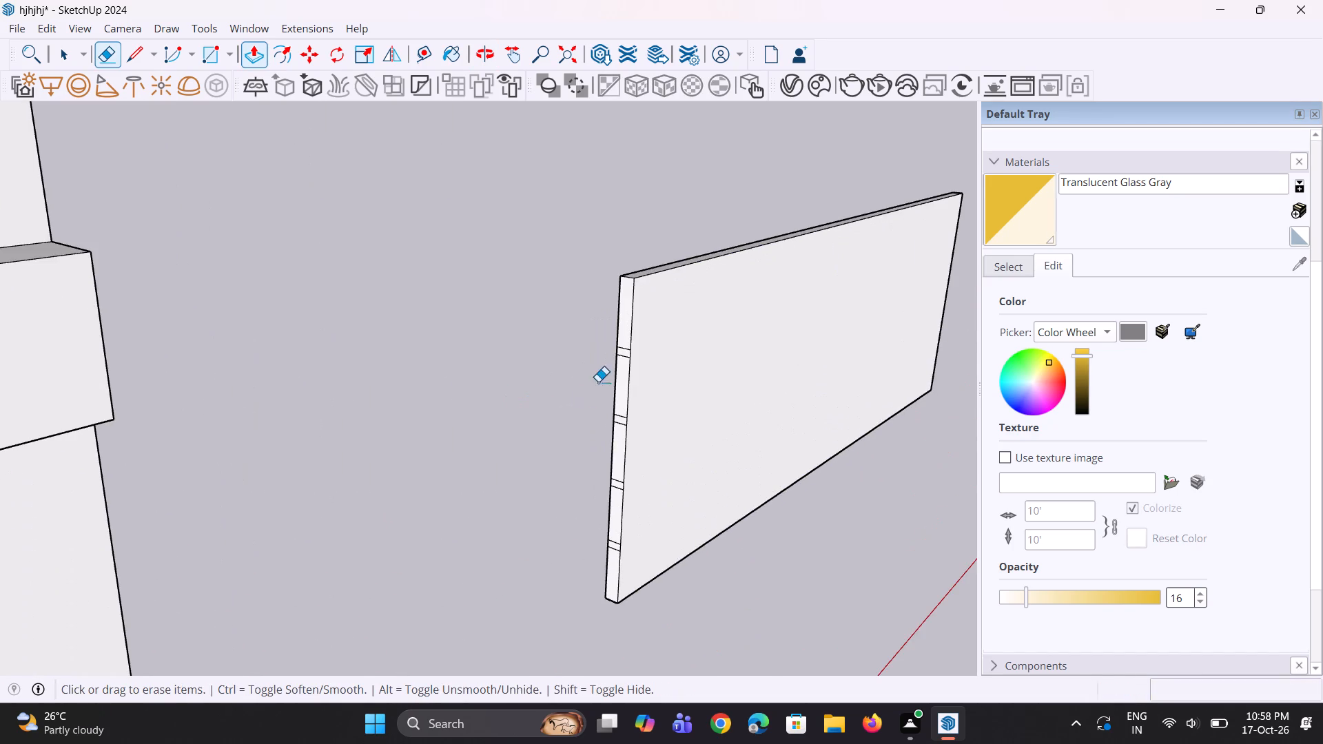
pyautogui.scroll(2, 599, 381)
pyautogui.click(635, 333)
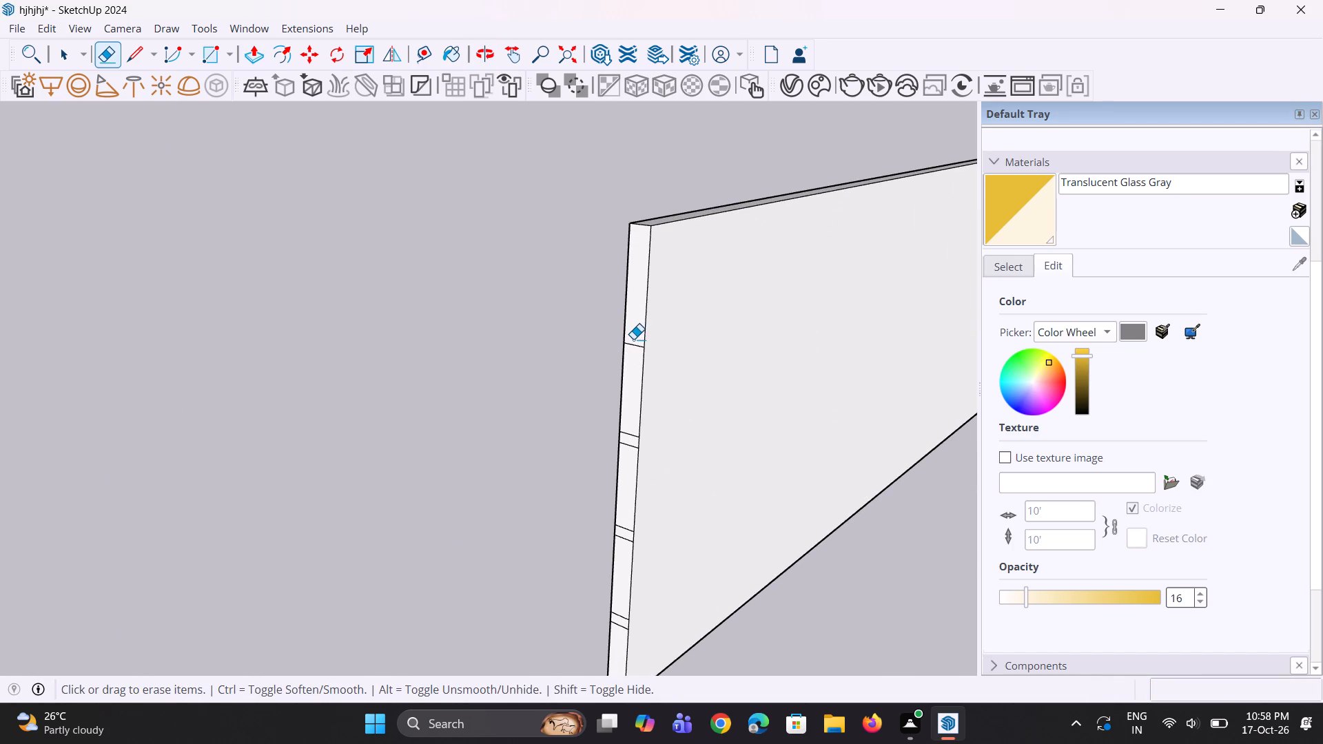
pyautogui.click(633, 344)
pyautogui.click(631, 434)
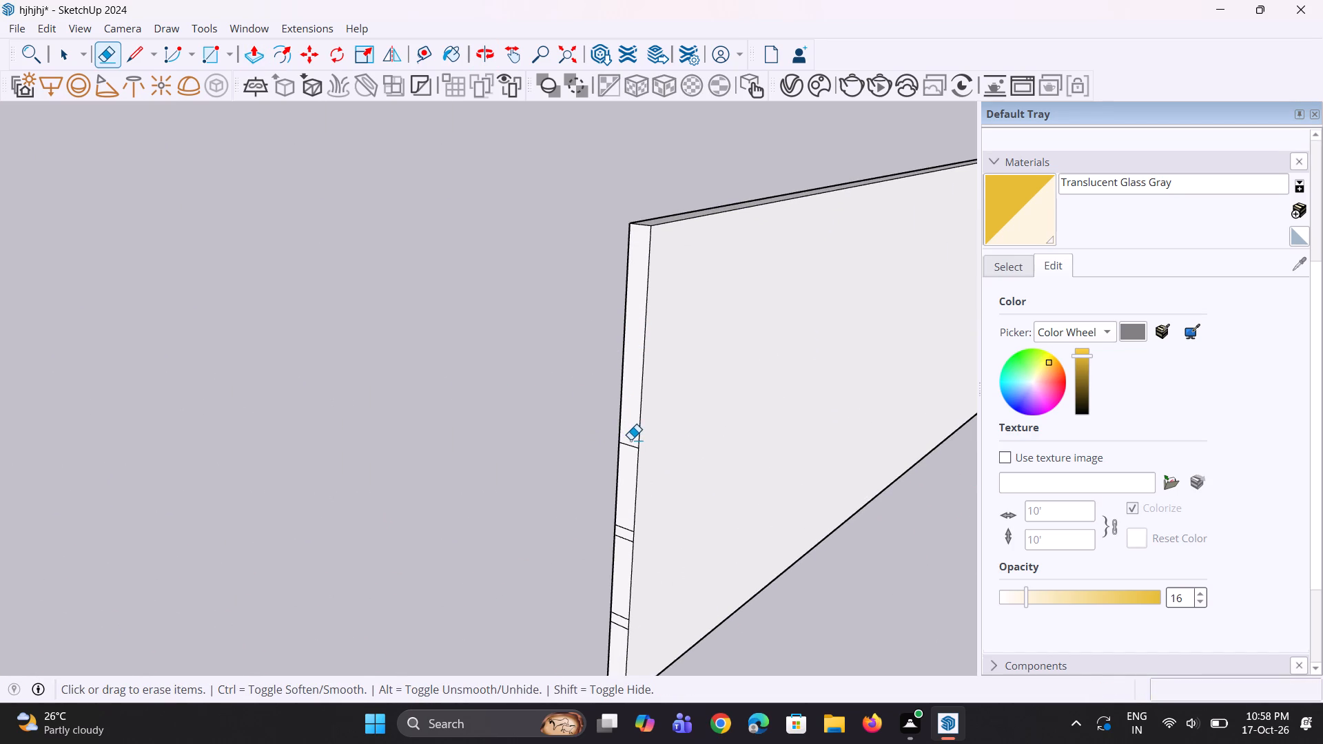
pyautogui.click(630, 442)
pyautogui.scroll(2, 631, 517)
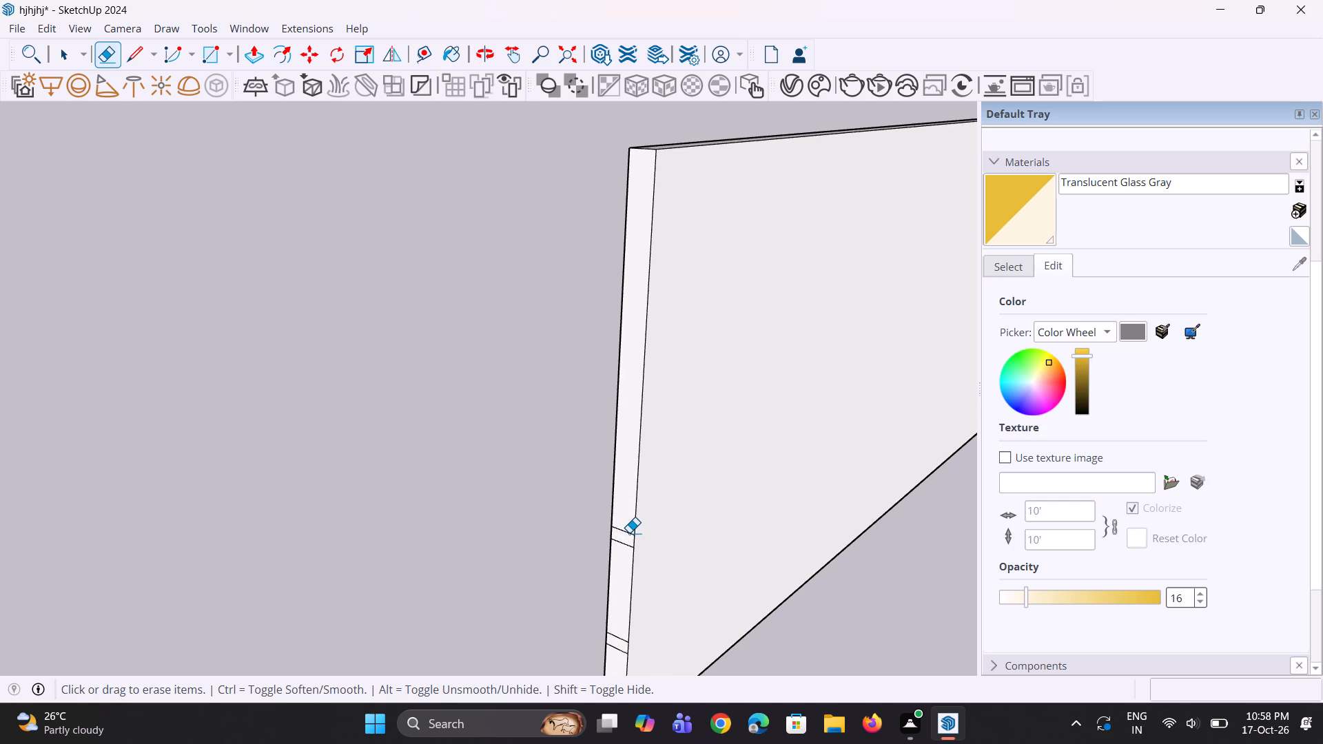
pyautogui.click(629, 533)
pyautogui.click(627, 545)
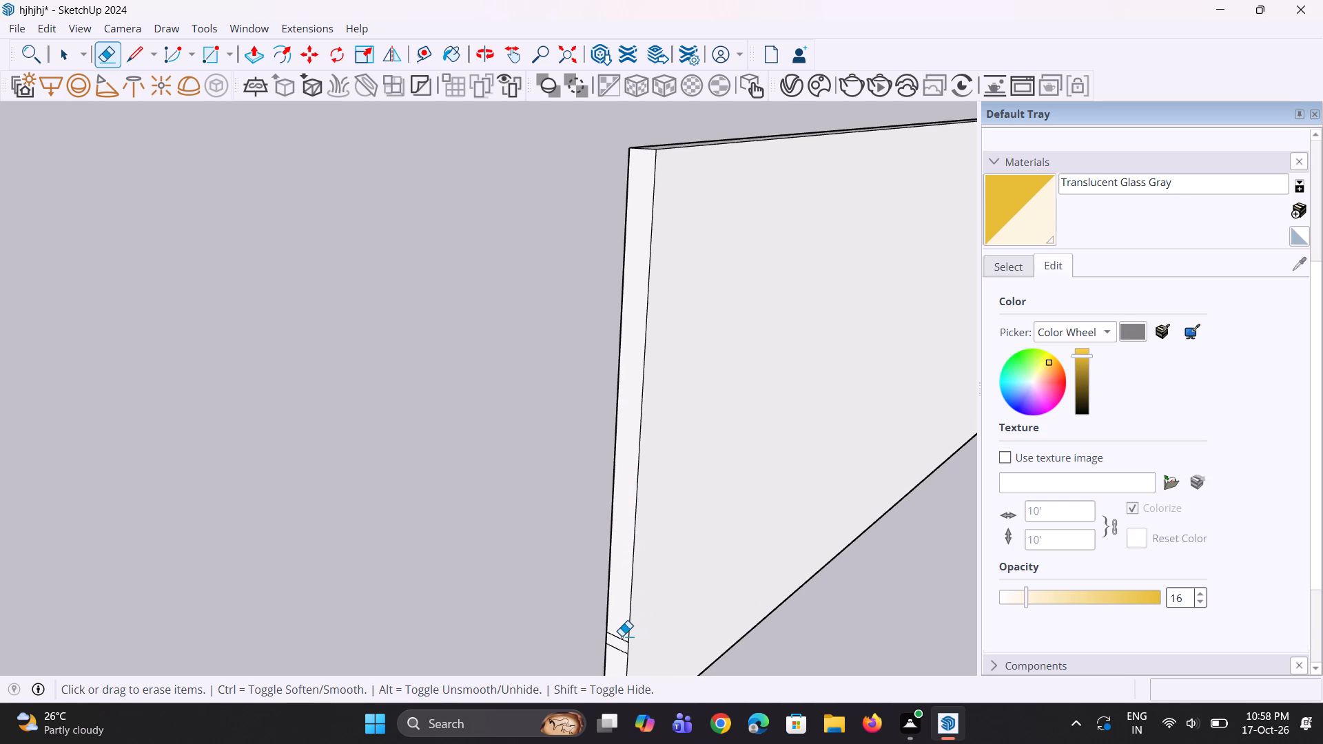
pyautogui.click(622, 636)
pyautogui.click(622, 650)
# Erase all the short cross lines on the panel's opposite thin end face, farthest from the building.
pyautogui.scroll(-8, 622, 589)
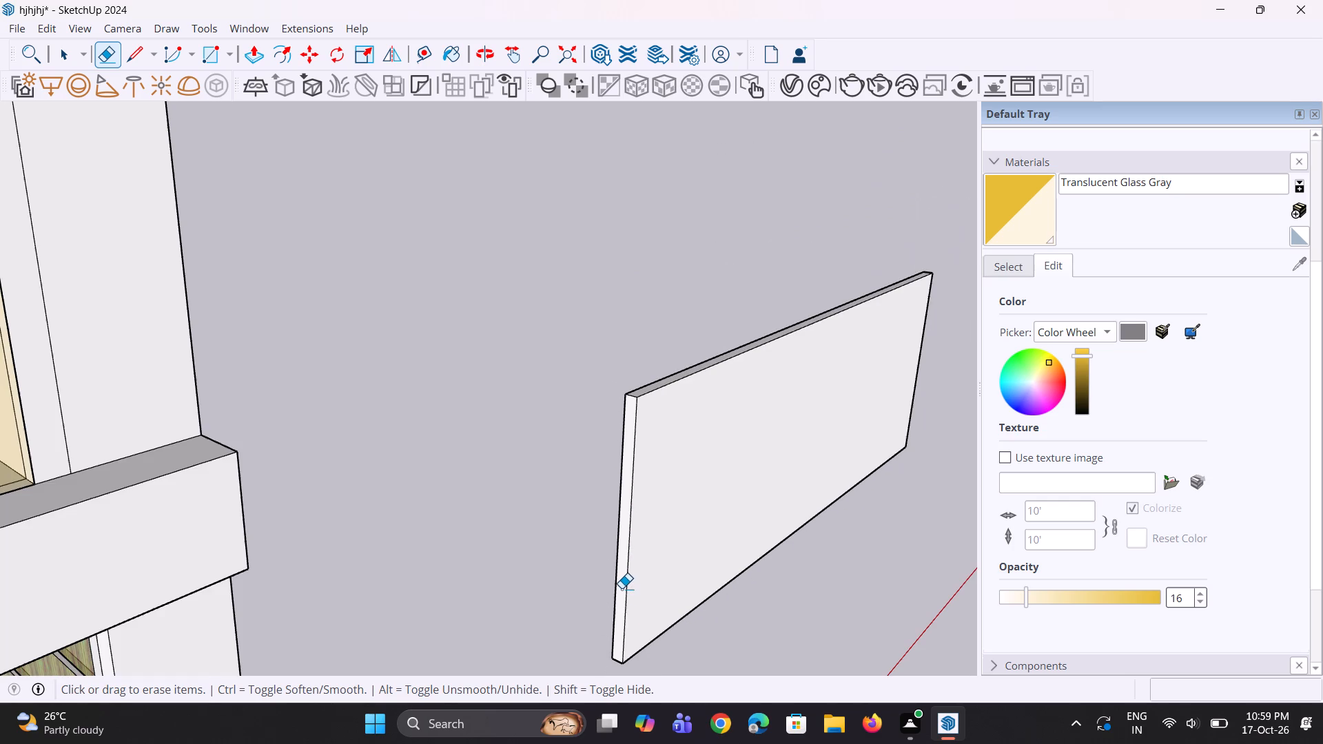
pyautogui.scroll(-8, 535, 462)
pyautogui.moveTo(712, 452); pyautogui.dragTo(681, 453, button='middle')
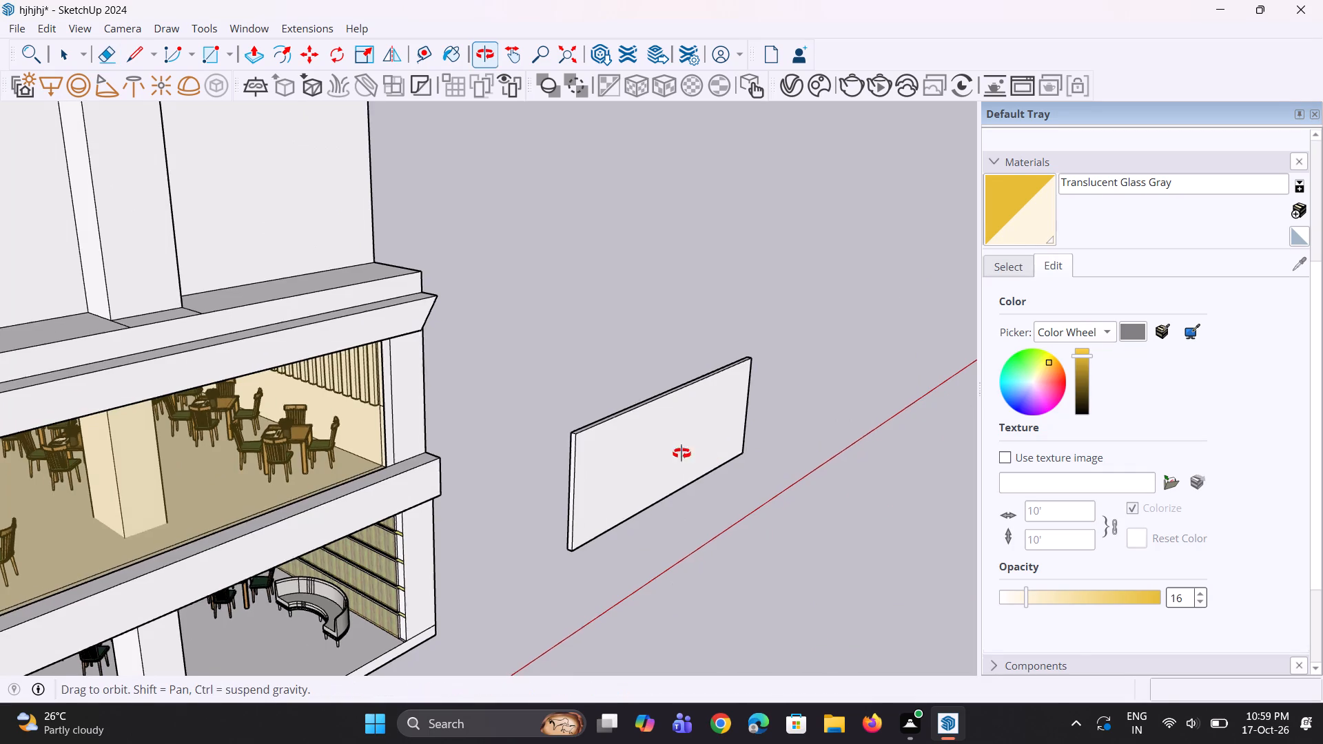
pyautogui.moveTo(681, 453); pyautogui.dragTo(379, 453, button='middle')
pyautogui.scroll(-4, 378, 452)
pyautogui.moveTo(770, 563); pyautogui.dragTo(511, 526, button='middle')
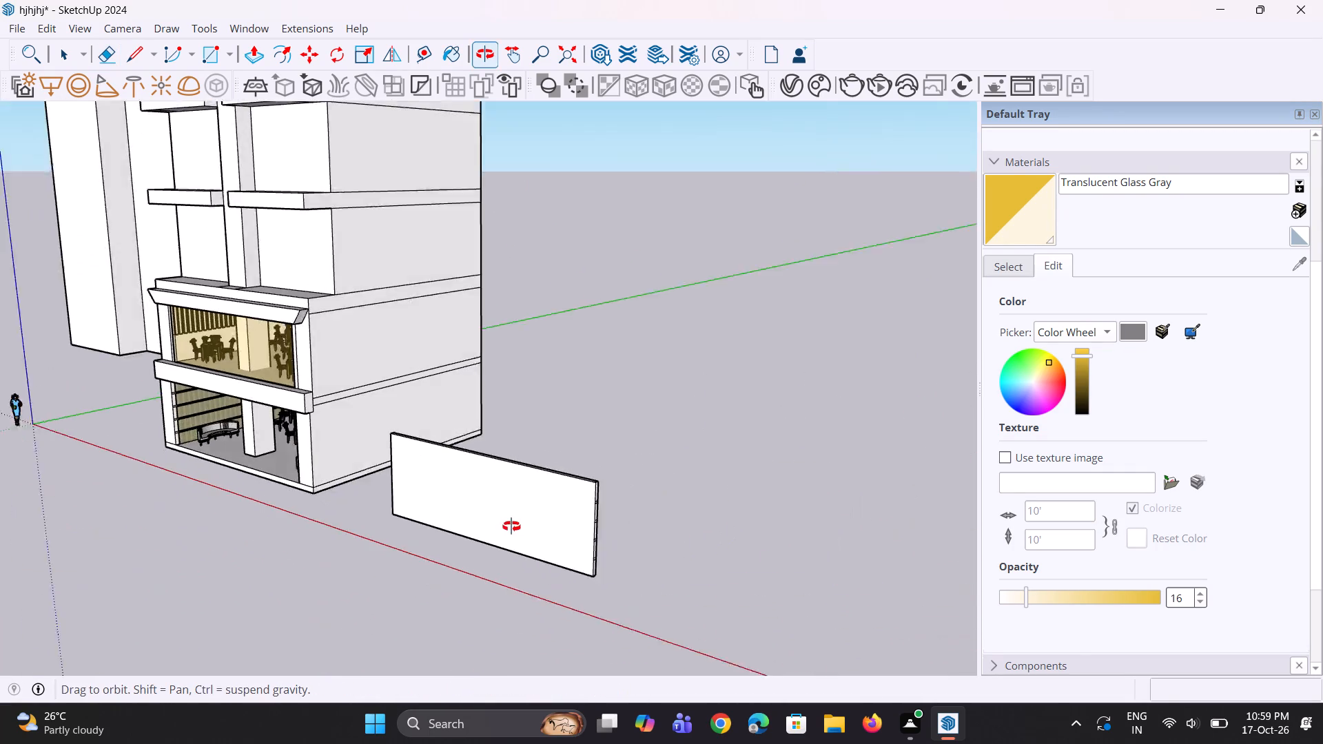
pyautogui.moveTo(511, 526); pyautogui.dragTo(511, 526, button='middle')
pyautogui.scroll(3, 616, 533)
pyautogui.scroll(13, 537, 528)
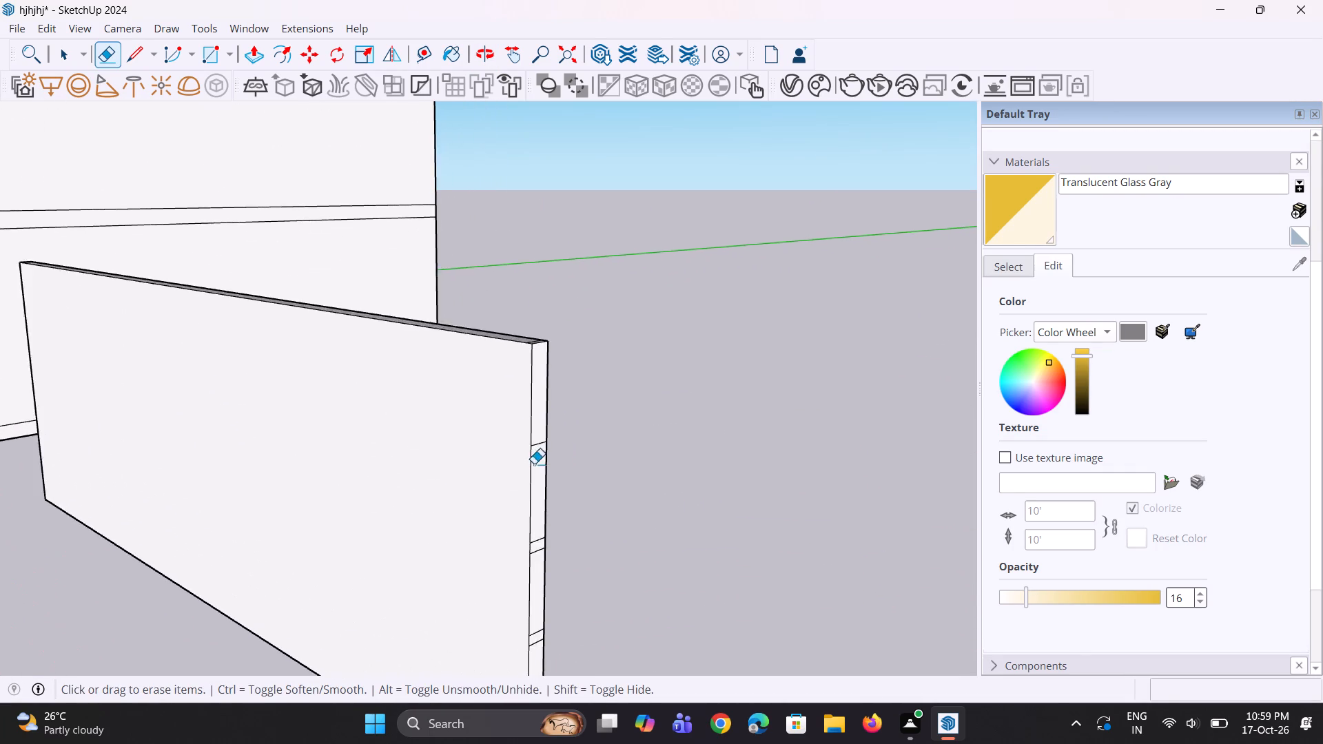
pyautogui.click(543, 437)
pyautogui.click(543, 453)
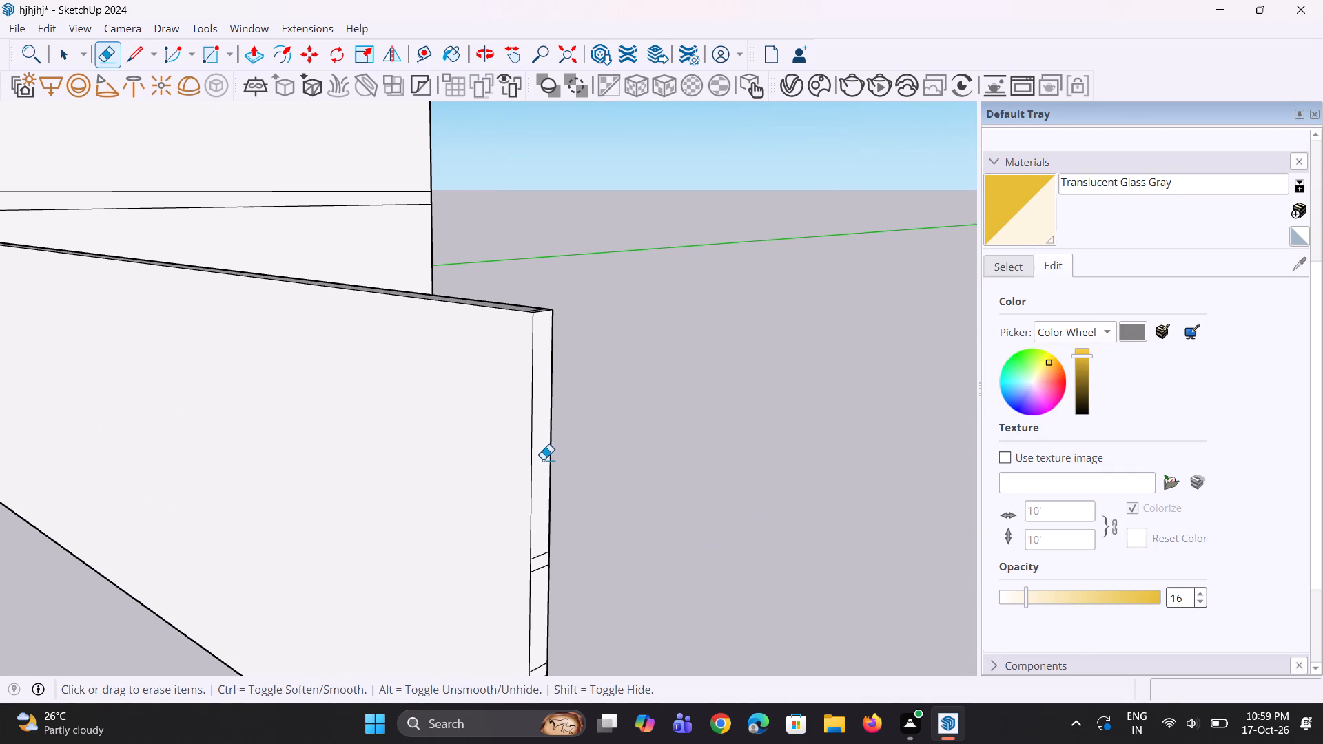
pyautogui.click(545, 557)
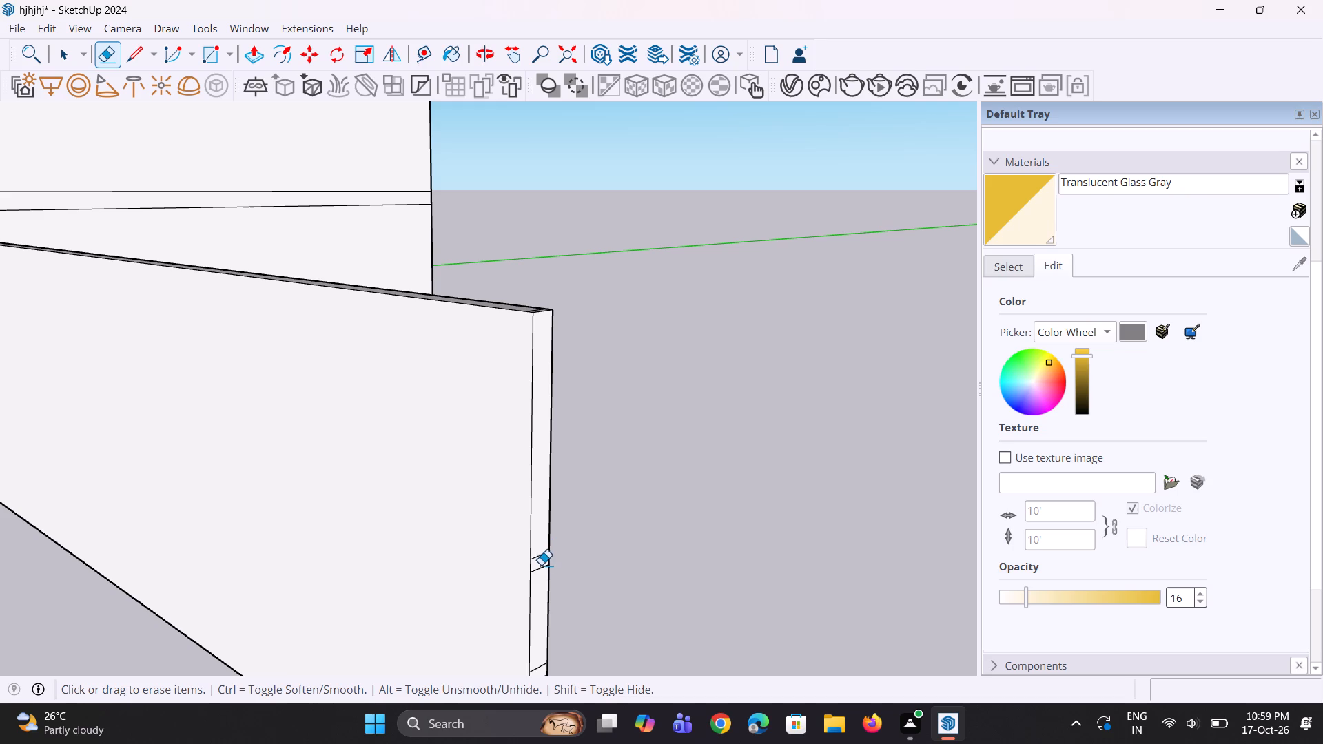
pyautogui.click(538, 558)
pyautogui.click(542, 567)
pyautogui.scroll(-8, 542, 508)
pyautogui.scroll(11, 546, 631)
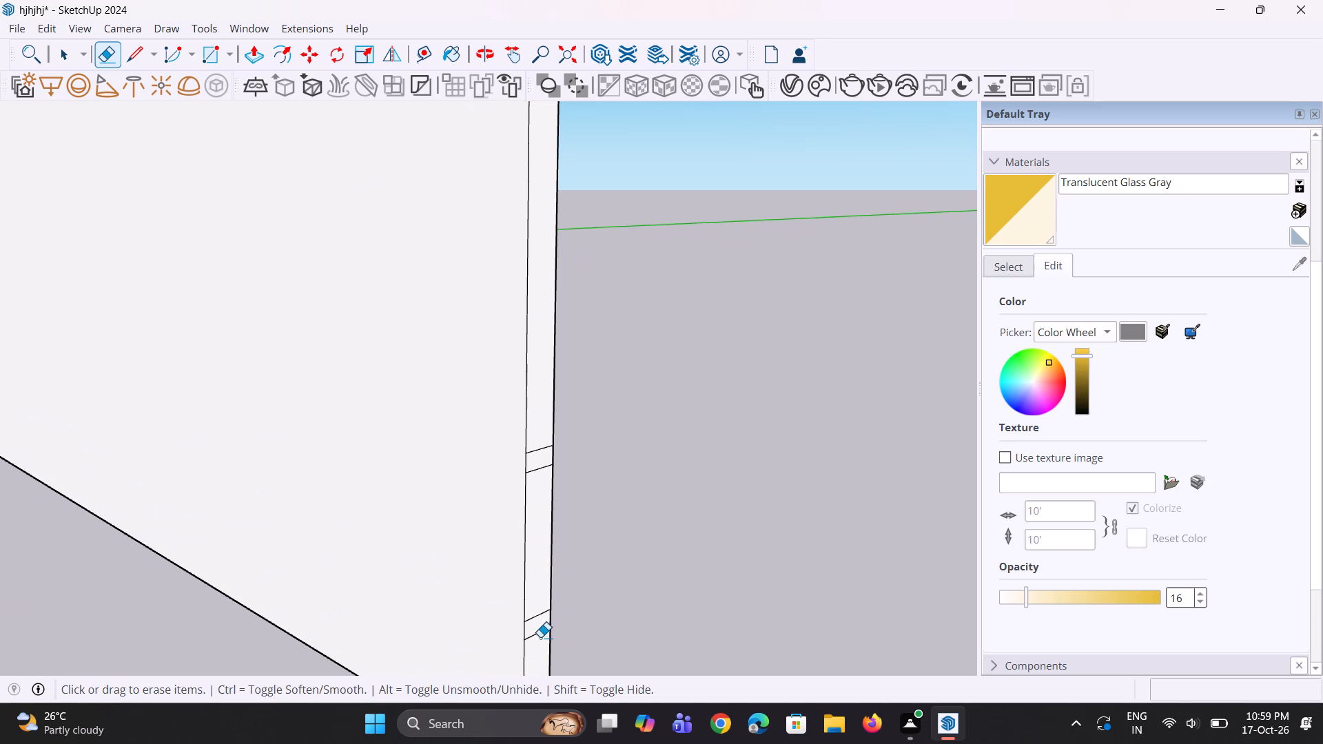
pyautogui.click(539, 637)
pyautogui.click(539, 615)
pyautogui.click(540, 632)
pyautogui.scroll(2, 568, 477)
pyautogui.click(538, 464)
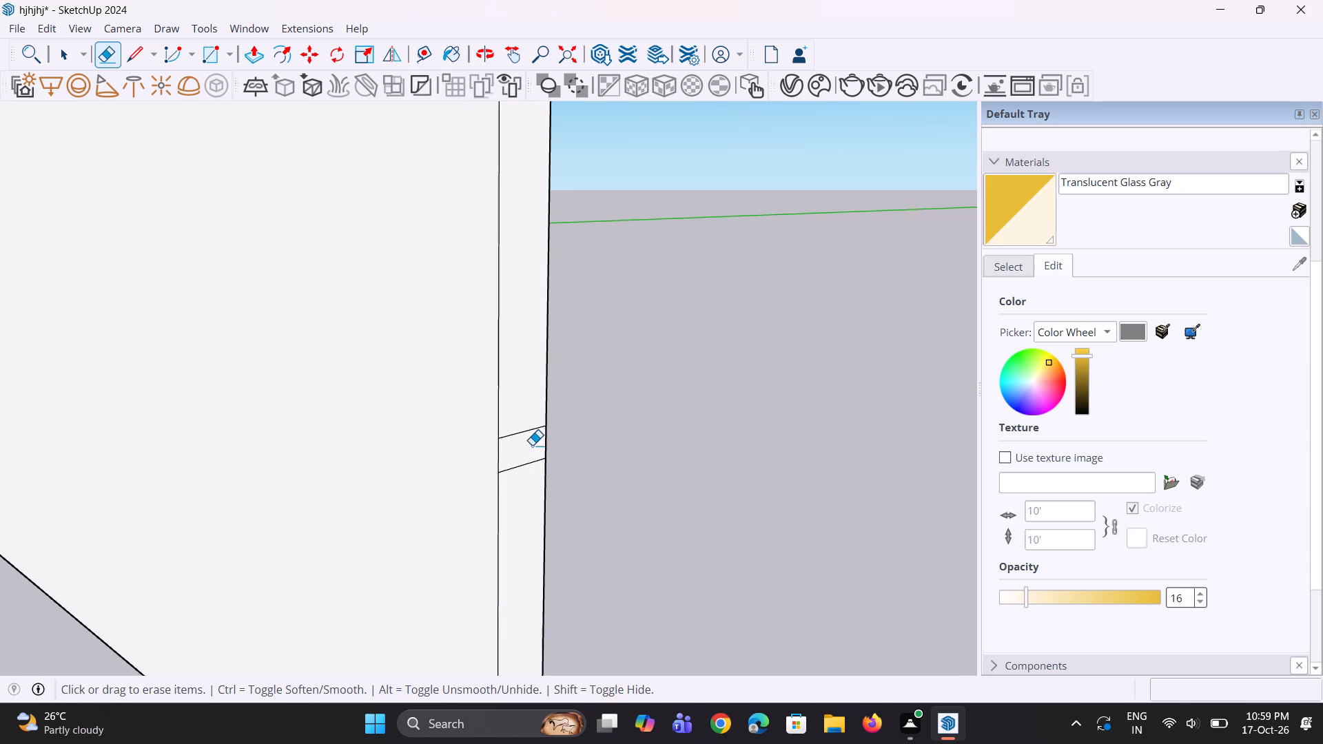
pyautogui.click(532, 429)
pyautogui.click(531, 459)
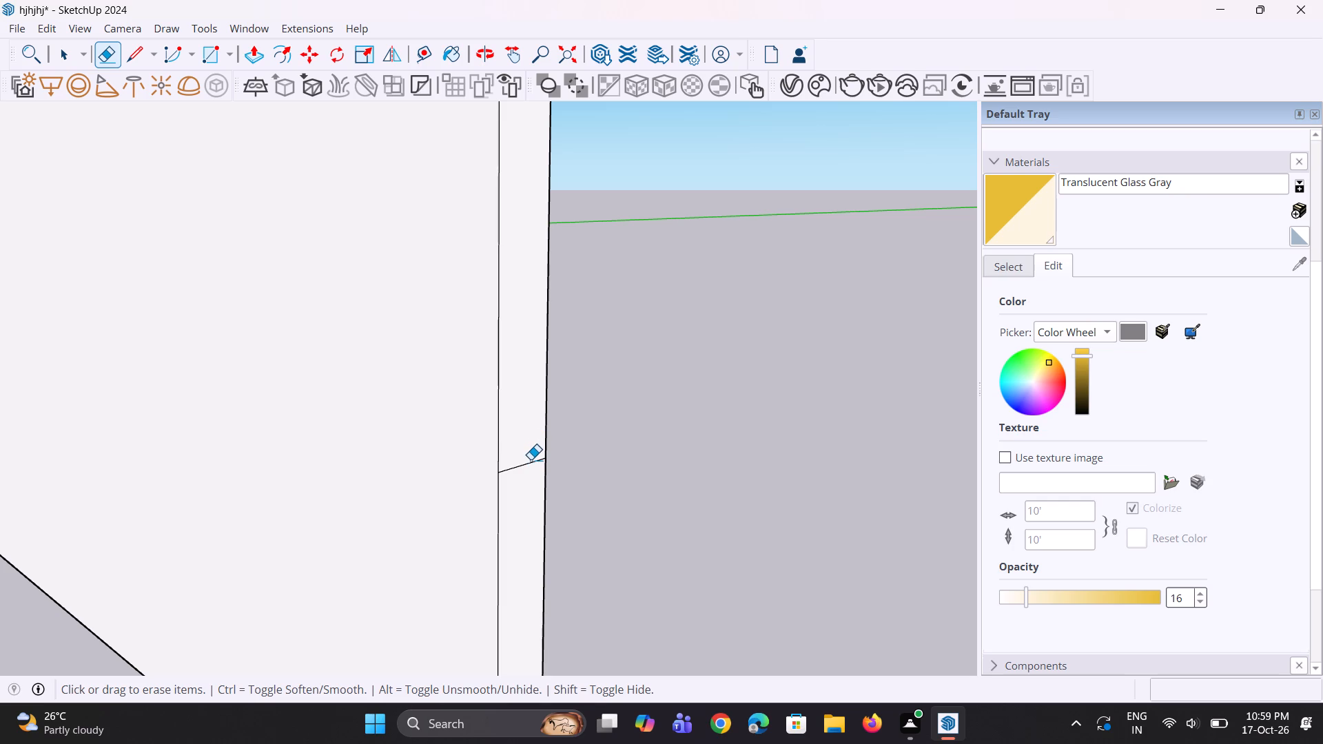
pyautogui.click(532, 462)
pyautogui.scroll(-11, 544, 314)
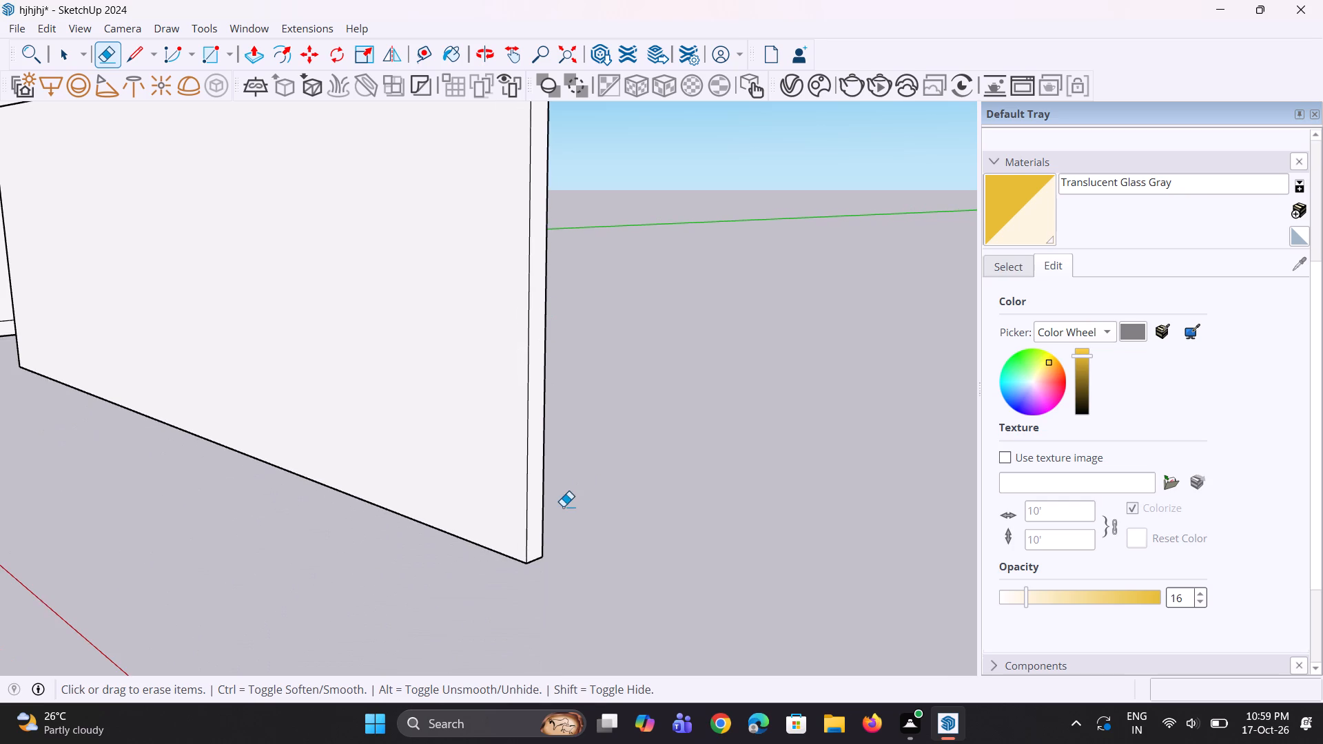
pyautogui.scroll(-5, 561, 508)
pyautogui.moveTo(542, 482); pyautogui.dragTo(689, 466, button='middle')
pyautogui.press('space')
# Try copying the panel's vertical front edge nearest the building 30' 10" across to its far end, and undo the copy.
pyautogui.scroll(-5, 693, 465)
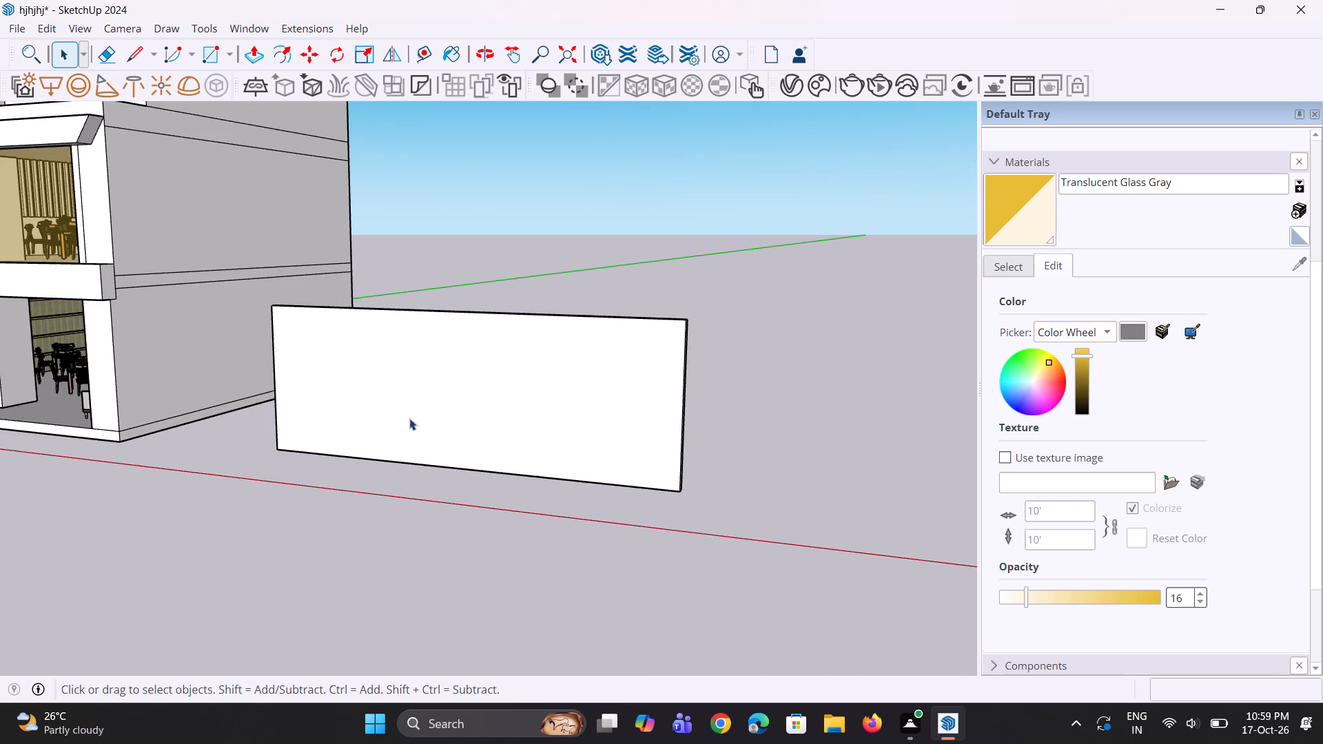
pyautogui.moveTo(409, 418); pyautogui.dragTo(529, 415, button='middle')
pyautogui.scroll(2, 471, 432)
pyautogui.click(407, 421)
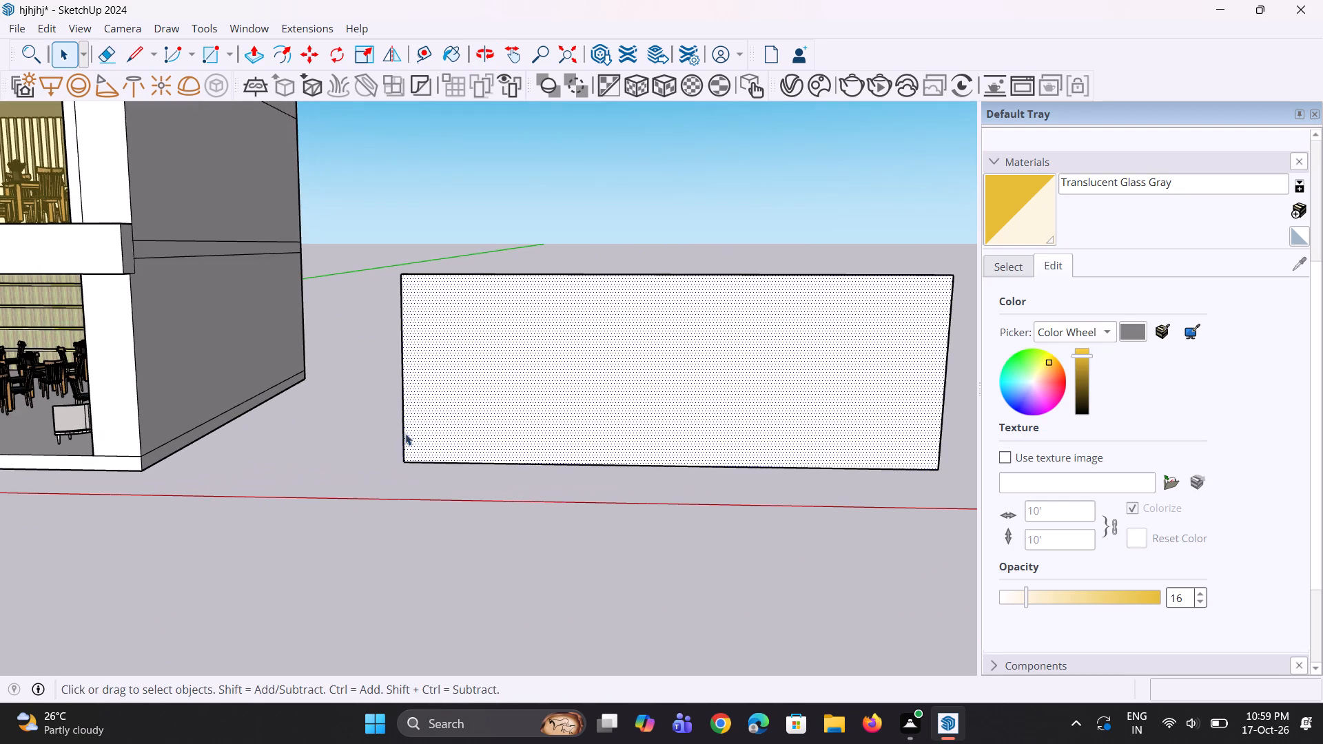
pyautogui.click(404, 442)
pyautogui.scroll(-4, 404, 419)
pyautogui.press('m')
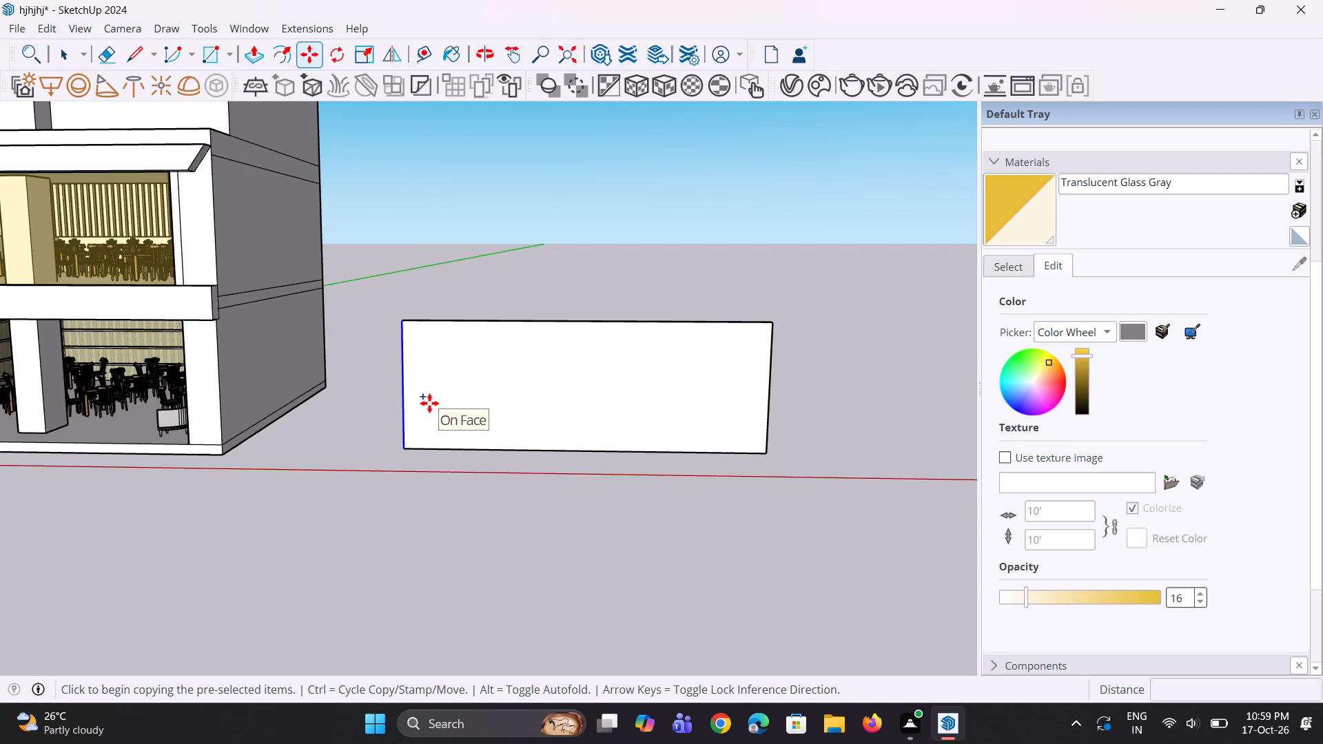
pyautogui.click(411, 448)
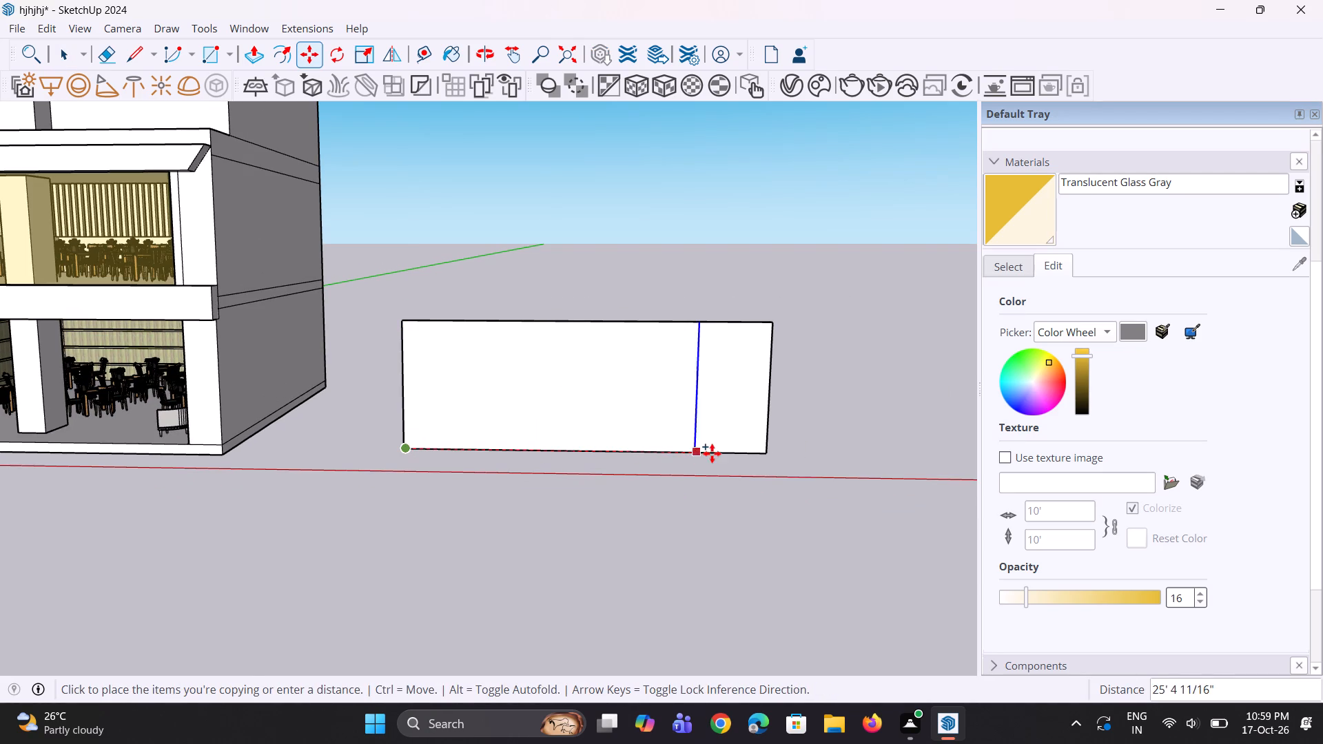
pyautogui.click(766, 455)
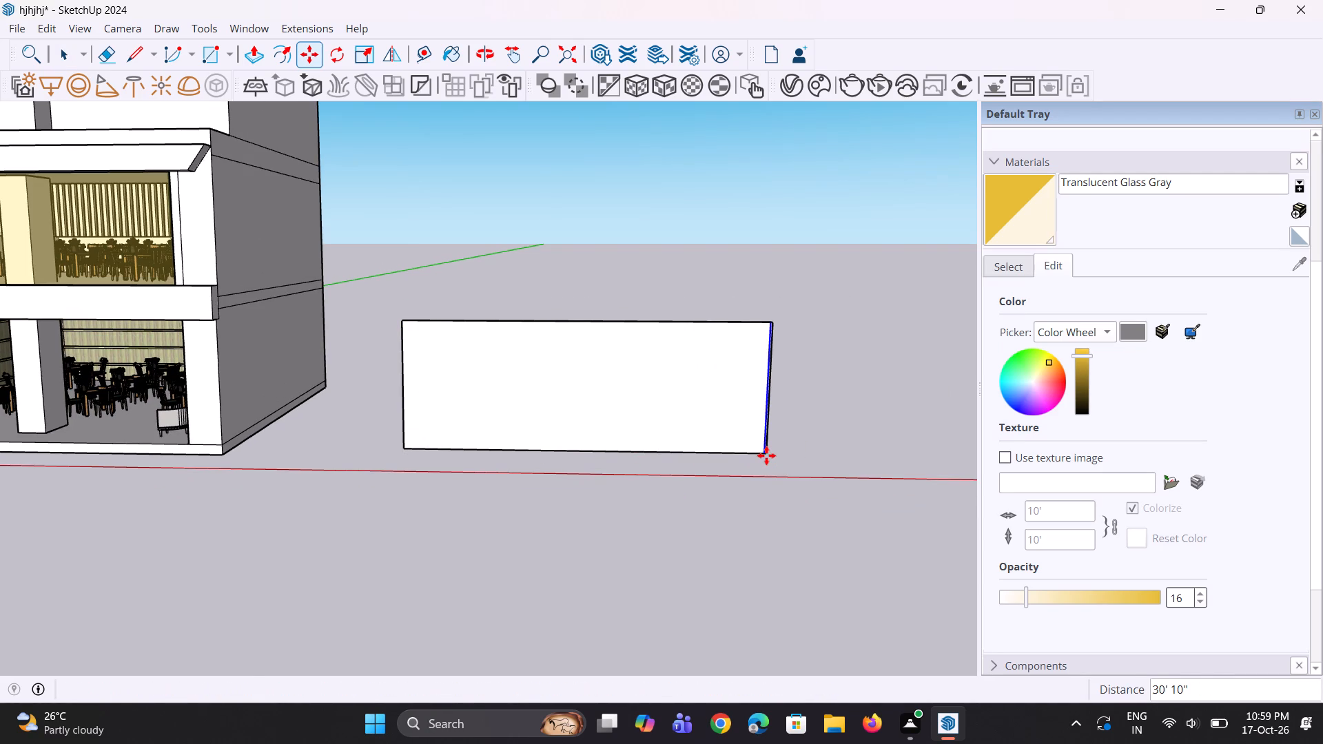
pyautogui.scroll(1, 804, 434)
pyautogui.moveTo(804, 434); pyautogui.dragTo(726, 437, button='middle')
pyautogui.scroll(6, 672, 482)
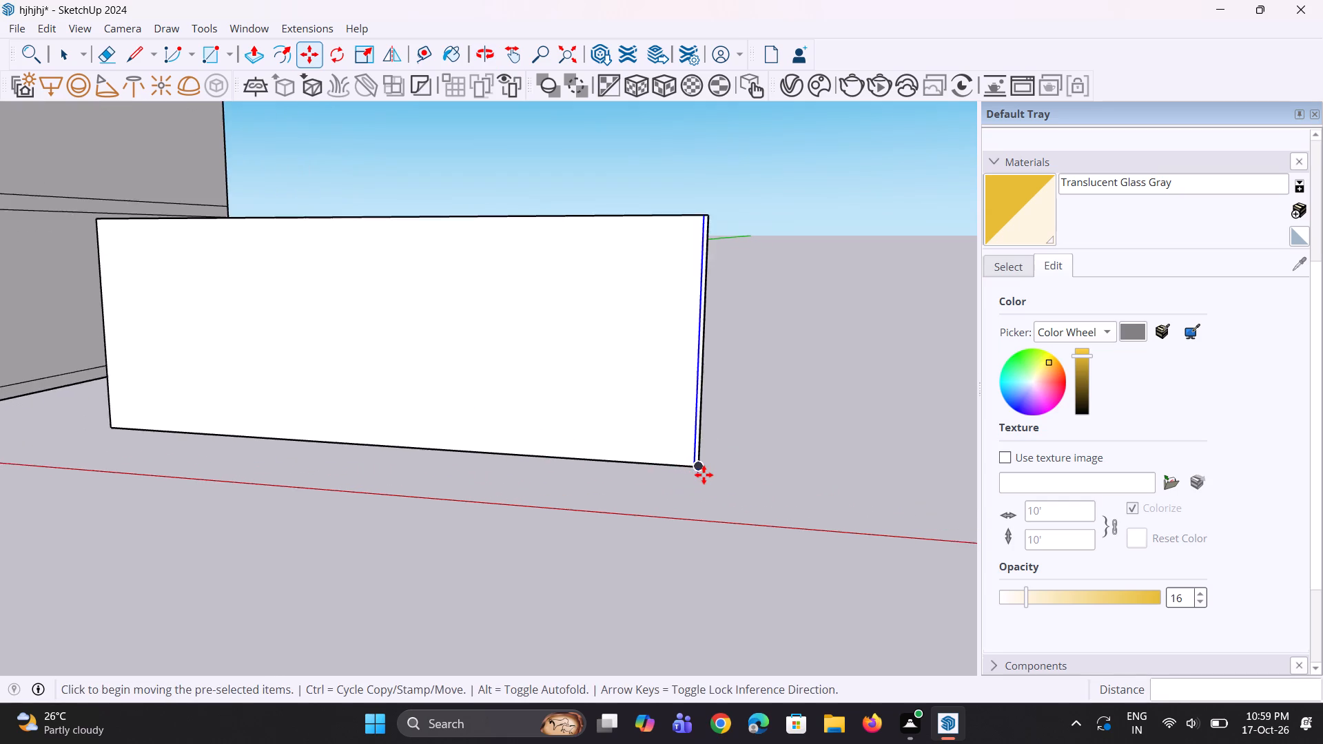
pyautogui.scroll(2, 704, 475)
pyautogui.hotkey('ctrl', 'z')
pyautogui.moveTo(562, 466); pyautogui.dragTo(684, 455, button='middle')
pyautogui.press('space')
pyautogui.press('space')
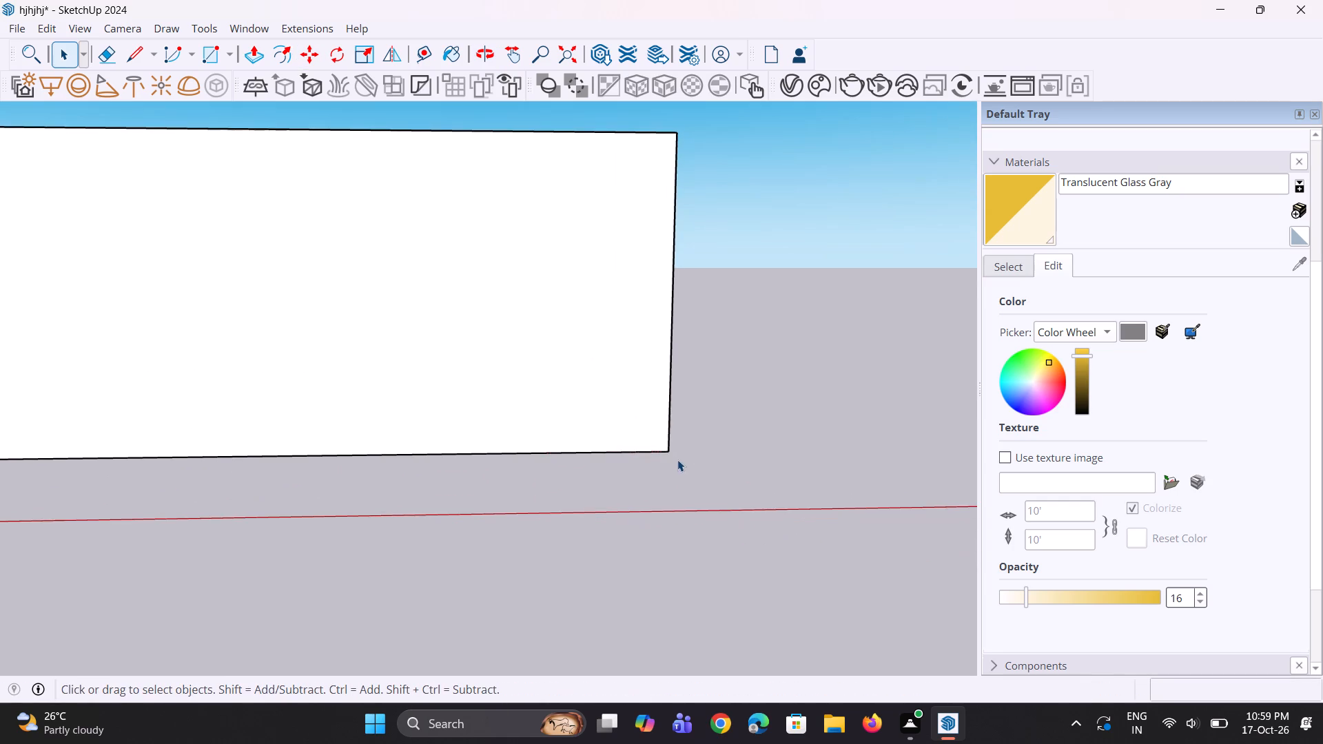
# Copy the panel's vertical front edge nearest the building 31' to its far end, dividing the distance by 2 for a centre line.
pyautogui.scroll(-4, 677, 459)
pyautogui.scroll(-4, 233, 497)
pyautogui.scroll(5, 0, 453)
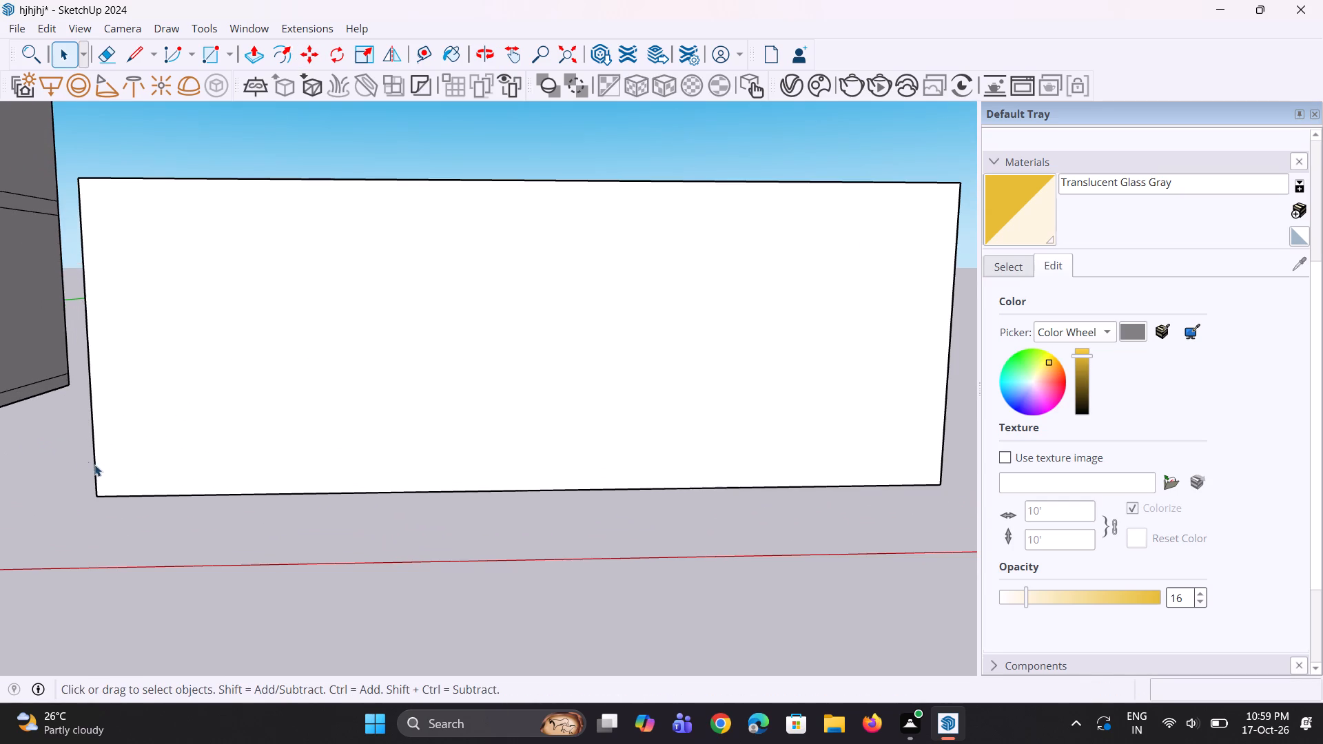
pyautogui.click(96, 466)
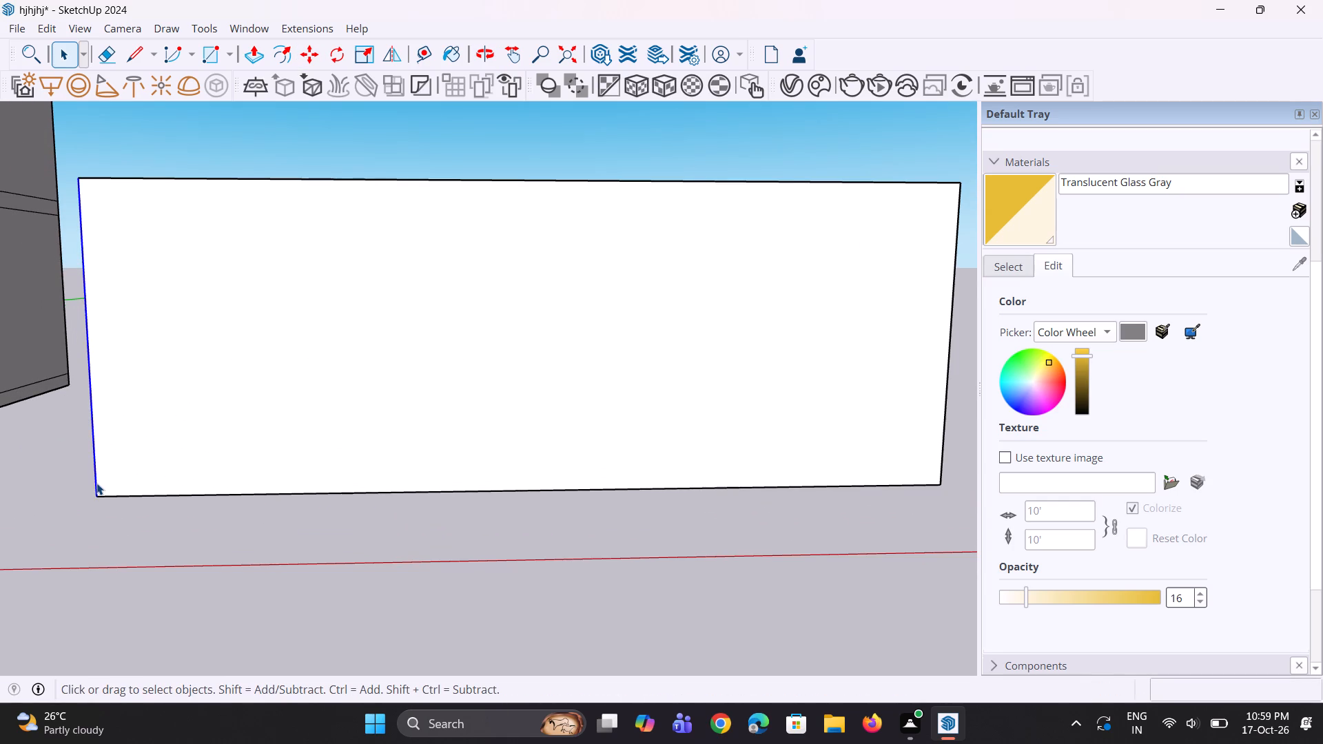
pyautogui.press('m')
pyautogui.click(96, 493)
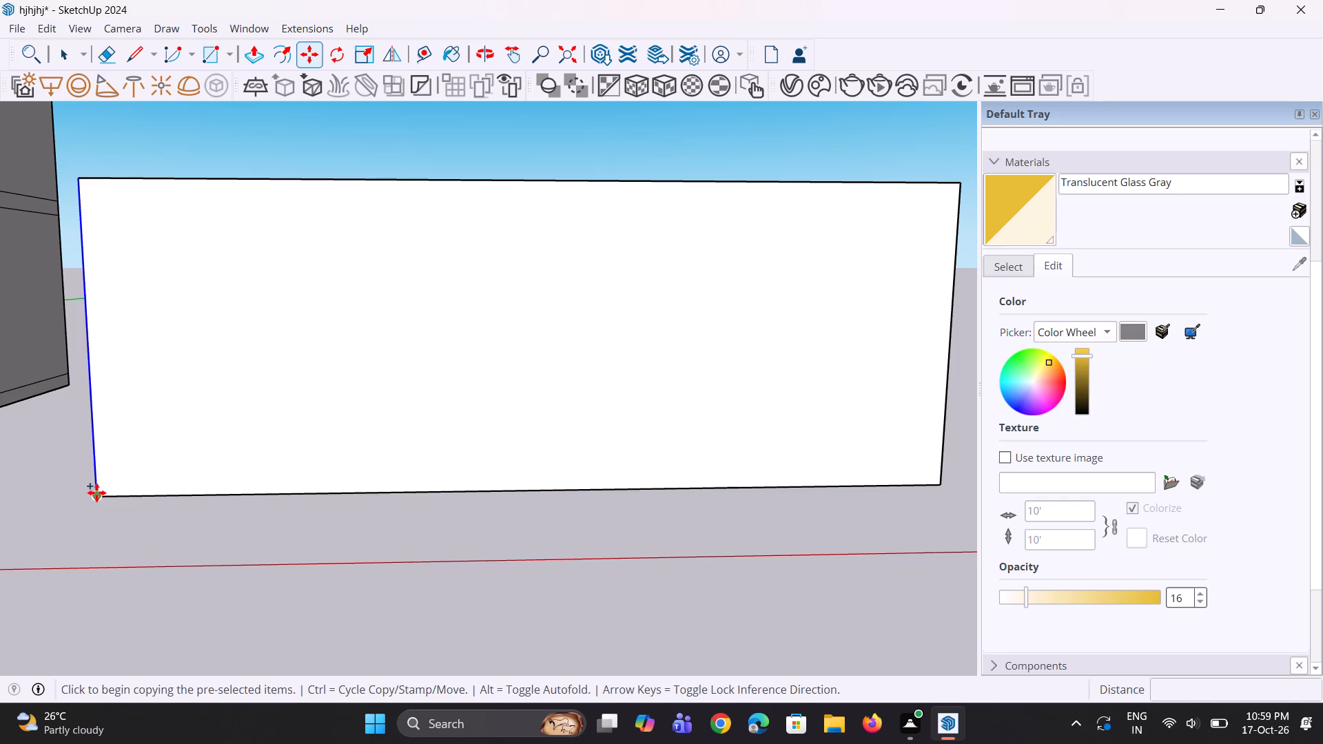
pyautogui.scroll(-5, 198, 493)
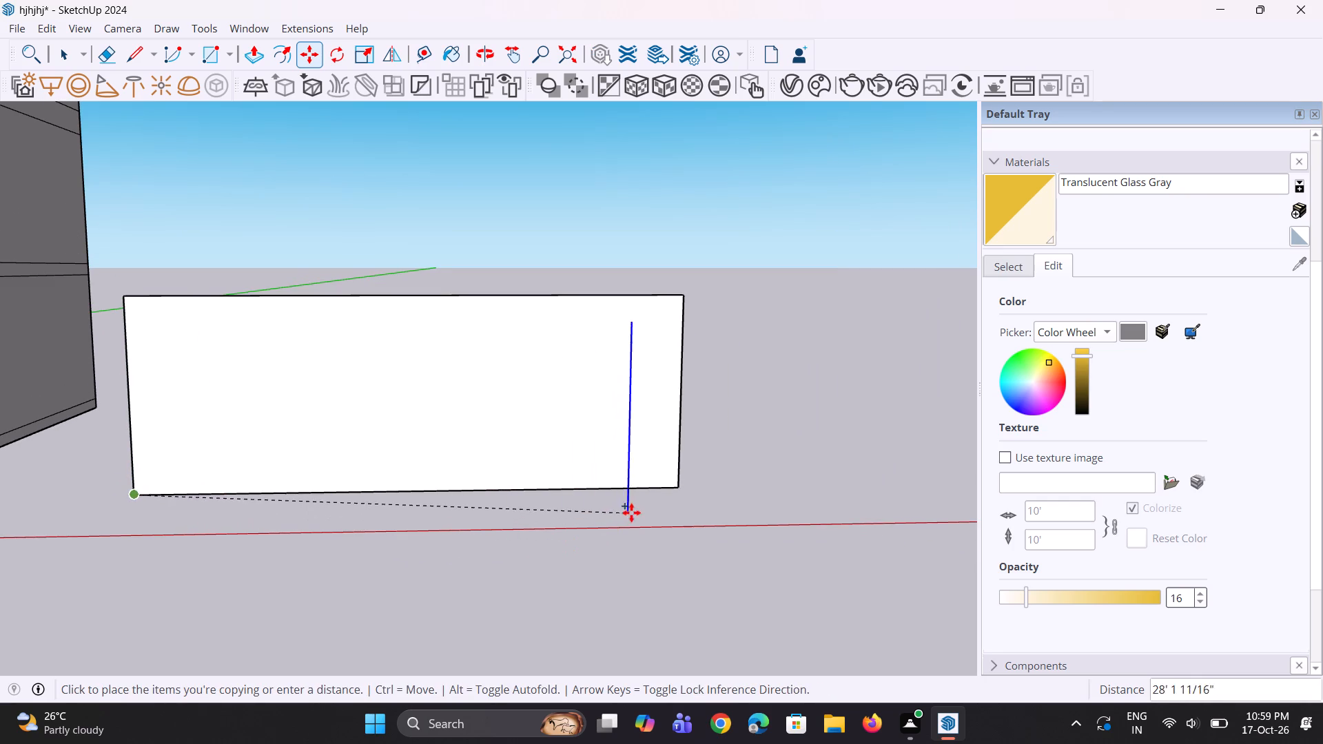
pyautogui.click(678, 493)
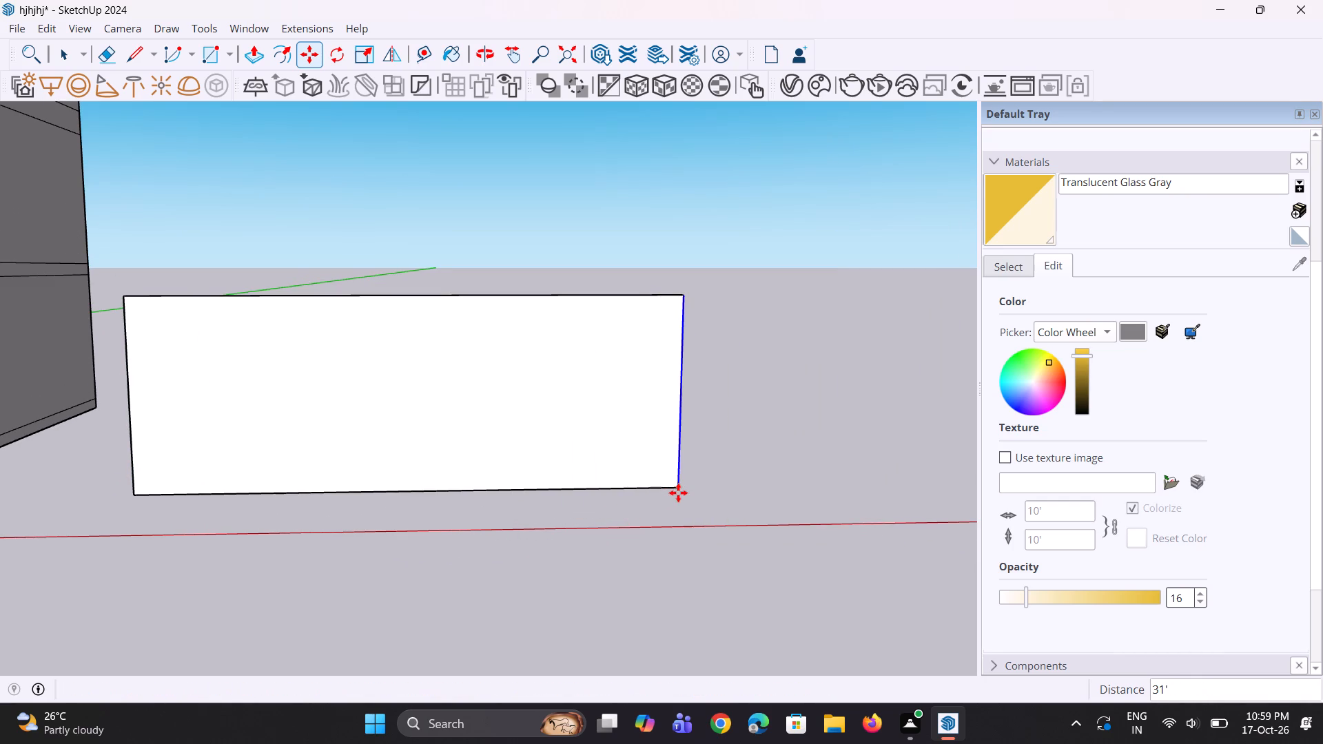
pyautogui.write('/2')
pyautogui.press('Return')
pyautogui.scroll(2, 498, 488)
pyautogui.press('space')
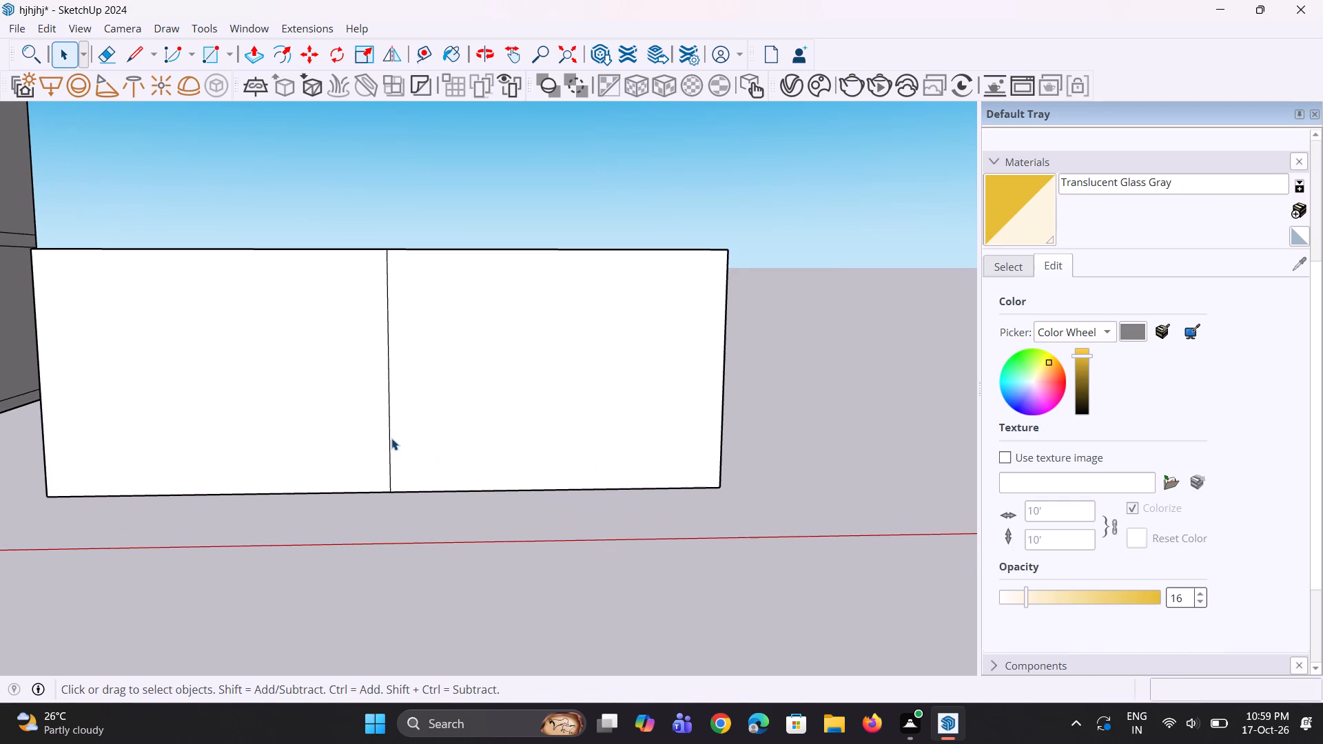
# Copy the centre line on the panel's front face a short, equal distance to each side.
pyautogui.click(390, 438)
pyautogui.scroll(1, 389, 497)
pyautogui.press('m')
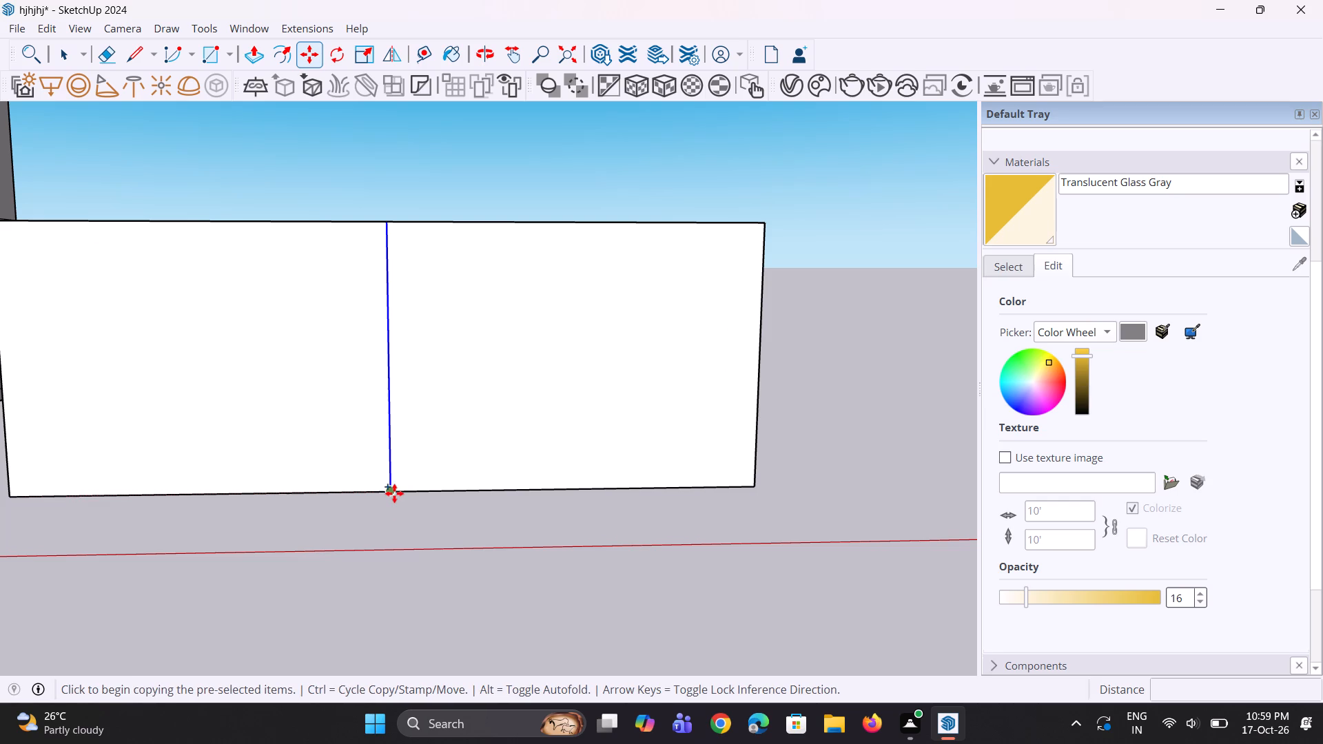
pyautogui.click(394, 493)
pyautogui.click(409, 489)
pyautogui.press('space')
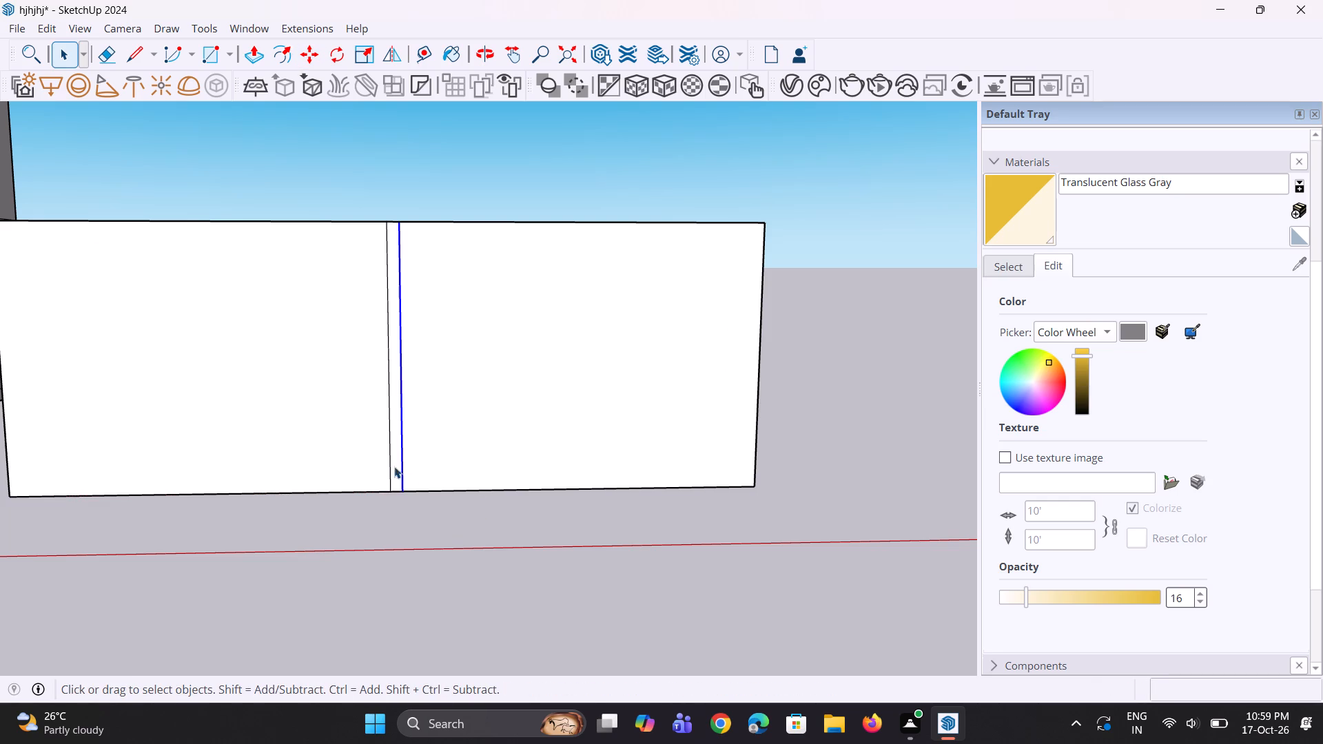
pyautogui.click(389, 463)
pyautogui.press('m')
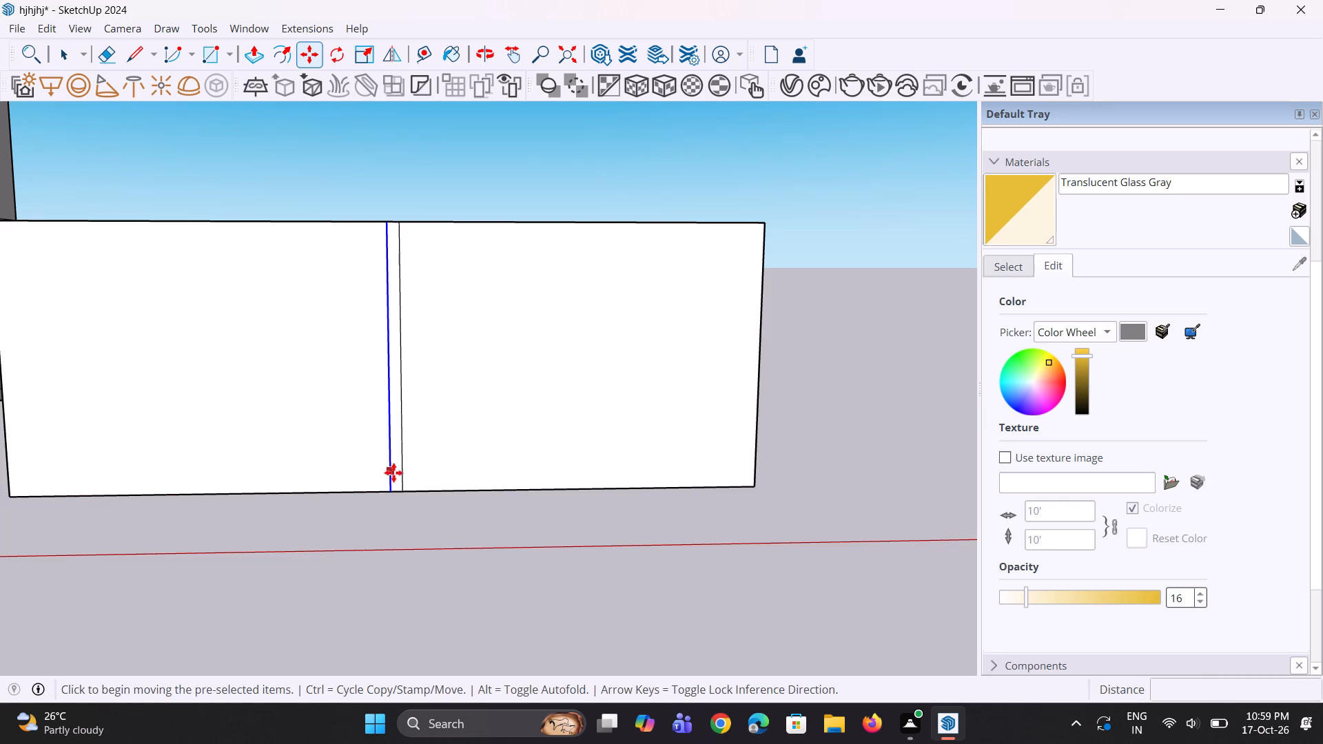
pyautogui.click(392, 490)
pyautogui.click(379, 490)
pyautogui.press('space')
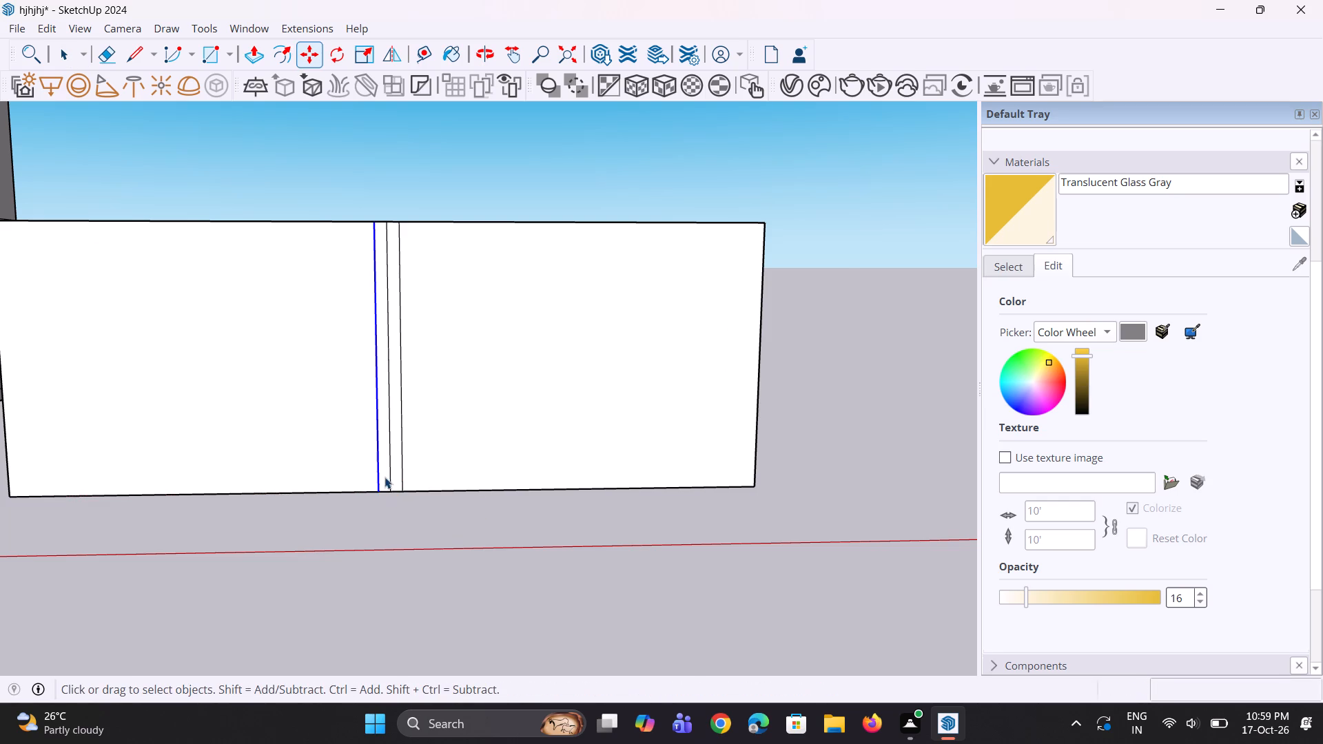
# Delete the original centre line between the two copied lines, leaving one narrow vertical strip on the panel.
pyautogui.scroll(2, 386, 468)
pyautogui.click(391, 466)
pyautogui.press('Delete')
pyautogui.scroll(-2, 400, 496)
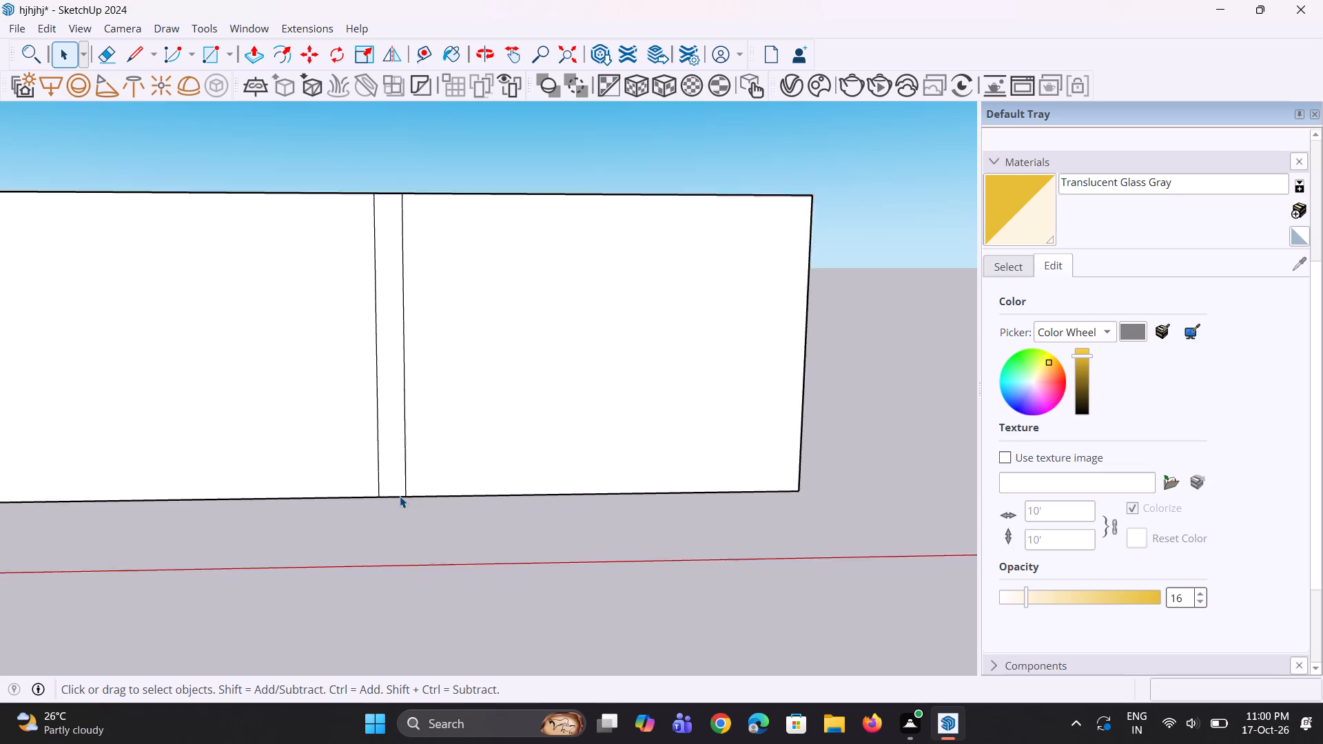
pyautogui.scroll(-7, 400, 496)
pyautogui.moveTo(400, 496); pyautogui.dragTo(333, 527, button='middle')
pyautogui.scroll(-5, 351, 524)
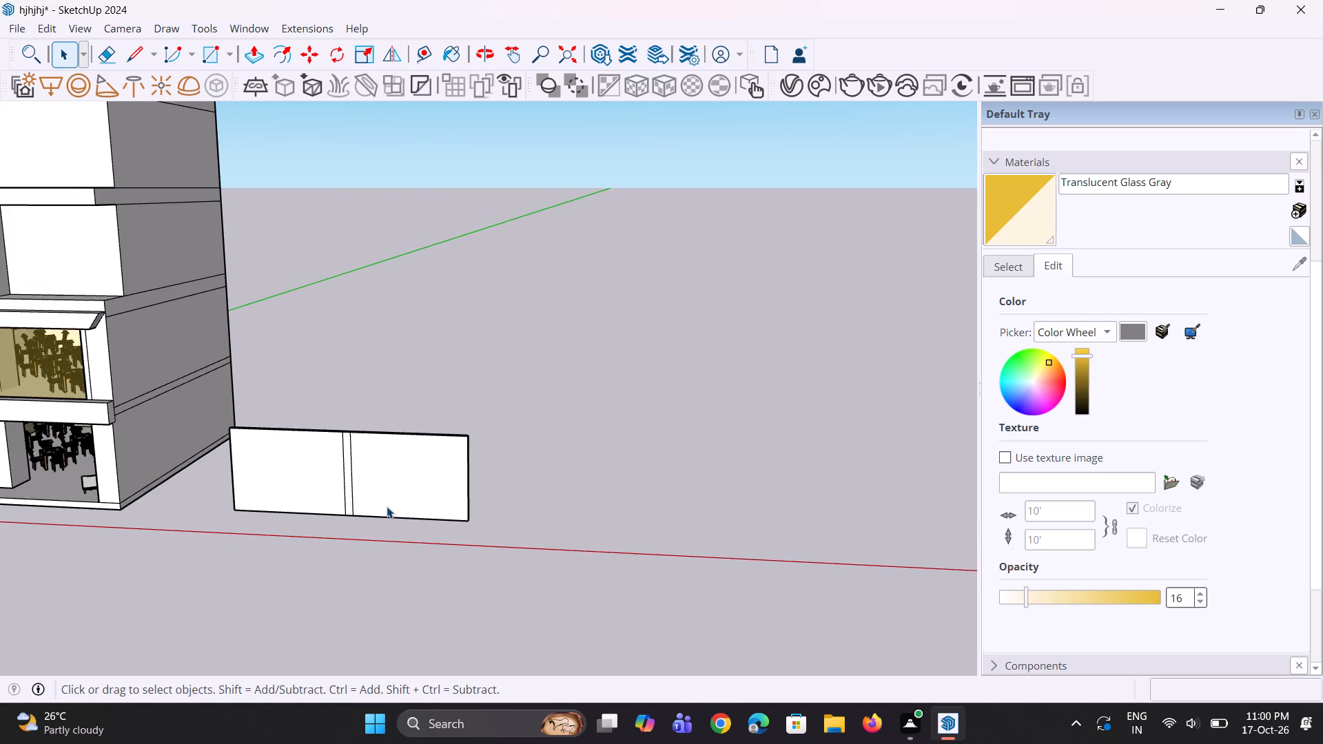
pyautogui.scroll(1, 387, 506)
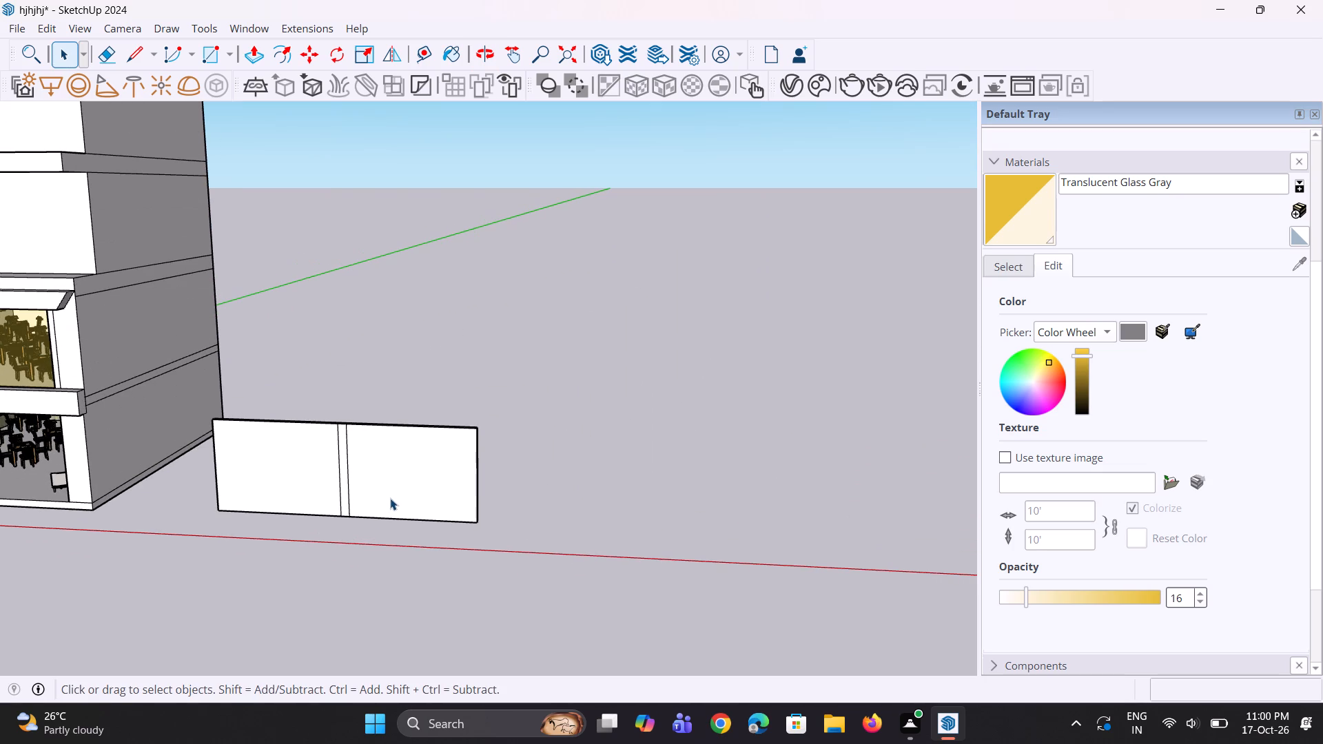
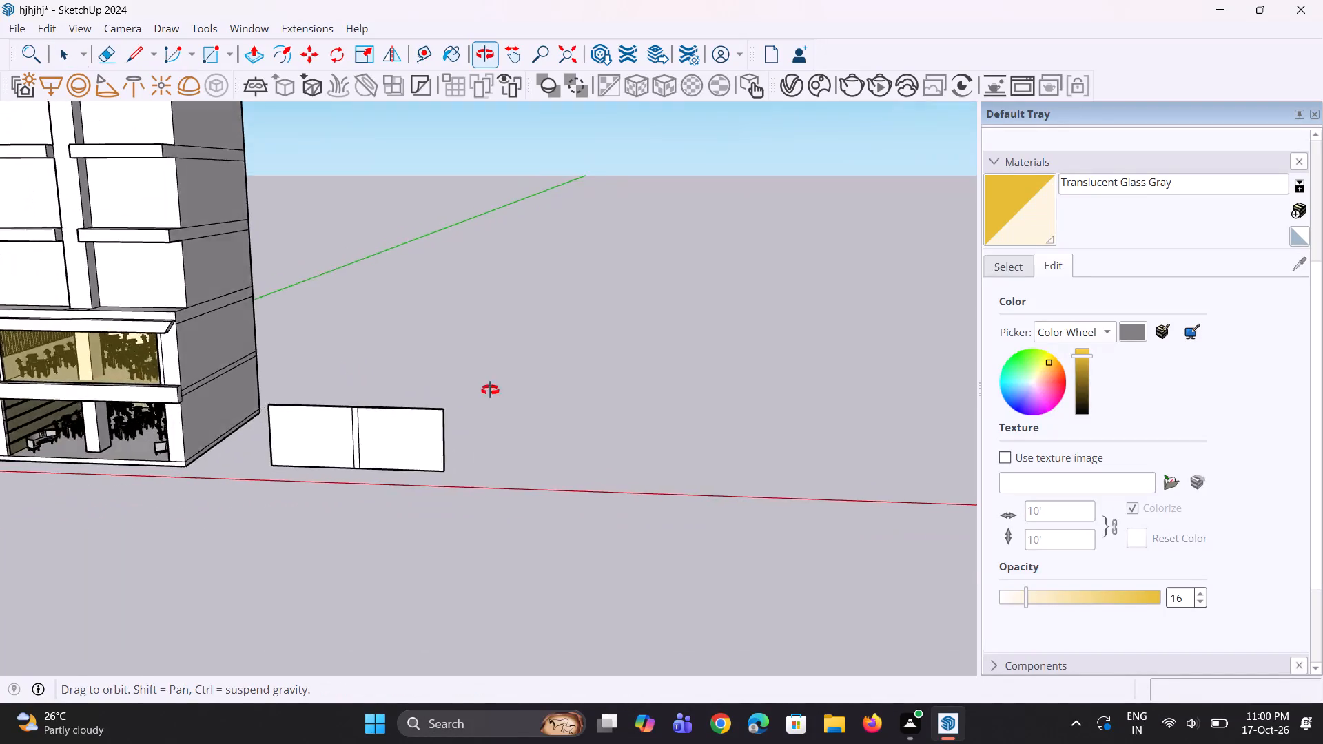
# Move the centre strip's edge nearest the building 6" along the red axis toward its other edge, narrowing the strip.
pyautogui.scroll(7, 429, 420)
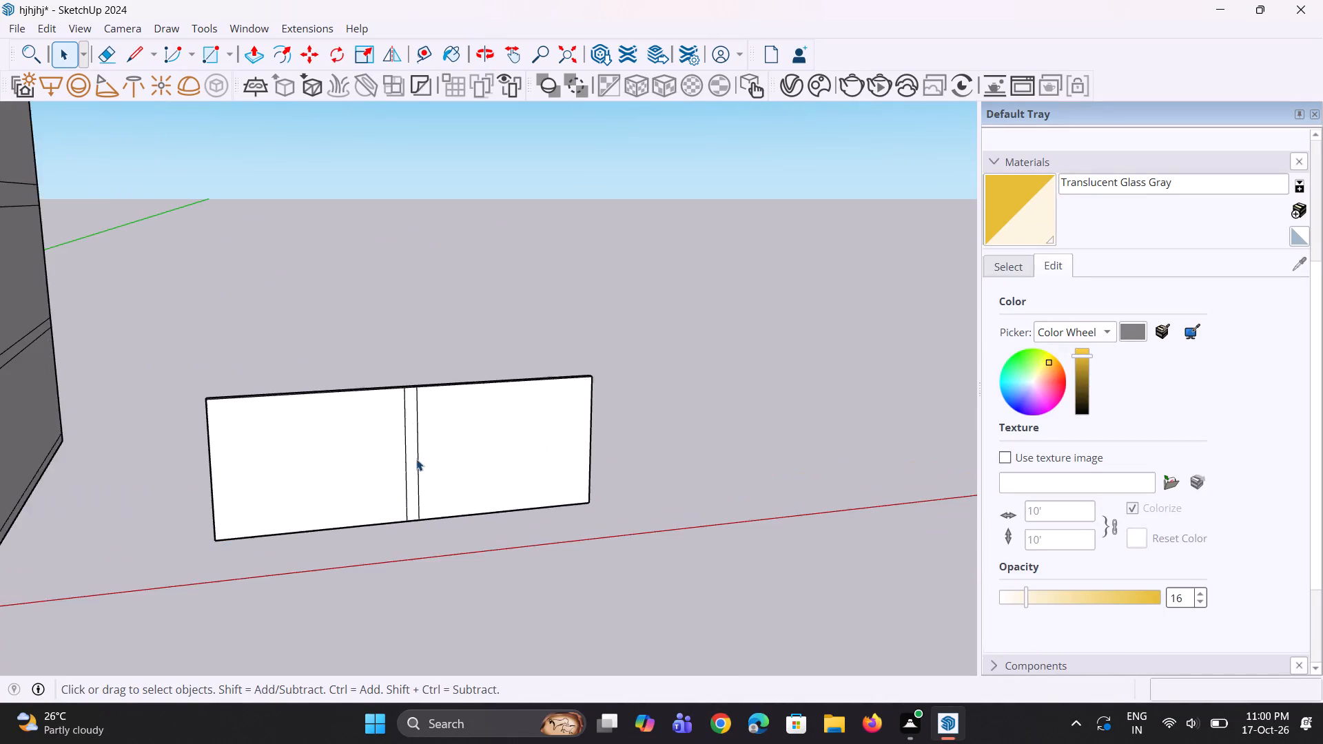
pyautogui.scroll(3, 416, 459)
pyautogui.click(406, 454)
pyautogui.scroll(7, 410, 512)
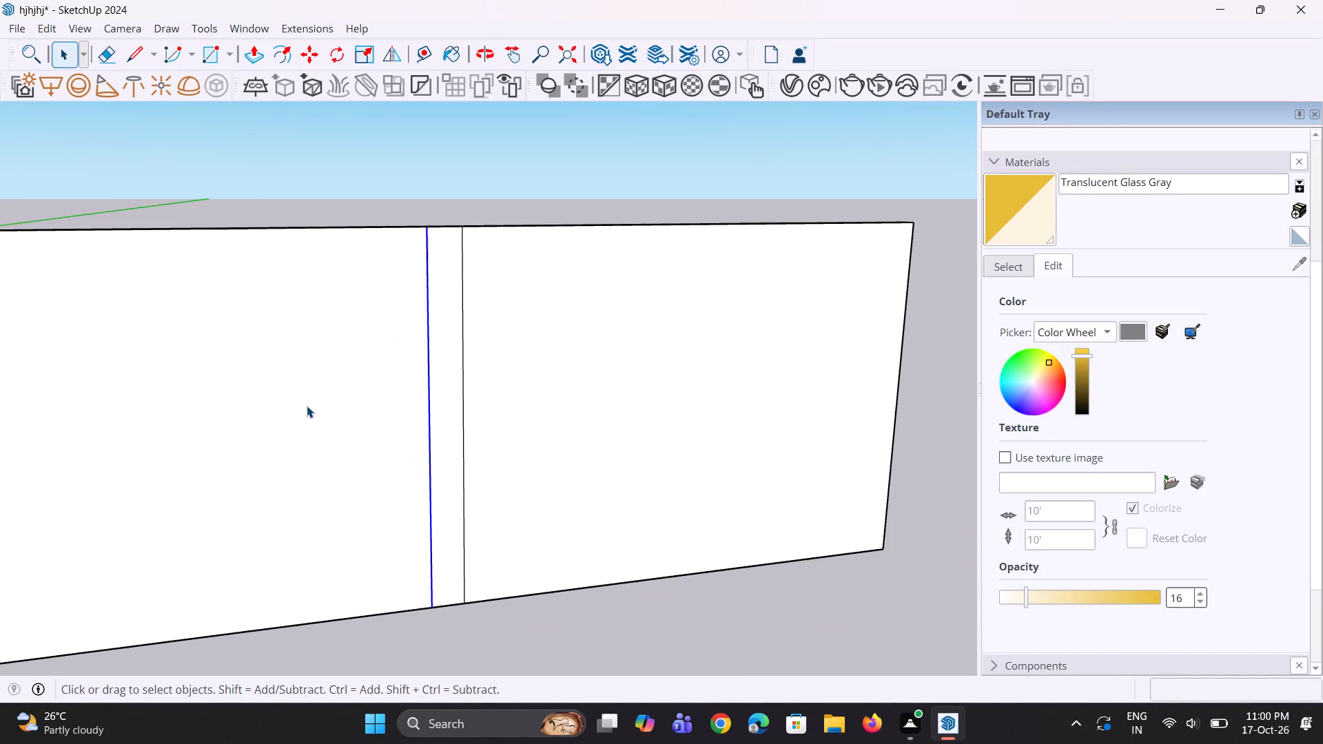
pyautogui.press('m')
pyautogui.click(435, 608)
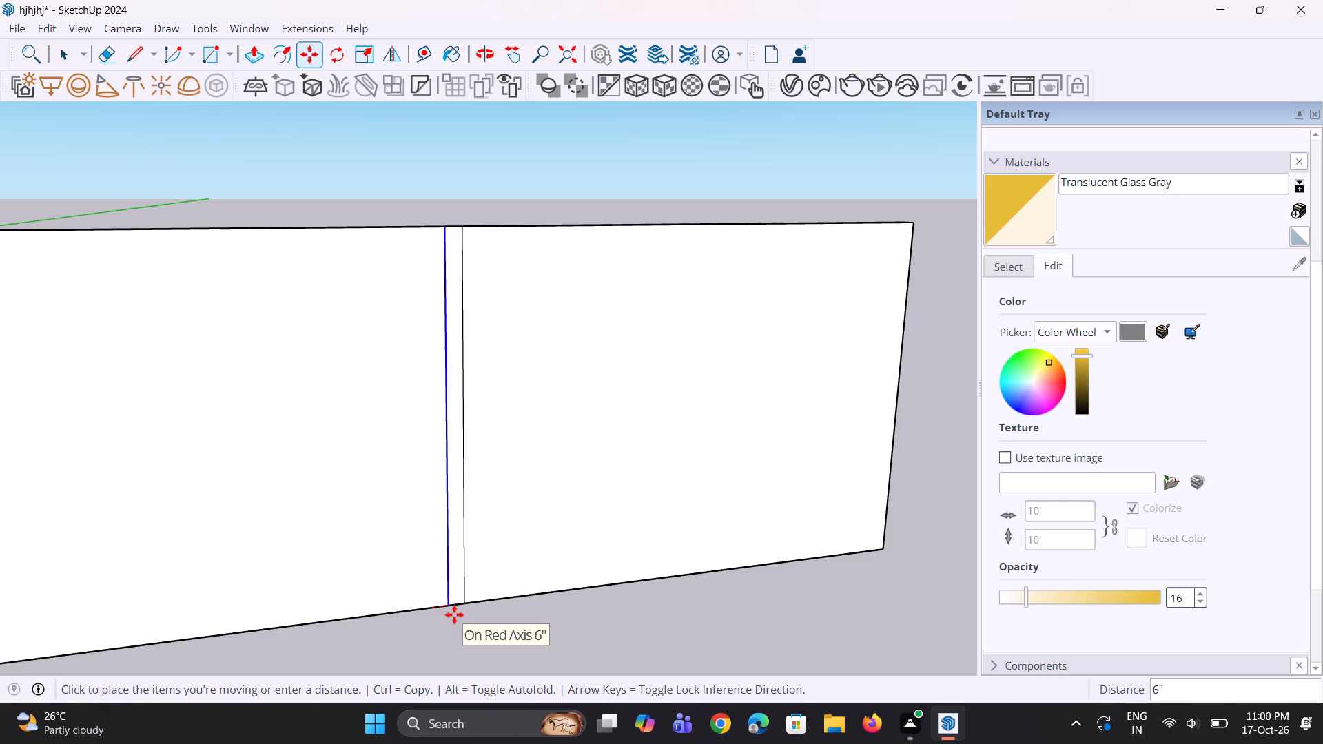
pyautogui.click(454, 614)
pyautogui.click(464, 627)
pyautogui.press('space')
pyautogui.press('space')
pyautogui.click(459, 628)
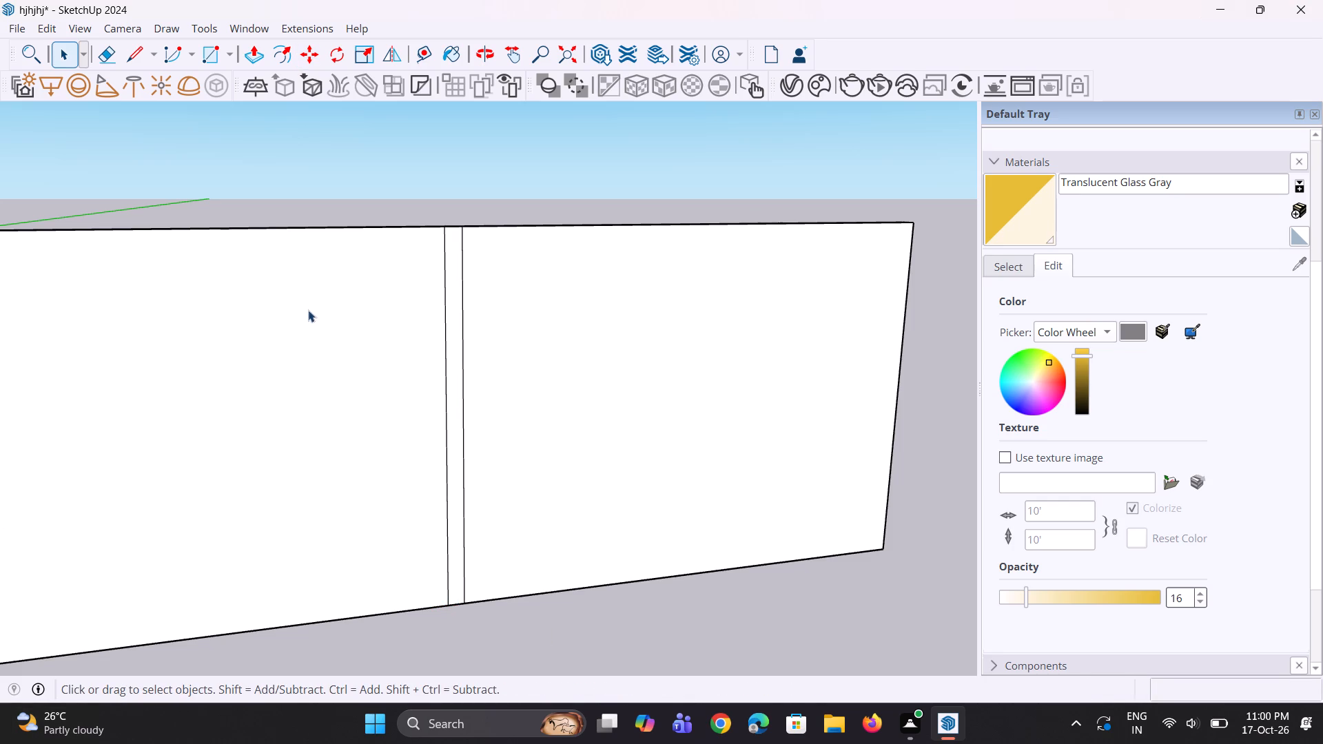
pyautogui.rightClick(365, 453)
pyautogui.click(365, 453)
pyautogui.rightClick(365, 453)
pyautogui.scroll(-5, 424, 461)
pyautogui.click(475, 628)
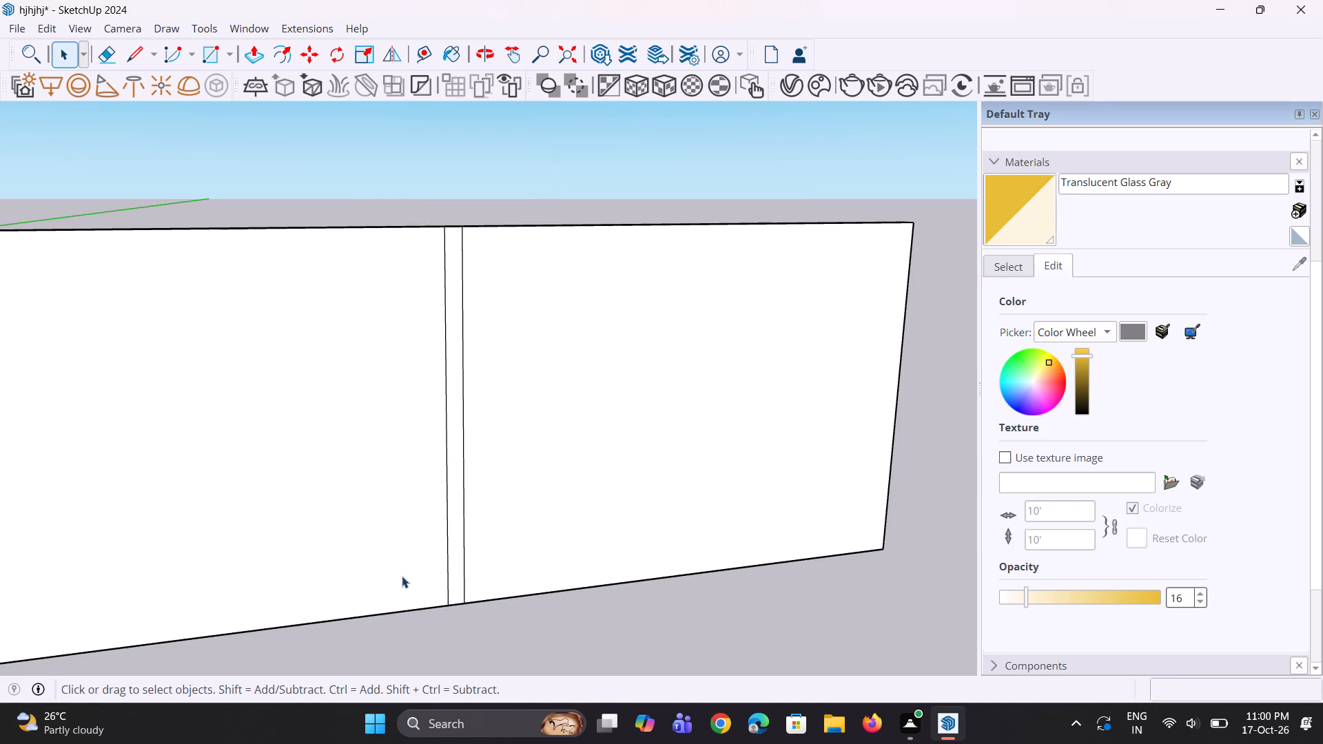
# Offset the outline of the panel face nearest the building inward by 8" to form a frame.
pyautogui.click(358, 536)
pyautogui.moveTo(441, 526); pyautogui.dragTo(447, 523)
pyautogui.scroll(-5, 441, 526)
pyautogui.press('f')
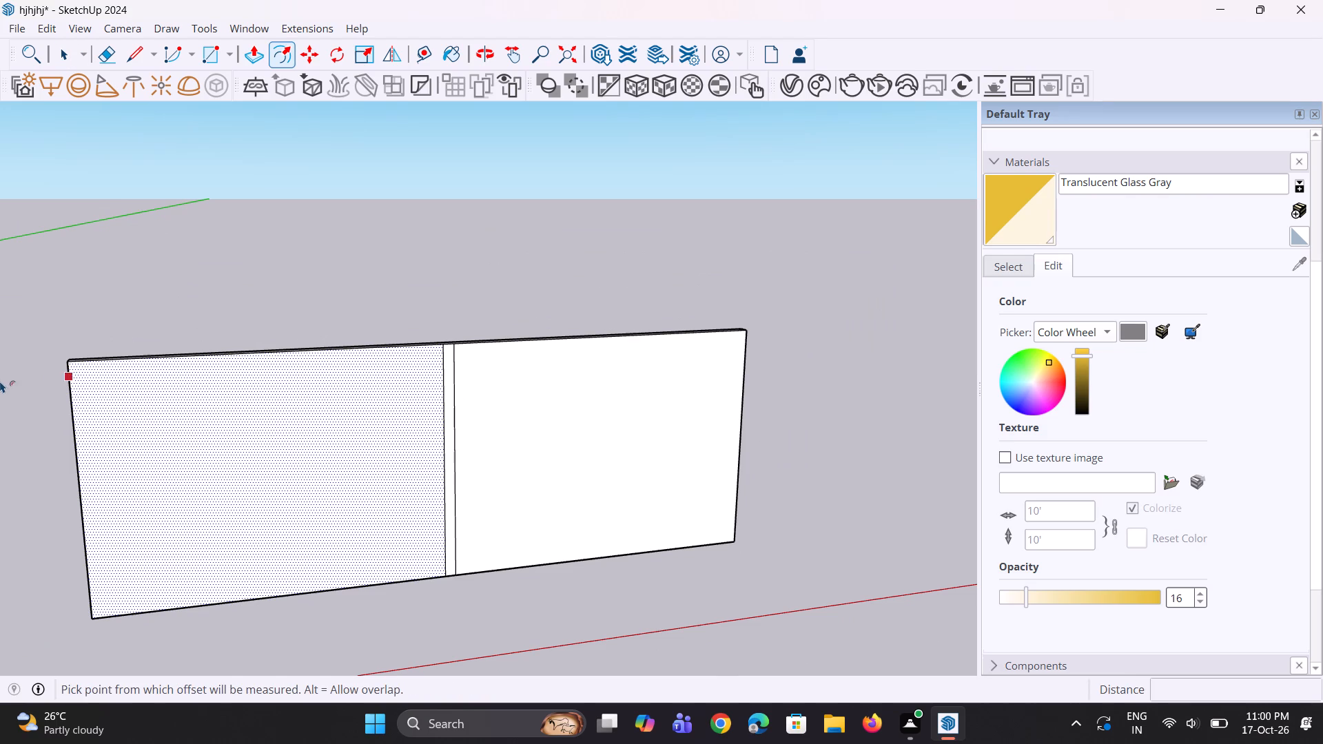
pyautogui.click(70, 435)
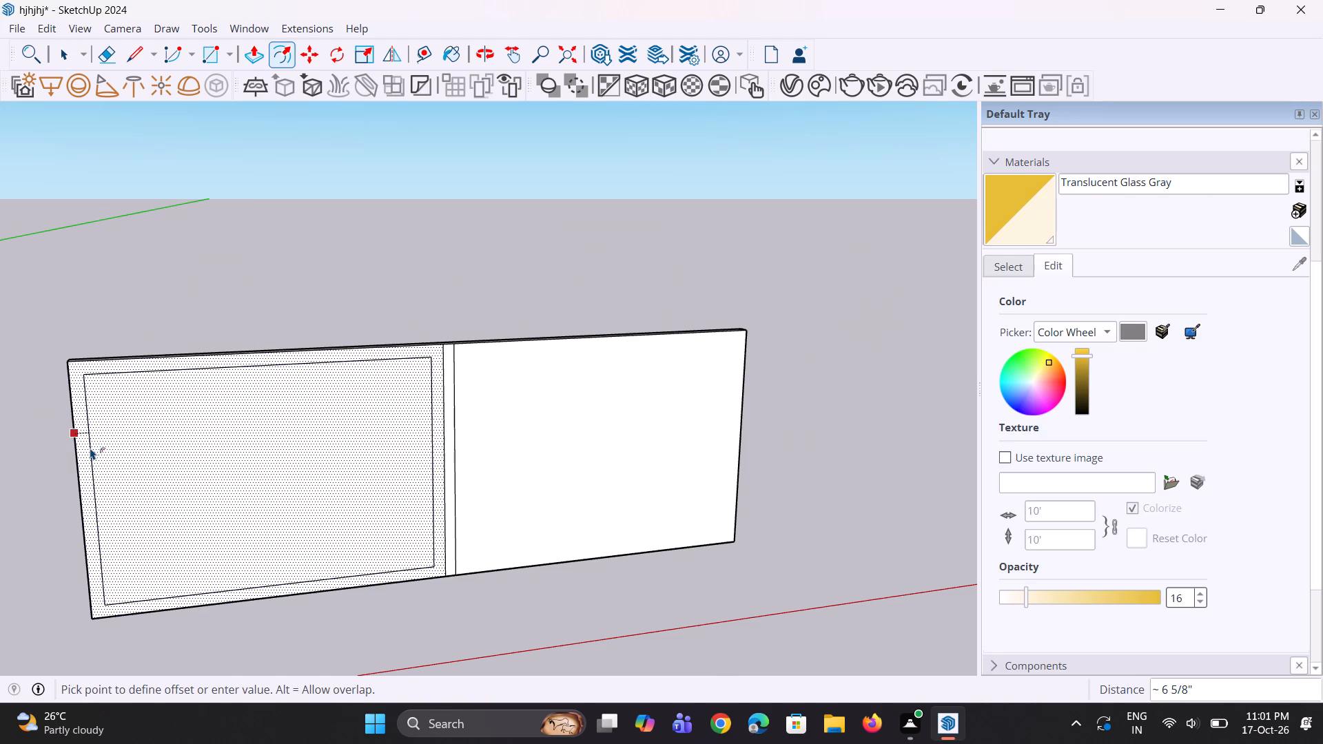
pyautogui.write('8"')
pyautogui.press('Return')
pyautogui.press('space')
pyautogui.click(174, 278)
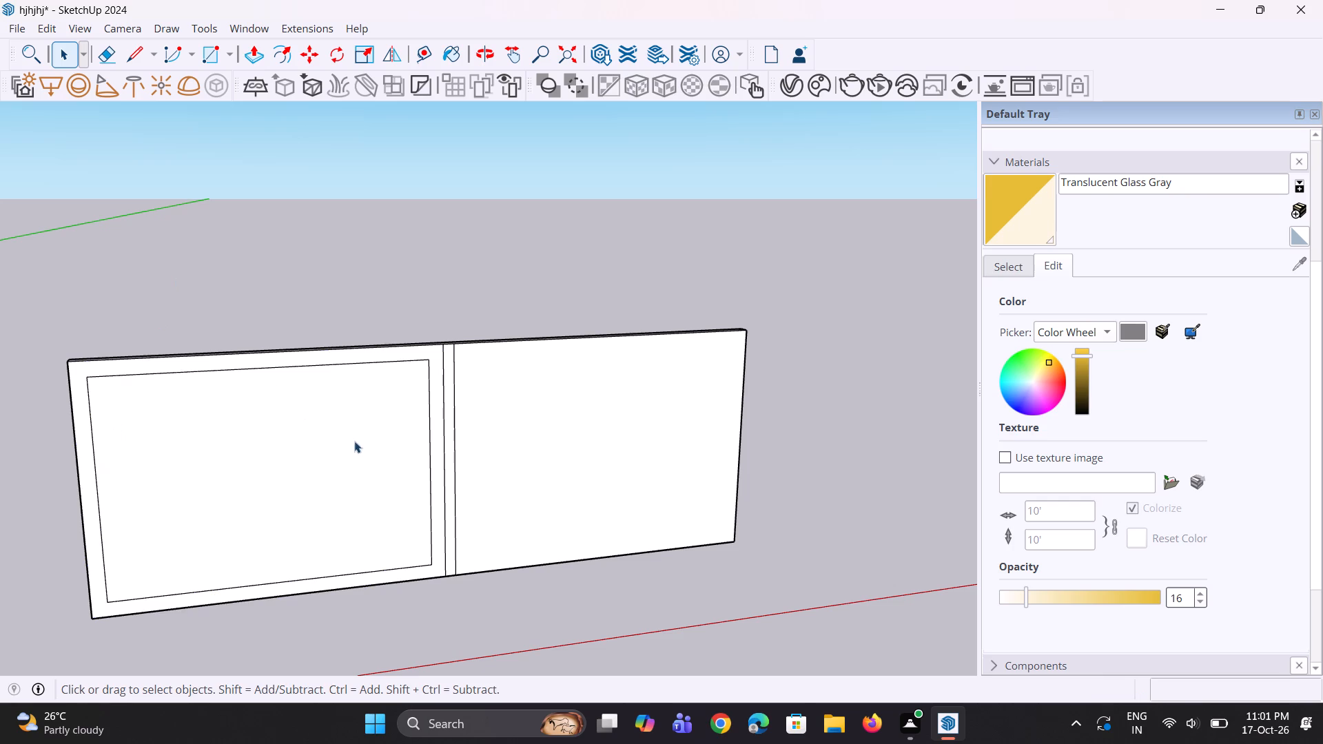
# Offset the outline of the panel face on the far side of the centre strip inward by 8".
pyautogui.click(553, 427)
pyautogui.press('f')
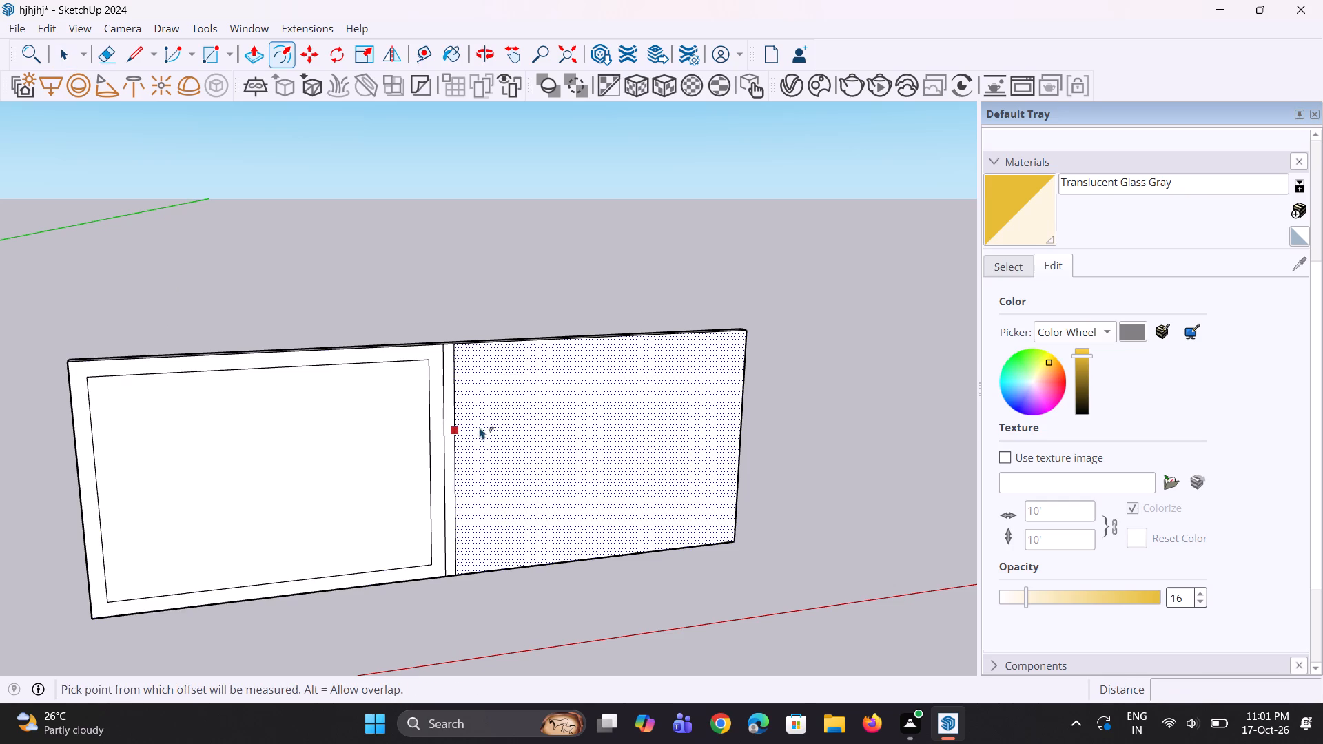
pyautogui.click(475, 424)
pyautogui.write('8"')
pyautogui.press('Return')
pyautogui.press('space')
pyautogui.click(442, 254)
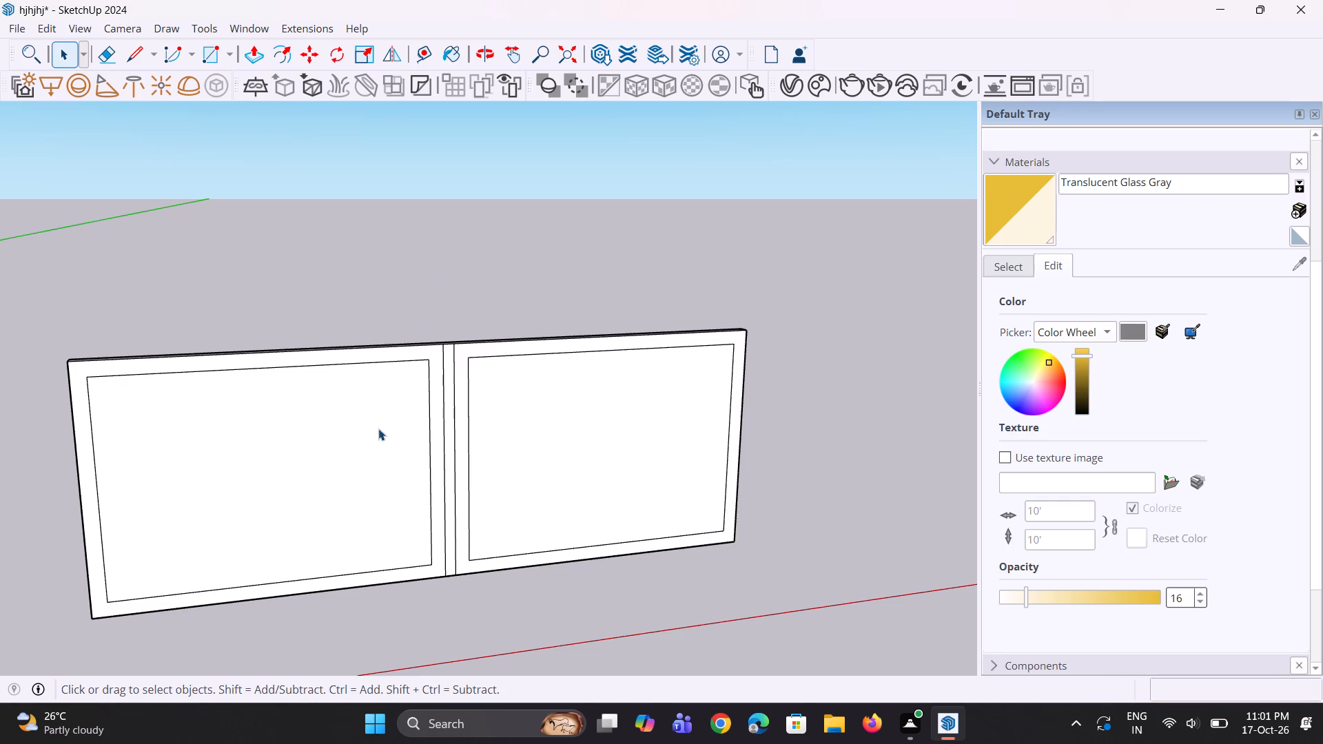
# Push the narrow centre strip back 6" through the panel's thickness.
pyautogui.scroll(-3, 342, 432)
pyautogui.moveTo(322, 433); pyautogui.dragTo(340, 466, button='middle')
pyautogui.scroll(1, 320, 475)
pyautogui.scroll(-4, 306, 464)
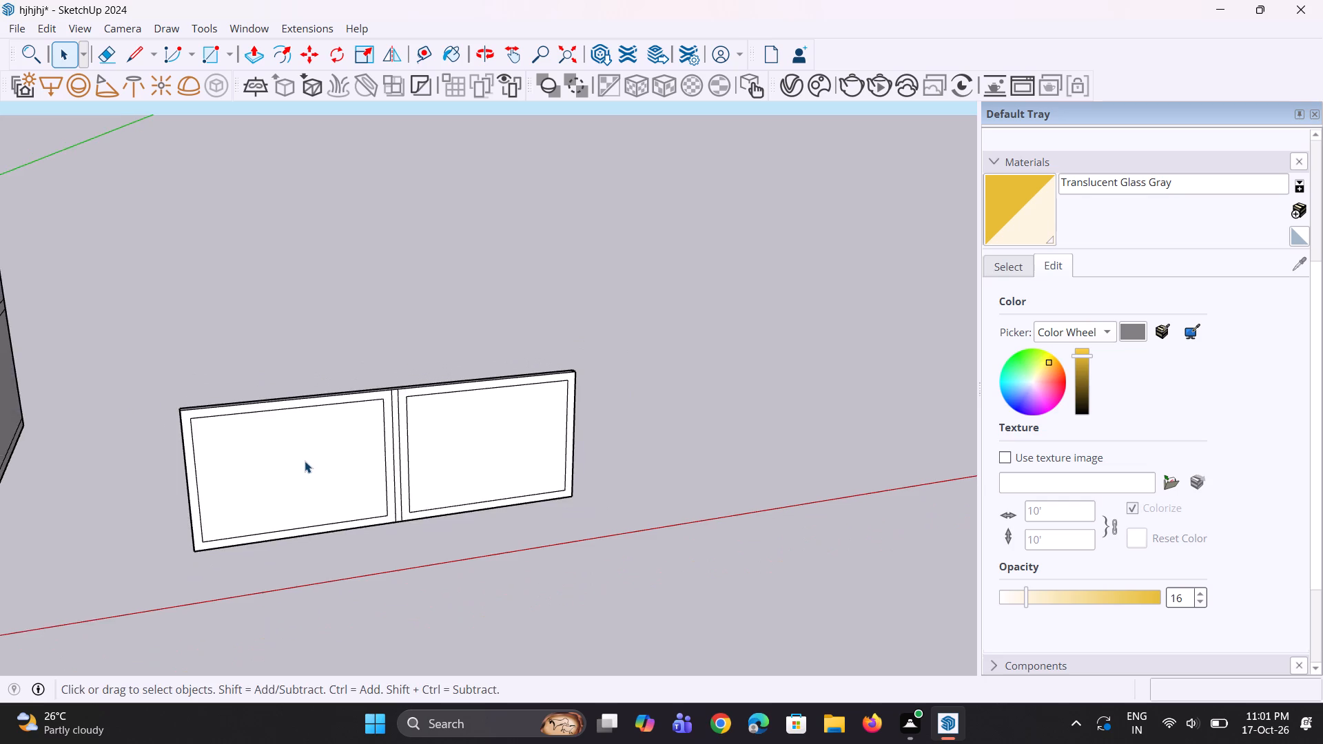
pyautogui.moveTo(305, 460); pyautogui.dragTo(321, 469, button='middle')
pyautogui.scroll(7, 381, 409)
pyautogui.moveTo(398, 397); pyautogui.dragTo(411, 468, button='middle')
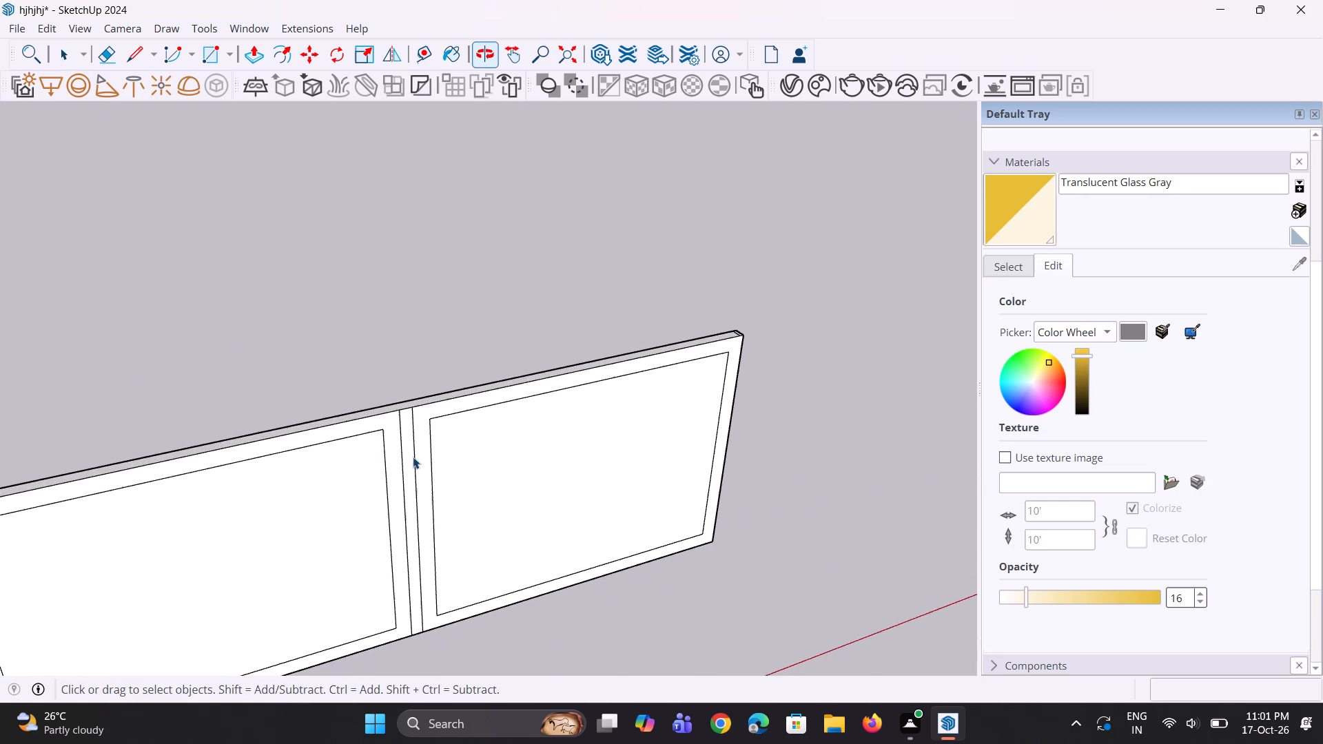
pyautogui.scroll(2, 413, 436)
pyautogui.press('p')
pyautogui.click(402, 426)
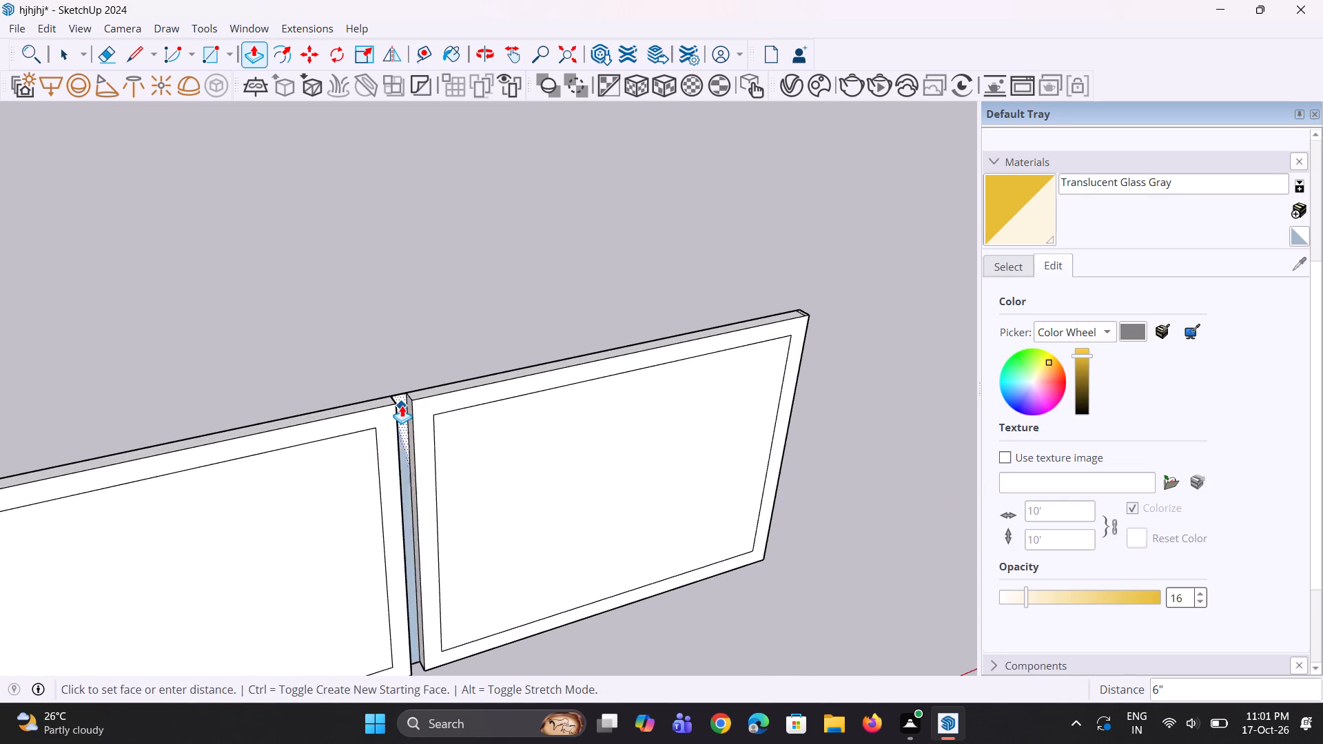
pyautogui.click(394, 395)
# Erase the leftover edge bridging the top of the centre gap so the two panels are open between them.
pyautogui.moveTo(403, 444); pyautogui.dragTo(391, 509, button='middle')
pyautogui.scroll(5, 400, 406)
pyautogui.press('e')
pyautogui.click(391, 429)
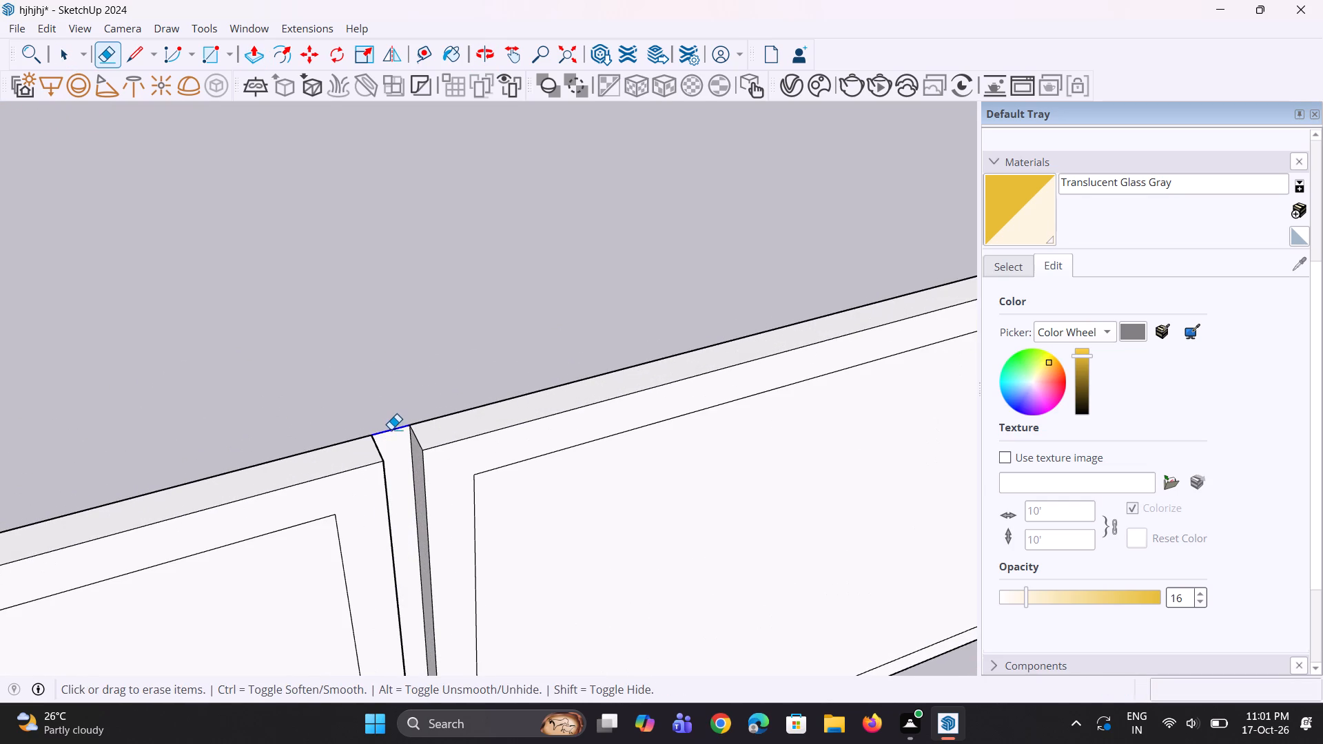
pyautogui.scroll(-10, 389, 419)
pyautogui.moveTo(384, 482); pyautogui.dragTo(352, 431, button='middle')
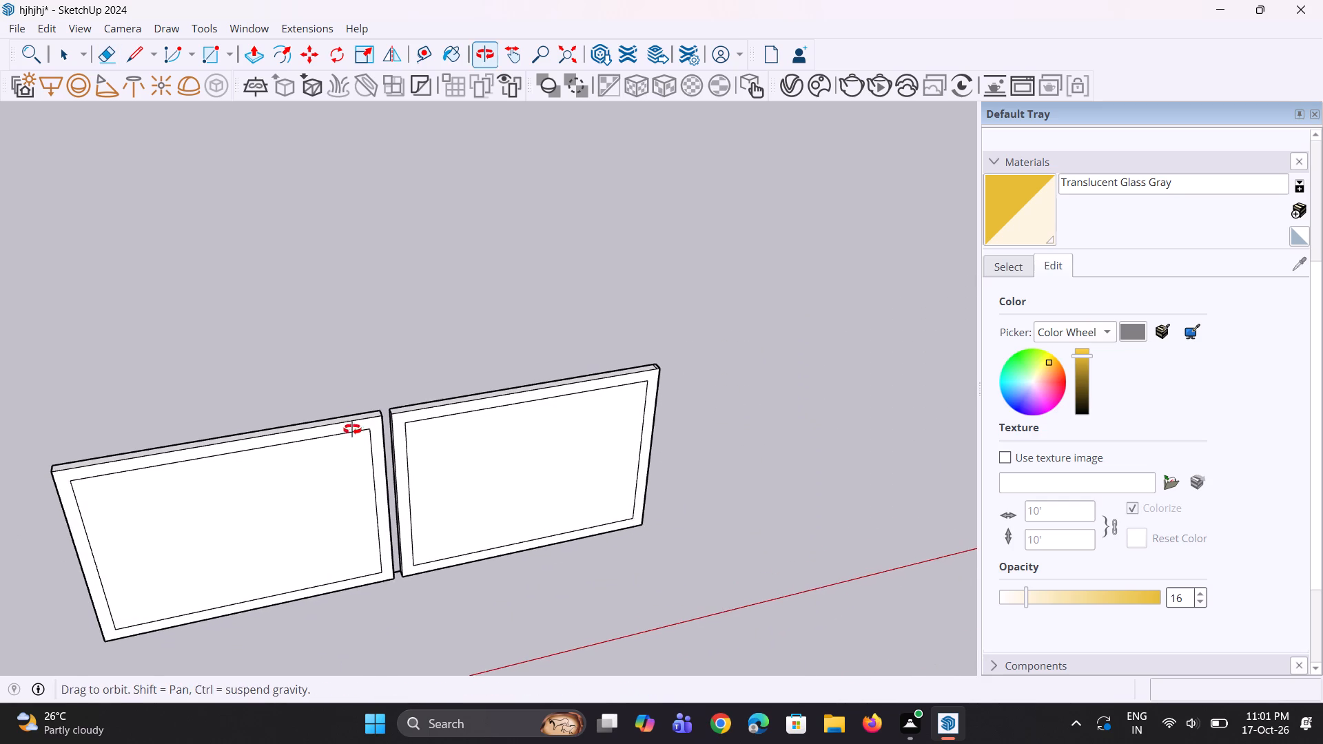
pyautogui.scroll(3, 380, 575)
pyautogui.scroll(-3, 401, 537)
pyautogui.moveTo(402, 538); pyautogui.dragTo(389, 504, button='middle')
pyautogui.press('space')
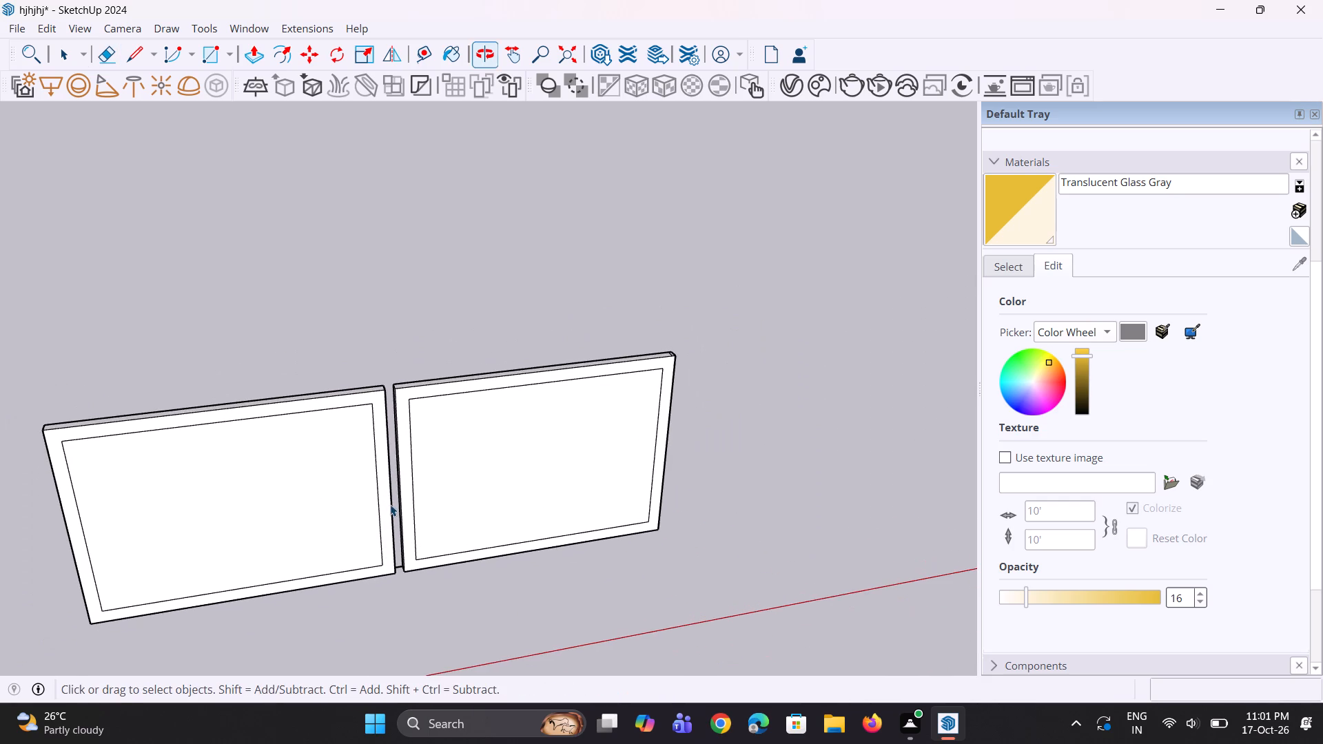
pyautogui.press('space')
# Paint the front inner faces of both framed panels with Translucent Glass Dark Green.
pyautogui.scroll(-5, 407, 476)
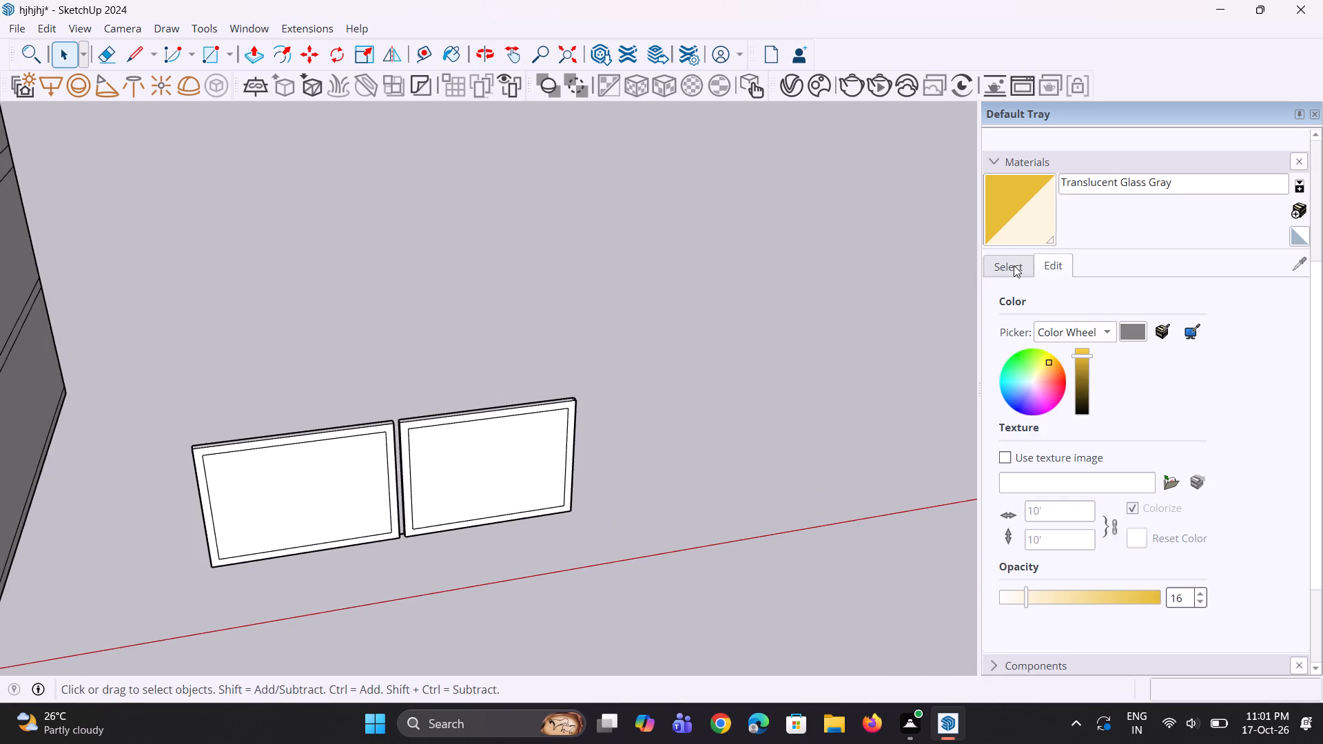
pyautogui.click(1014, 265)
pyautogui.click(1229, 336)
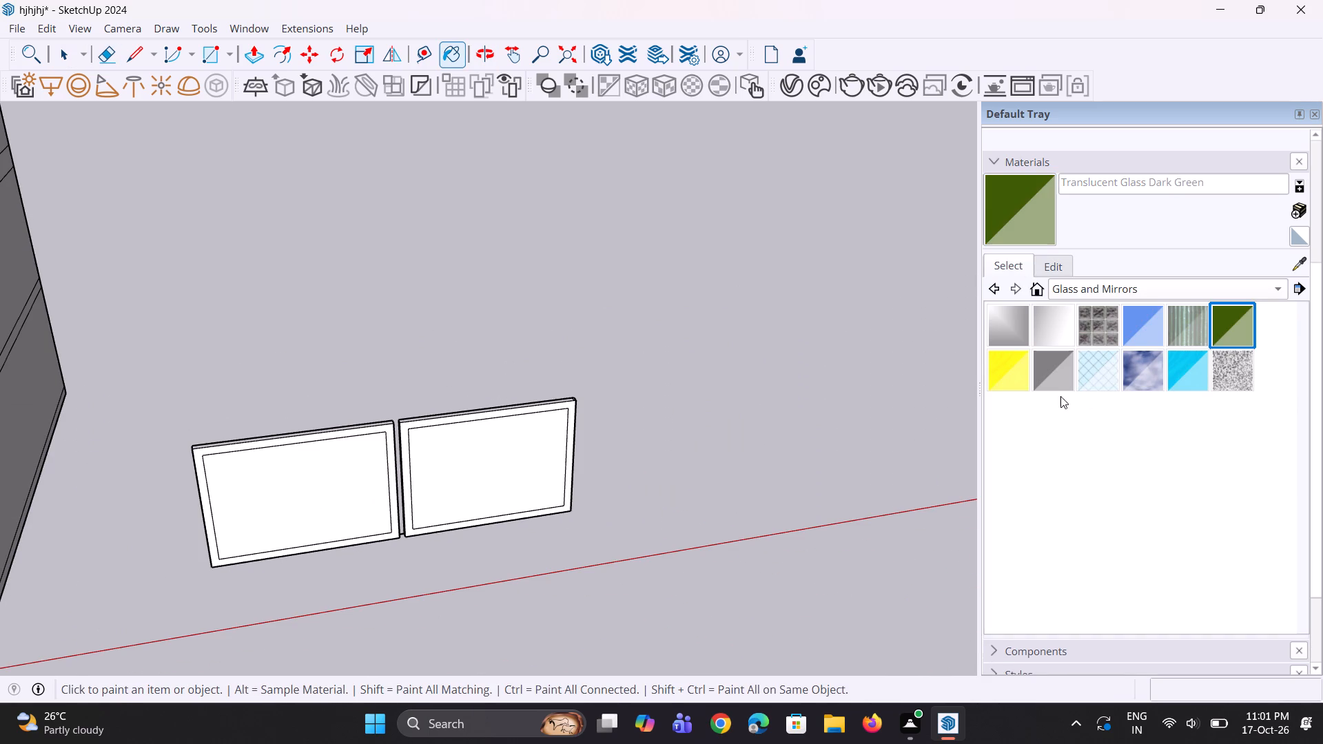
pyautogui.click(528, 482)
pyautogui.click(372, 493)
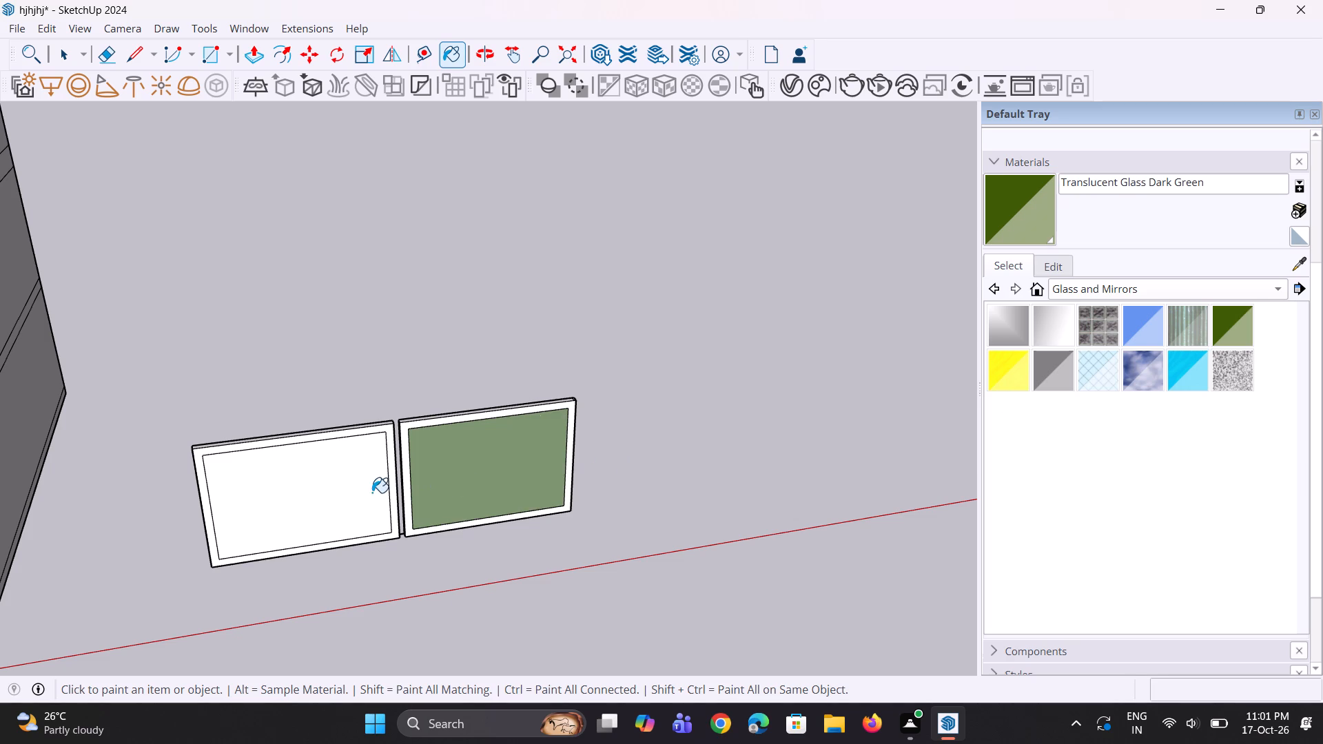
# Paint the rear faces of both panels with Translucent Glass Dark Green.
pyautogui.moveTo(252, 519); pyautogui.dragTo(504, 550, button='middle')
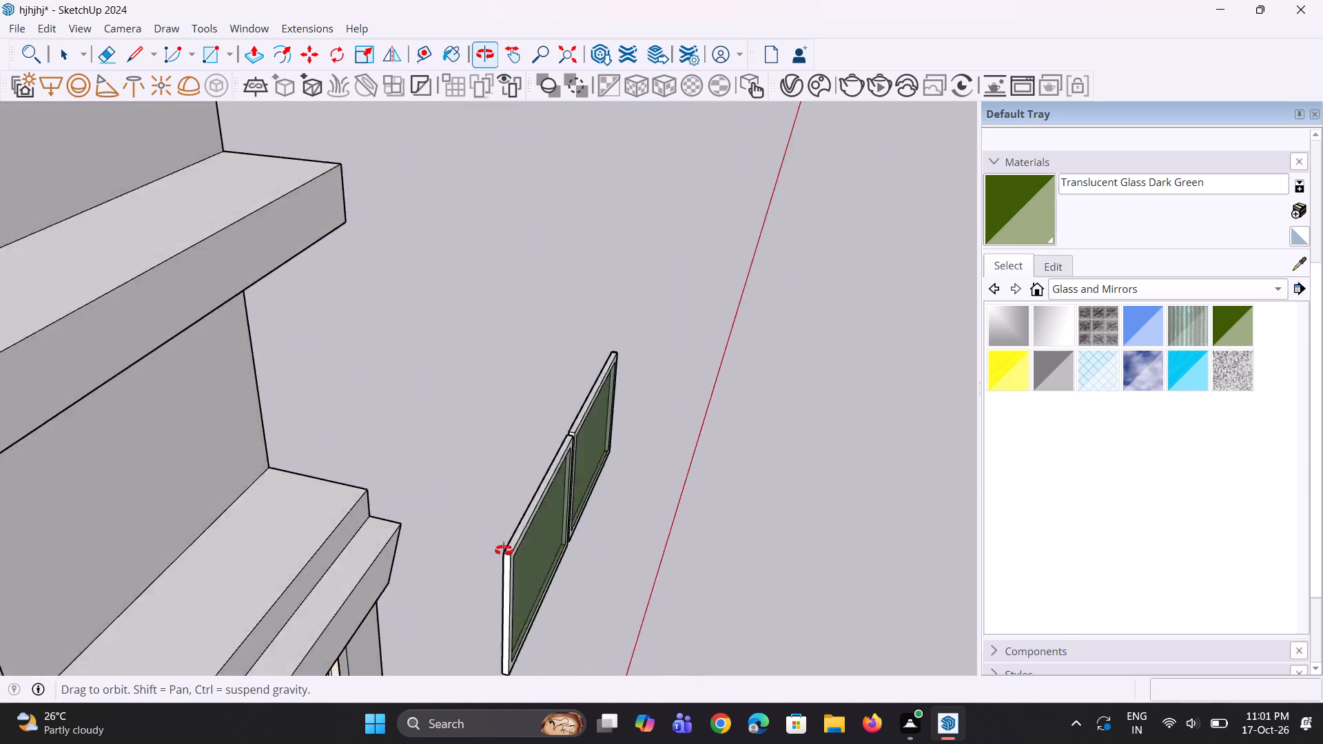
pyautogui.moveTo(504, 550); pyautogui.dragTo(154, 470, button='middle')
pyautogui.moveTo(670, 451); pyautogui.dragTo(134, 471, button='middle')
pyautogui.scroll(2, 429, 346)
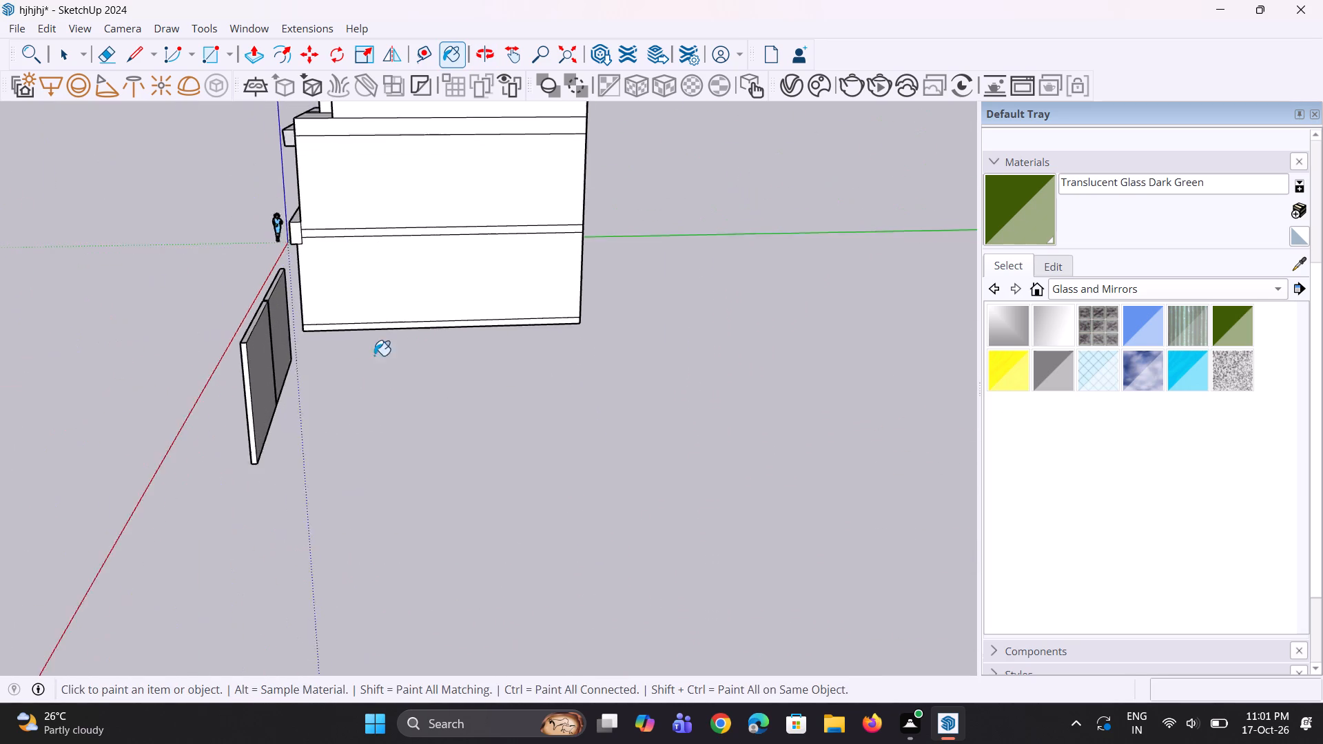
pyautogui.scroll(1, 374, 355)
pyautogui.click(204, 373)
pyautogui.click(245, 330)
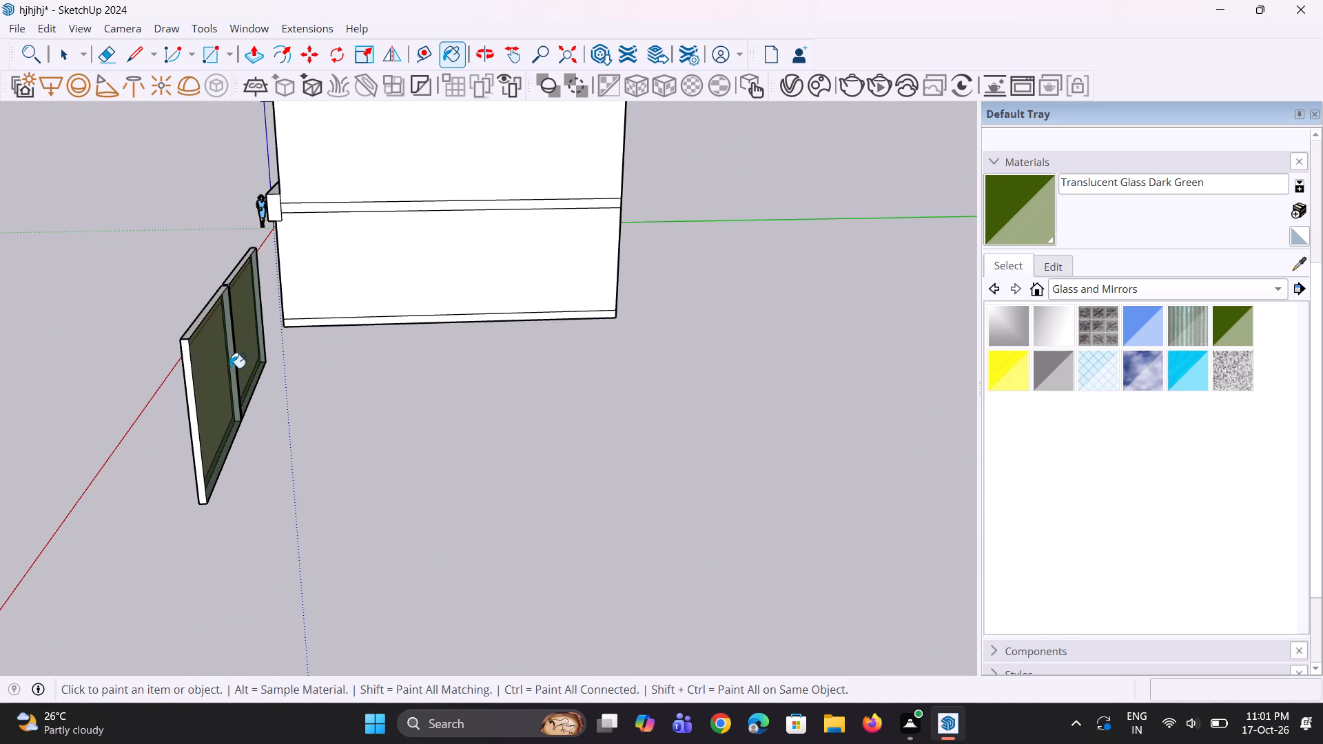
pyautogui.moveTo(232, 380); pyautogui.dragTo(630, 389, button='middle')
pyautogui.scroll(-4, 599, 398)
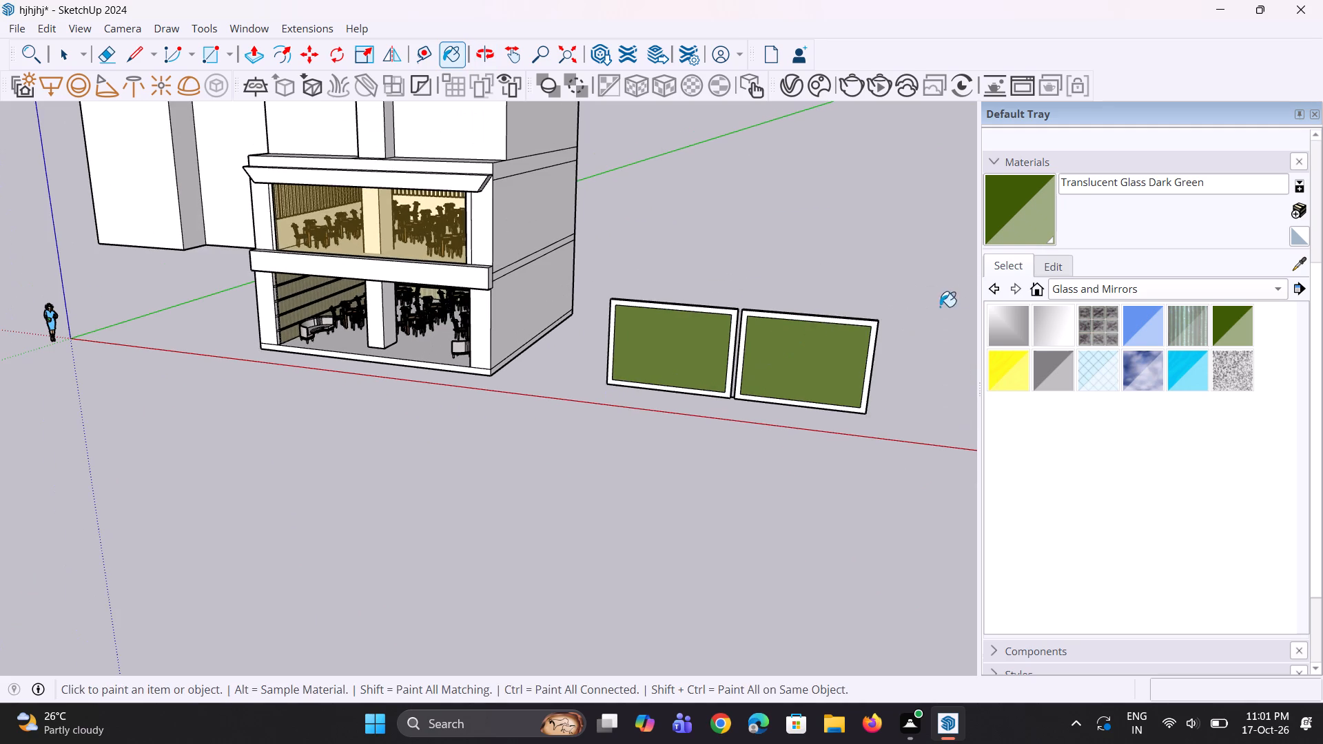
# Set the Translucent Glass Dark Green material's opacity to 11 and shift its colour to a yellowish olive.
pyautogui.click(1053, 267)
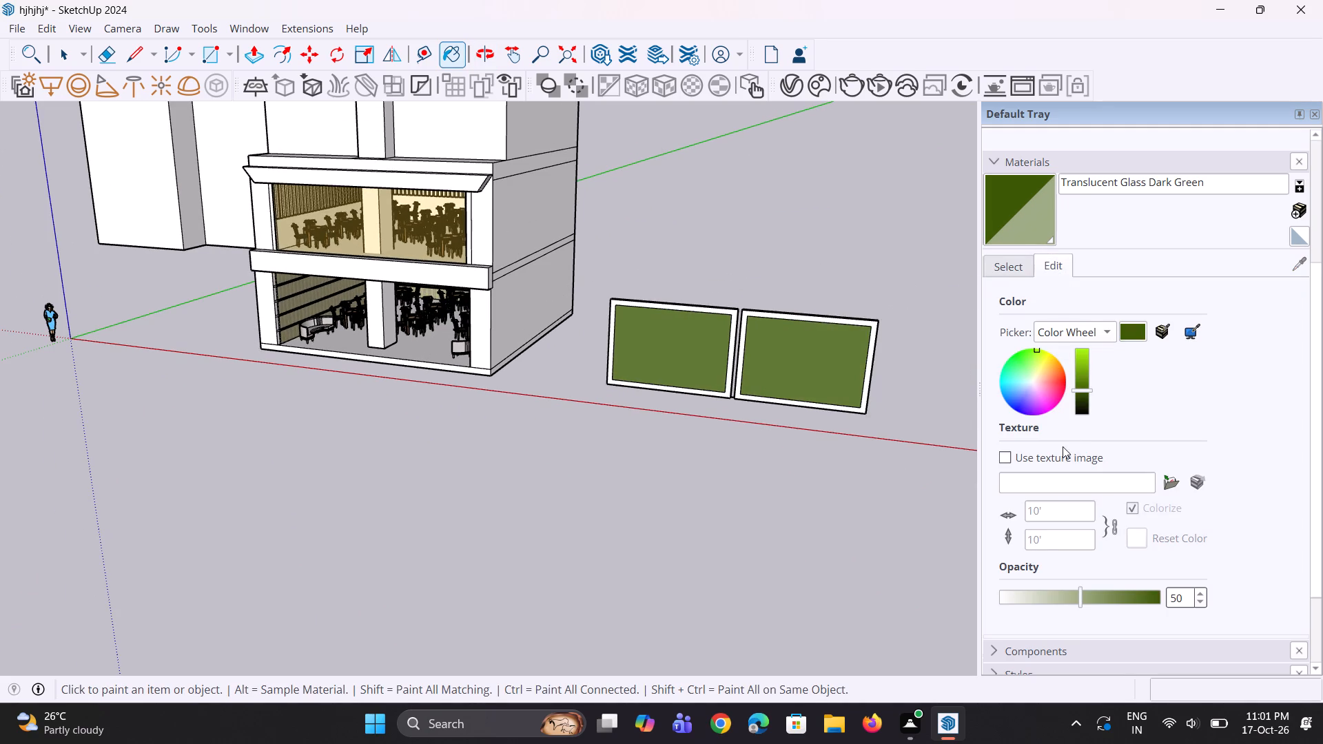
pyautogui.moveTo(1076, 602); pyautogui.dragTo(1019, 595)
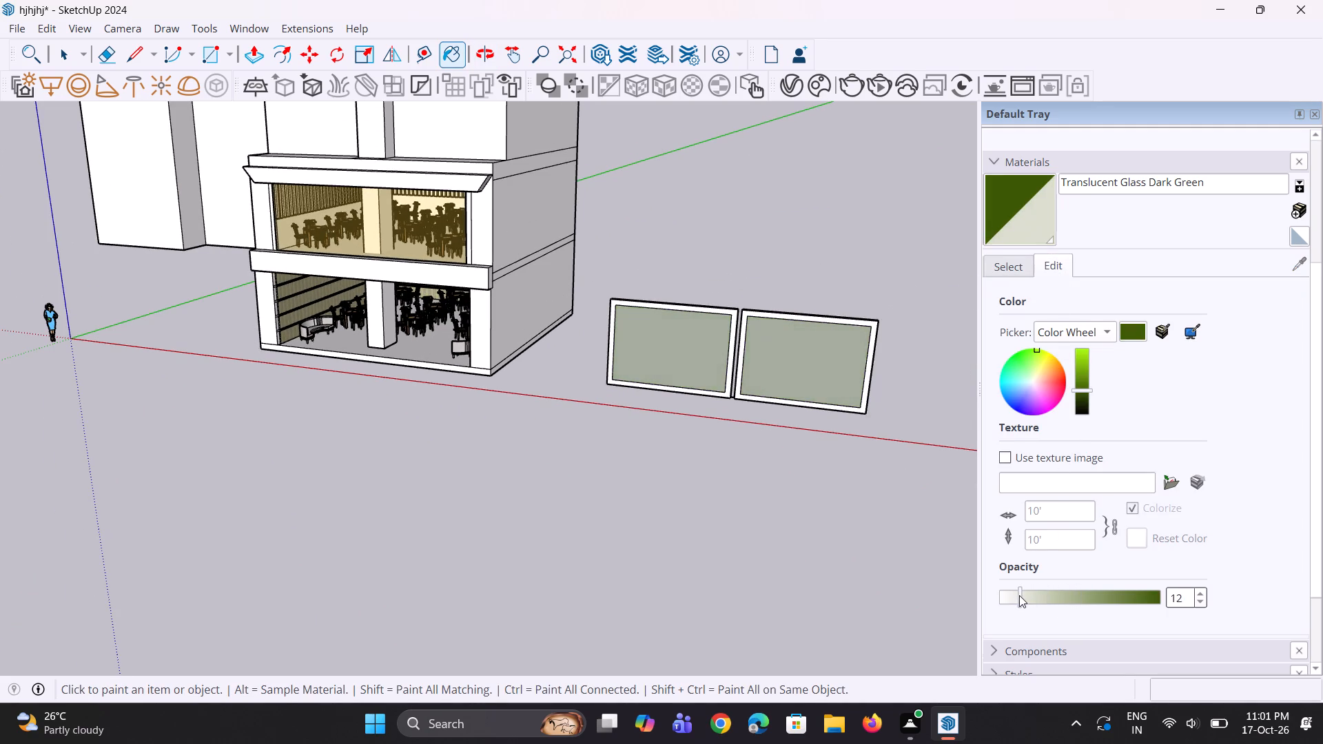
pyautogui.moveTo(1019, 595); pyautogui.dragTo(1018, 595)
pyautogui.moveTo(741, 463); pyautogui.dragTo(817, 386, button='middle')
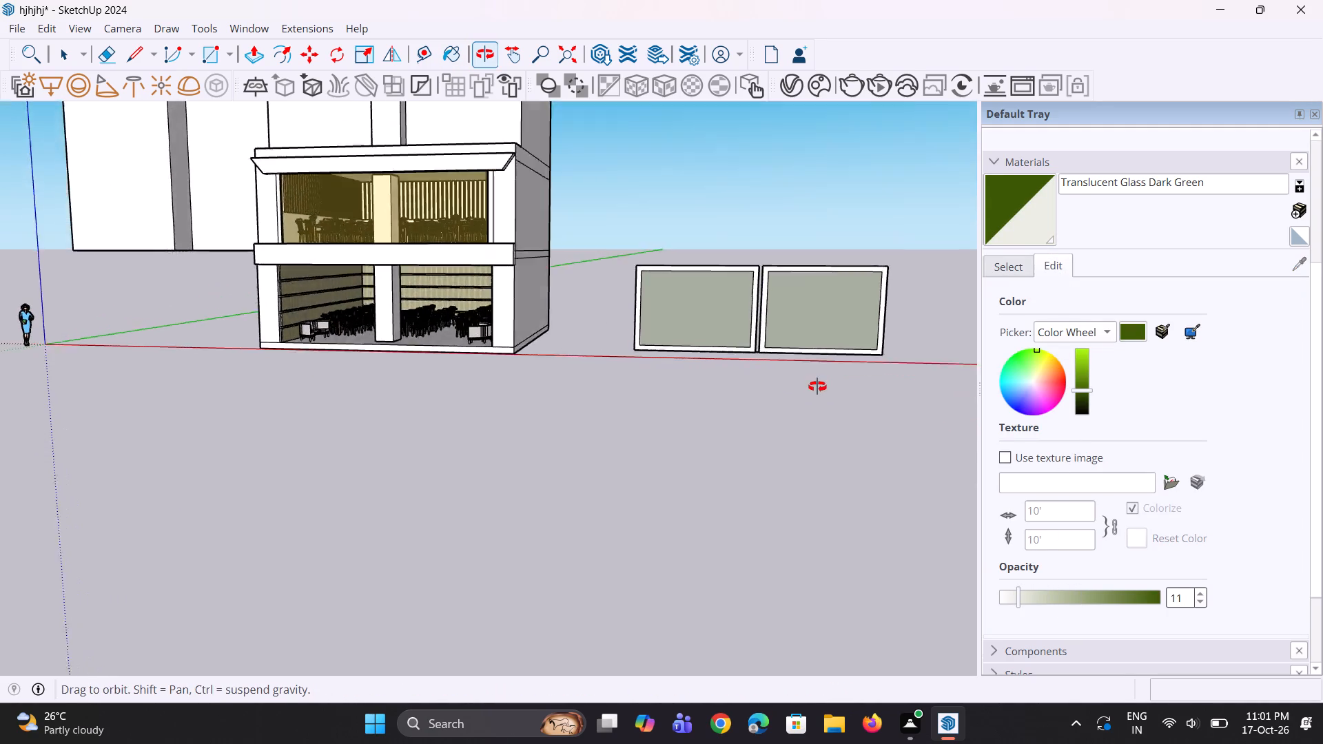
pyautogui.moveTo(817, 386); pyautogui.dragTo(823, 372, button='middle')
pyautogui.scroll(-5, 612, 485)
pyautogui.moveTo(622, 453); pyautogui.dragTo(715, 453, button='middle')
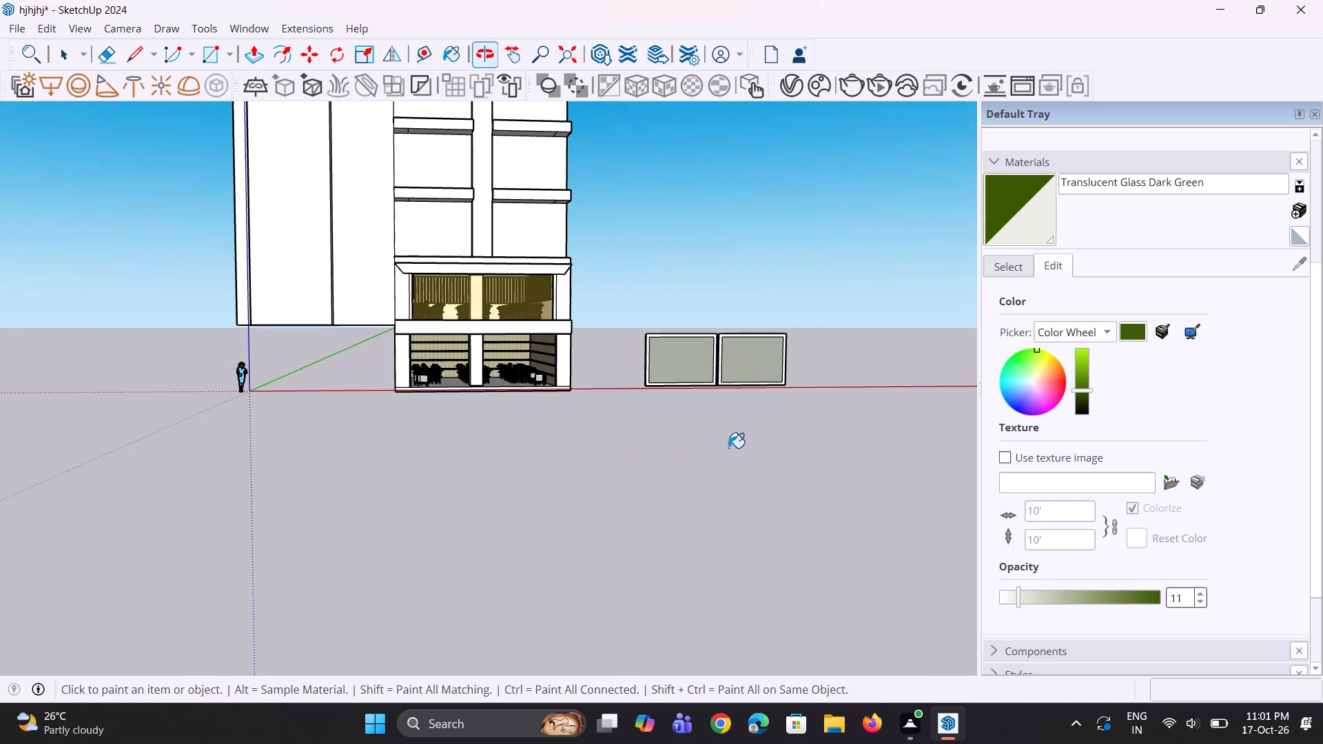
pyautogui.press('space')
pyautogui.press('space')
pyautogui.click(1043, 362)
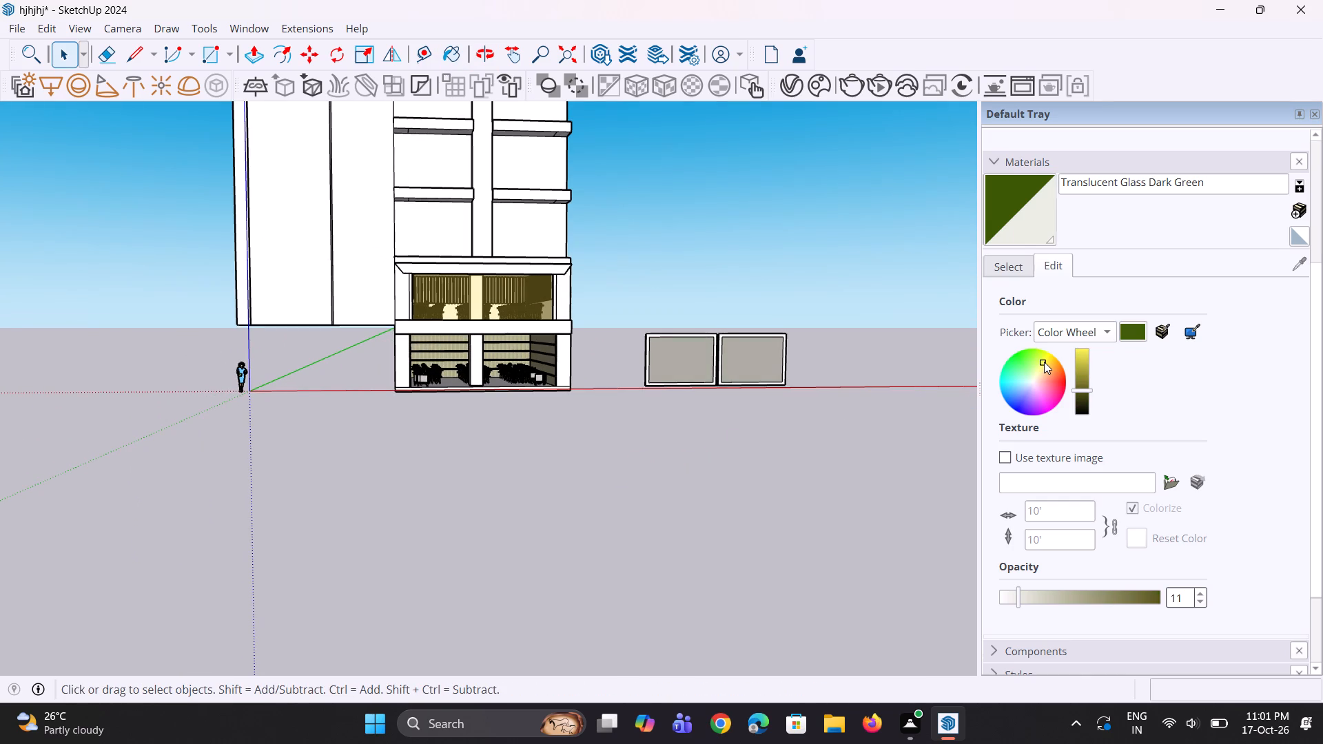
pyautogui.scroll(2, 1047, 358)
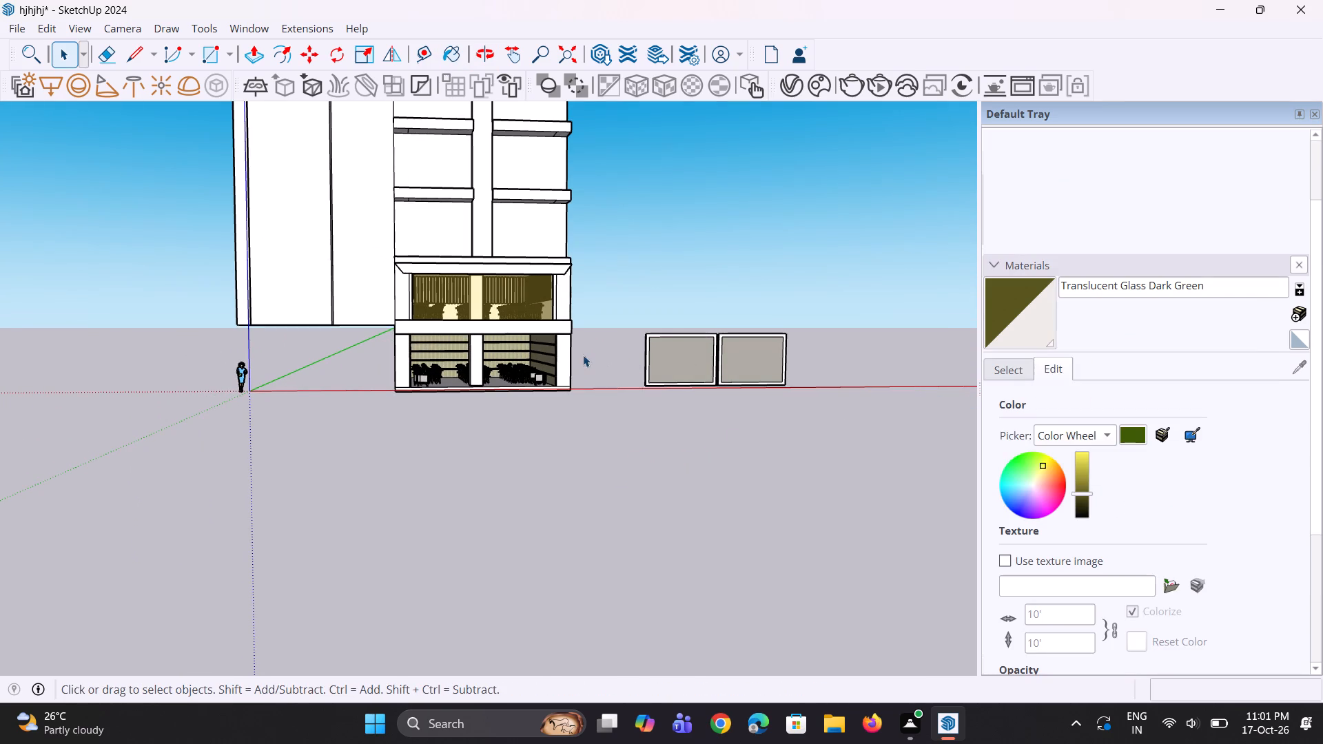
# Draw a bracket-shaped handle outline, about 3' 2 1/2" tall with short end lines, on the frame beside the gap of the panel nearest the building.
pyautogui.moveTo(524, 328); pyautogui.dragTo(568, 411, button='middle')
pyautogui.scroll(2, 609, 352)
pyautogui.scroll(18, 726, 393)
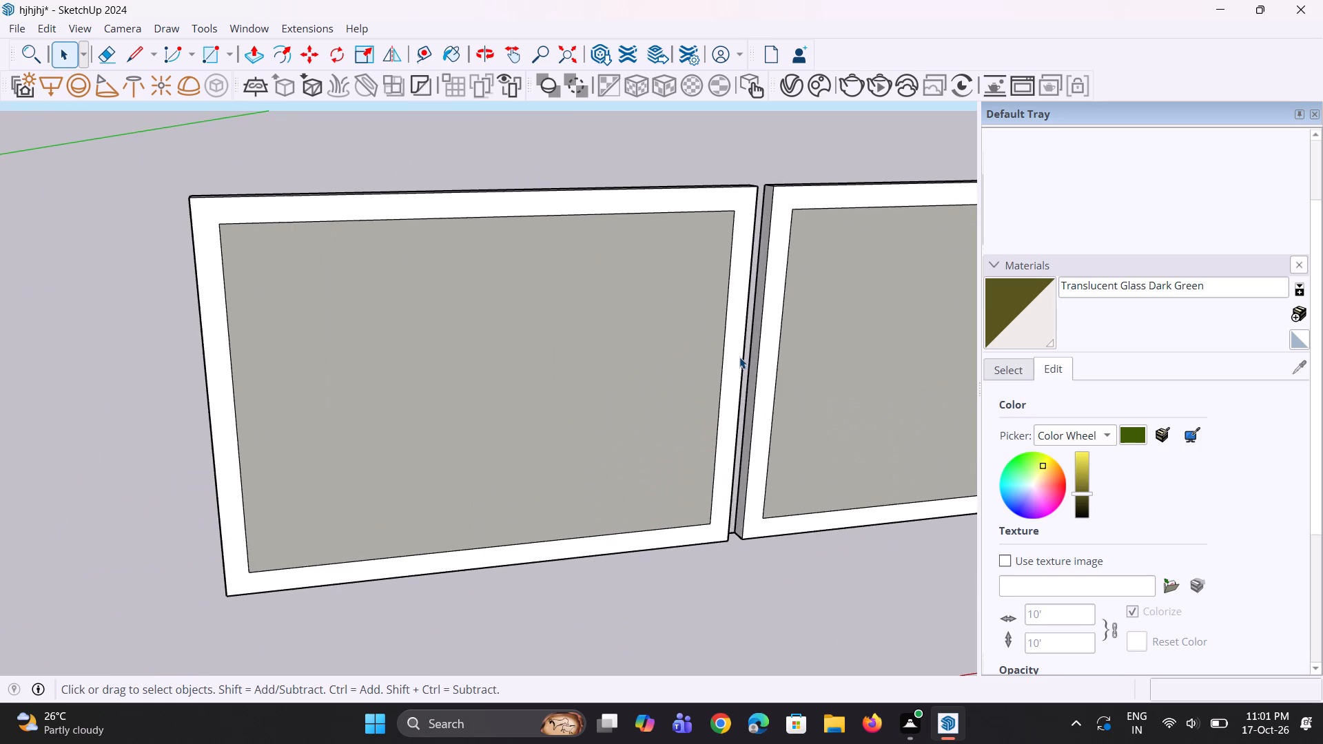
pyautogui.press('l')
pyautogui.scroll(5, 737, 357)
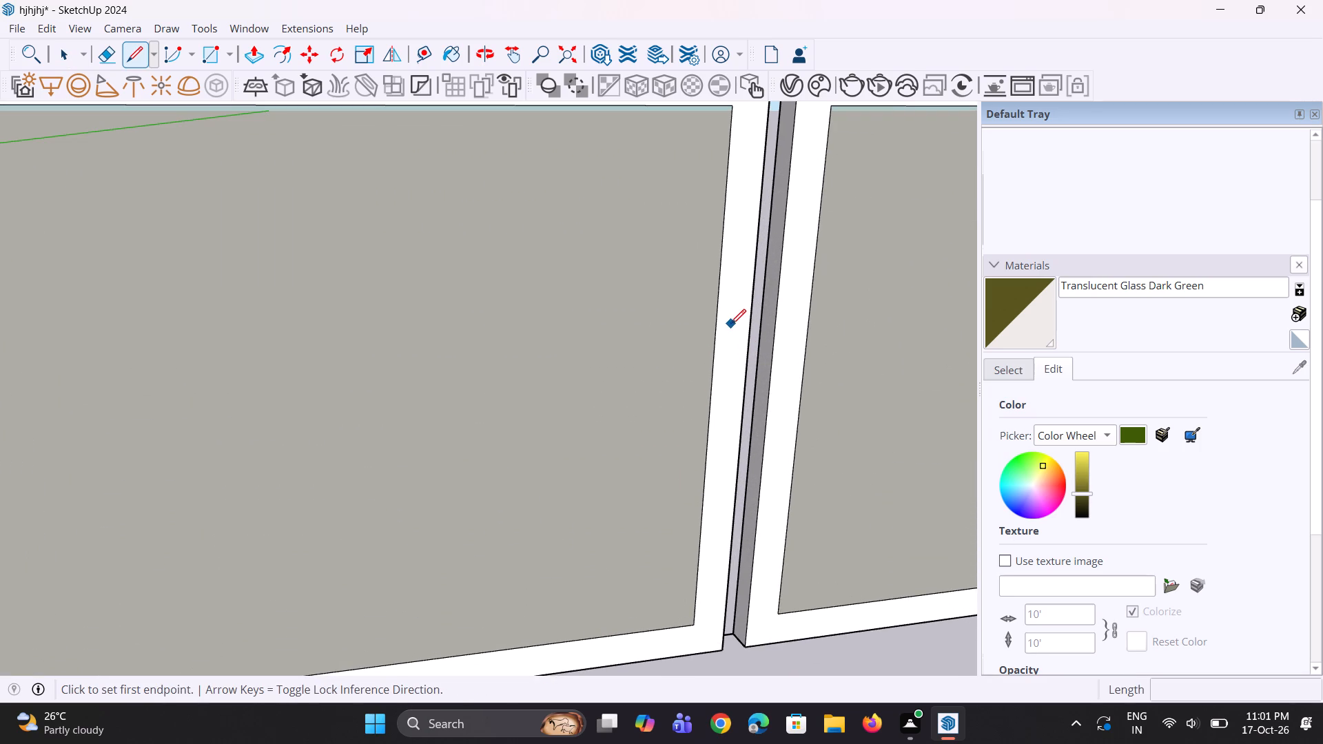
pyautogui.click(730, 315)
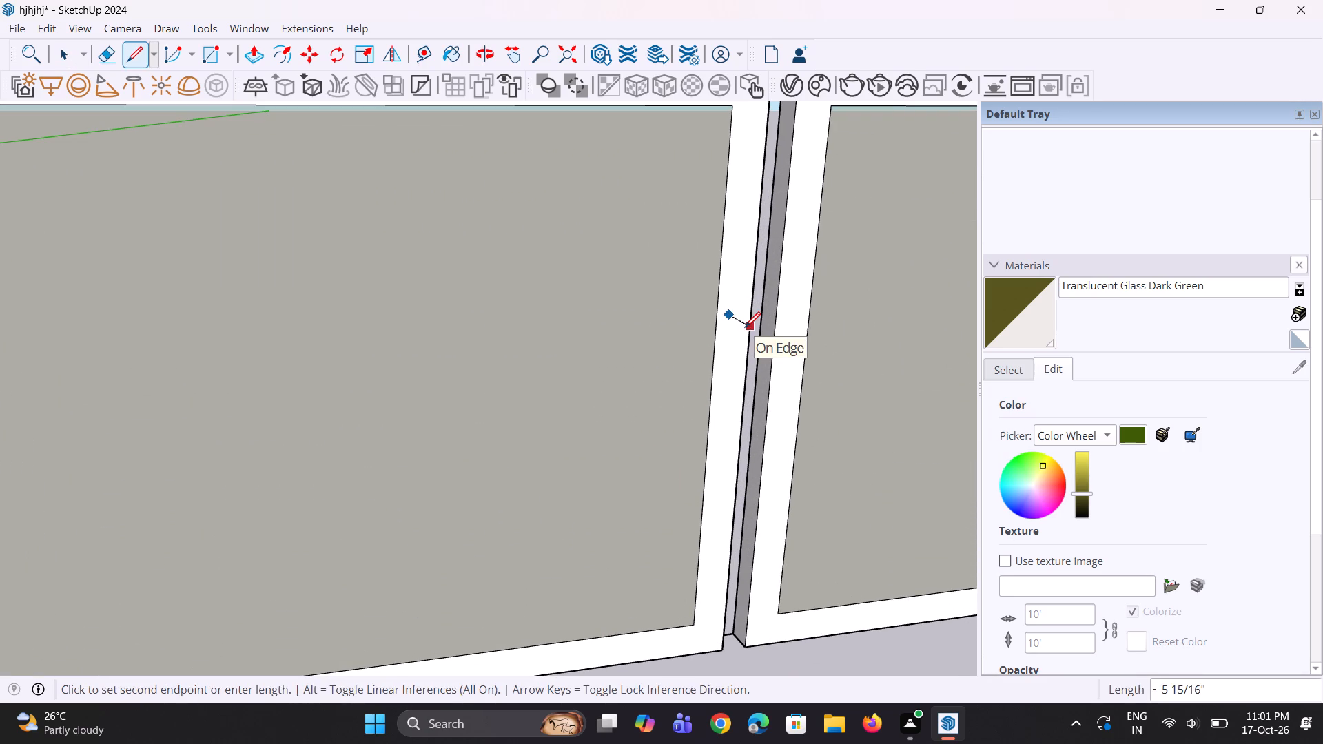
pyautogui.scroll(3, 735, 329)
pyautogui.click(735, 329)
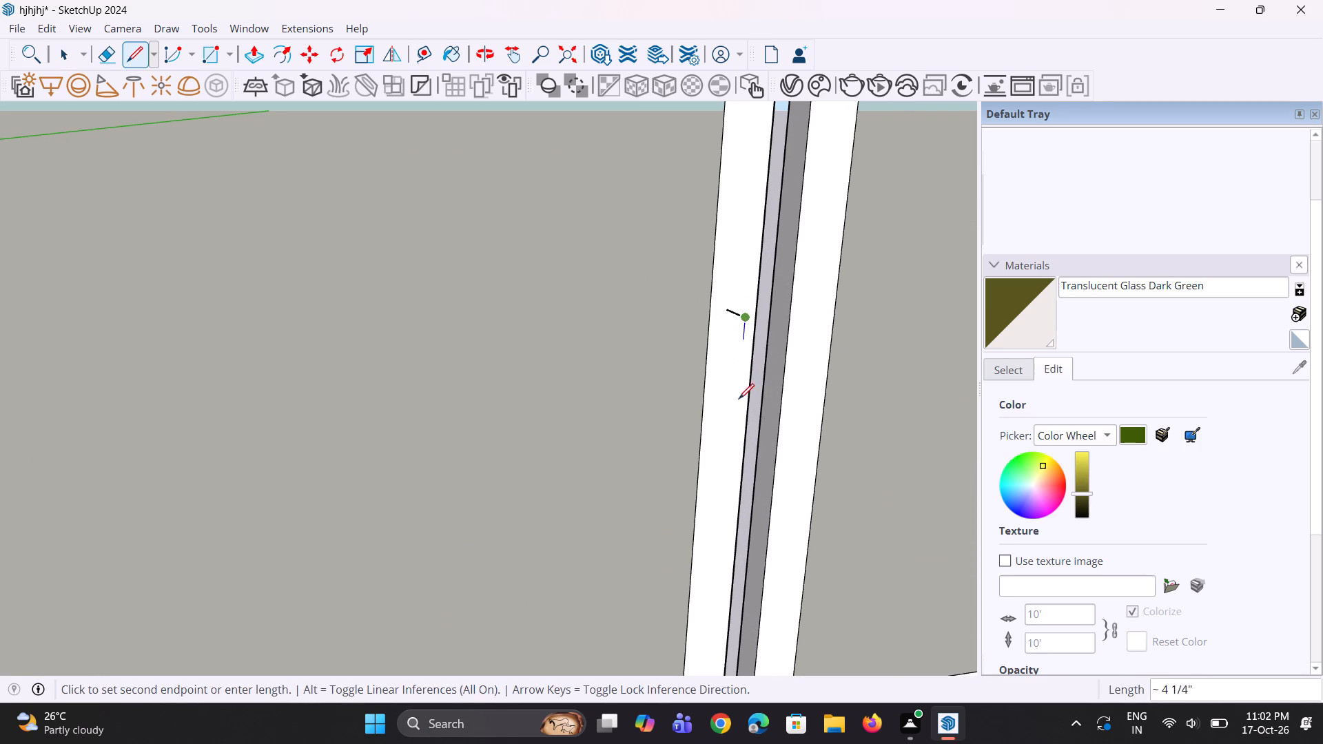
pyautogui.scroll(-4, 739, 409)
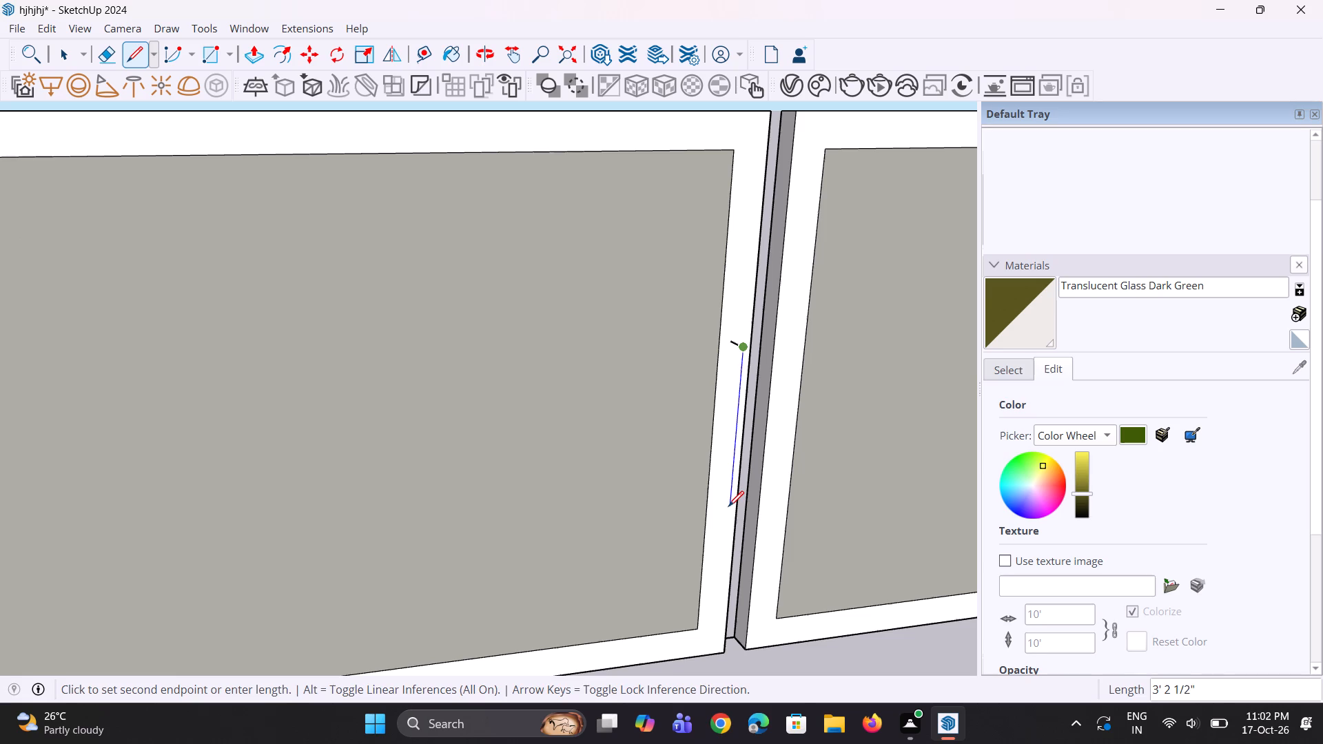
pyautogui.click(728, 506)
pyautogui.click(721, 495)
pyautogui.press('space')
pyautogui.press('space')
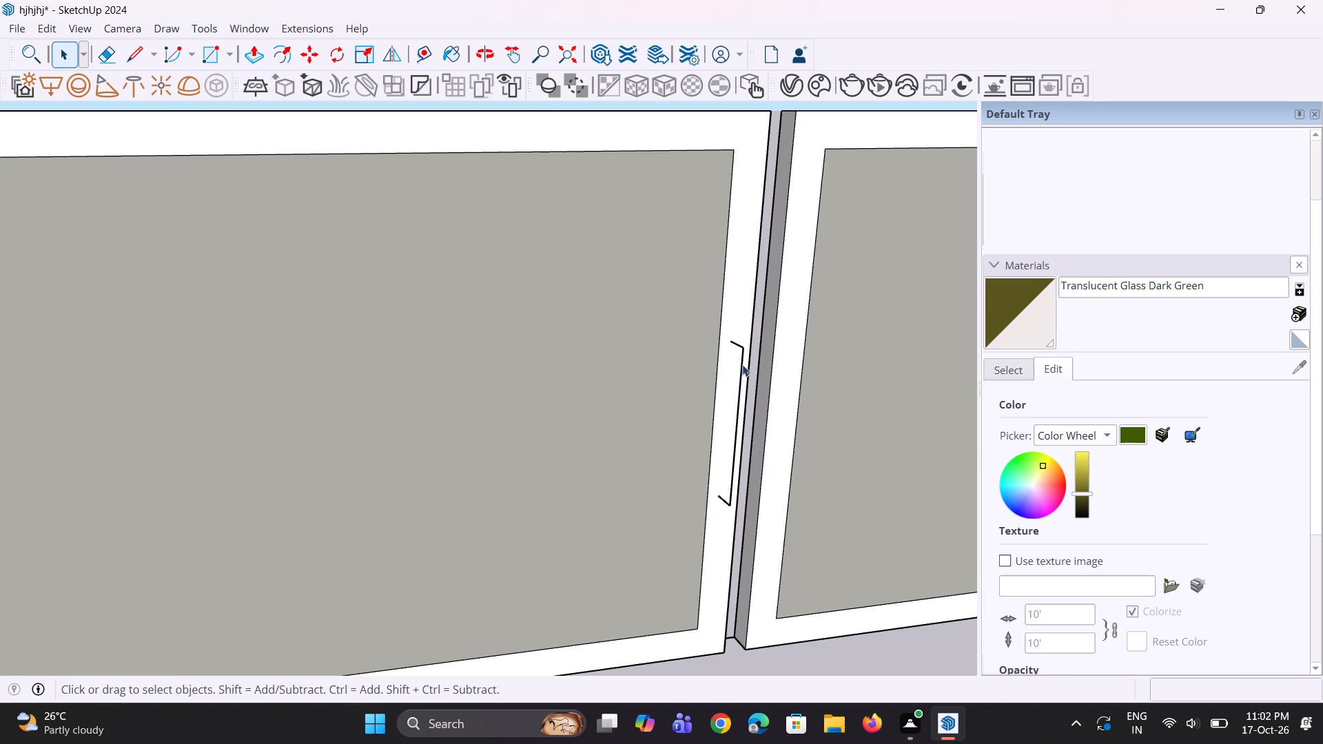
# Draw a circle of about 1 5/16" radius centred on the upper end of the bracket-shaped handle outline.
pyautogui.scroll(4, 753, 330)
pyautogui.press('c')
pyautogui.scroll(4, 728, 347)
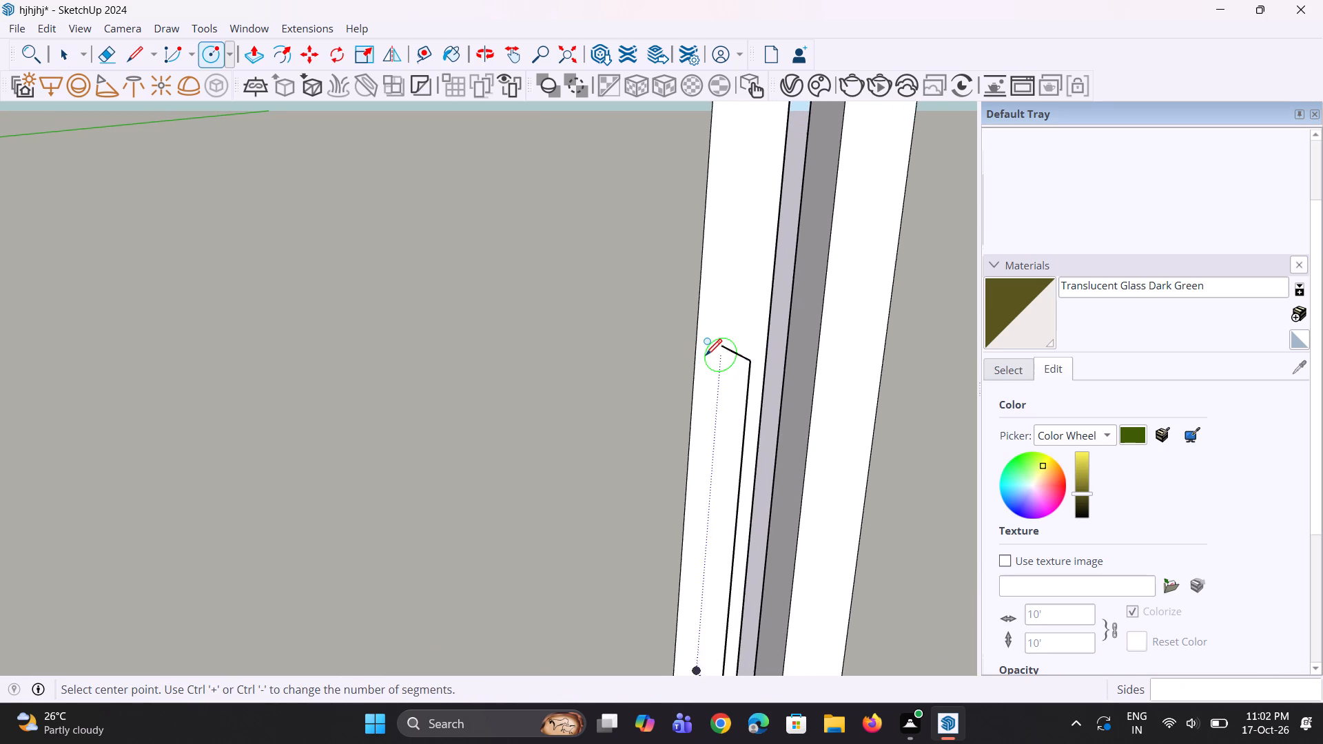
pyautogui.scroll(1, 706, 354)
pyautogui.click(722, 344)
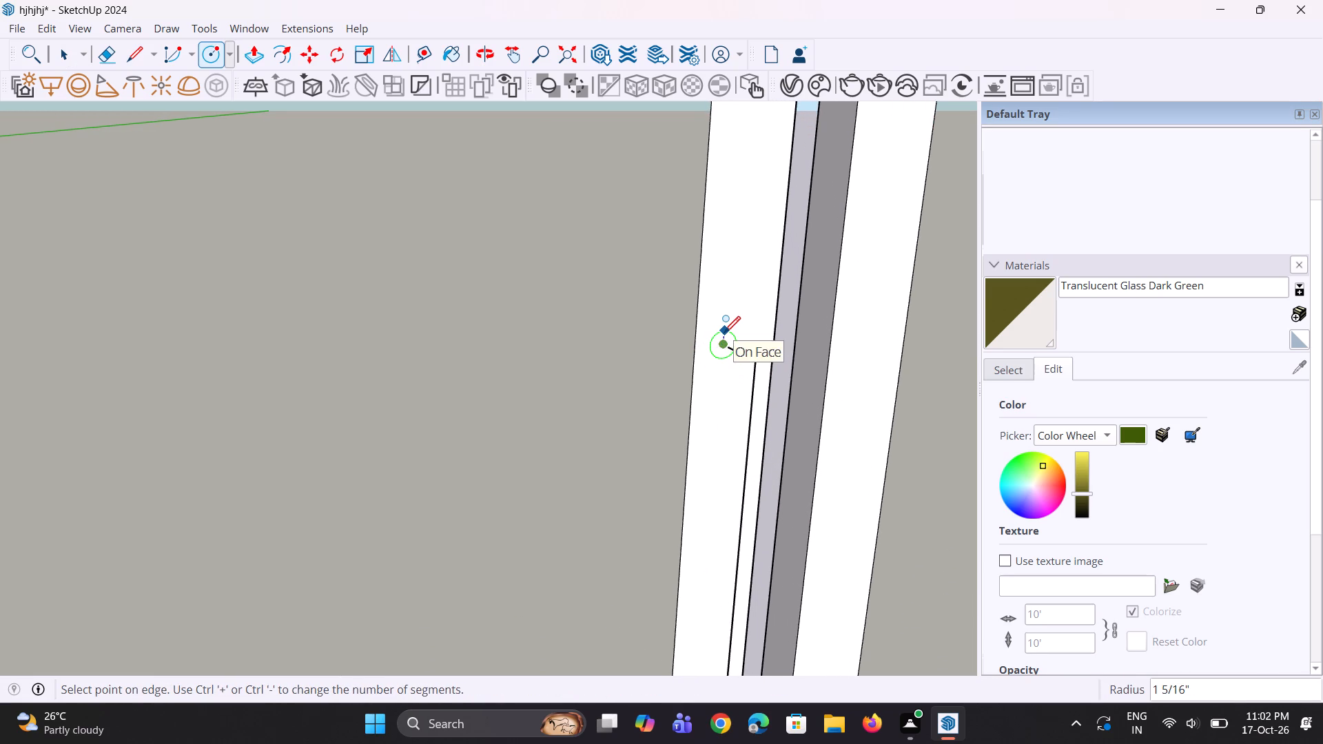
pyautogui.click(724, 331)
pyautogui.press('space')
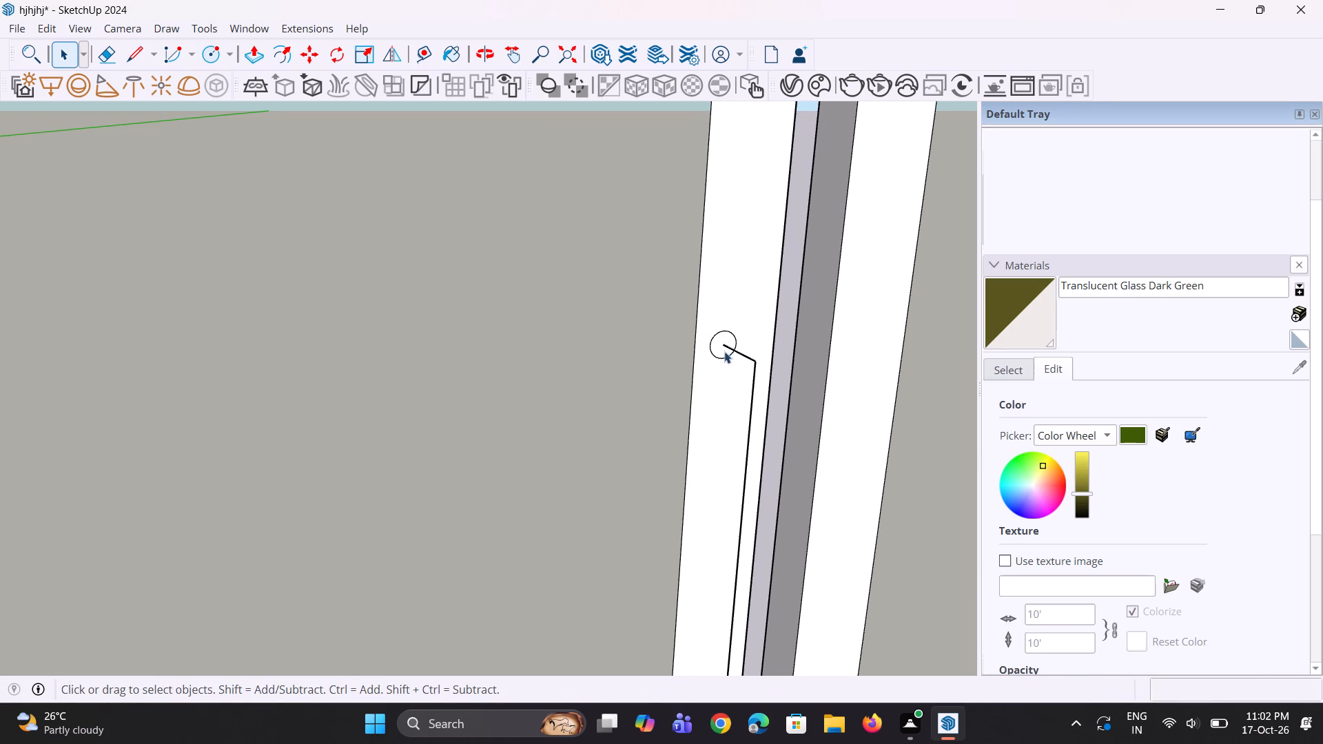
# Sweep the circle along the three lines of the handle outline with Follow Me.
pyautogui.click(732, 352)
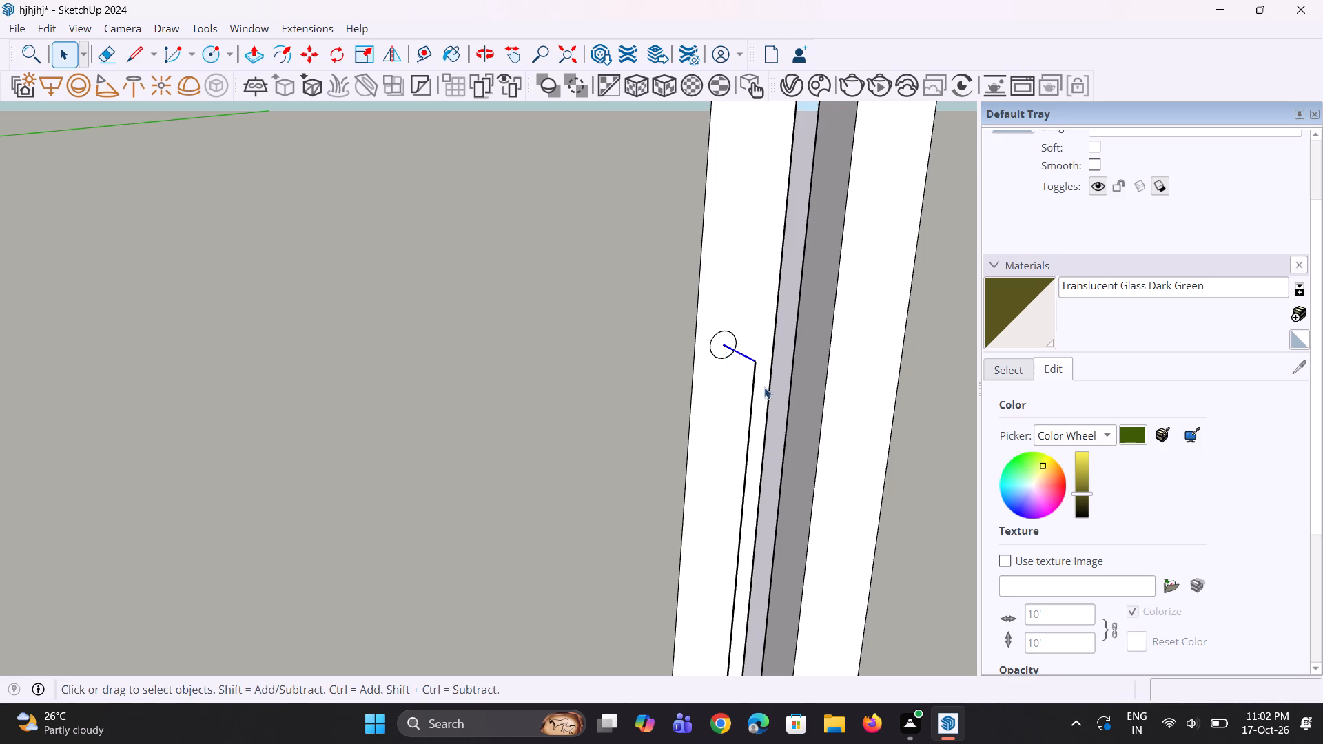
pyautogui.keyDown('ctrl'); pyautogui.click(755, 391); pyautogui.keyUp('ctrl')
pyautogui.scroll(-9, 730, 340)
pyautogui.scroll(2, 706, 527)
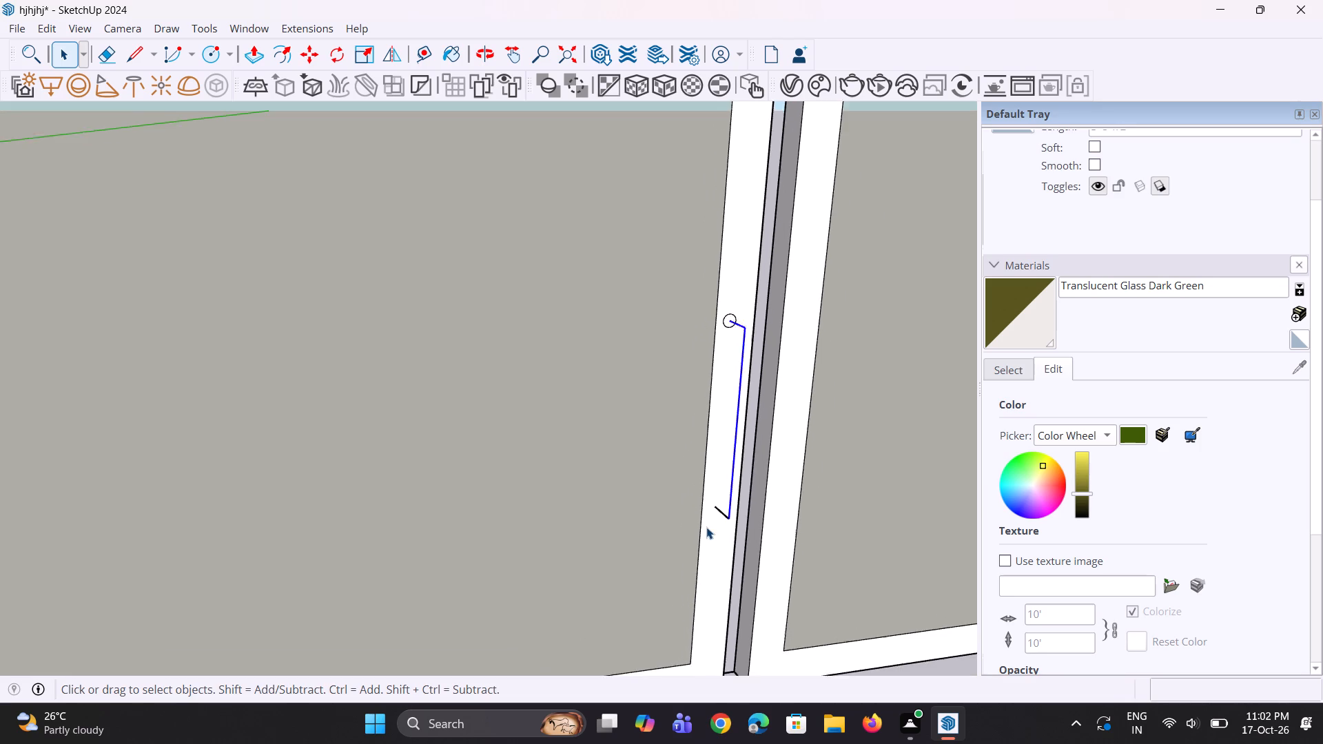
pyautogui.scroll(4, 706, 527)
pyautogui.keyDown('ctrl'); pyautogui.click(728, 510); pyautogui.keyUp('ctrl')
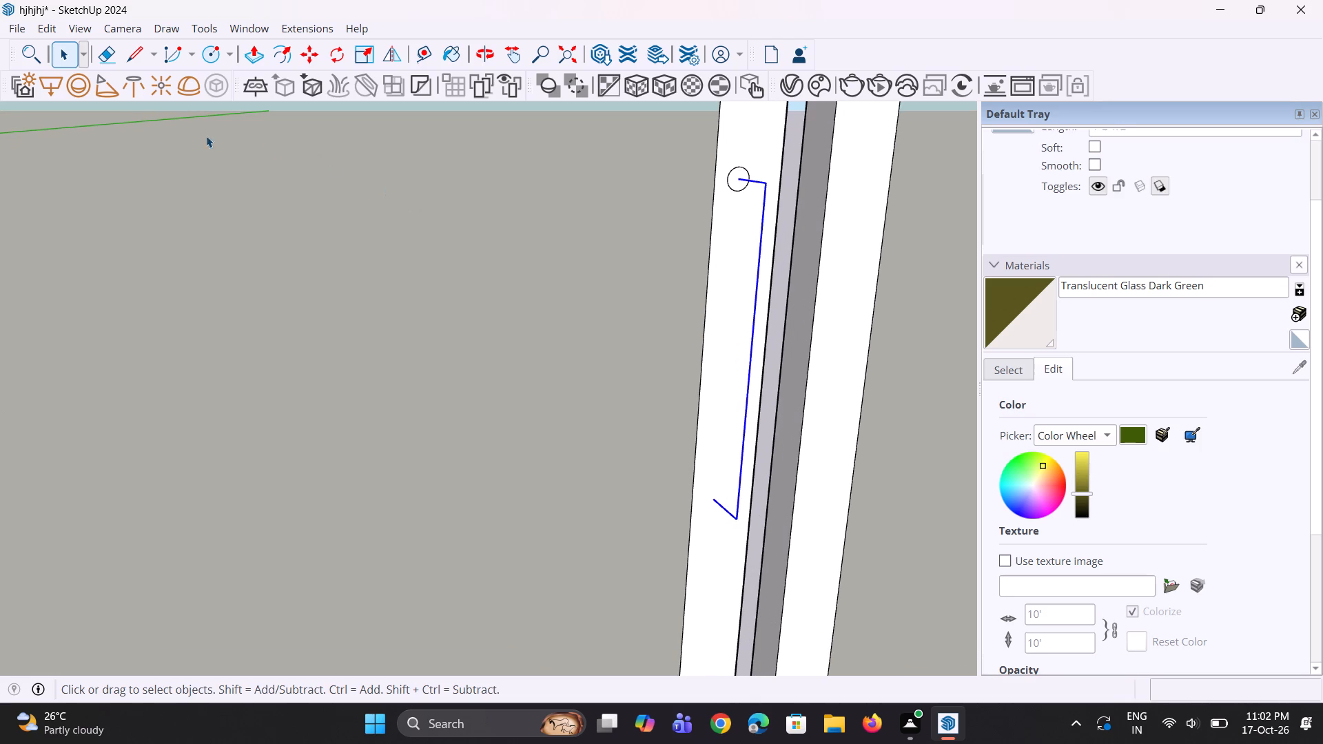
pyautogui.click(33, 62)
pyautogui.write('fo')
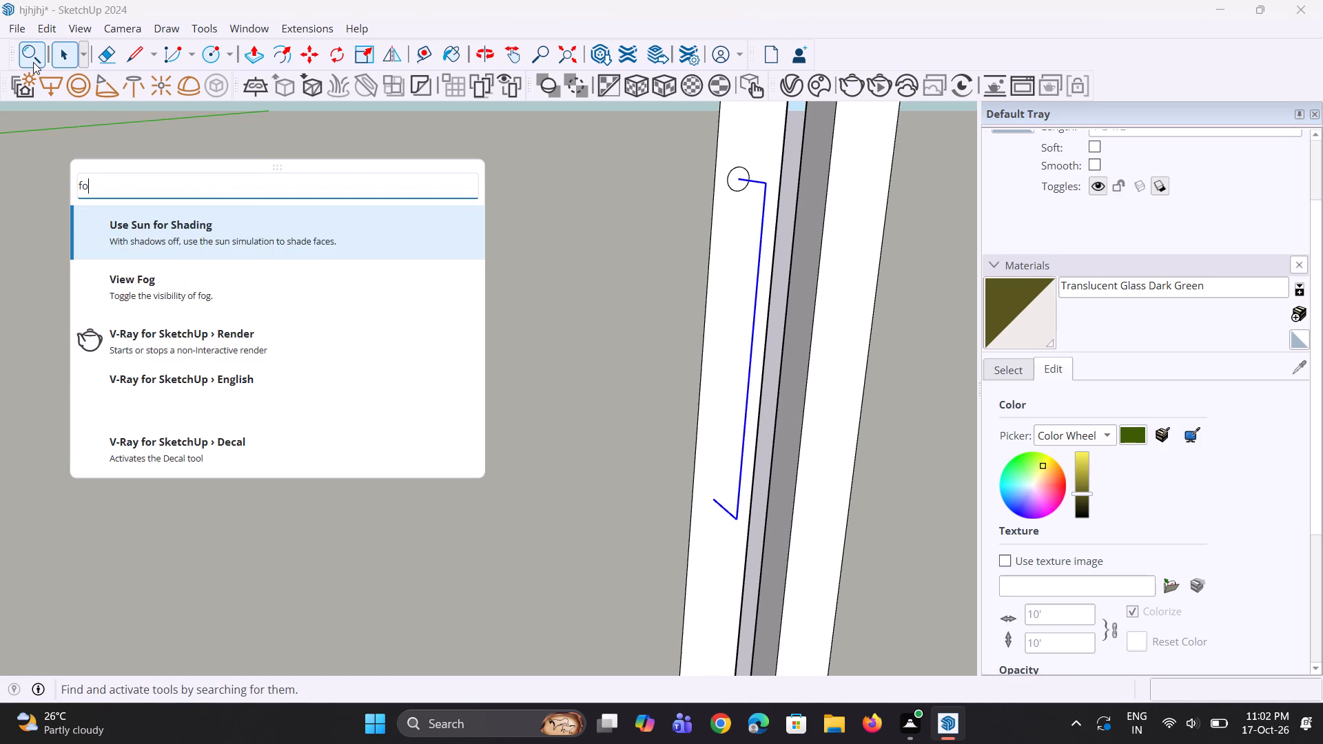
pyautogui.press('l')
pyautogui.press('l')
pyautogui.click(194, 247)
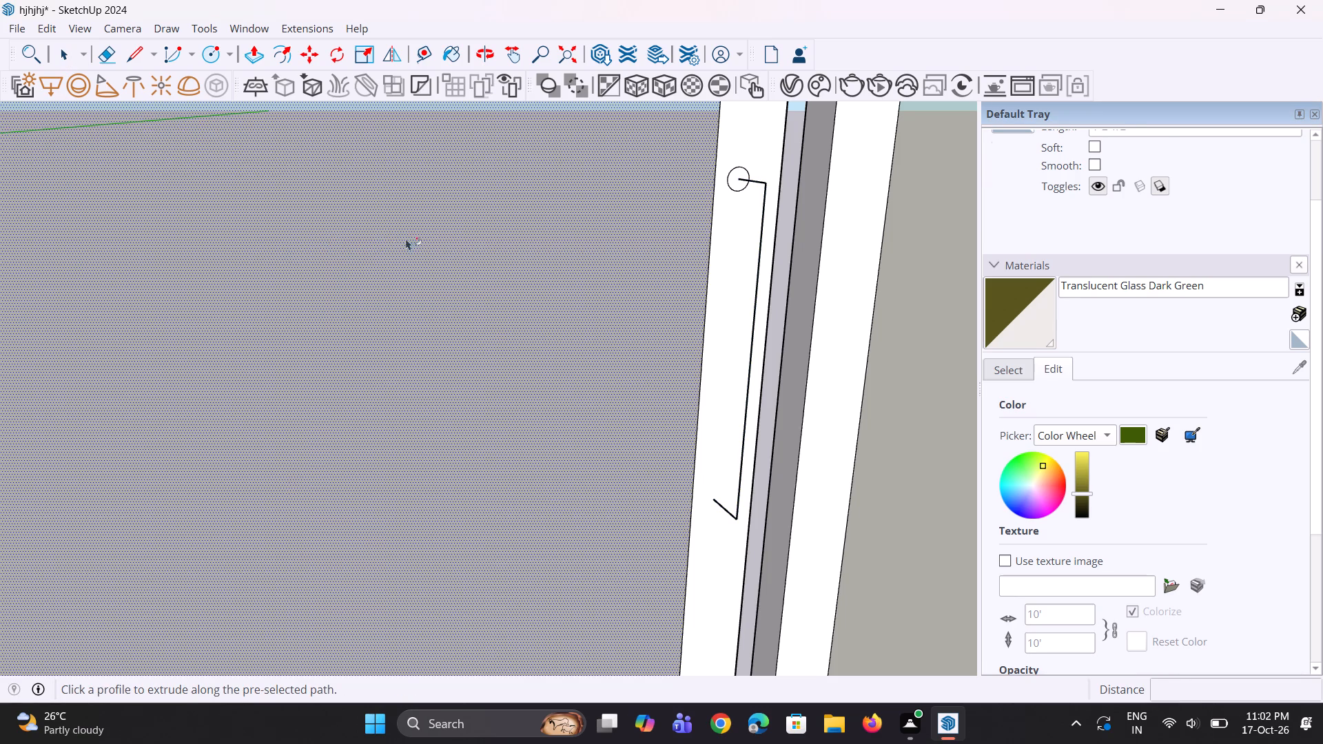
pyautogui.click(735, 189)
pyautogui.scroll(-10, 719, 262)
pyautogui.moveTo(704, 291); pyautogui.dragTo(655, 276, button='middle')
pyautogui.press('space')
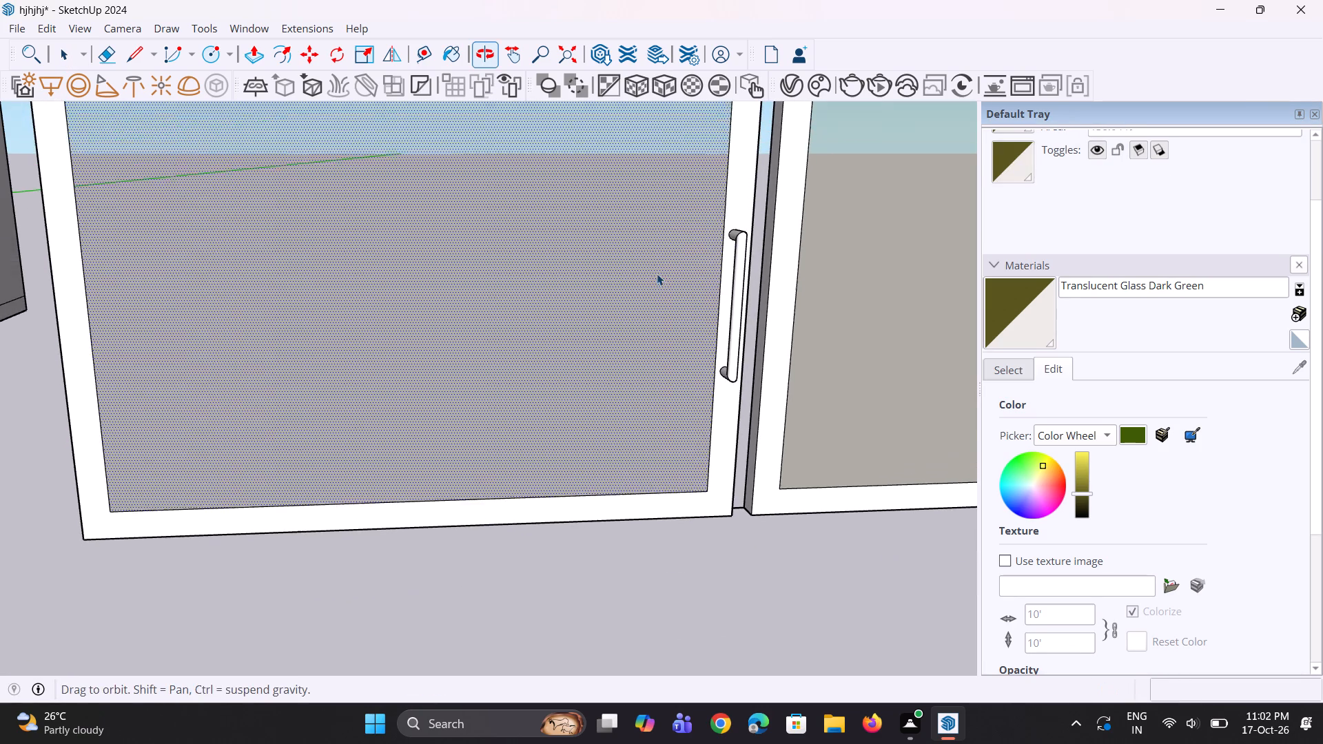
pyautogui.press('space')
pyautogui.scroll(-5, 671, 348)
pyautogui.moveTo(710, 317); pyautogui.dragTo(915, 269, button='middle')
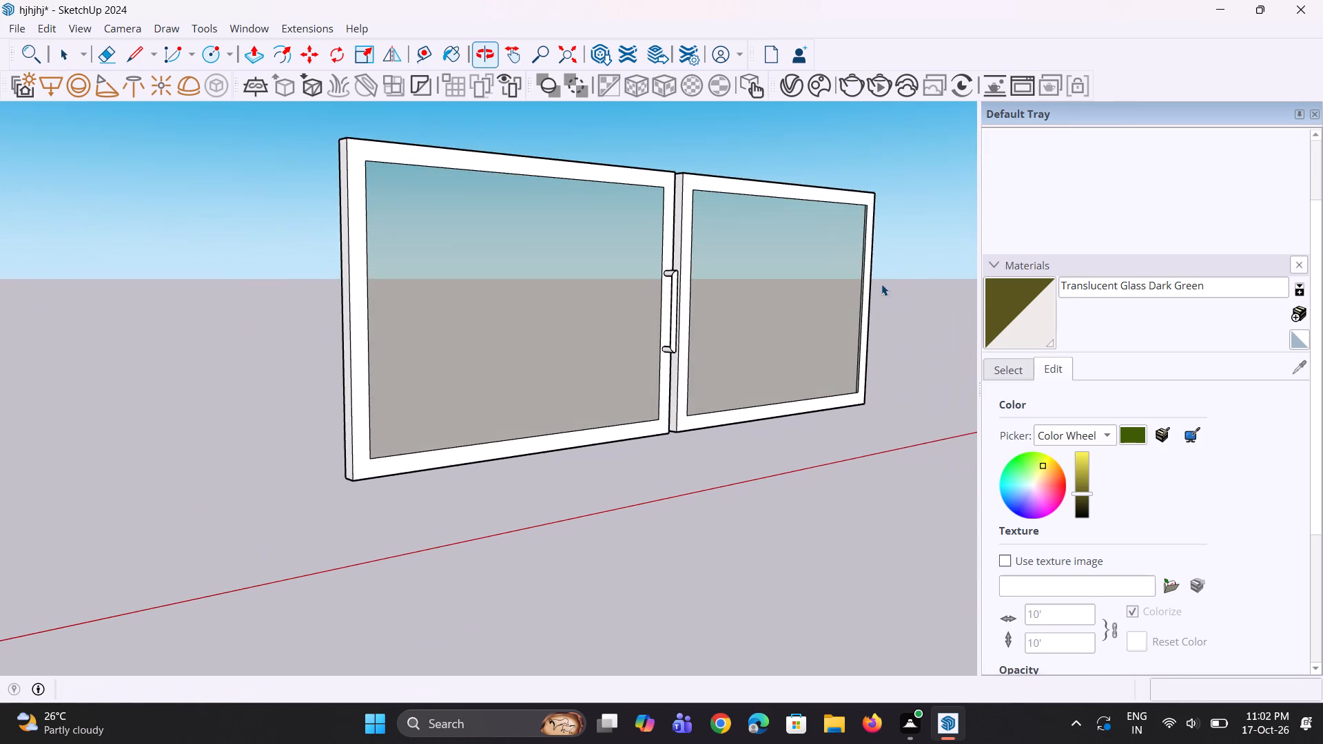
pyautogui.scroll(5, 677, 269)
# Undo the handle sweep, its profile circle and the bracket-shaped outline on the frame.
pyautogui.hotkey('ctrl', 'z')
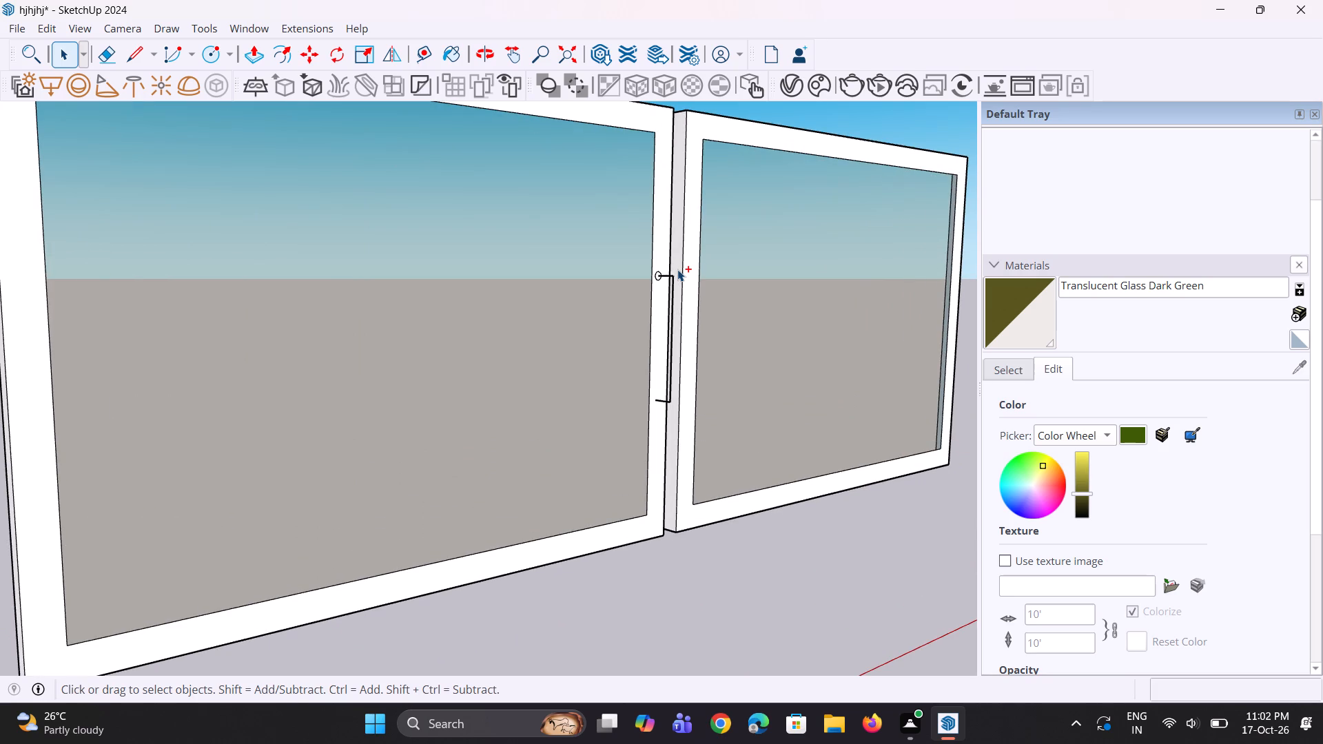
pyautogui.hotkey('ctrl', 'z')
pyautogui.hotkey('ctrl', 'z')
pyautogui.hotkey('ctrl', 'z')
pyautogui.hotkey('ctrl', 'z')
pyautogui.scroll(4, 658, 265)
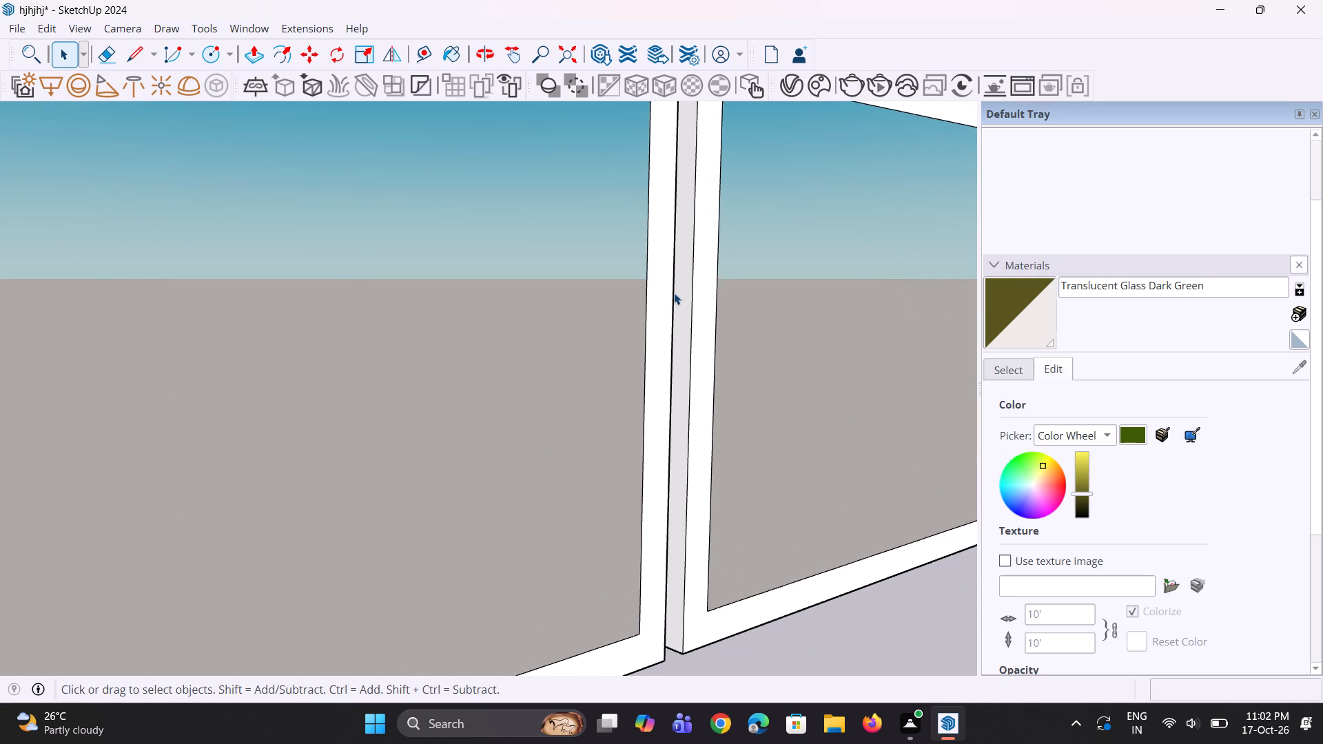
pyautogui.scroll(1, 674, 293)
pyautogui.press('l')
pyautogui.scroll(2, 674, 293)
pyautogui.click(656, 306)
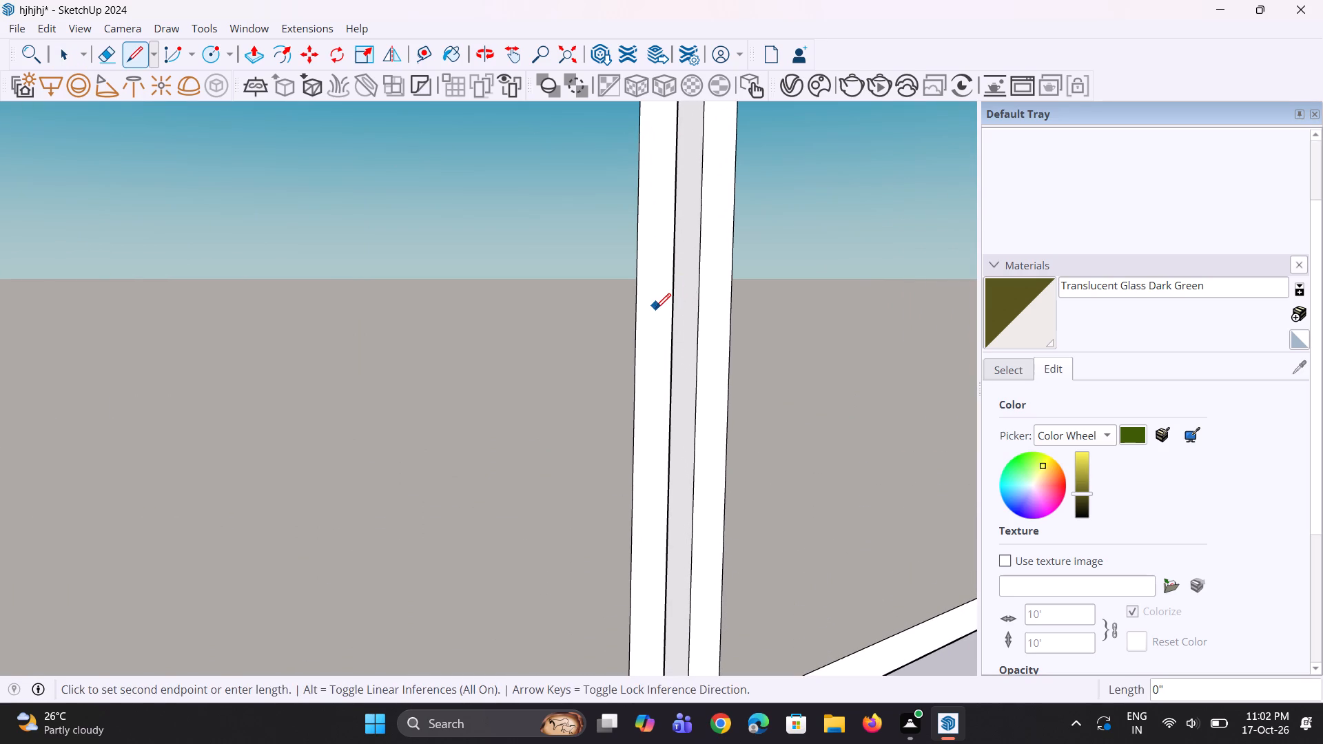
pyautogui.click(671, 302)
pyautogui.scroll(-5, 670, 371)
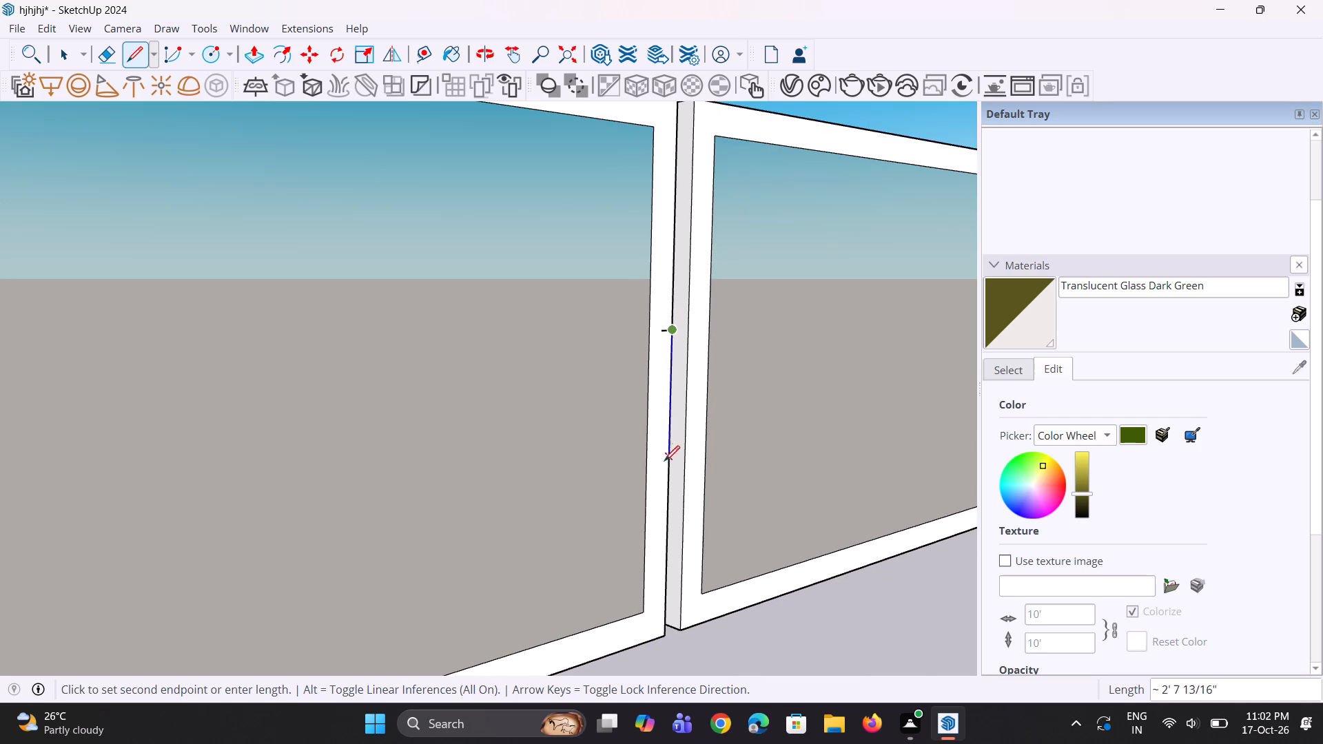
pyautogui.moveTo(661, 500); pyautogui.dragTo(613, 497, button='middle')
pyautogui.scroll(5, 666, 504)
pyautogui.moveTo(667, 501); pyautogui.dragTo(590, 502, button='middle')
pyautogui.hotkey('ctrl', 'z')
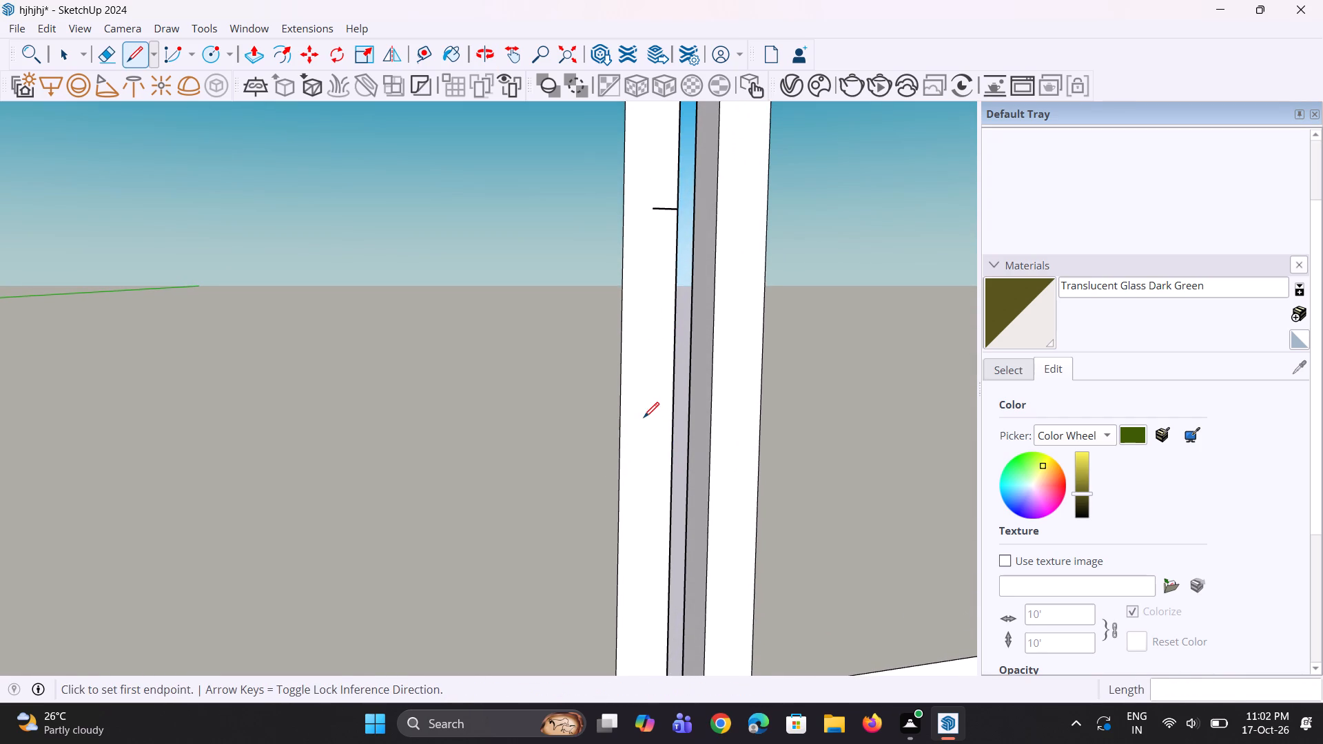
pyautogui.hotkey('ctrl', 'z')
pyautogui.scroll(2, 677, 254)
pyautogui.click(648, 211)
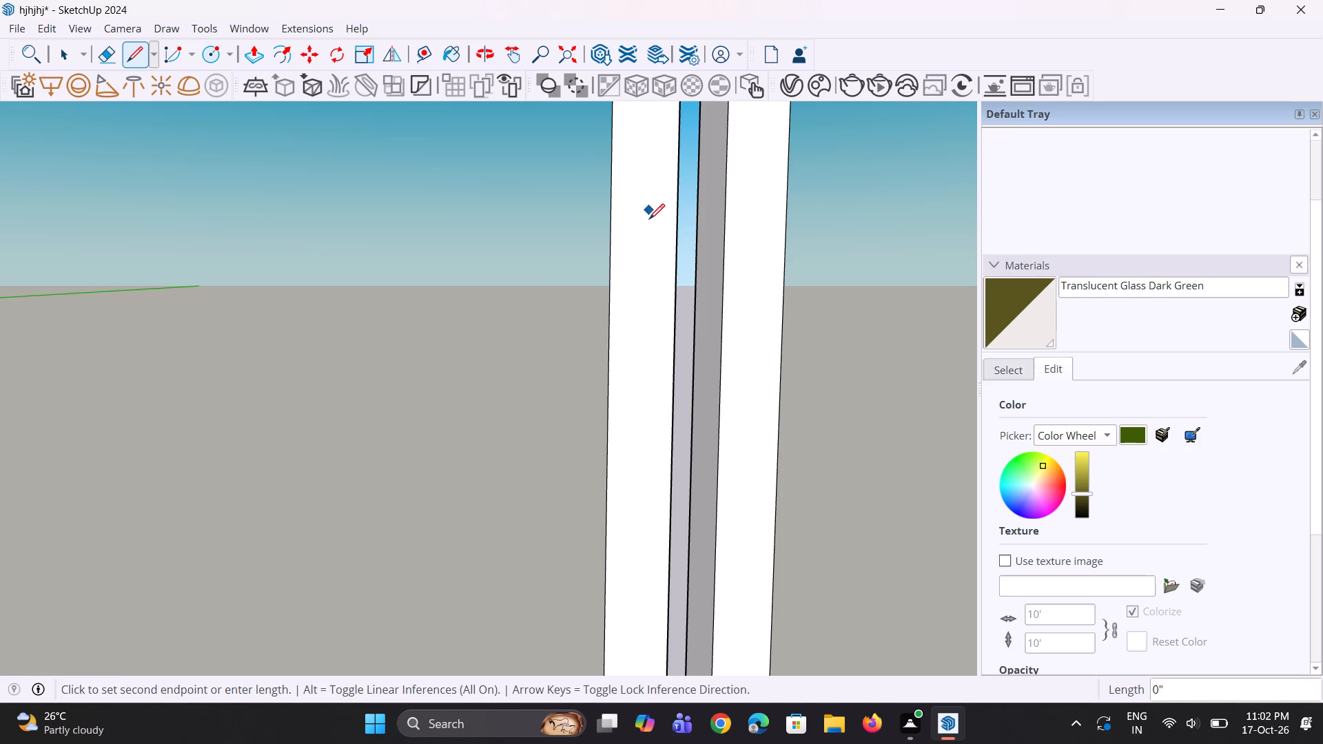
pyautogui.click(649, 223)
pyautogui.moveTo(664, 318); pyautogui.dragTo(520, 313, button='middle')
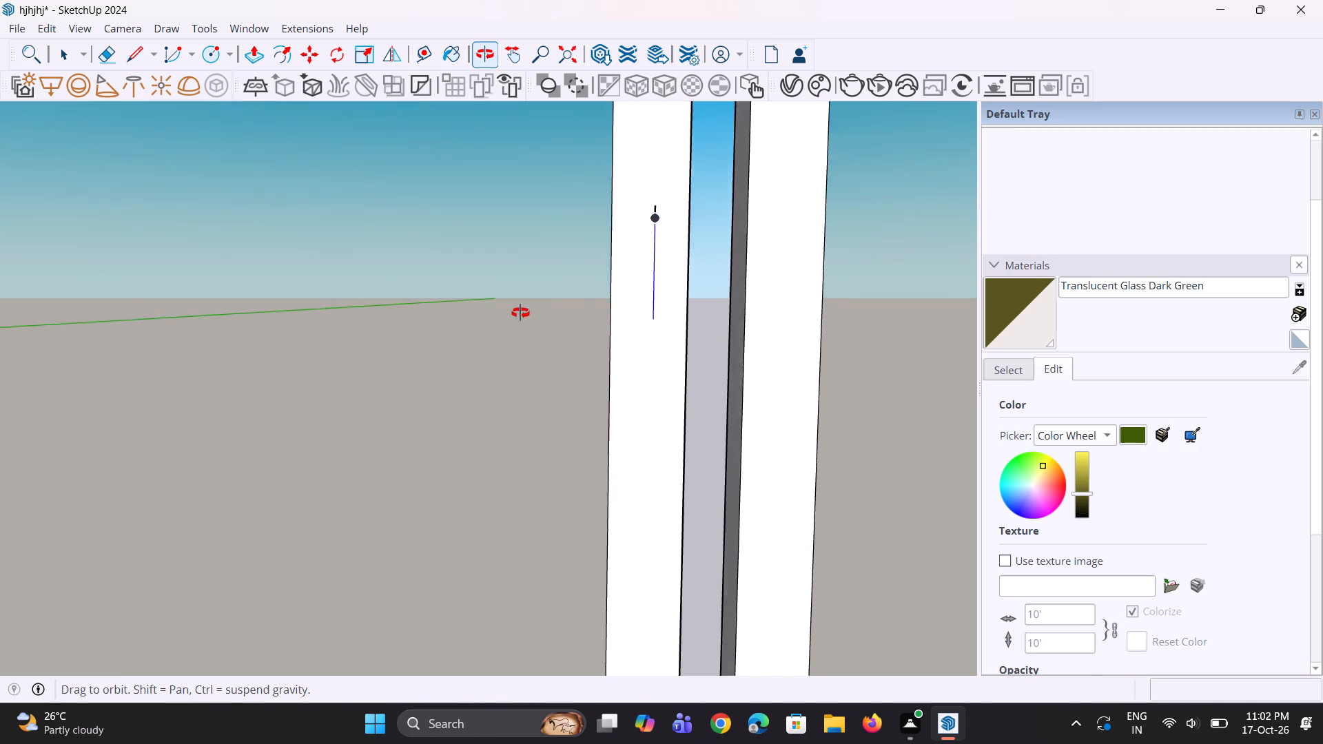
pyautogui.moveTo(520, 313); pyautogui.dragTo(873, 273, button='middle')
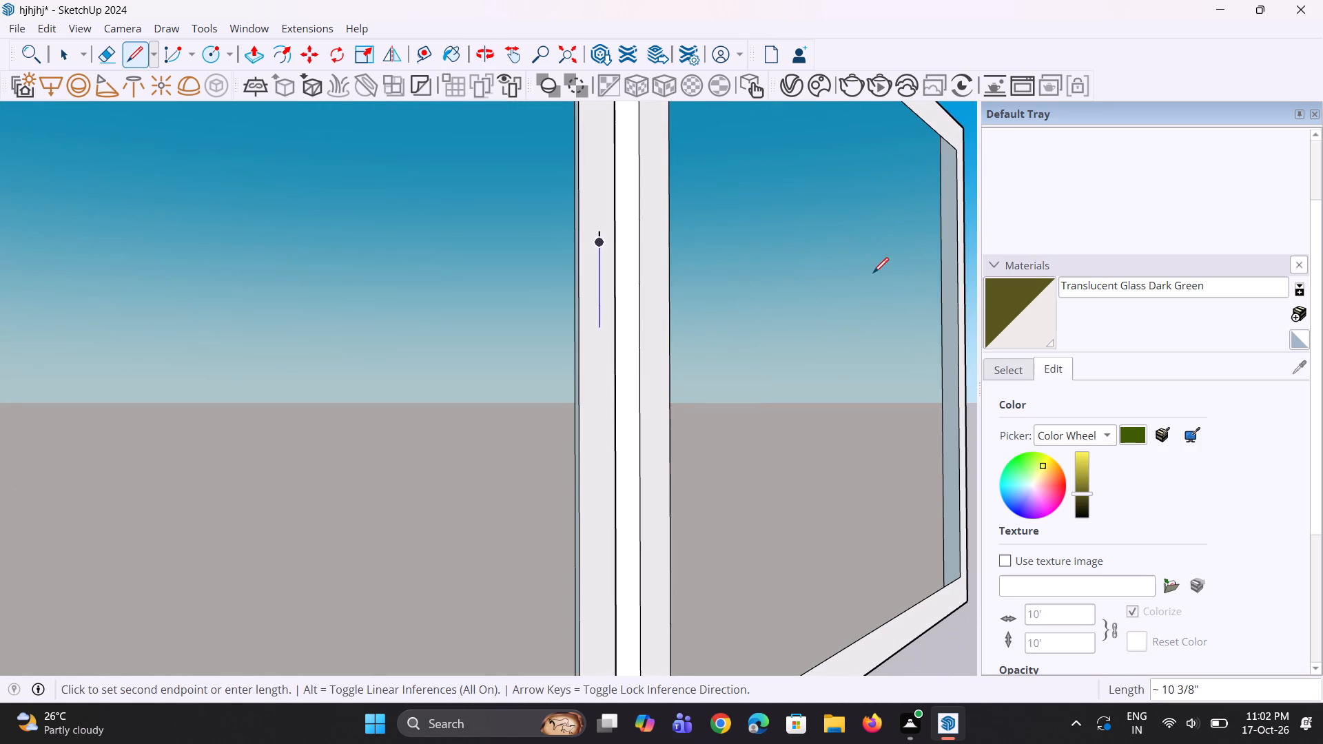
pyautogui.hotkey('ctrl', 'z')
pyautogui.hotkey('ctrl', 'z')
# Draw a smaller bracket-shaped handle outline on the frame beside the gap, about 1' 11 5/16" tall with end lines about 1 1/2" long.
pyautogui.scroll(2, 599, 241)
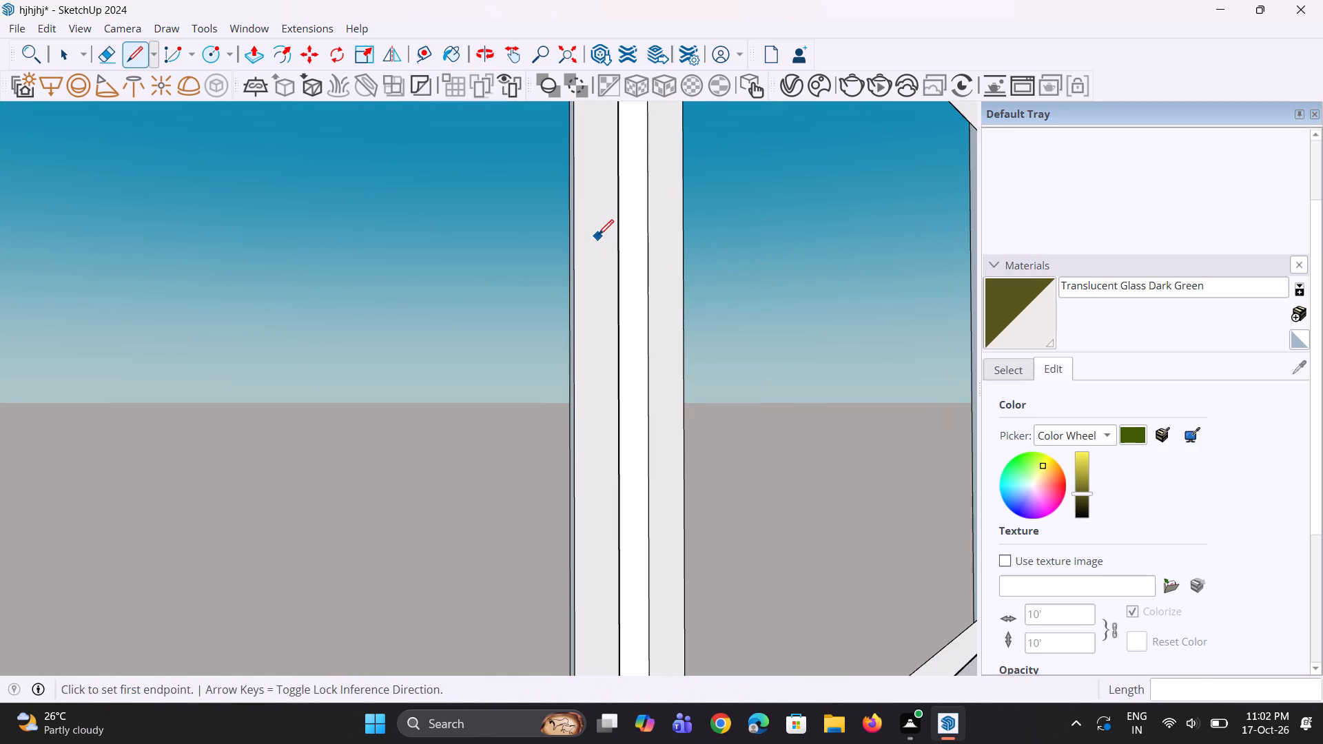
pyautogui.click(598, 235)
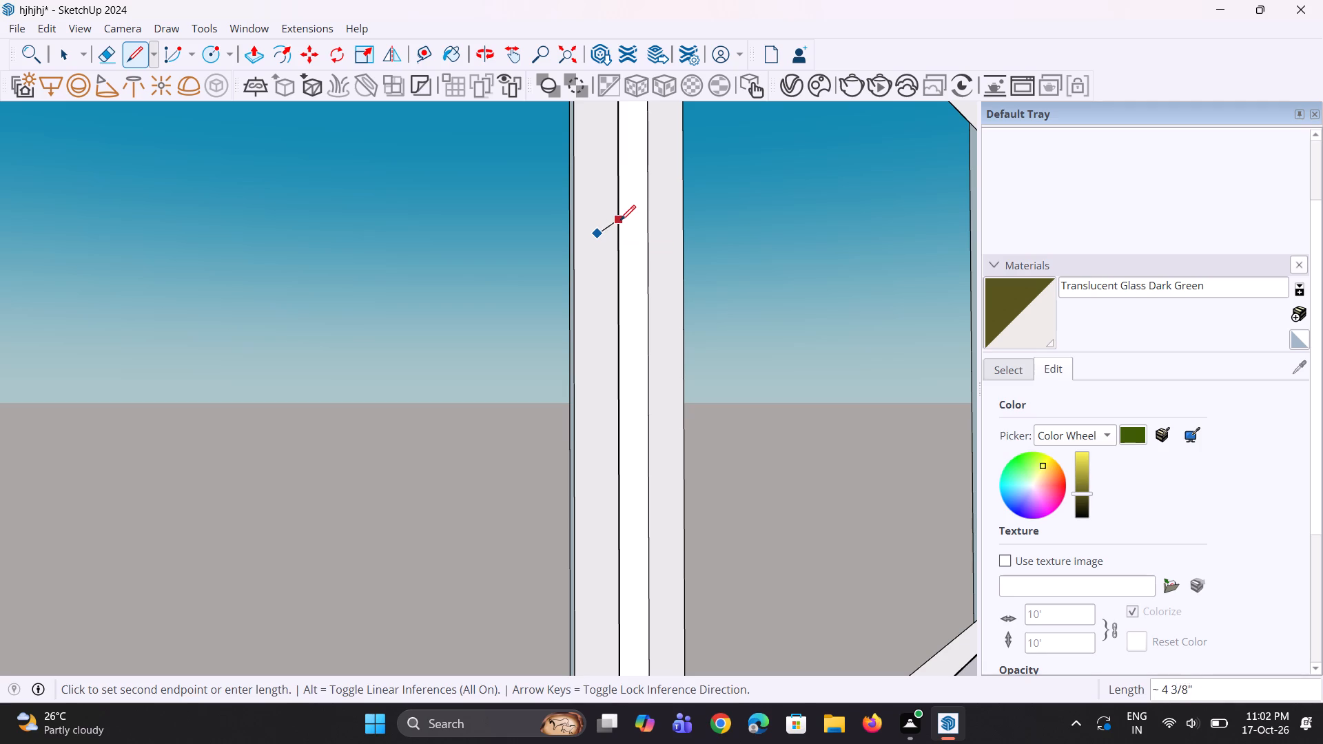
pyautogui.scroll(3, 619, 227)
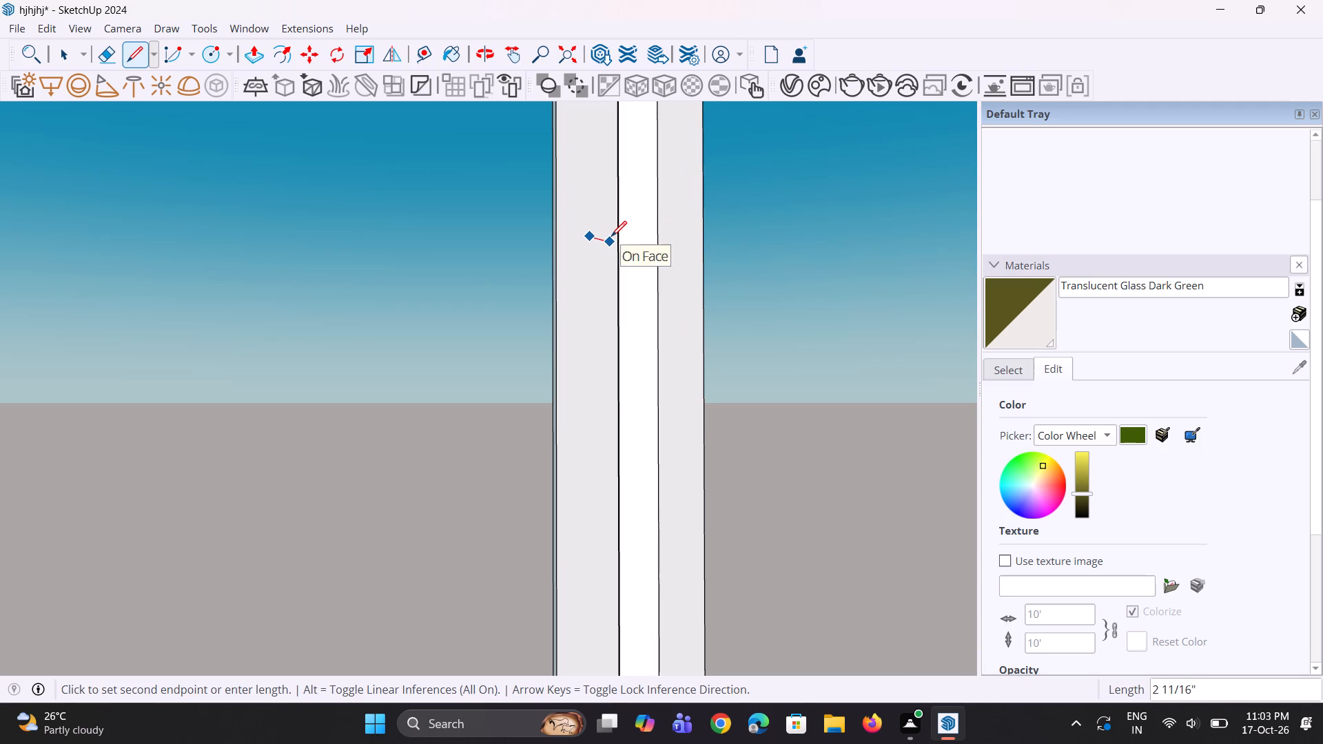
pyautogui.scroll(3, 611, 235)
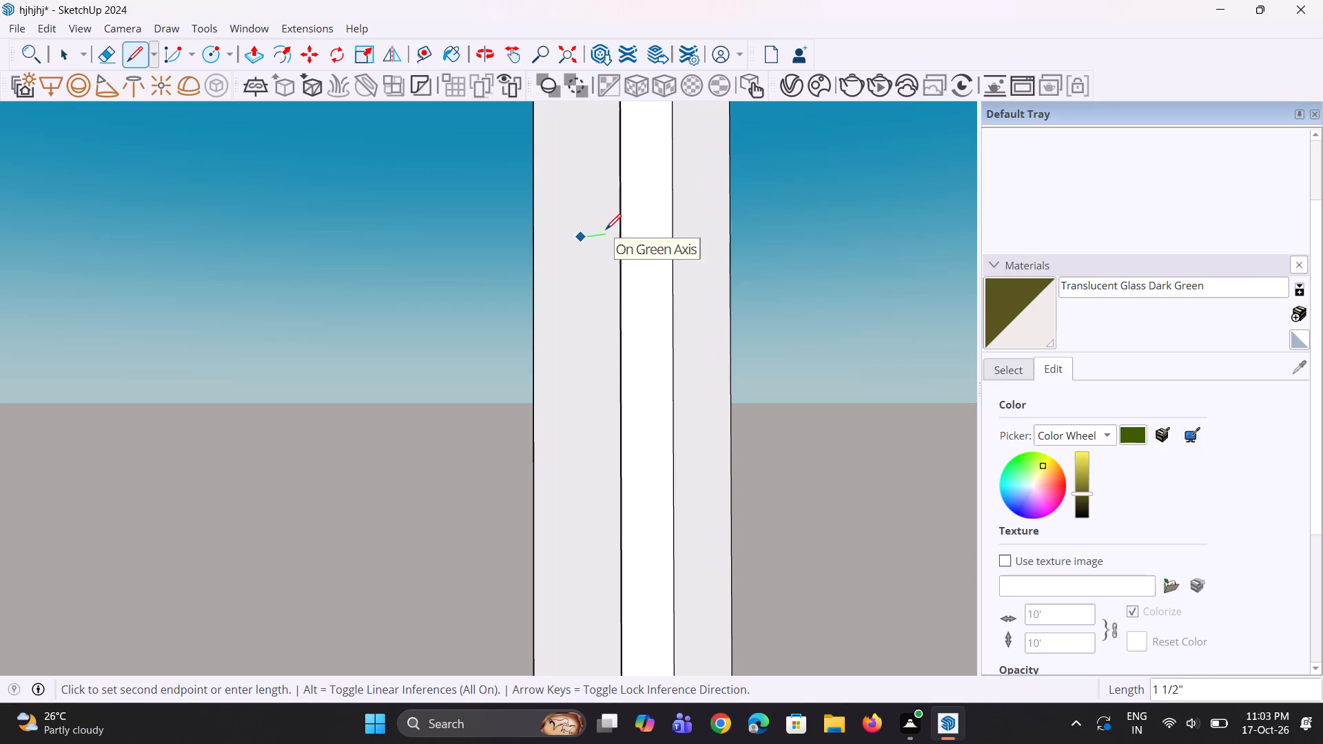
pyautogui.click(604, 229)
pyautogui.scroll(-9, 592, 317)
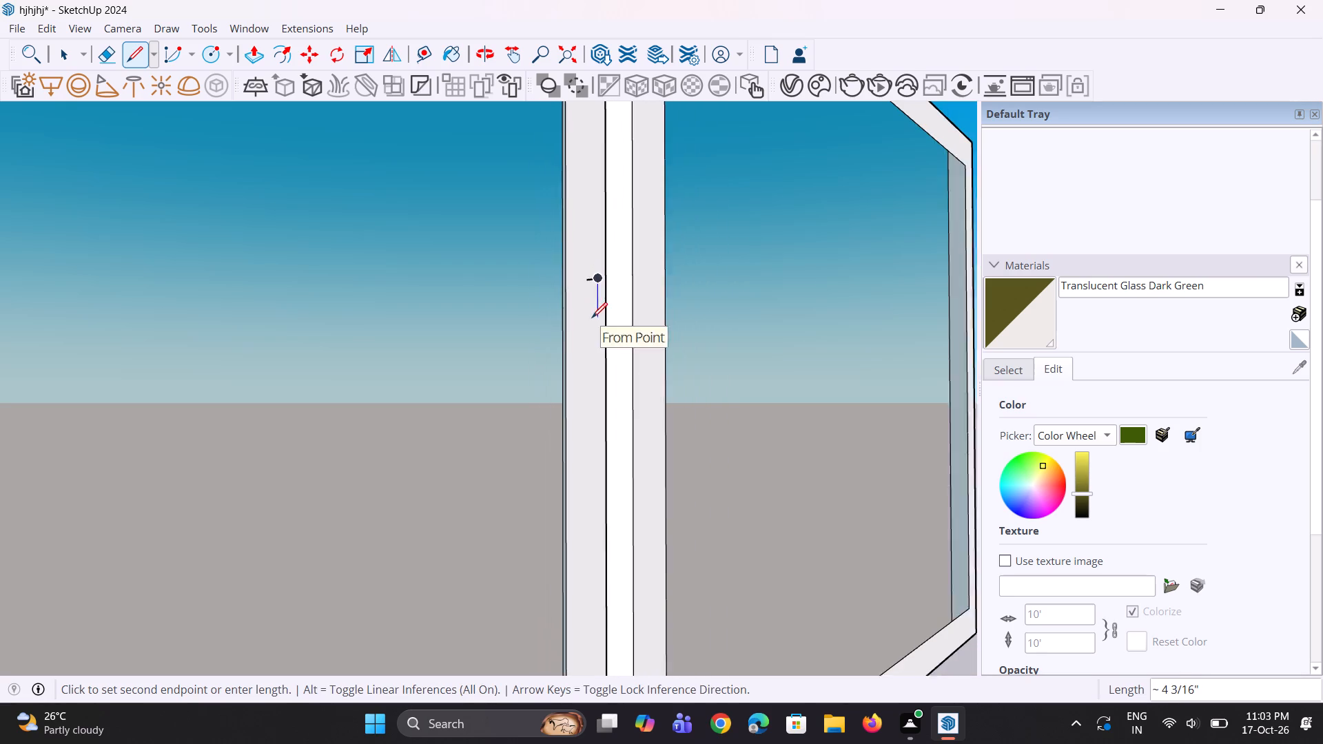
pyautogui.click(590, 475)
pyautogui.click(584, 472)
pyautogui.press('space')
# Draw a circle of about 3/4" radius centred on the upper end of the new handle outline.
pyautogui.moveTo(626, 445); pyautogui.dragTo(610, 470, button='middle')
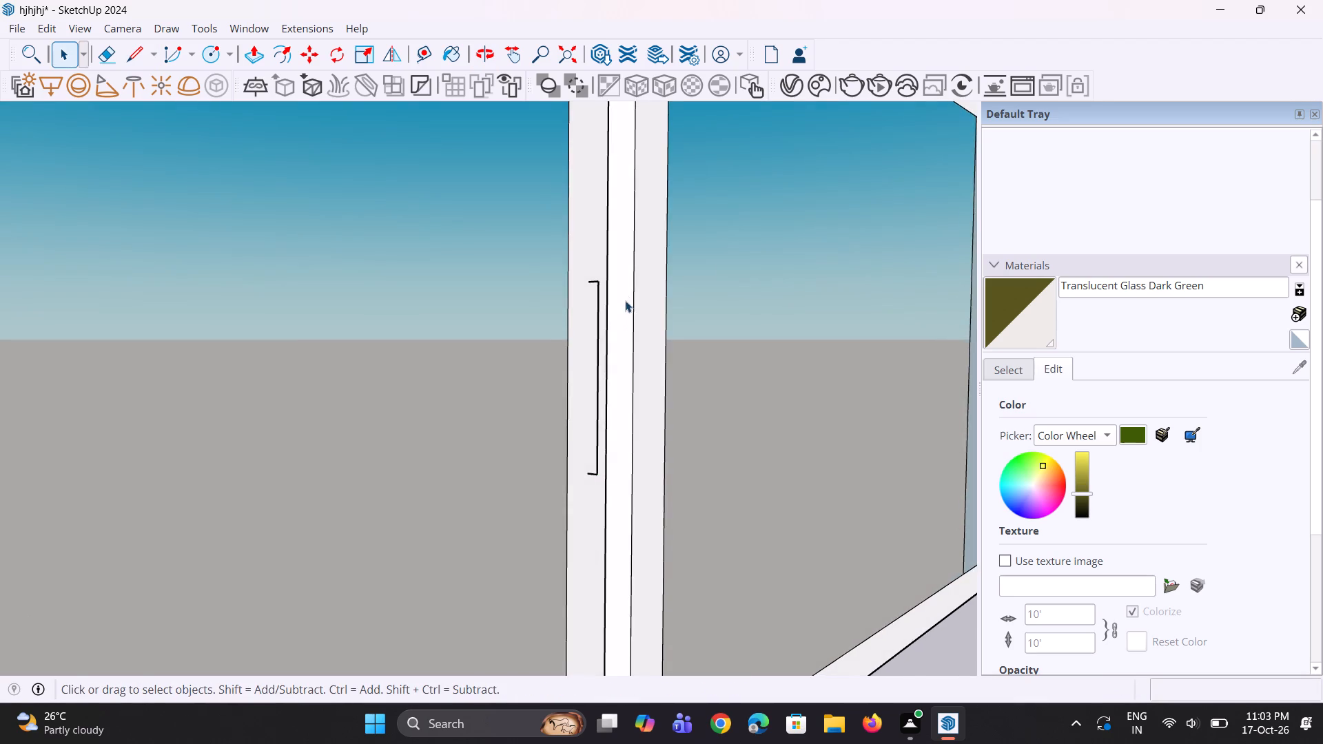
pyautogui.scroll(1, 622, 291)
pyautogui.press('c')
pyautogui.scroll(5, 586, 249)
pyautogui.click(585, 287)
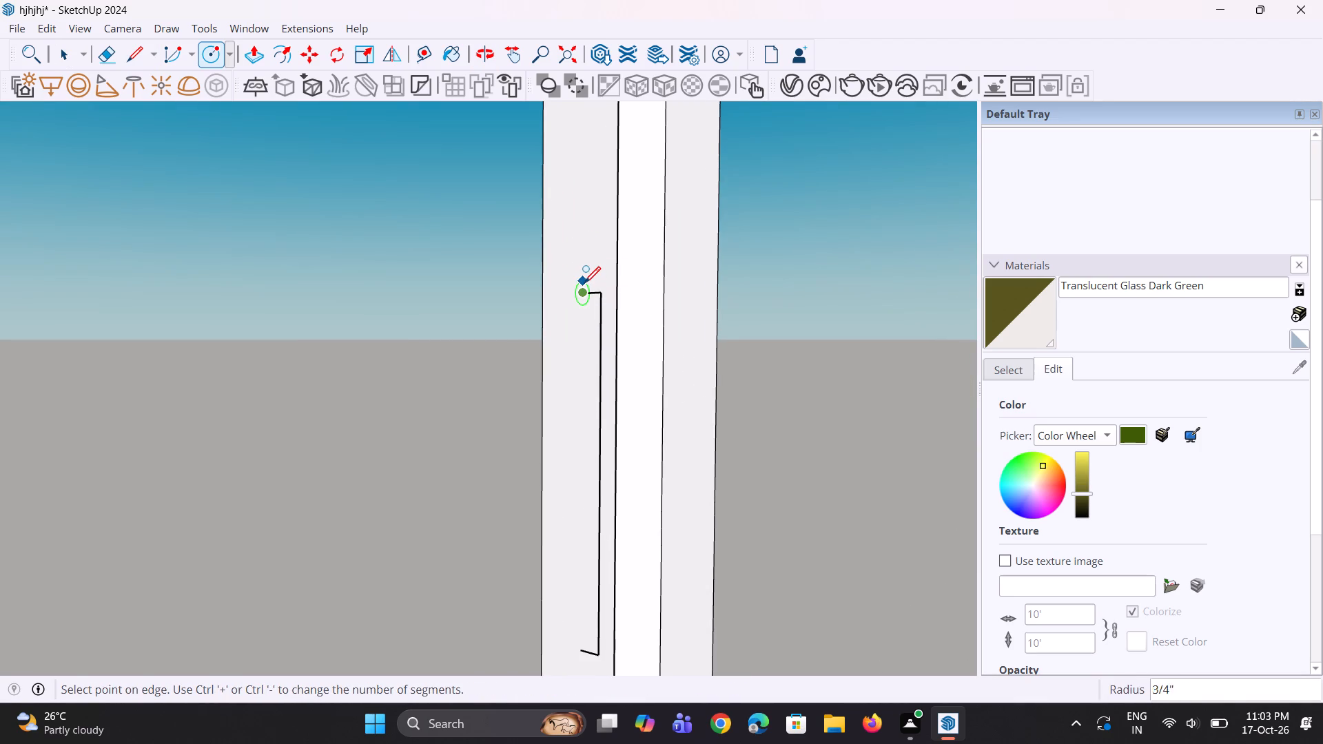
pyautogui.click(584, 280)
pyautogui.press('space')
# Sweep the circle along the three lines of the handle outline with Follow Me.
pyautogui.click(596, 291)
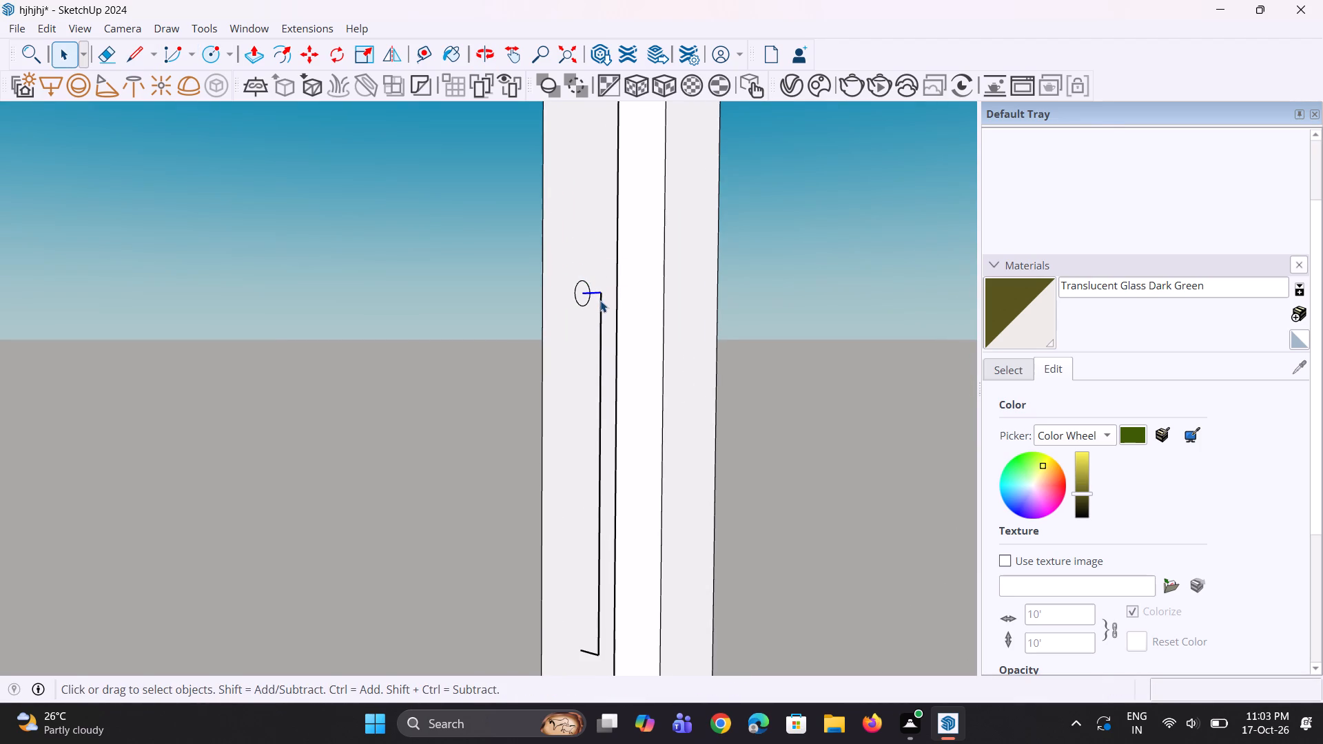
pyautogui.scroll(1, 600, 300)
pyautogui.keyDown('ctrl'); pyautogui.click(600, 300); pyautogui.keyUp('ctrl')
pyautogui.scroll(-5, 615, 277)
pyautogui.scroll(3, 586, 524)
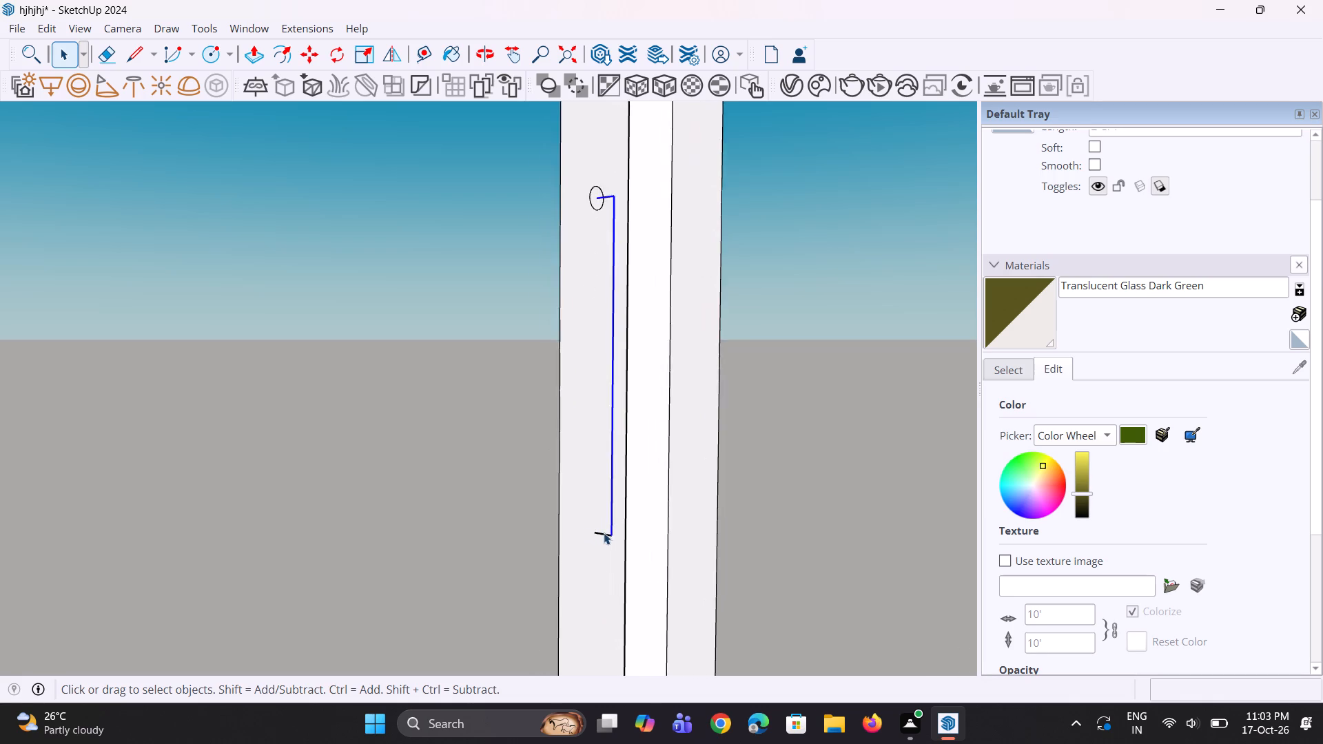
pyautogui.scroll(2, 604, 533)
pyautogui.keyDown('ctrl'); pyautogui.click(606, 533); pyautogui.keyUp('ctrl')
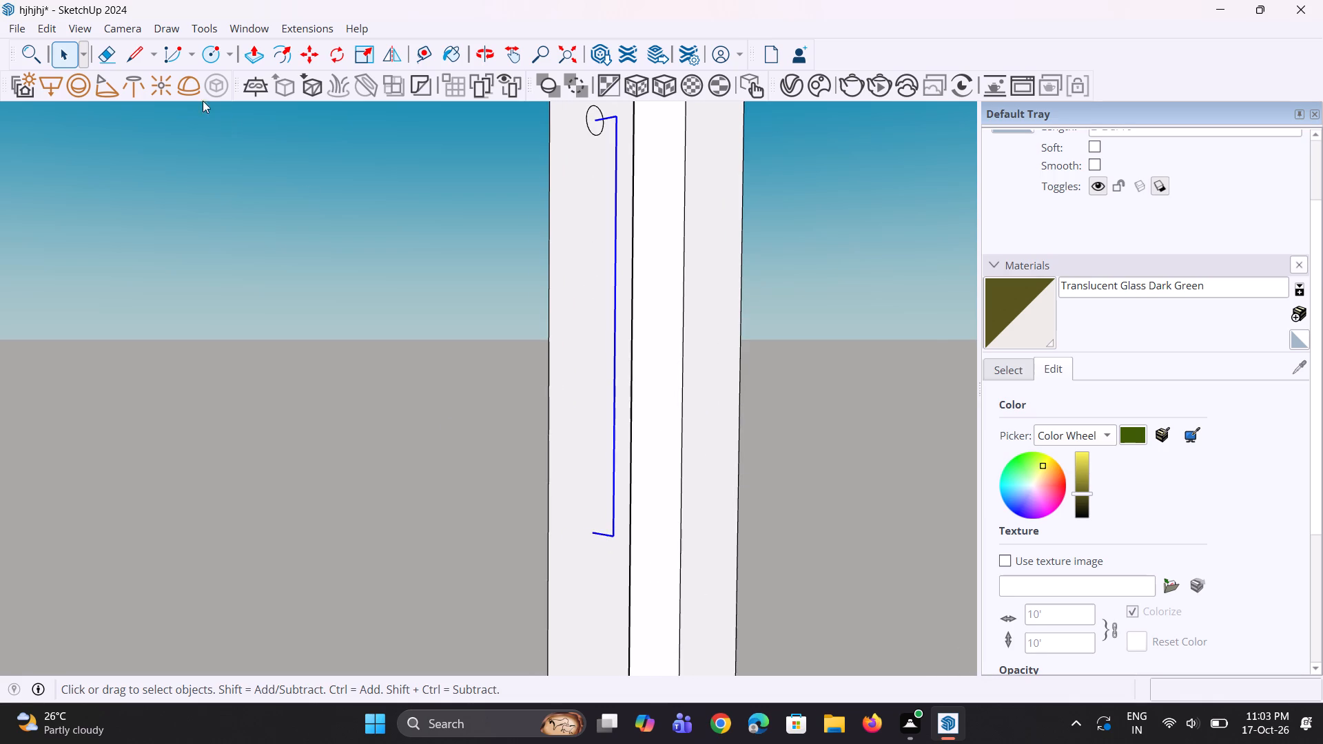
pyautogui.click(26, 61)
pyautogui.press('f')
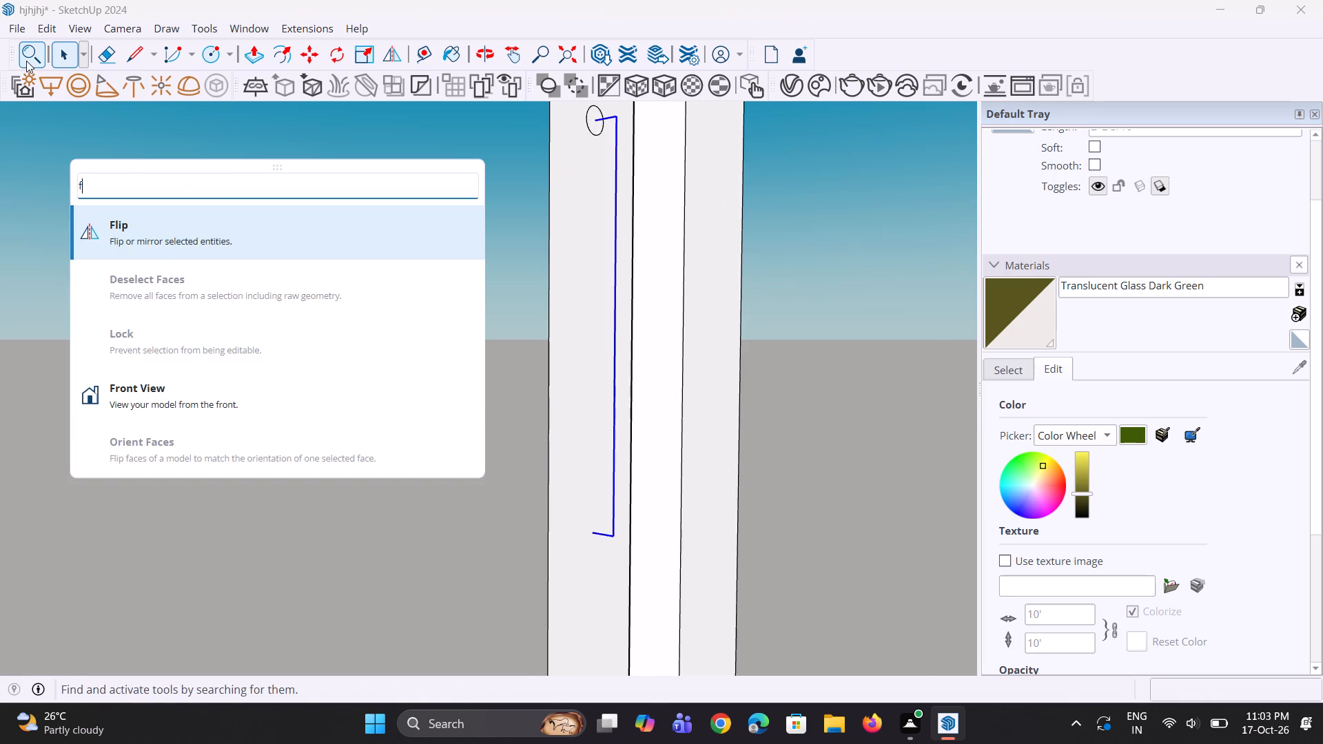
pyautogui.press('o')
pyautogui.press('l')
pyautogui.press('l')
pyautogui.click(183, 238)
pyautogui.scroll(1, 523, 180)
pyautogui.click(602, 126)
pyautogui.scroll(-10, 577, 292)
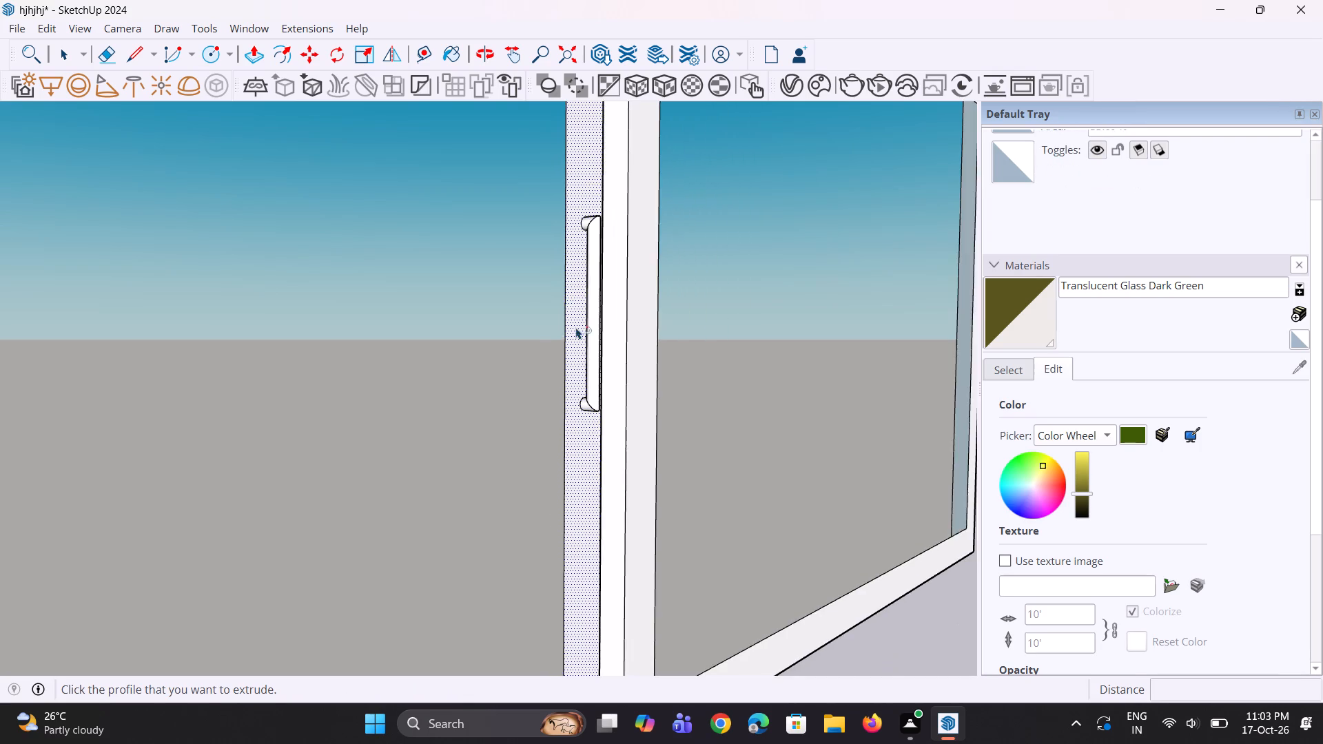
pyautogui.moveTo(575, 341); pyautogui.dragTo(551, 383, button='middle')
pyautogui.press('space')
# Select all faces of the swept handle, including both end returns, and make them a group.
pyautogui.click(593, 338)
pyautogui.scroll(2, 595, 425)
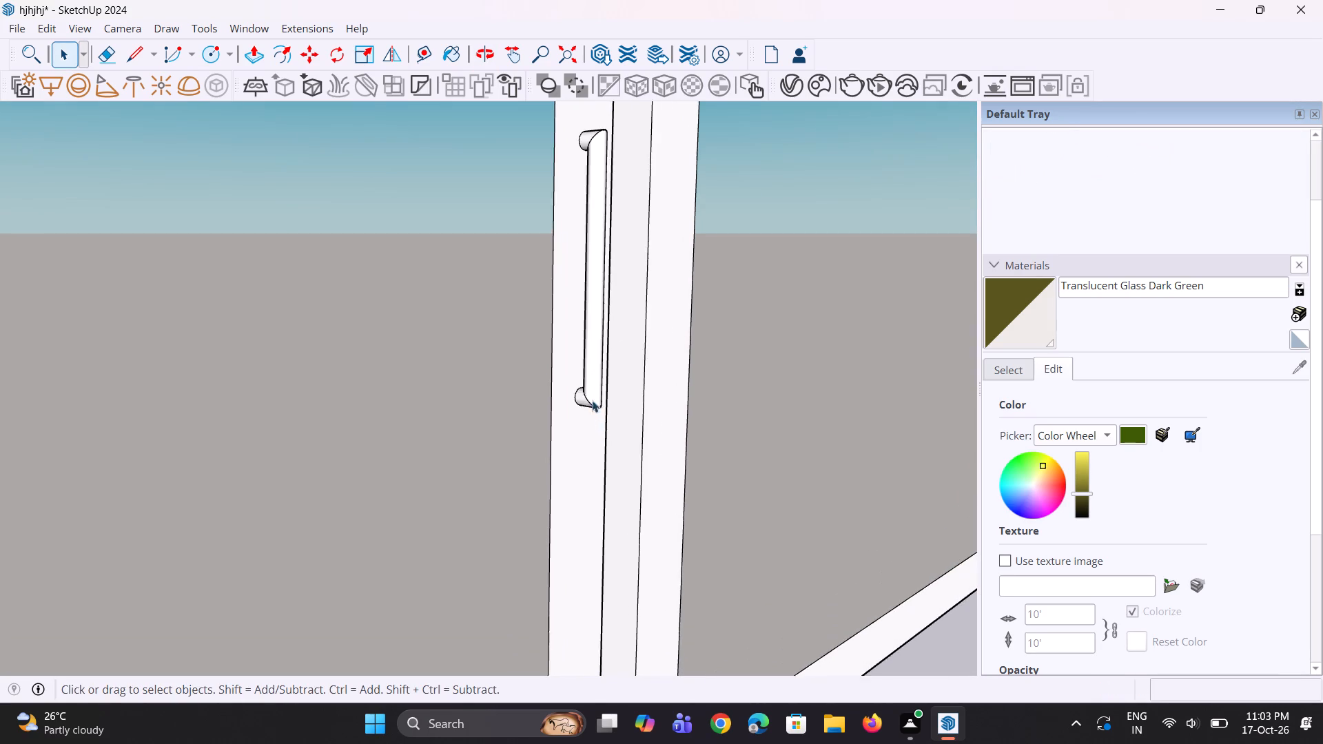
pyautogui.scroll(8, 592, 400)
pyautogui.click(594, 397)
pyautogui.scroll(2, 571, 411)
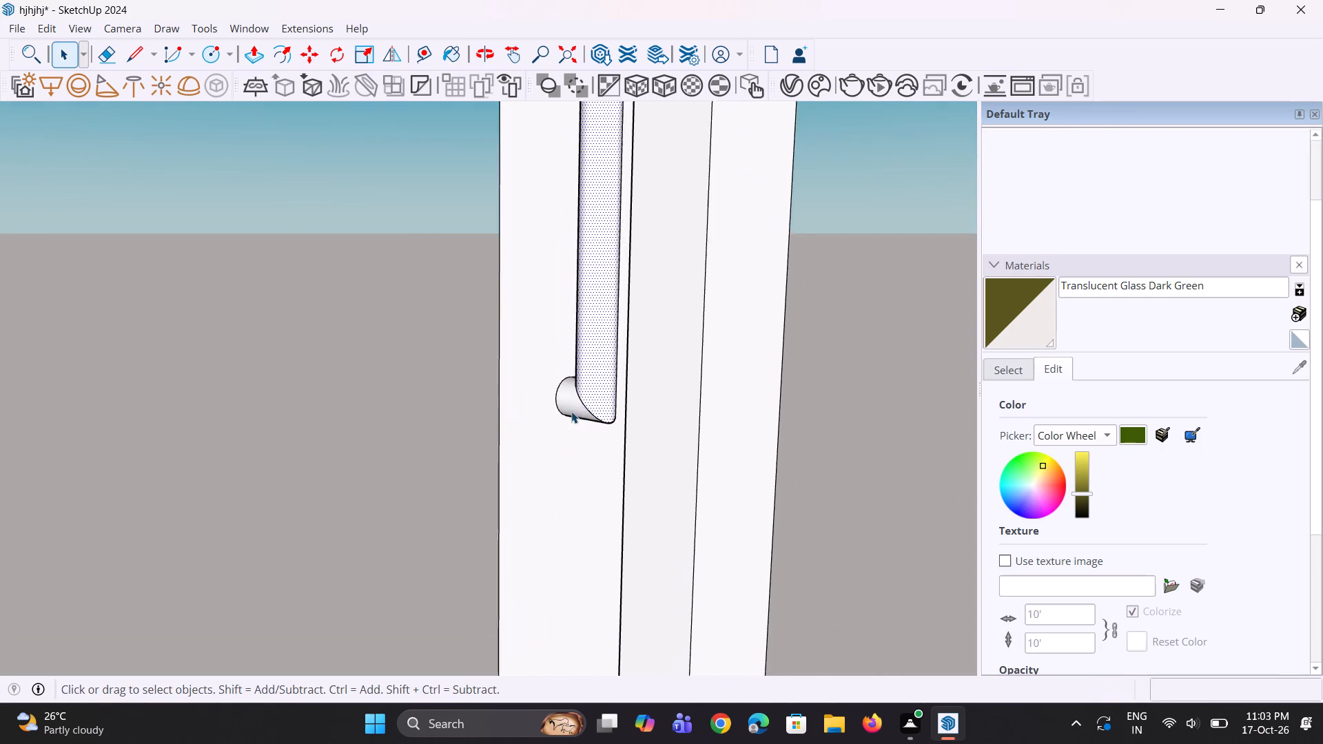
pyautogui.scroll(2, 571, 411)
pyautogui.keyDown('ctrl'); pyautogui.click(572, 408); pyautogui.keyUp('ctrl')
pyautogui.scroll(-16, 572, 408)
pyautogui.scroll(2, 616, 198)
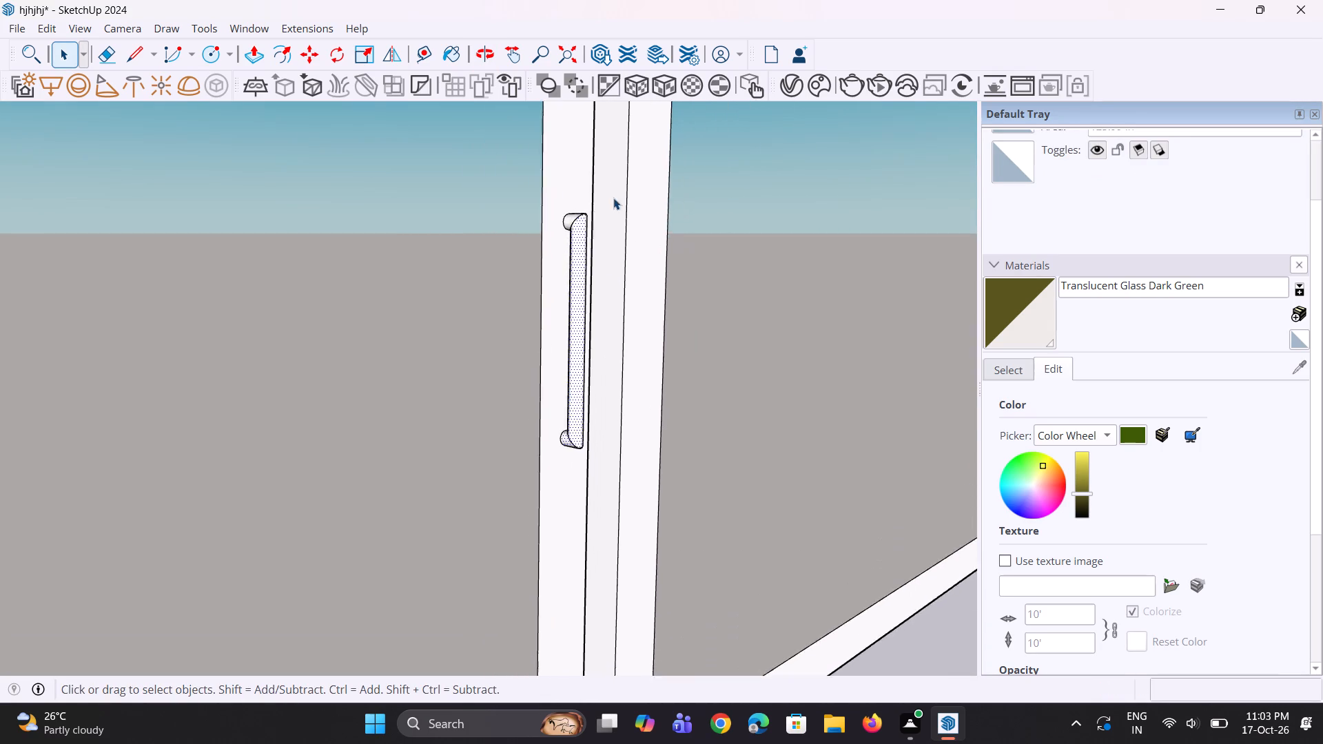
pyautogui.scroll(10, 613, 198)
pyautogui.keyDown('ctrl'); pyautogui.click(553, 234); pyautogui.keyUp('ctrl')
pyautogui.keyDown('ctrl'); pyautogui.rightClick(558, 256); pyautogui.keyUp('ctrl')
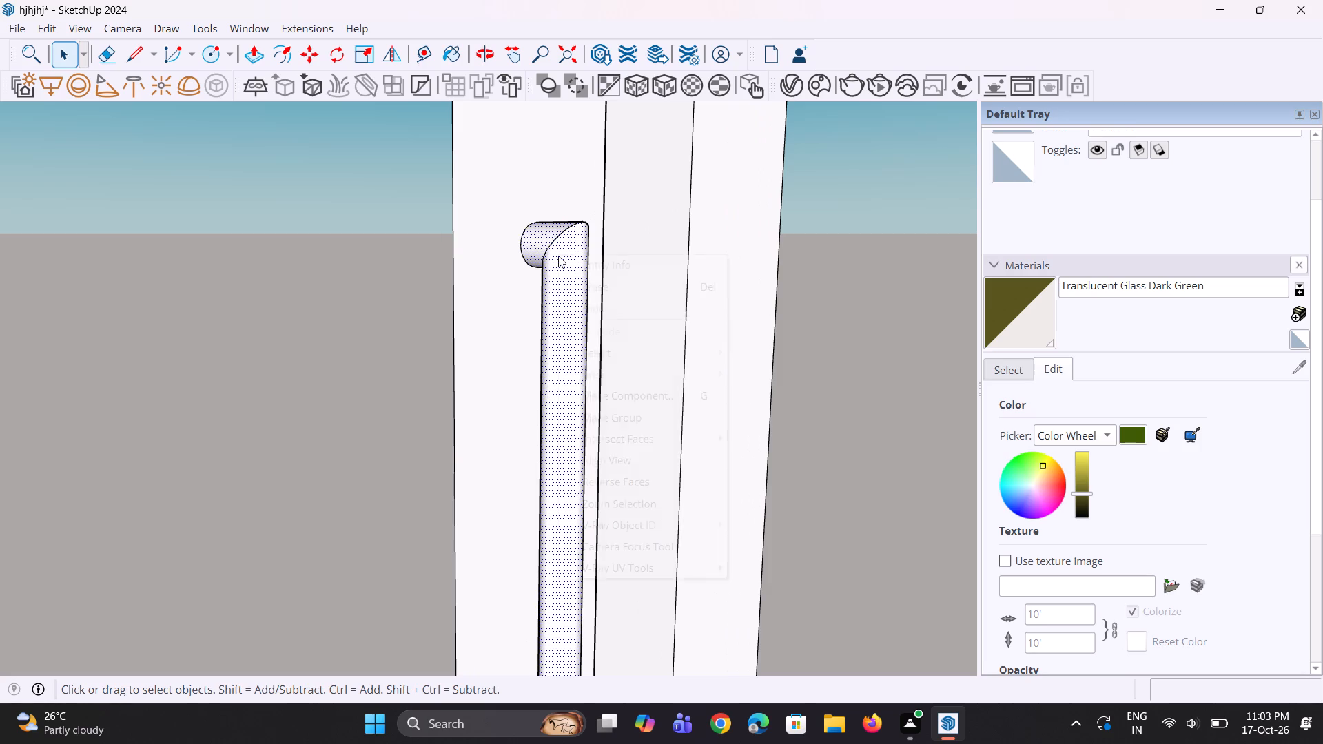
pyautogui.click(641, 417)
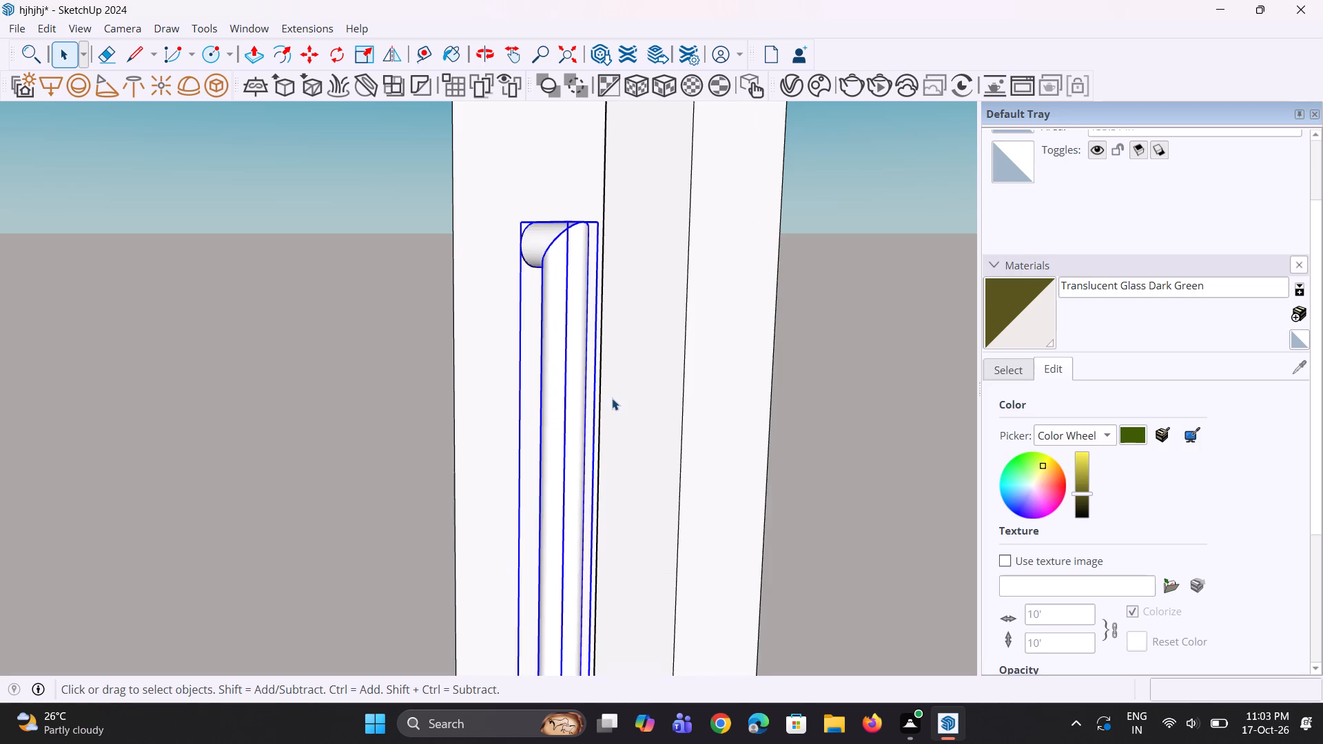
# Copy the handle group about 1' 2" straight across the gap onto the other door panel's frame.
pyautogui.scroll(-5, 612, 398)
pyautogui.moveTo(715, 416); pyautogui.dragTo(526, 415, button='middle')
pyautogui.scroll(-5, 523, 402)
pyautogui.moveTo(559, 400); pyautogui.dragTo(389, 416, button='middle')
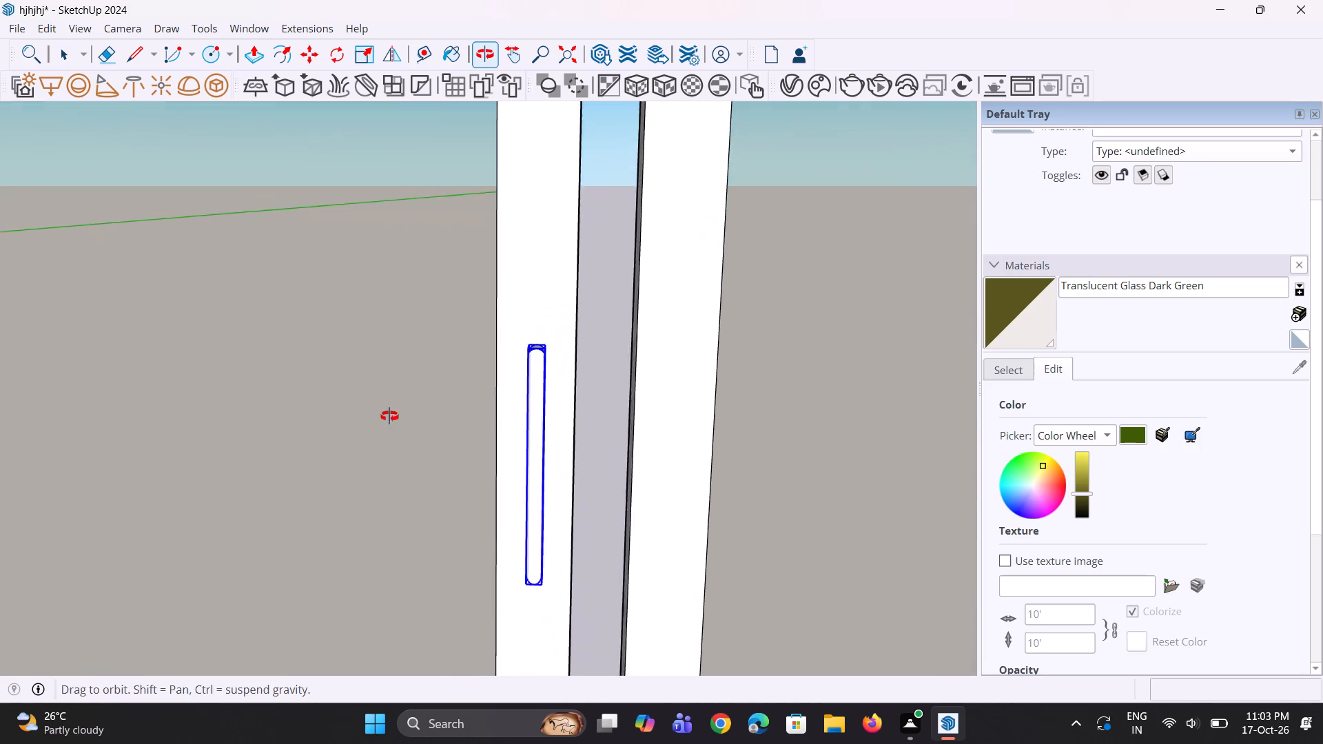
pyautogui.moveTo(389, 416); pyautogui.dragTo(365, 415, button='middle')
pyautogui.press('m')
pyautogui.scroll(3, 603, 393)
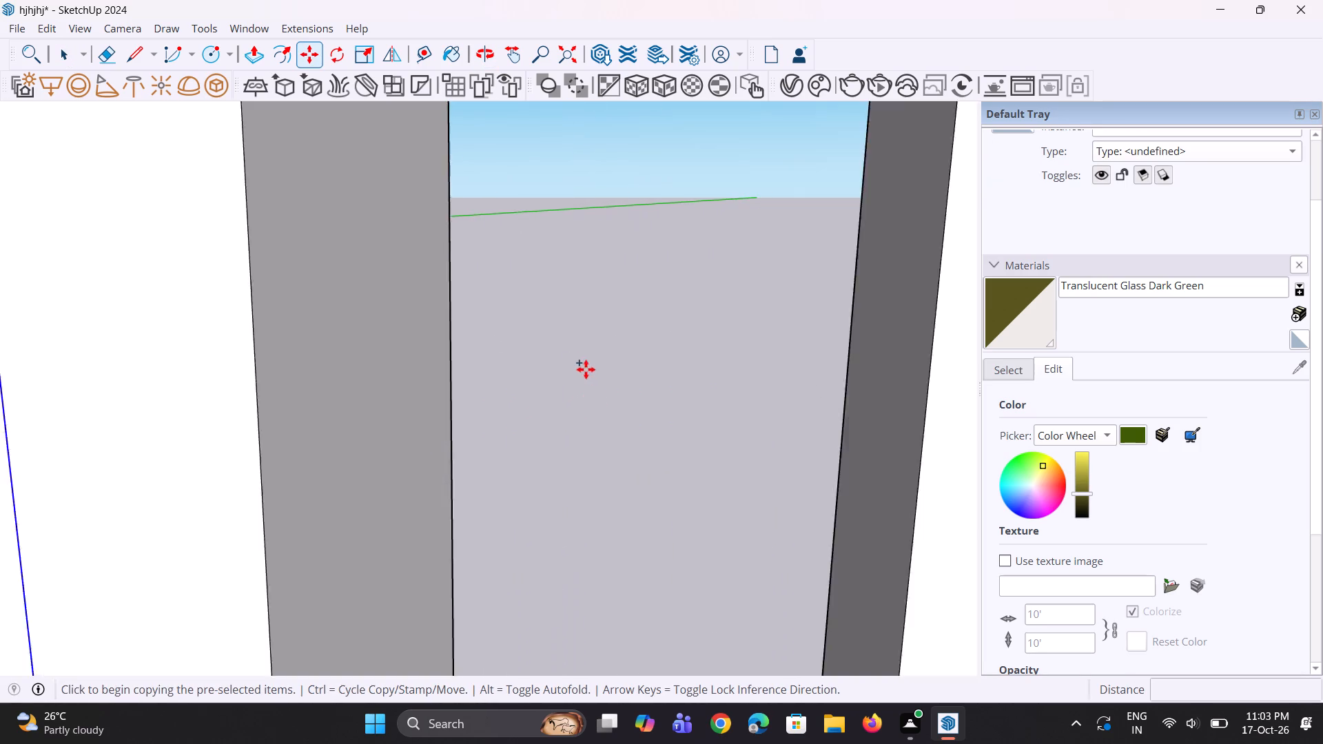
pyautogui.scroll(-5, 577, 364)
pyautogui.moveTo(564, 366); pyautogui.dragTo(288, 373, button='middle')
pyautogui.scroll(5, 479, 371)
pyautogui.click(553, 347)
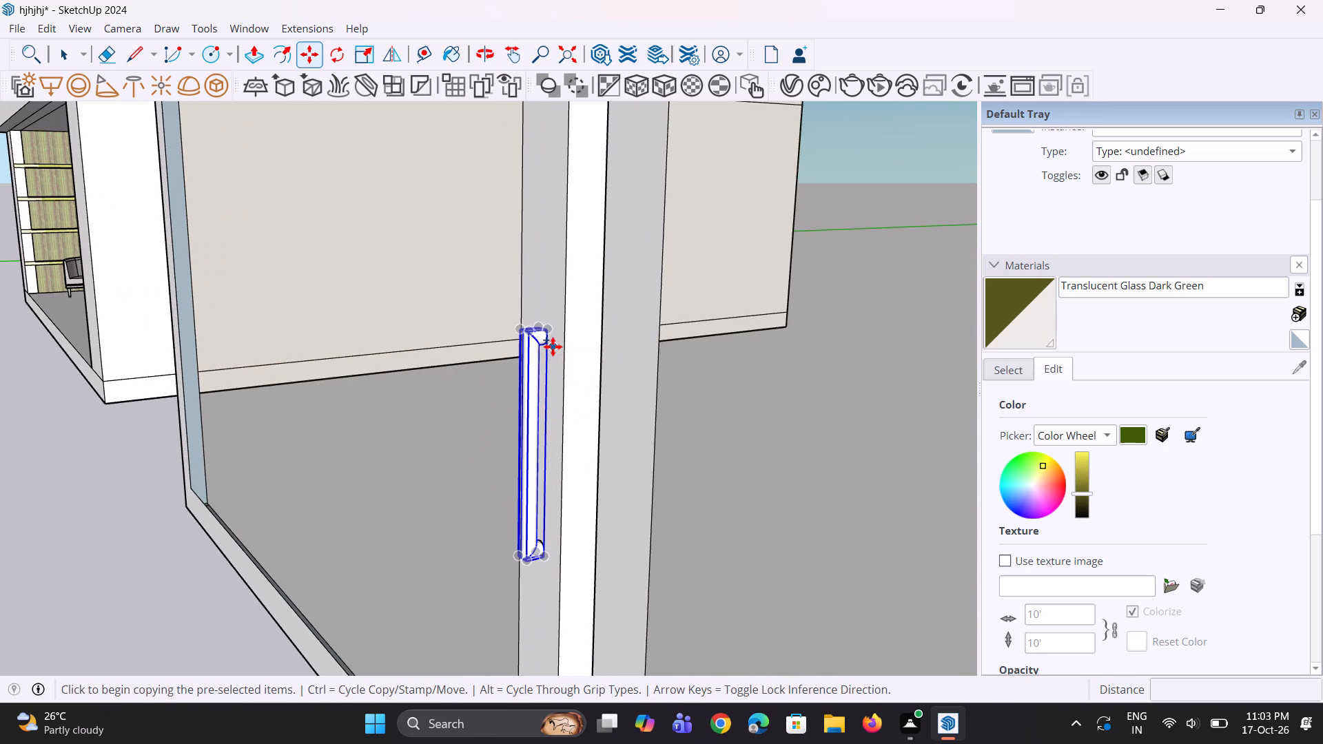
pyautogui.moveTo(602, 360); pyautogui.dragTo(726, 365, button='middle')
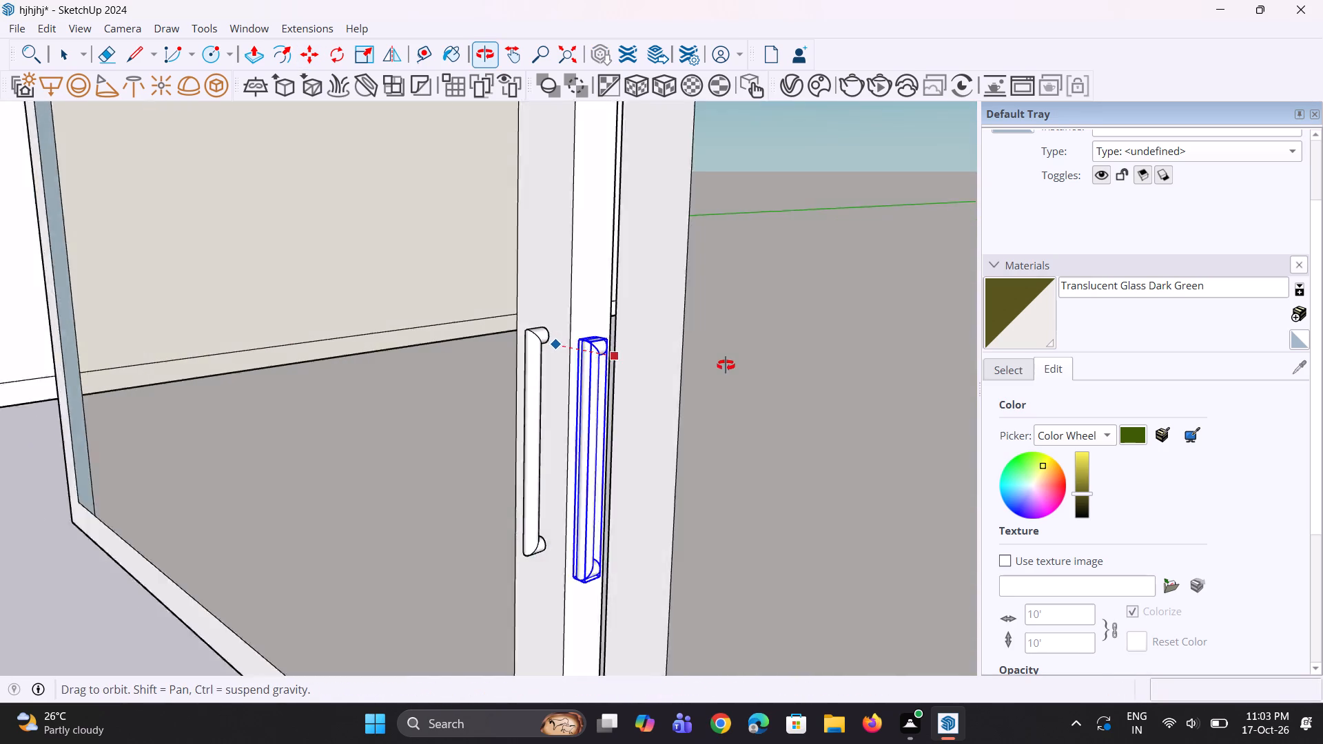
pyautogui.moveTo(726, 365); pyautogui.dragTo(762, 359, button='middle')
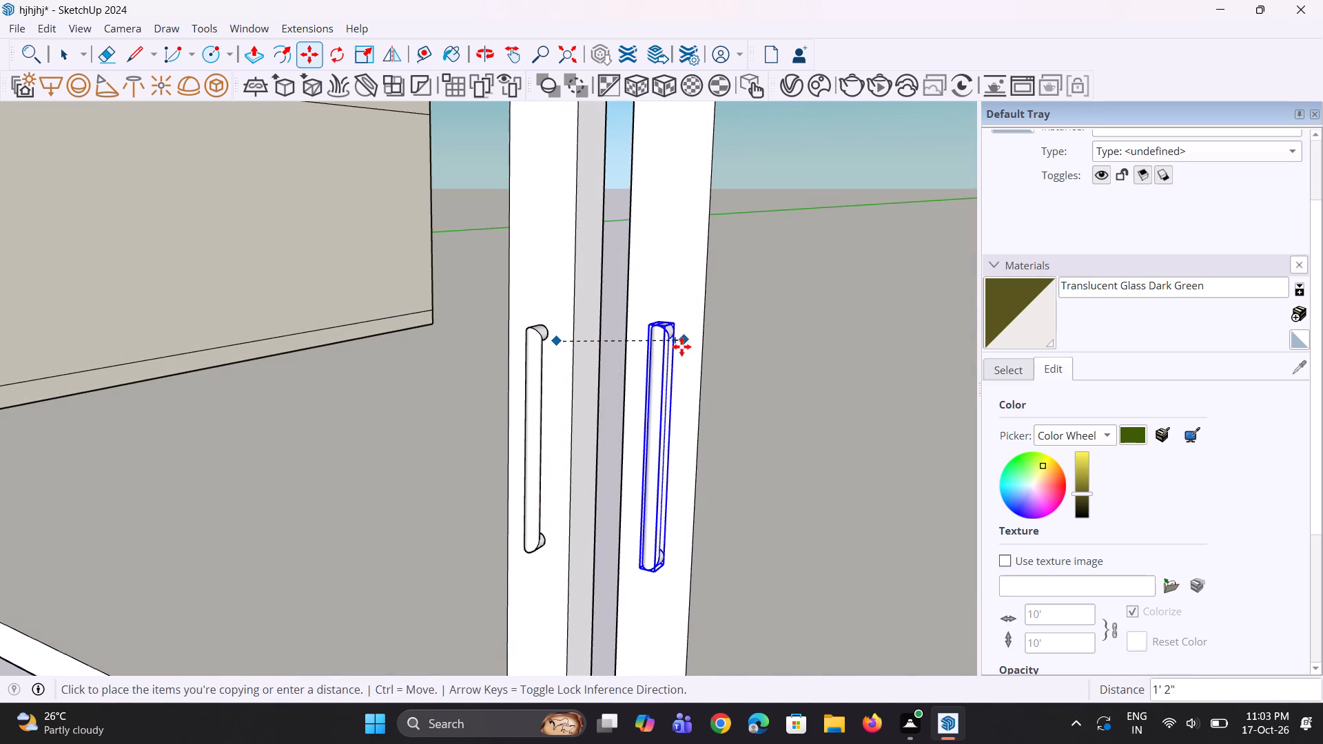
pyautogui.click(683, 351)
pyautogui.scroll(-5, 652, 397)
pyautogui.press('space')
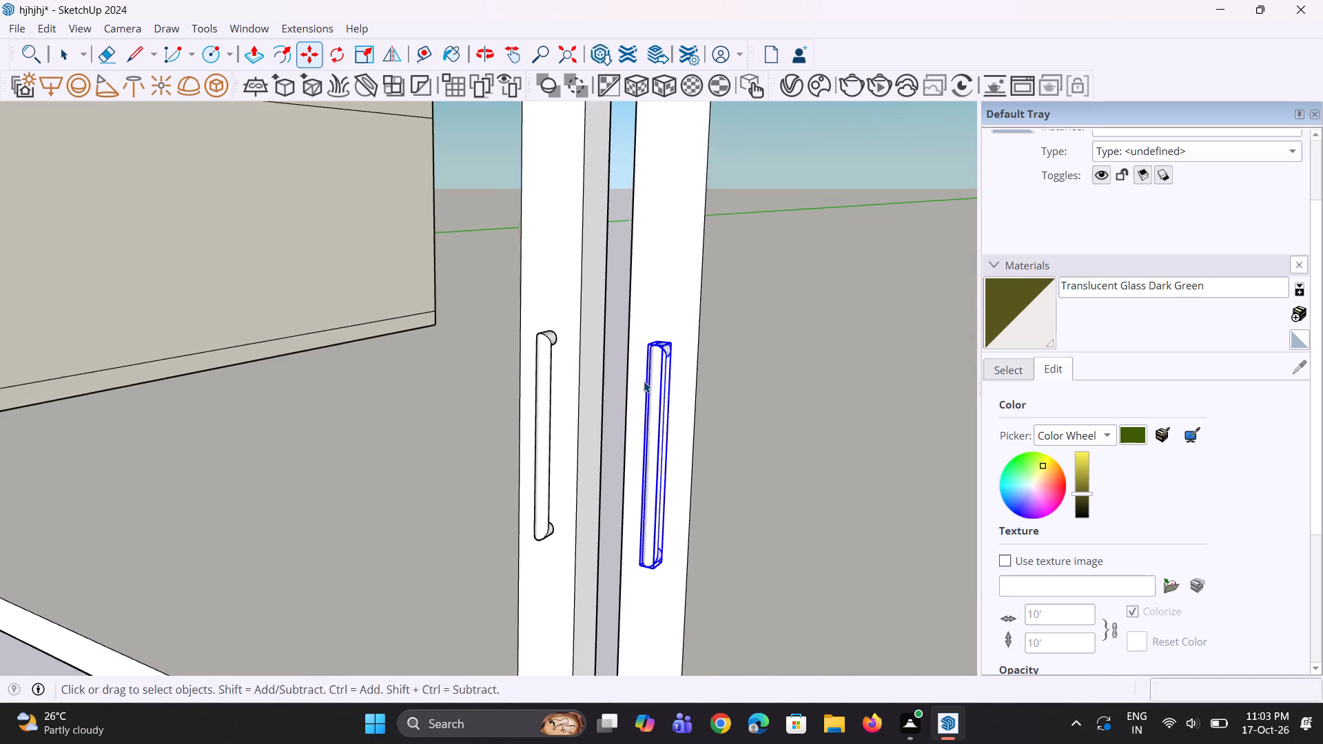
pyautogui.press('space')
pyautogui.click(624, 363)
pyautogui.scroll(-5, 635, 373)
# Push/Pull the front face of the left door panel's frame by about 5/8".
pyautogui.moveTo(632, 400); pyautogui.dragTo(770, 373, button='middle')
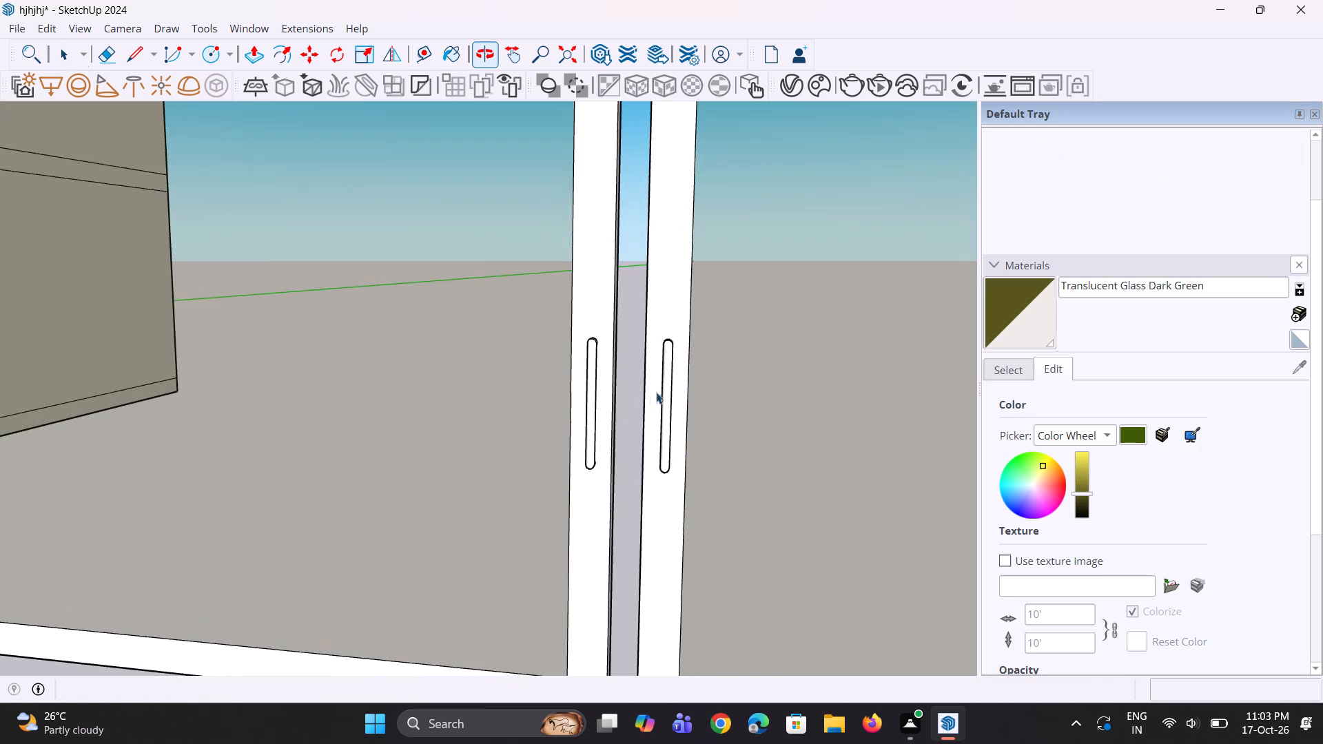
pyautogui.scroll(-10, 648, 394)
pyautogui.moveTo(597, 423); pyautogui.dragTo(716, 421, button='middle')
pyautogui.press('space')
pyautogui.click(699, 525)
pyautogui.scroll(-5, 599, 448)
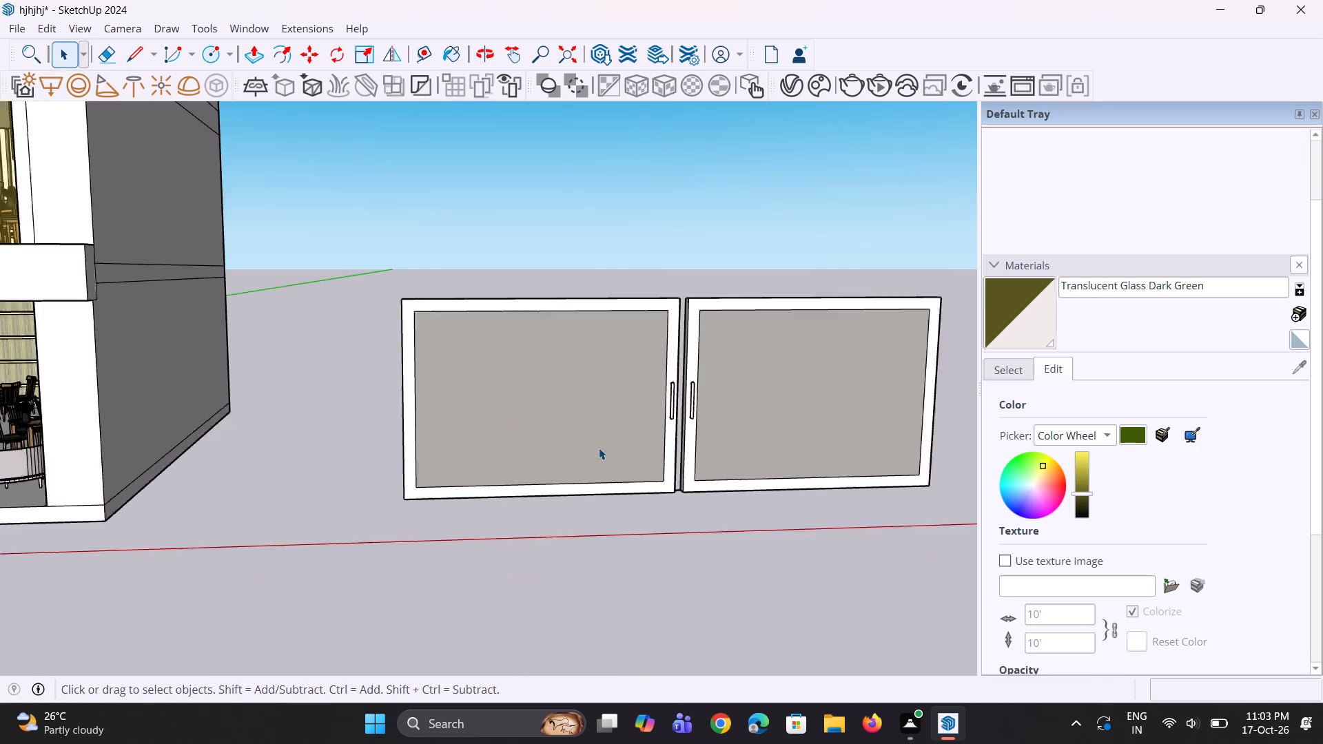
pyautogui.moveTo(622, 442); pyautogui.dragTo(619, 421, button='middle')
pyautogui.scroll(-3, 576, 399)
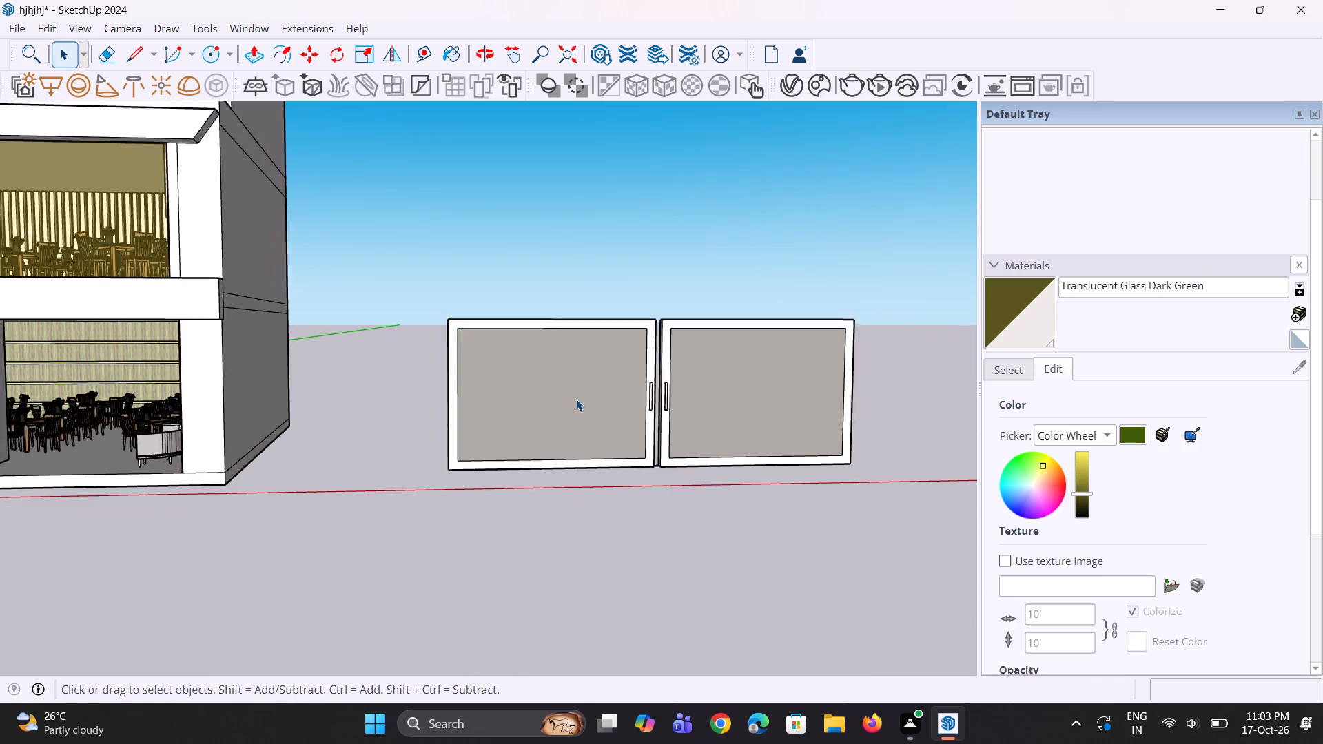
pyautogui.scroll(-1, 576, 399)
pyautogui.moveTo(516, 385); pyautogui.dragTo(543, 415, button='middle')
pyautogui.scroll(8, 497, 362)
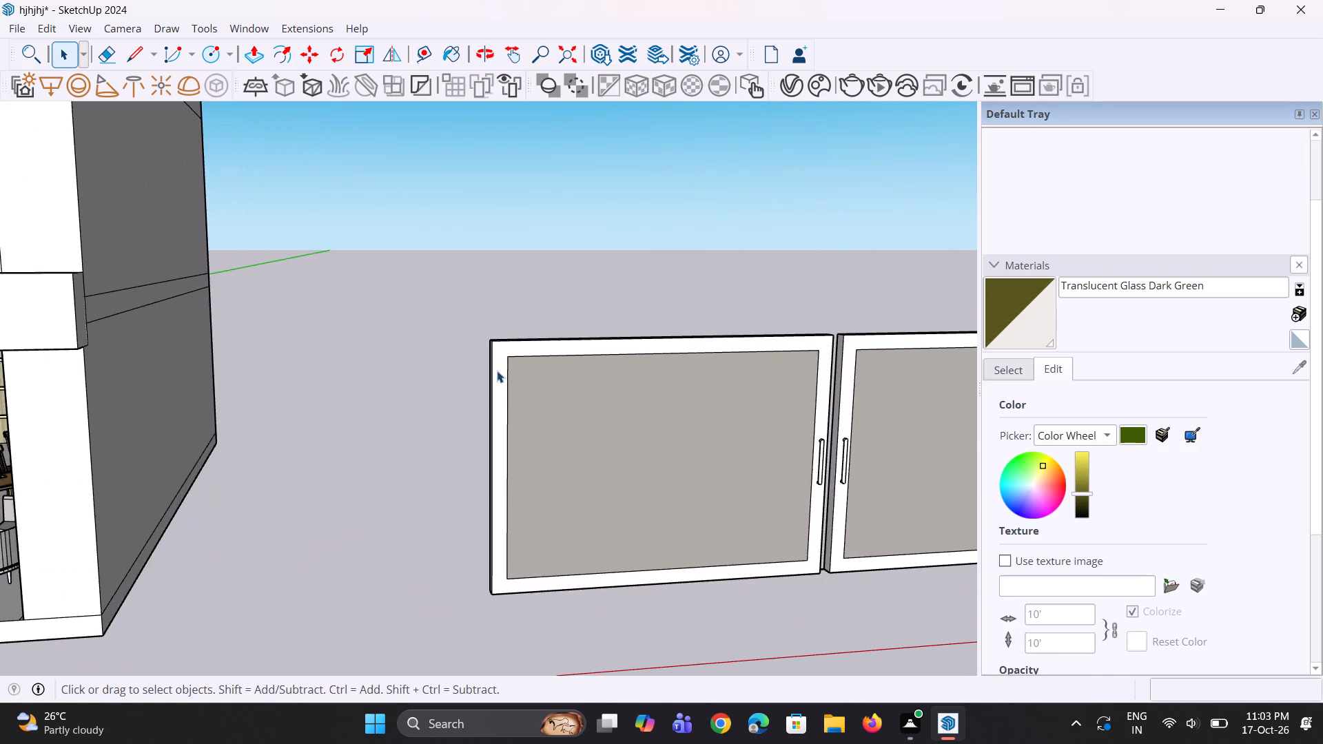
pyautogui.press('p')
pyautogui.scroll(3, 497, 371)
pyautogui.click(504, 387)
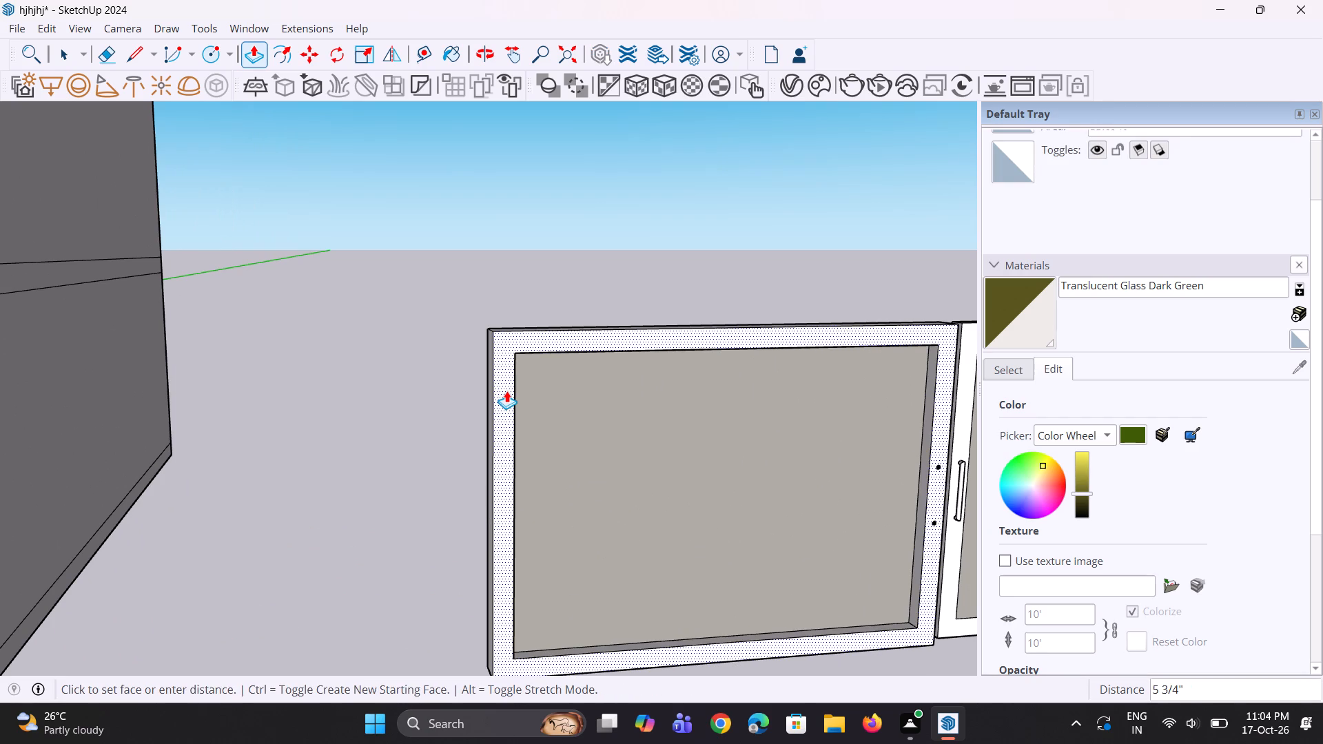
pyautogui.click(506, 386)
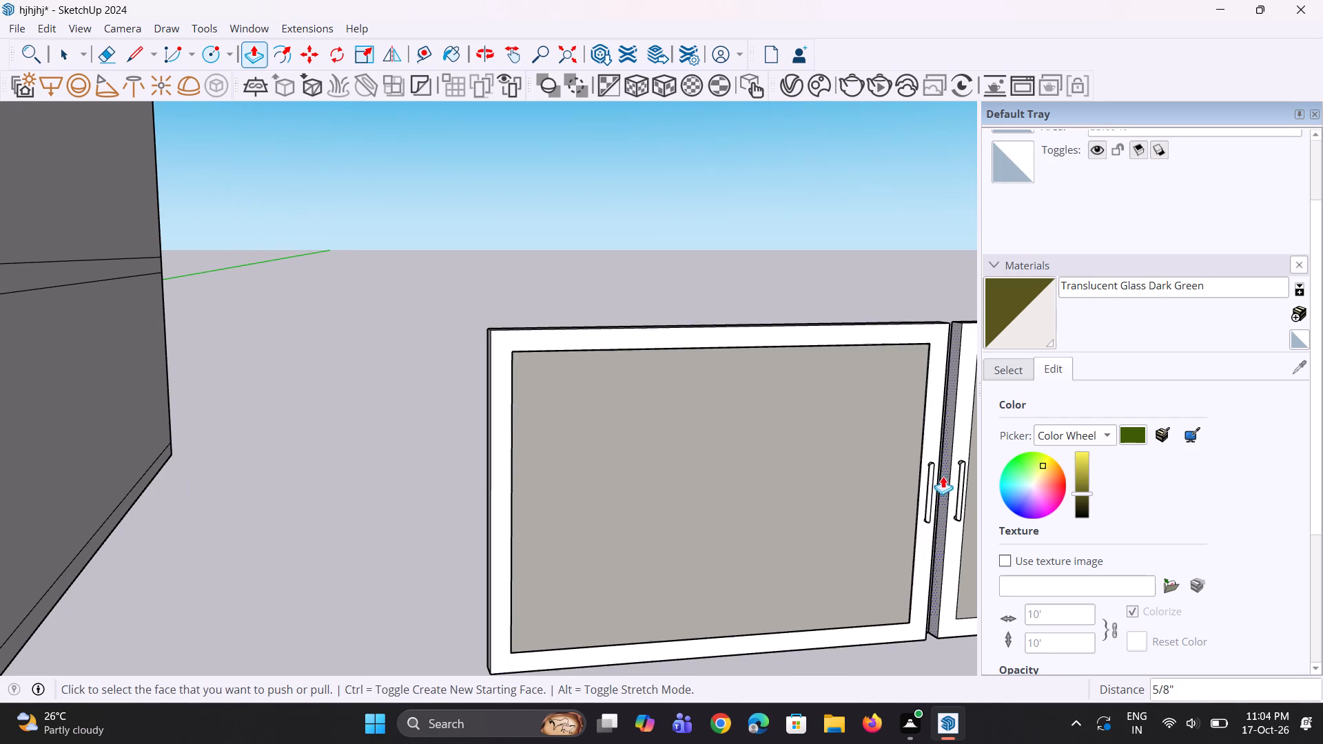
# Select both framed glass door panels together with their handles and make them one group.
pyautogui.scroll(-5, 575, 421)
pyautogui.press('space')
pyautogui.press('space')
pyautogui.moveTo(440, 309); pyautogui.dragTo(628, 544)
pyautogui.scroll(-5, 510, 446)
pyautogui.moveTo(493, 349); pyautogui.dragTo(874, 589)
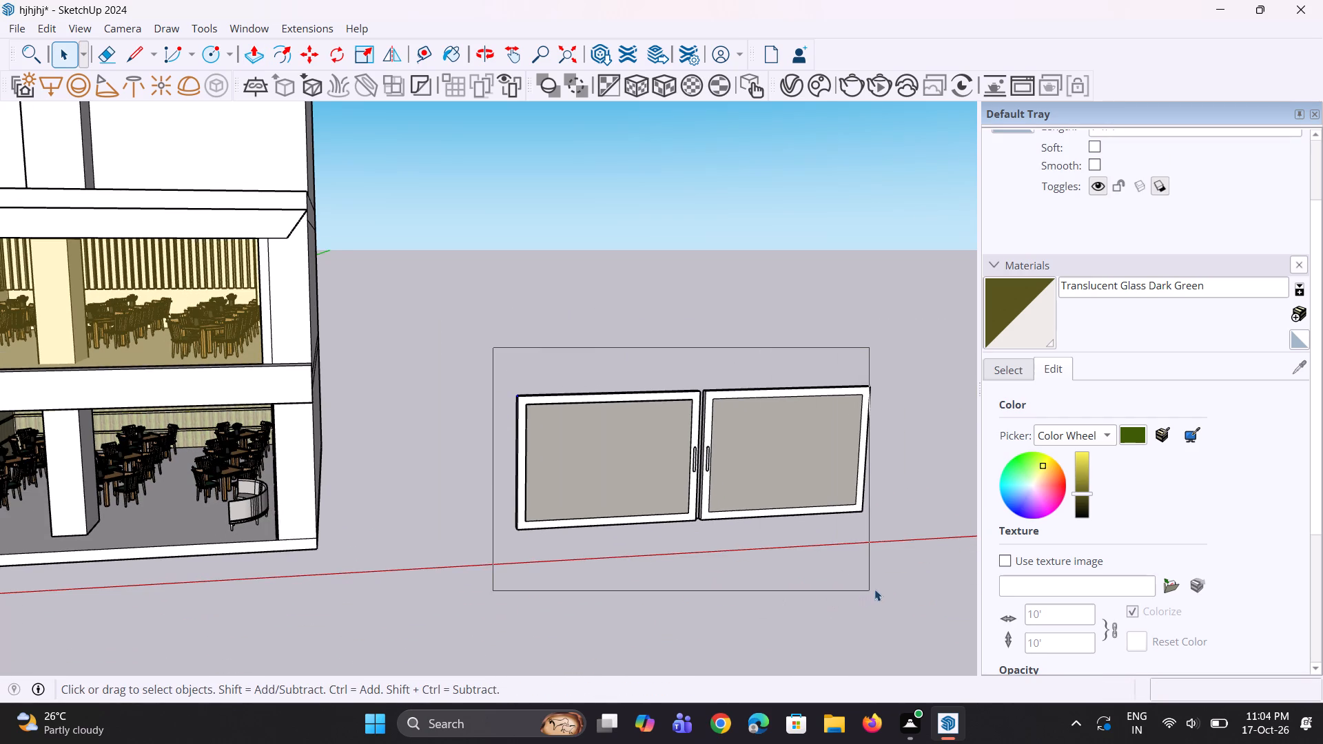
pyautogui.moveTo(874, 589); pyautogui.dragTo(881, 586)
pyautogui.rightClick(821, 493)
pyautogui.click(874, 278)
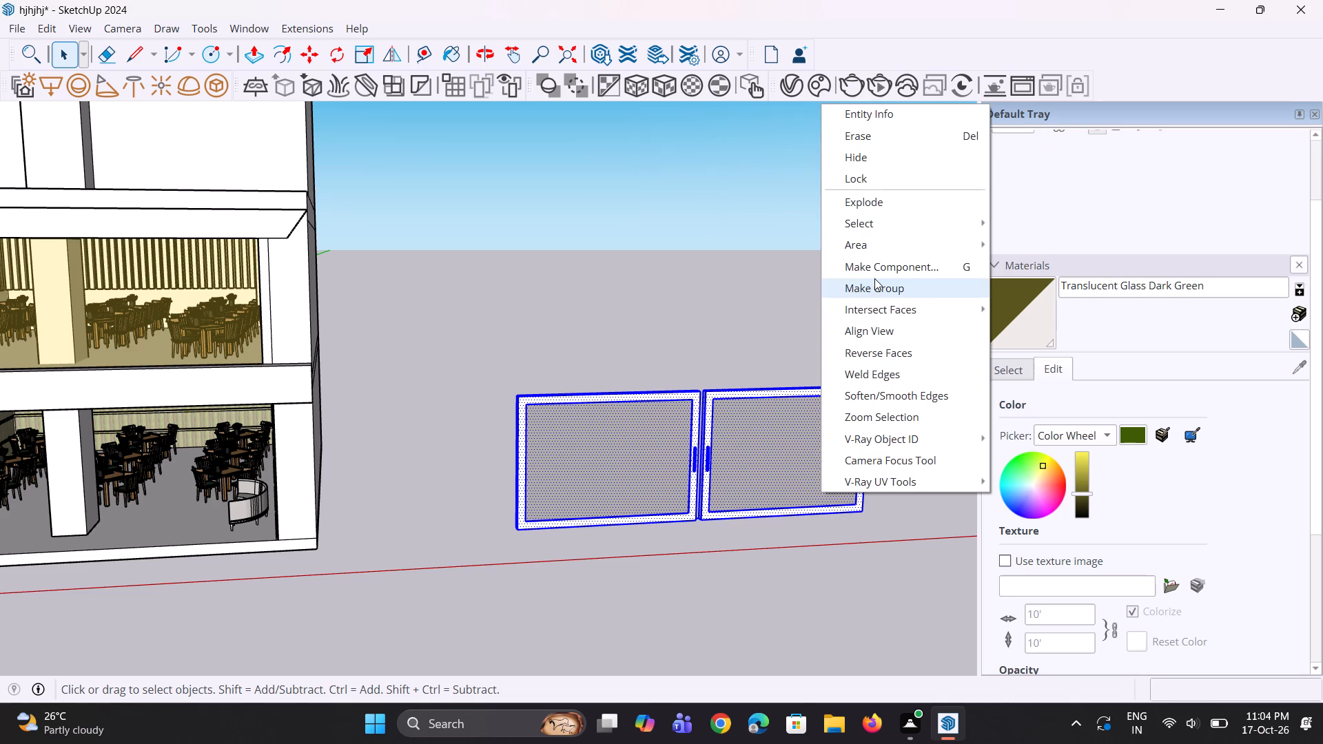
# Move the door group by its lower right corner about 50' 3 1/4" into the building's ground-floor front opening.
pyautogui.scroll(-5, 846, 464)
pyautogui.press('m')
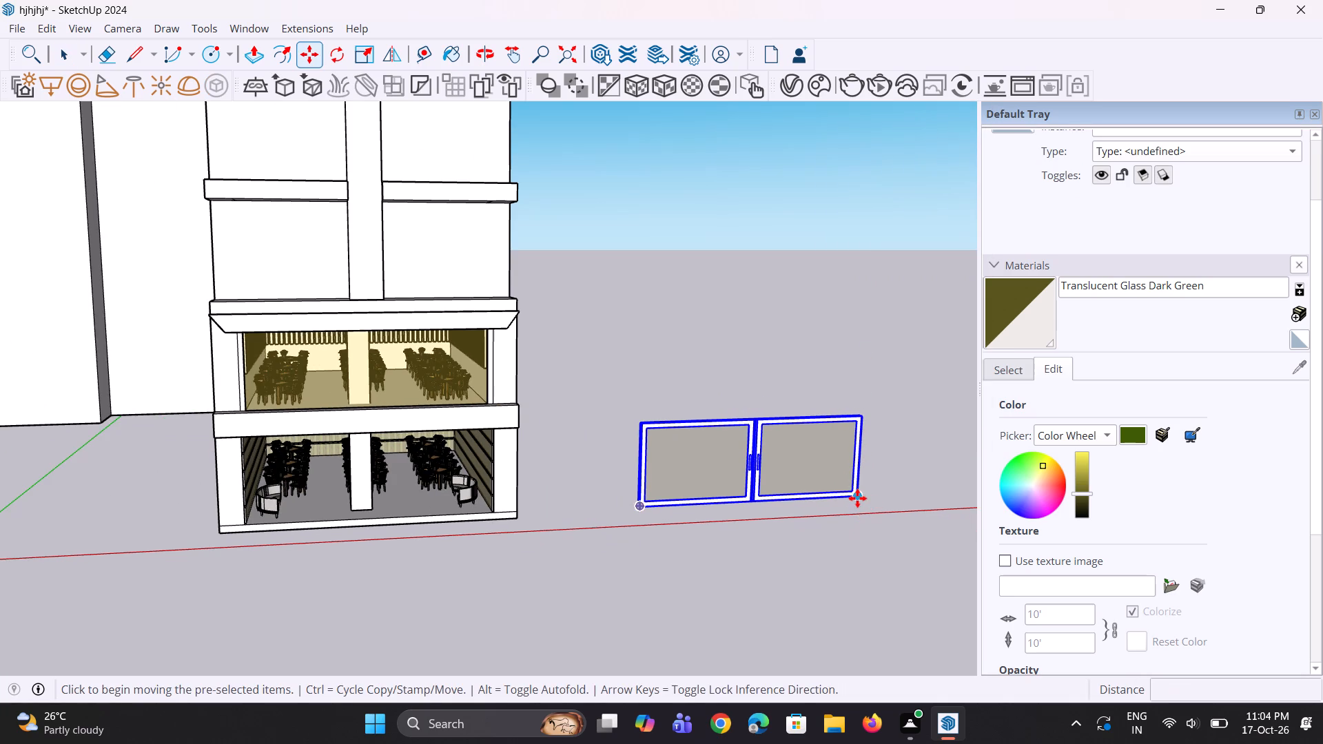
pyautogui.click(857, 497)
pyautogui.scroll(1, 570, 516)
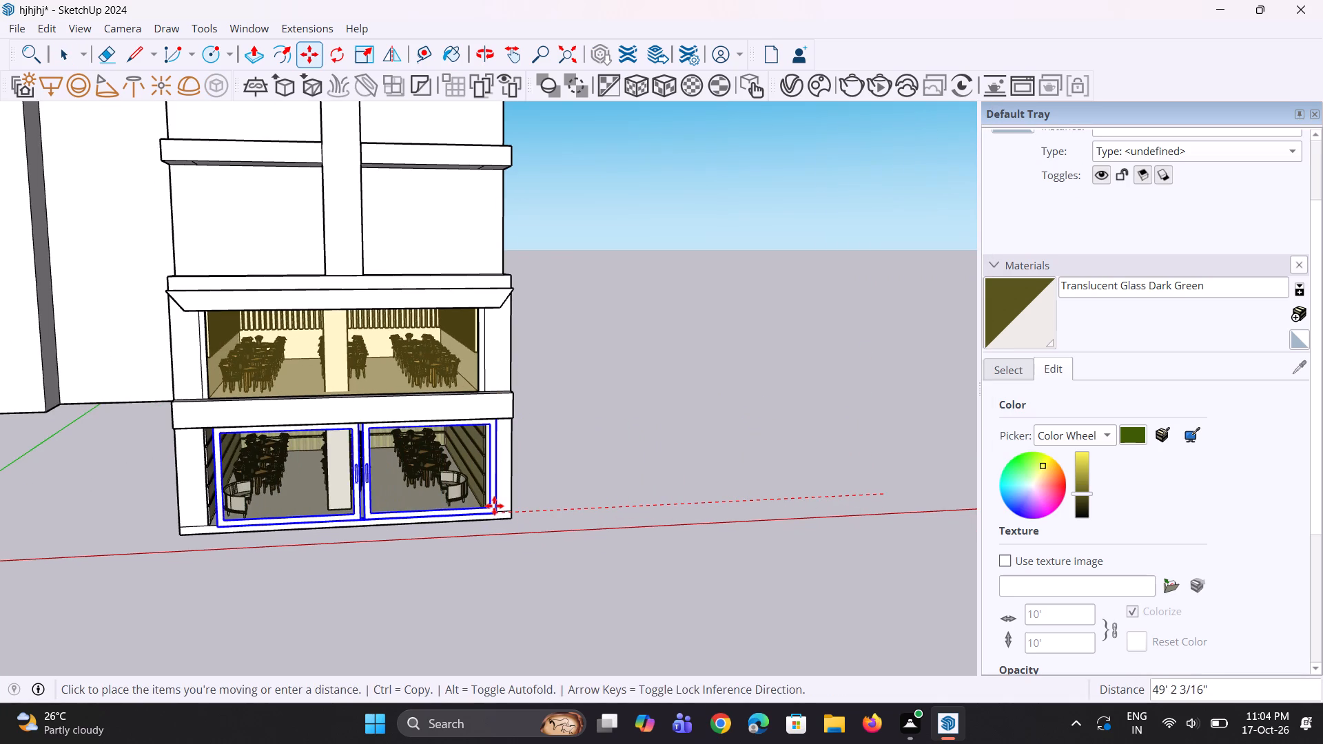
pyautogui.click(484, 510)
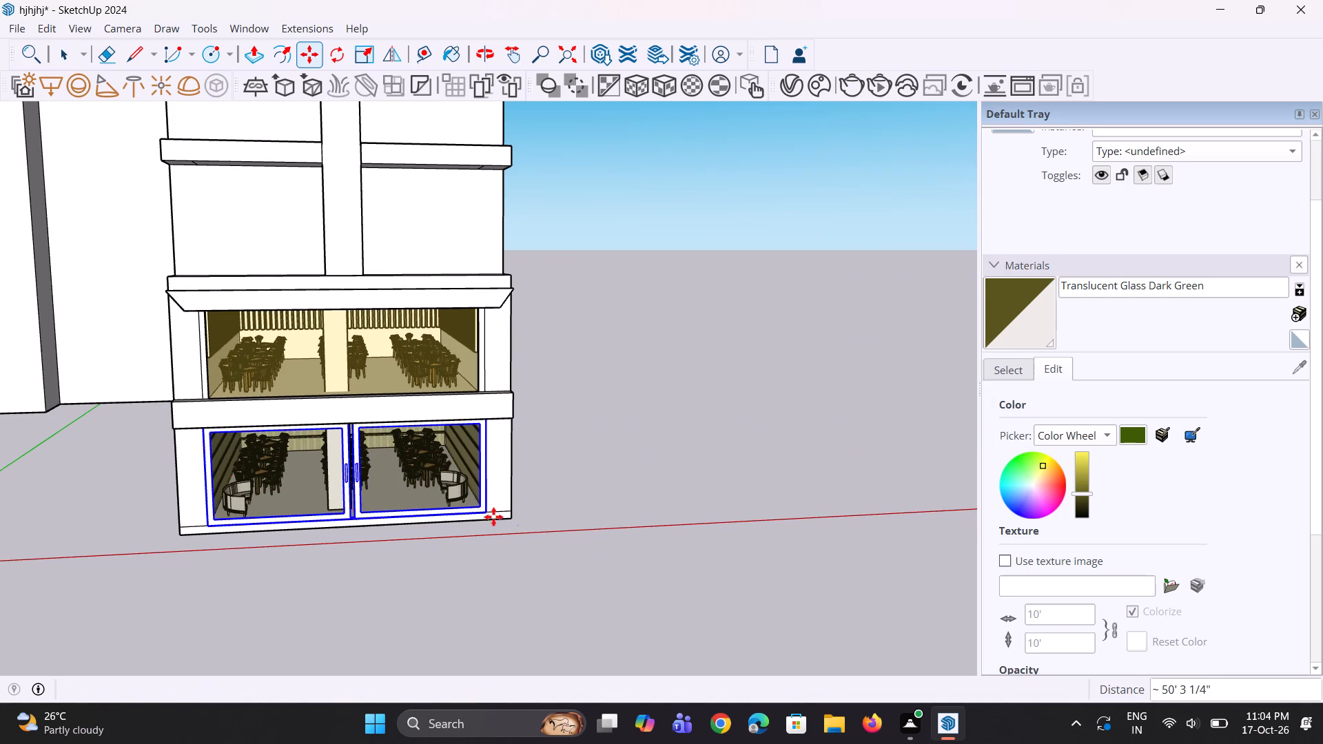
pyautogui.moveTo(521, 533); pyautogui.dragTo(477, 557, button='middle')
pyautogui.press('space')
pyautogui.click(476, 560)
# Examine the fit of the glass doors in the ground-floor opening and the overall building front from several angles.
pyautogui.scroll(10, 465, 510)
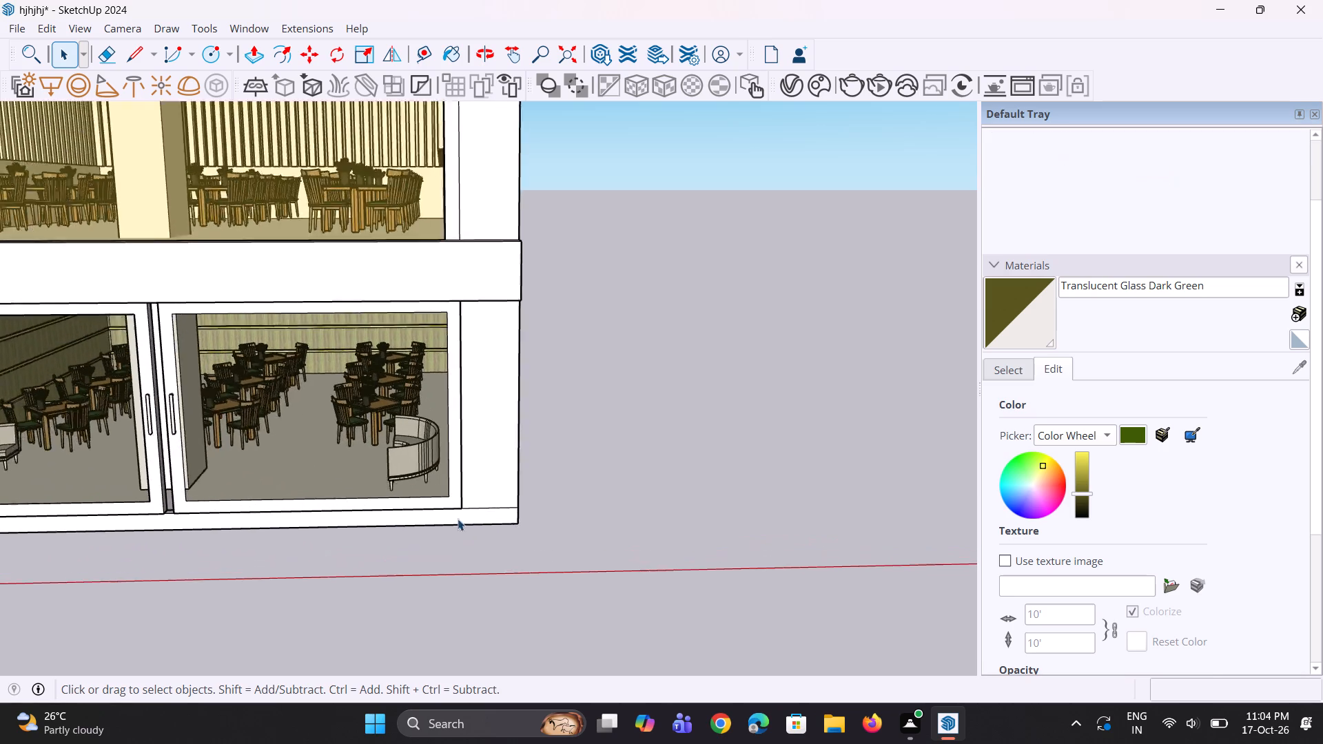
pyautogui.scroll(1, 373, 507)
pyautogui.moveTo(376, 508); pyautogui.dragTo(426, 510, button='middle')
pyautogui.click(464, 546)
pyautogui.scroll(-5, 523, 488)
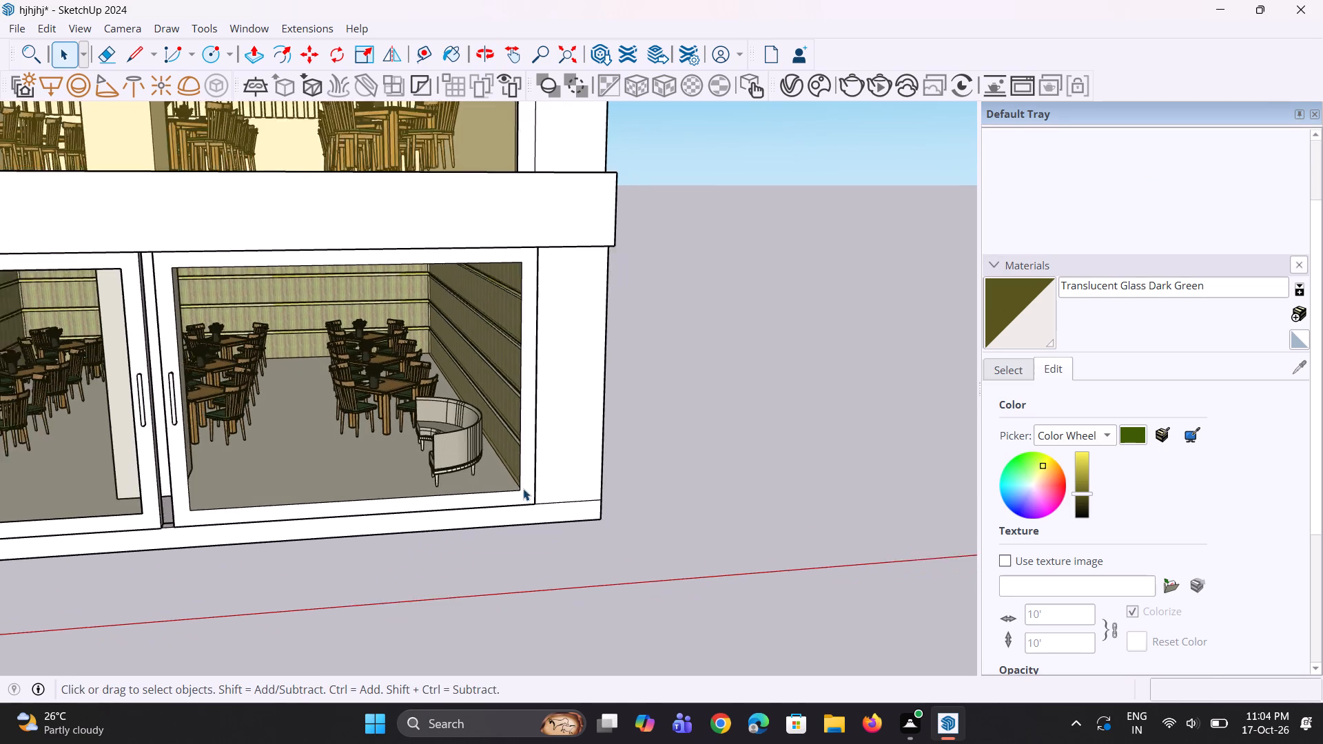
pyautogui.moveTo(439, 503); pyautogui.dragTo(439, 477, button='middle')
pyautogui.scroll(-10, 455, 550)
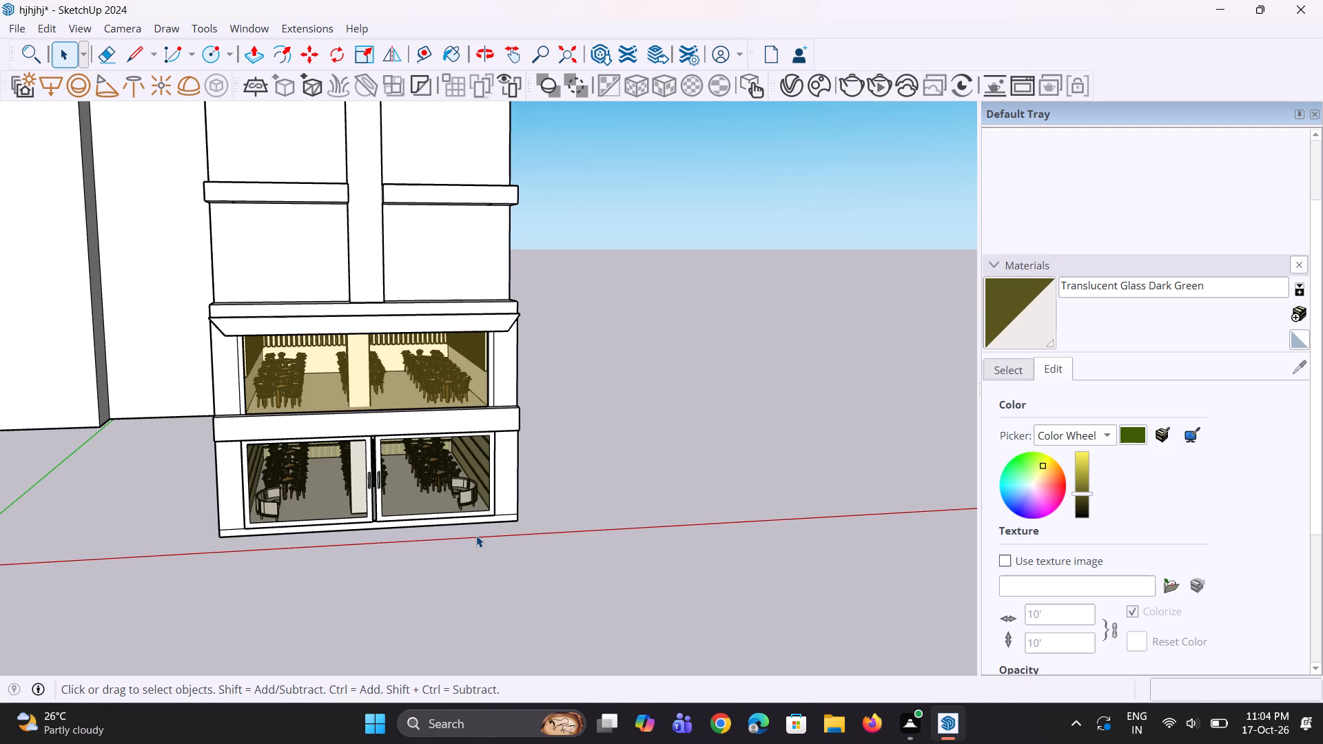
pyautogui.scroll(-4, 519, 437)
pyautogui.moveTo(493, 433); pyautogui.dragTo(456, 382, button='middle')
pyautogui.scroll(4, 485, 458)
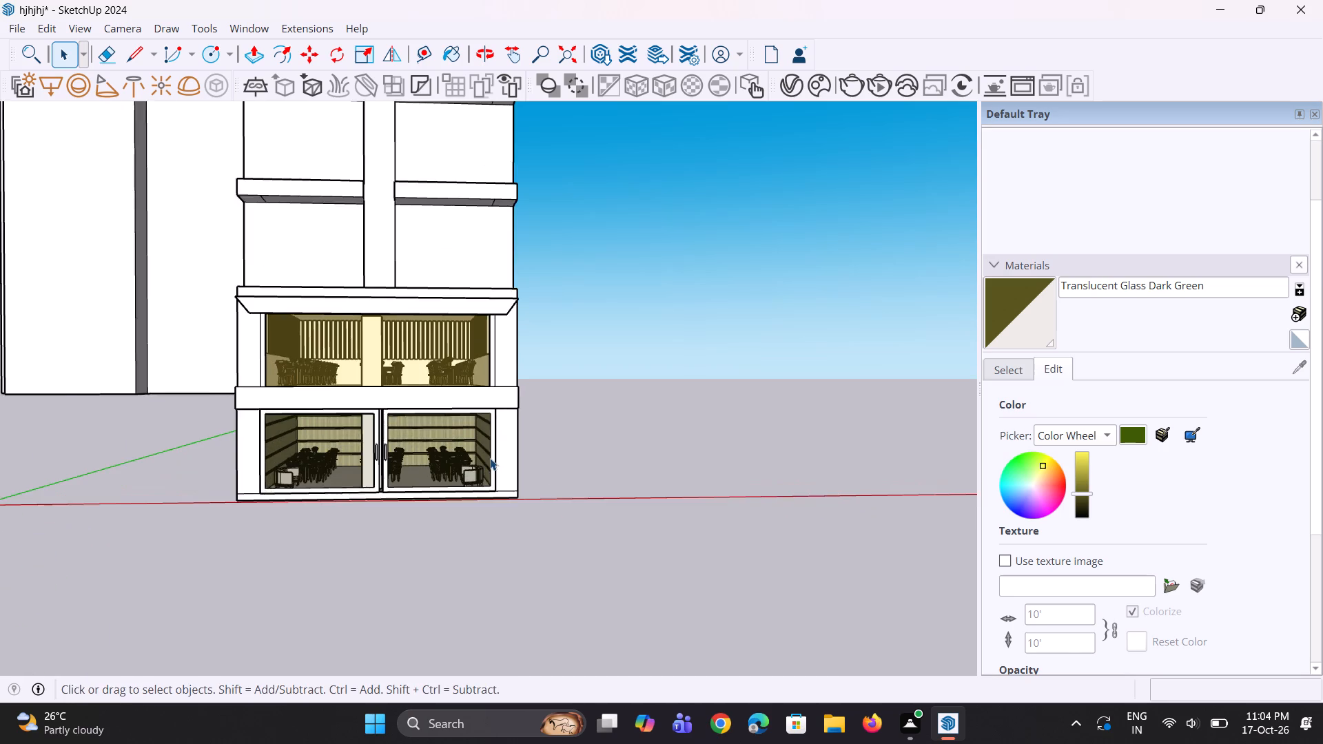
pyautogui.scroll(1, 490, 458)
pyautogui.scroll(-4, 490, 473)
pyautogui.moveTo(500, 473); pyautogui.dragTo(493, 465, button='middle')
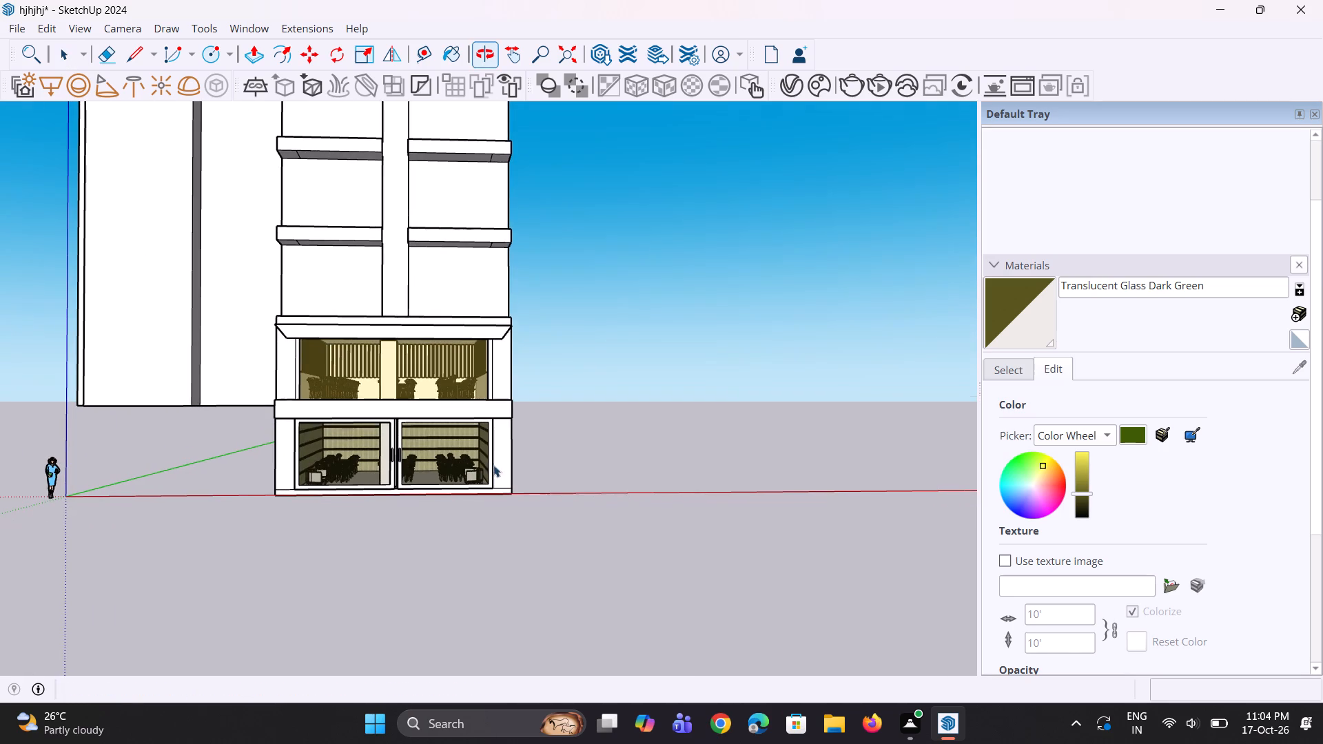
pyautogui.scroll(-2, 467, 454)
pyautogui.moveTo(463, 499); pyautogui.dragTo(464, 501, button='middle')
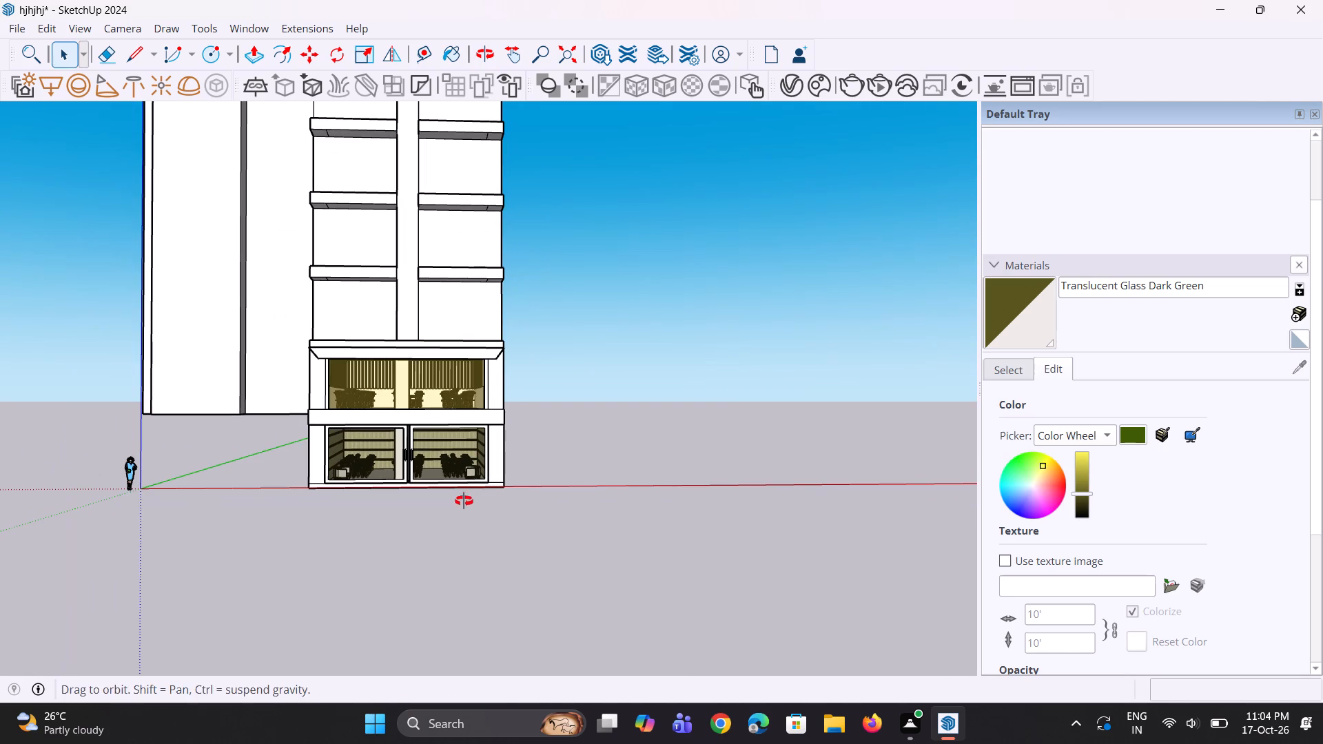
pyautogui.moveTo(464, 501); pyautogui.dragTo(464, 519, button='middle')
pyautogui.scroll(10, 412, 484)
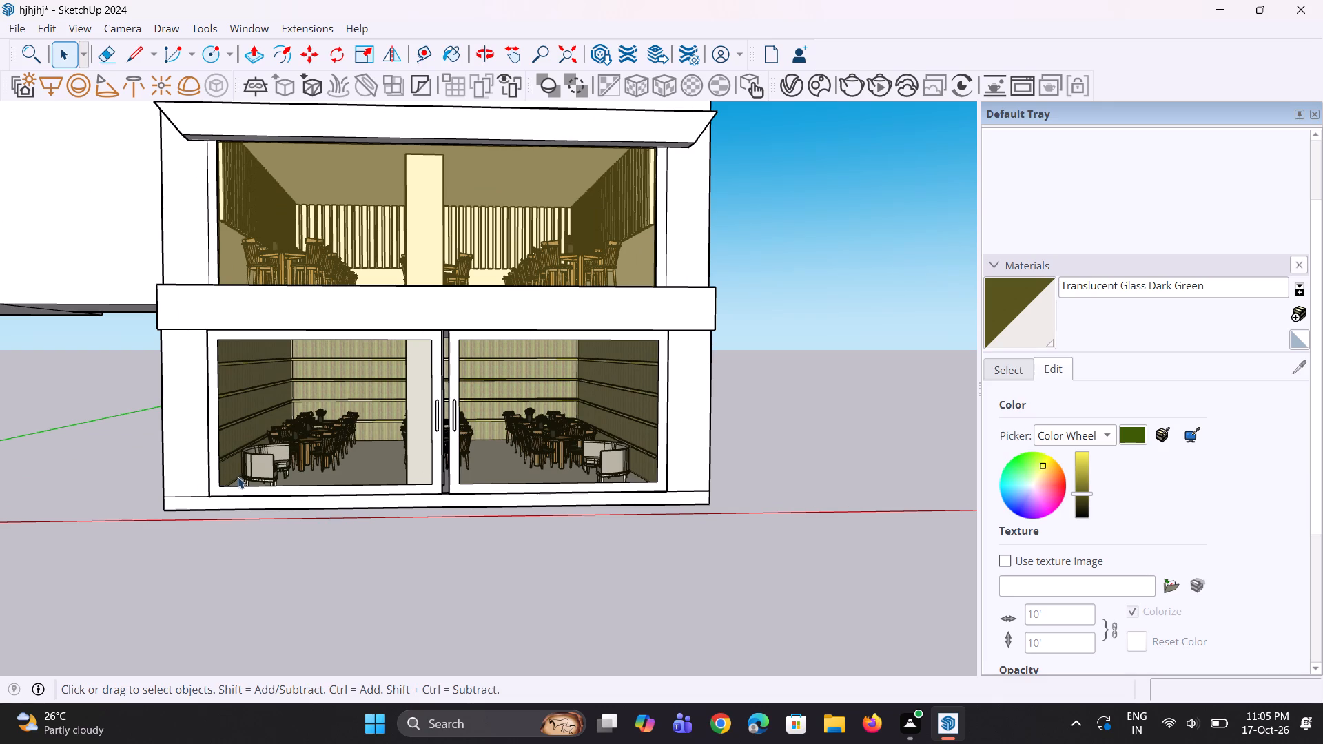
pyautogui.moveTo(263, 473); pyautogui.dragTo(329, 530, button='middle')
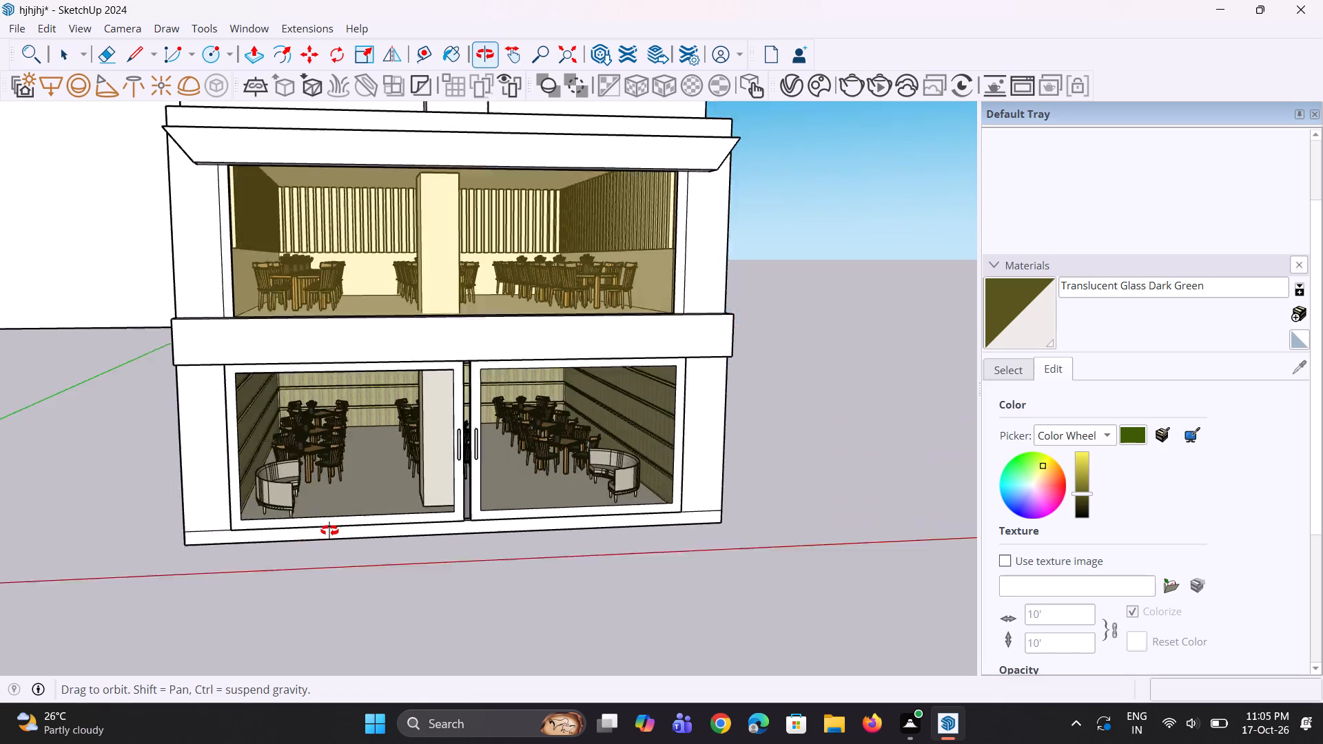
pyautogui.moveTo(329, 530); pyautogui.dragTo(333, 530, button='middle')
pyautogui.scroll(-4, 337, 517)
pyautogui.moveTo(397, 498); pyautogui.dragTo(422, 502, button='middle')
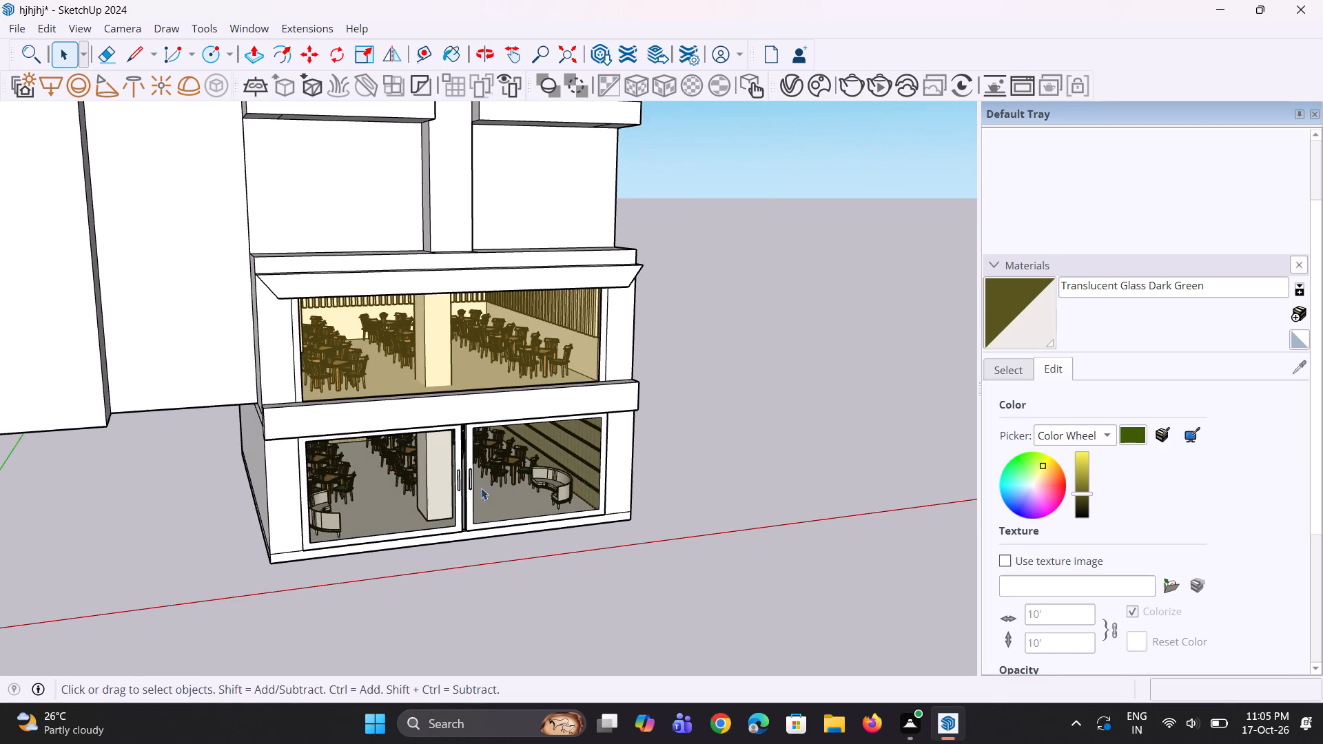
pyautogui.scroll(8, 504, 475)
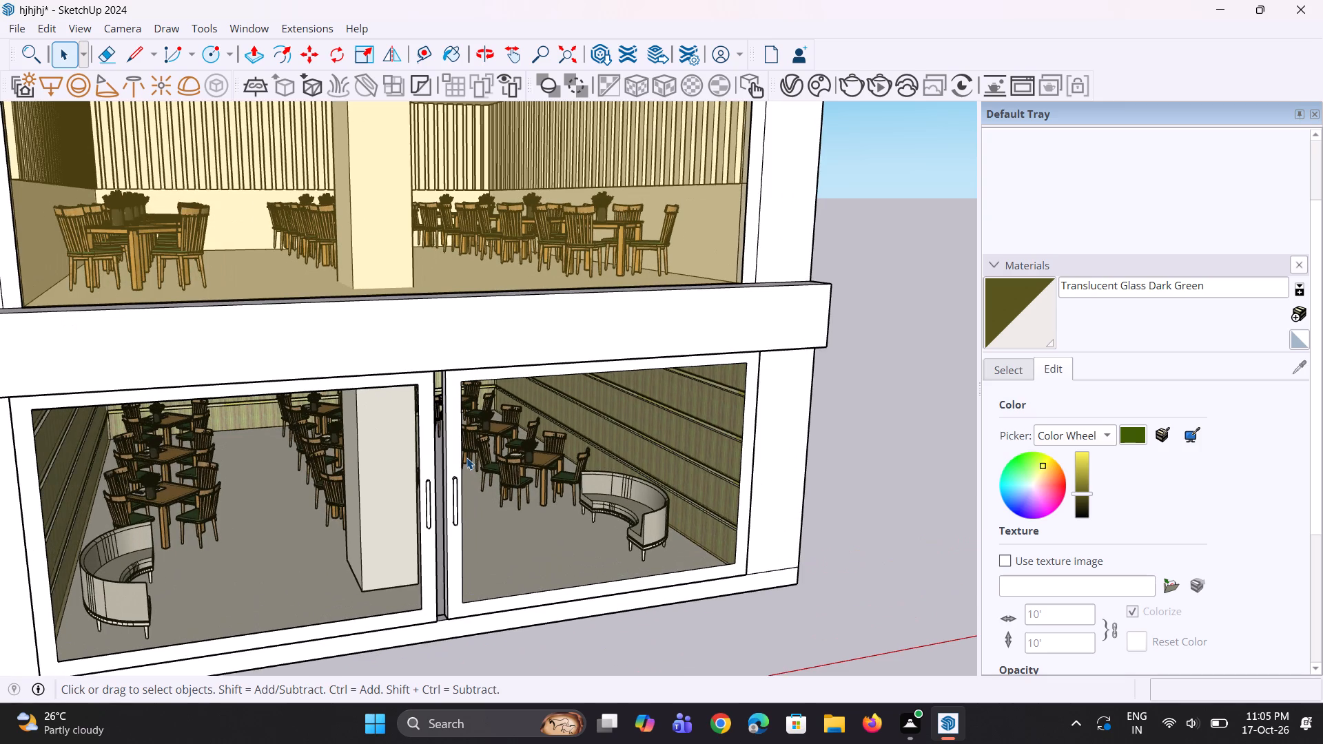
pyautogui.scroll(-5, 466, 457)
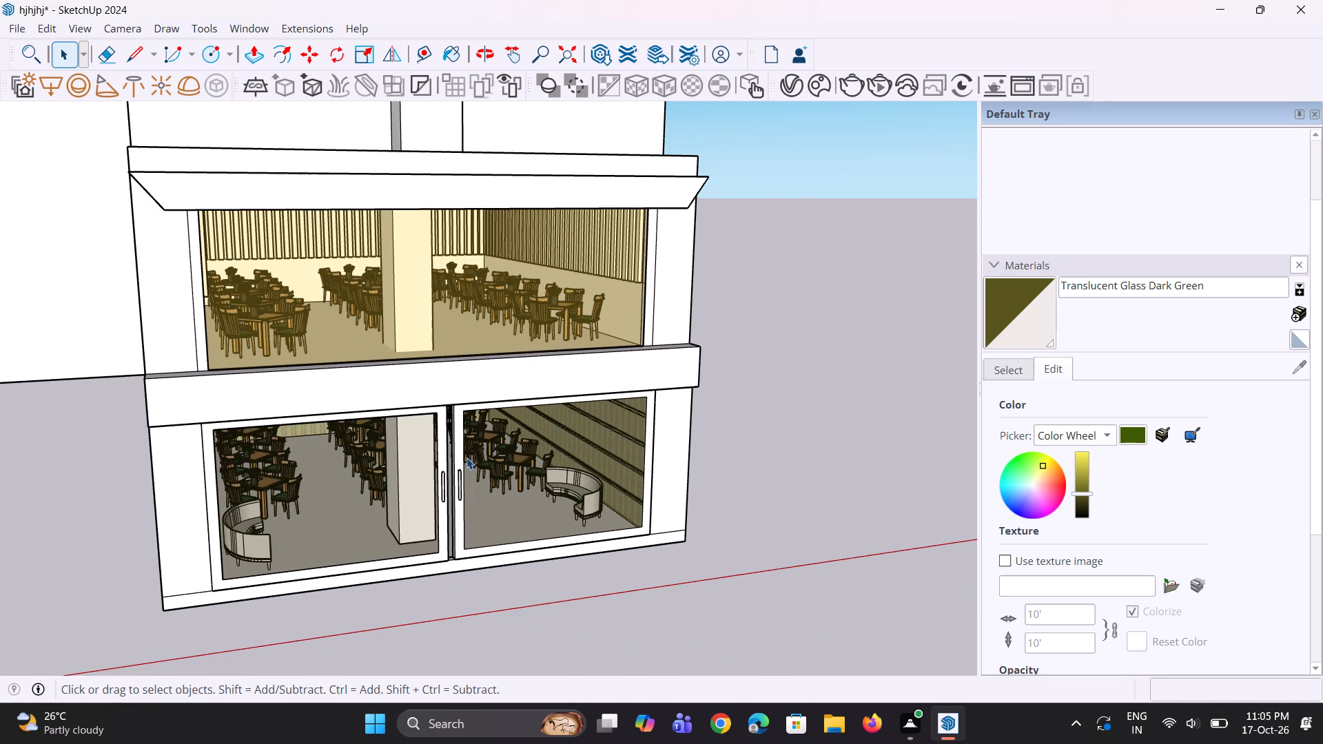
pyautogui.scroll(-1, 466, 457)
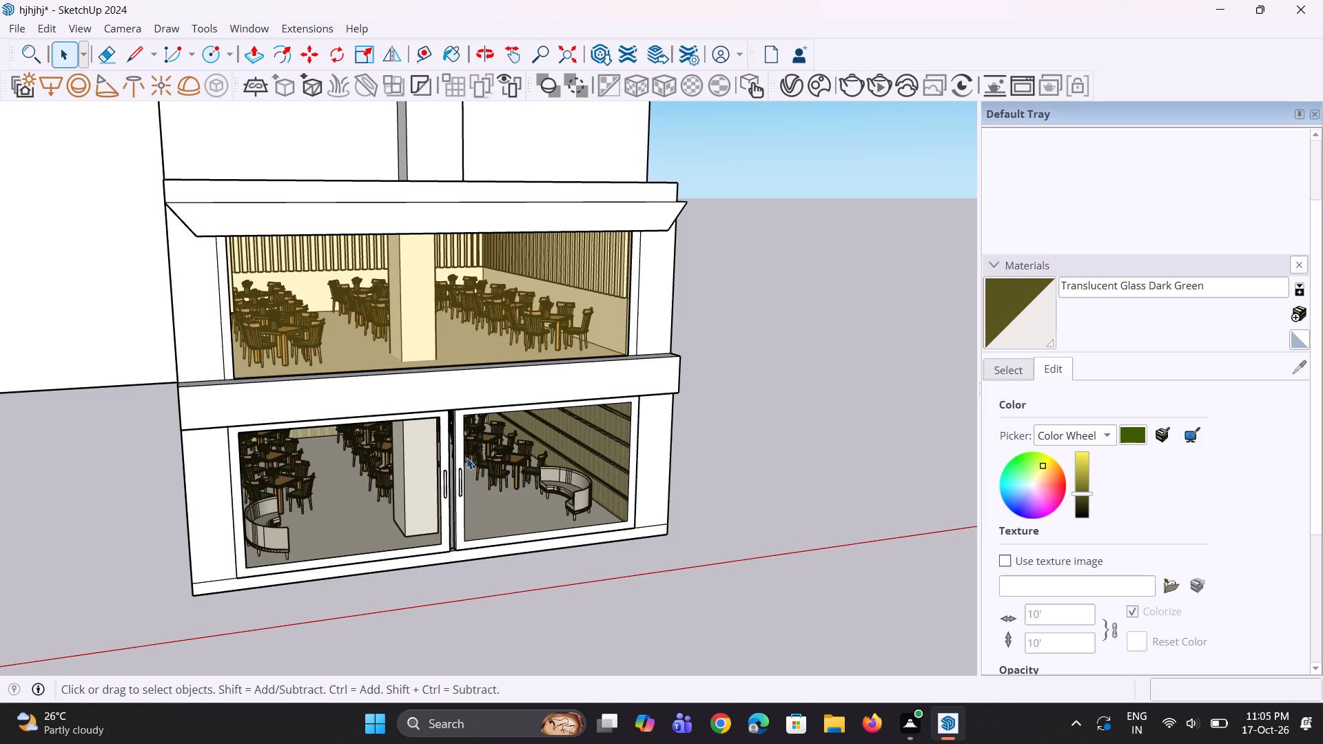
pyautogui.scroll(-2, 466, 457)
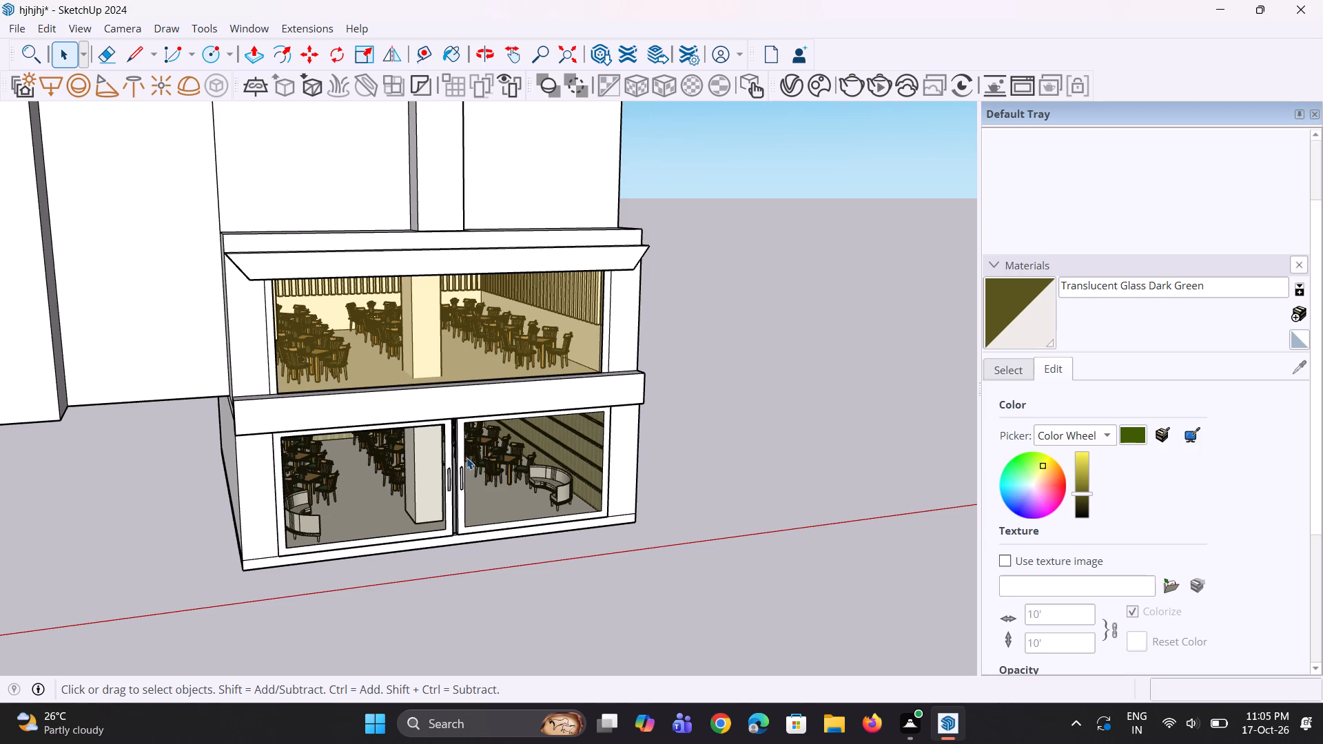
# Draw a rectangle about 24' 4 13/16" by 7 11/16" along the base strip's bottom edge, below the ground-floor glass doors.
pyautogui.middleClick(466, 457)
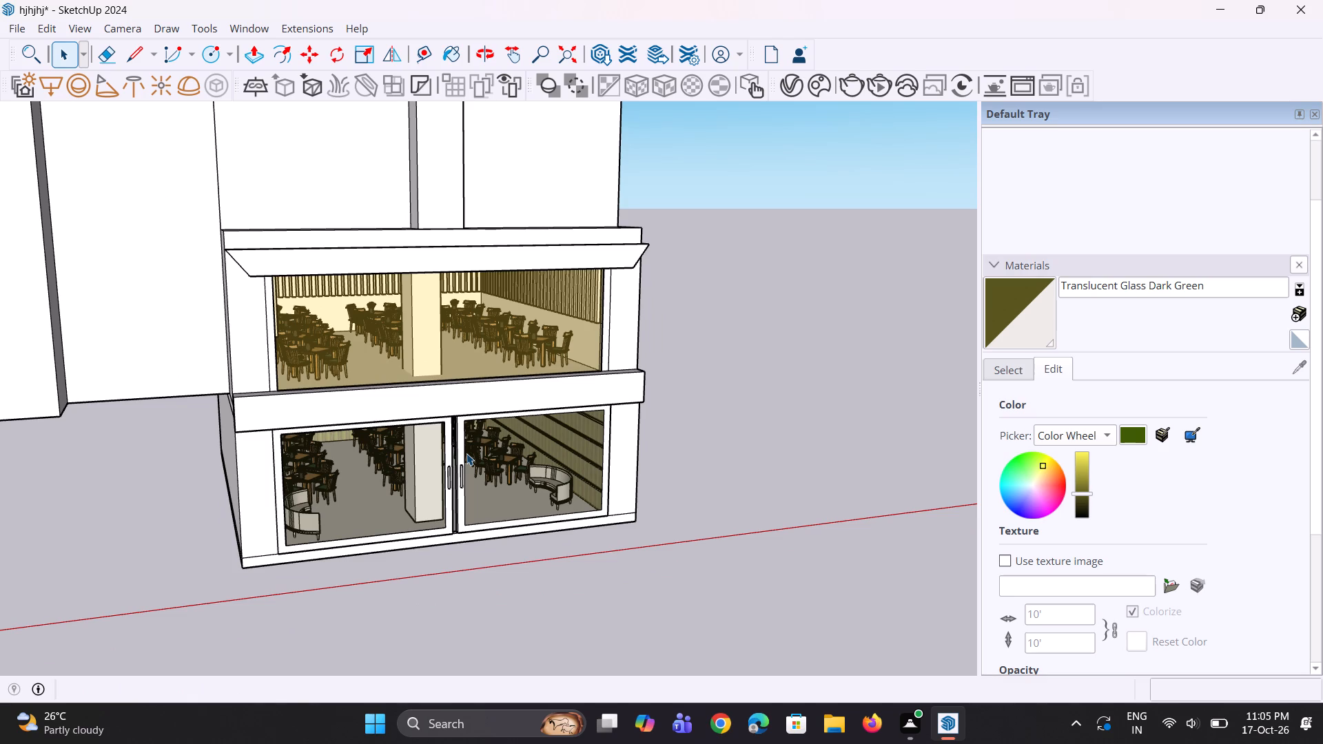
pyautogui.moveTo(473, 478); pyautogui.dragTo(466, 445, button='middle')
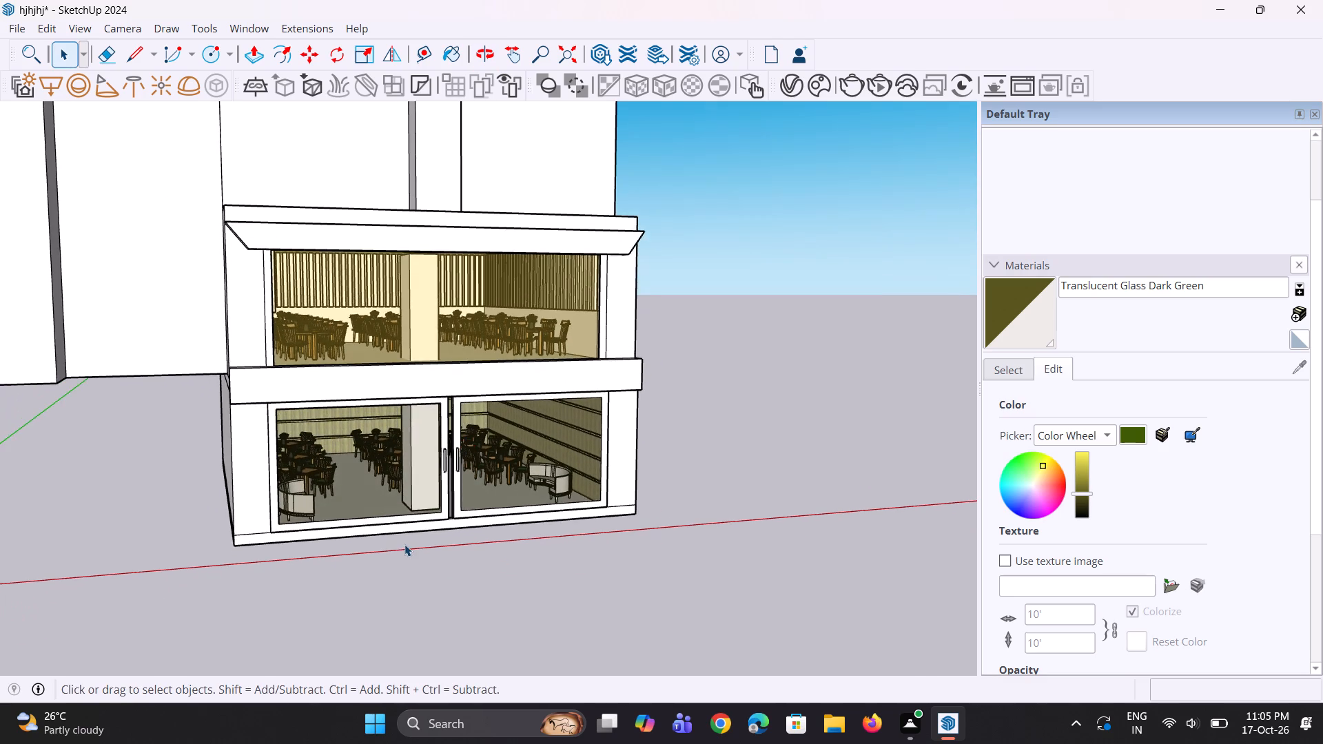
pyautogui.scroll(8, 404, 545)
pyautogui.moveTo(409, 526); pyautogui.dragTo(413, 526, button='middle')
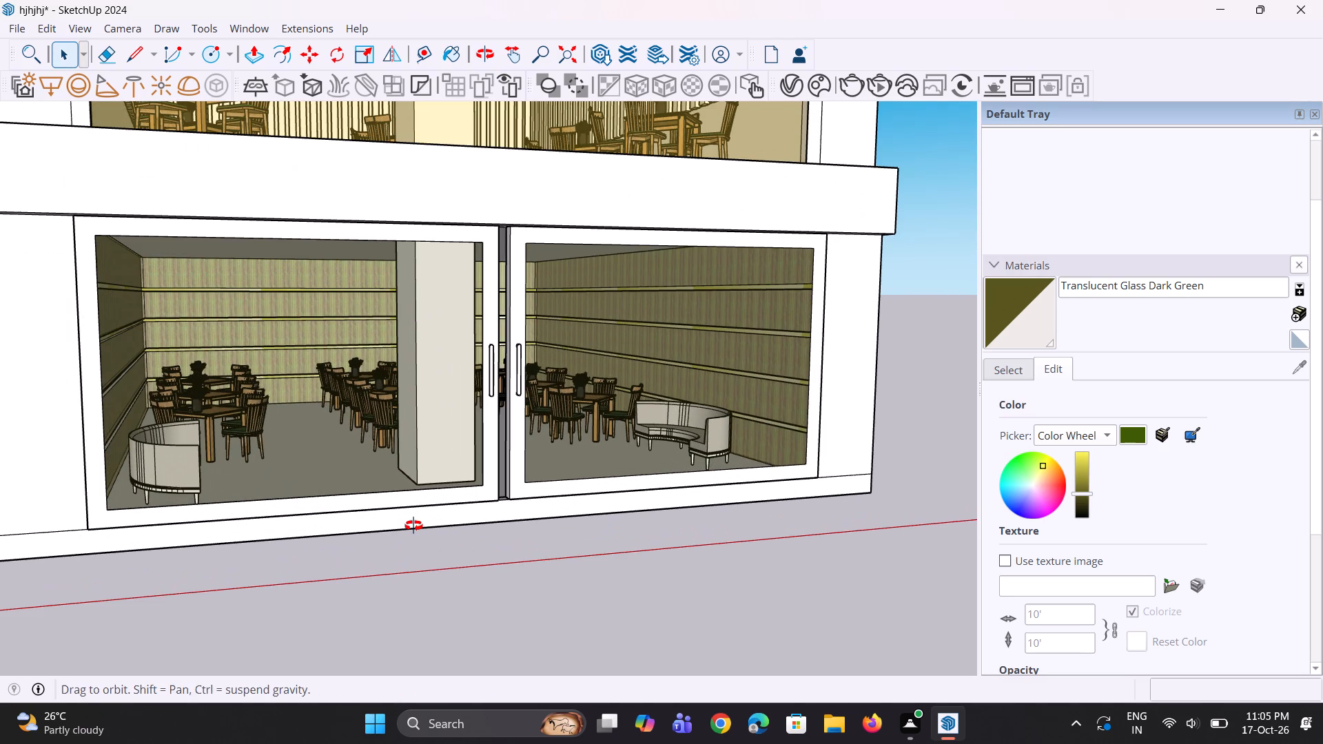
pyautogui.moveTo(413, 526); pyautogui.dragTo(423, 526, button='middle')
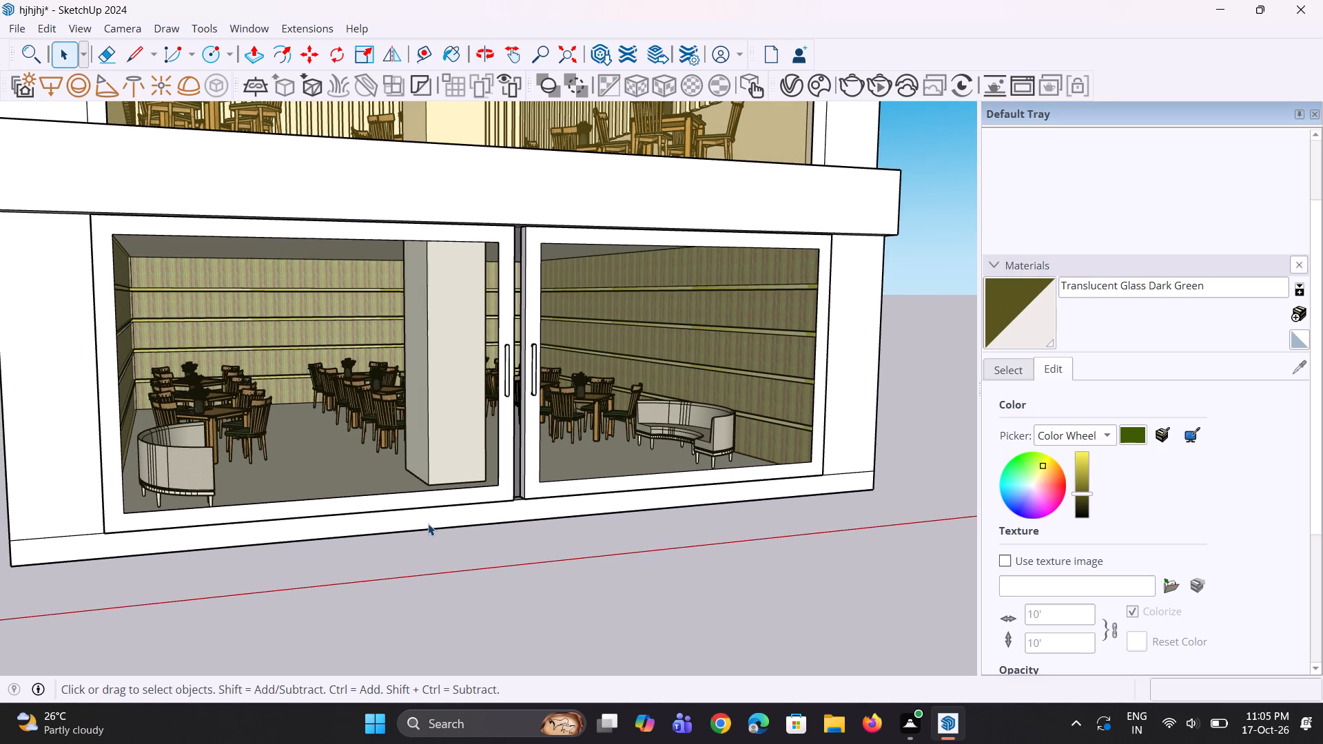
pyautogui.moveTo(429, 522); pyautogui.dragTo(449, 508, button='middle')
pyautogui.scroll(2, 447, 520)
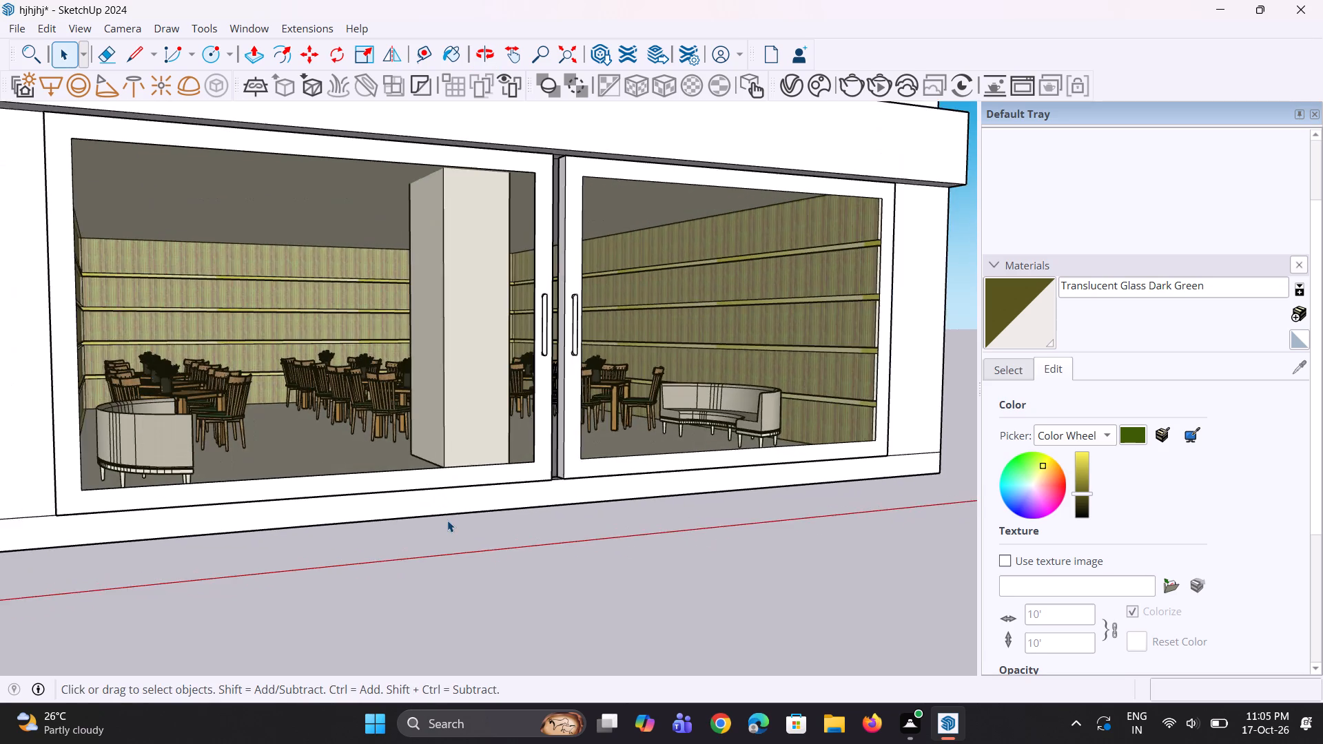
pyautogui.scroll(2, 447, 520)
pyautogui.press('r')
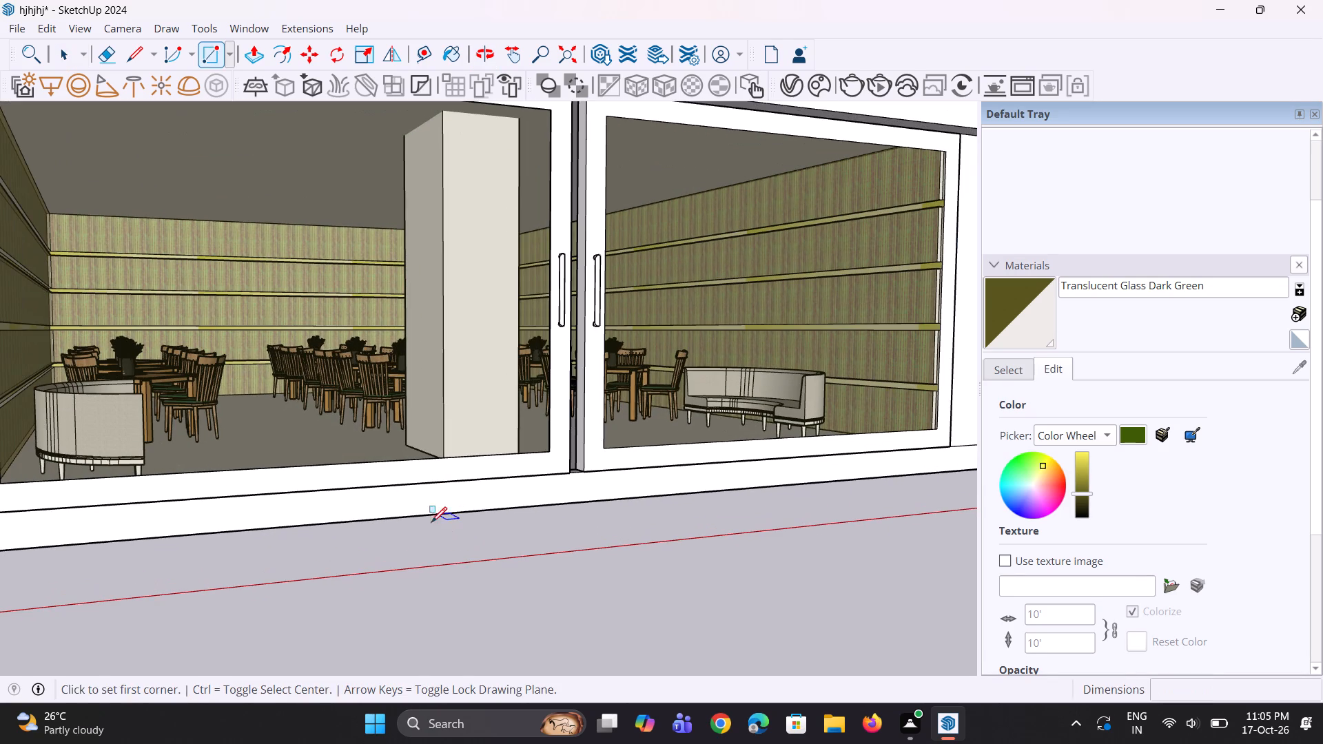
pyautogui.scroll(-5, 356, 527)
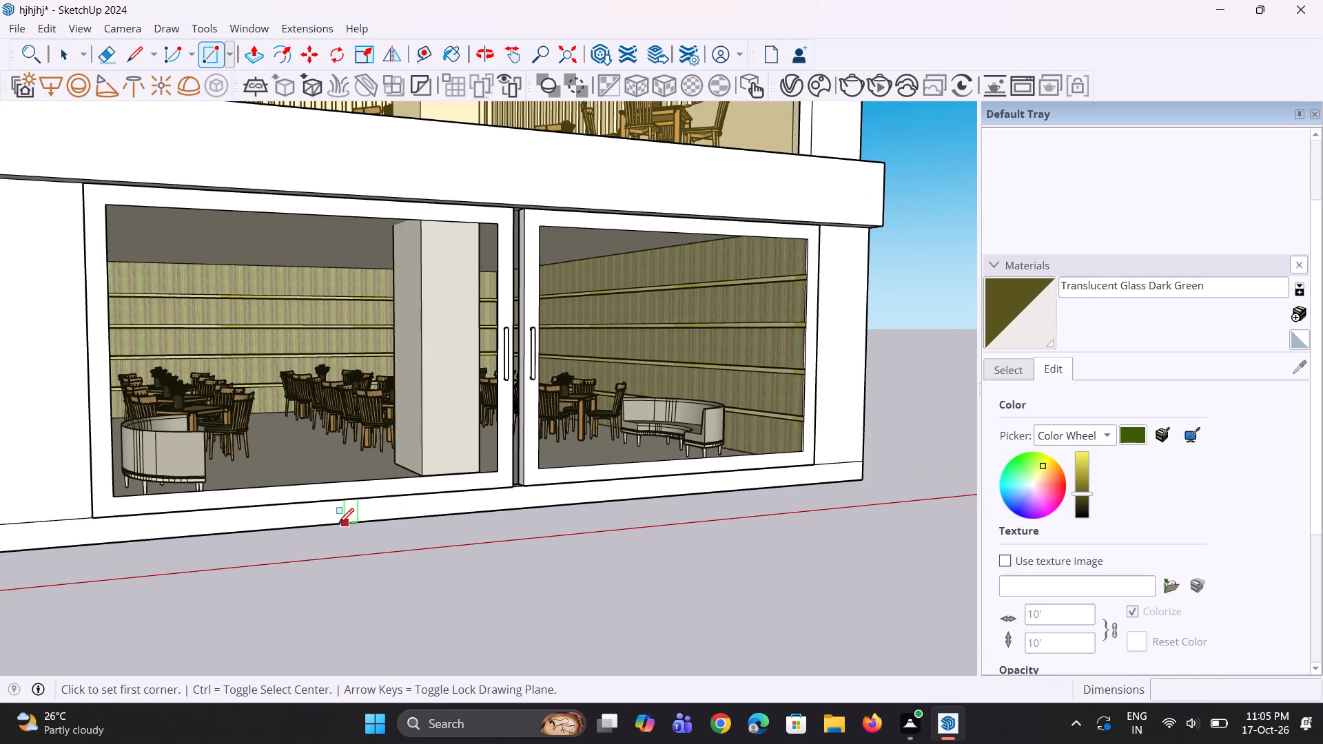
pyautogui.click(191, 533)
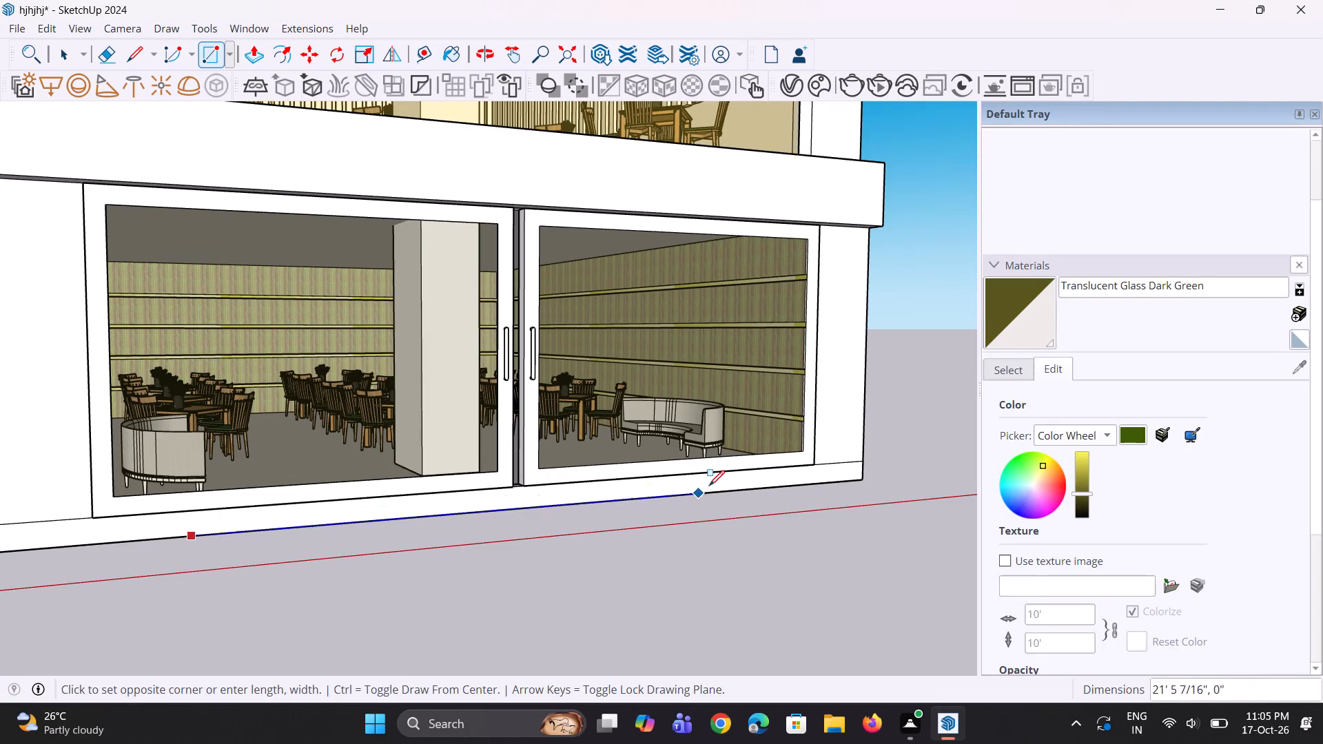
pyautogui.scroll(1, 739, 477)
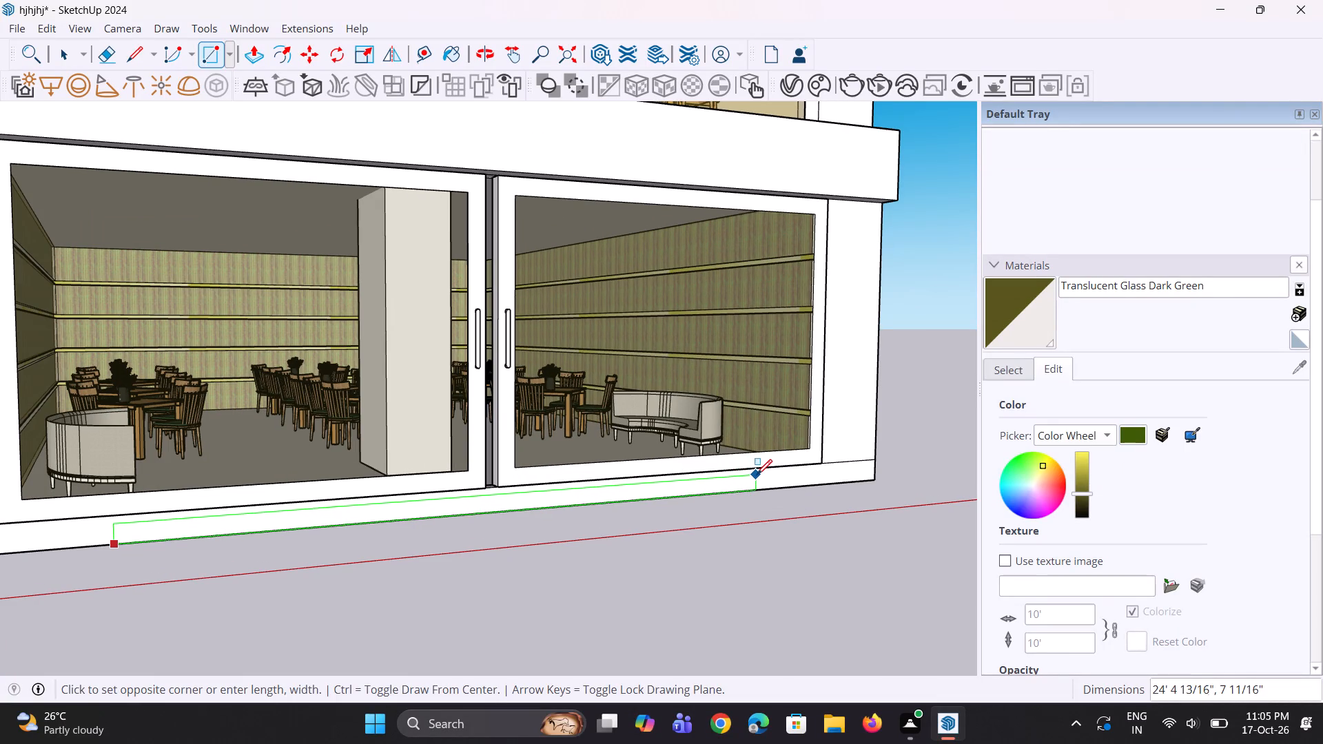
pyautogui.click(757, 475)
pyautogui.scroll(-4, 593, 506)
pyautogui.moveTo(418, 513); pyautogui.dragTo(447, 522, button='middle')
pyautogui.press('space')
# Push/Pull the rectangle below the doors outward by about 1' 1 1/2" as an entrance step.
pyautogui.scroll(2, 435, 528)
pyautogui.press('p')
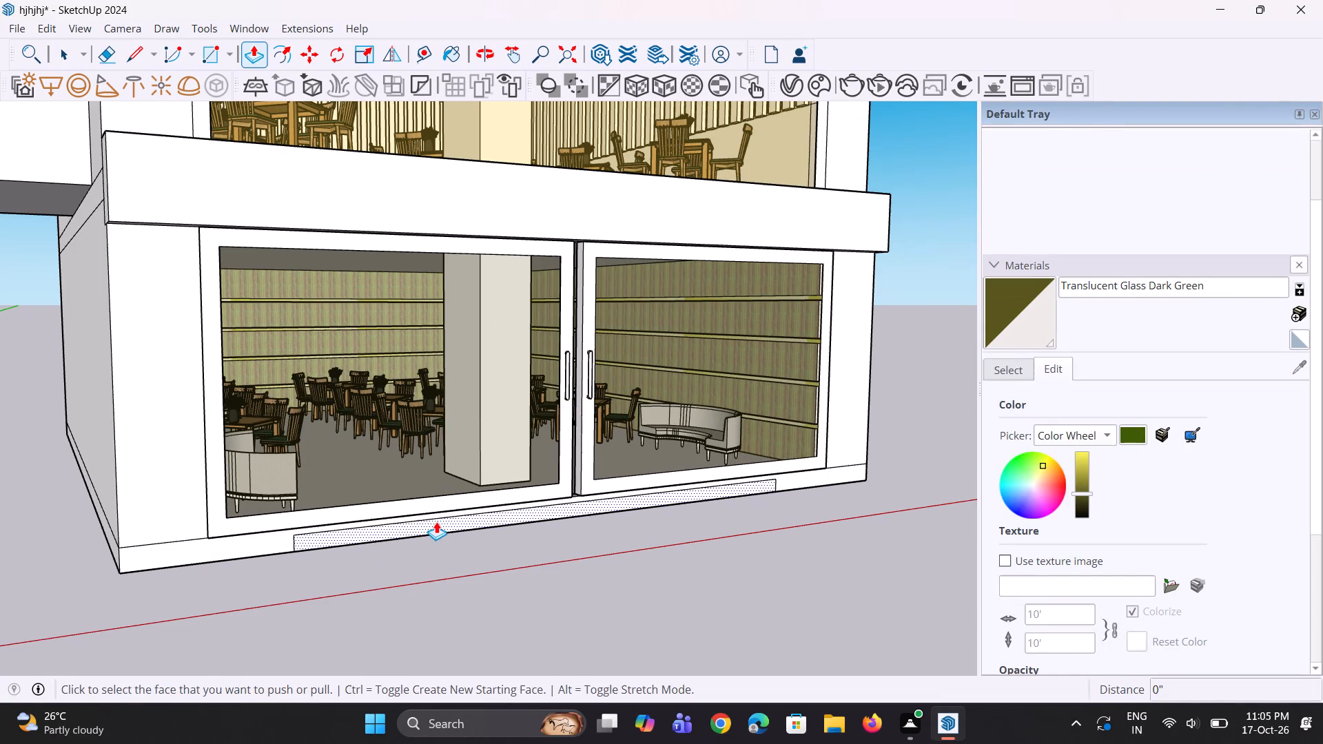
pyautogui.click(436, 521)
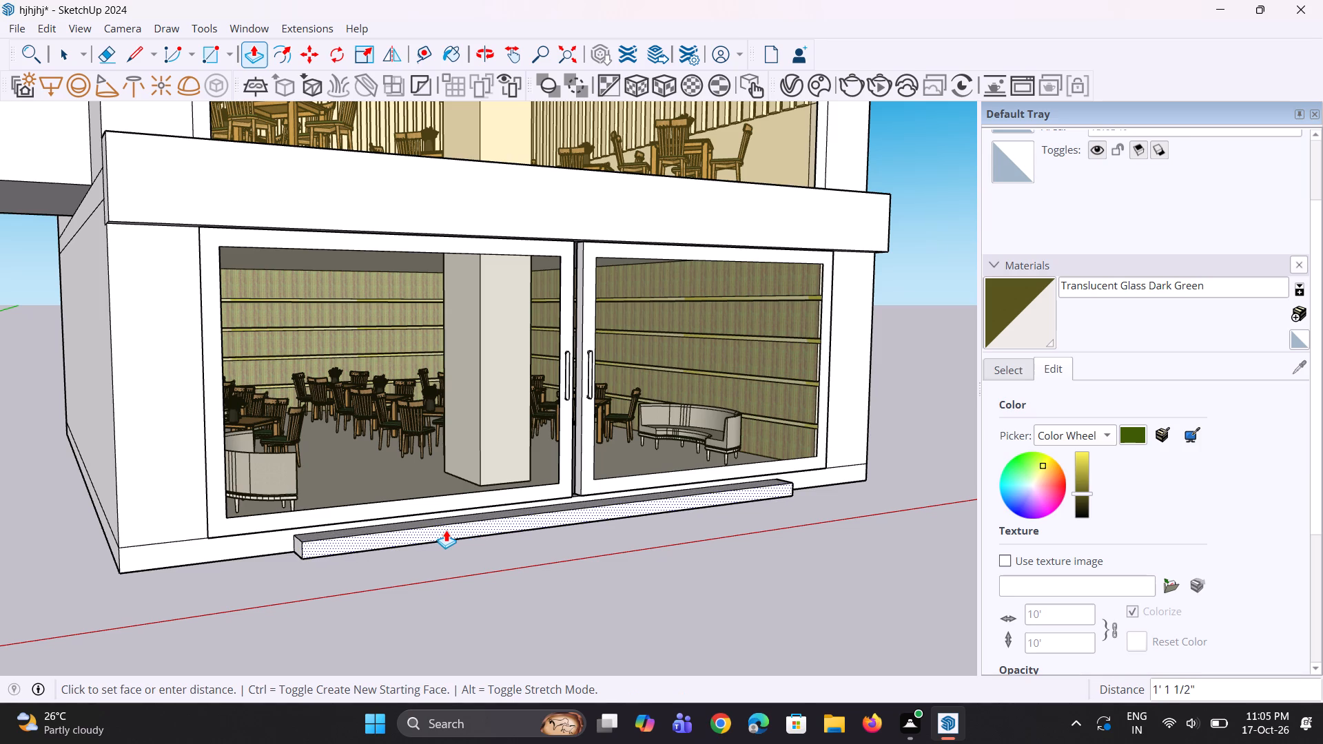
pyautogui.click(446, 530)
# Copy the entrance step's bottom front edge about 6" back toward the building across its underside.
pyautogui.moveTo(439, 535); pyautogui.dragTo(431, 456, button='middle')
pyautogui.scroll(2, 345, 472)
pyautogui.scroll(-4, 349, 470)
pyautogui.moveTo(349, 472); pyautogui.dragTo(355, 490, button='middle')
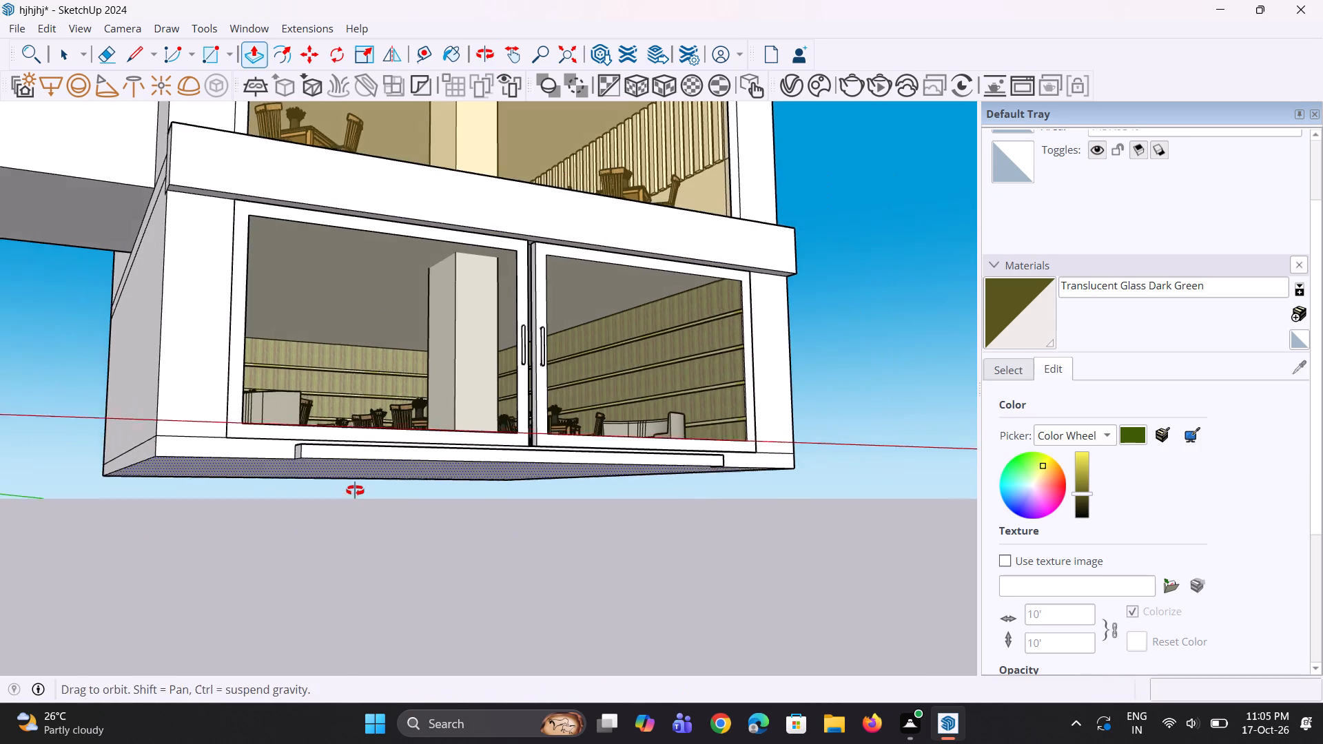
pyautogui.moveTo(355, 490); pyautogui.dragTo(355, 491, button='middle')
pyautogui.scroll(3, 371, 486)
pyautogui.press('space')
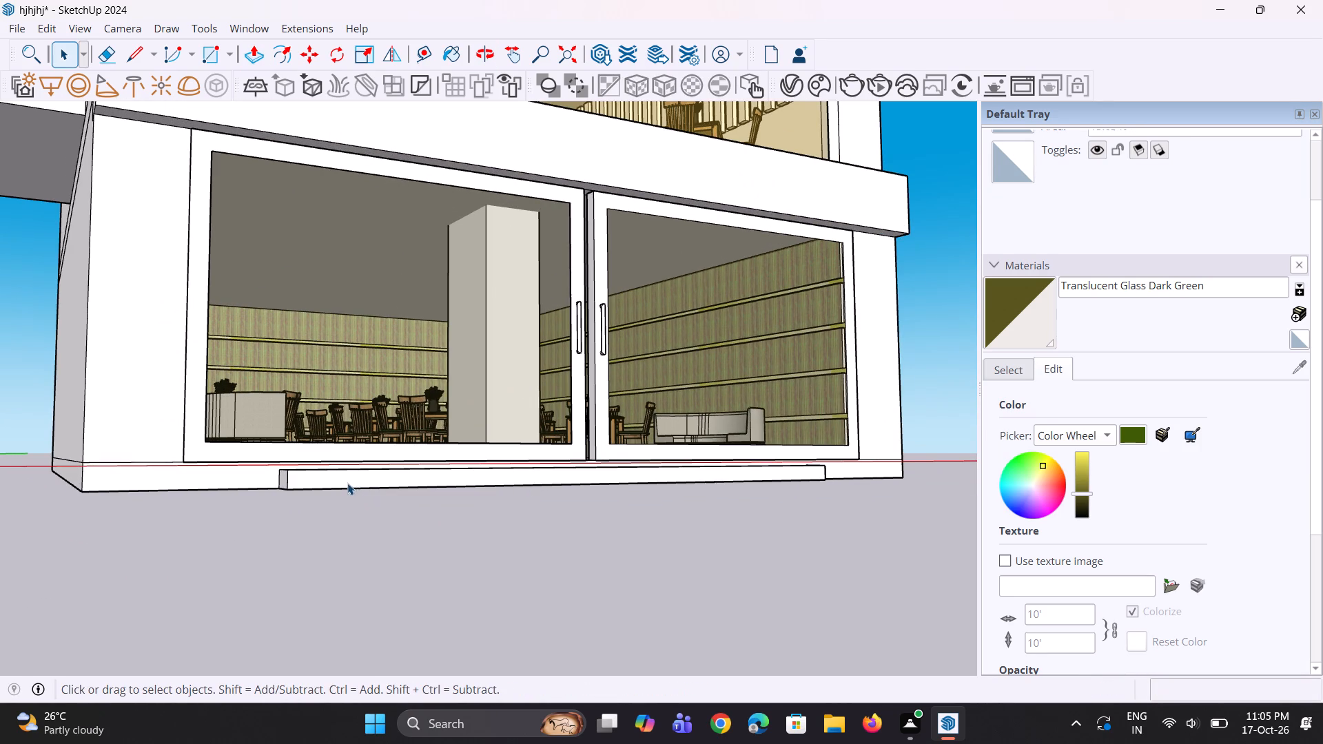
pyautogui.click(314, 487)
pyautogui.scroll(1, 314, 487)
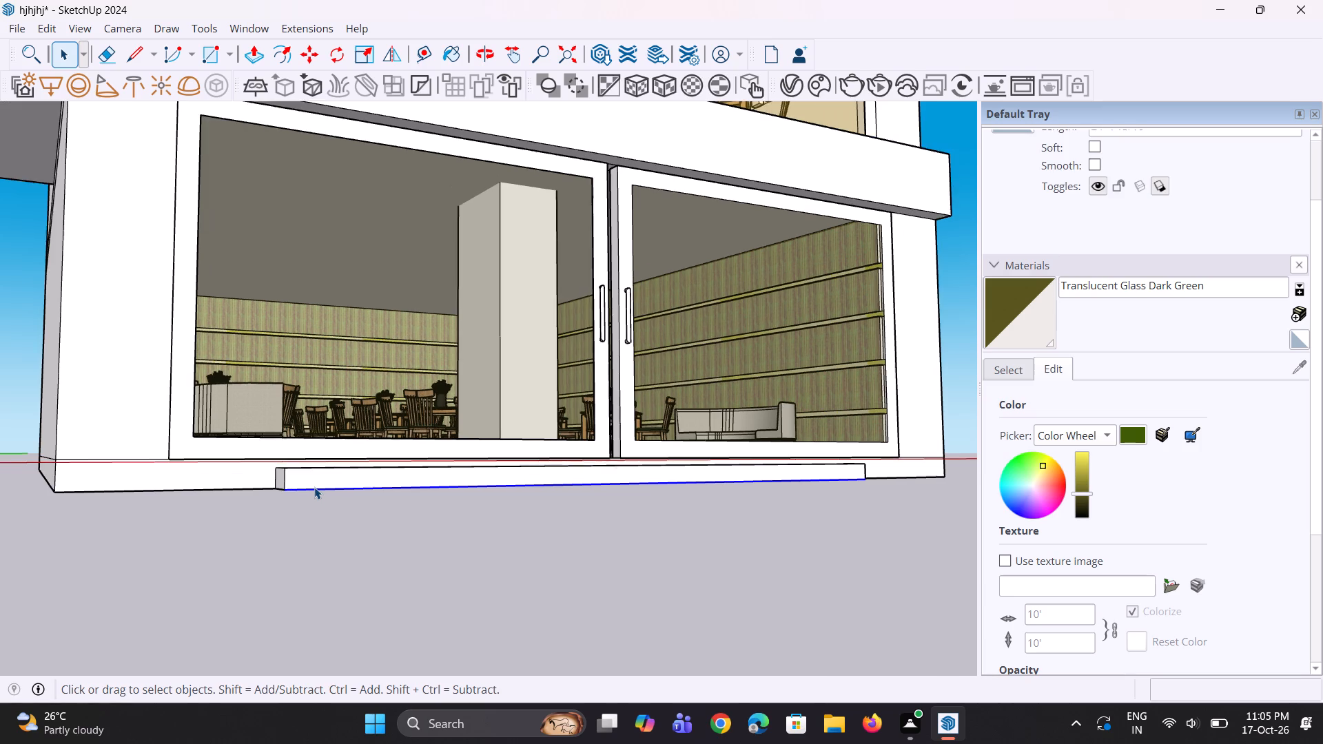
pyautogui.scroll(1, 314, 487)
pyautogui.moveTo(316, 482); pyautogui.dragTo(349, 412, button='middle')
pyautogui.scroll(2, 342, 432)
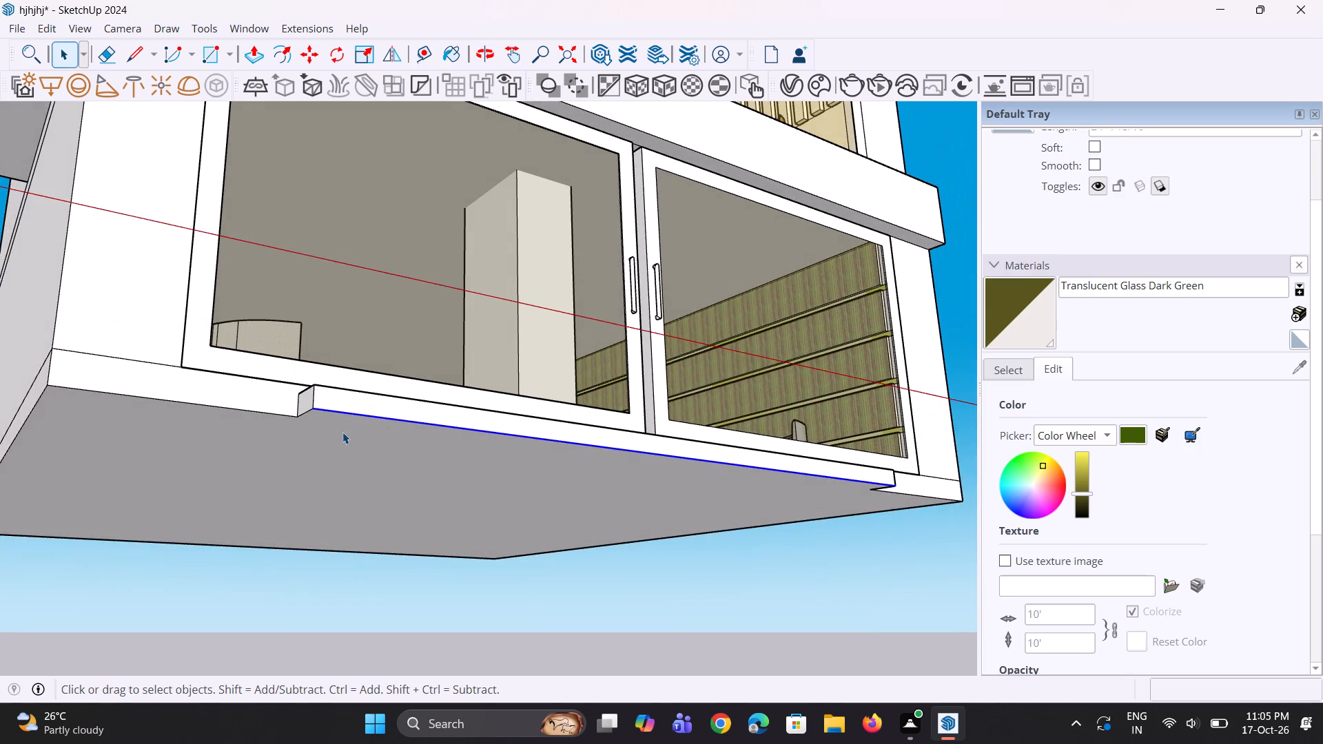
pyautogui.moveTo(342, 434); pyautogui.dragTo(348, 474, button='middle')
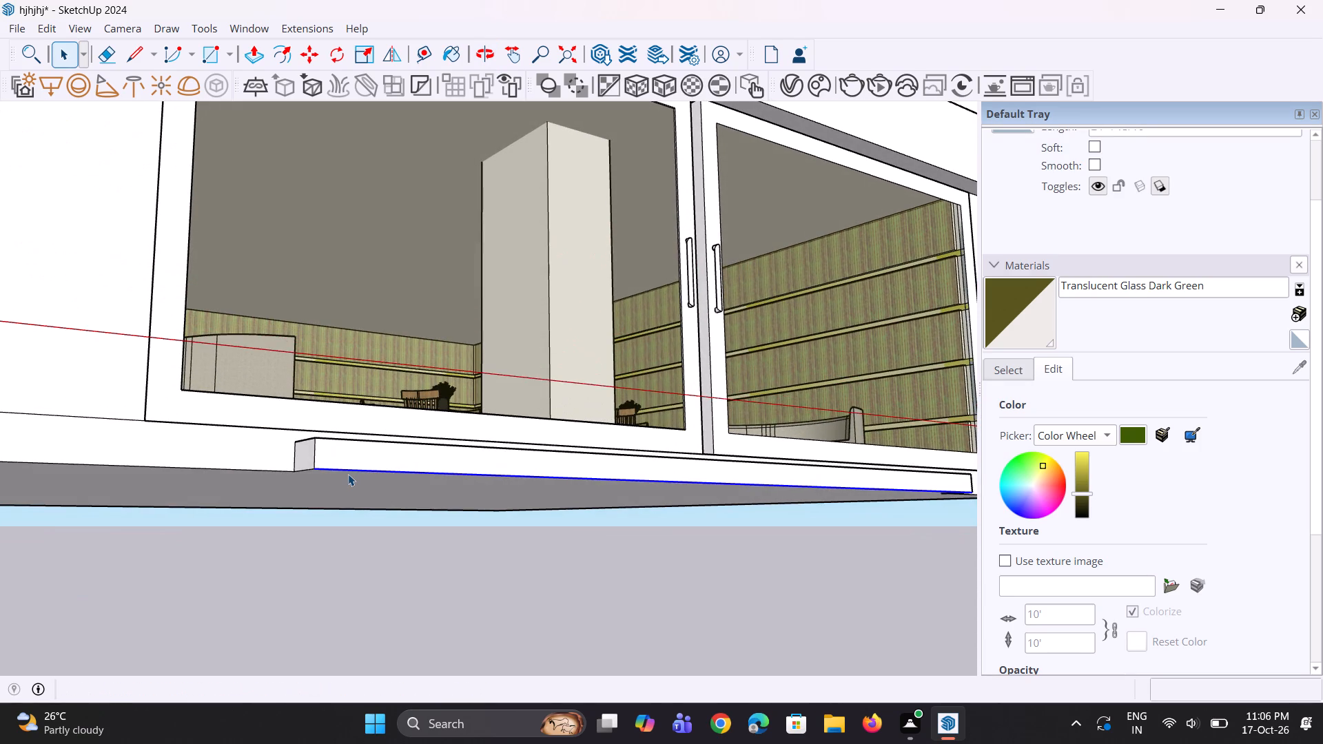
pyautogui.moveTo(348, 474); pyautogui.dragTo(374, 440, button='middle')
pyautogui.press('m')
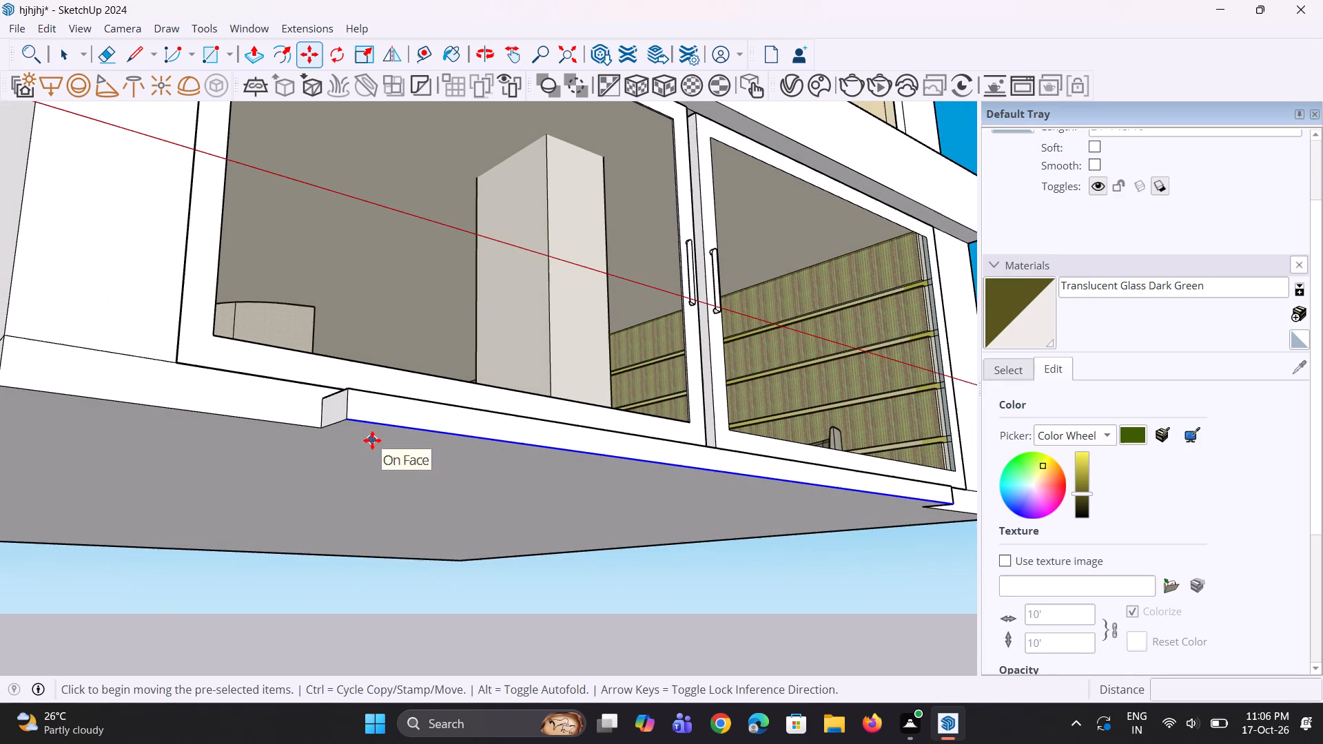
pyautogui.scroll(2, 367, 440)
pyautogui.click(345, 420)
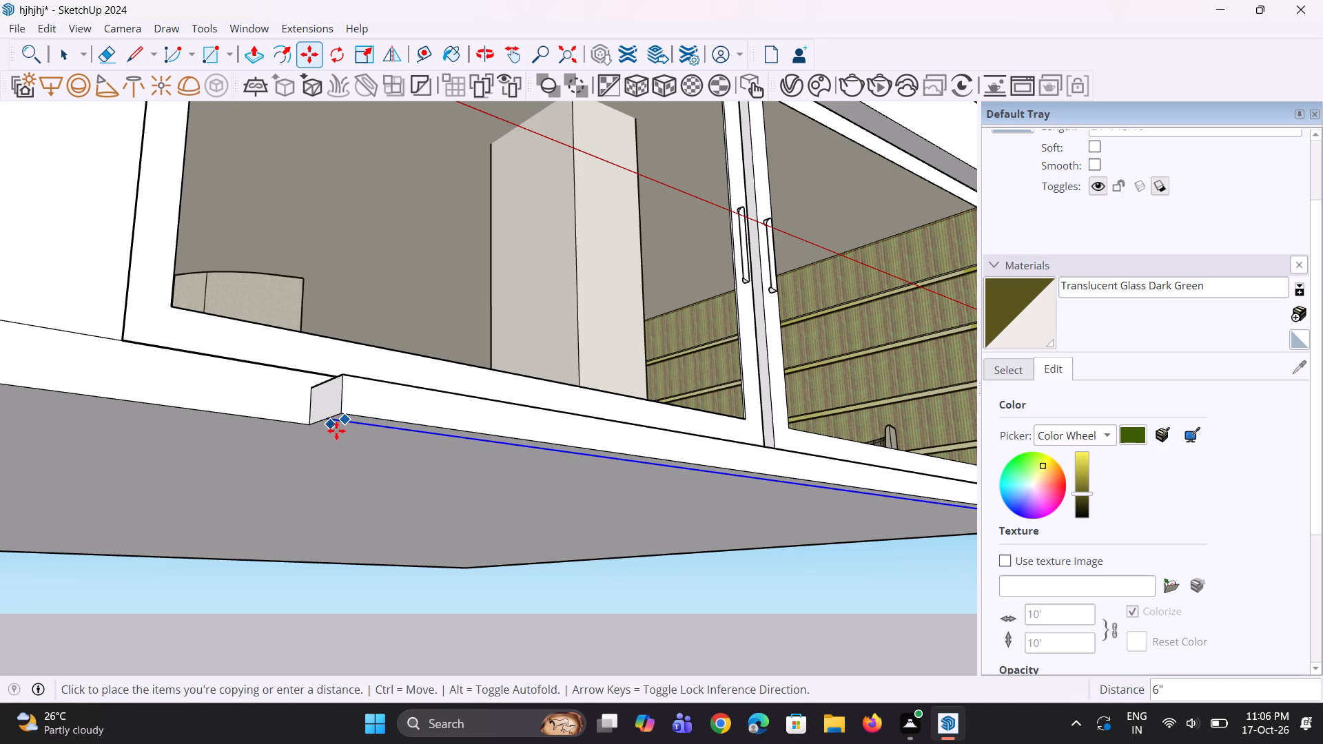
pyautogui.click(332, 433)
# Push/Pull the narrow front strip of the entrance step's underside down by about 4 1/16".
pyautogui.middleClick(411, 438)
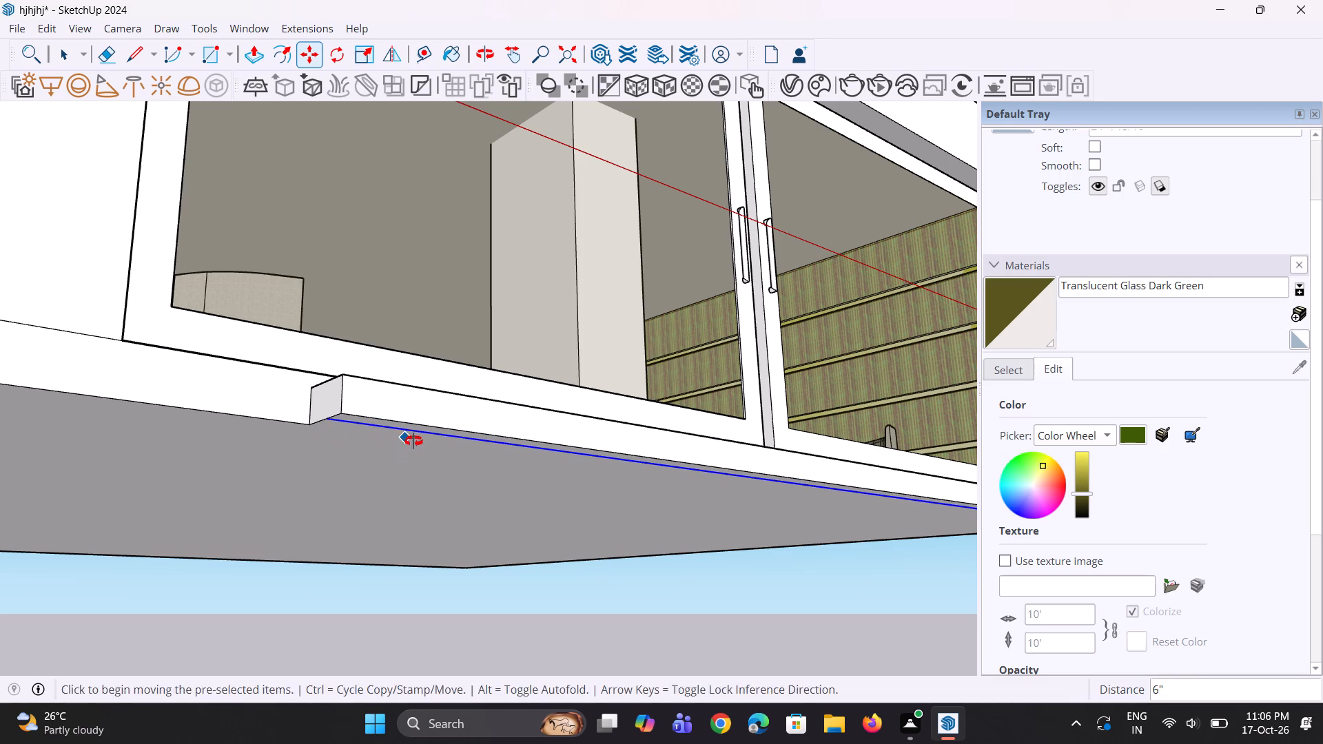
pyautogui.scroll(2, 413, 442)
pyautogui.press('p')
pyautogui.moveTo(417, 436); pyautogui.dragTo(426, 402, button='middle')
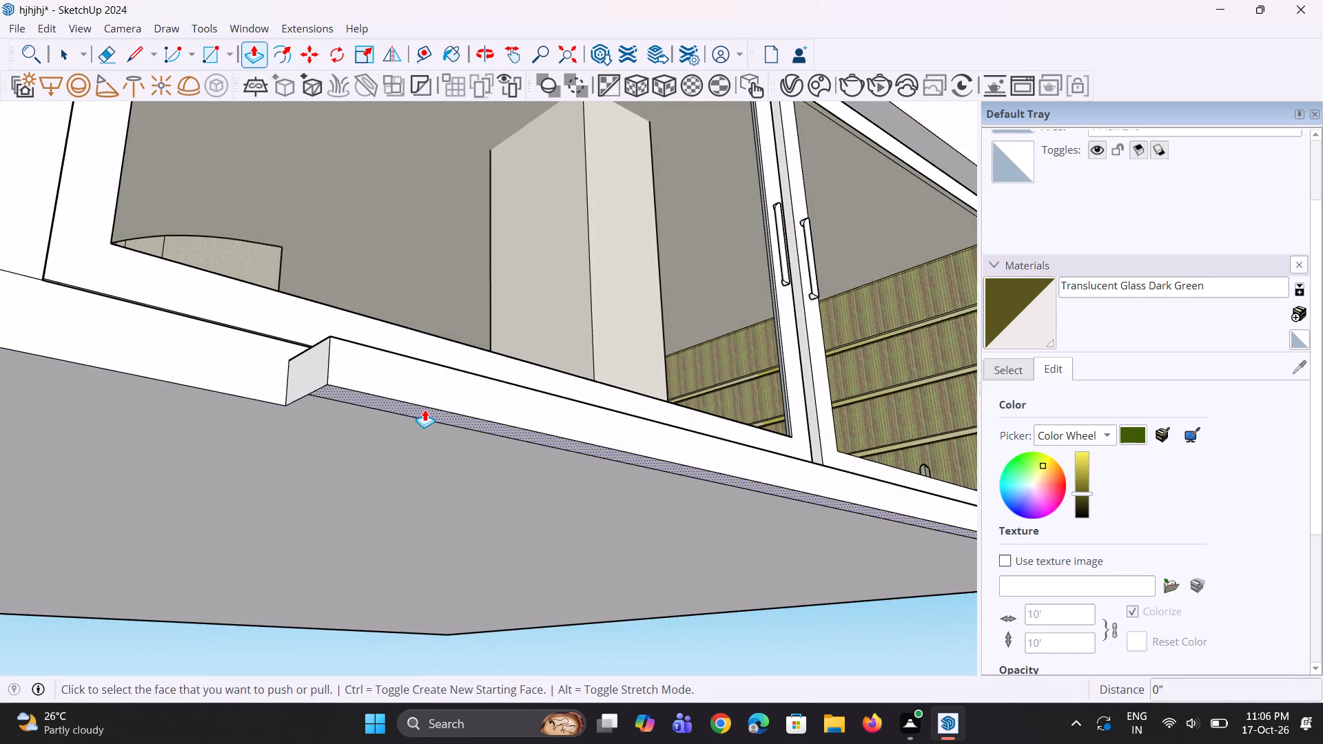
pyautogui.click(424, 409)
pyautogui.click(420, 434)
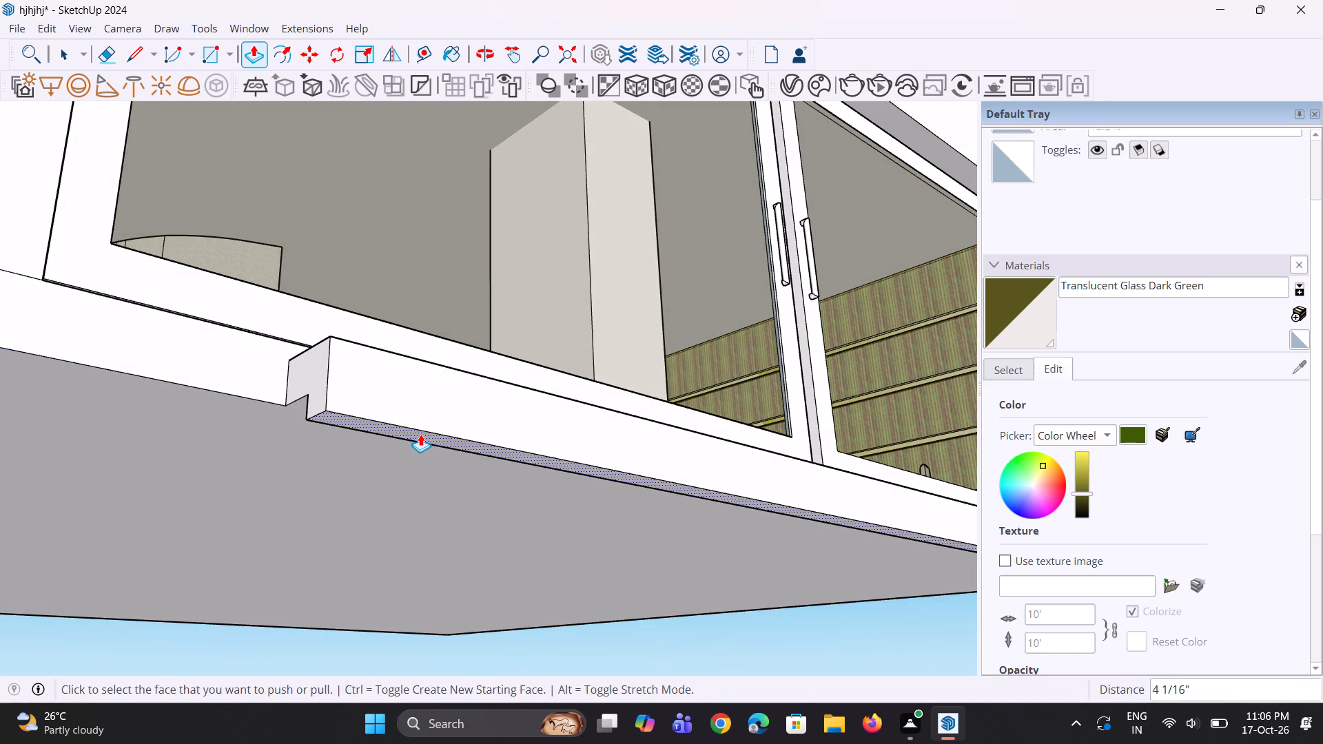
# Copy the entrance step's lowest front edge a short distance up its front face to divide it lengthwise.
pyautogui.moveTo(456, 423); pyautogui.dragTo(393, 487, button='middle')
pyautogui.scroll(-4, 311, 451)
pyautogui.press('space')
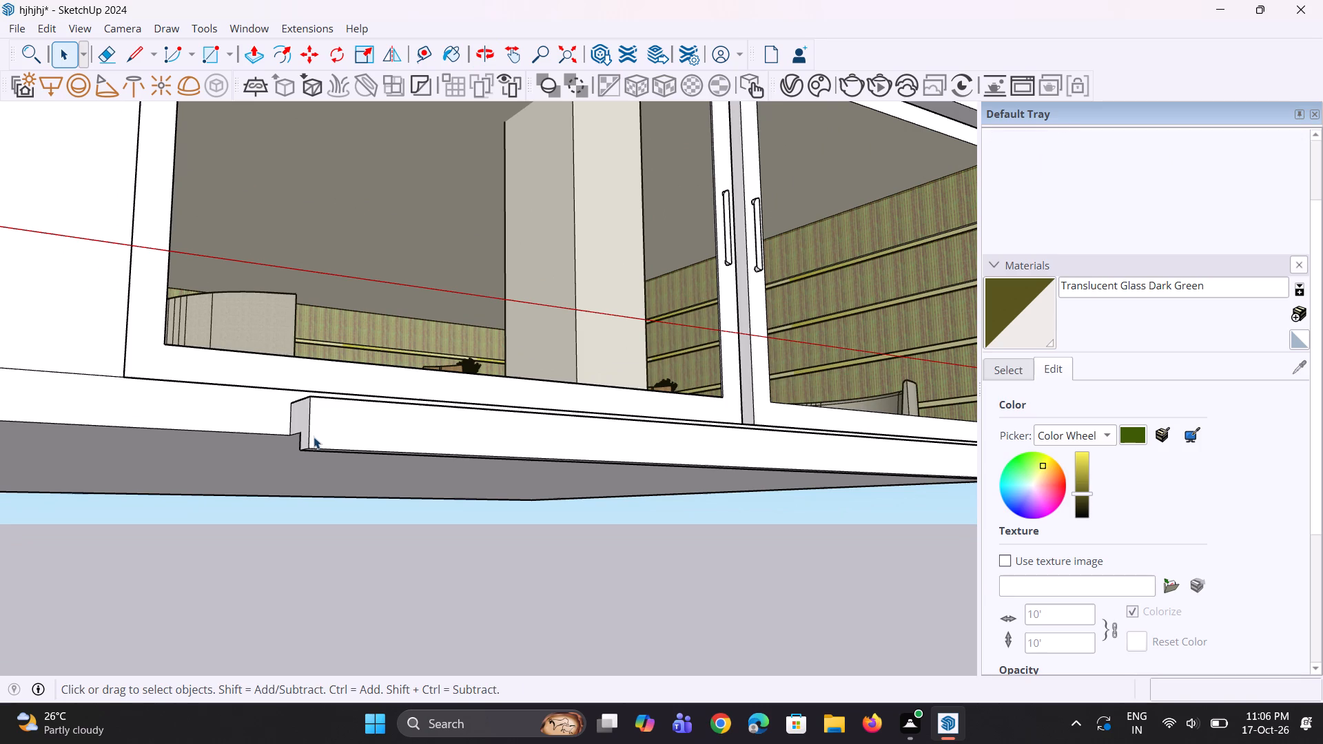
pyautogui.click(310, 432)
pyautogui.scroll(1, 310, 442)
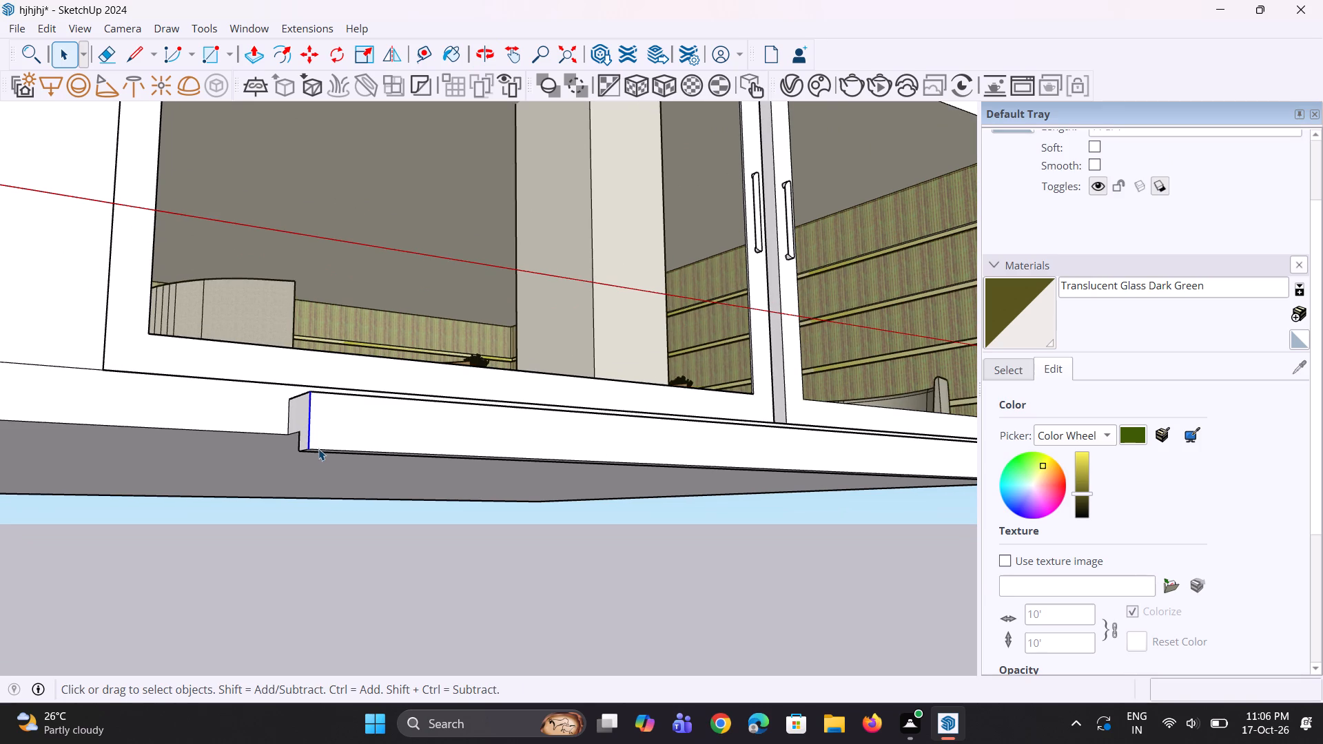
pyautogui.click(325, 449)
pyautogui.press('m')
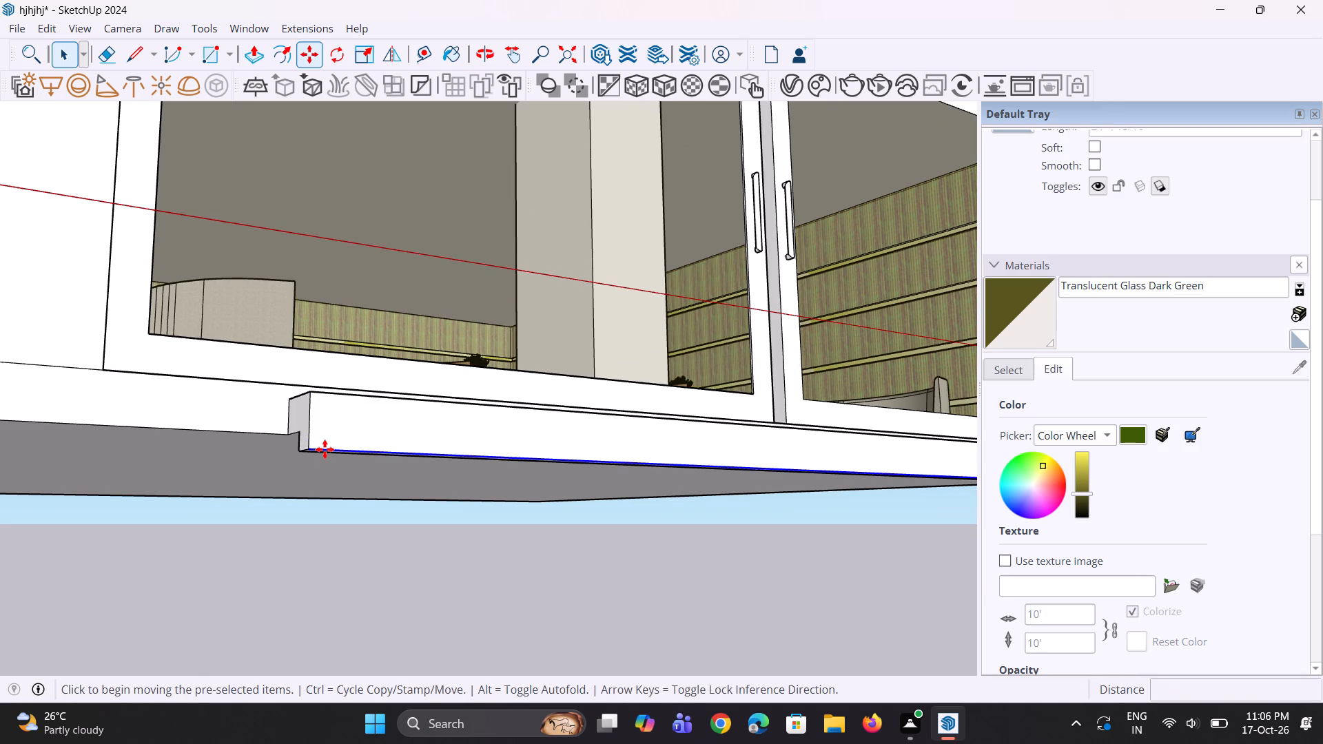
pyautogui.click(316, 450)
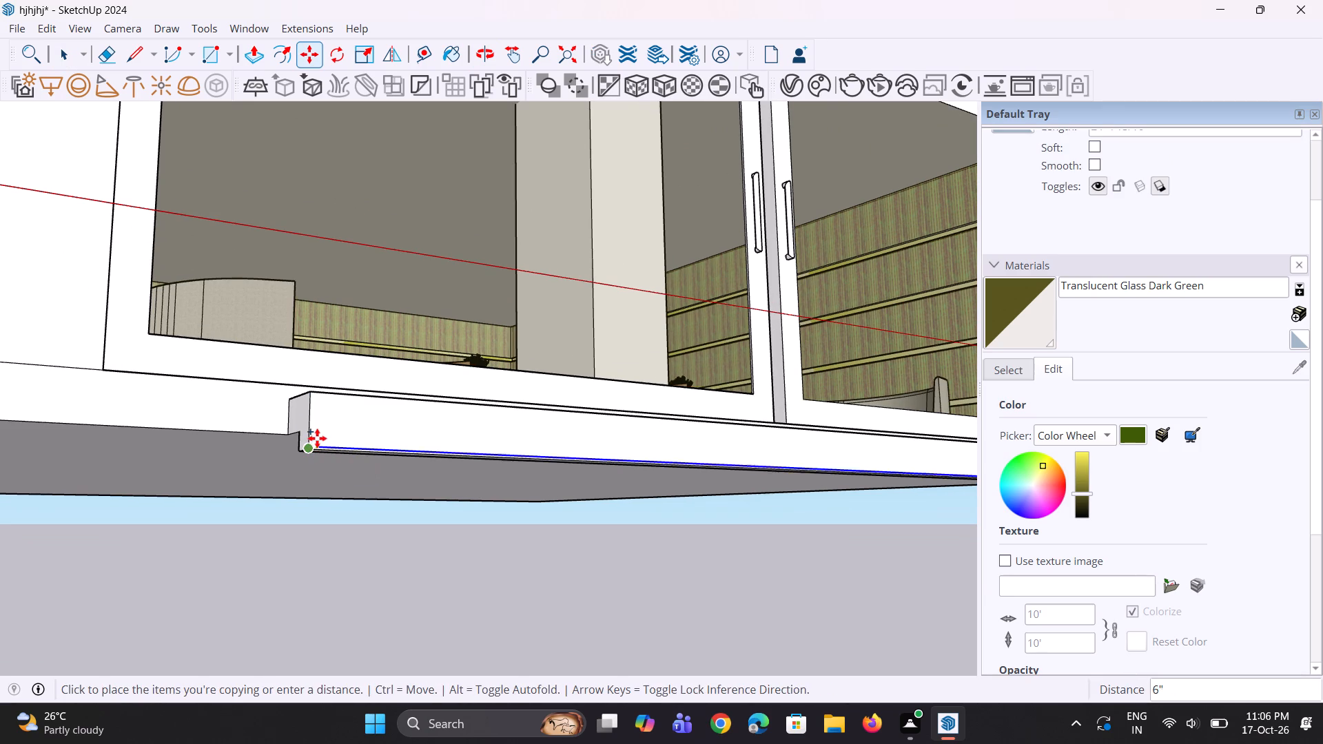
pyautogui.click(318, 435)
# Push/Pull the lower strip of the entrance step's front face outward by about 10 3/8" as a second, lower step.
pyautogui.scroll(-4, 318, 435)
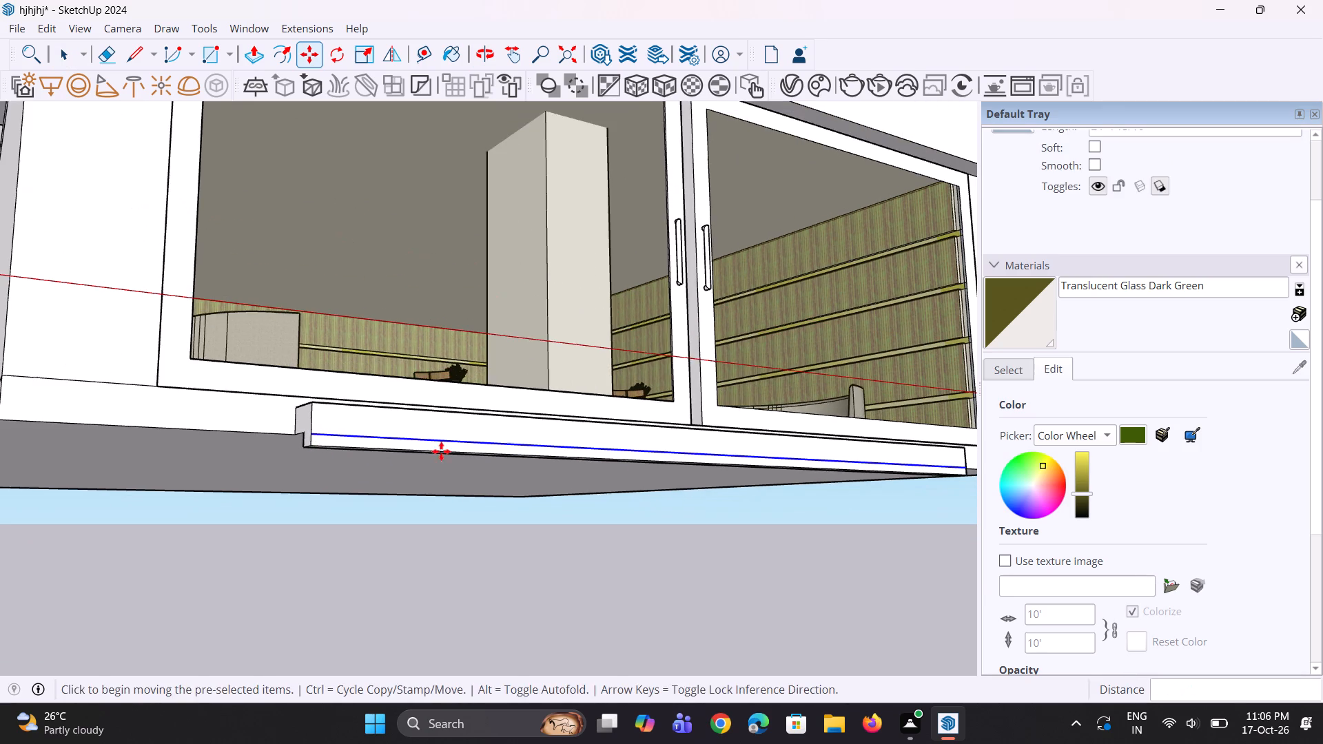
pyautogui.moveTo(444, 457); pyautogui.dragTo(417, 534, button='middle')
pyautogui.press('p')
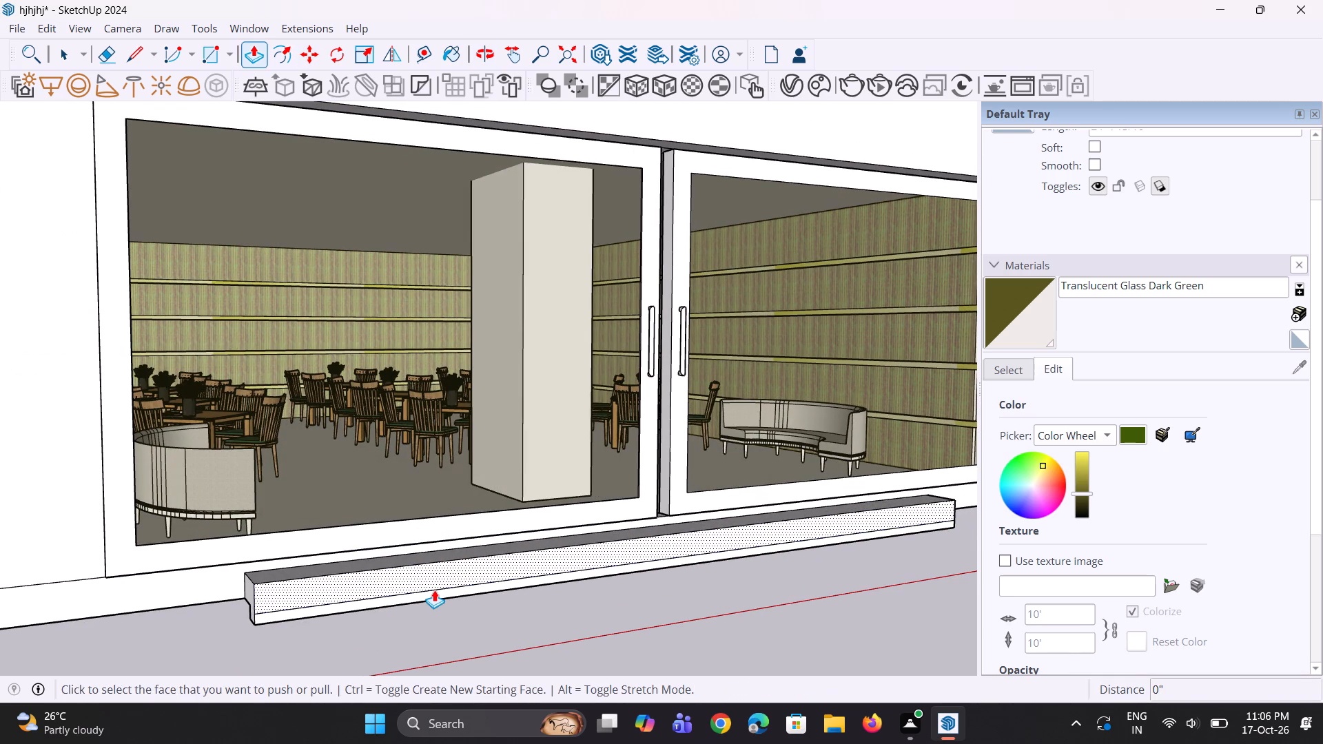
pyautogui.click(434, 593)
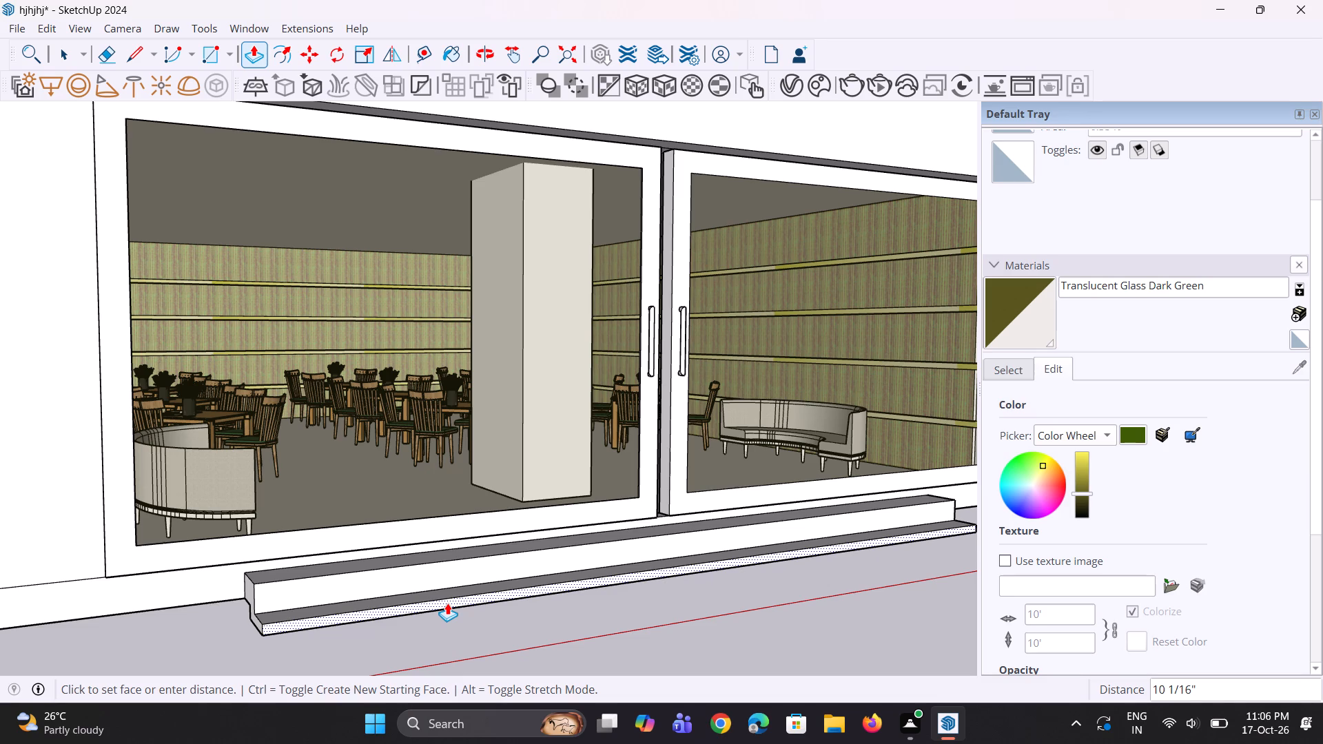
pyautogui.click(448, 601)
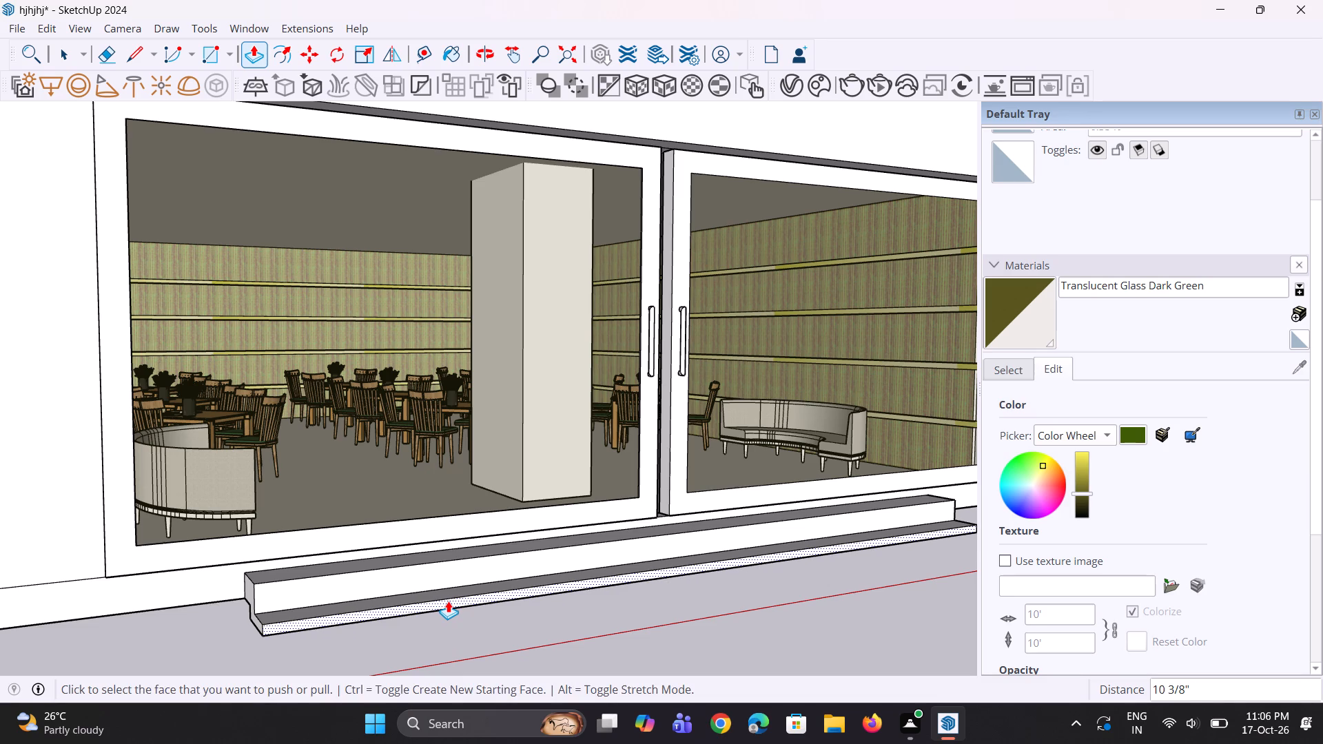
# Push/Pull the top face of the lower entrance step up by about 1 11/16".
pyautogui.moveTo(382, 613); pyautogui.dragTo(430, 614, button='middle')
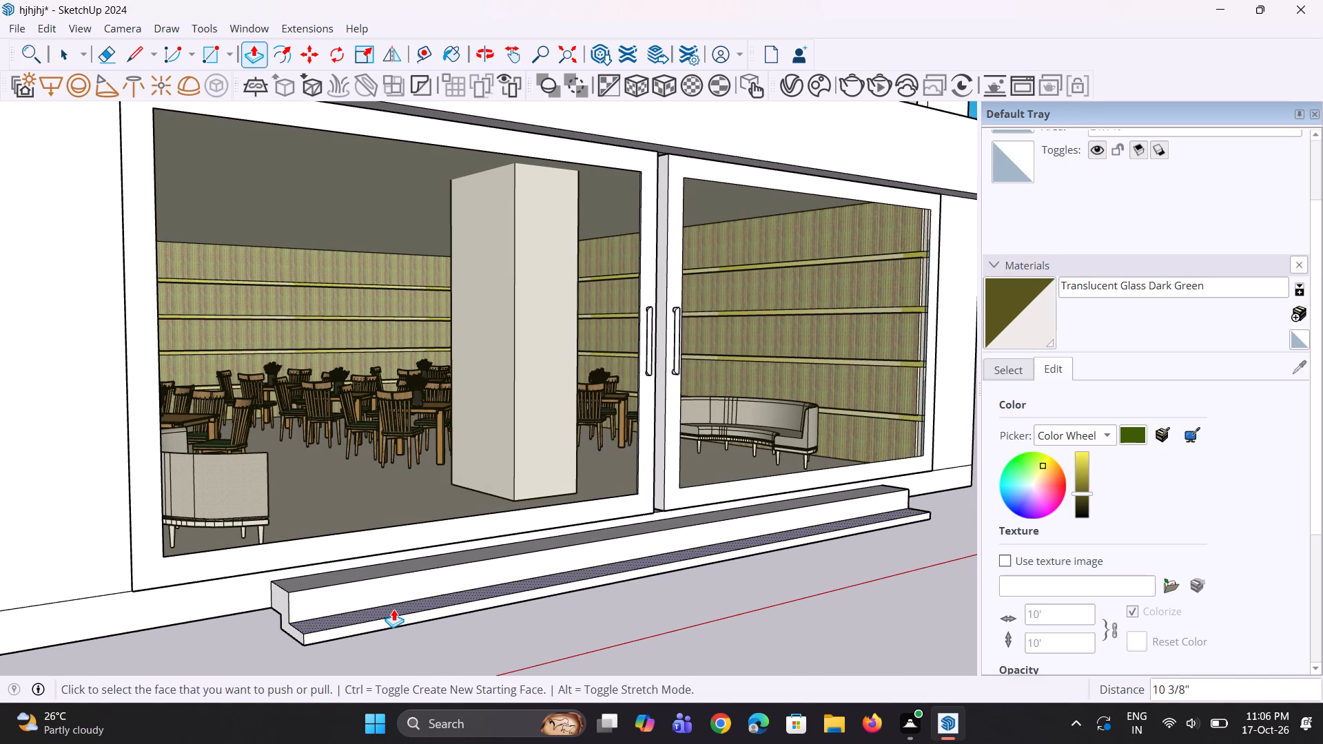
pyautogui.scroll(4, 393, 609)
pyautogui.click(389, 617)
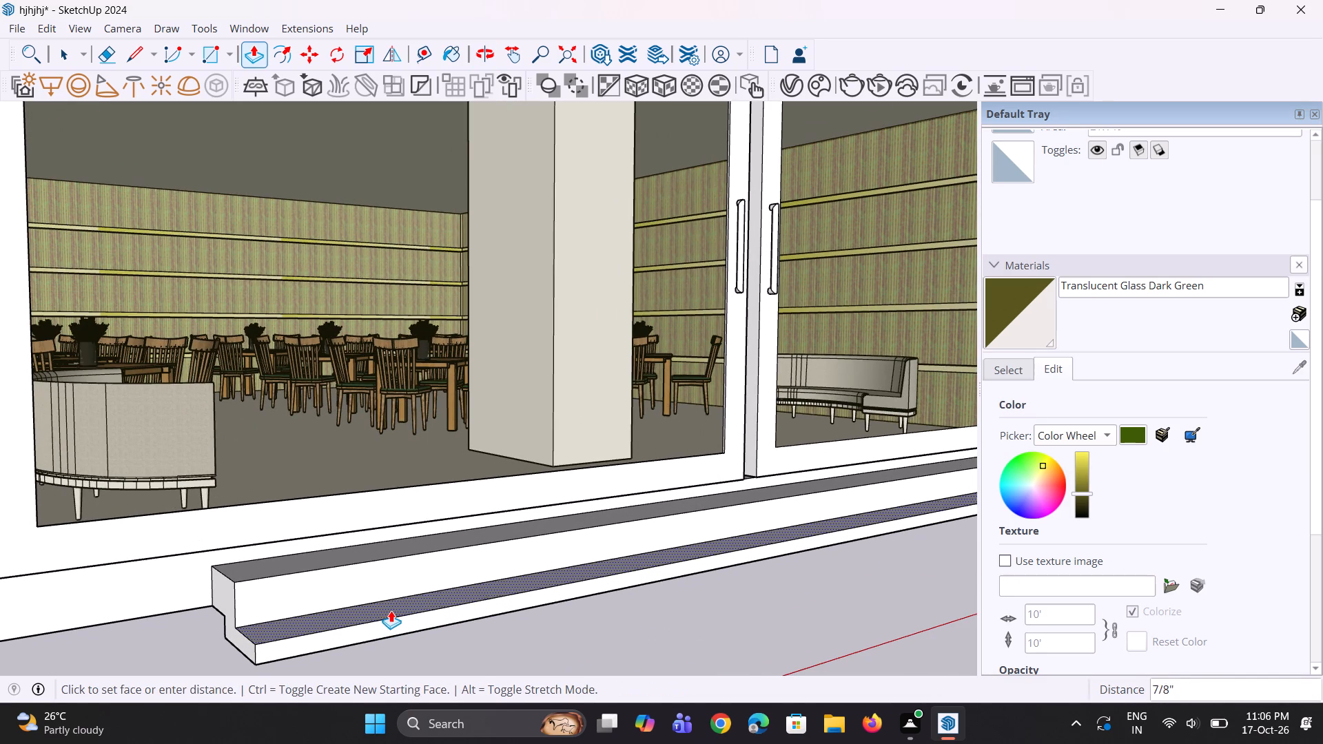
pyautogui.click(392, 608)
pyautogui.scroll(-5, 339, 566)
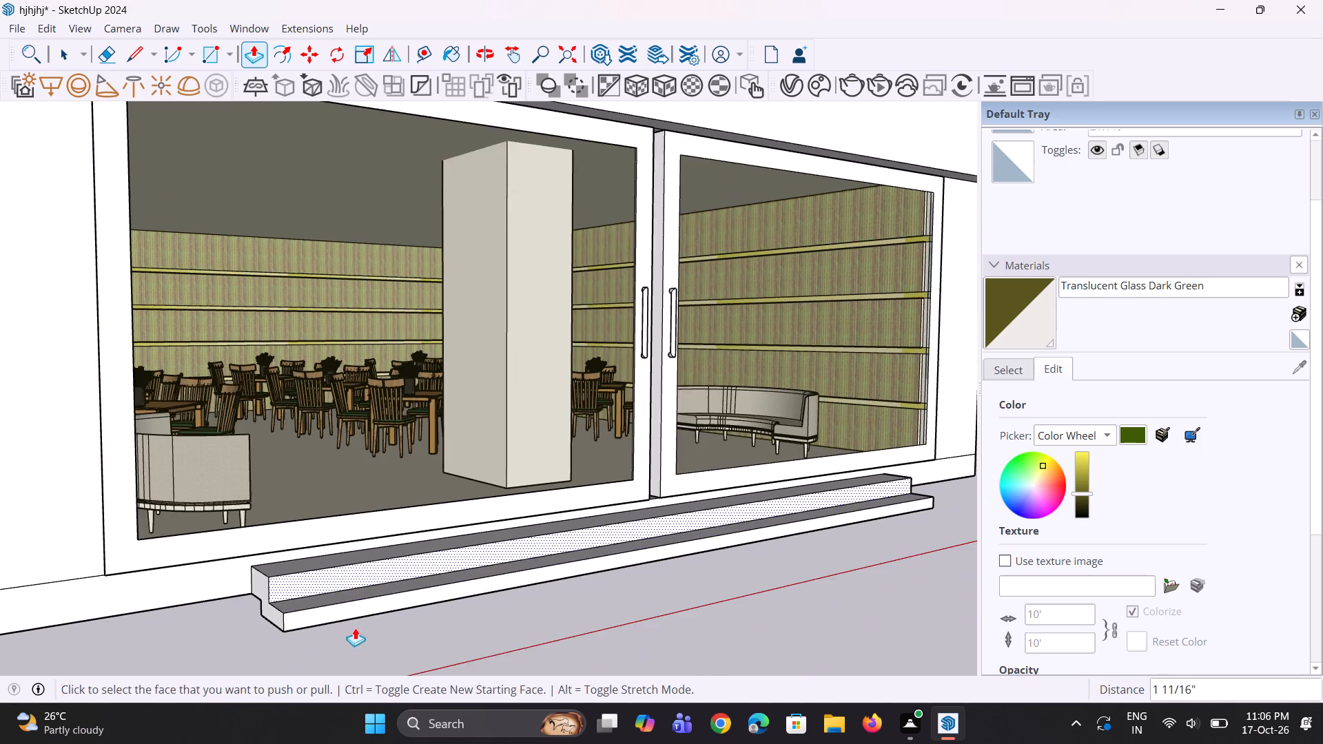
pyautogui.moveTo(357, 634); pyautogui.dragTo(361, 564, button='middle')
pyautogui.scroll(-3, 367, 546)
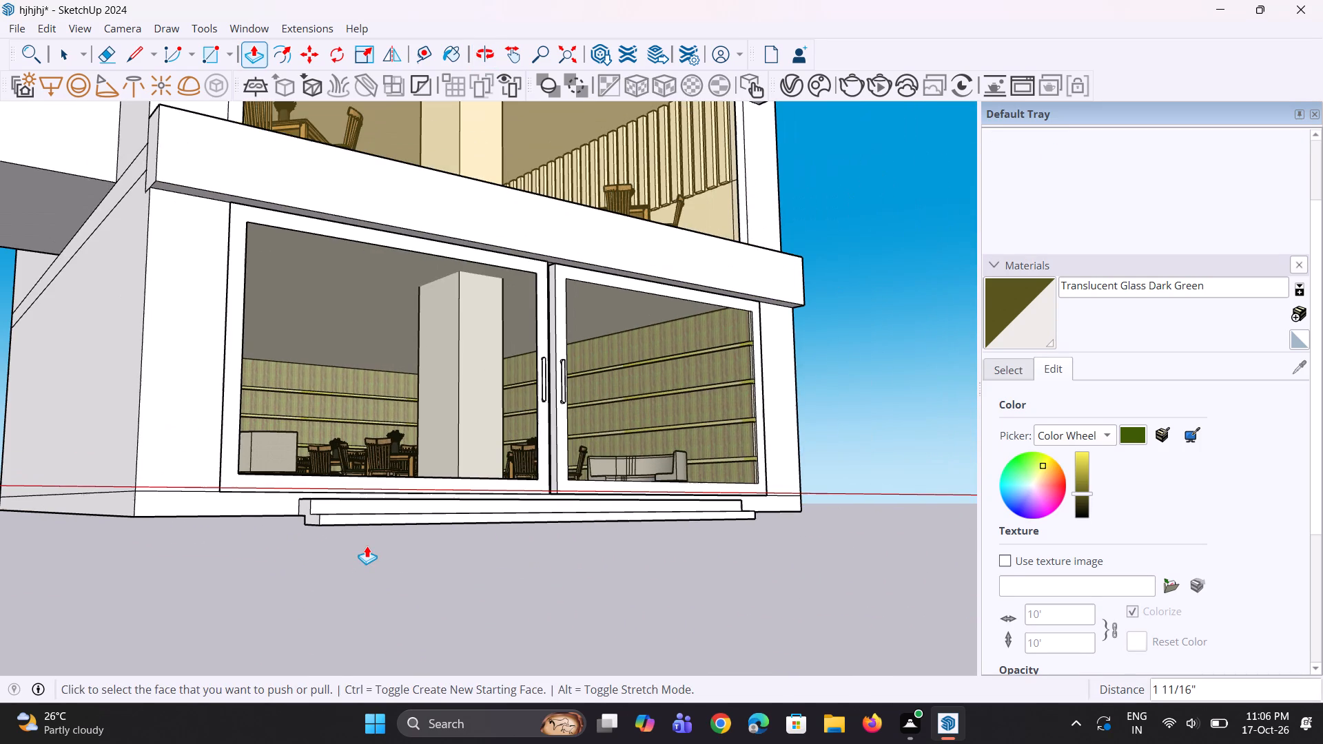
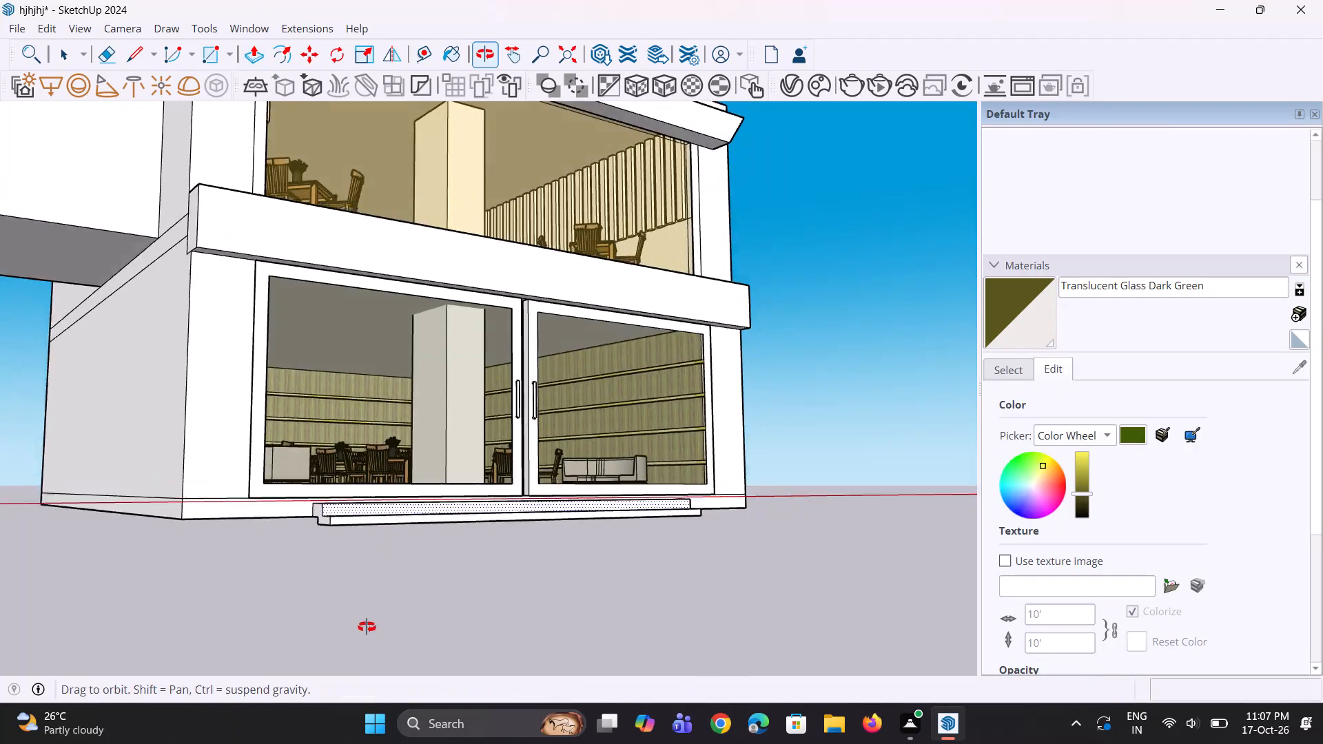
# Push/Pull the top face of the lower entrance step up by about 2 1/2".
pyautogui.scroll(2, 365, 634)
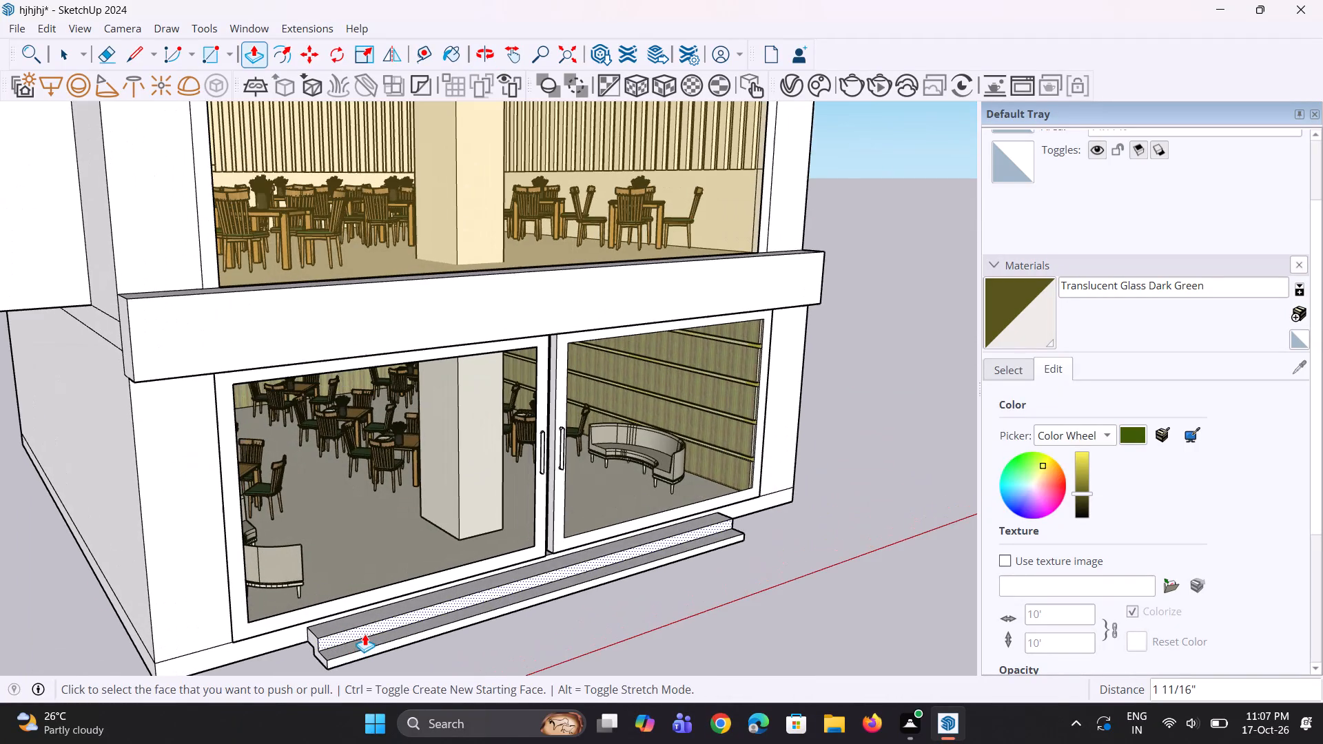
pyautogui.click(365, 641)
pyautogui.click(369, 636)
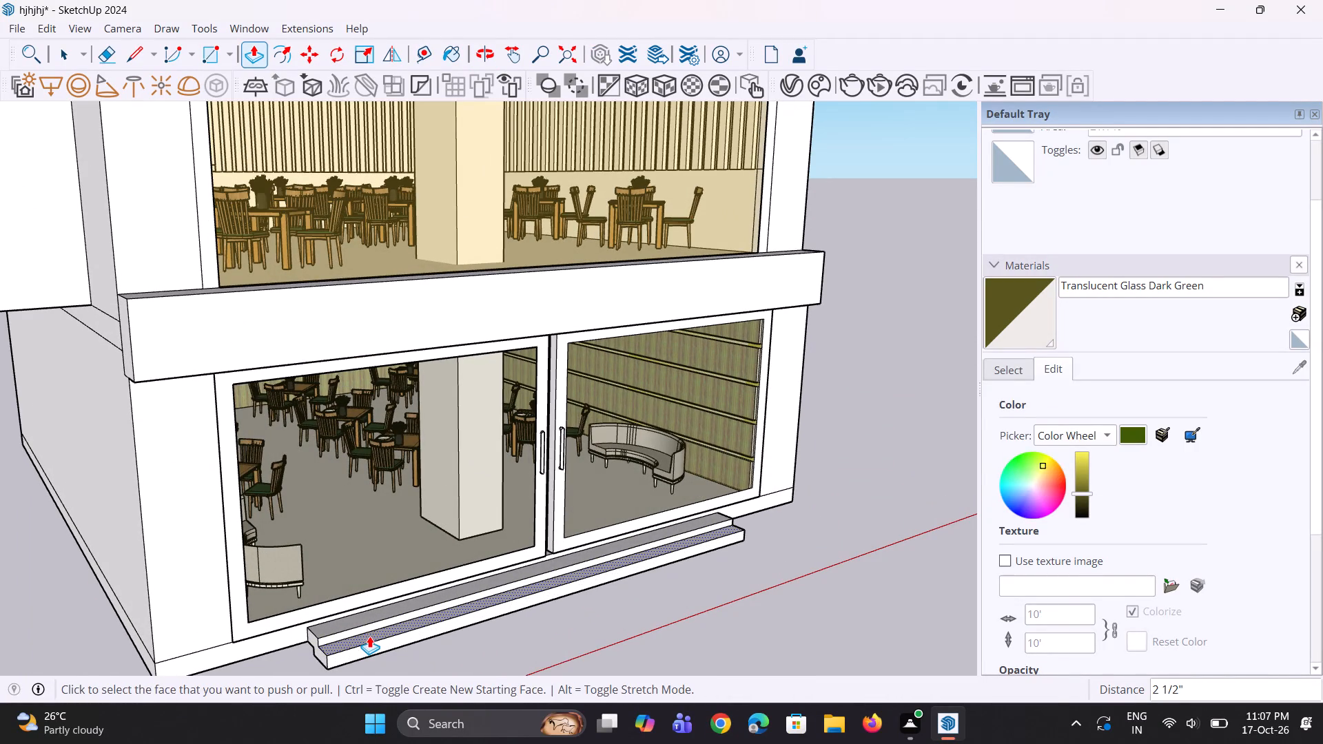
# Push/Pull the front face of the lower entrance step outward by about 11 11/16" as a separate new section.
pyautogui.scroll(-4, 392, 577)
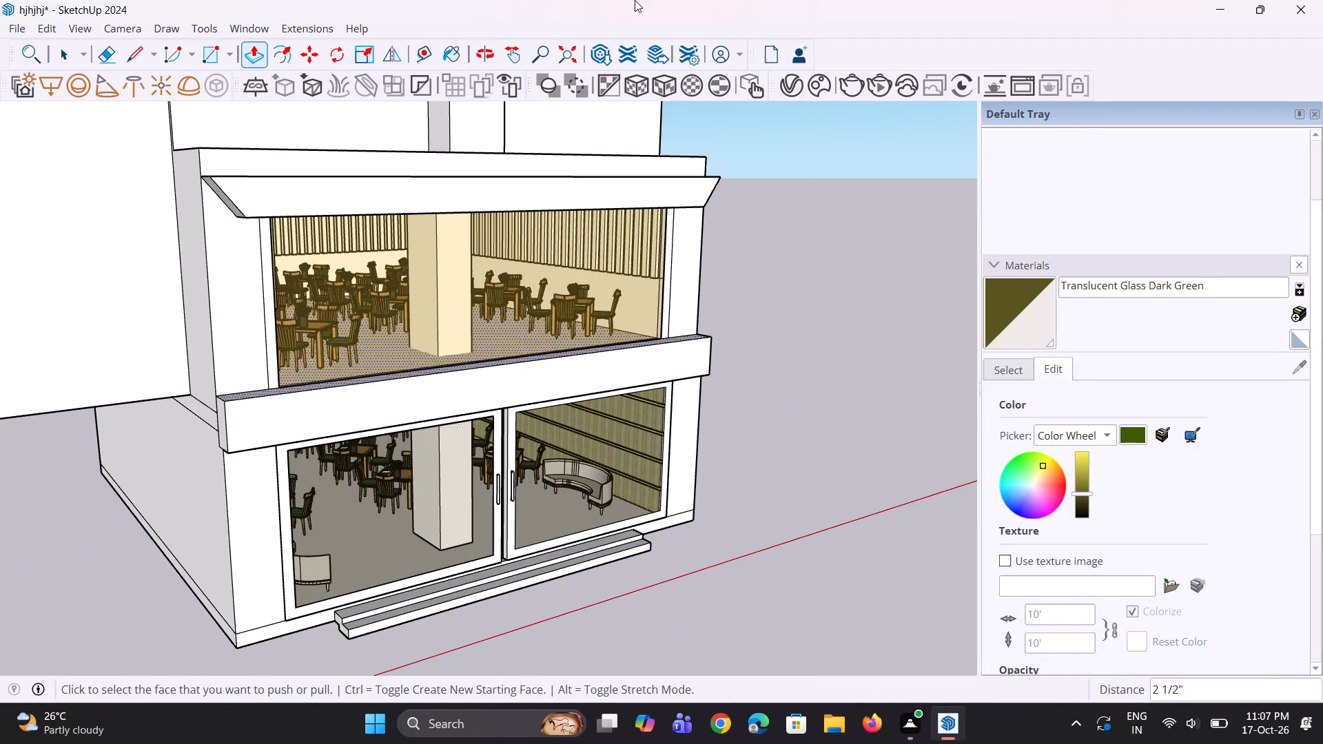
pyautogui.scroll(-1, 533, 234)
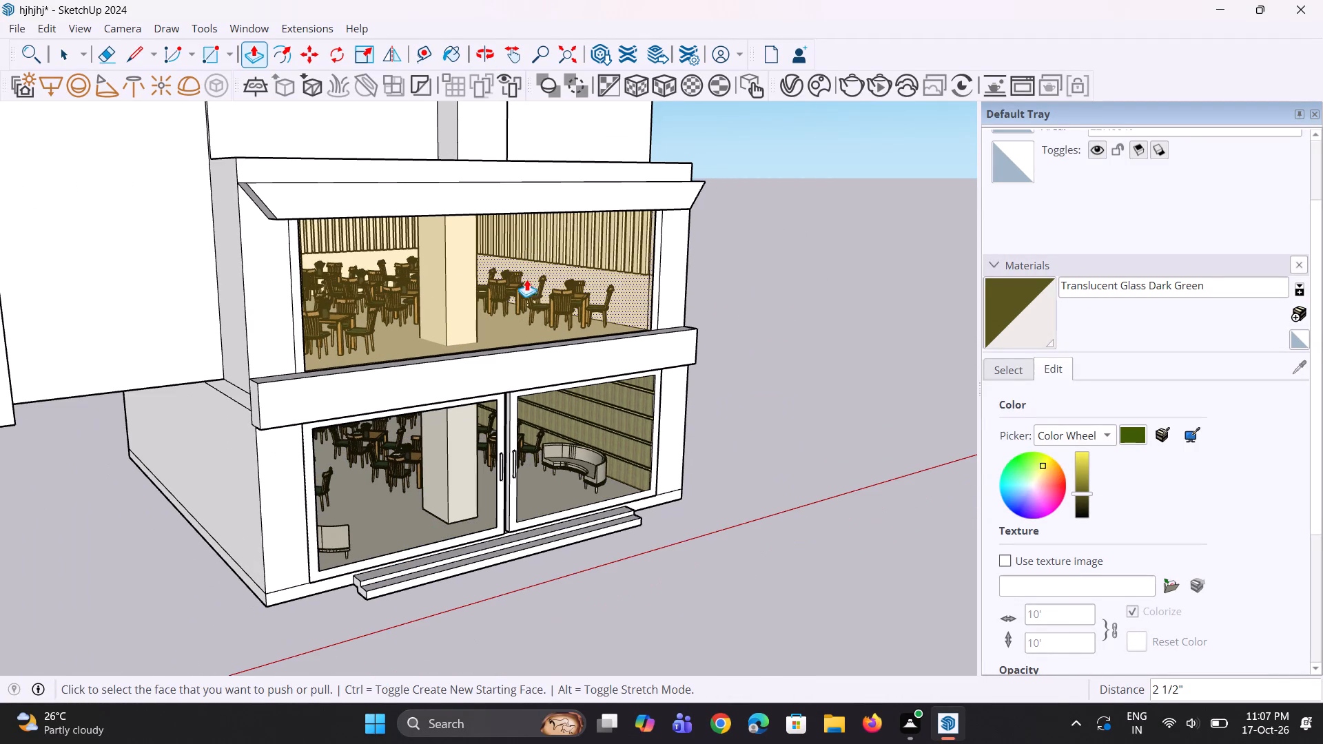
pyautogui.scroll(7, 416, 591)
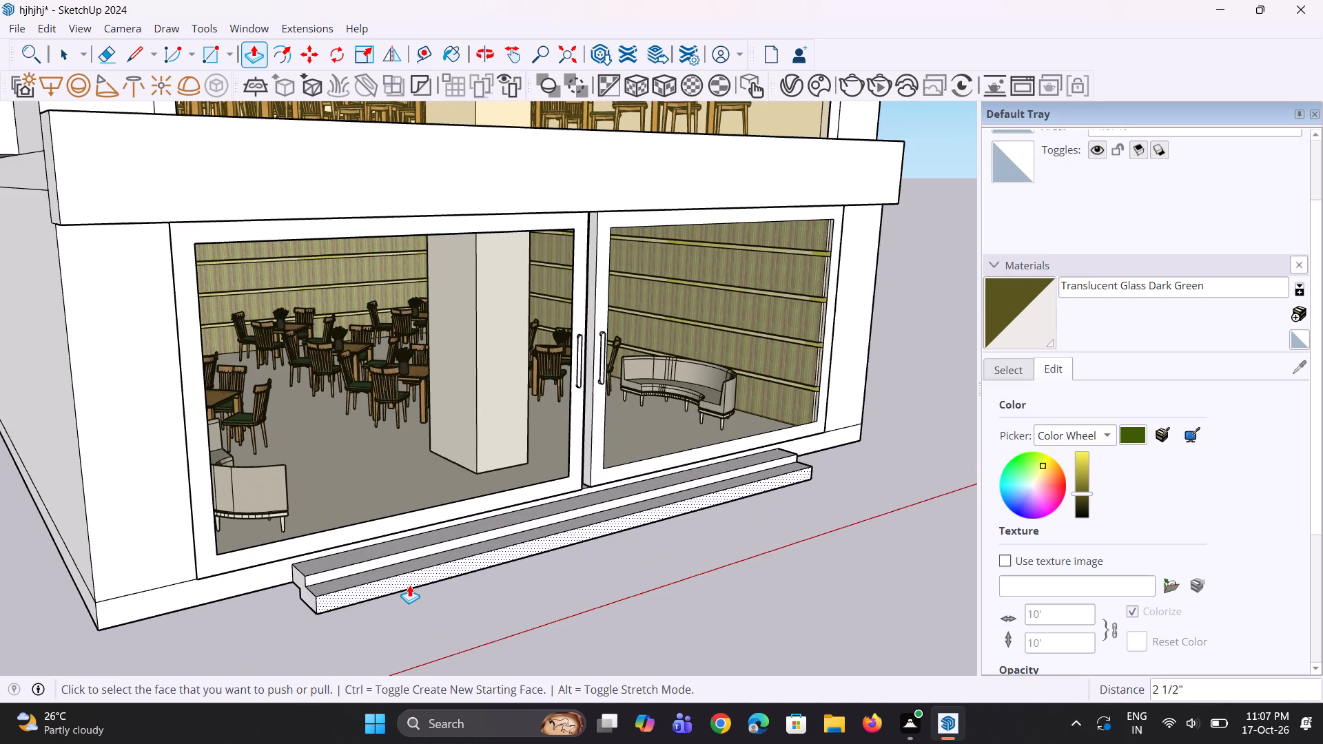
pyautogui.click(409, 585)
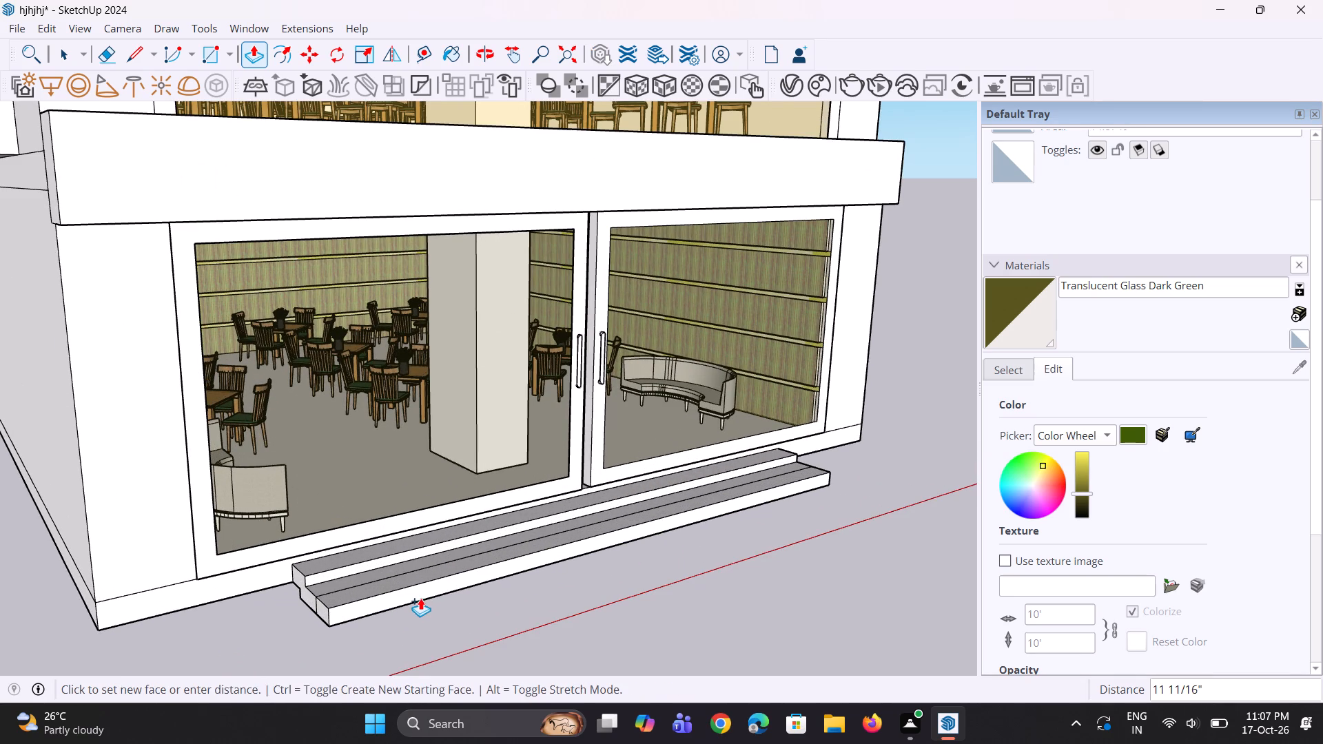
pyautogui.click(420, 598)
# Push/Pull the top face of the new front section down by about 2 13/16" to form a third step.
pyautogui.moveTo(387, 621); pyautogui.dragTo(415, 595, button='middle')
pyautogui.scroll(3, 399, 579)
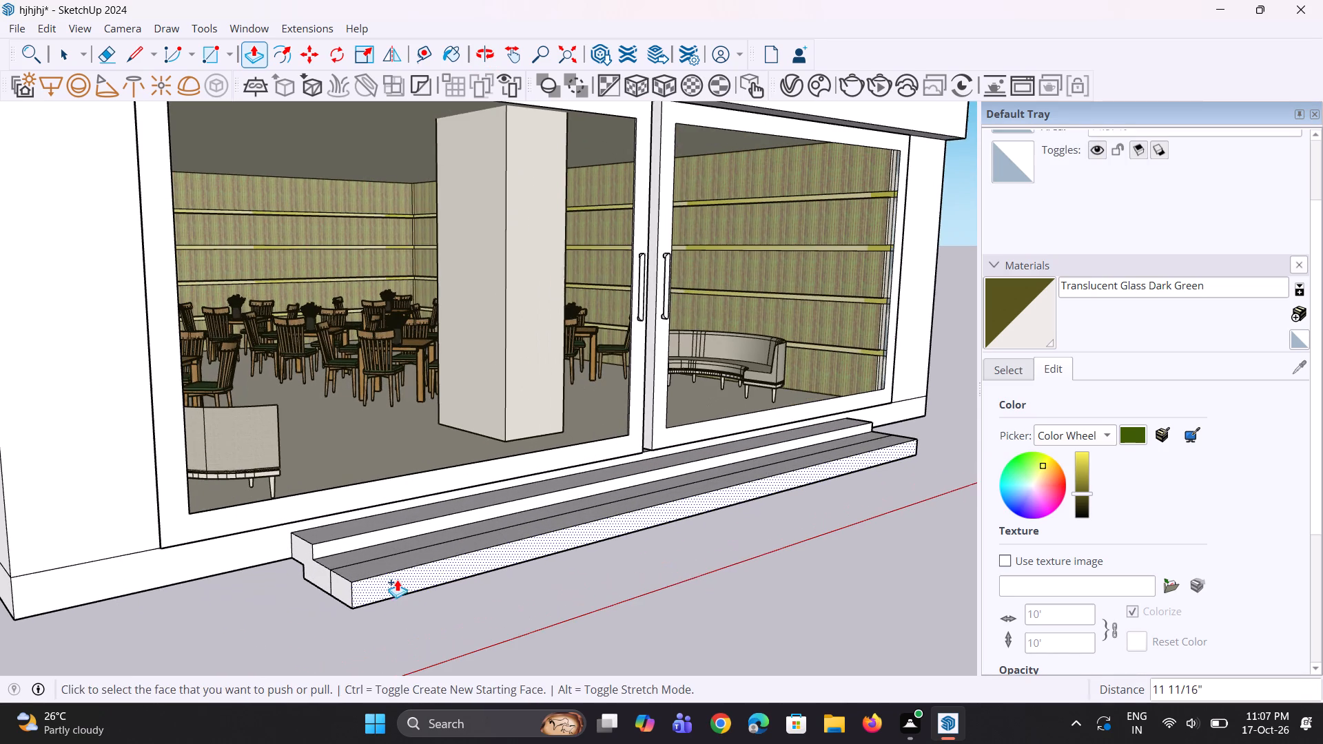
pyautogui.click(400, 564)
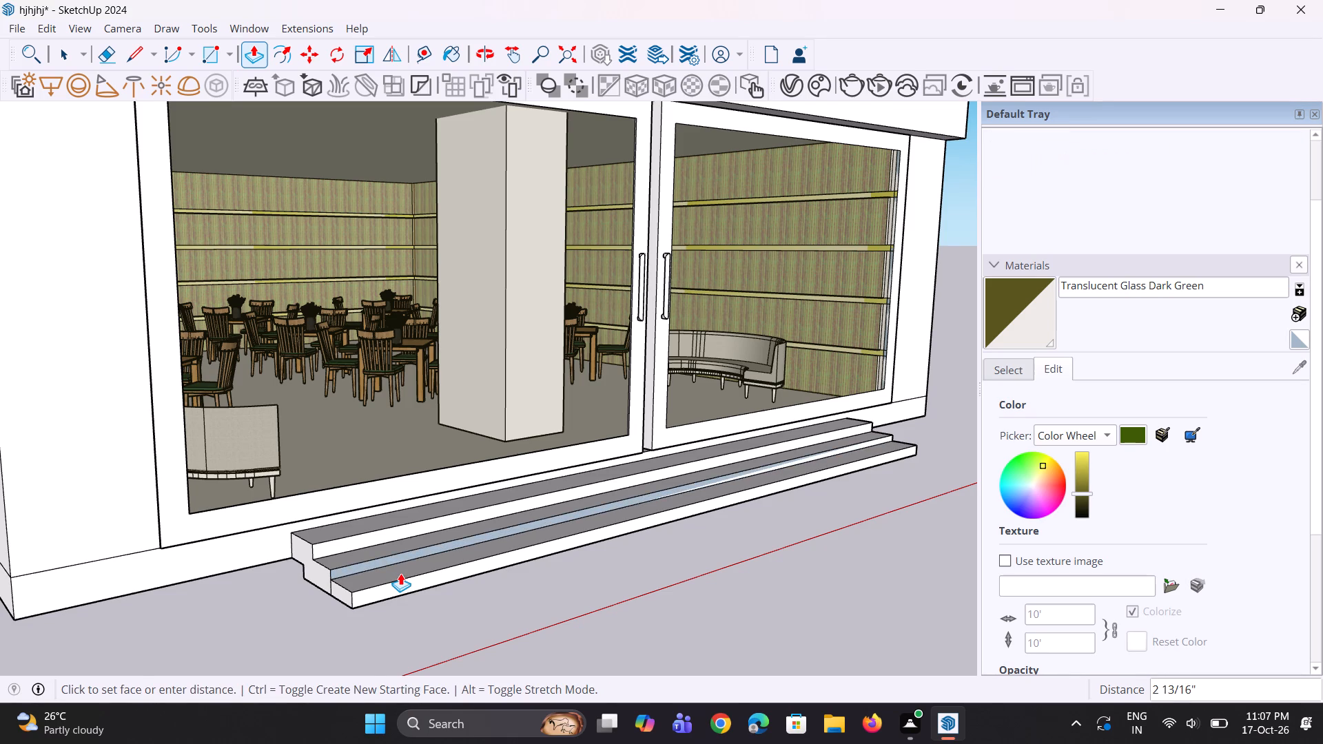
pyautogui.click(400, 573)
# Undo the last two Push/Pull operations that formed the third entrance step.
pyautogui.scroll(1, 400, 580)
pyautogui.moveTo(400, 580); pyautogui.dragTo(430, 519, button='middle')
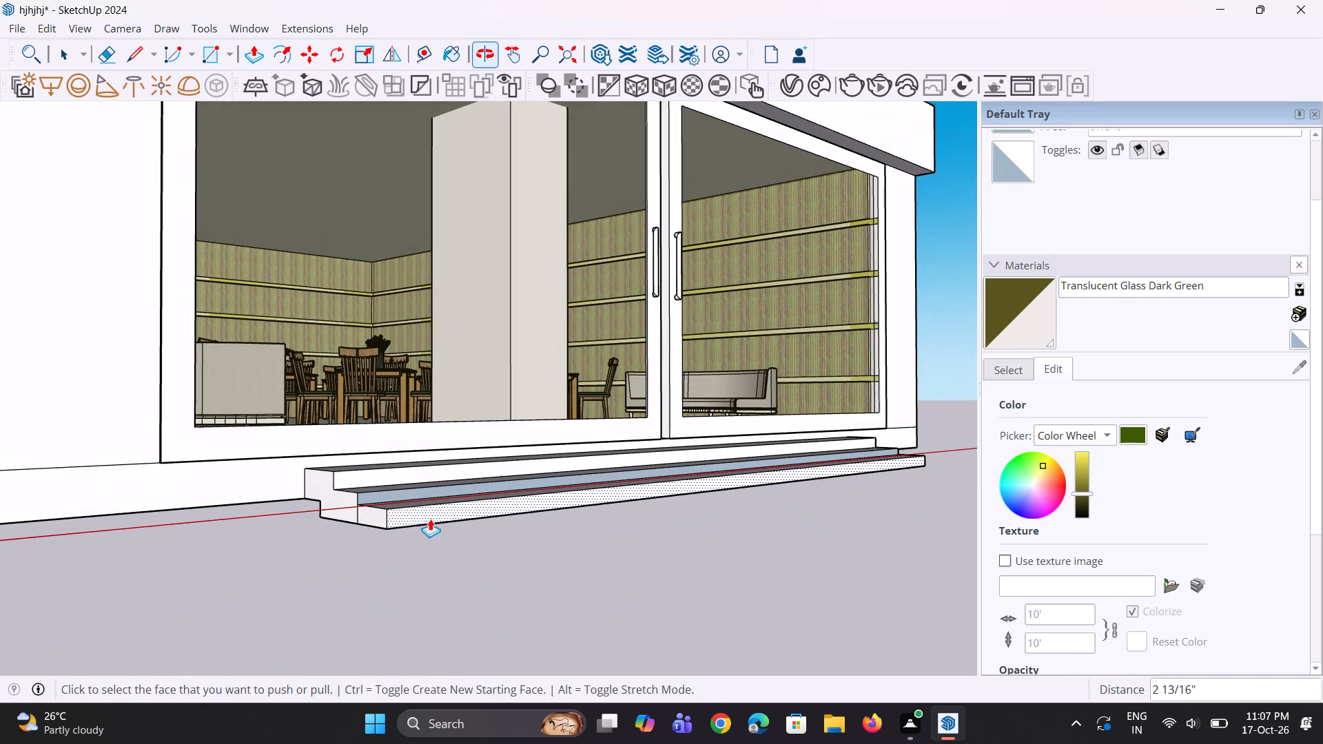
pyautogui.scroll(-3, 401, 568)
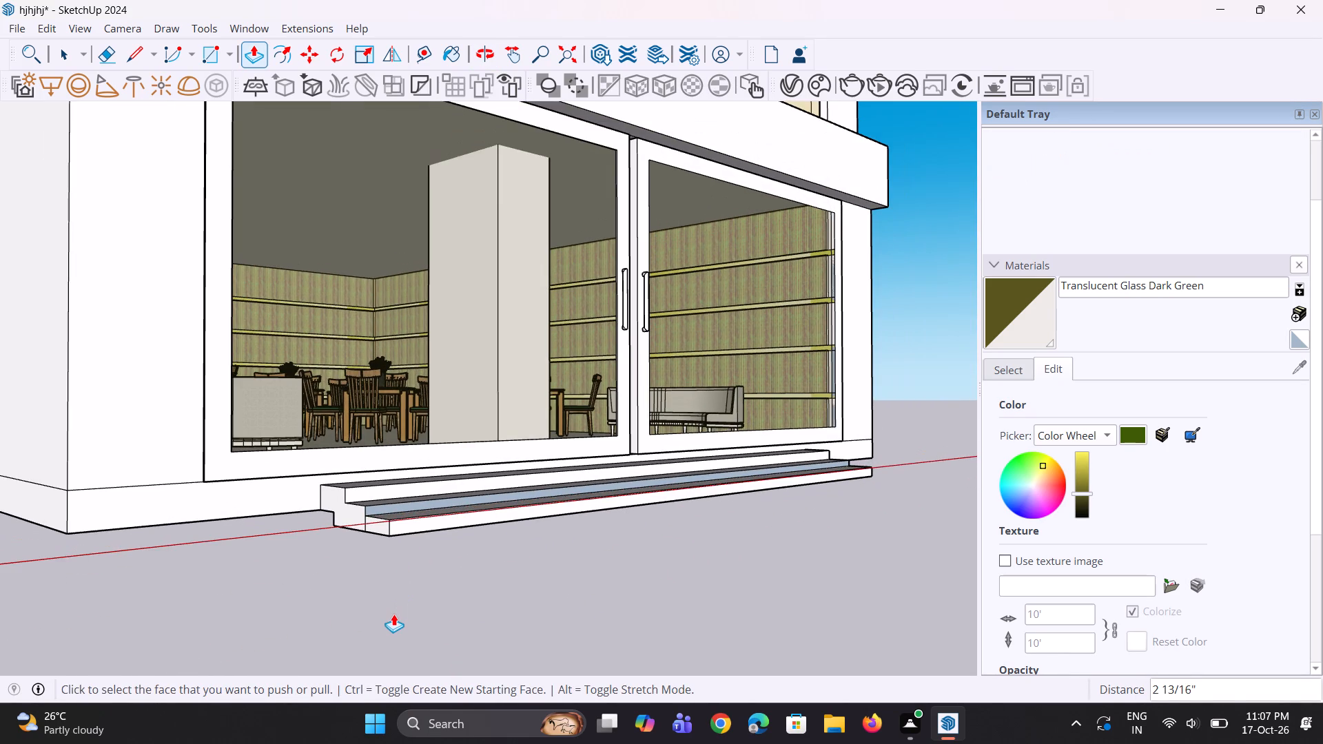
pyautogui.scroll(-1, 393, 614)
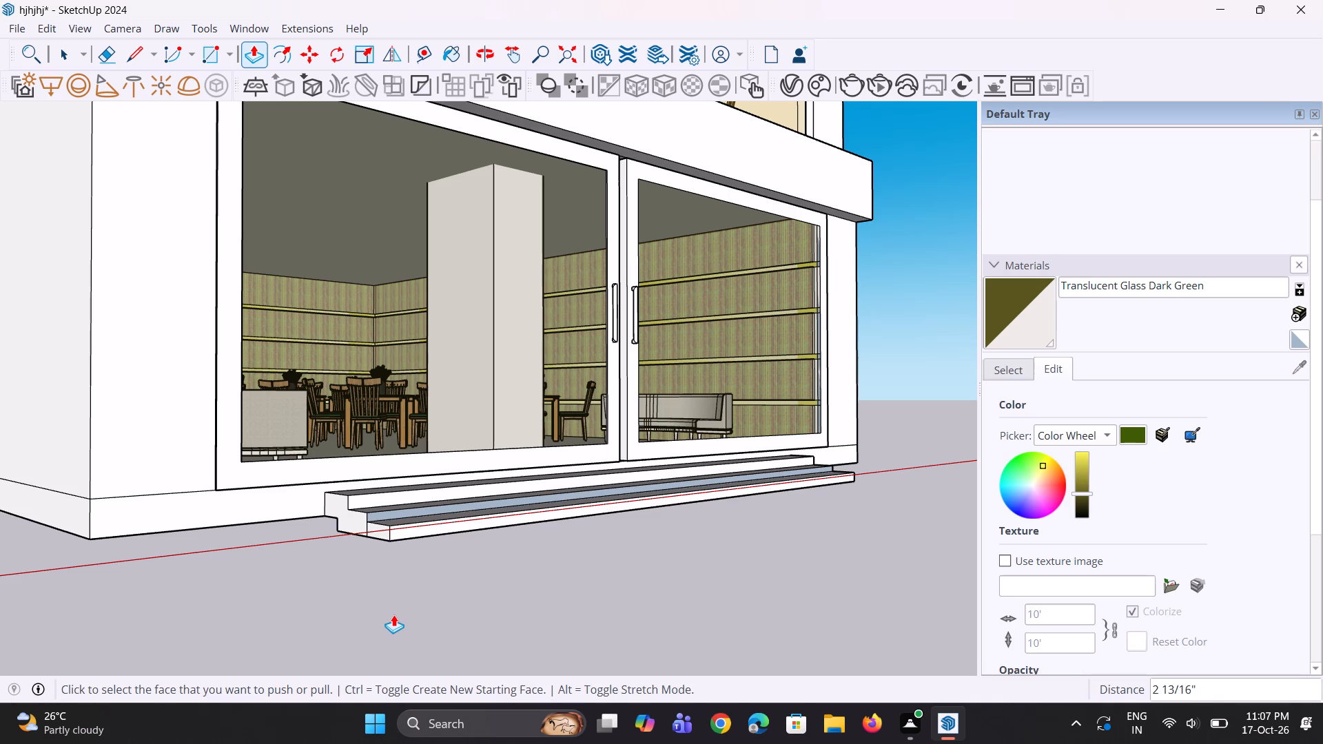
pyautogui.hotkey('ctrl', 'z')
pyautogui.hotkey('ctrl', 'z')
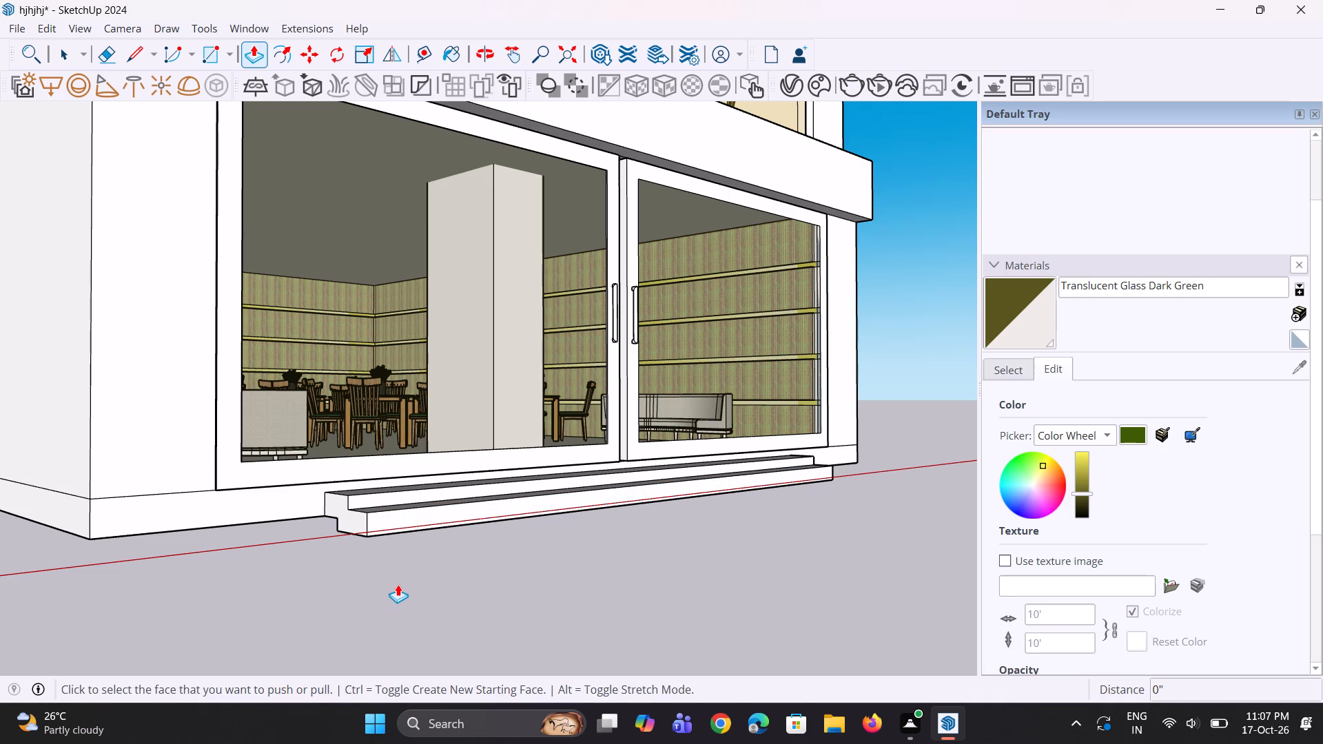
# Copy the lower entrance step's bottom front edge about 2 1/2" up its front face to divide it lengthwise.
pyautogui.scroll(-6, 400, 594)
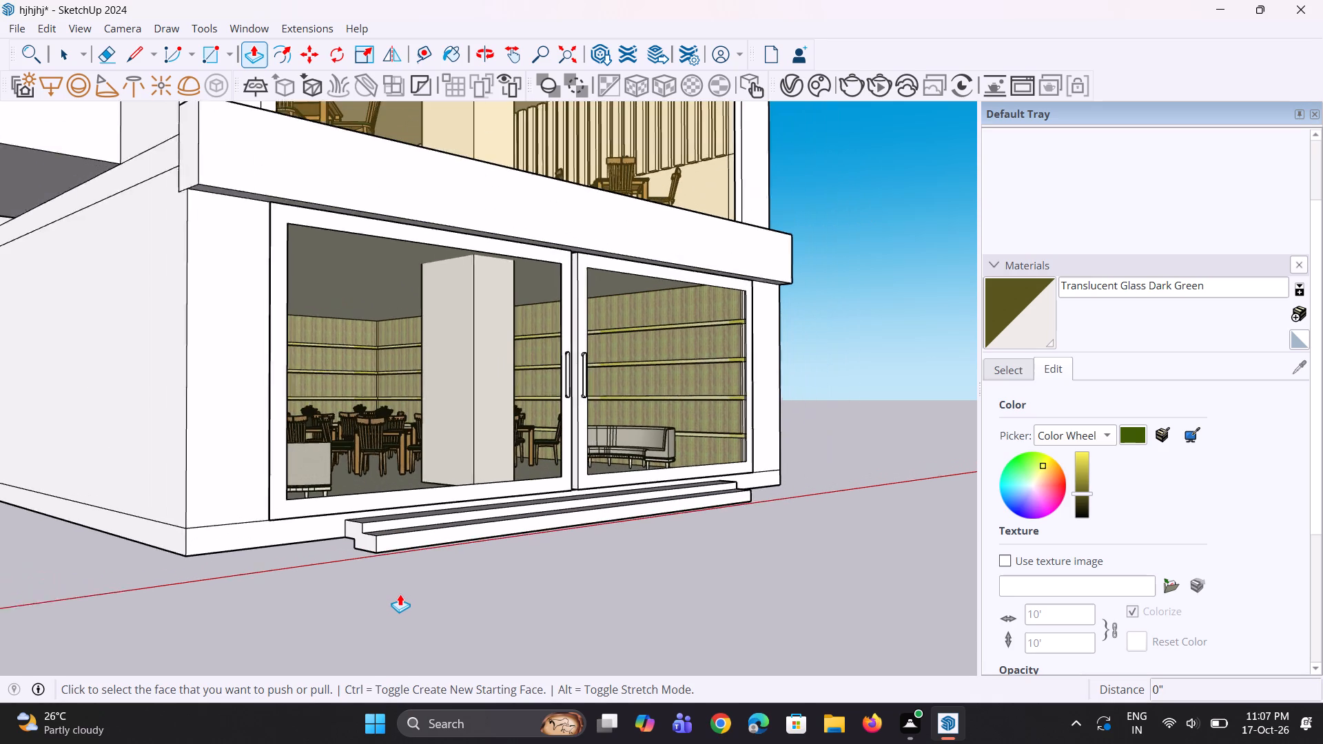
pyautogui.moveTo(404, 603); pyautogui.dragTo(431, 598, button='middle')
pyautogui.scroll(2, 424, 592)
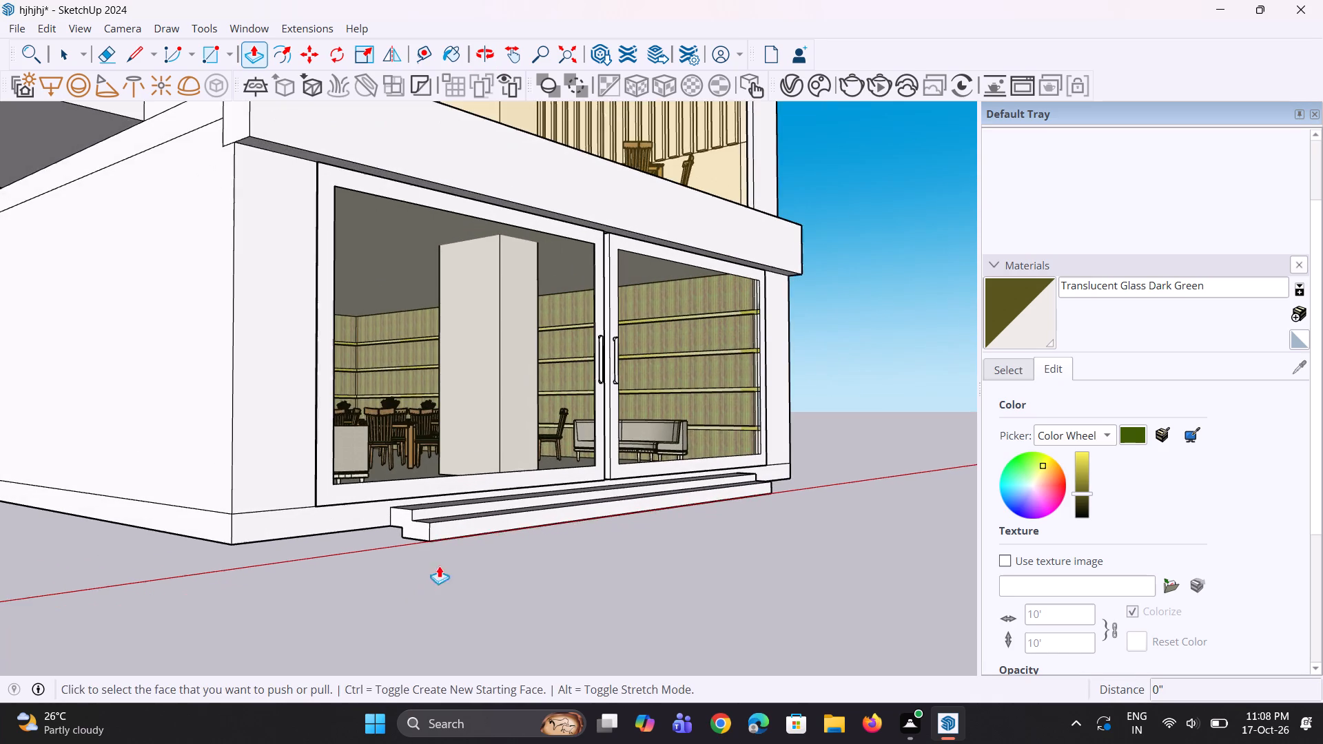
pyautogui.scroll(11, 442, 561)
pyautogui.press('space')
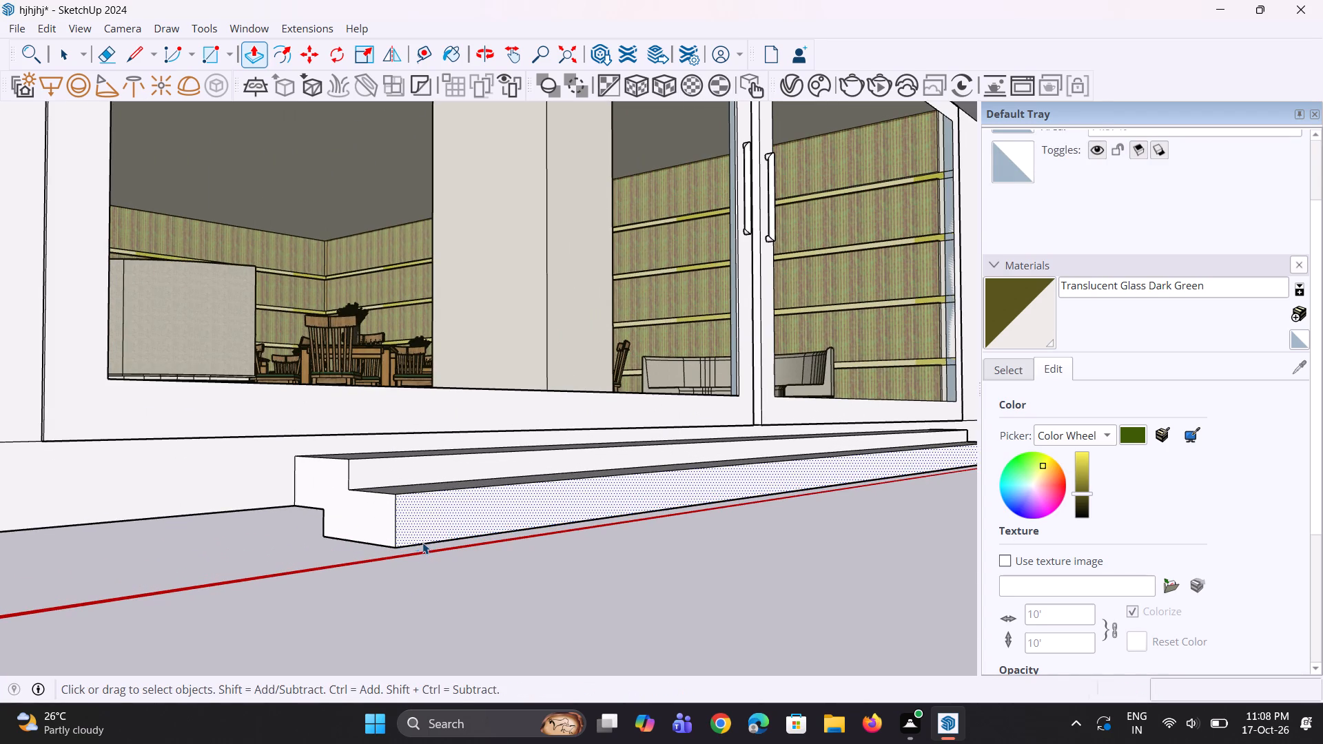
pyautogui.press('space')
pyautogui.click(416, 541)
pyautogui.scroll(2, 392, 550)
pyautogui.click(402, 547)
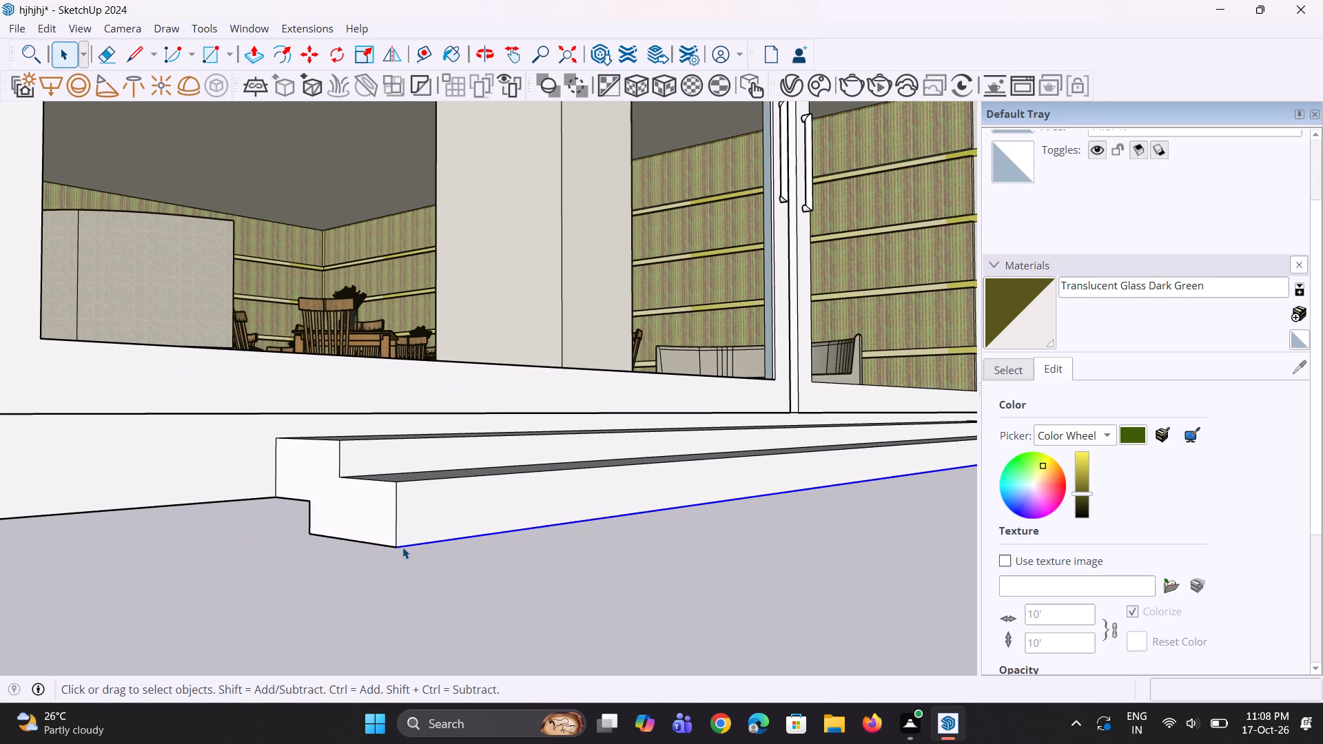
pyautogui.press('m')
pyautogui.scroll(2, 402, 547)
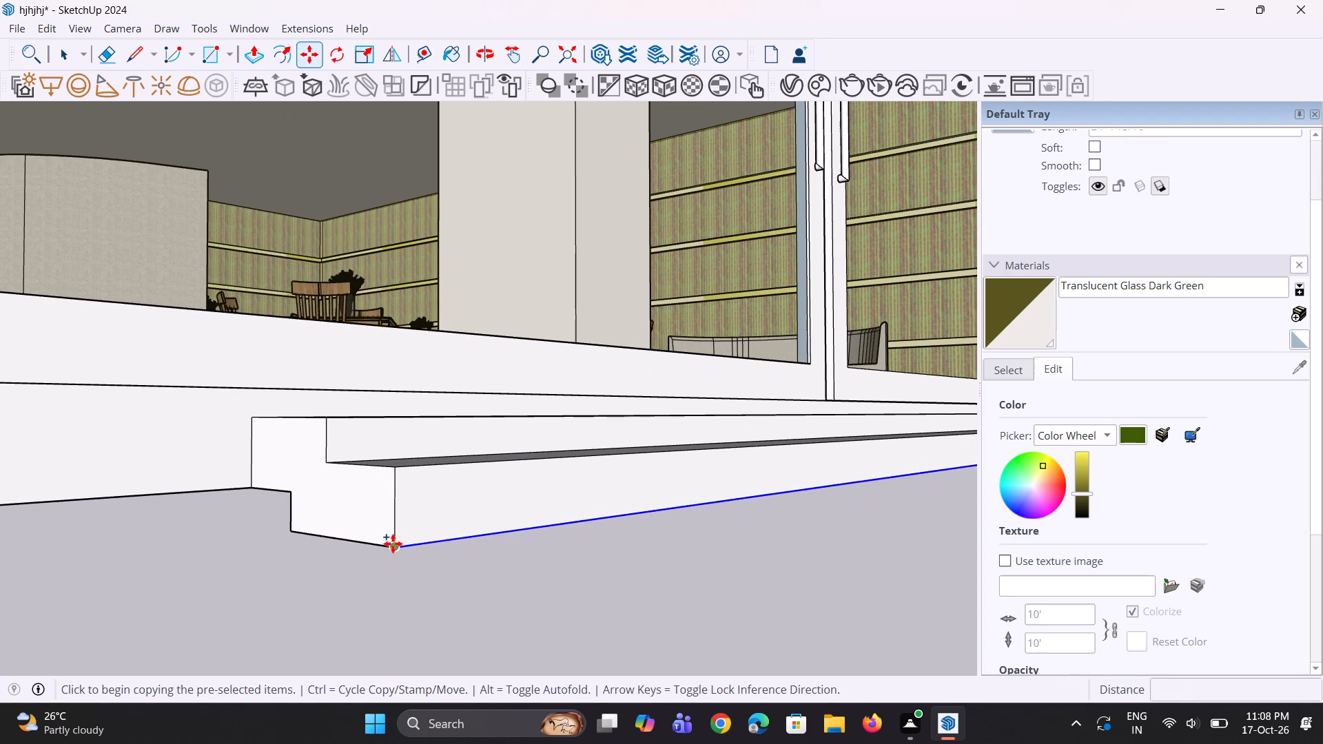
pyautogui.click(393, 544)
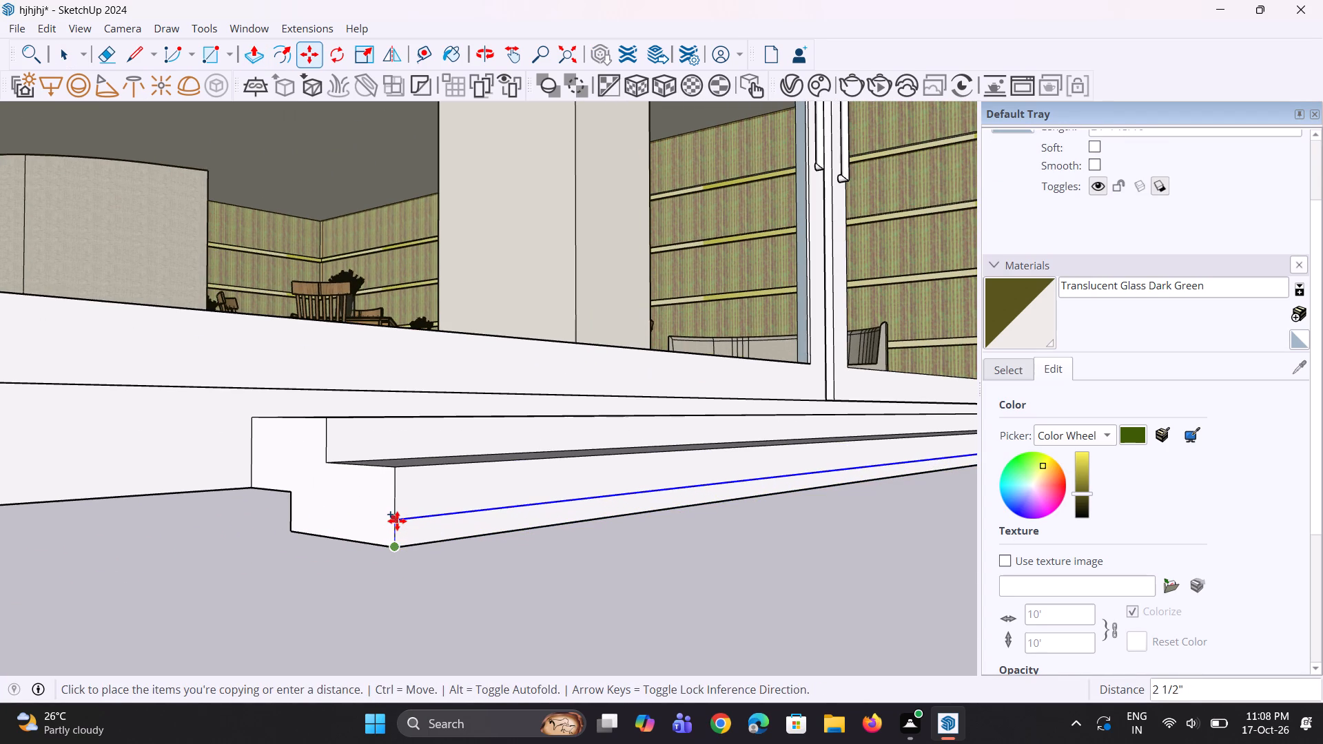
pyautogui.click(397, 521)
# Push/Pull the lower strip of the front face outward by about 5 11/16" as a third, lowest step.
pyautogui.scroll(-4, 365, 529)
pyautogui.scroll(2, 460, 542)
pyautogui.press('p')
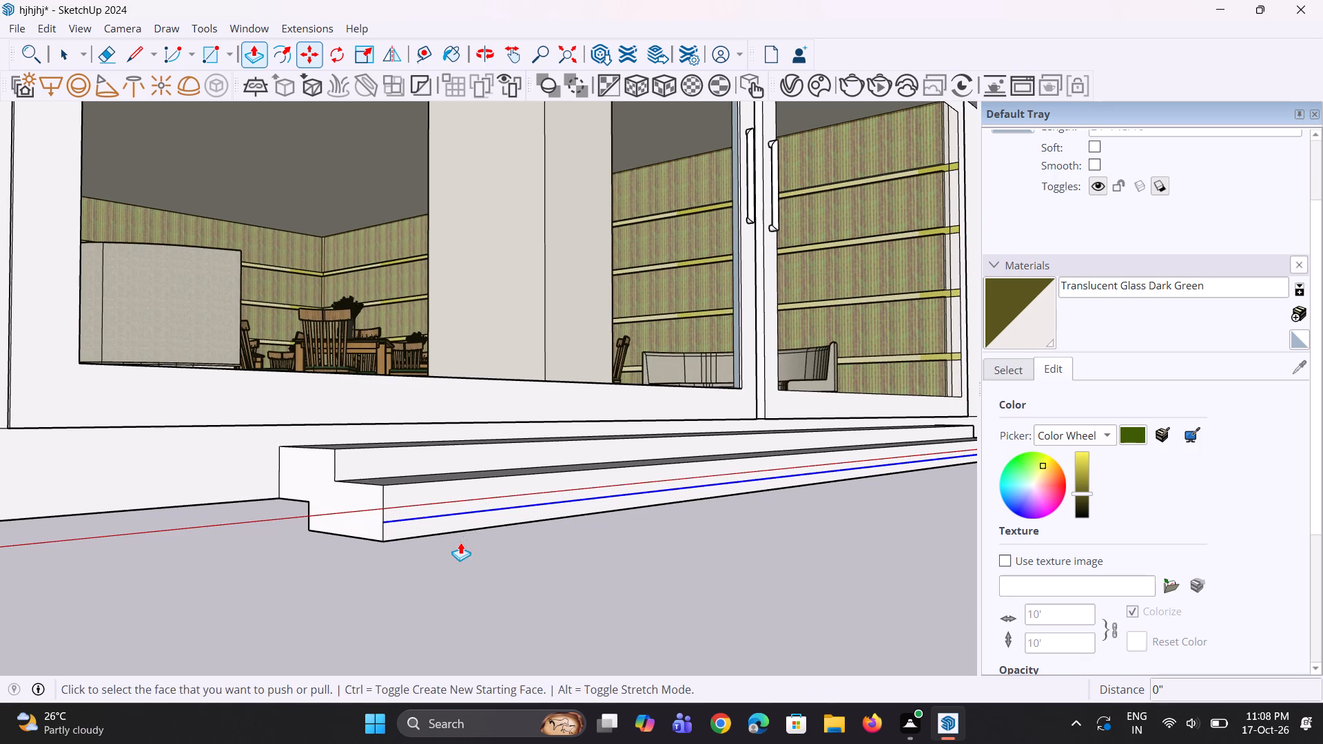
pyautogui.click(470, 521)
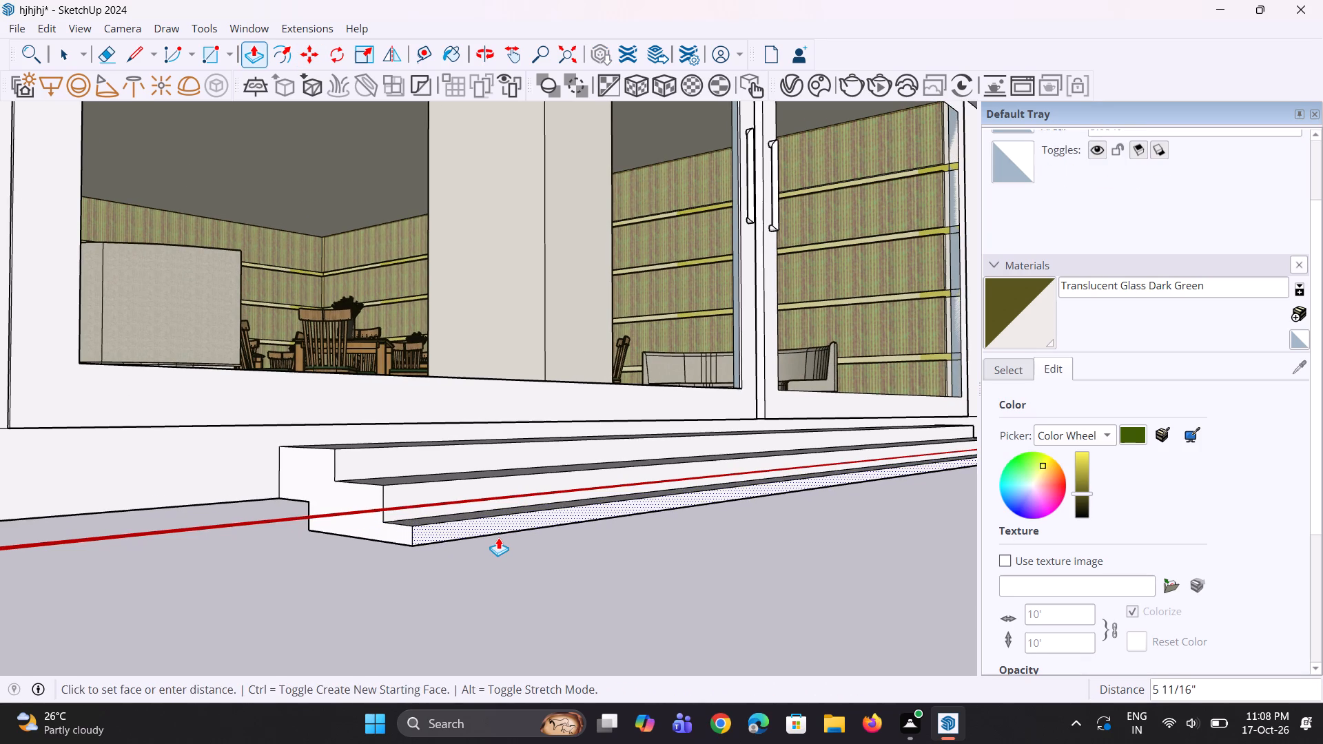
pyautogui.click(498, 537)
# Push/Pull the underside of the entrance steps down by about 1 7/8".
pyautogui.moveTo(480, 559); pyautogui.dragTo(538, 495, button='middle')
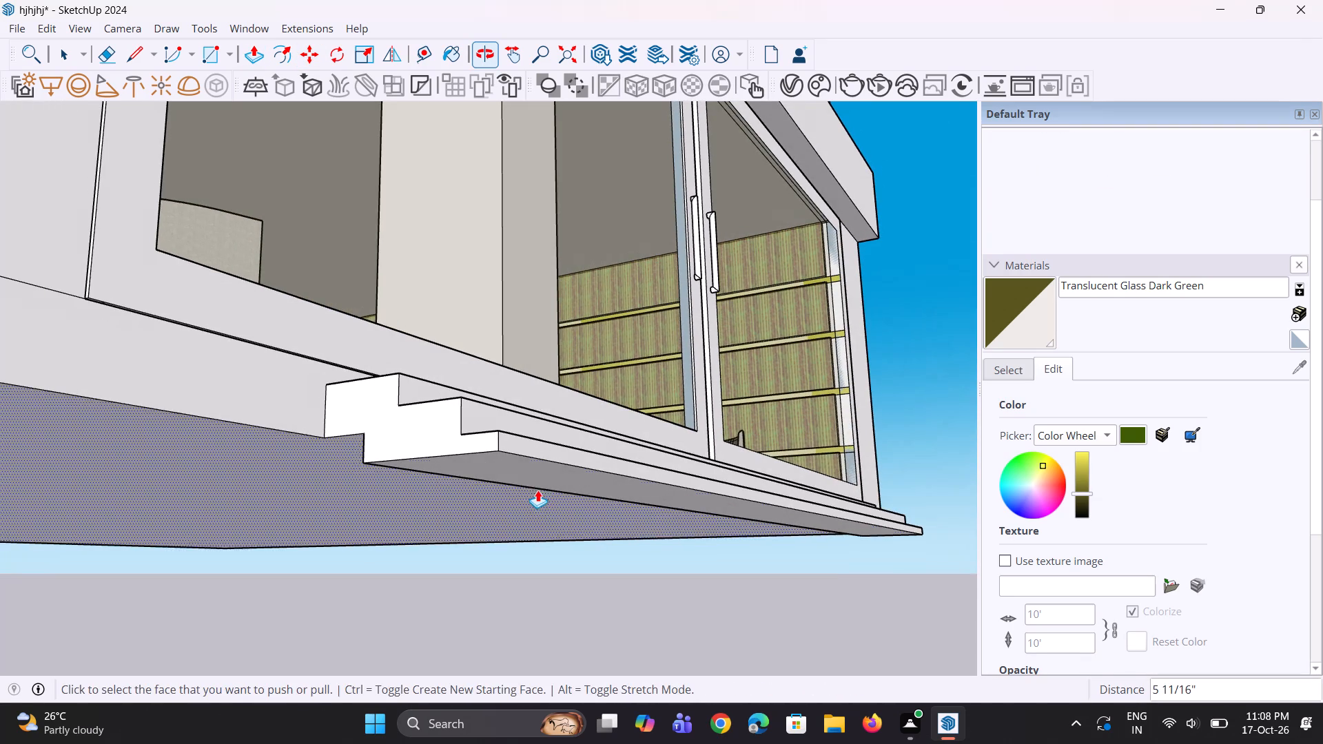
pyautogui.click(535, 471)
pyautogui.click(526, 484)
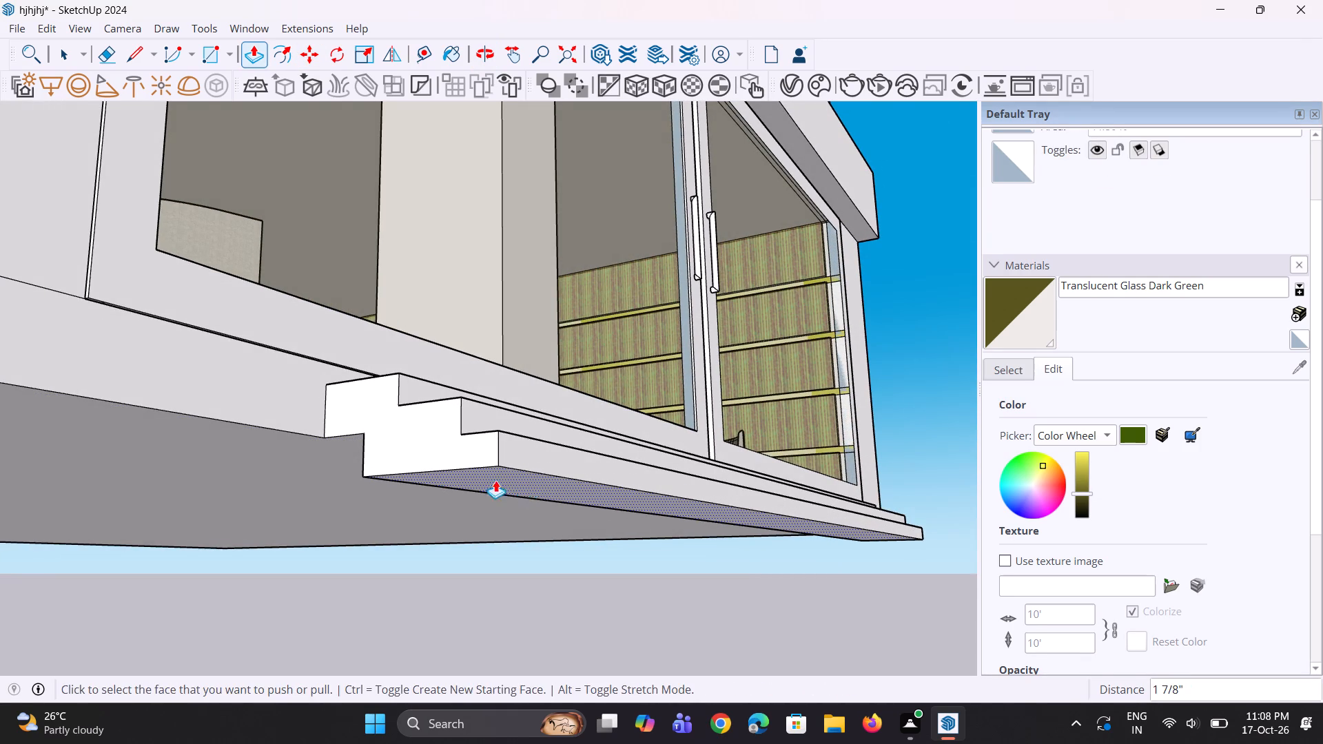
# Push/Pull the building's underside behind the entrance steps down by about 5 15/16".
pyautogui.scroll(1, 367, 460)
pyautogui.moveTo(368, 459); pyautogui.dragTo(454, 403, button='middle')
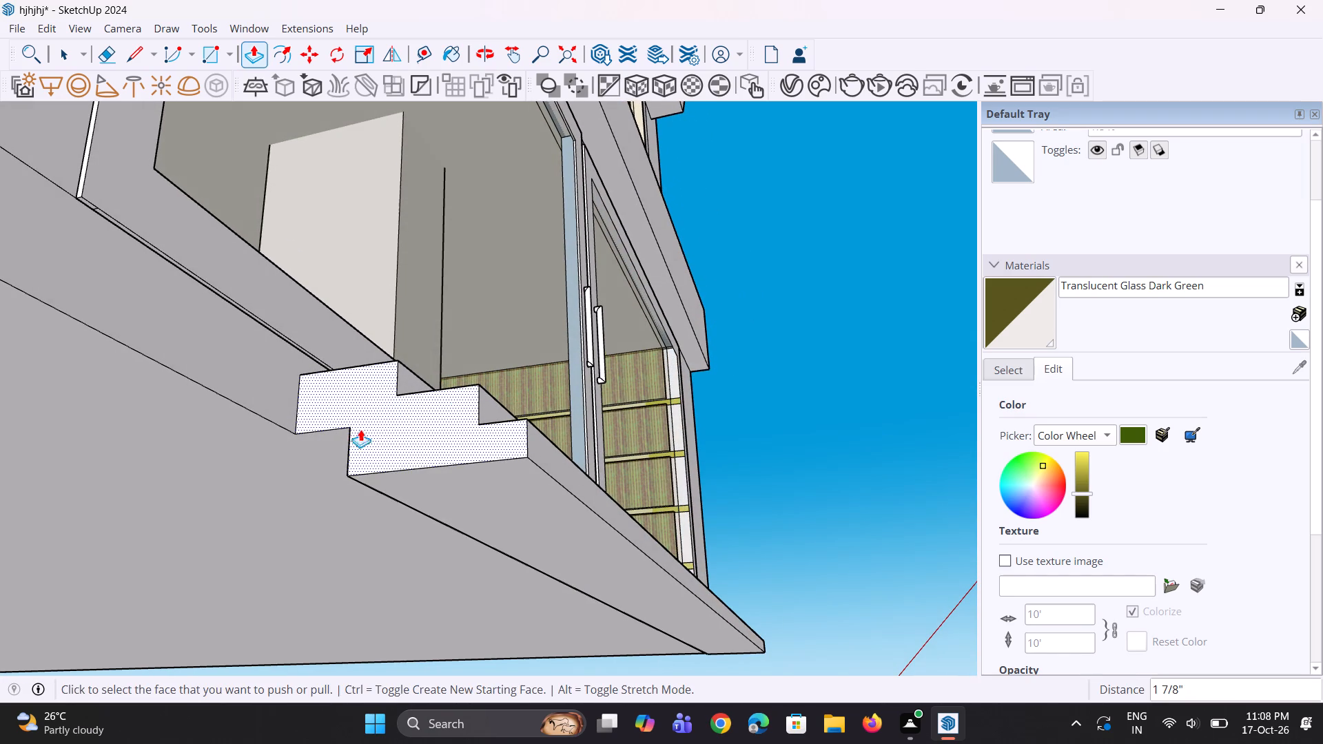
pyautogui.click(326, 442)
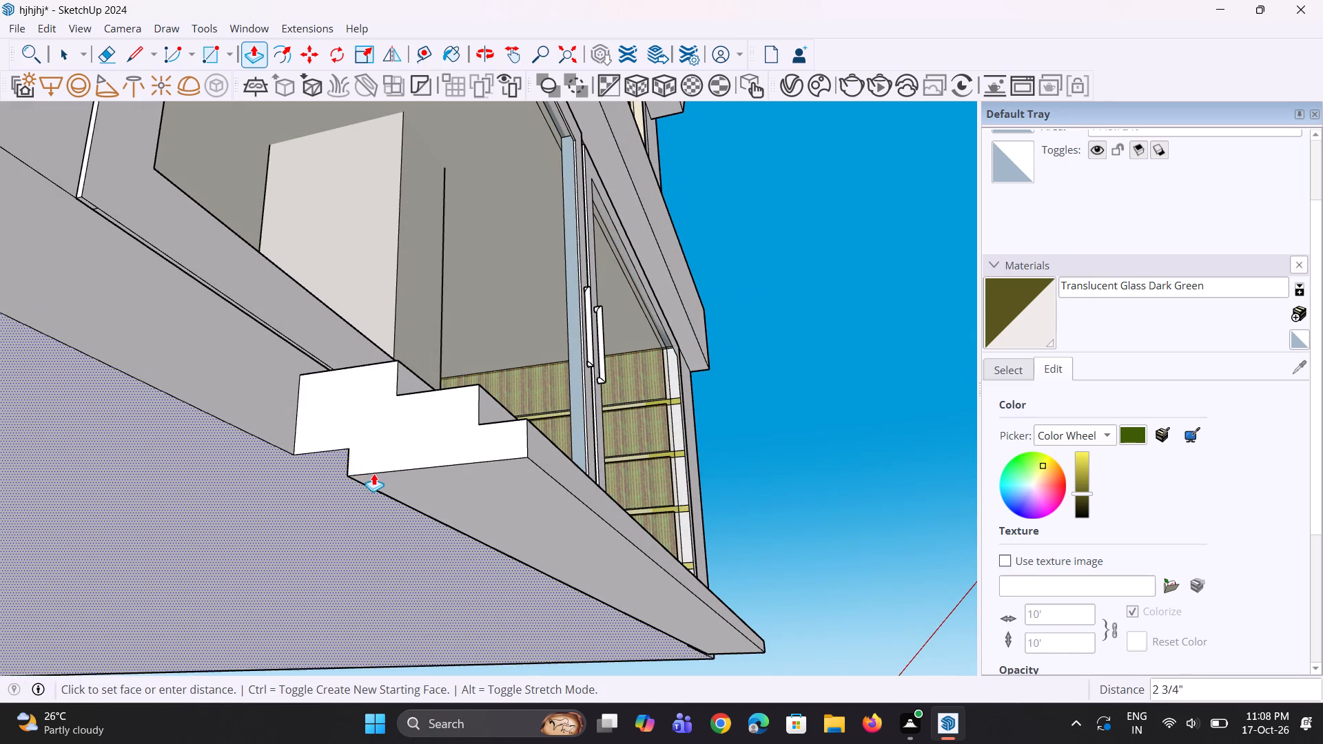
pyautogui.click(393, 477)
# Push/Pull the underside of the entrance steps down by about a further 7/8".
pyautogui.scroll(-5, 387, 468)
pyautogui.moveTo(550, 478); pyautogui.dragTo(402, 571, button='middle')
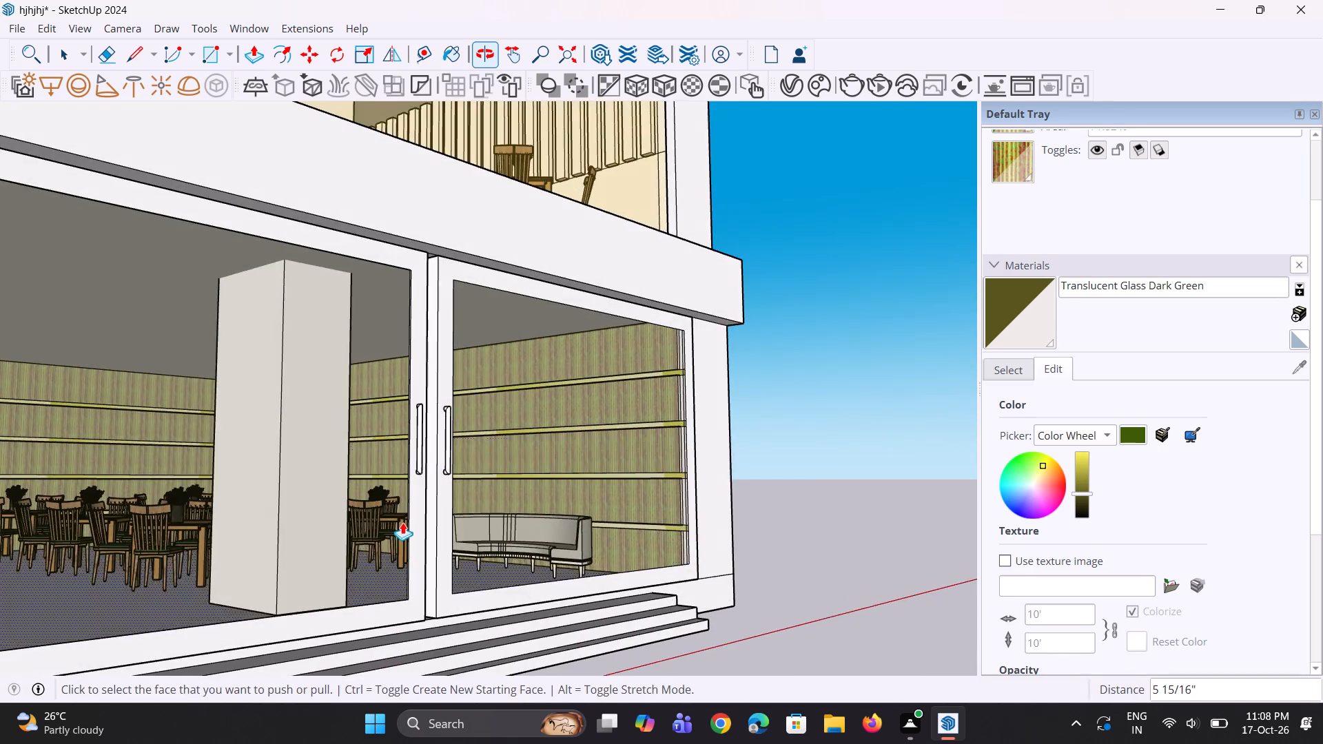
pyautogui.scroll(-5, 408, 513)
pyautogui.moveTo(434, 664); pyautogui.dragTo(442, 608, button='middle')
pyautogui.scroll(3, 304, 534)
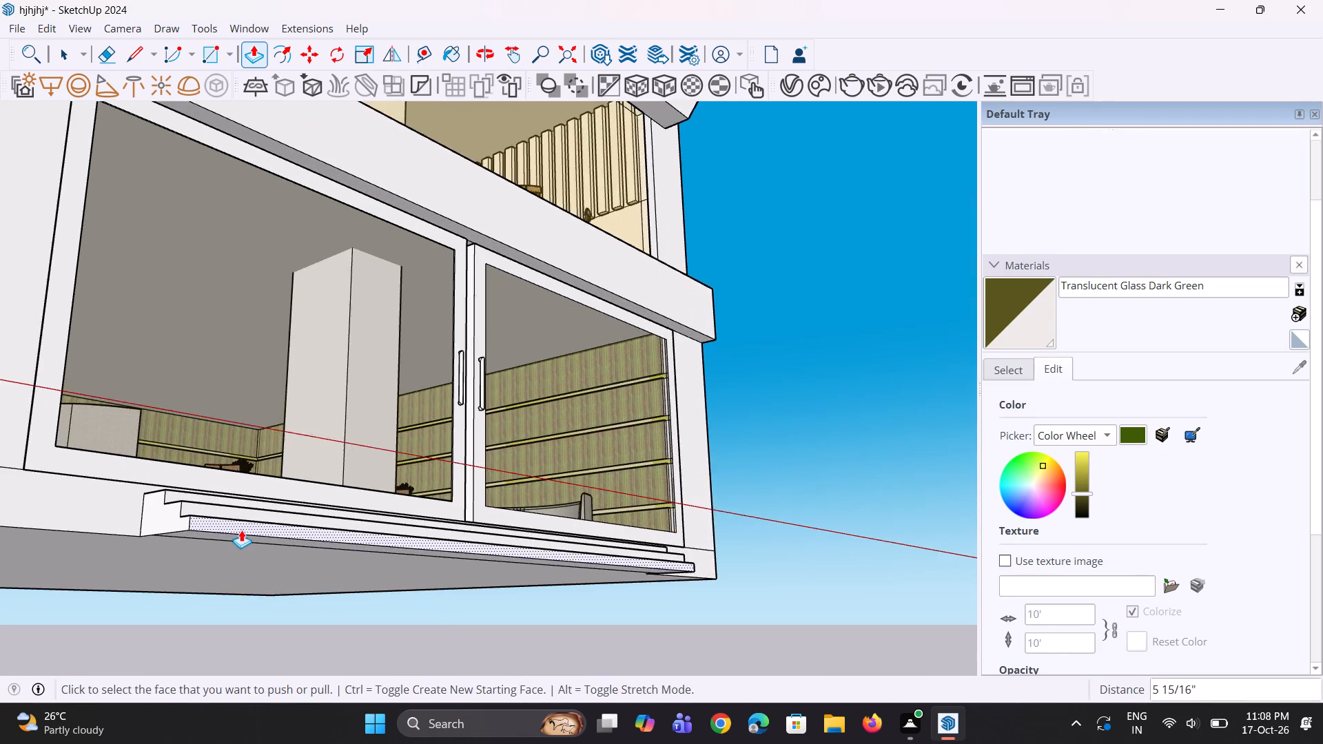
pyautogui.scroll(2, 241, 530)
pyautogui.click(246, 537)
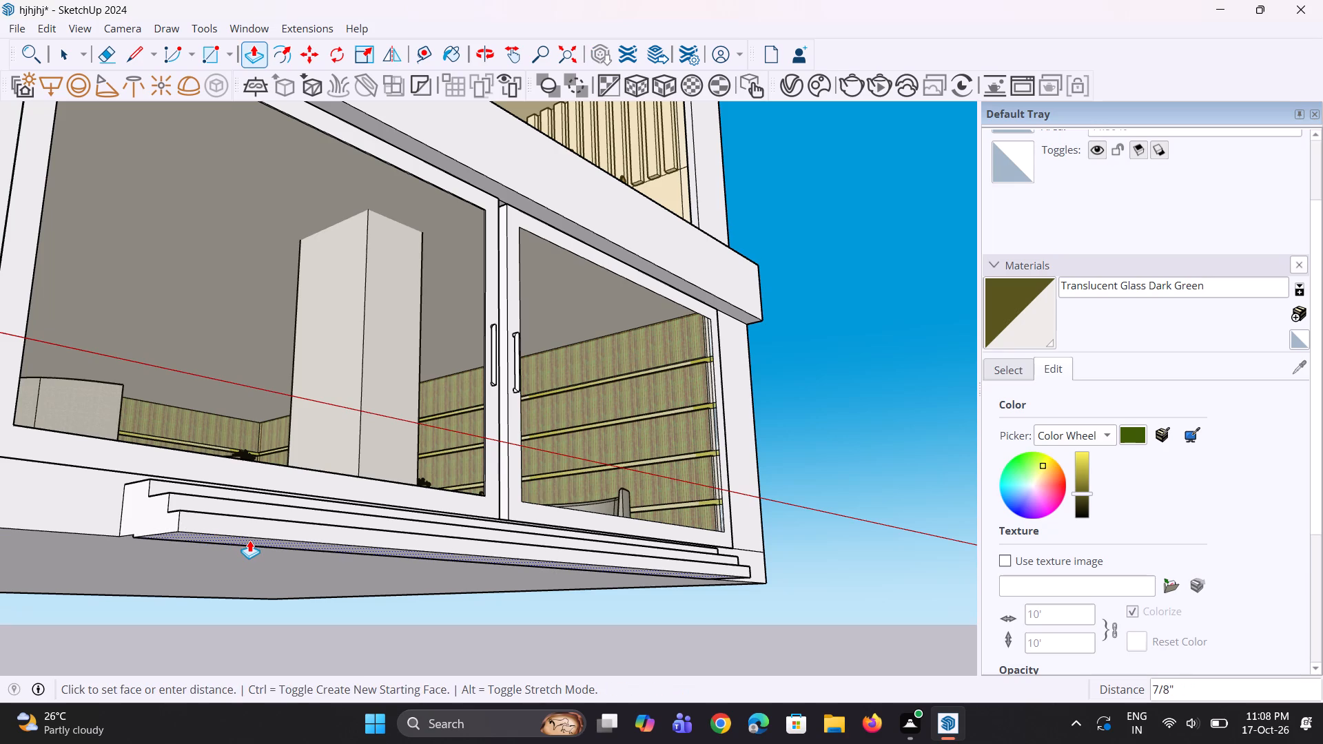
pyautogui.click(249, 541)
pyautogui.scroll(-4, 249, 532)
pyautogui.moveTo(338, 555); pyautogui.dragTo(298, 613, button='middle')
pyautogui.press('space')
pyautogui.press('space')
# Examine the three entrance steps and the glazed ground-floor front from outside.
pyautogui.scroll(-4, 298, 606)
pyautogui.moveTo(364, 592); pyautogui.dragTo(354, 600, button='middle')
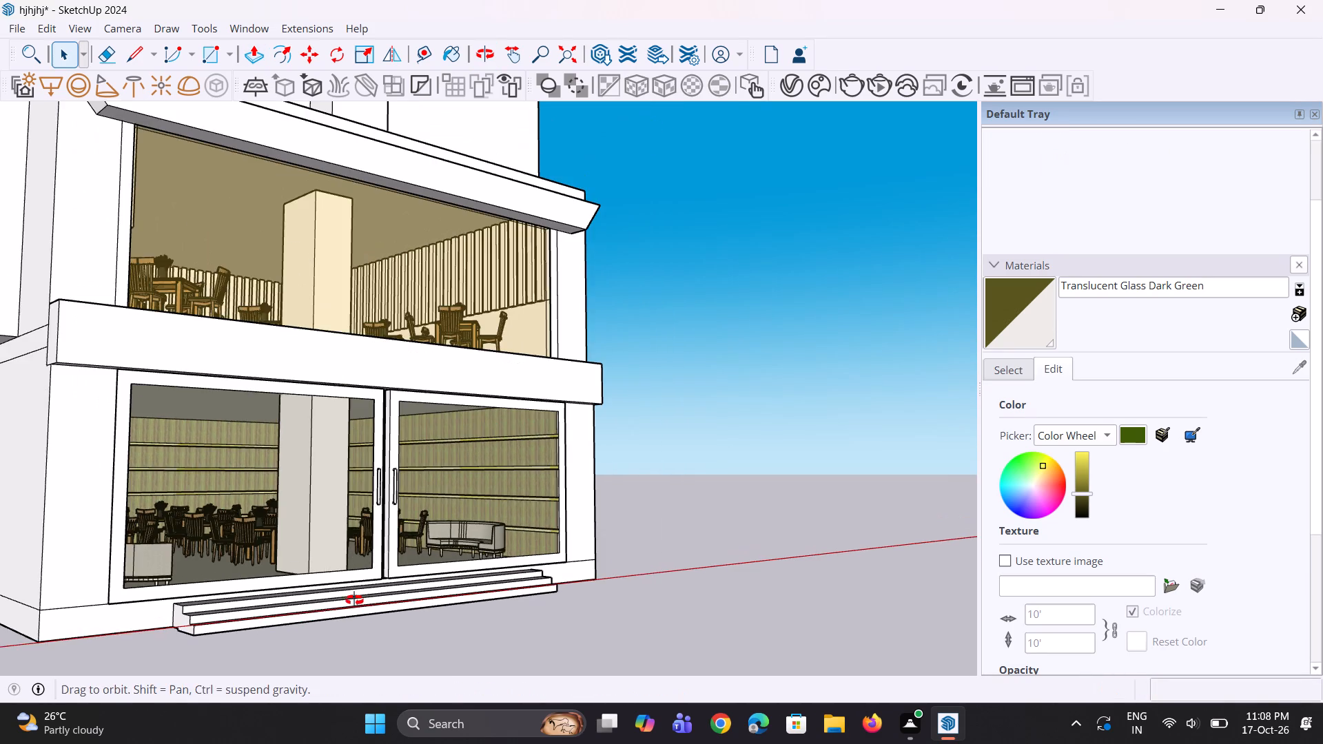
pyautogui.moveTo(354, 600); pyautogui.dragTo(304, 623, button='middle')
pyautogui.click(431, 656)
pyautogui.moveTo(420, 599); pyautogui.dragTo(382, 641, button='middle')
pyautogui.scroll(1, 379, 644)
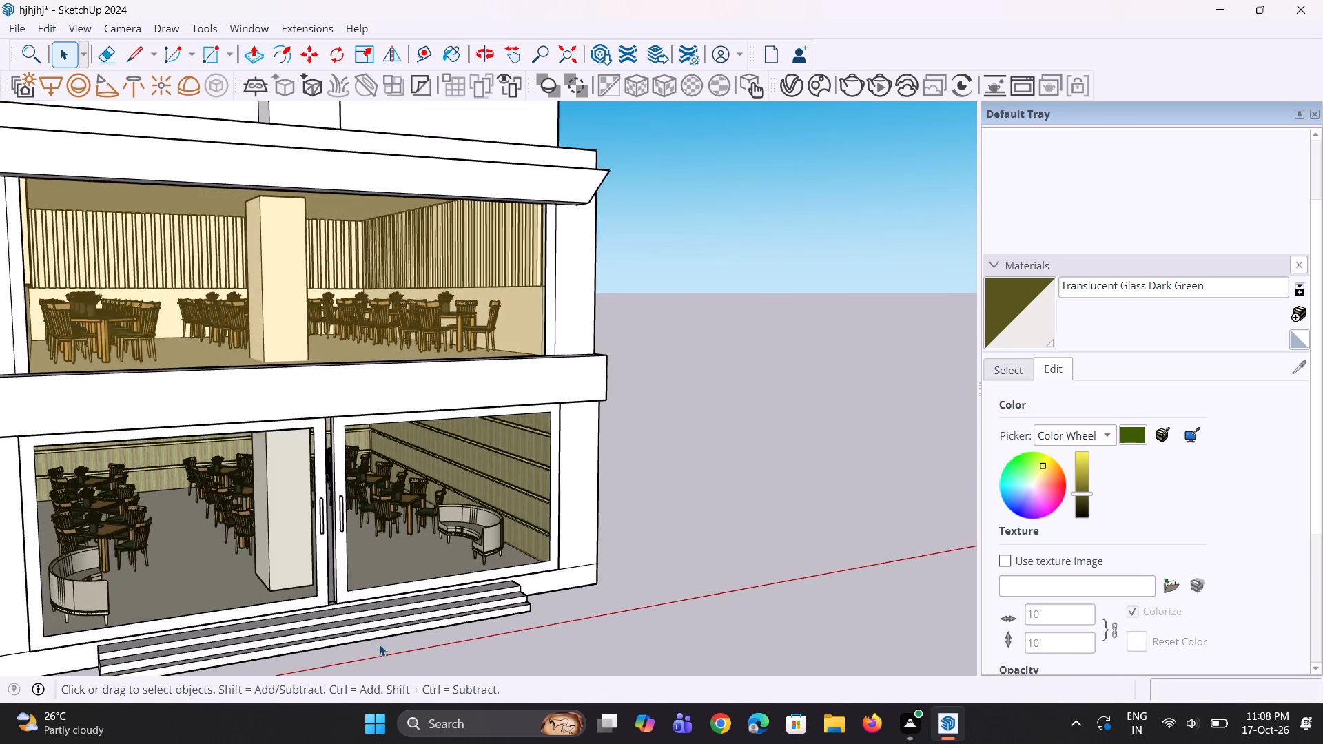
pyautogui.scroll(3, 379, 644)
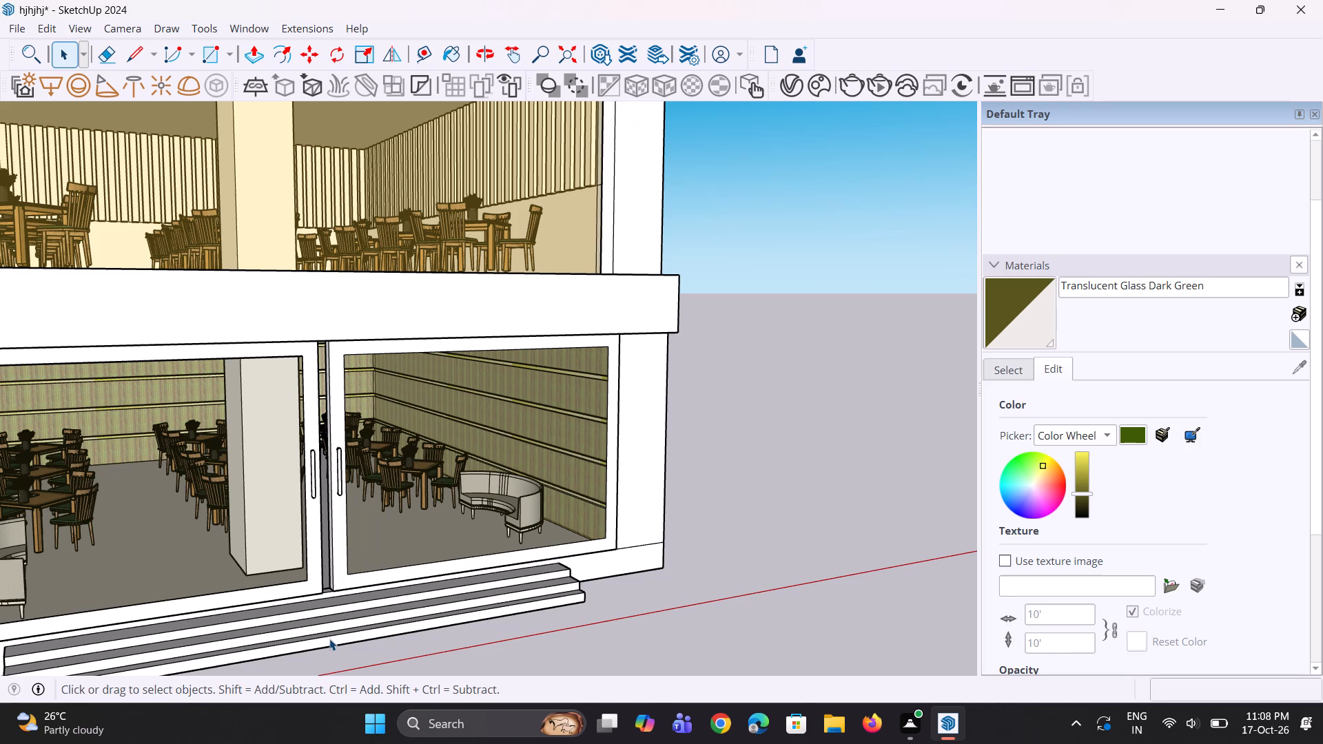
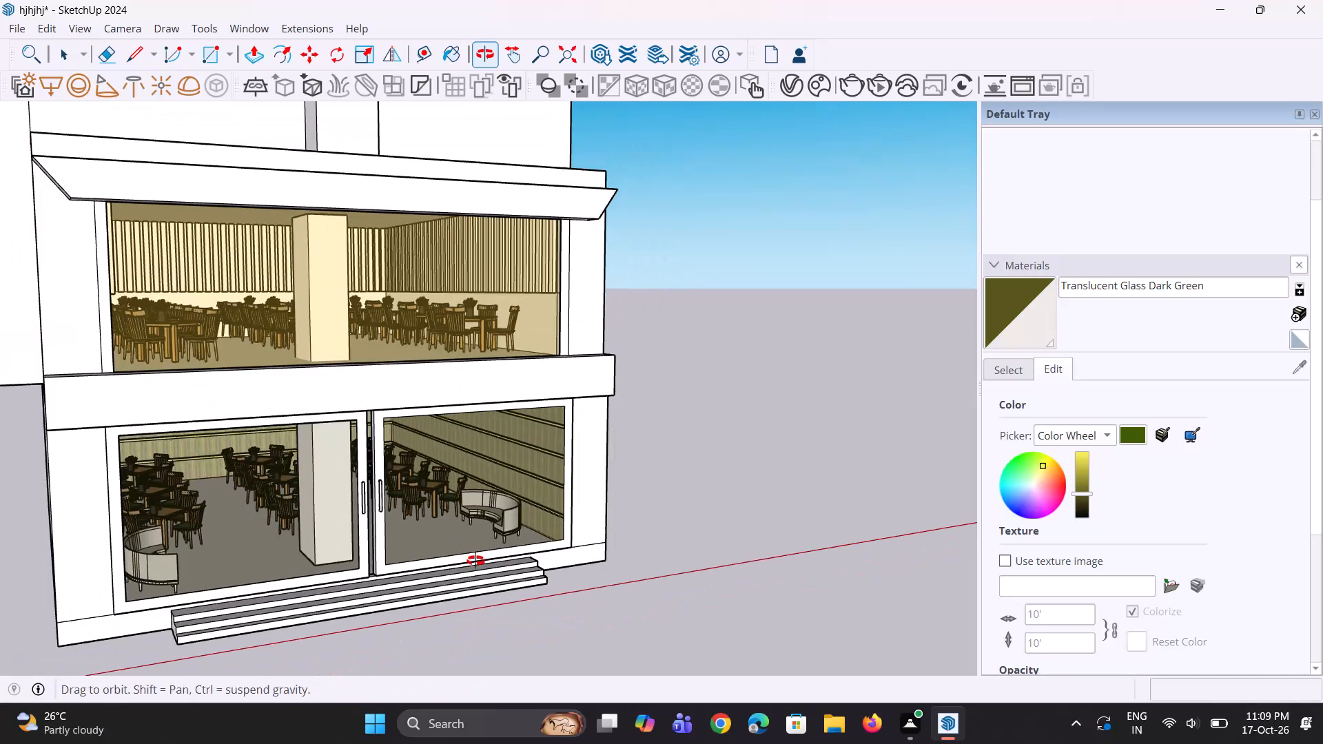
# Examine the two glazed lower storeys, the plinth and the entrance steps from several distances and angles.
pyautogui.scroll(-3, 478, 550)
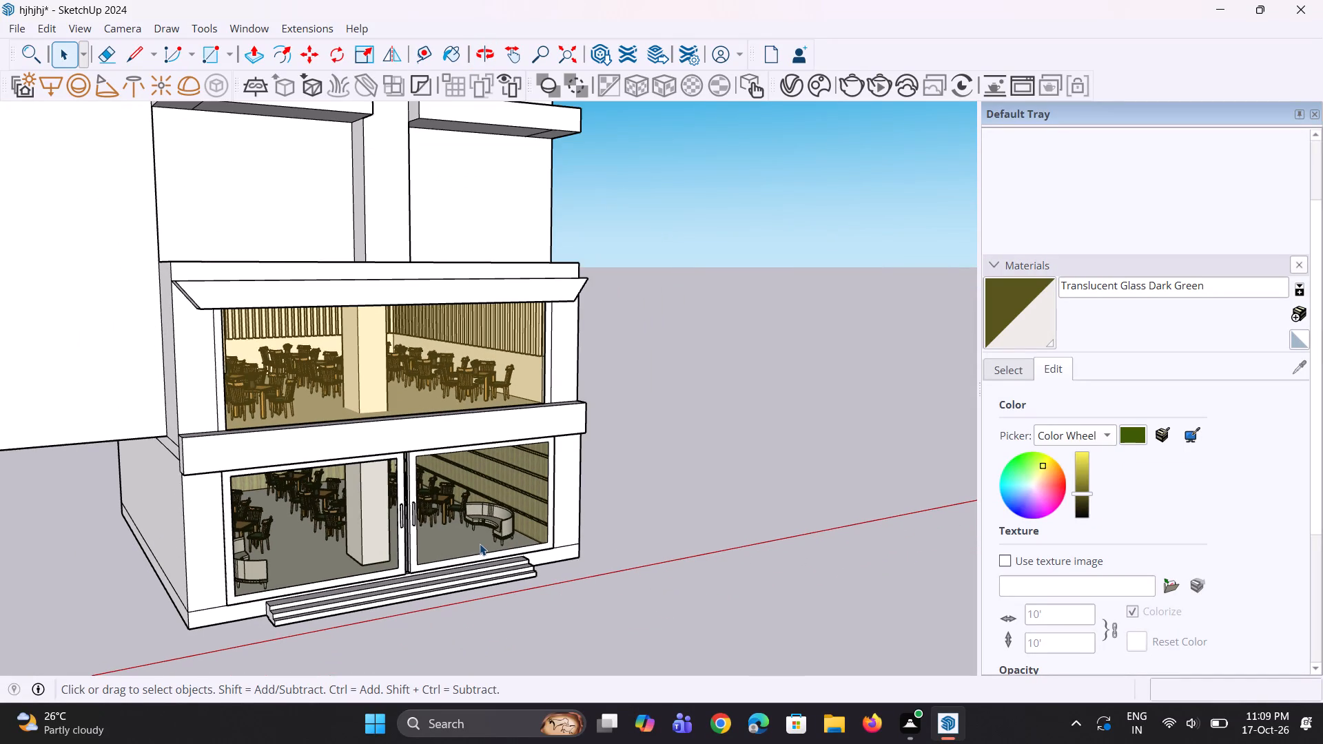
pyautogui.scroll(-2, 480, 544)
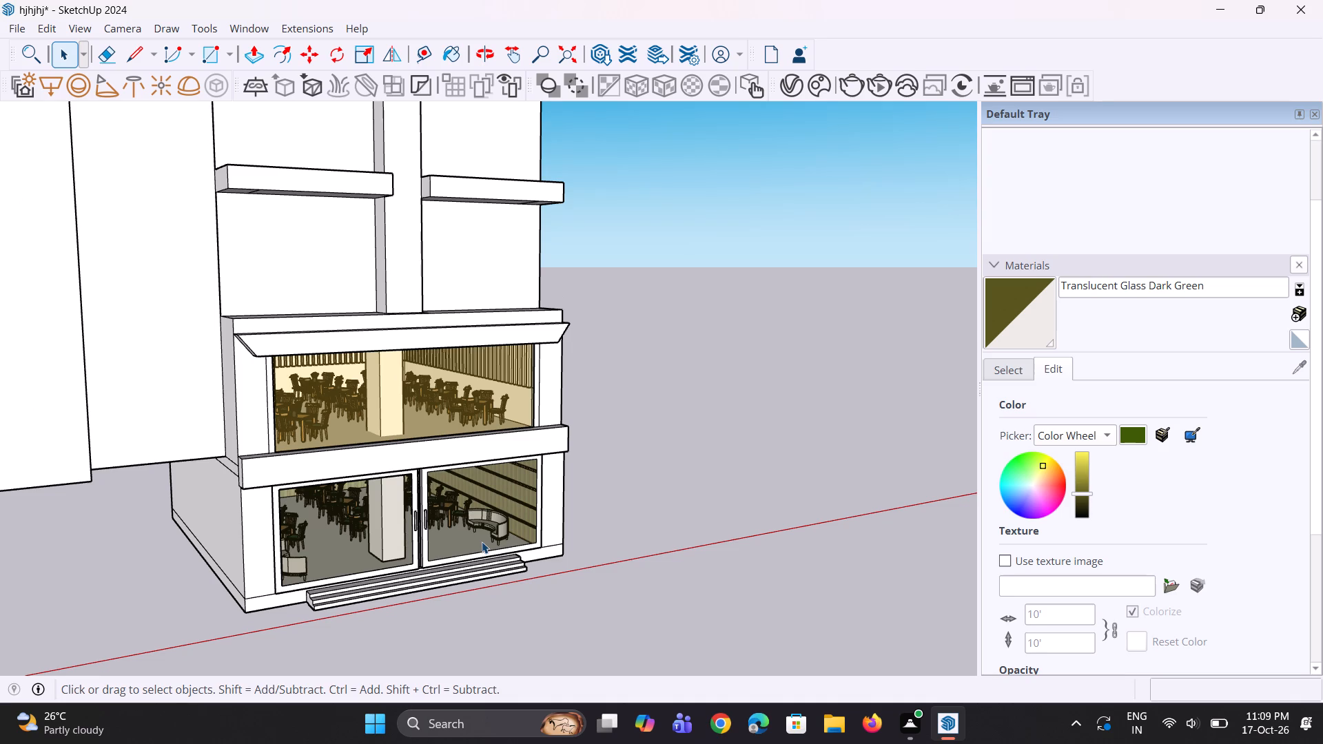
pyautogui.scroll(-3, 482, 541)
pyautogui.moveTo(466, 578); pyautogui.dragTo(433, 555, button='middle')
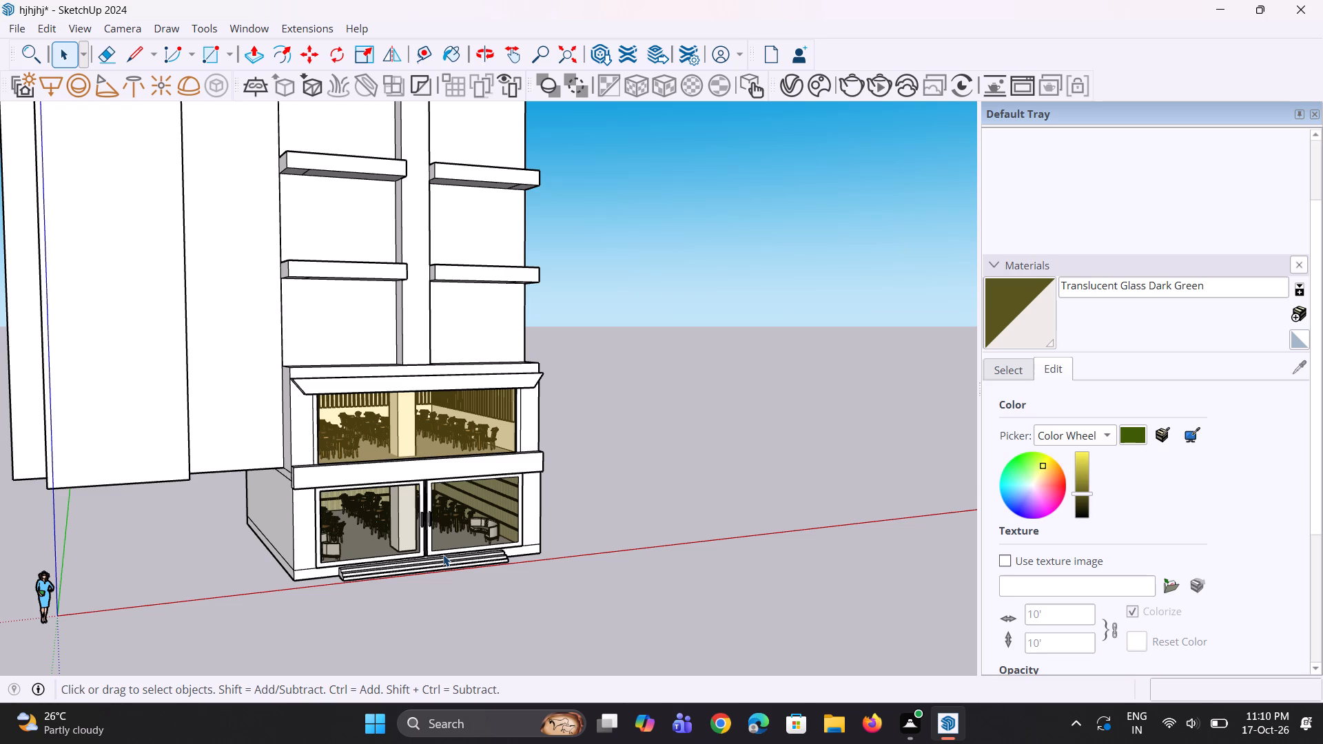
pyautogui.scroll(-2, 451, 531)
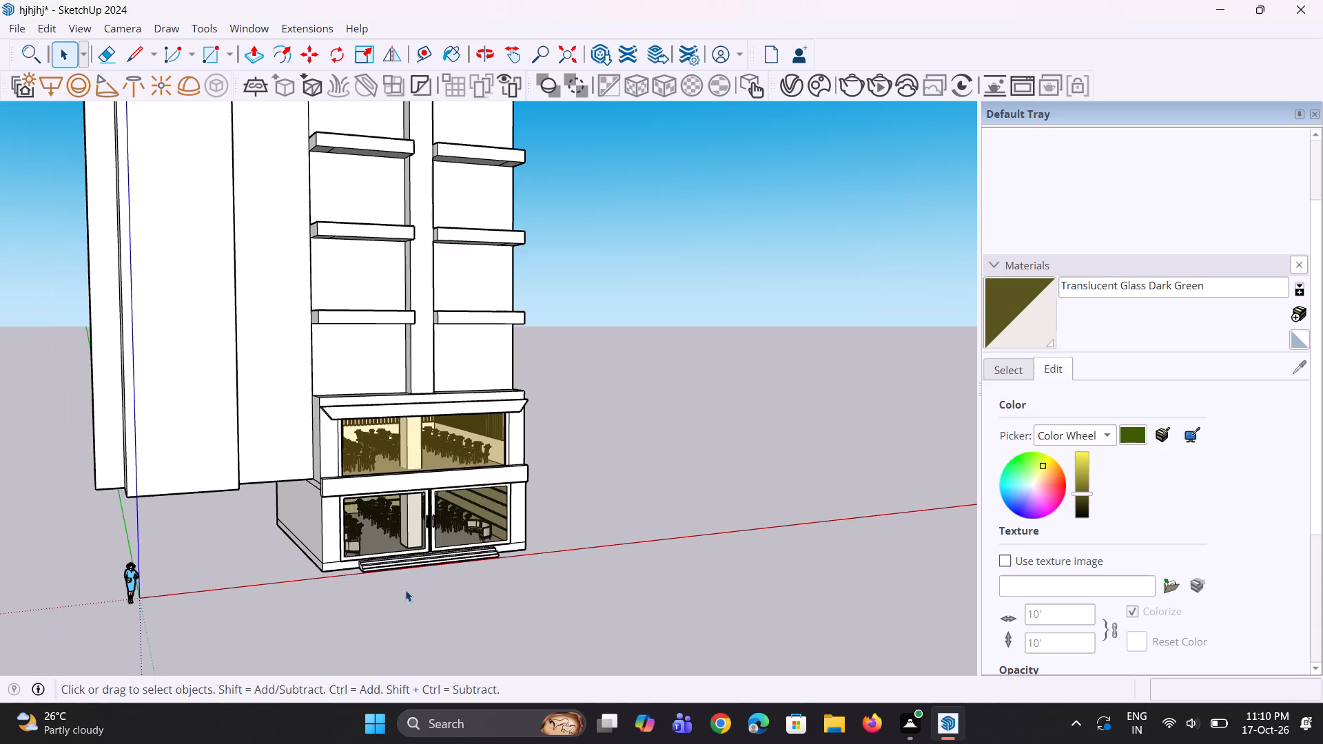
pyautogui.moveTo(404, 590); pyautogui.dragTo(391, 533, button='middle')
pyautogui.scroll(11, 345, 570)
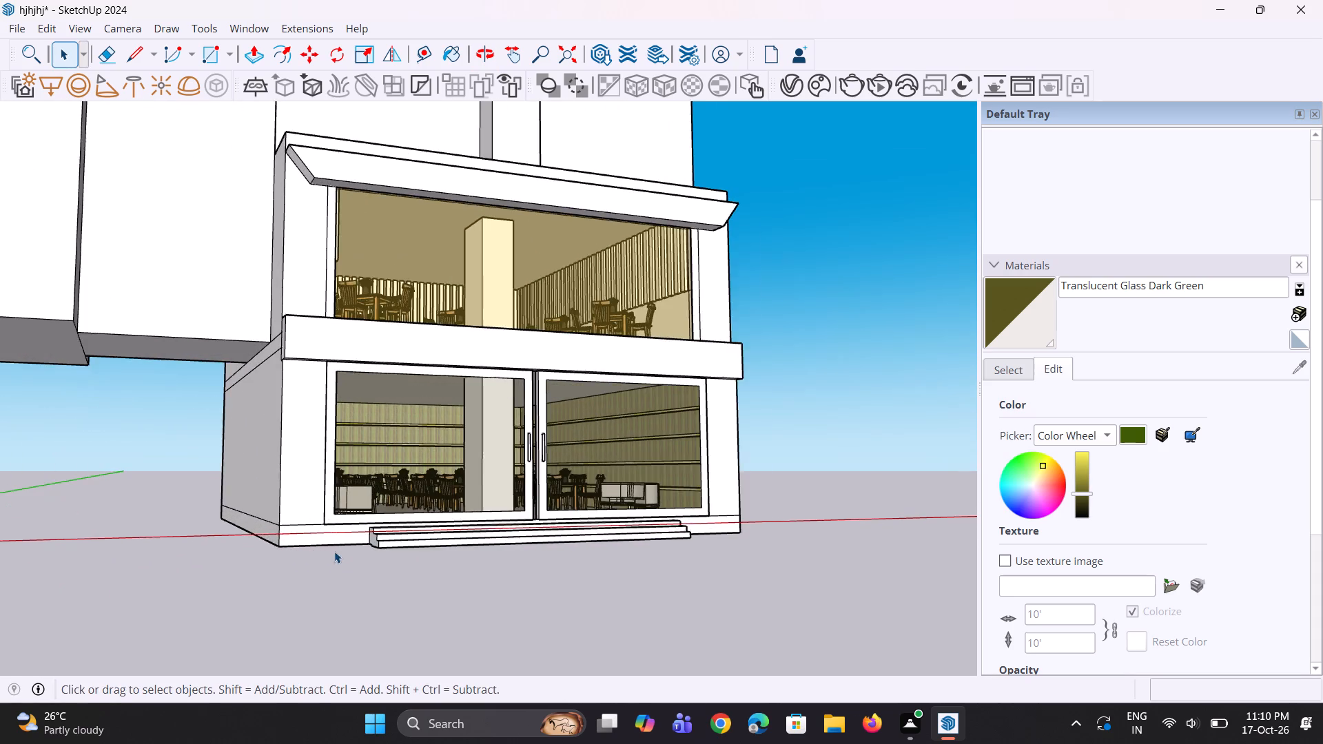
pyautogui.moveTo(334, 551); pyautogui.dragTo(391, 589, button='middle')
pyautogui.scroll(1, 391, 589)
pyautogui.scroll(-4, 387, 581)
pyautogui.moveTo(387, 582); pyautogui.dragTo(389, 562, button='middle')
pyautogui.scroll(-3, 389, 562)
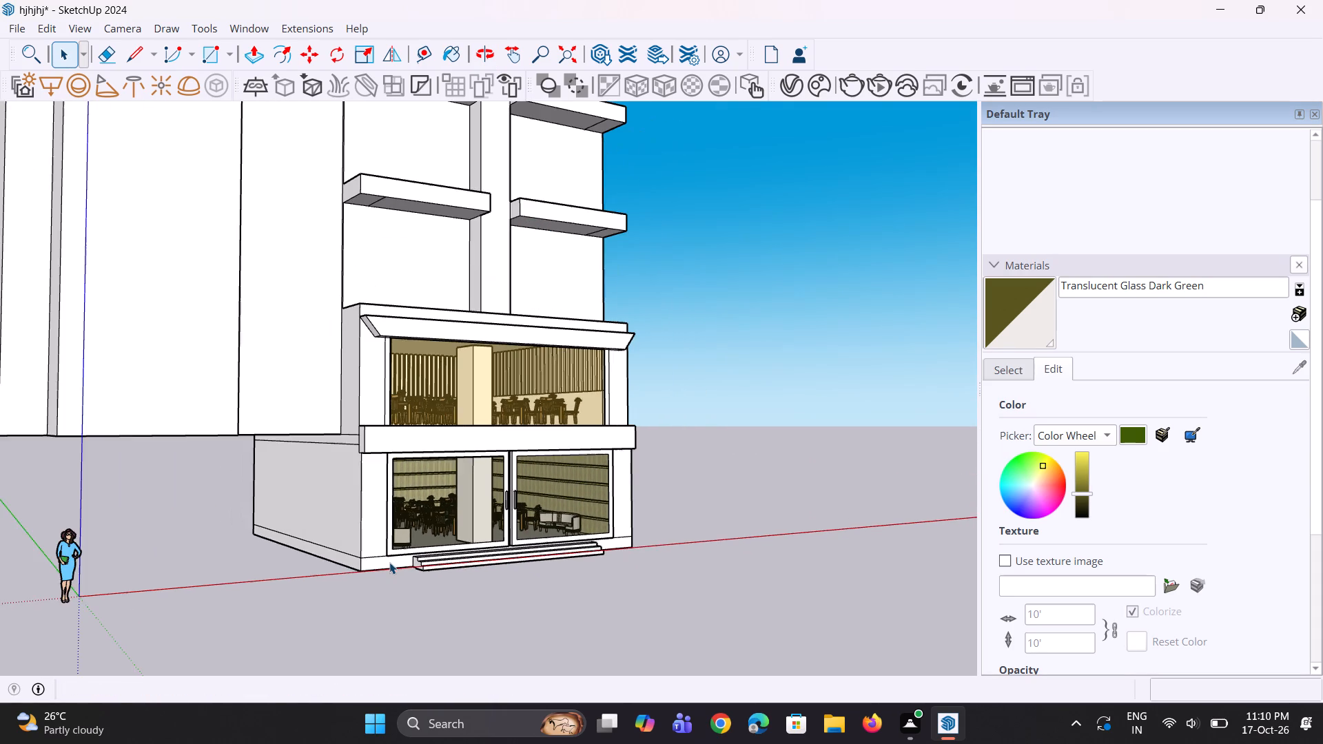
pyautogui.moveTo(397, 573); pyautogui.dragTo(397, 557, button='middle')
pyautogui.scroll(7, 396, 569)
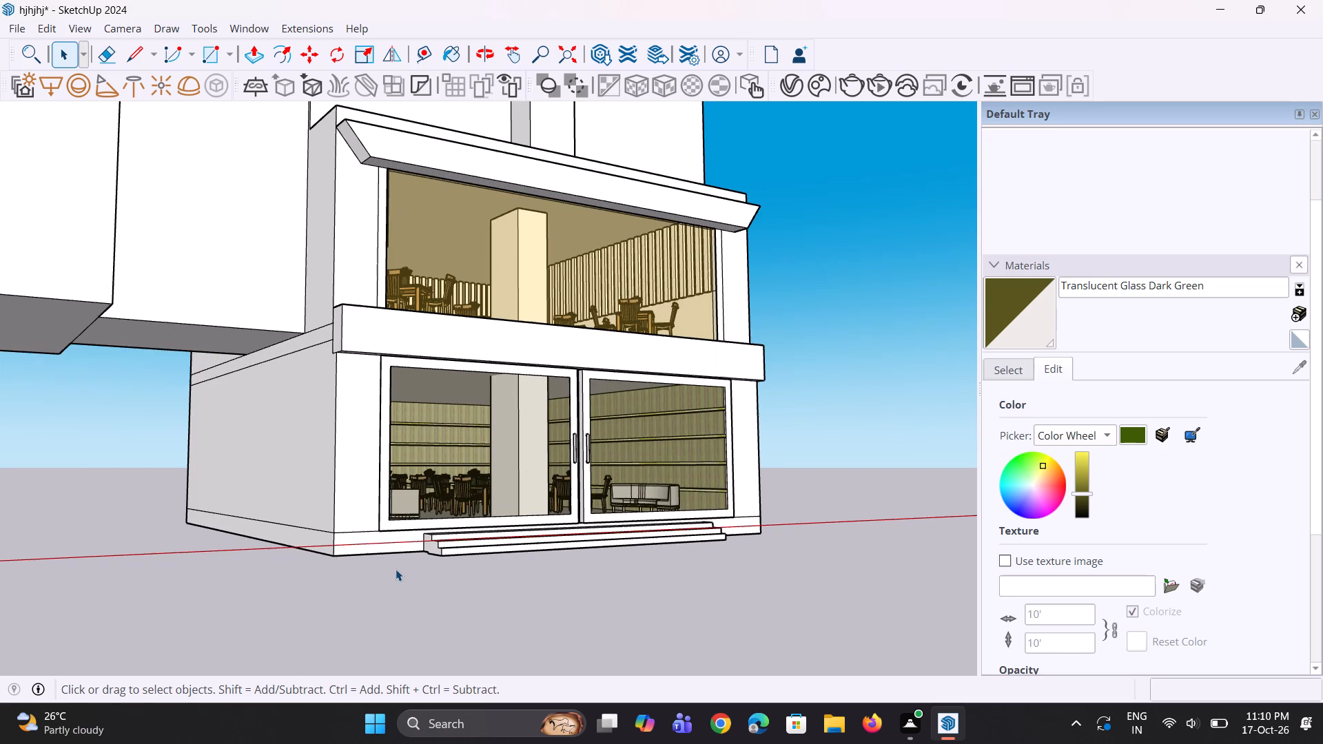
pyautogui.moveTo(384, 566); pyautogui.dragTo(390, 589, button='middle')
pyautogui.scroll(1, 390, 589)
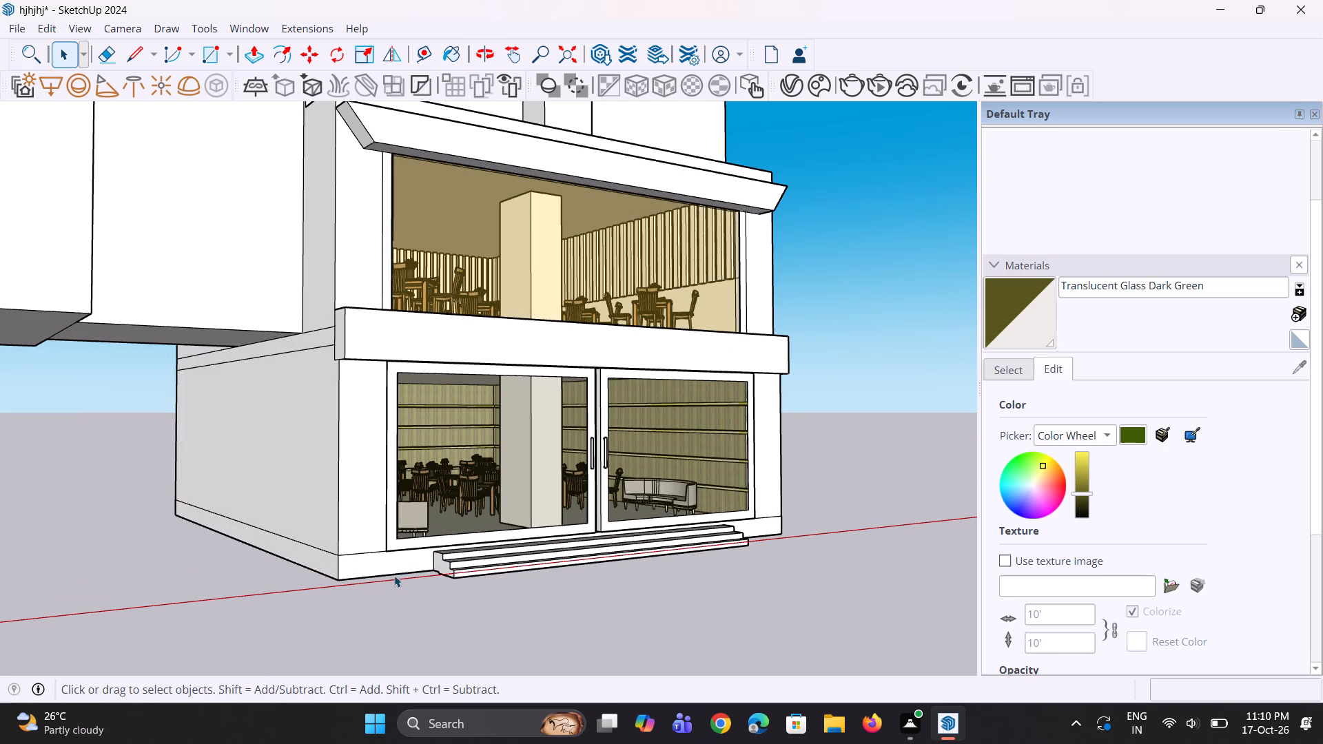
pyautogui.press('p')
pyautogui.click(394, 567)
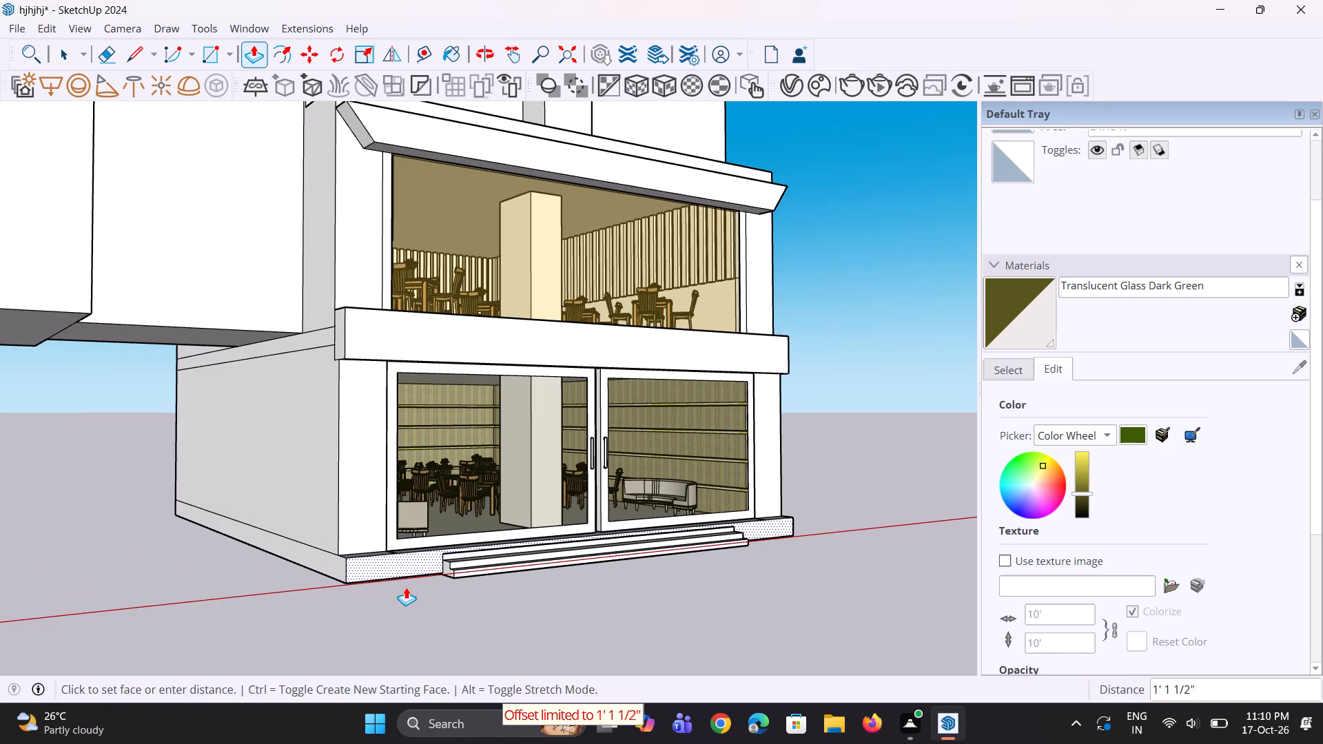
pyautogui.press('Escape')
# Push/Pull the building's underside 1 1/16" so it is level with the underside of the entrance steps.
pyautogui.scroll(1, 407, 586)
pyautogui.moveTo(407, 586); pyautogui.dragTo(426, 515, button='middle')
pyautogui.scroll(4, 446, 500)
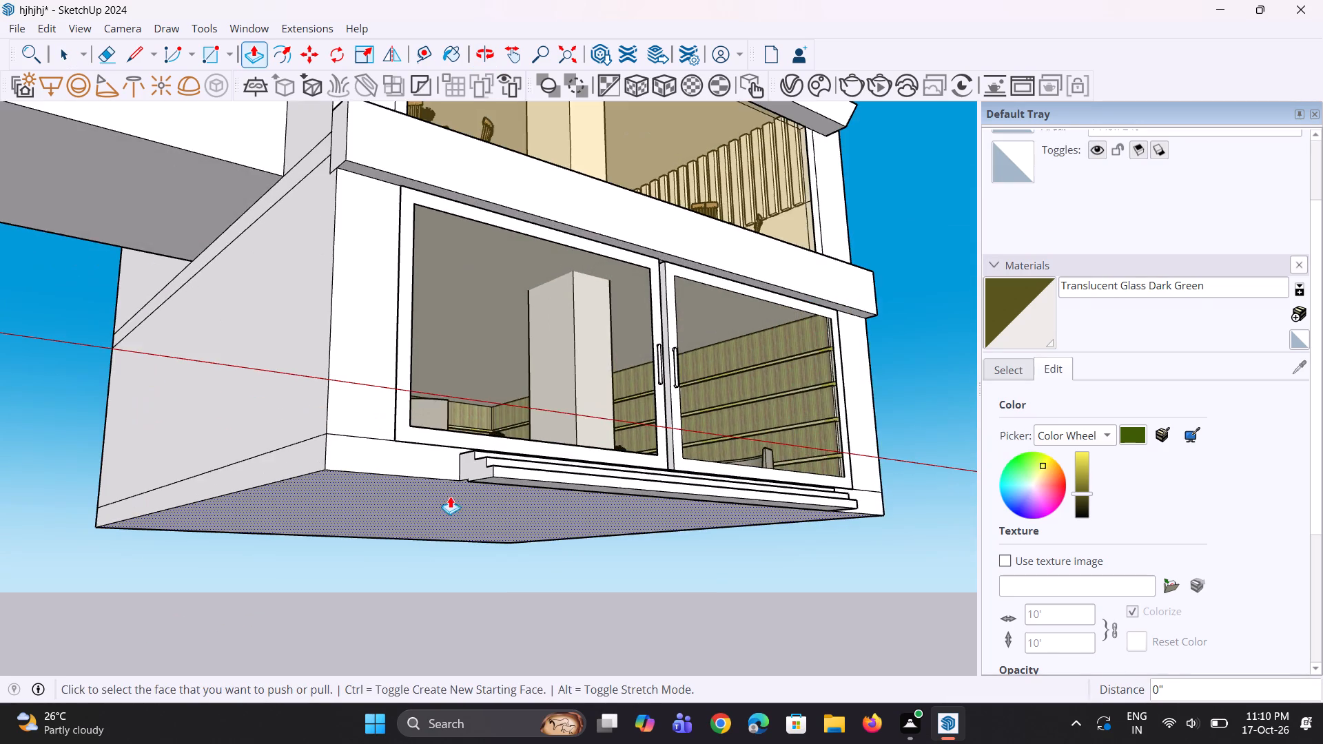
pyautogui.scroll(4, 450, 496)
pyautogui.moveTo(466, 479); pyautogui.dragTo(473, 448, button='middle')
pyautogui.scroll(4, 473, 448)
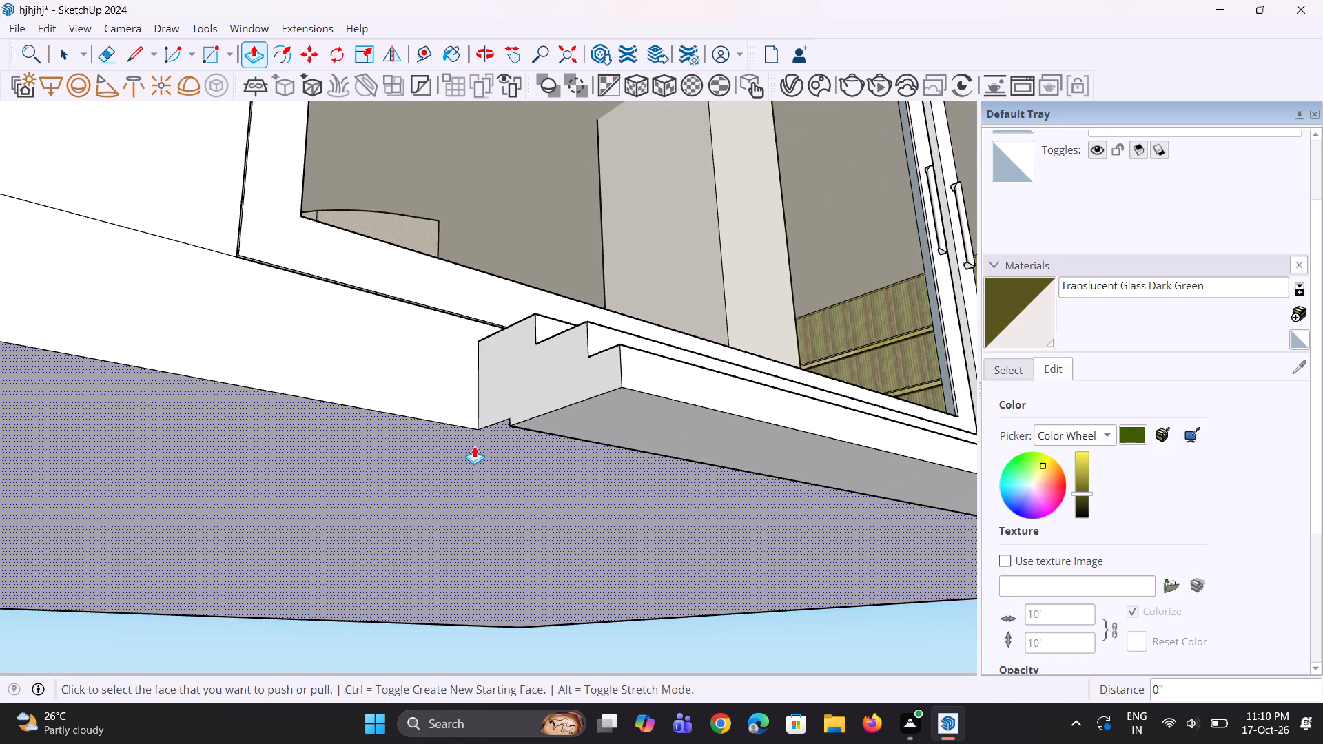
pyautogui.scroll(3, 474, 446)
pyautogui.click(509, 421)
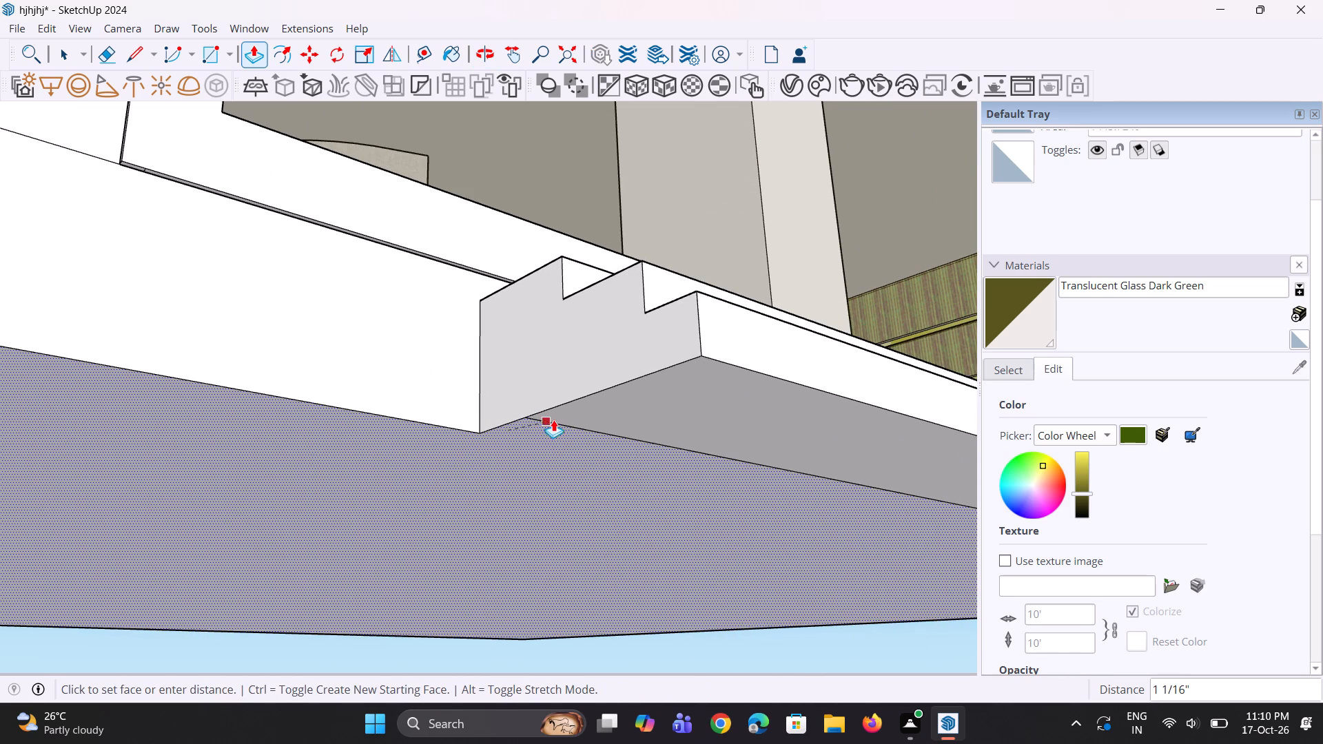
pyautogui.click(560, 418)
pyautogui.moveTo(537, 457); pyautogui.dragTo(536, 509, button='middle')
pyautogui.scroll(-4, 531, 412)
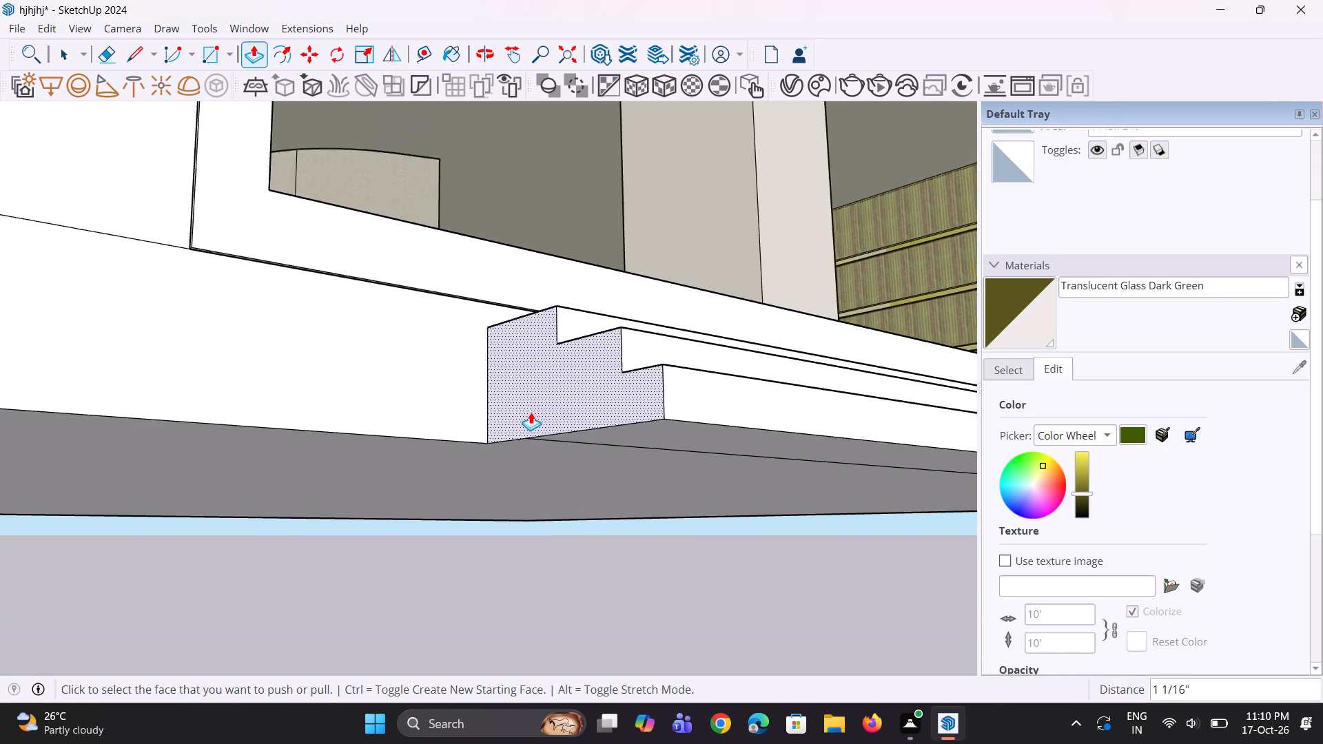
pyautogui.scroll(-2, 531, 412)
pyautogui.moveTo(546, 437); pyautogui.dragTo(545, 488, button='middle')
pyautogui.scroll(3, 566, 473)
pyautogui.scroll(-4, 573, 463)
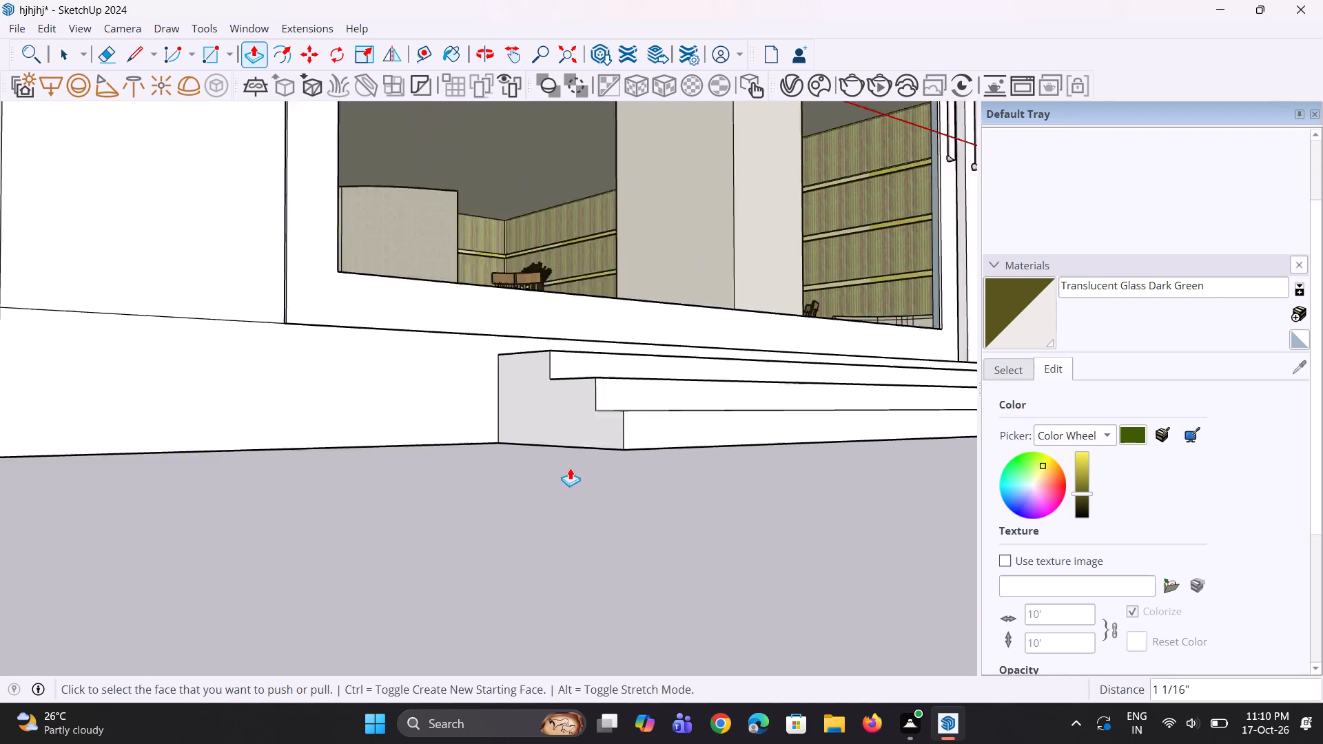
pyautogui.scroll(-4, 573, 462)
pyautogui.moveTo(574, 466); pyautogui.dragTo(557, 507, button='middle')
pyautogui.scroll(3, 557, 507)
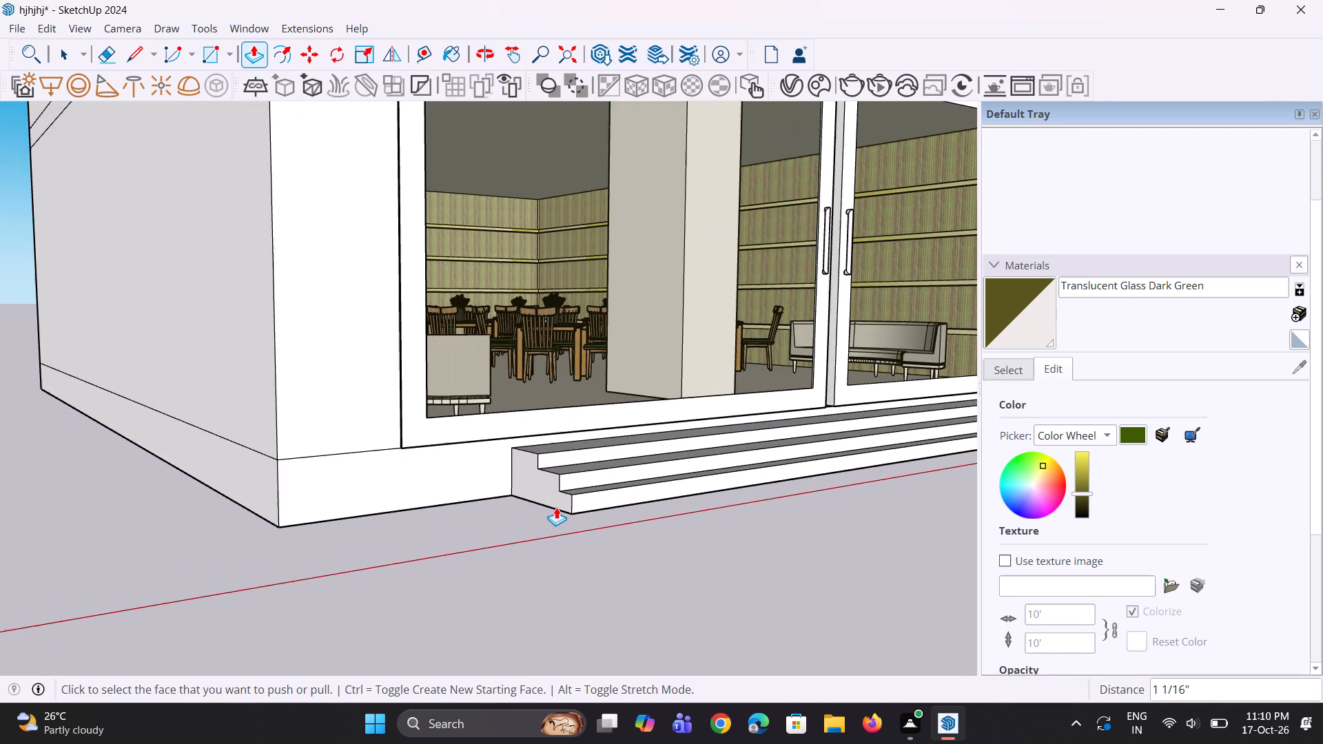
# Draw a line across both end faces of the entrance steps at the lowest tread's height, back to the plinth wall.
pyautogui.press('l')
pyautogui.click(564, 496)
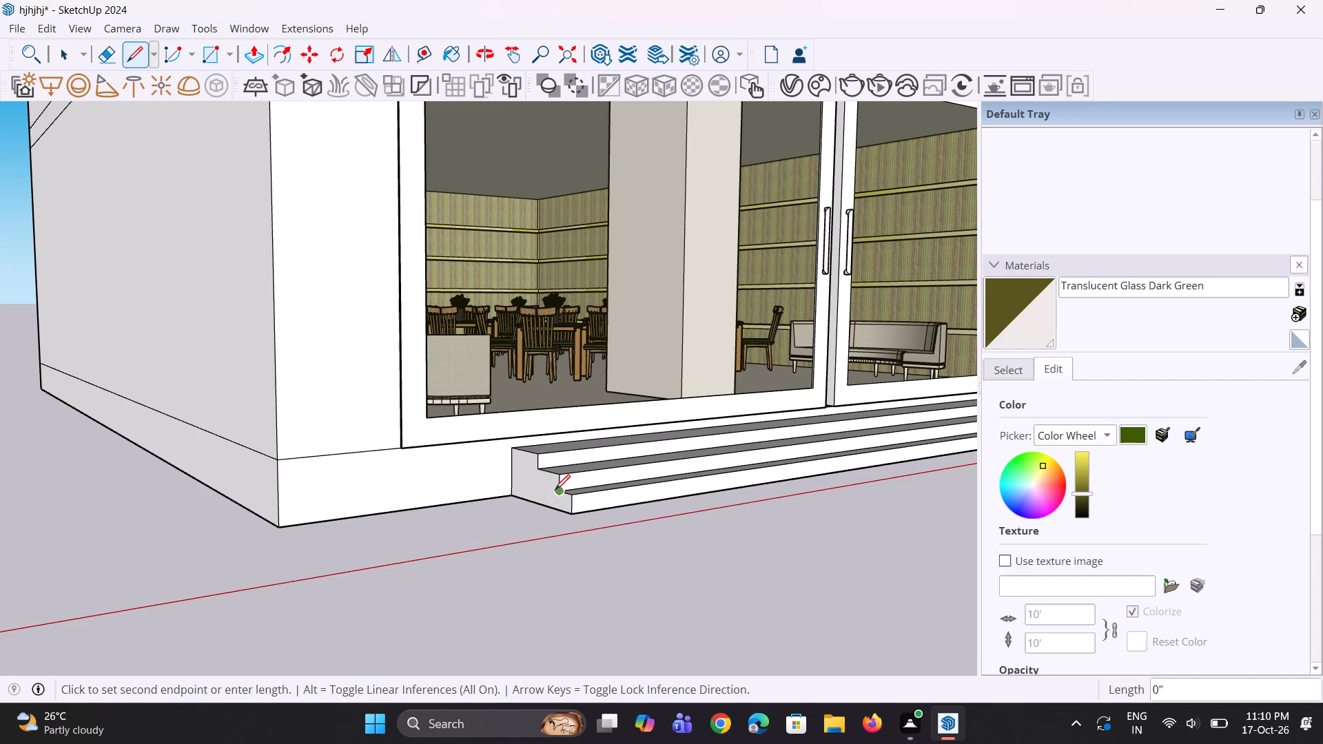
pyautogui.click(506, 476)
pyautogui.scroll(-4, 514, 478)
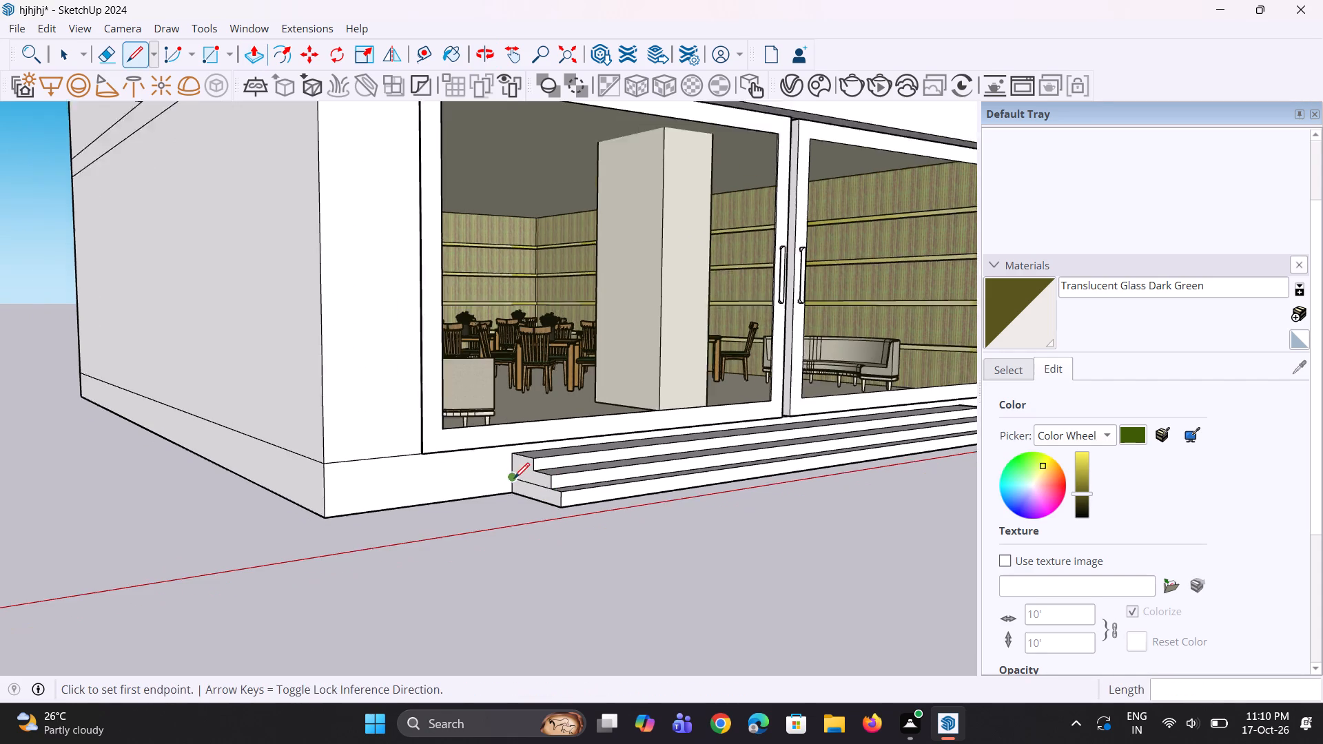
pyautogui.scroll(-10, 380, 348)
pyautogui.moveTo(619, 411); pyautogui.dragTo(113, 450, button='middle')
pyautogui.scroll(3, 338, 466)
pyautogui.scroll(2, 446, 412)
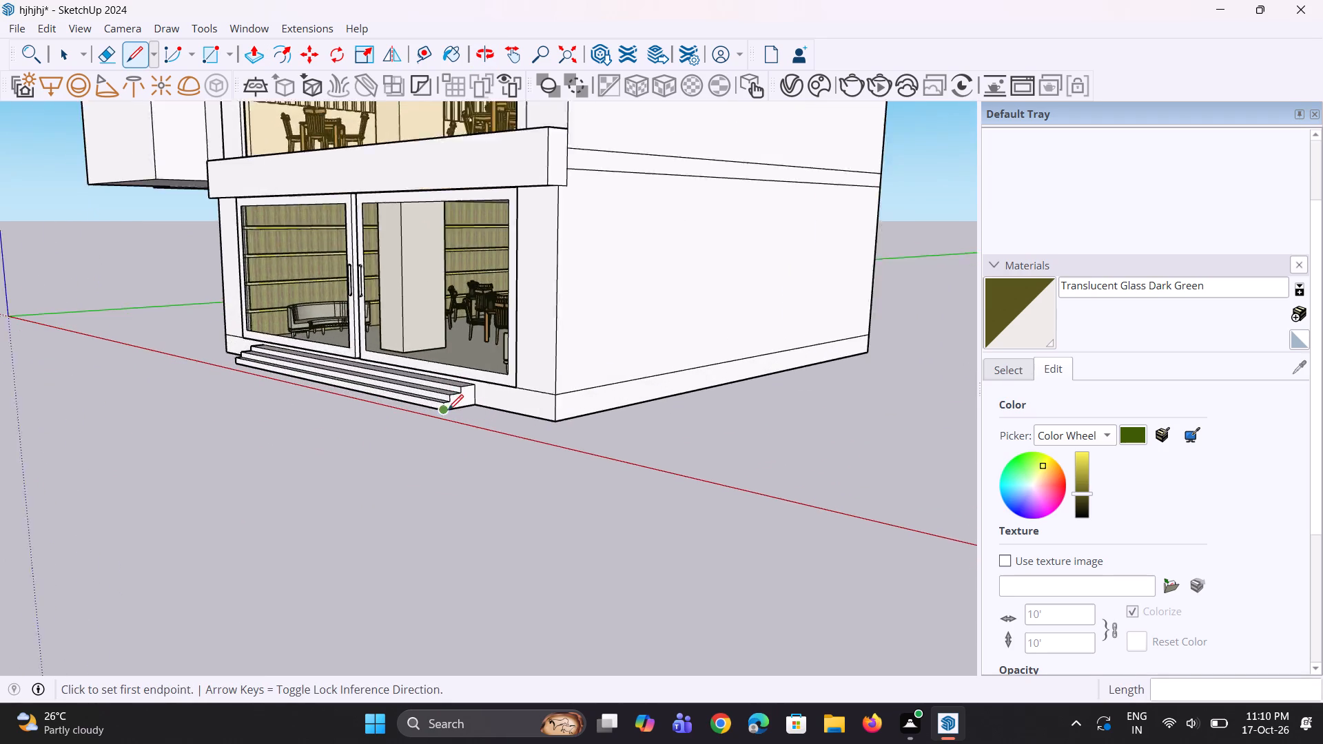
pyautogui.scroll(7, 448, 410)
pyautogui.click(454, 400)
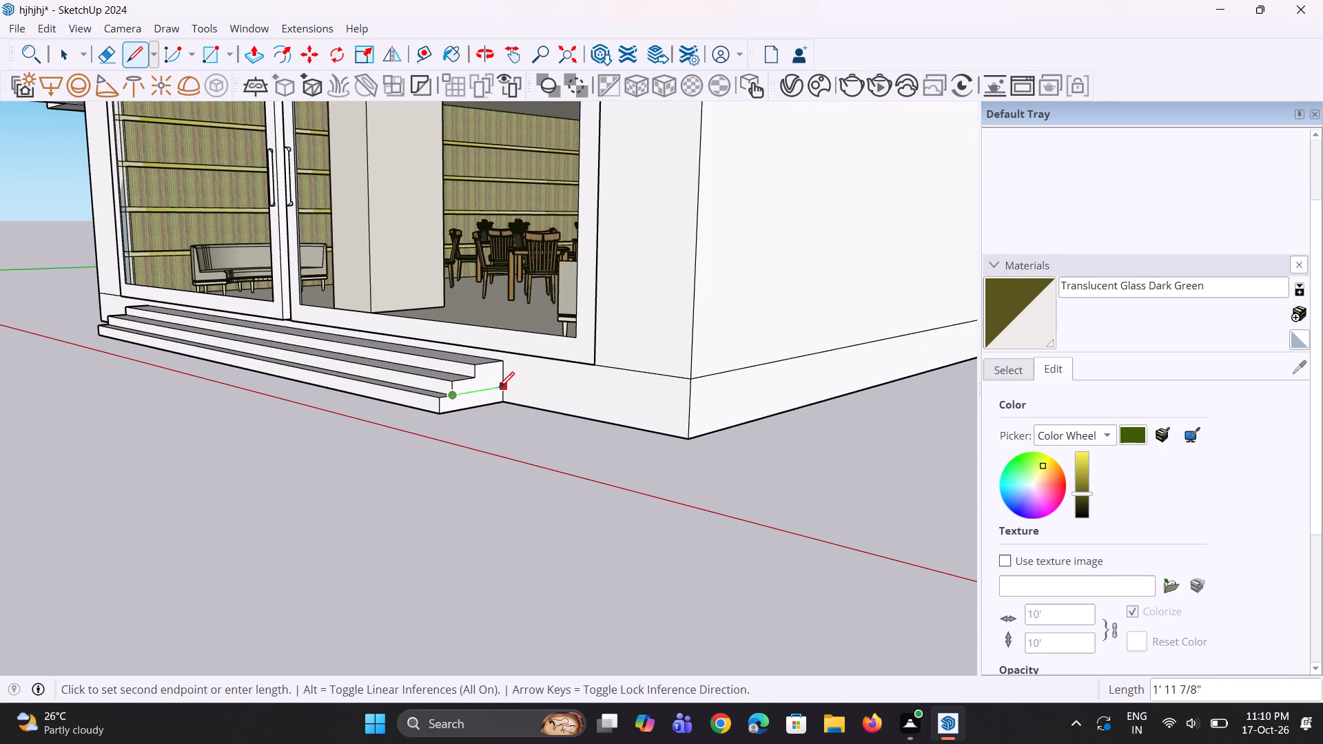
pyautogui.click(500, 387)
# Extend the lowest step to the corner away from the tall block: draw a line about 6' 5 1/2" on the plinth, pull the strip 2' 5 9/16".
pyautogui.moveTo(426, 422); pyautogui.dragTo(491, 432, button='middle')
pyautogui.scroll(2, 551, 405)
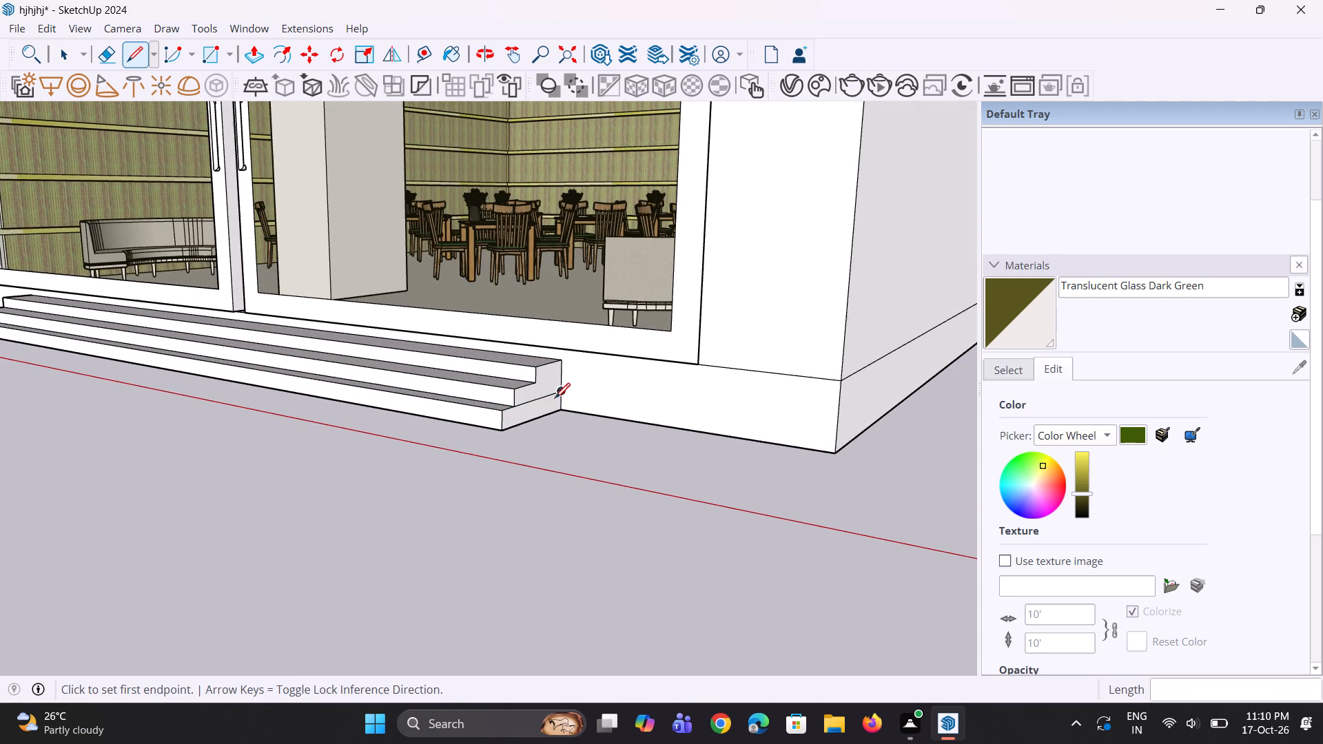
pyautogui.click(560, 395)
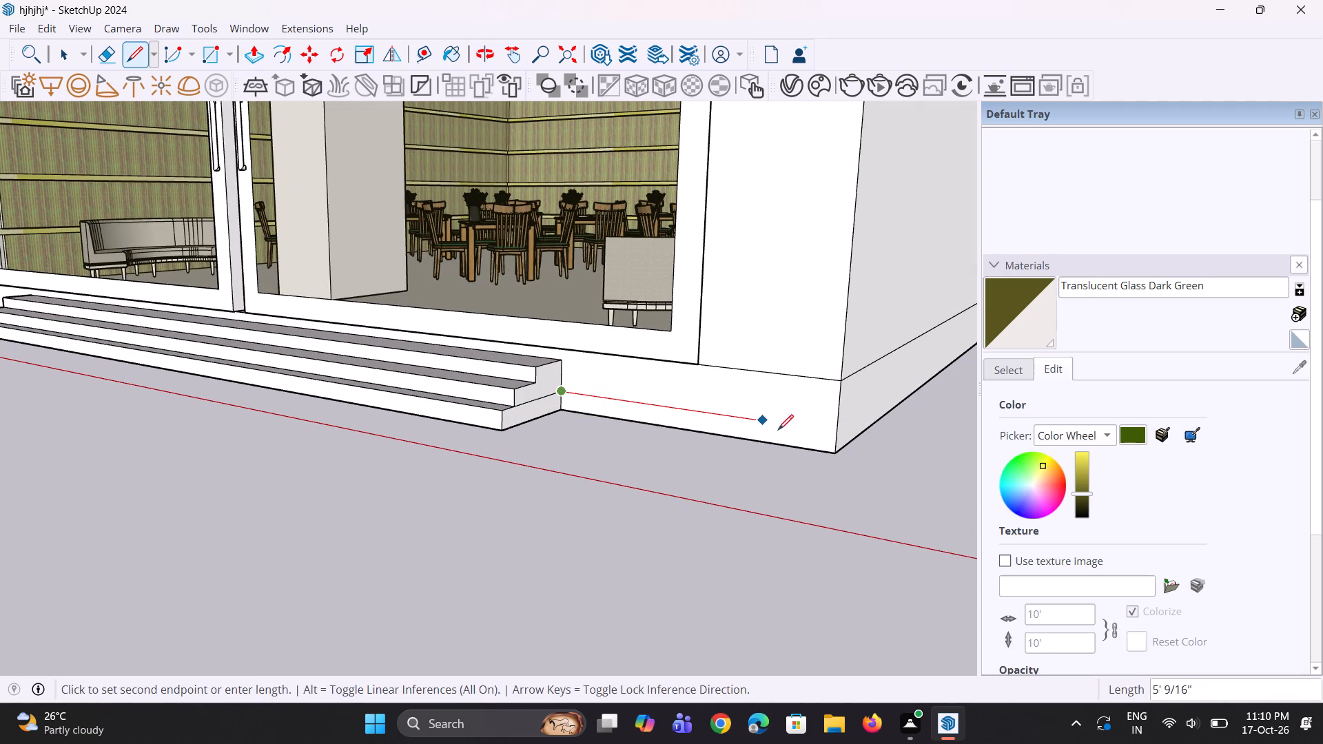
pyautogui.click(833, 430)
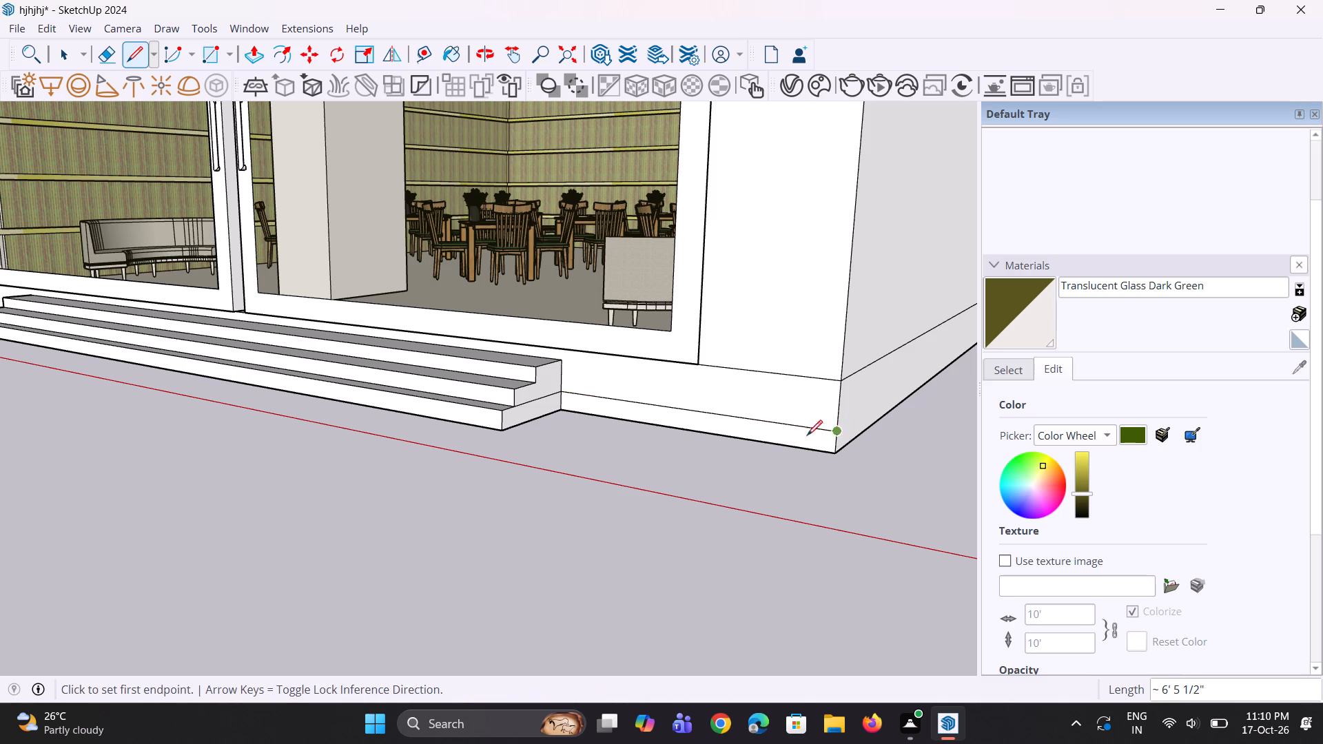
pyautogui.press('p')
pyautogui.click(745, 430)
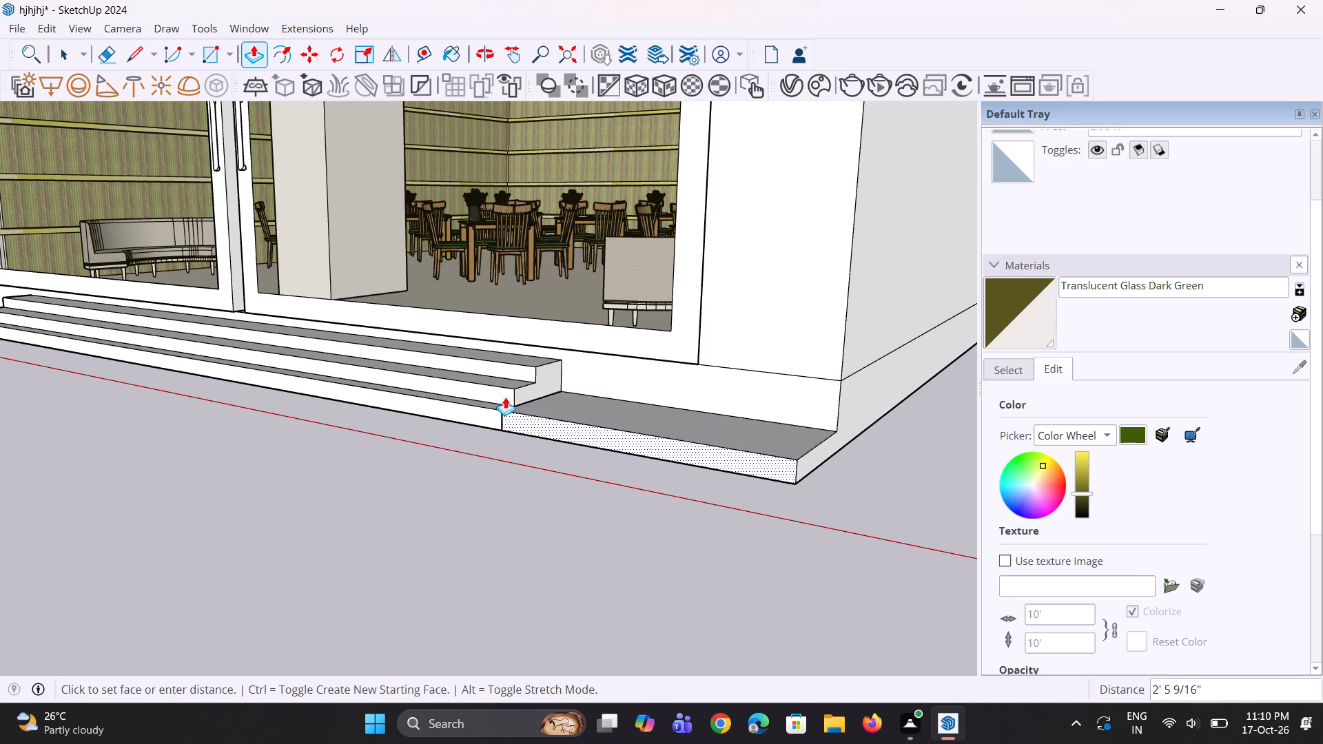
pyautogui.click(483, 415)
pyautogui.moveTo(496, 446); pyautogui.dragTo(656, 455, button='middle')
pyautogui.scroll(-2, 656, 455)
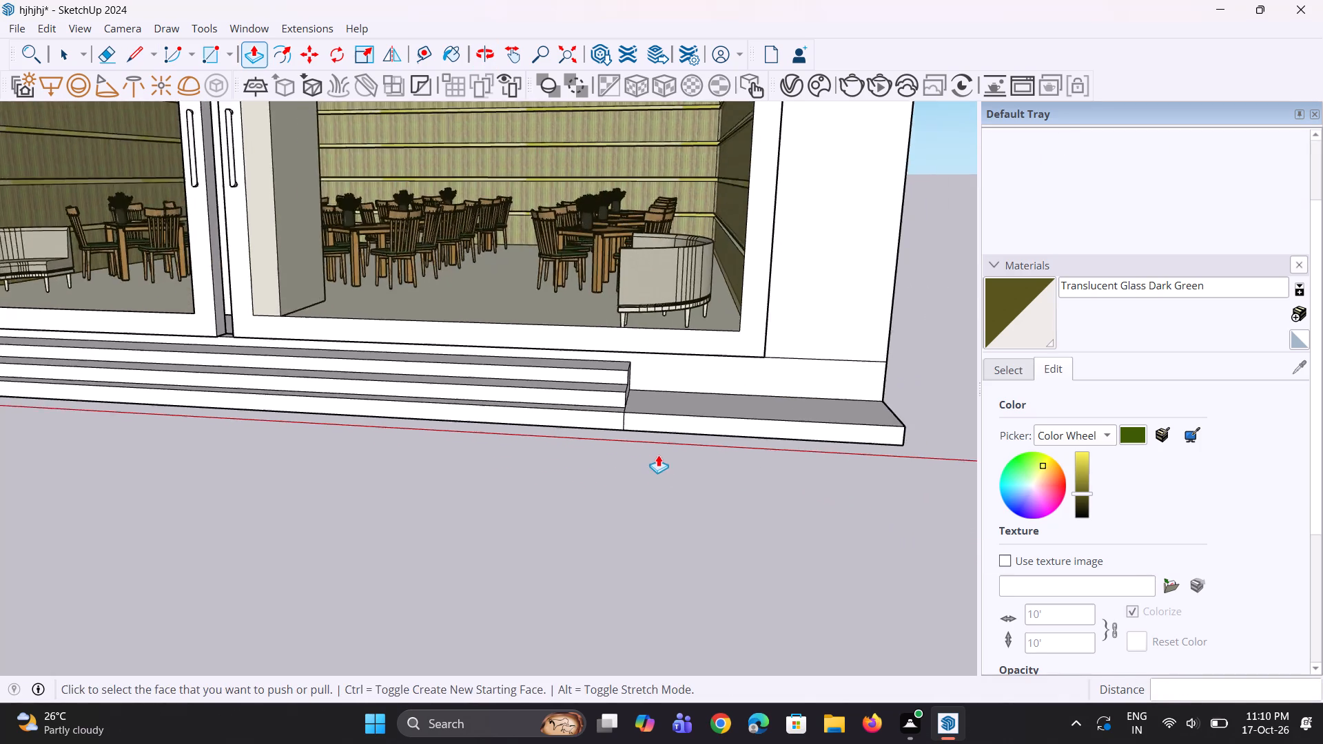
# Extend the lowest step to the façade corner beside the tall block by dividing the plinth at tread height and pulling the strip out 2' 5 9/16".
pyautogui.scroll(-8, 658, 455)
pyautogui.moveTo(211, 387); pyautogui.dragTo(466, 368, button='middle')
pyautogui.scroll(1, 211, 387)
pyautogui.scroll(4, 396, 414)
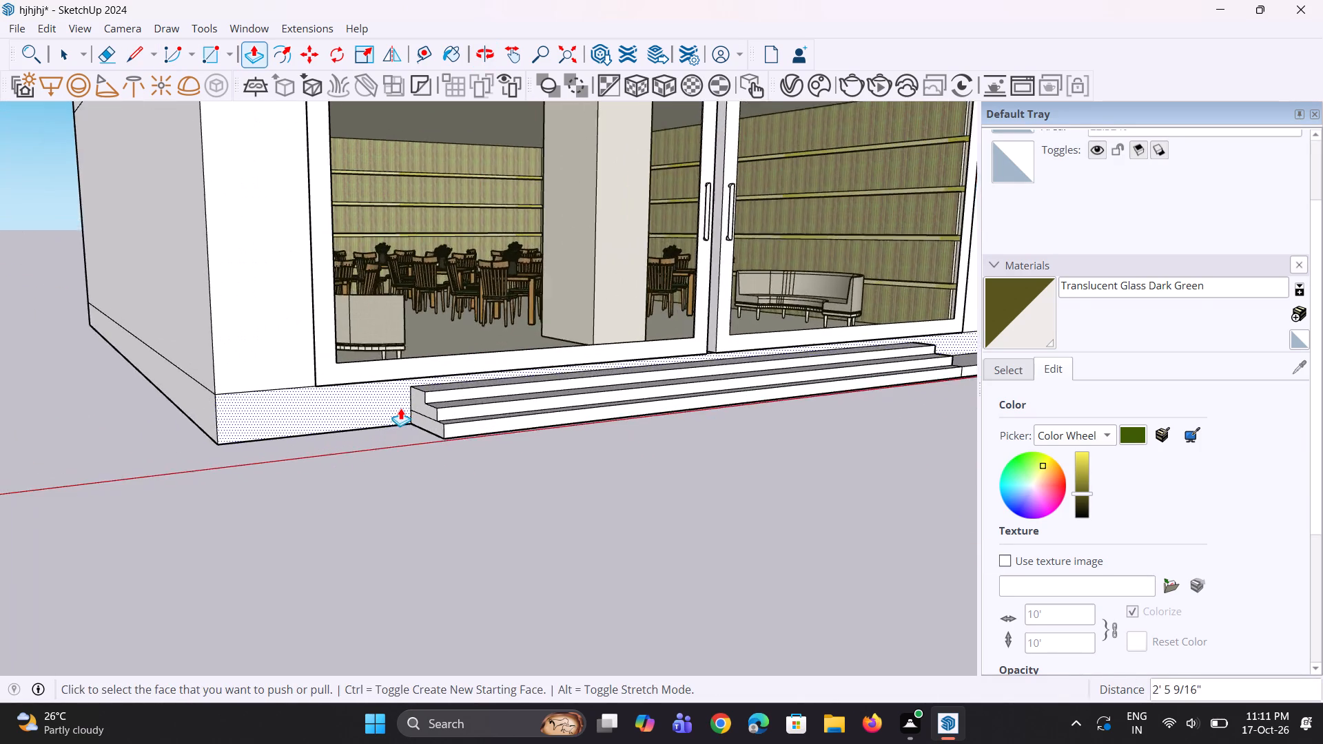
pyautogui.scroll(2, 400, 408)
pyautogui.press('l')
pyautogui.scroll(3, 400, 408)
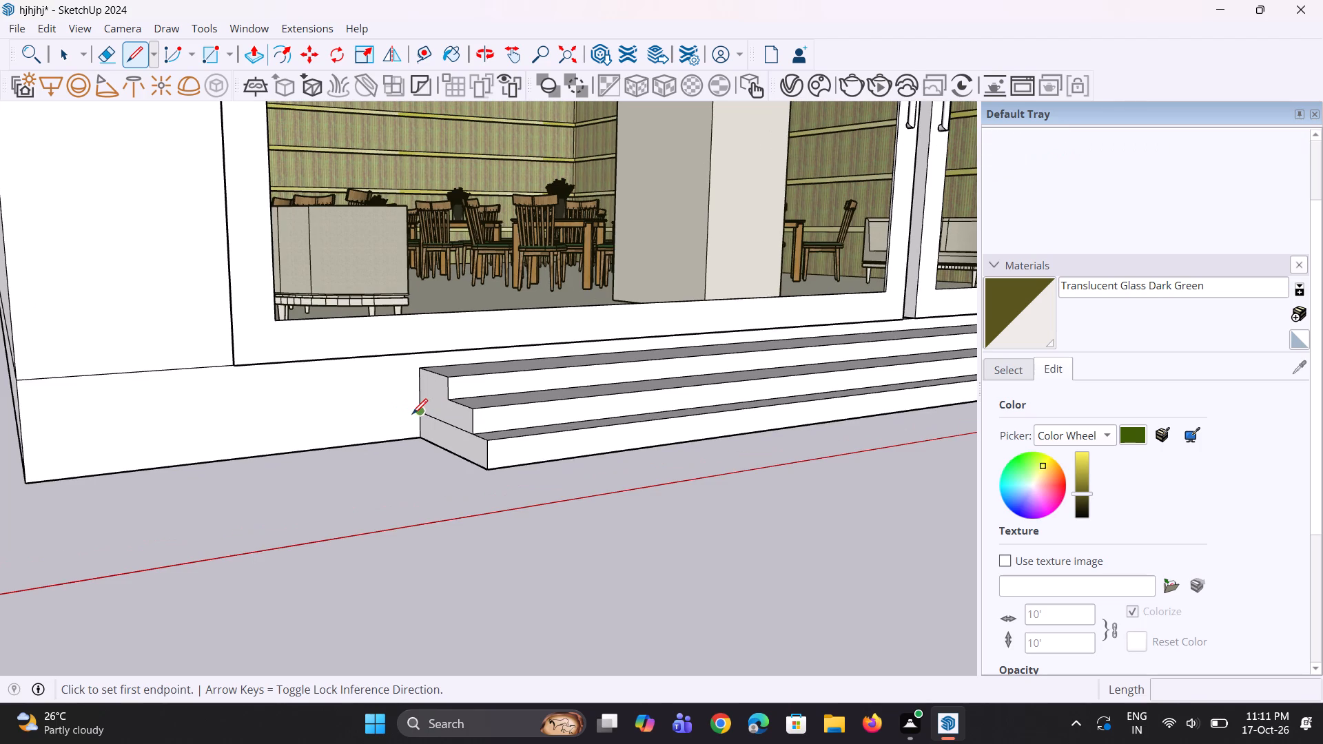
pyautogui.click(412, 414)
pyautogui.press('Escape')
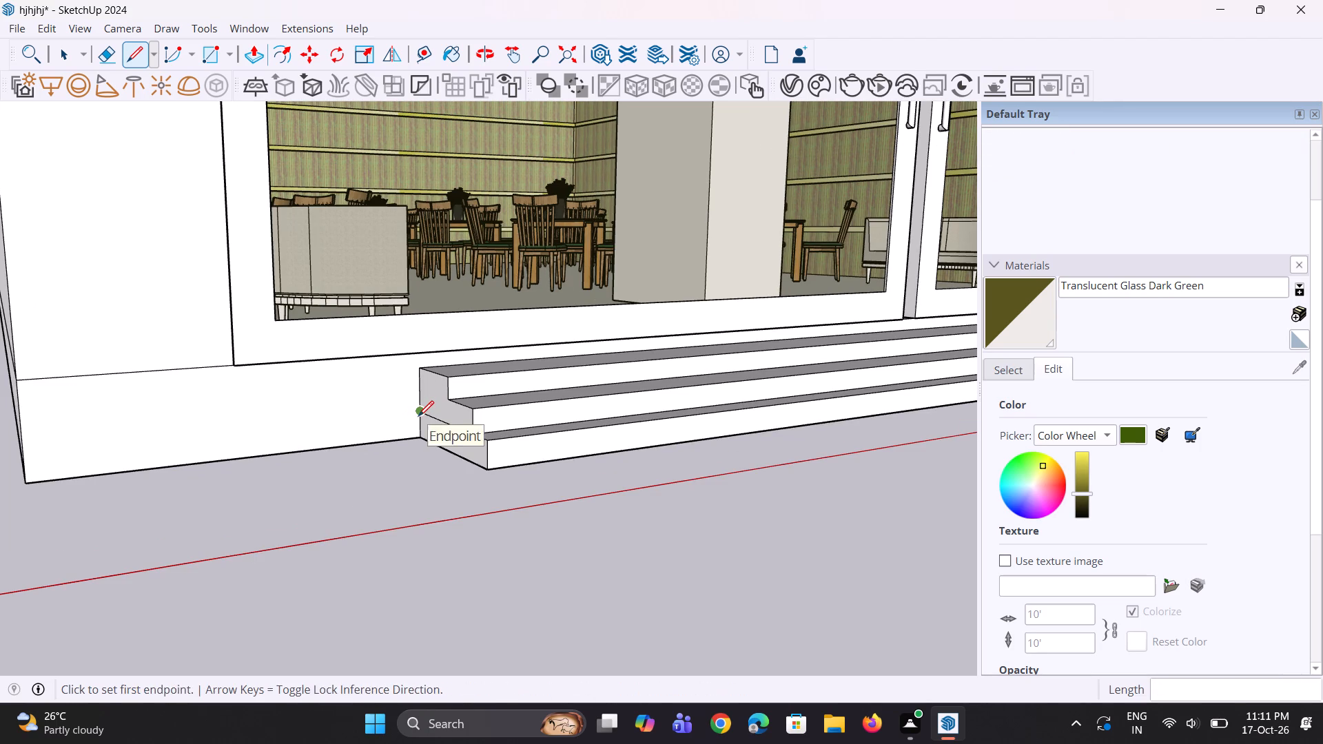
pyautogui.click(418, 416)
pyautogui.scroll(-5, 360, 416)
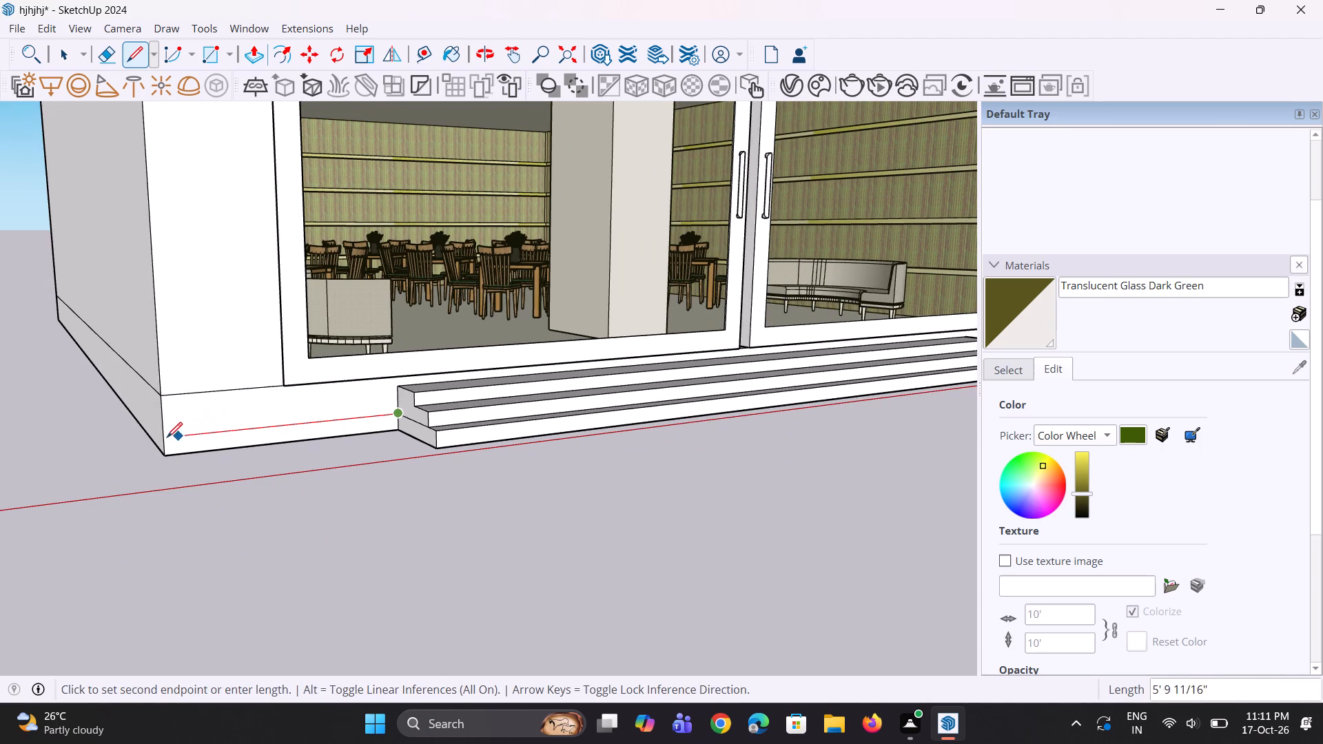
pyautogui.click(167, 437)
pyautogui.press('p')
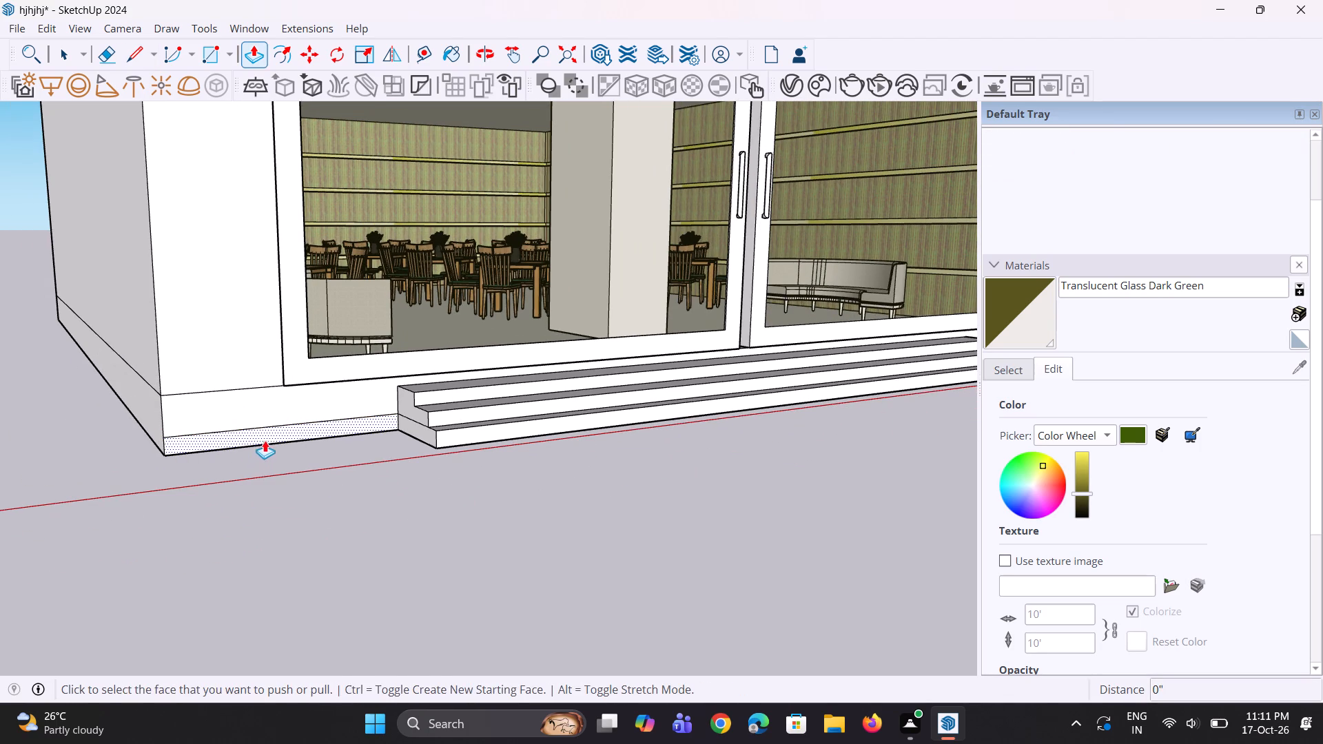
pyautogui.click(266, 437)
pyautogui.click(447, 439)
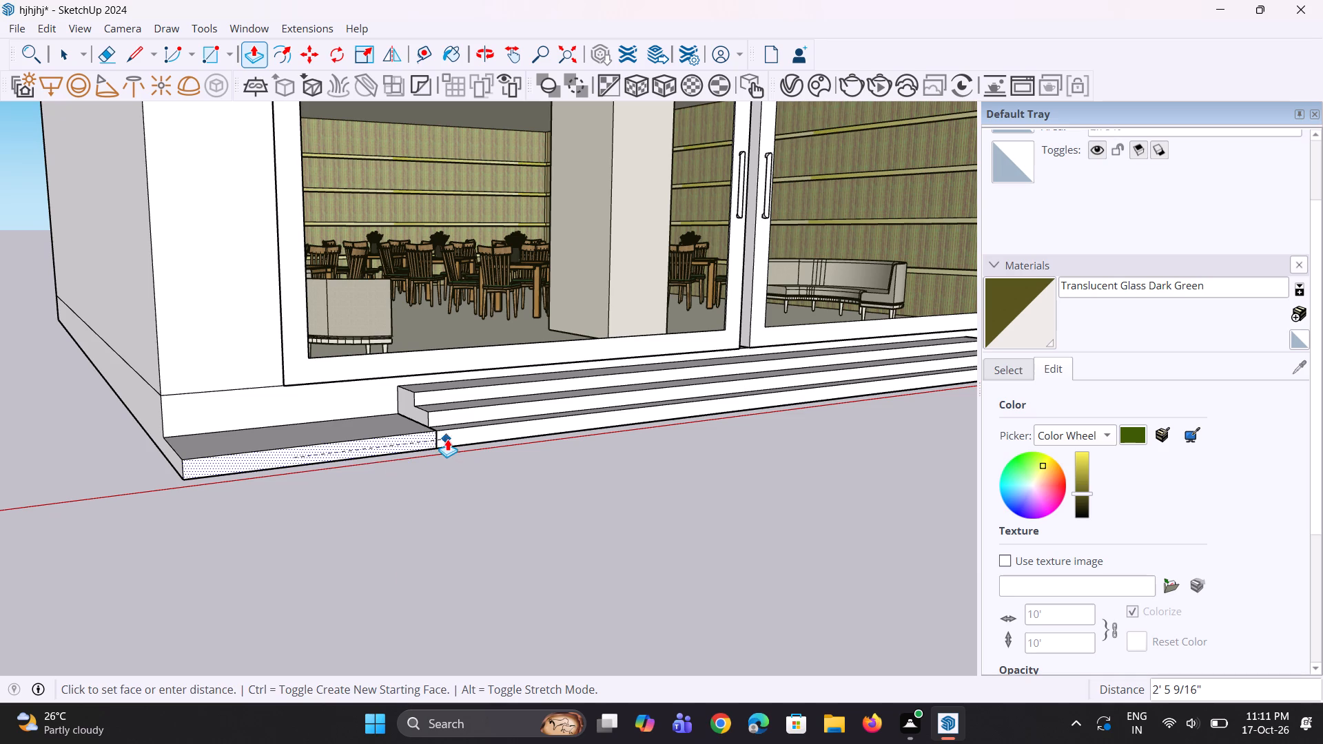
# Push/Pull the underside of the projecting tall block beside the restaurant down to the level of the building's base.
pyautogui.scroll(-6, 330, 477)
pyautogui.scroll(1, 340, 475)
pyautogui.moveTo(341, 475); pyautogui.dragTo(274, 477, button='middle')
pyautogui.scroll(-12, 278, 476)
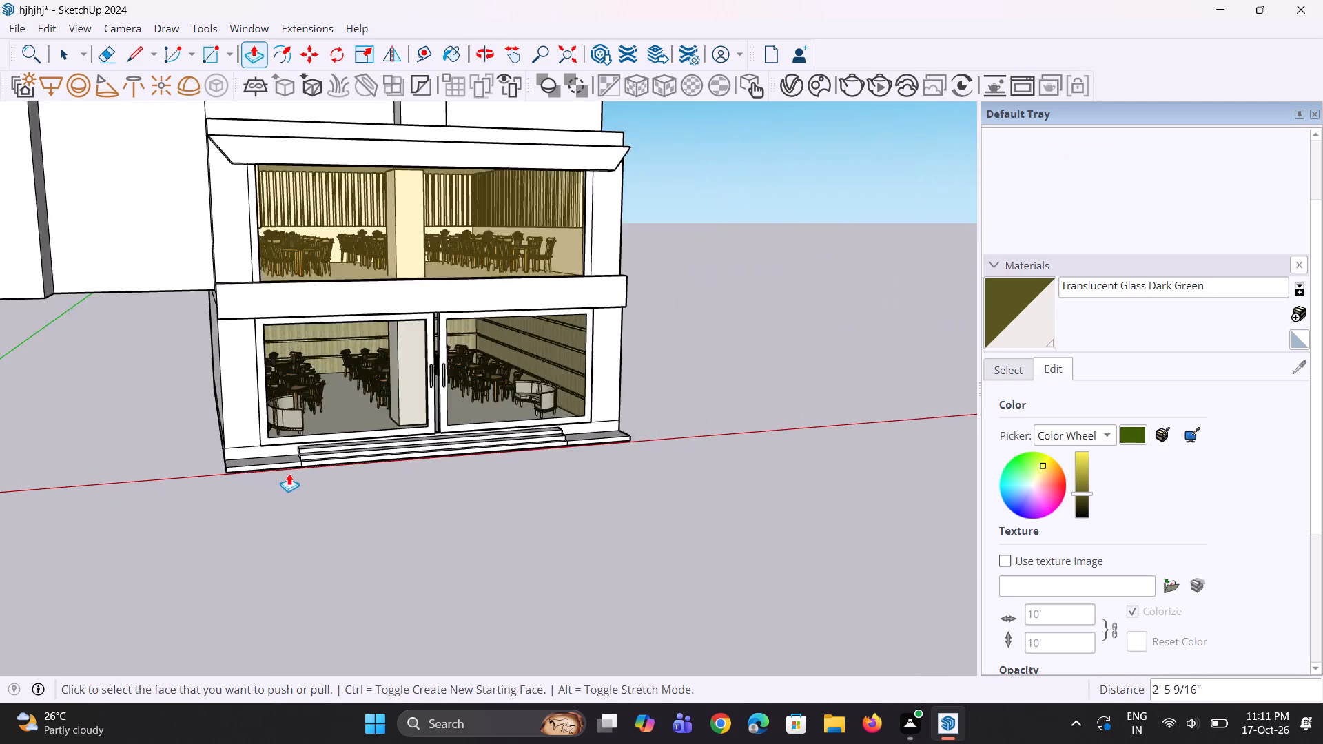
pyautogui.scroll(-5, 289, 473)
pyautogui.moveTo(169, 475); pyautogui.dragTo(205, 499, button='middle')
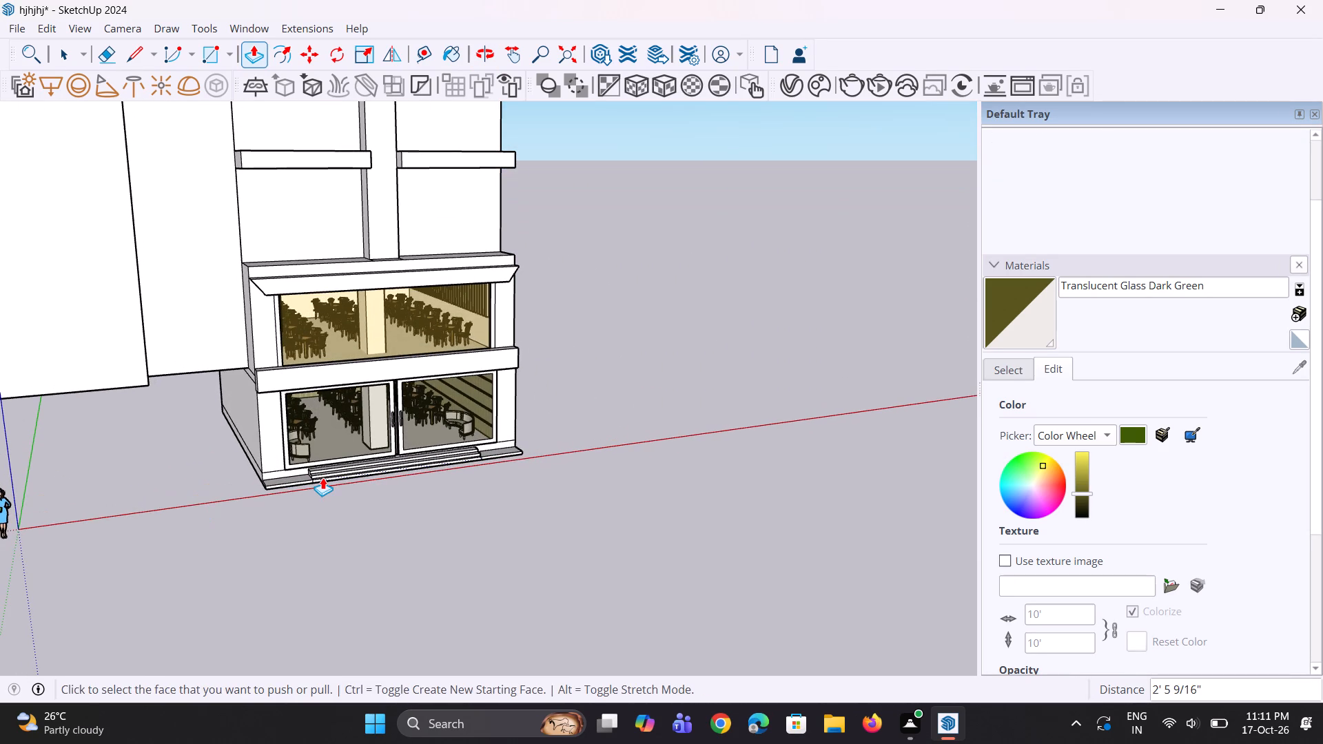
pyautogui.scroll(-2, 327, 477)
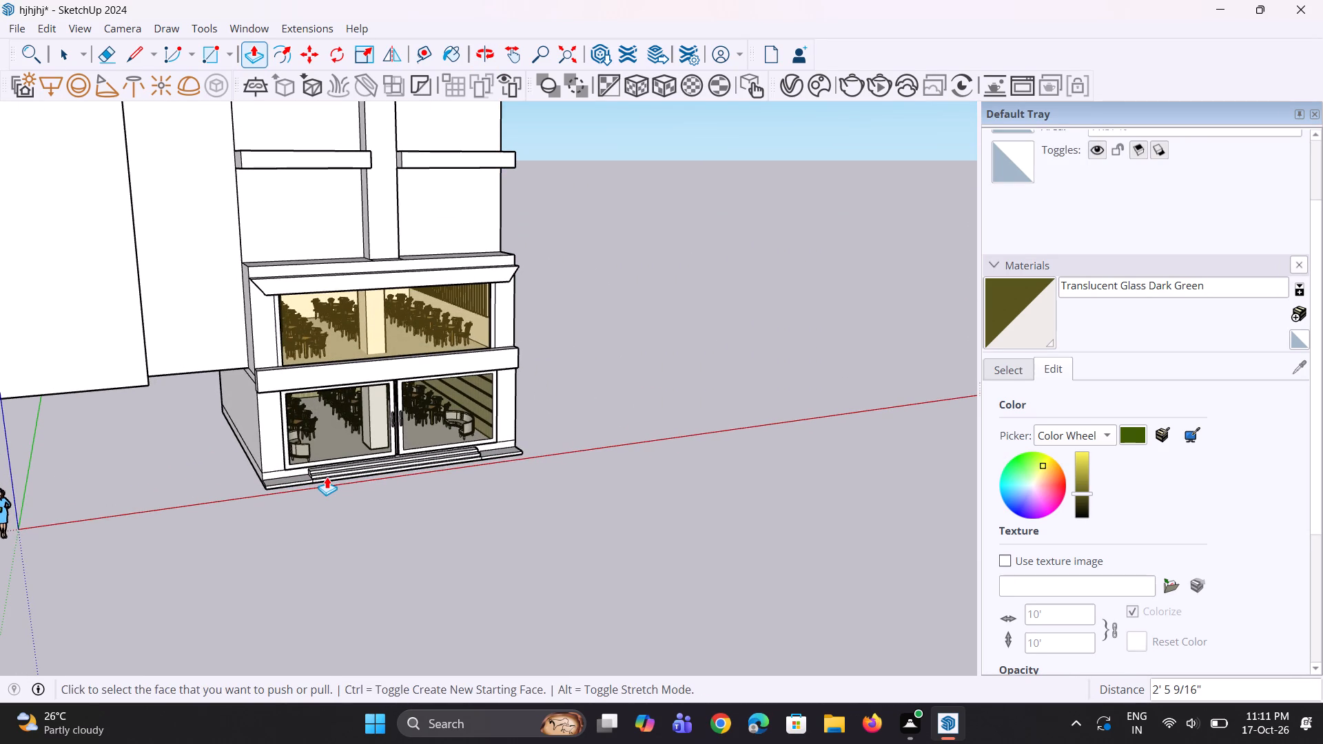
pyautogui.moveTo(147, 409); pyautogui.dragTo(210, 245, button='middle')
pyautogui.scroll(2, 152, 322)
pyautogui.click(152, 322)
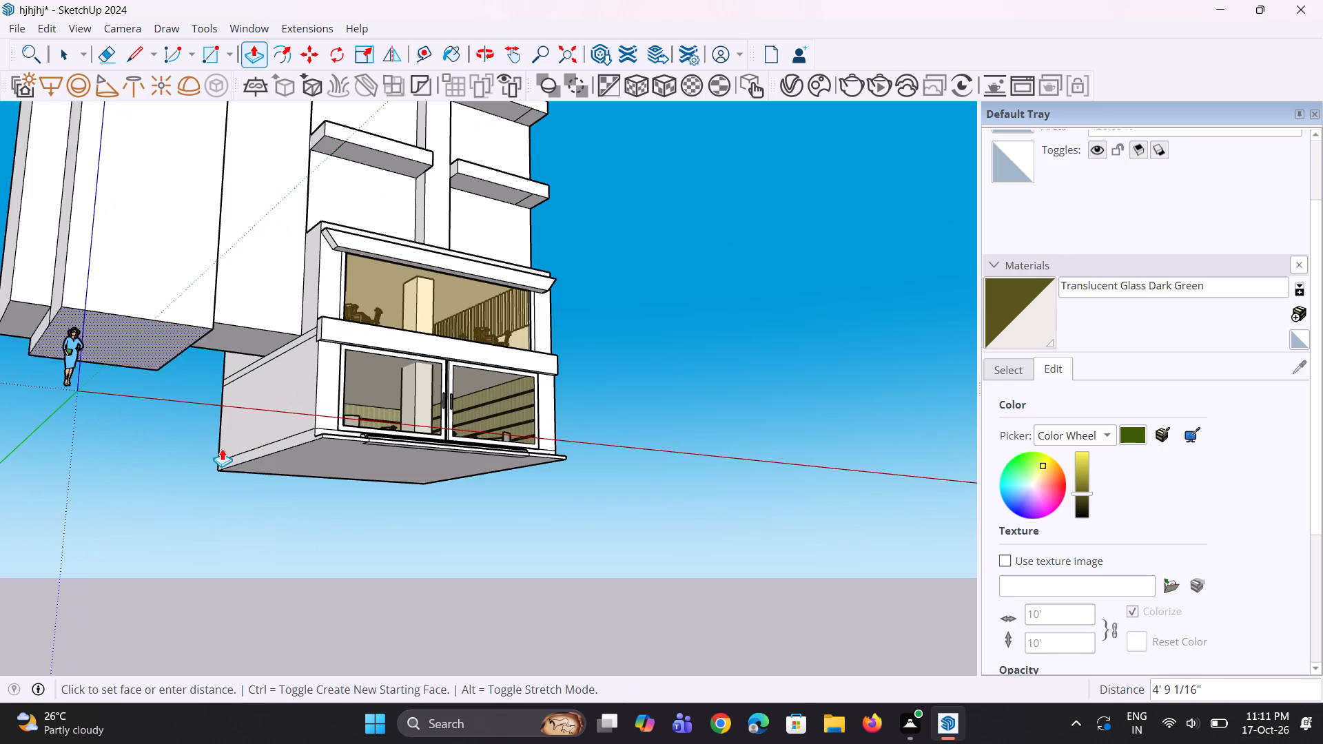
pyautogui.click(322, 443)
pyautogui.moveTo(322, 443); pyautogui.dragTo(264, 537, button='middle')
pyautogui.scroll(-5, 181, 436)
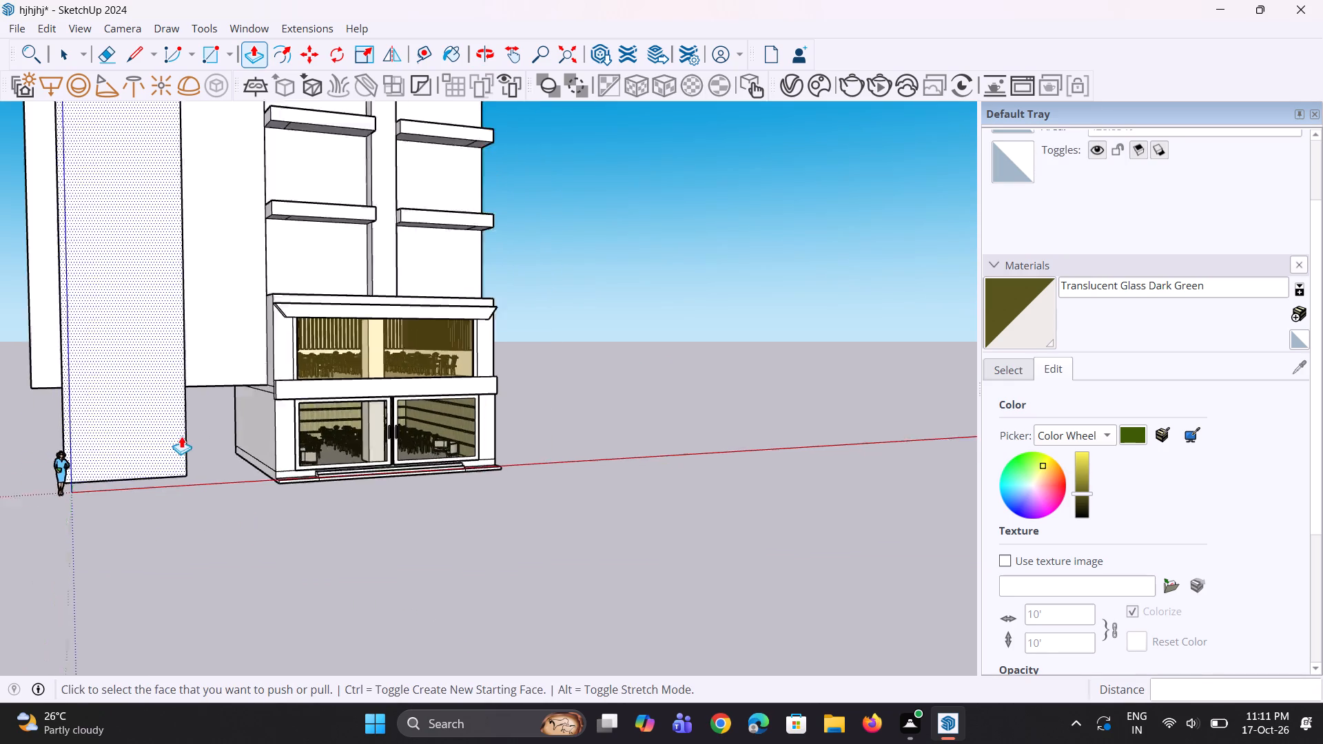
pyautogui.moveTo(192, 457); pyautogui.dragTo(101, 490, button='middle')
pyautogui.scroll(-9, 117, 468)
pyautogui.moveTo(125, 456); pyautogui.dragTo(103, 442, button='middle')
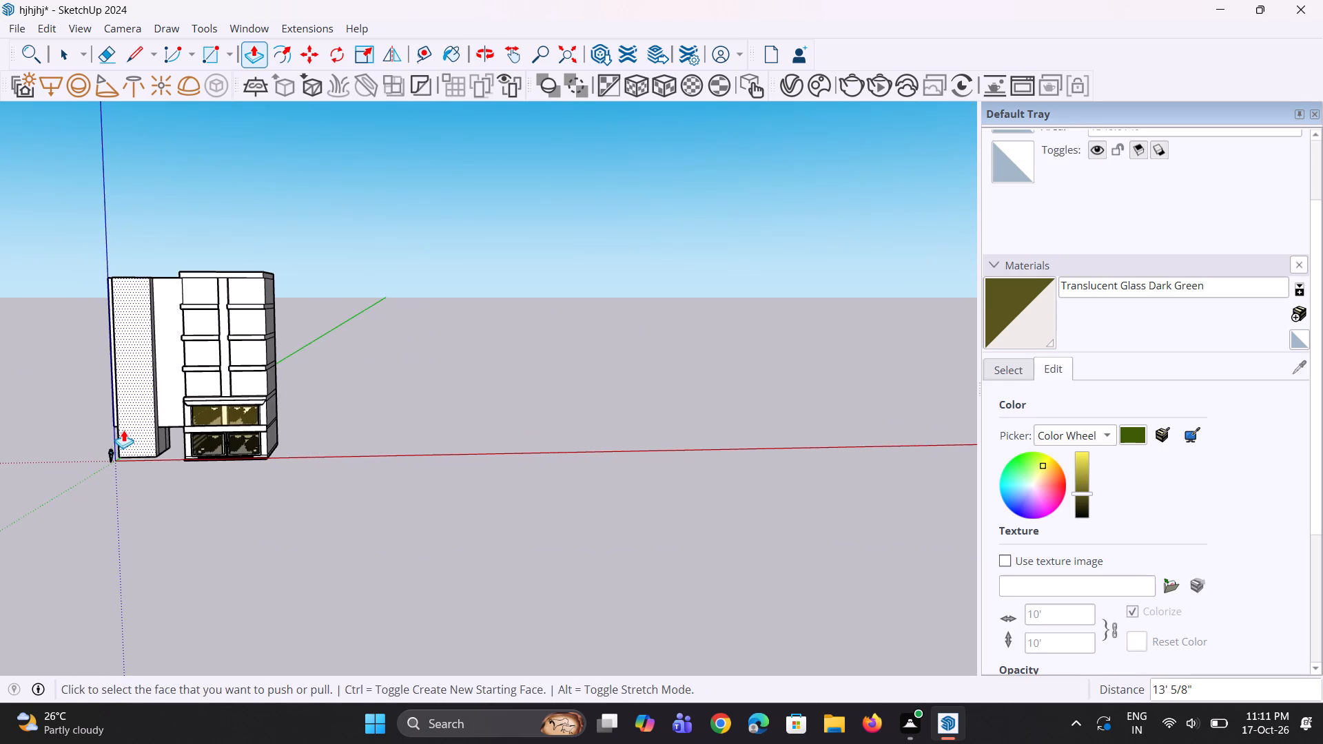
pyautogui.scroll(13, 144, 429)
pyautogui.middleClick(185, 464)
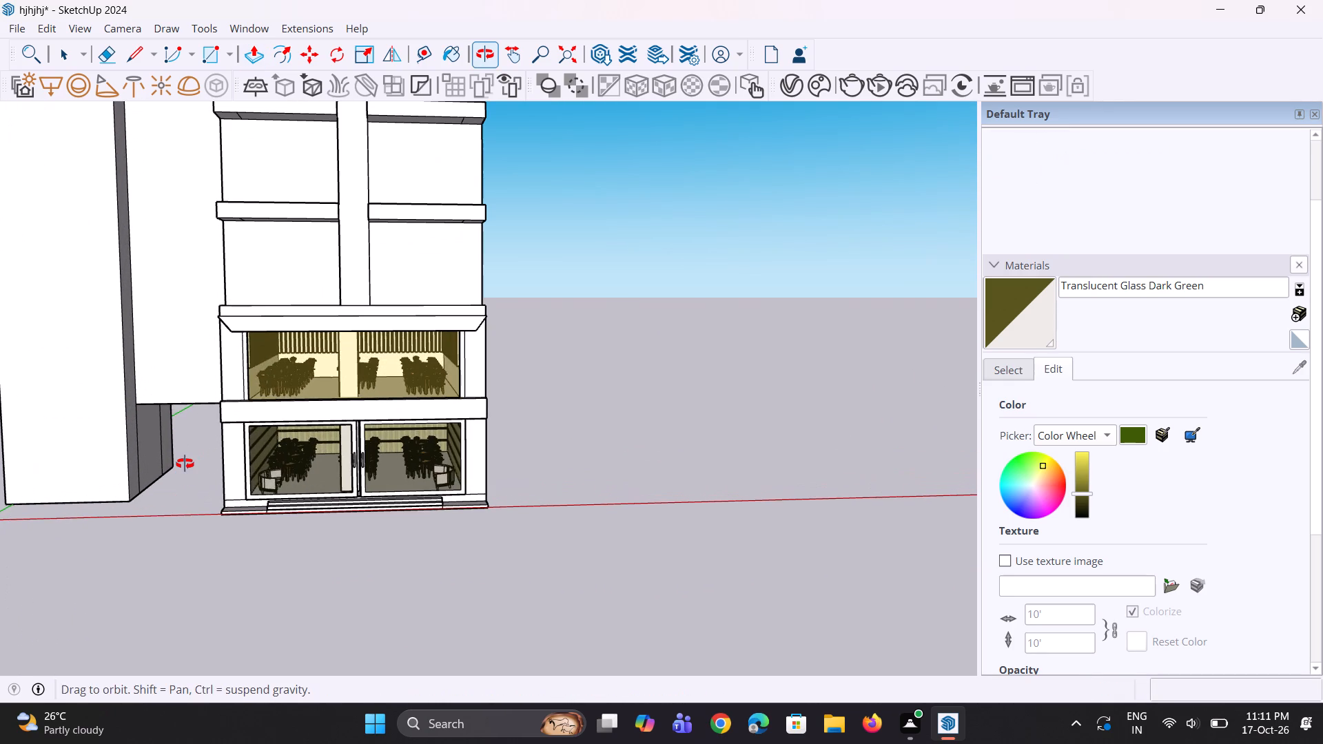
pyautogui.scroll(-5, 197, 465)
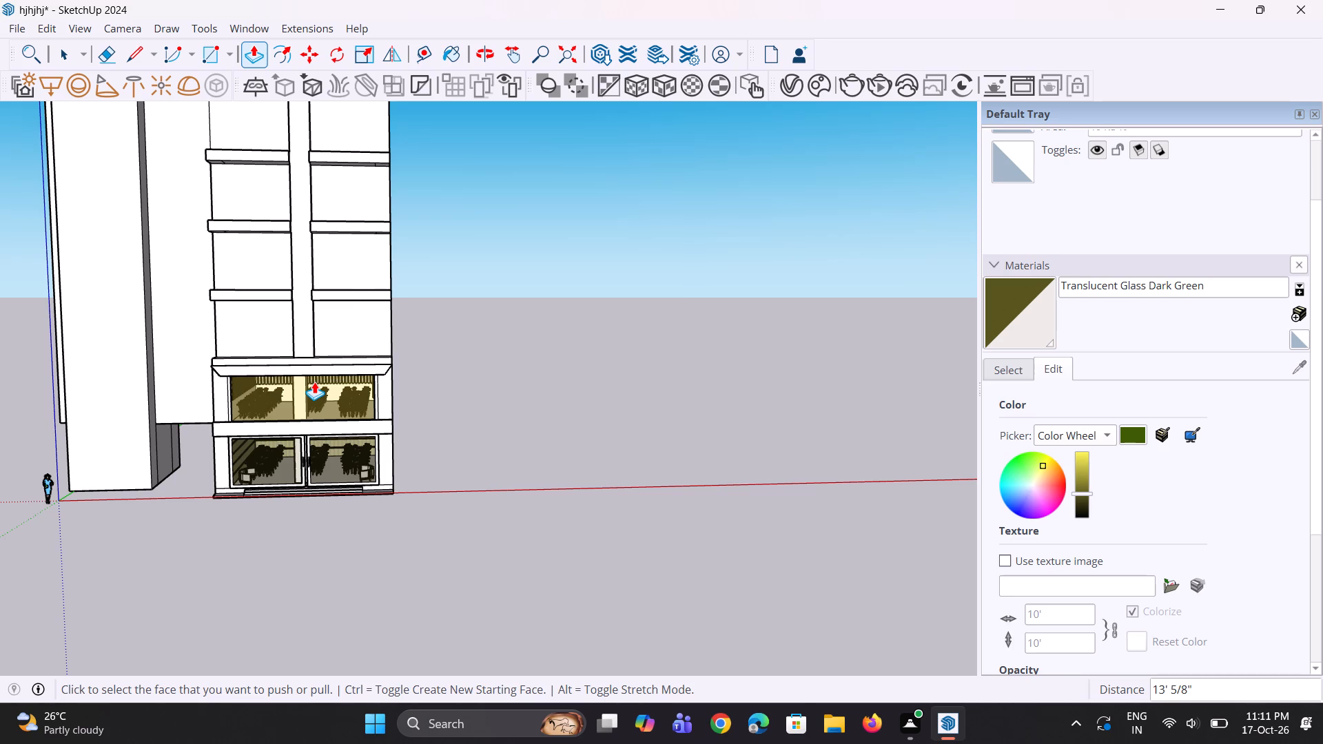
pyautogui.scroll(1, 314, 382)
# Push/Pull the end face of the band above the entrance 2' 10 13/16" toward the tall block, repeating it on the slab edge behind.
pyautogui.moveTo(183, 506); pyautogui.dragTo(291, 483, button='middle')
pyautogui.scroll(1, 236, 453)
pyautogui.scroll(1, 176, 442)
pyautogui.moveTo(176, 442); pyautogui.dragTo(176, 438, button='middle')
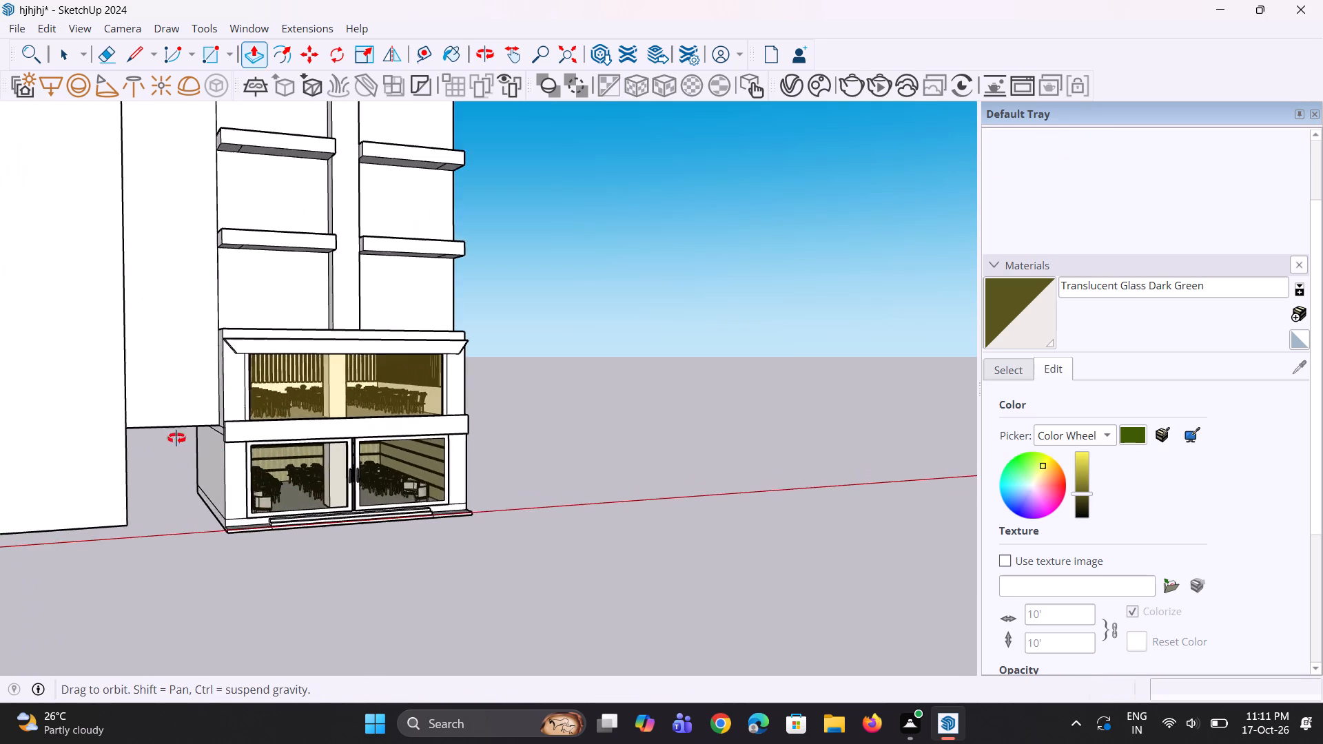
pyautogui.moveTo(176, 438); pyautogui.dragTo(204, 331, button='middle')
pyautogui.scroll(3, 198, 396)
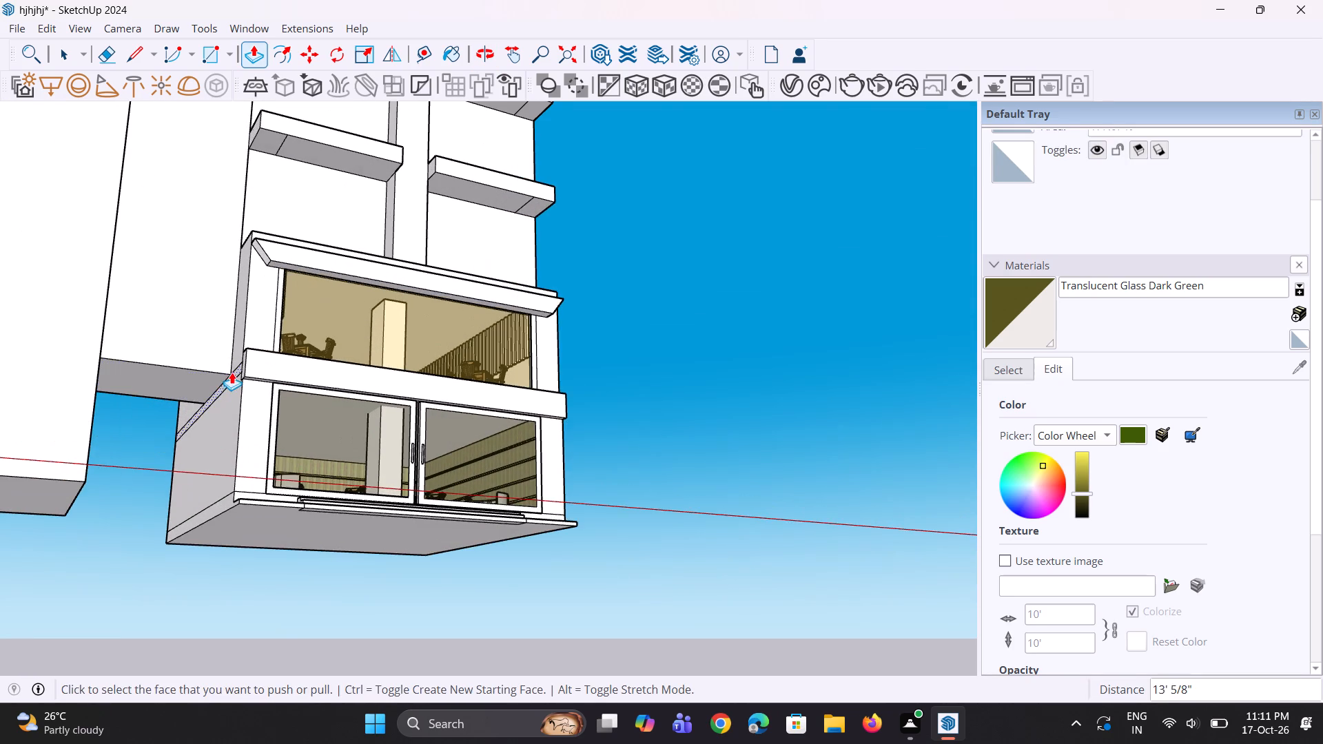
pyautogui.moveTo(230, 373); pyautogui.dragTo(248, 444, button='middle')
pyautogui.scroll(3, 256, 429)
pyautogui.click(253, 415)
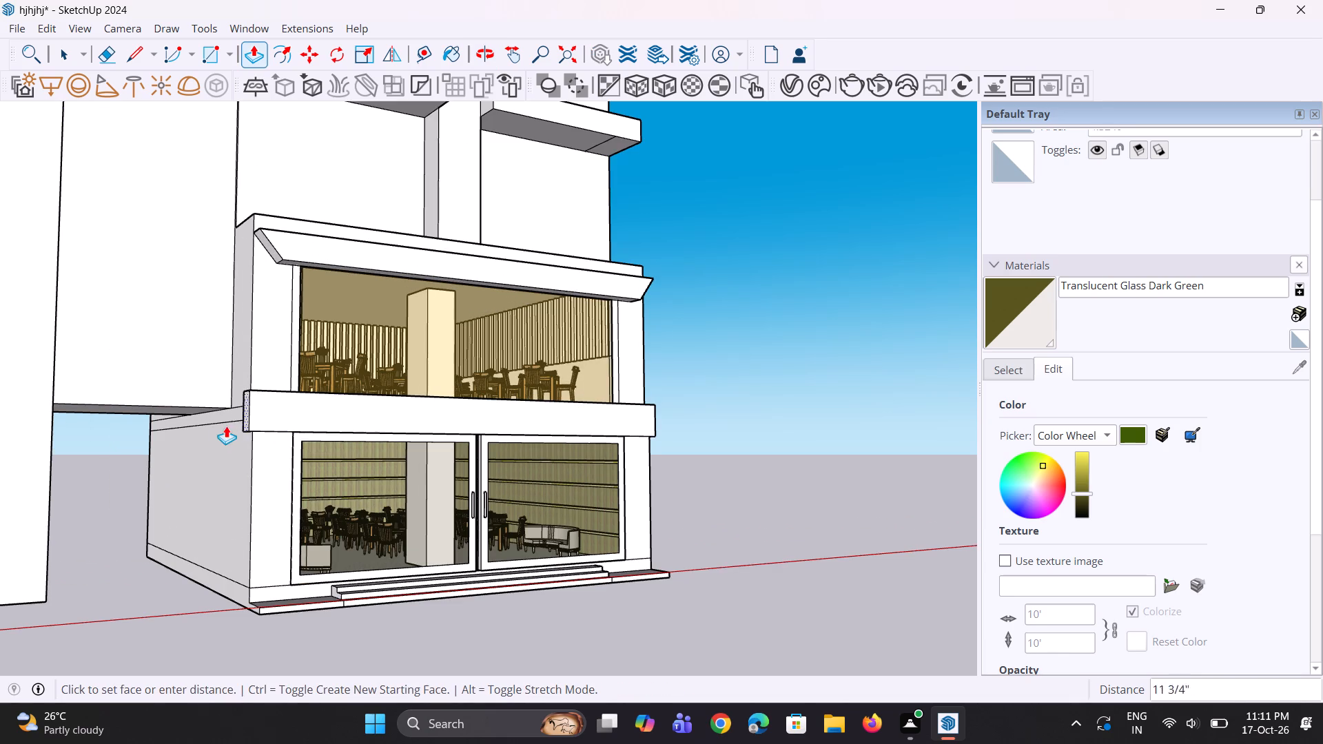
pyautogui.click(212, 431)
pyautogui.moveTo(219, 449); pyautogui.dragTo(284, 524, button='middle')
pyautogui.scroll(2, 234, 499)
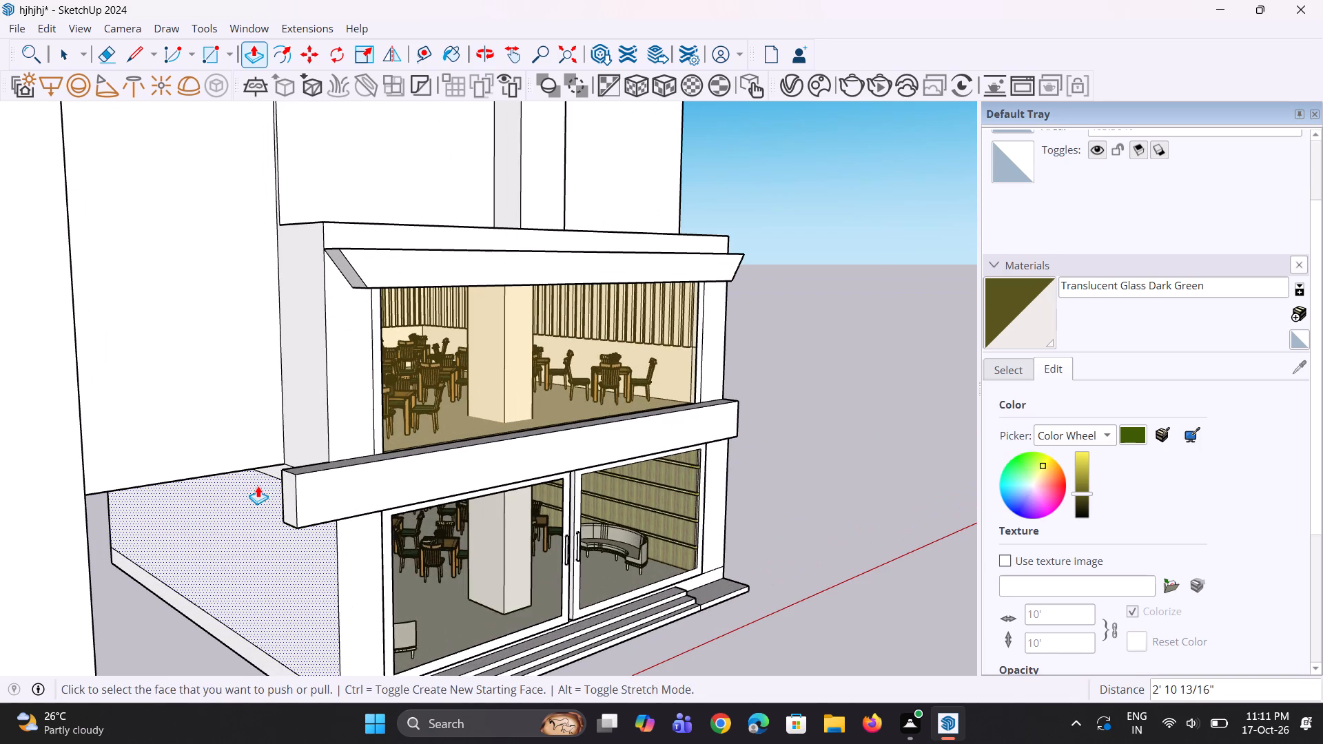
pyautogui.doubleClick(278, 473)
# Pull the tall block's lower side wall beneath the connecting block 13' across to the restaurant's ground-floor side wall.
pyautogui.moveTo(267, 508); pyautogui.dragTo(250, 506, button='middle')
pyautogui.scroll(-4, 249, 500)
pyautogui.moveTo(251, 511); pyautogui.dragTo(183, 499, button='middle')
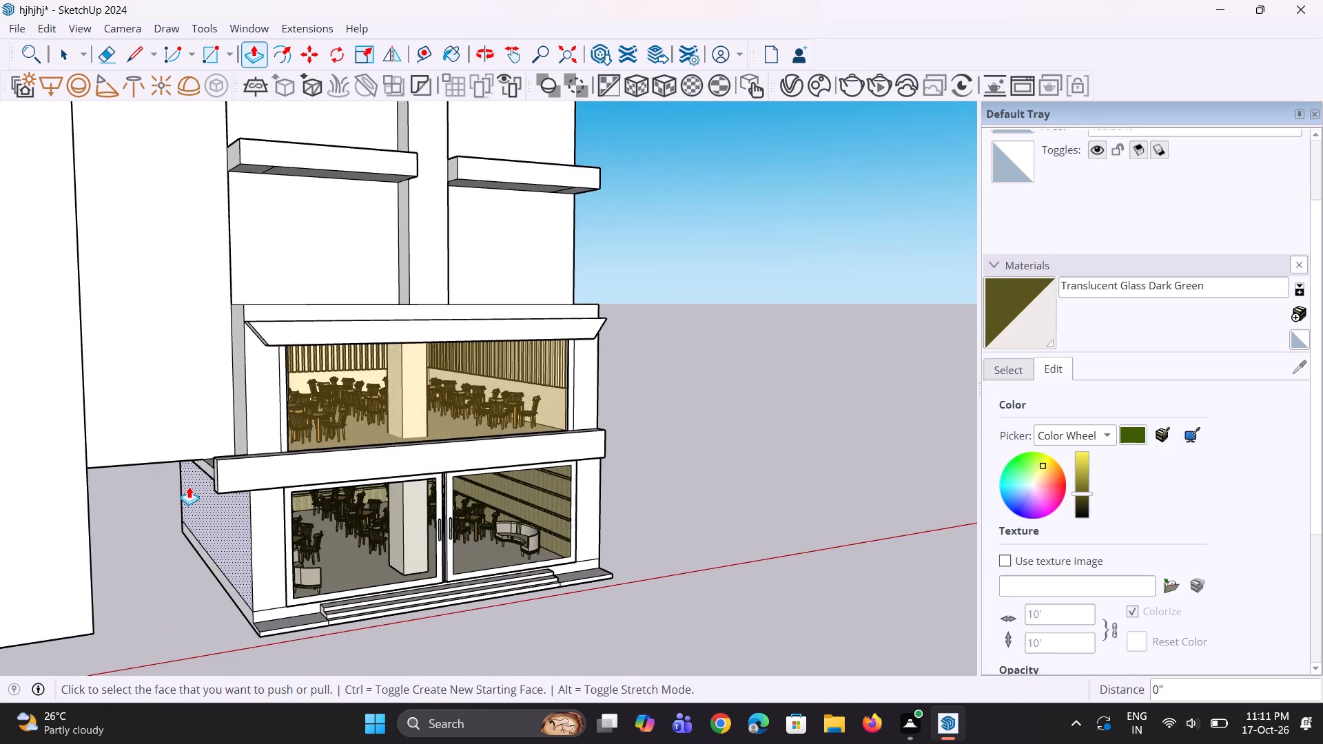
pyautogui.scroll(-4, 189, 486)
pyautogui.moveTo(189, 486); pyautogui.dragTo(109, 462, button='middle')
pyautogui.scroll(2, 132, 486)
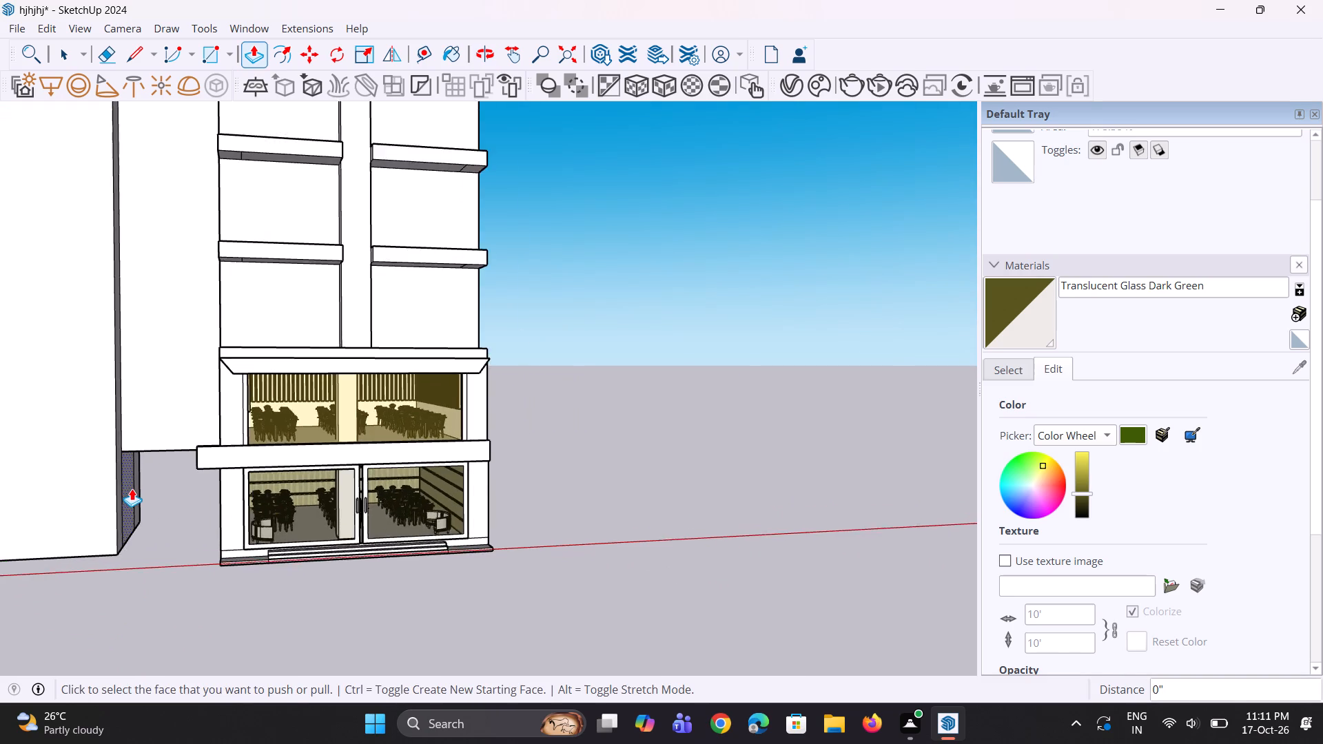
pyautogui.scroll(1, 132, 488)
pyautogui.click(132, 489)
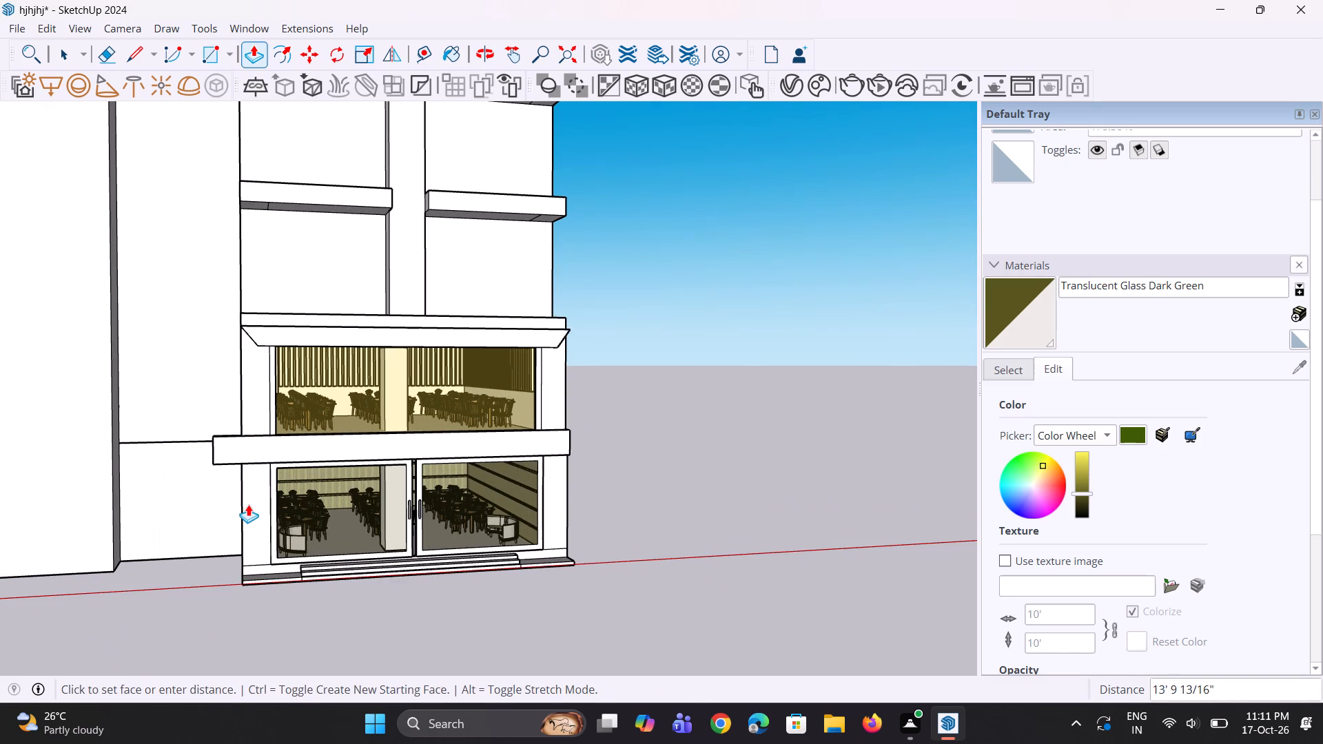
pyautogui.click(246, 504)
# Push/Pull the underside of the rear block behind the tall block down 13' 5/8" to the level of the building's base.
pyautogui.scroll(-11, 263, 505)
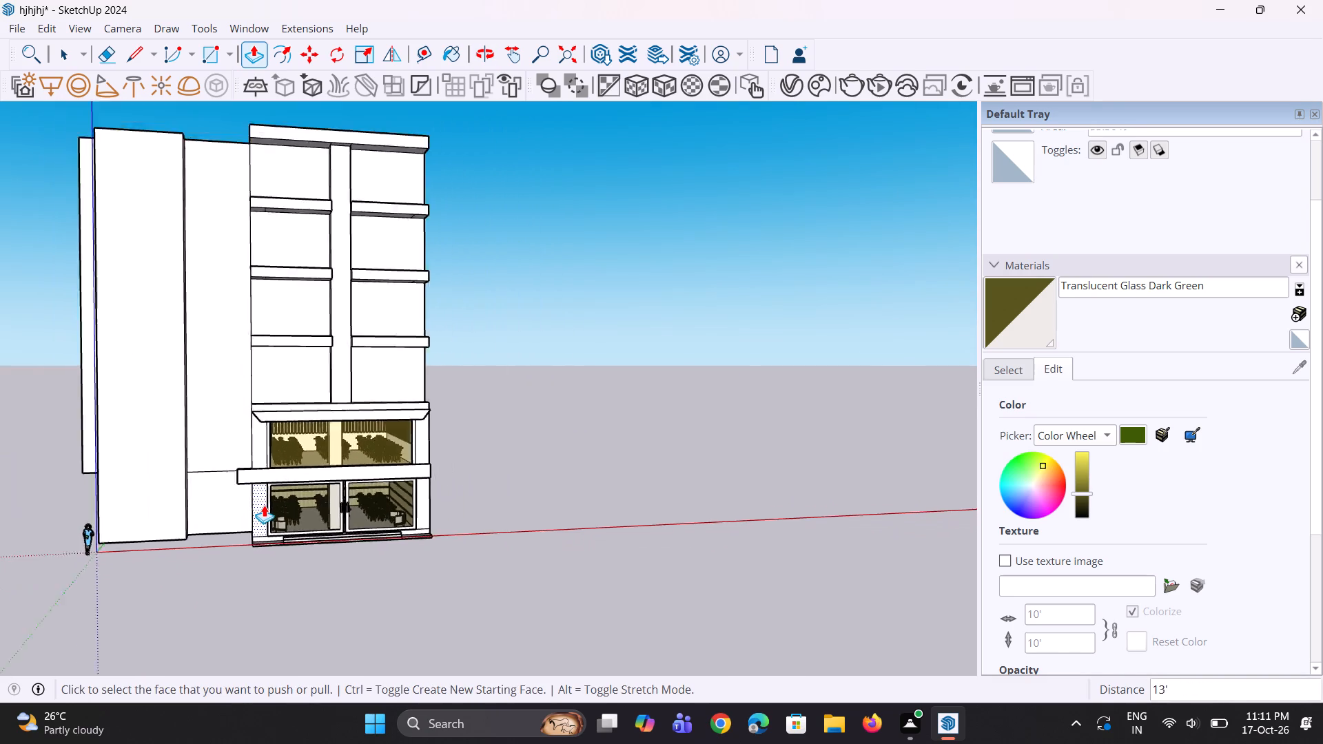
pyautogui.scroll(10, 135, 495)
pyautogui.moveTo(135, 492); pyautogui.dragTo(151, 474, button='middle')
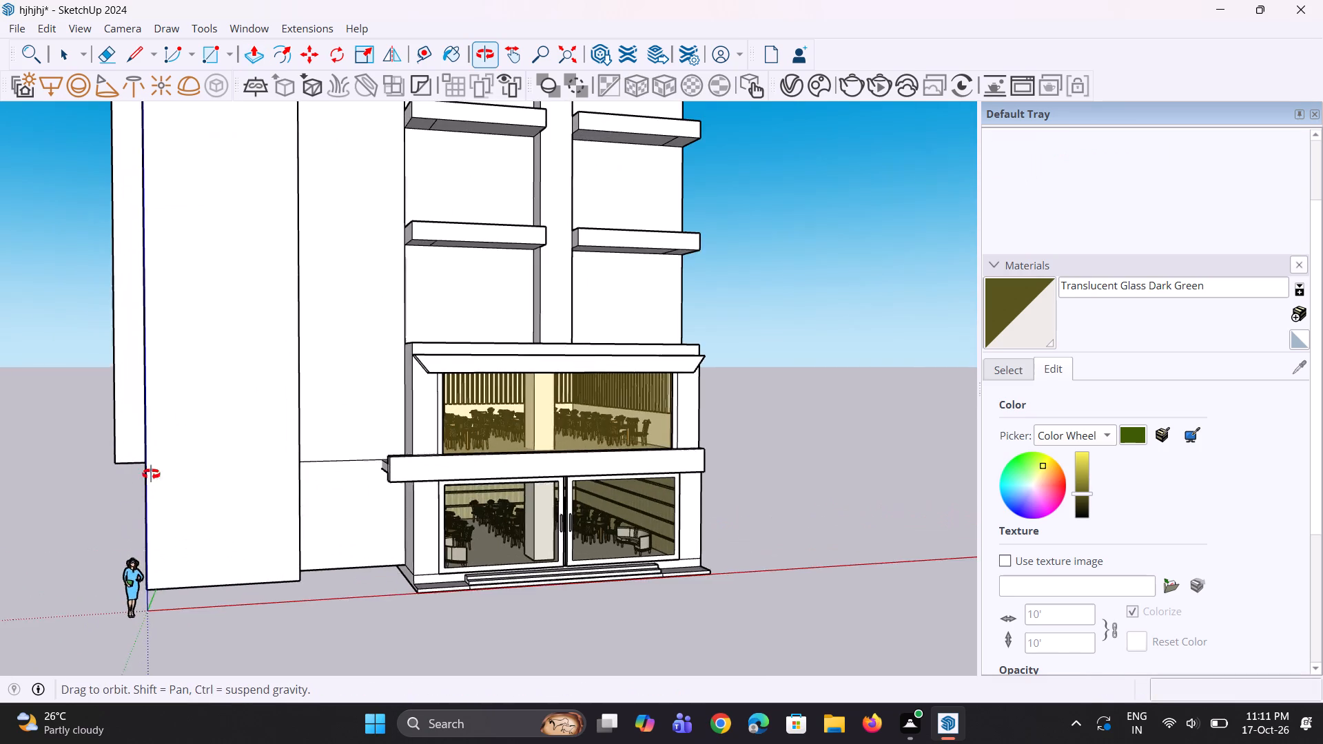
pyautogui.moveTo(151, 474); pyautogui.dragTo(192, 416, button='middle')
pyautogui.click(144, 420)
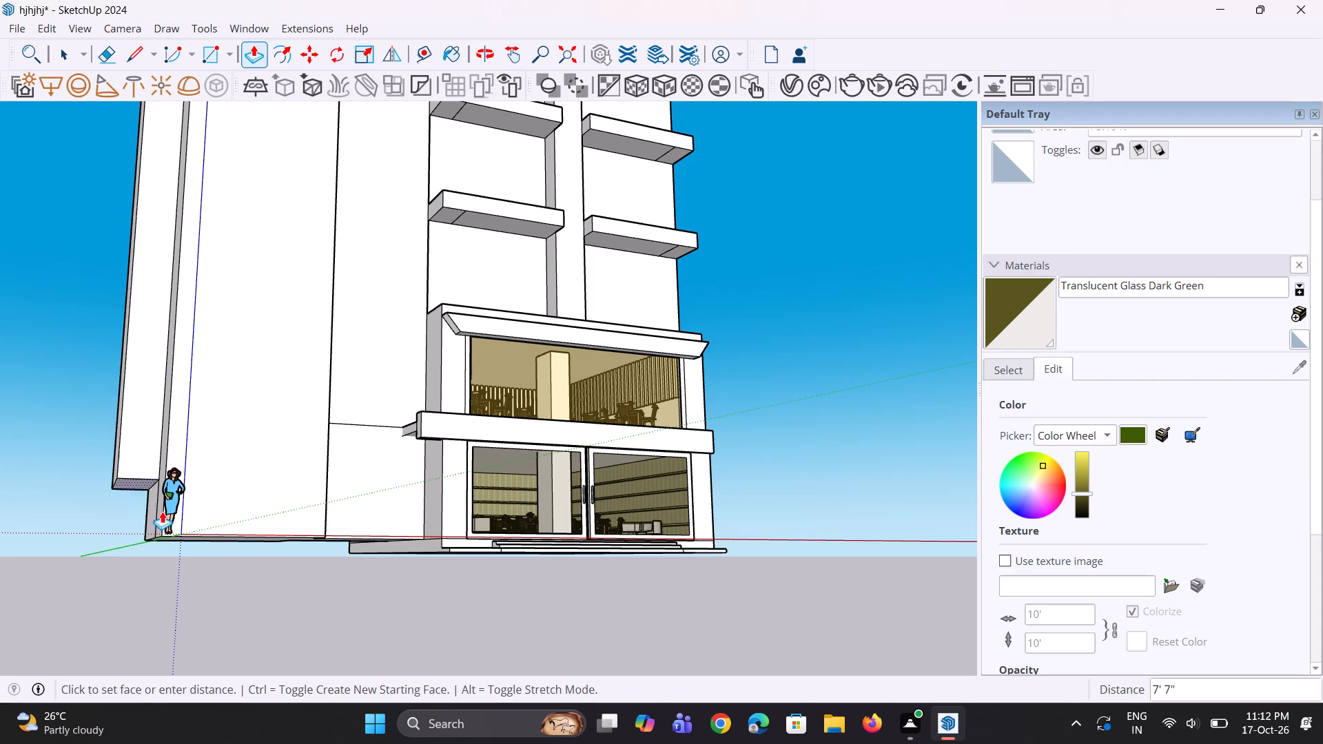
pyautogui.click(208, 536)
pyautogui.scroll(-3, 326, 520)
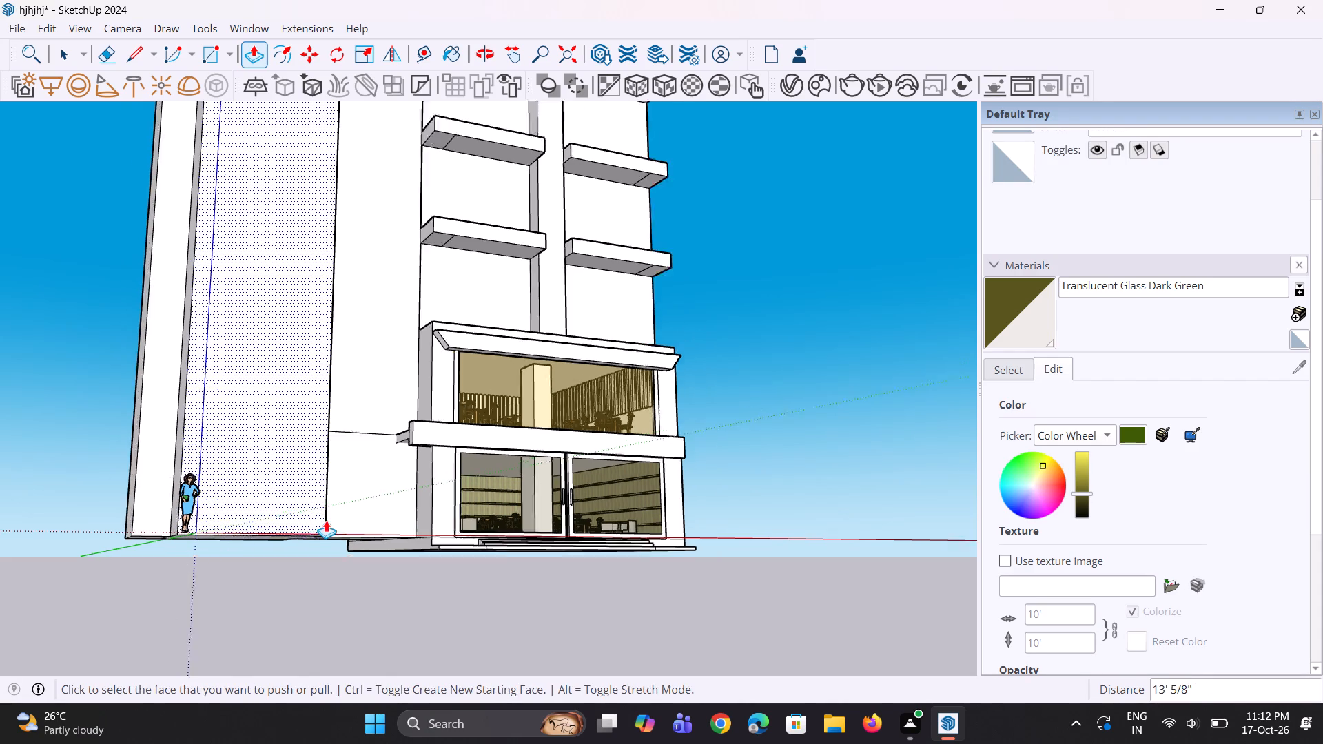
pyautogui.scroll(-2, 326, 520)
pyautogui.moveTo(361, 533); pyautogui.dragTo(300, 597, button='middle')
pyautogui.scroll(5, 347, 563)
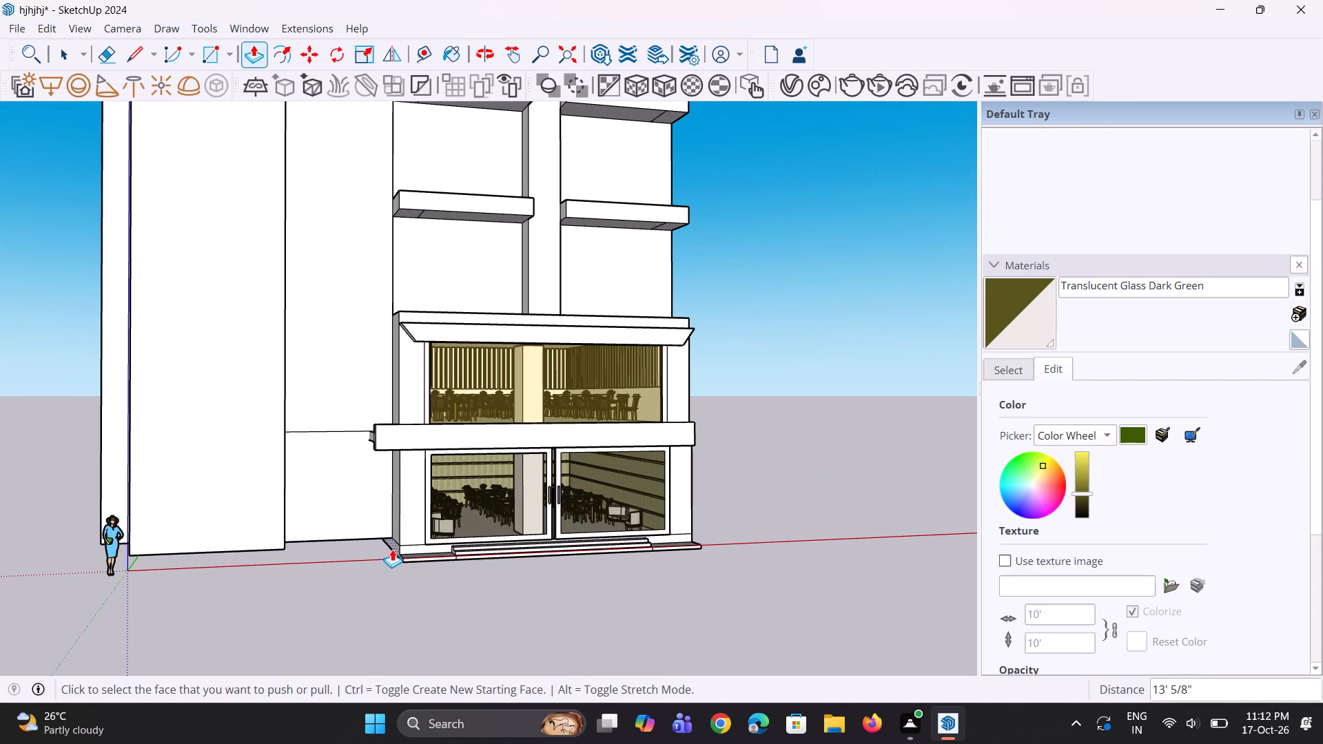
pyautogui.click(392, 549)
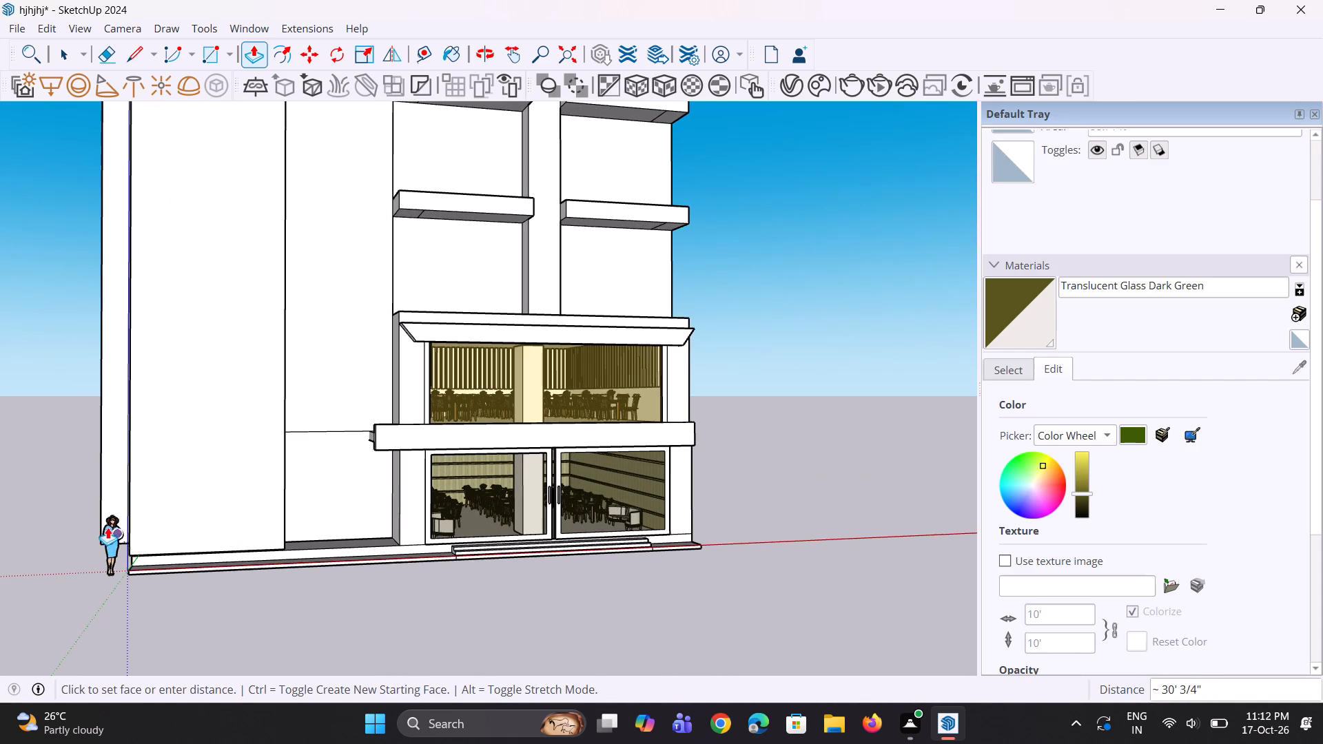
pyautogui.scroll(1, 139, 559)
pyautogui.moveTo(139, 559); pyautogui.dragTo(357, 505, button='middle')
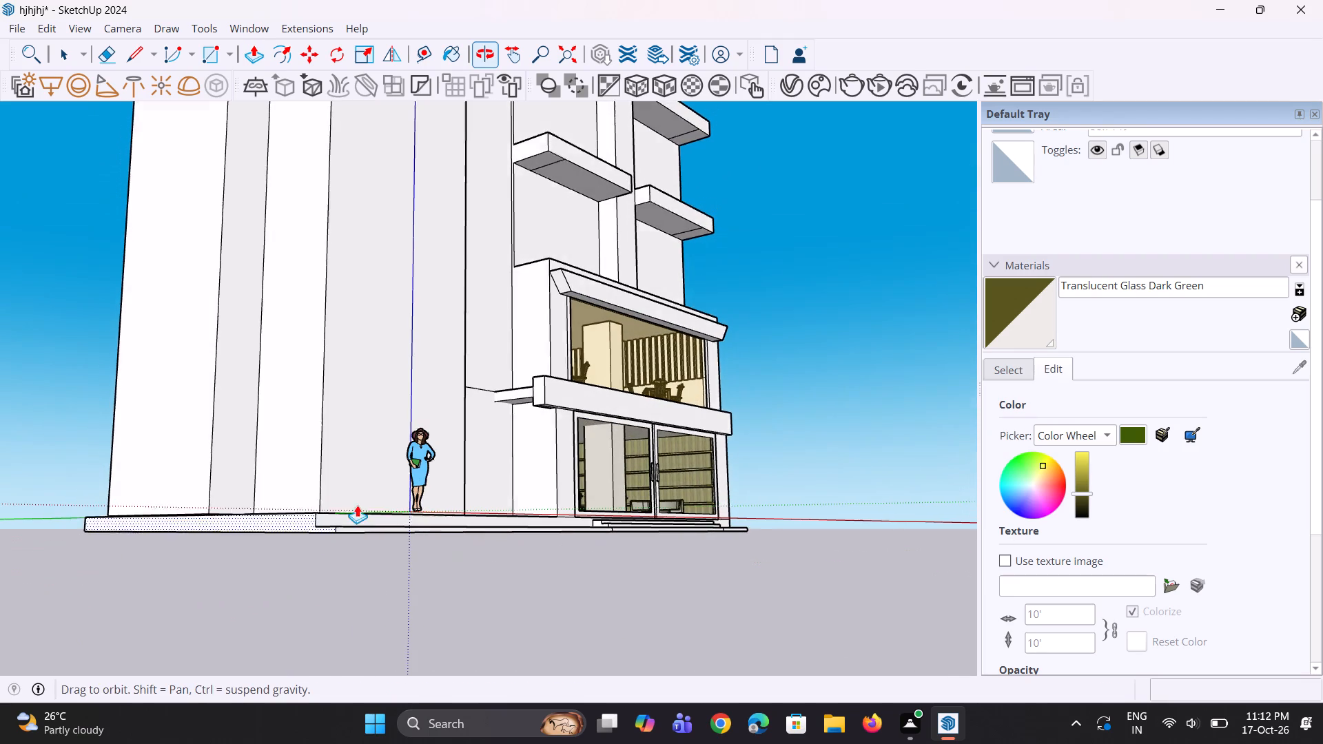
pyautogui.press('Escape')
# Pull the joined end face of the plinth and lowest step 33' 8" along the façade, past the tall block's far side.
pyautogui.moveTo(462, 574); pyautogui.dragTo(454, 620, button='middle')
pyautogui.scroll(14, 524, 577)
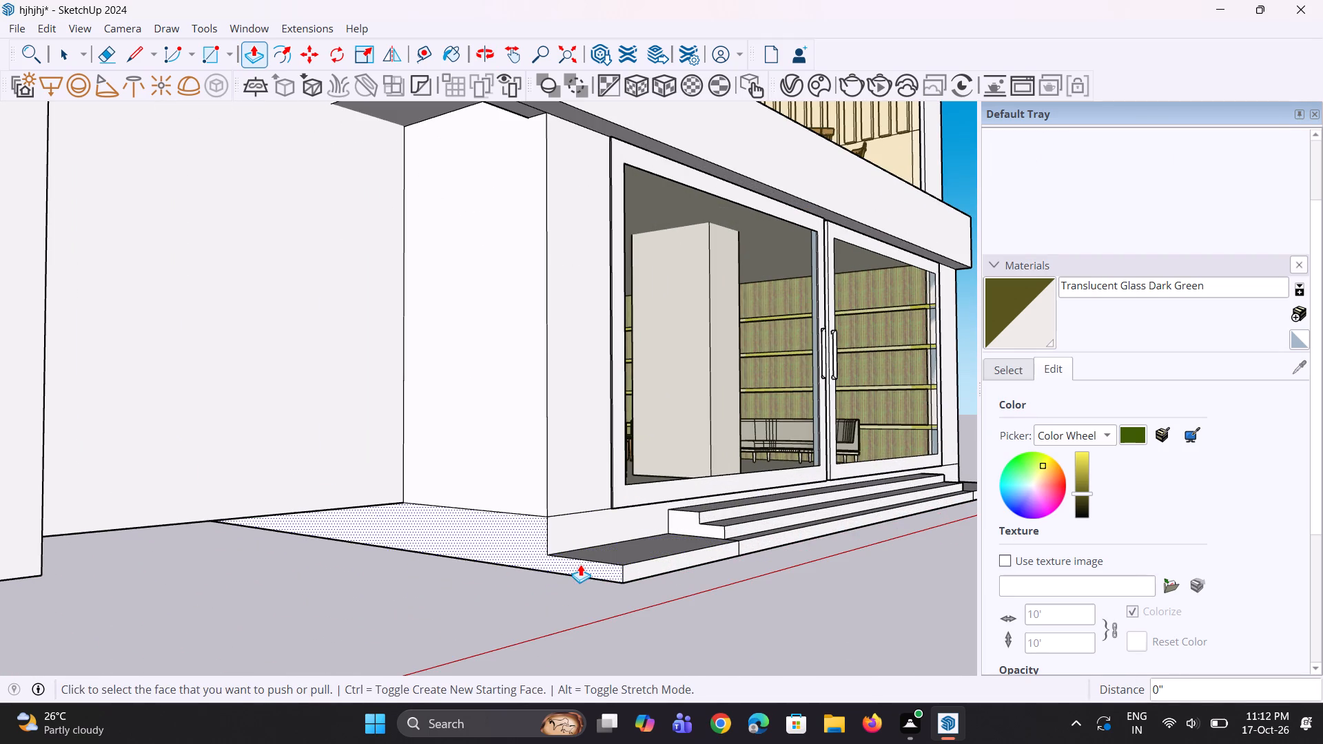
pyautogui.click(580, 564)
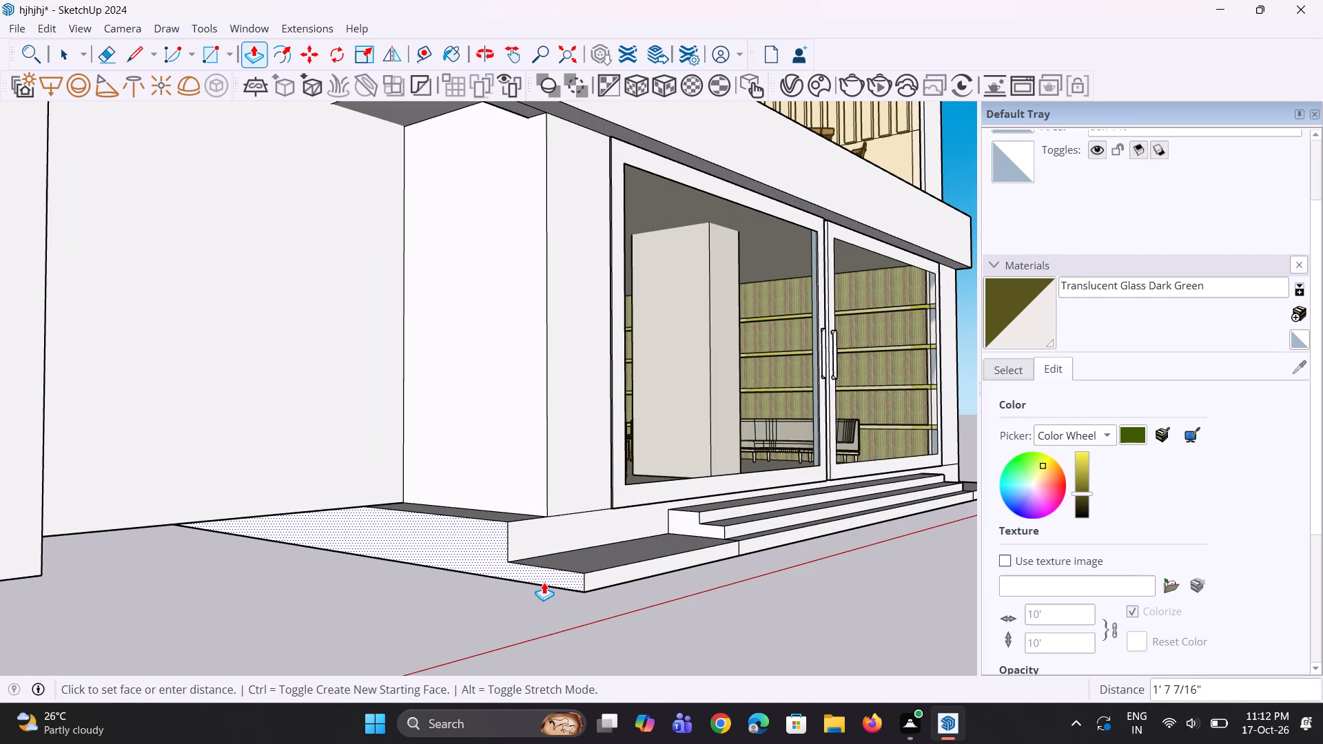
pyautogui.scroll(-20, 544, 582)
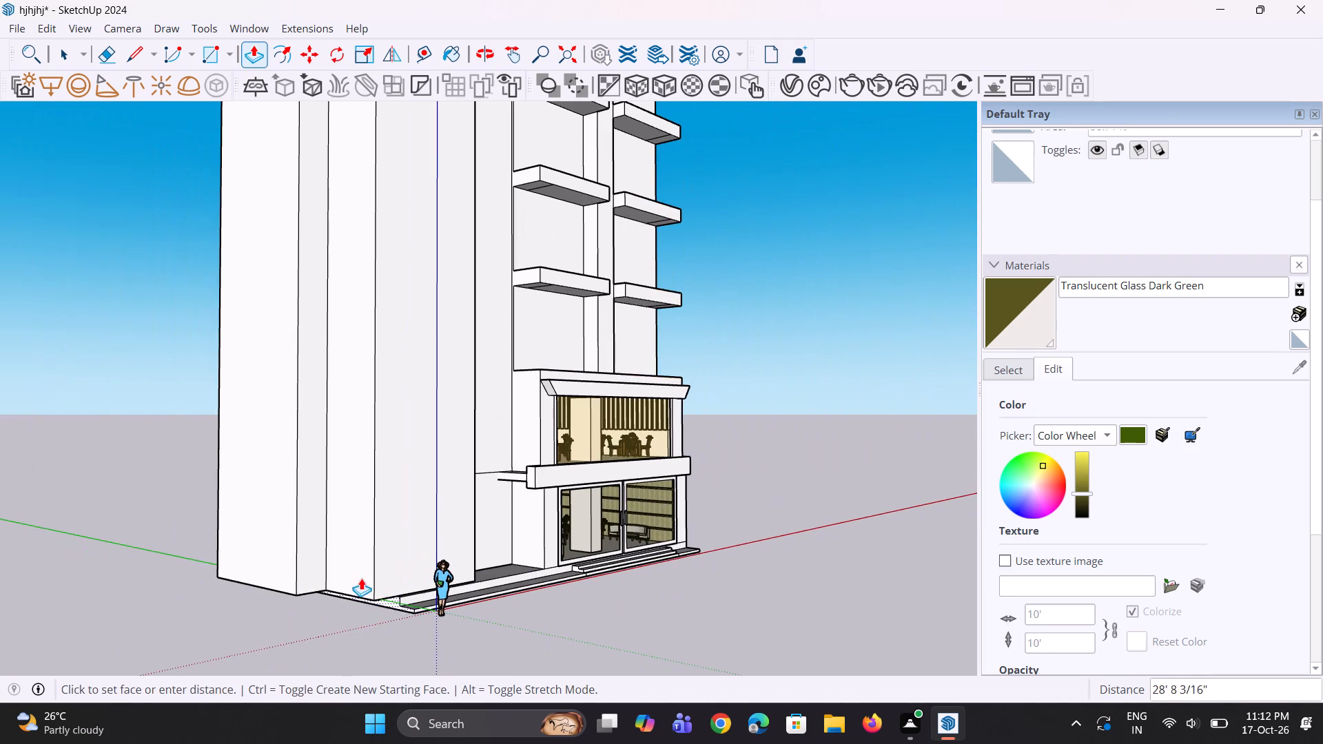
pyautogui.click(298, 570)
pyautogui.scroll(-3, 396, 608)
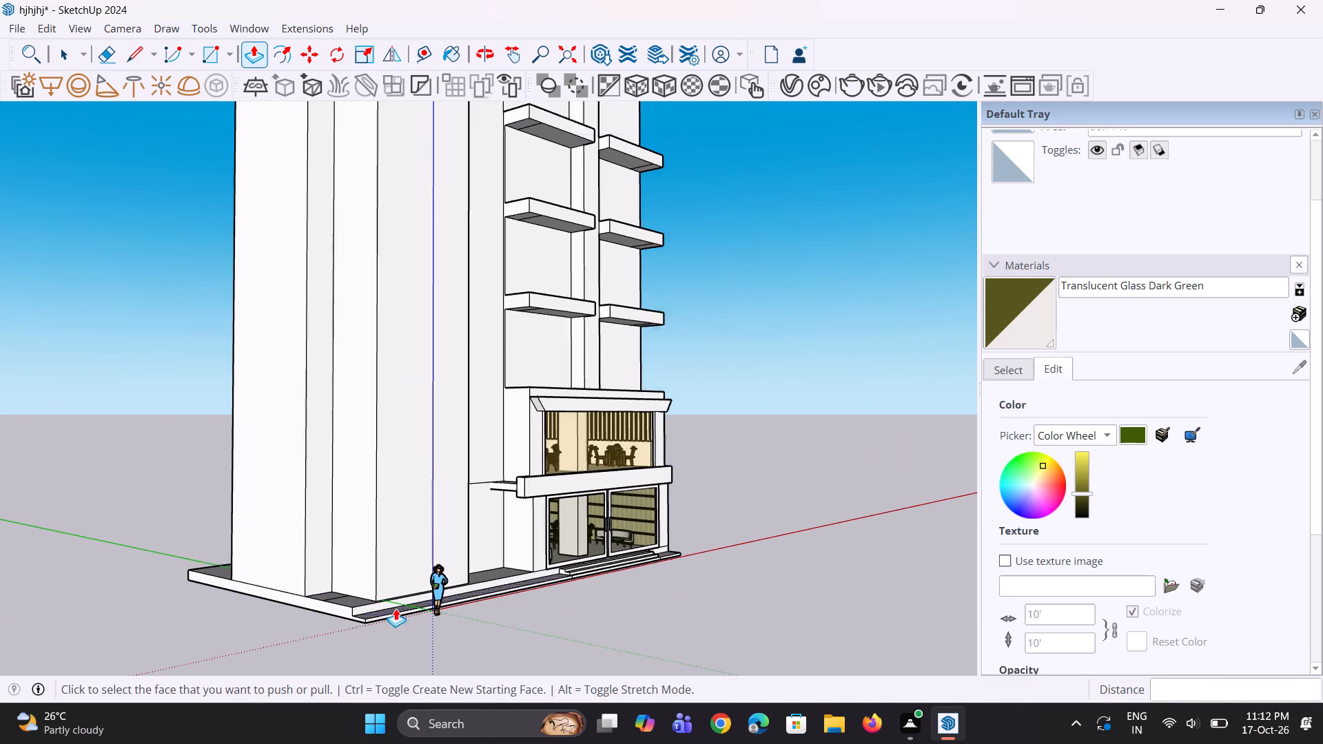
pyautogui.scroll(-1, 396, 608)
pyautogui.moveTo(393, 600); pyautogui.dragTo(356, 640, button='middle')
pyautogui.scroll(9, 509, 596)
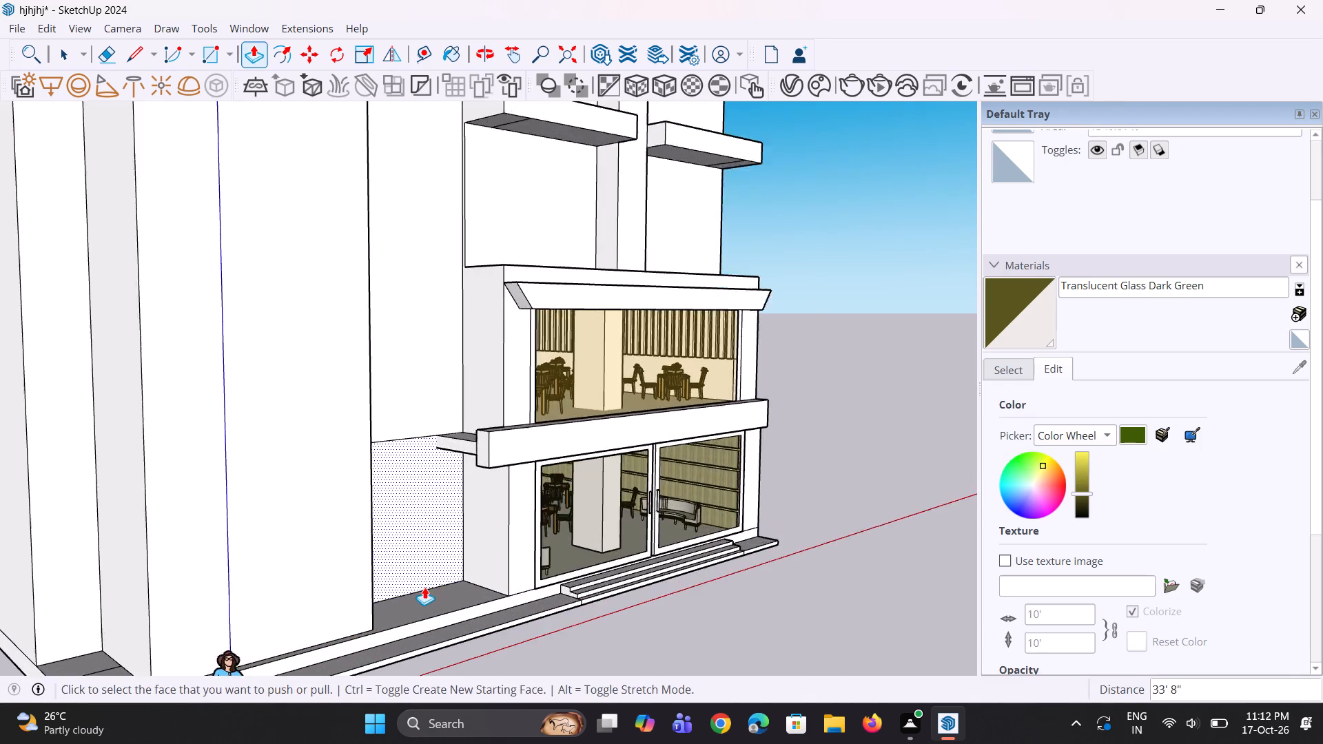
pyautogui.scroll(1, 424, 587)
pyautogui.moveTo(424, 587); pyautogui.dragTo(375, 568, button='middle')
pyautogui.scroll(-12, 375, 521)
pyautogui.scroll(1, 375, 559)
pyautogui.moveTo(331, 591); pyautogui.dragTo(294, 592, button='middle')
pyautogui.press('space')
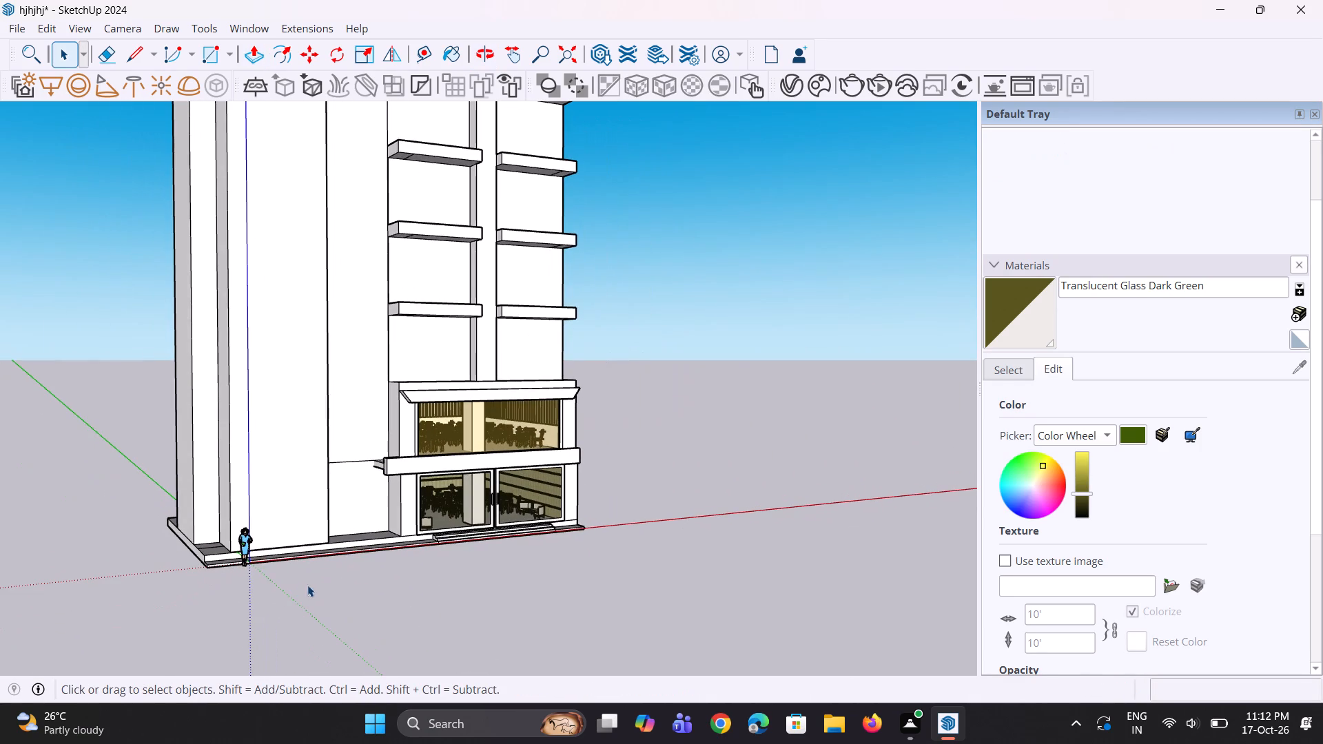
pyautogui.click(311, 583)
# Draw a 16' 5 1/16" horizontal line across the tall block's front face, continuing the connecting block's lower edge line.
pyautogui.scroll(2, 264, 541)
pyautogui.scroll(-5, 249, 543)
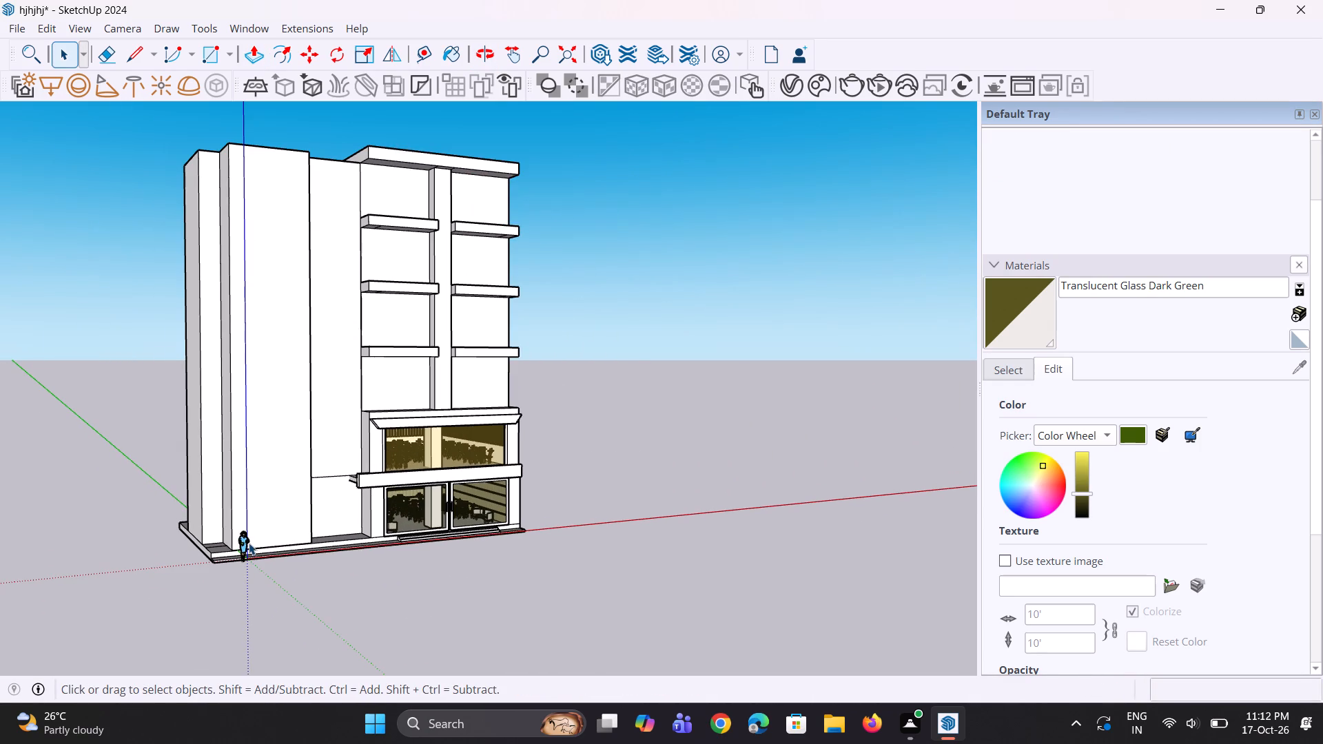
pyautogui.moveTo(252, 541); pyautogui.dragTo(181, 558, button='middle')
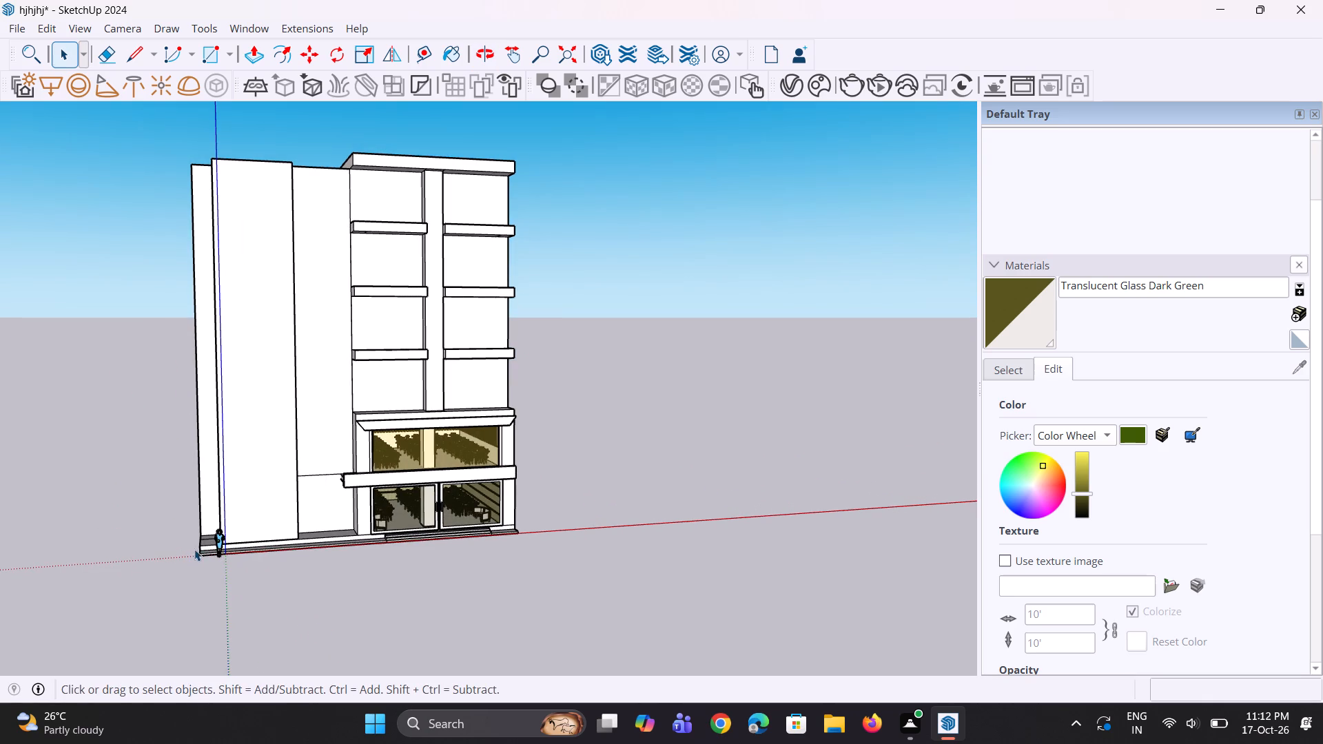
pyautogui.scroll(6, 260, 493)
pyautogui.press('l')
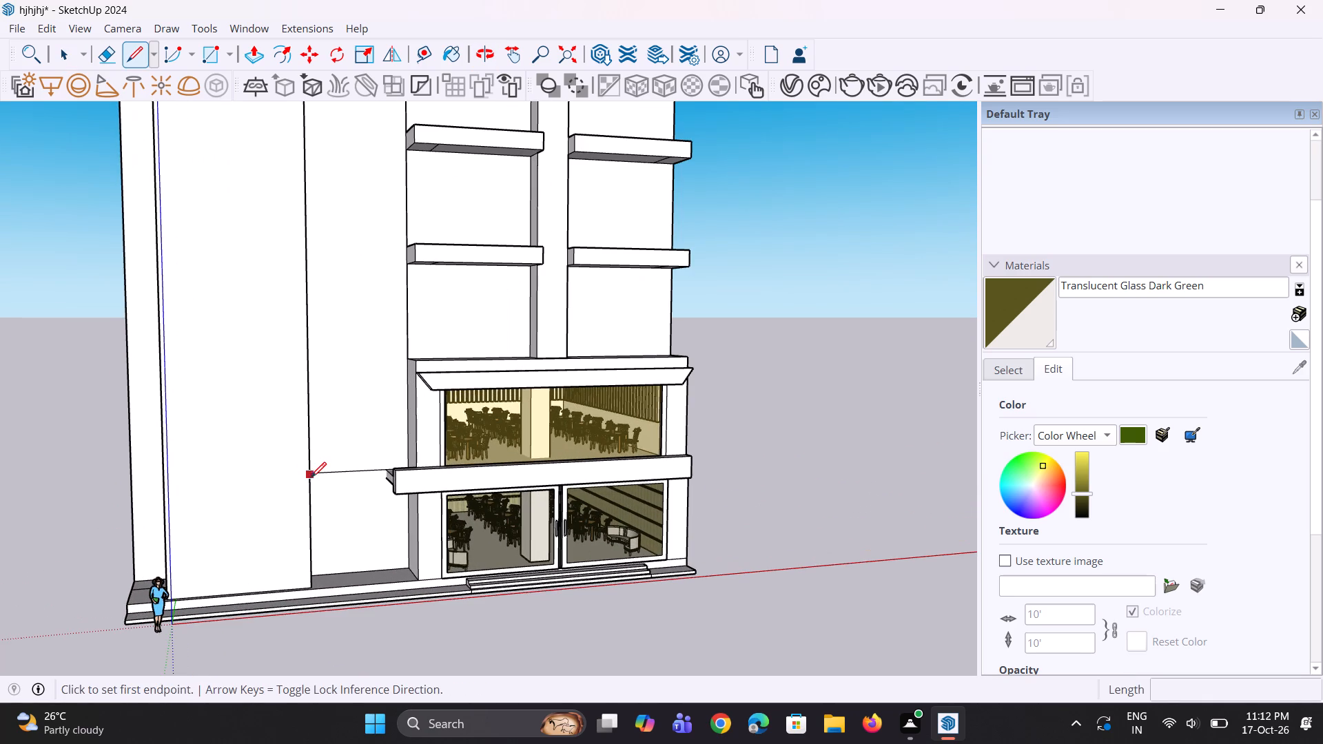
pyautogui.click(311, 477)
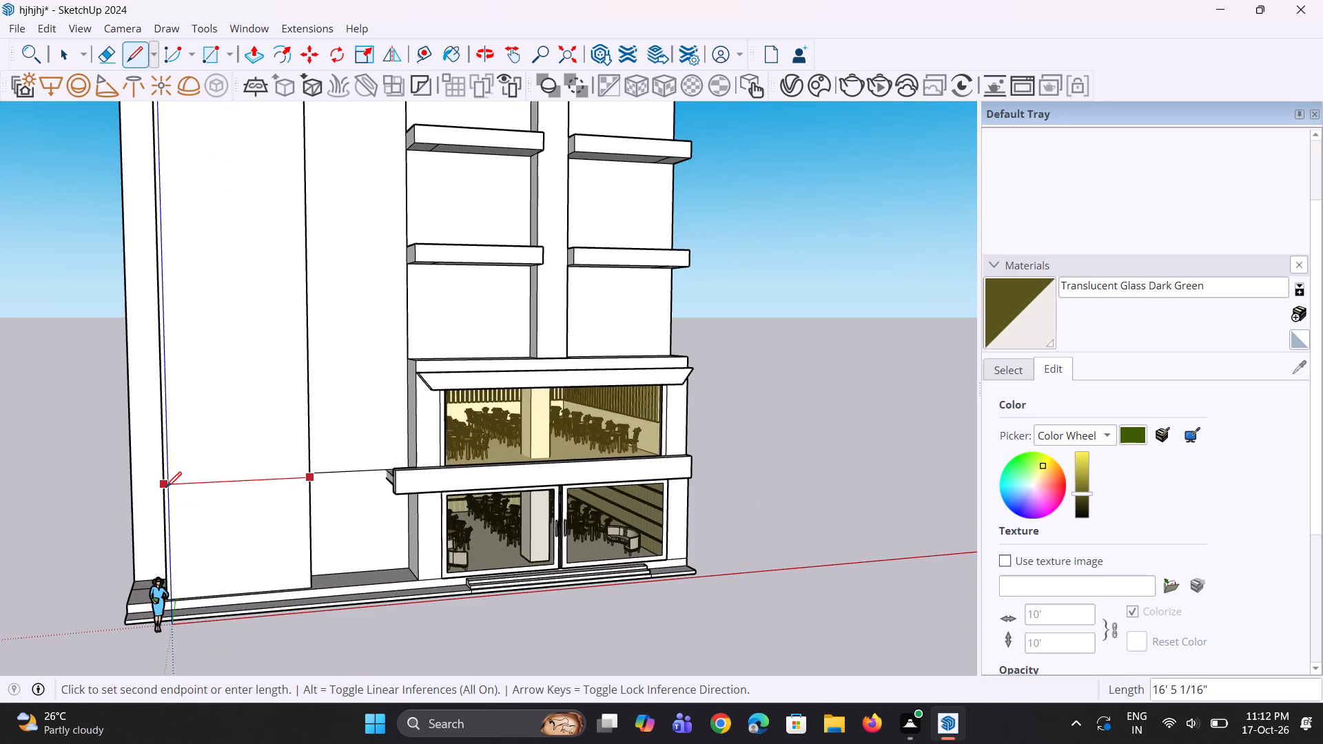
pyautogui.click(168, 485)
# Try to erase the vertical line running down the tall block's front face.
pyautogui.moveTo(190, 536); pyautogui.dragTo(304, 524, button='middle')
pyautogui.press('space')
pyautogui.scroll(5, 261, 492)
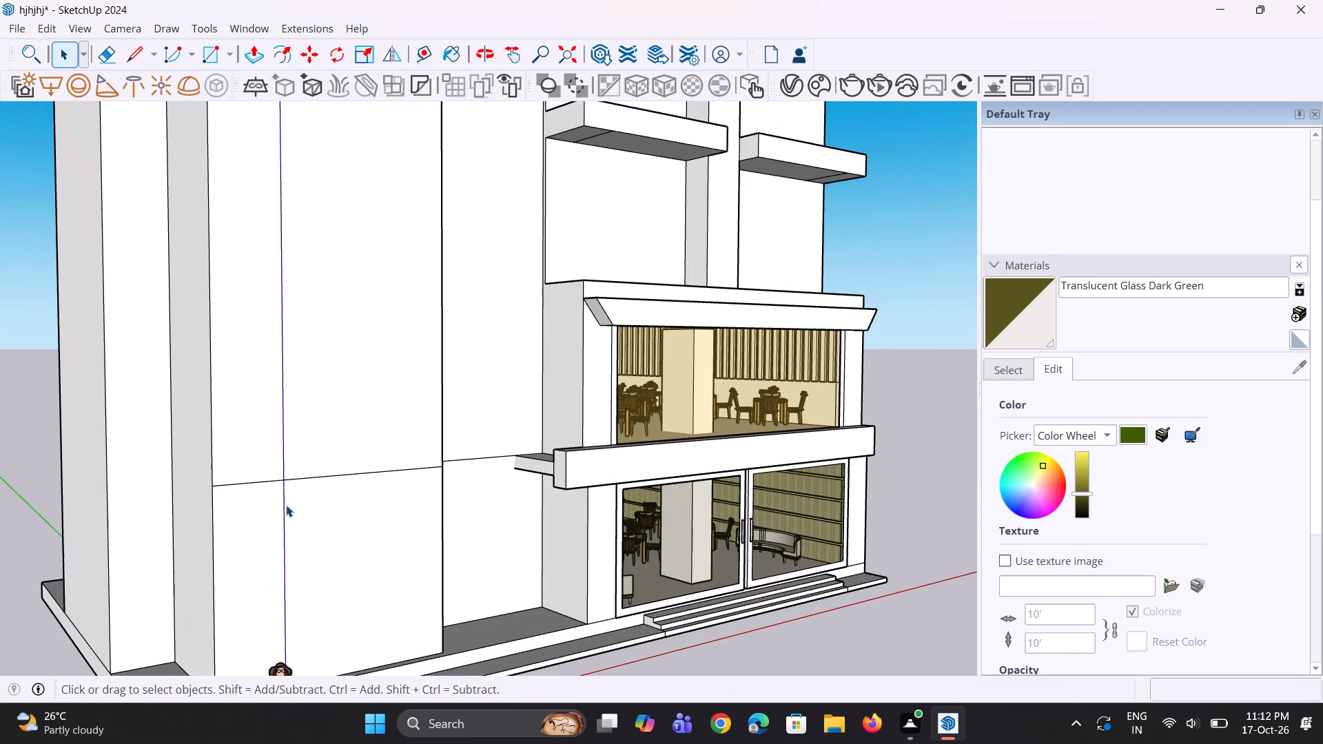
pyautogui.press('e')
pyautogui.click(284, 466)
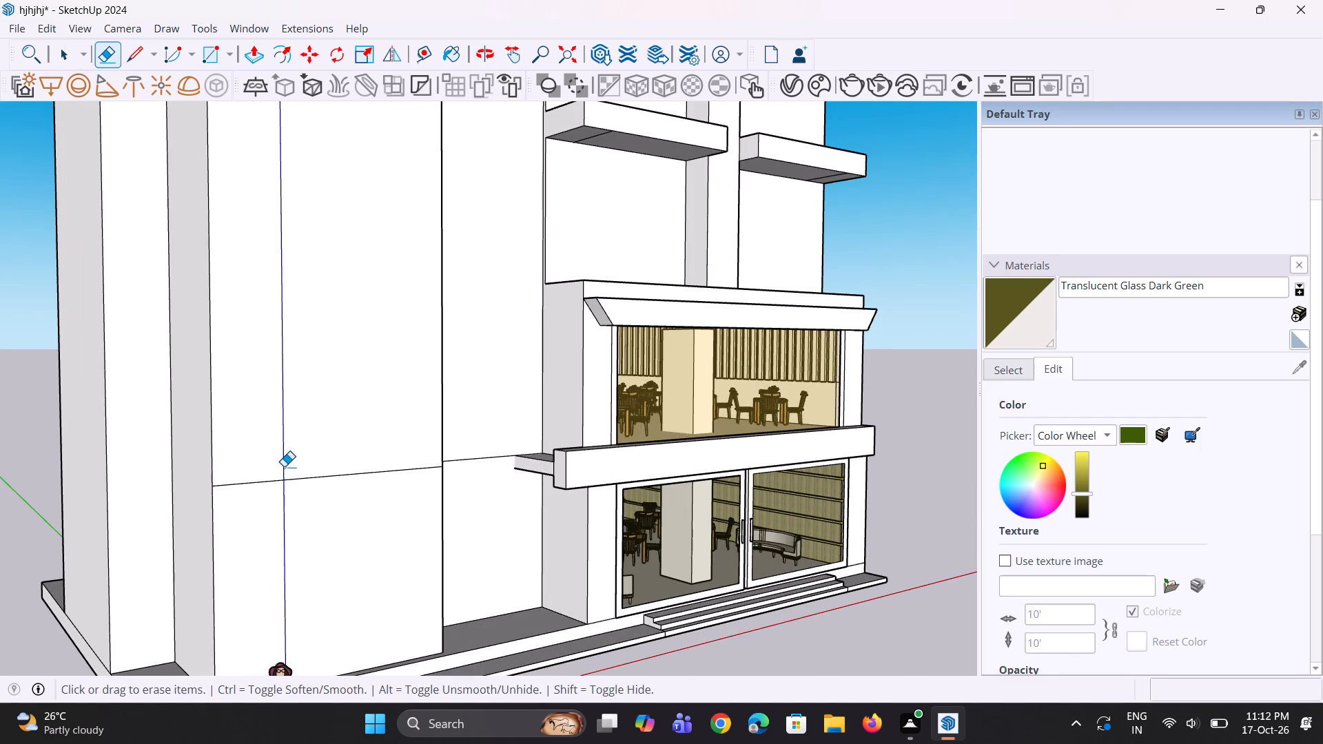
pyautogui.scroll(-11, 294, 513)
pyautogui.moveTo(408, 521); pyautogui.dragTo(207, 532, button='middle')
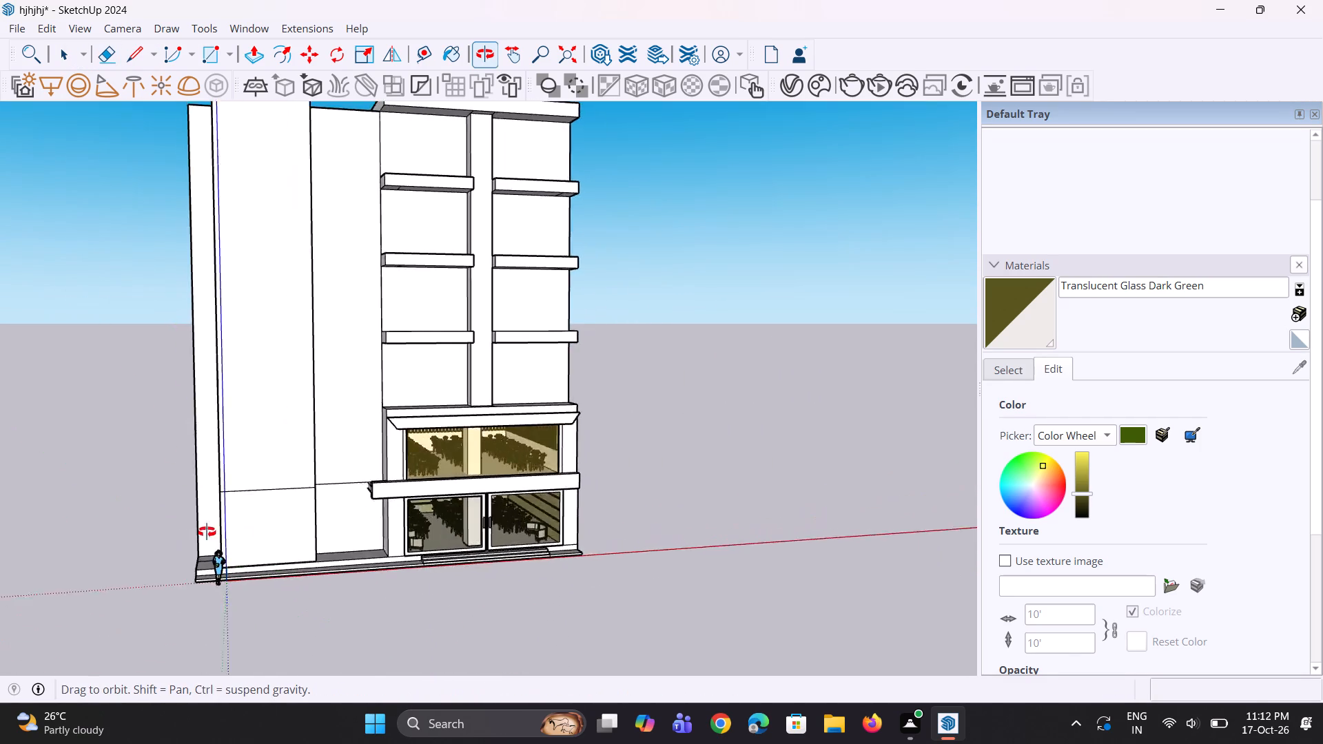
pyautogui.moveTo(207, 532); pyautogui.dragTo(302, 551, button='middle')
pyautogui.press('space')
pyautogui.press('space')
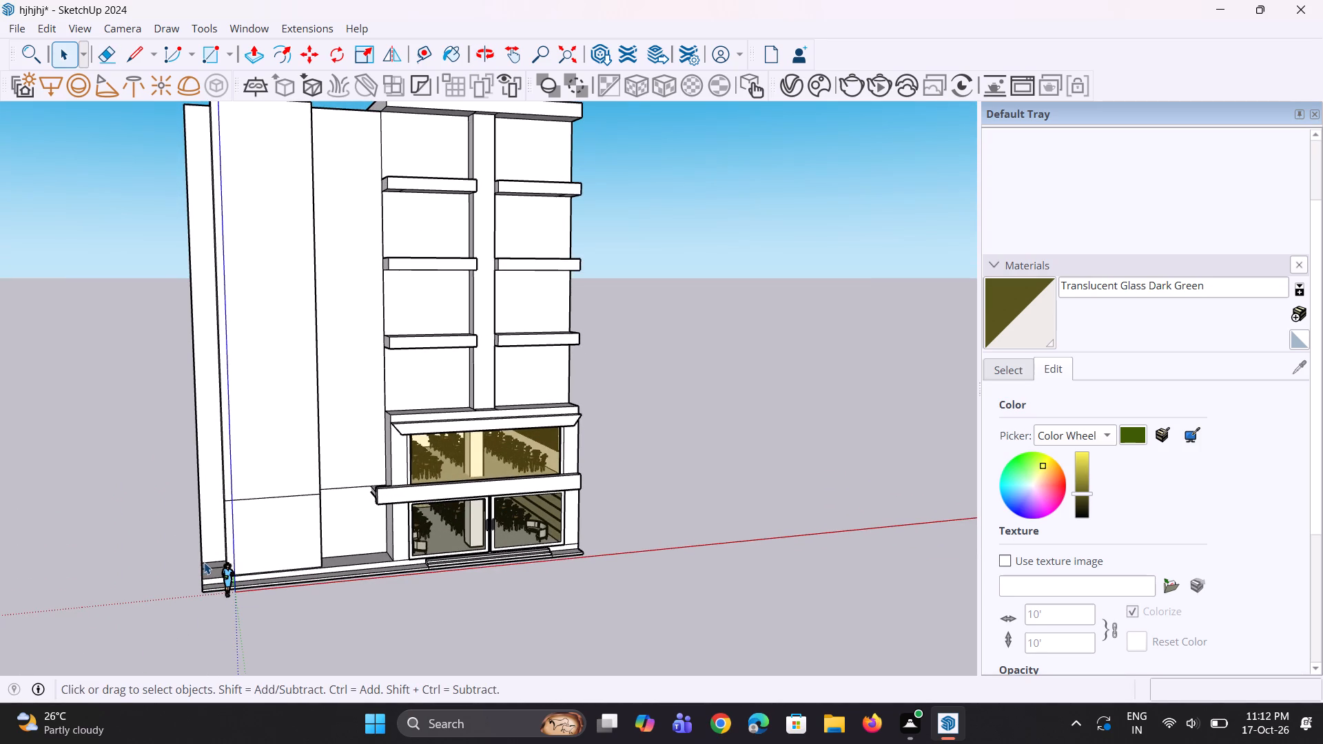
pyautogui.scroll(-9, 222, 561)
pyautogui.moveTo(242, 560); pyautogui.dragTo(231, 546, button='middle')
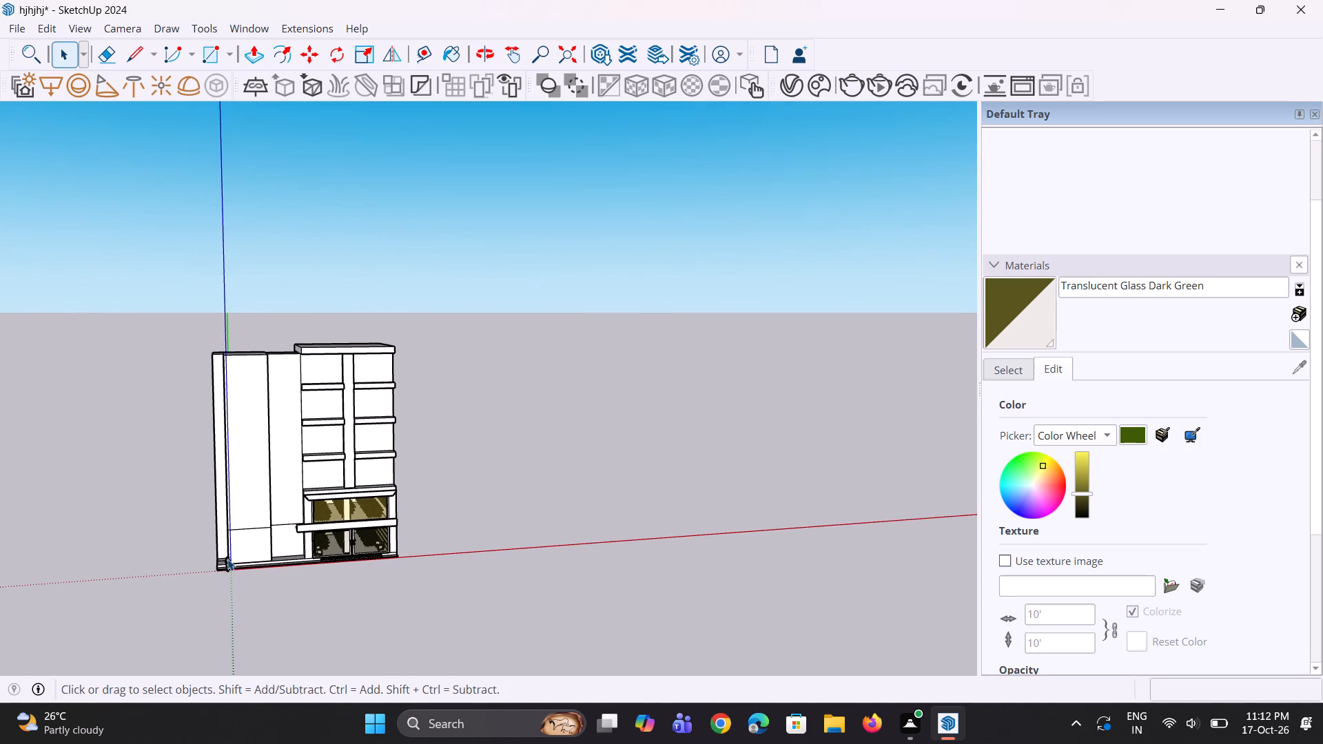
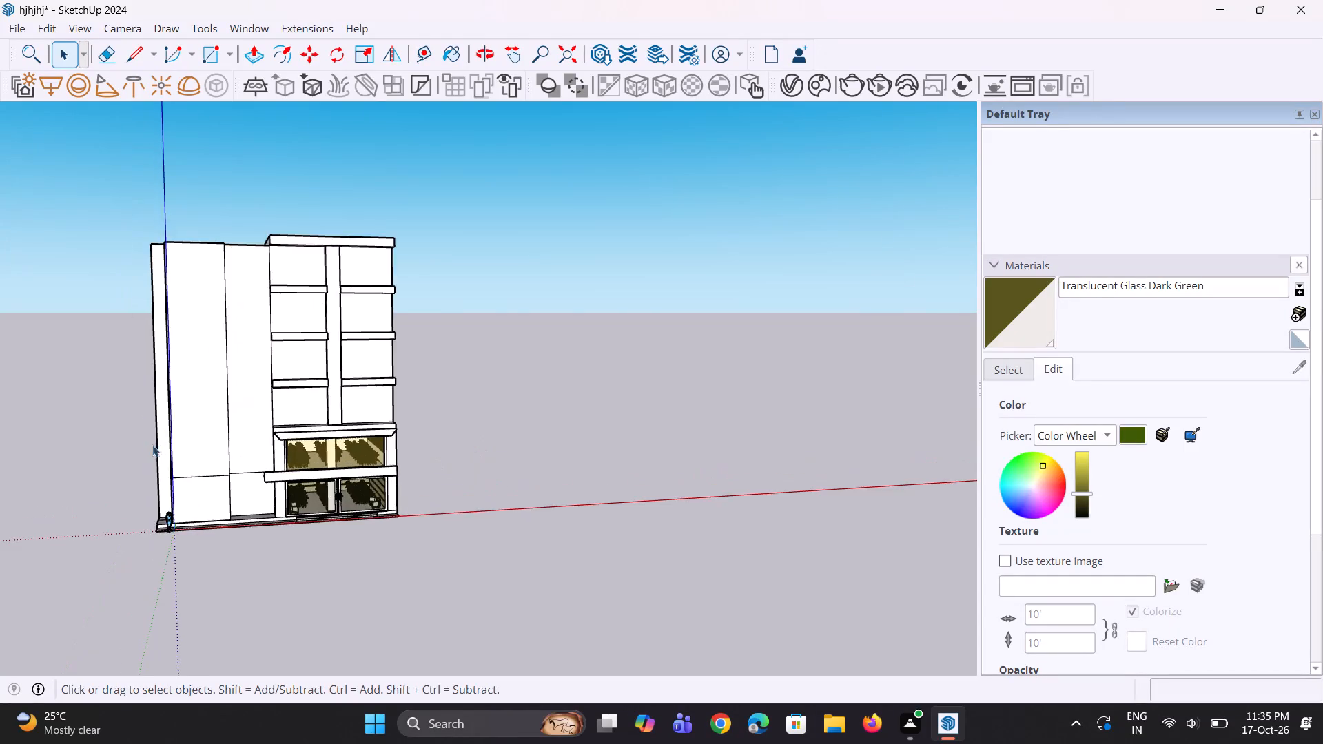
# Examine the front façade from several angles and distances, focusing on the base of the tall and connecting blocks.
pyautogui.moveTo(261, 528); pyautogui.dragTo(248, 524, button='middle')
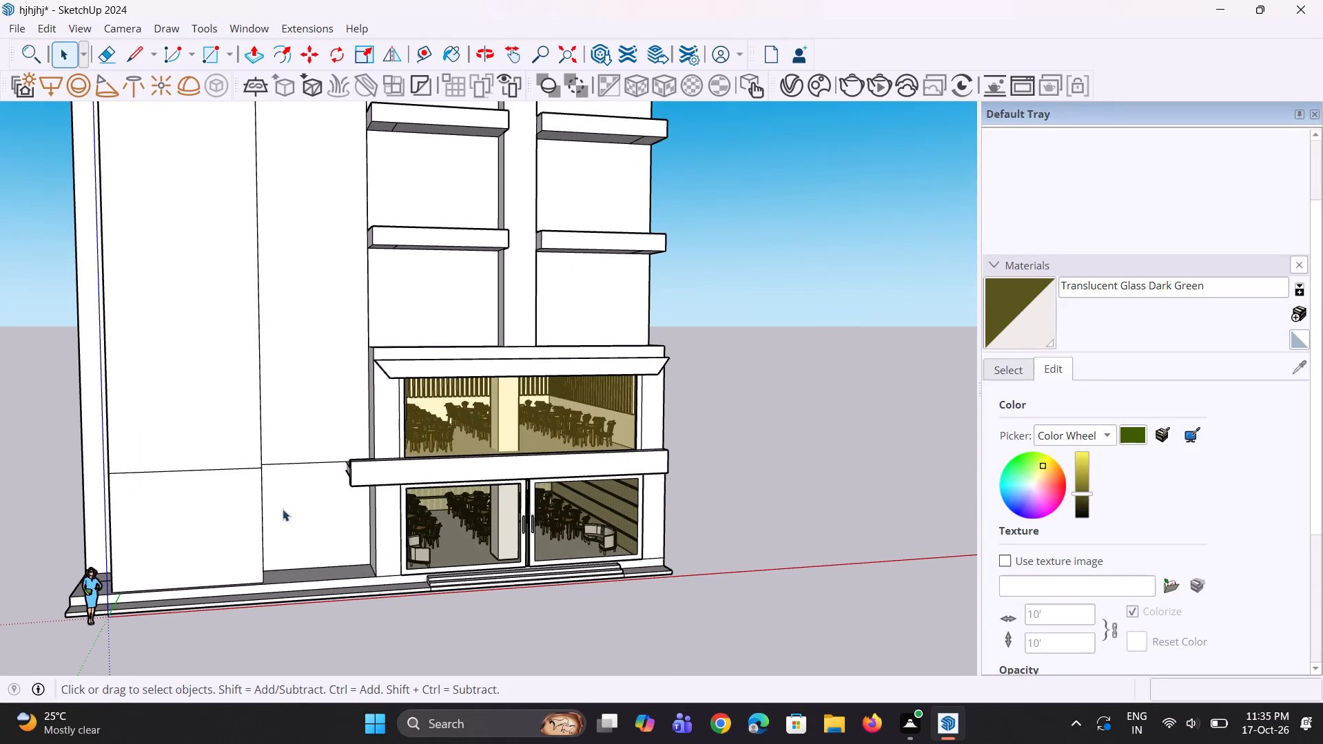
pyautogui.scroll(-2, 320, 610)
pyautogui.scroll(-1, 229, 592)
pyautogui.scroll(-2, 114, 545)
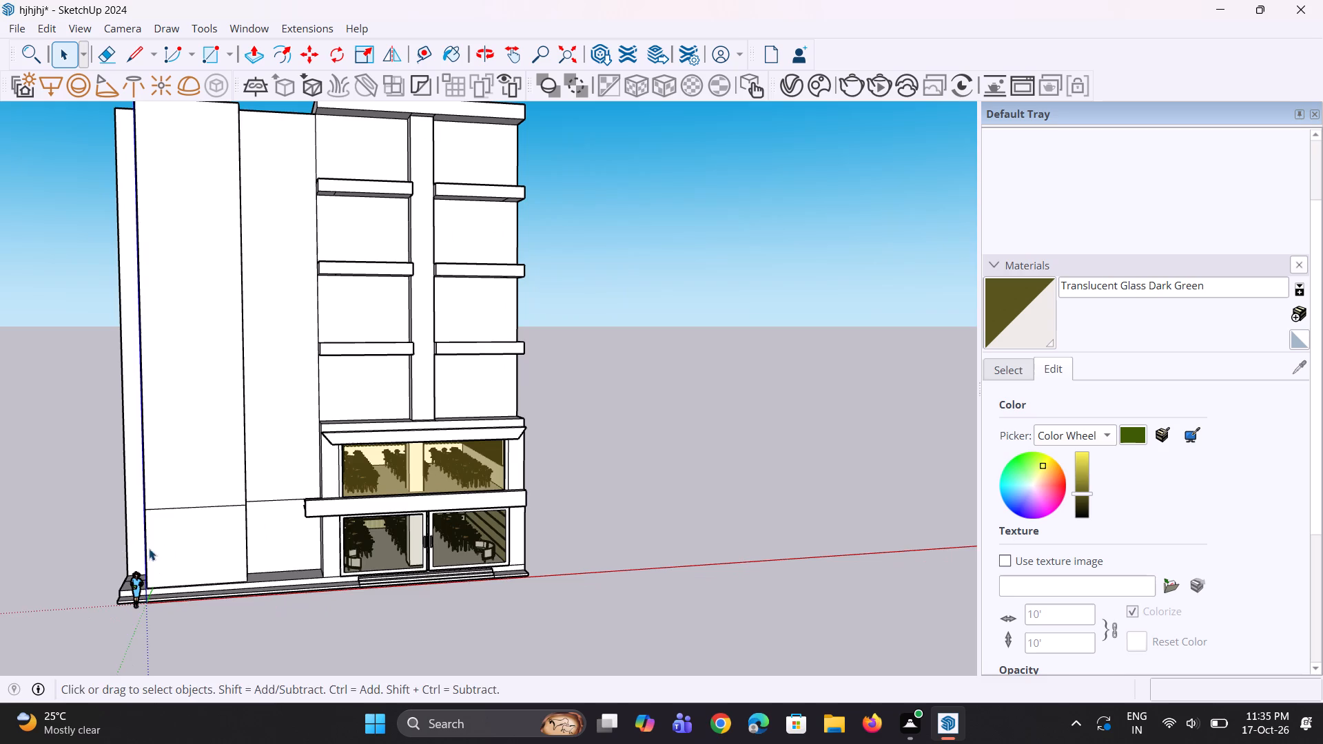
pyautogui.moveTo(156, 551); pyautogui.dragTo(205, 551, button='middle')
pyautogui.scroll(-5, 205, 551)
pyautogui.moveTo(185, 578); pyautogui.dragTo(165, 586, button='middle')
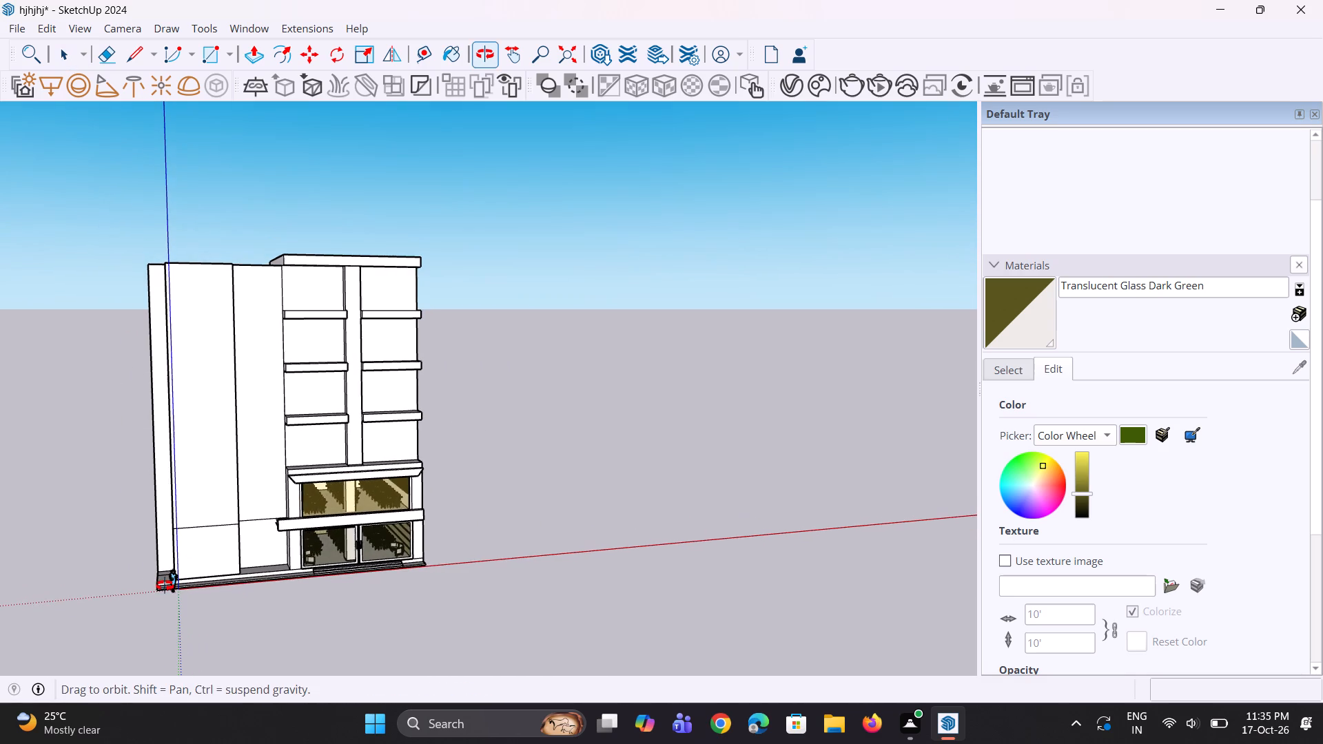
pyautogui.moveTo(165, 586); pyautogui.dragTo(164, 586, button='middle')
pyautogui.scroll(3, 200, 510)
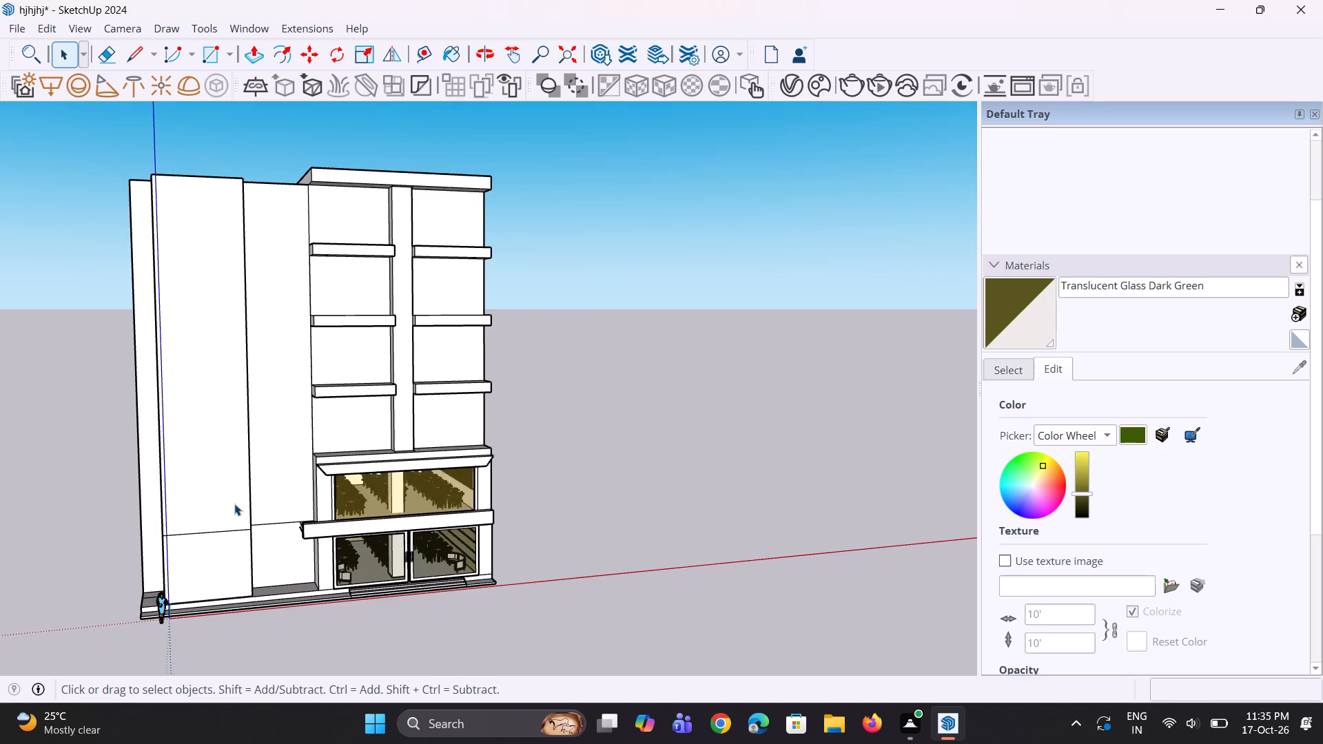
pyautogui.scroll(3, 234, 504)
pyautogui.scroll(-4, 264, 531)
pyautogui.moveTo(264, 531); pyautogui.dragTo(234, 537, button='middle')
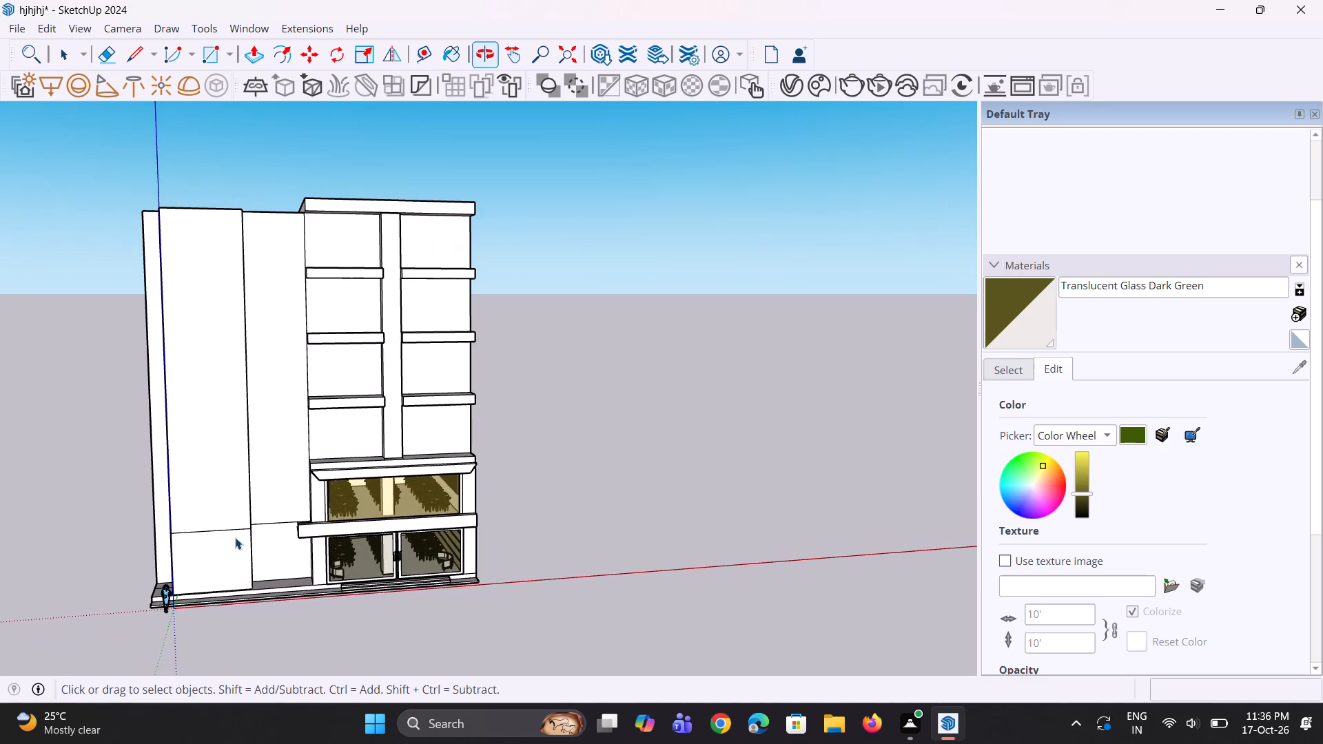
# Push the tall block's ground-floor front face back beneath the upper storeys in two passes, the second one 3' 8 1/16".
pyautogui.scroll(3, 260, 503)
pyautogui.moveTo(200, 558); pyautogui.dragTo(338, 572, button='middle')
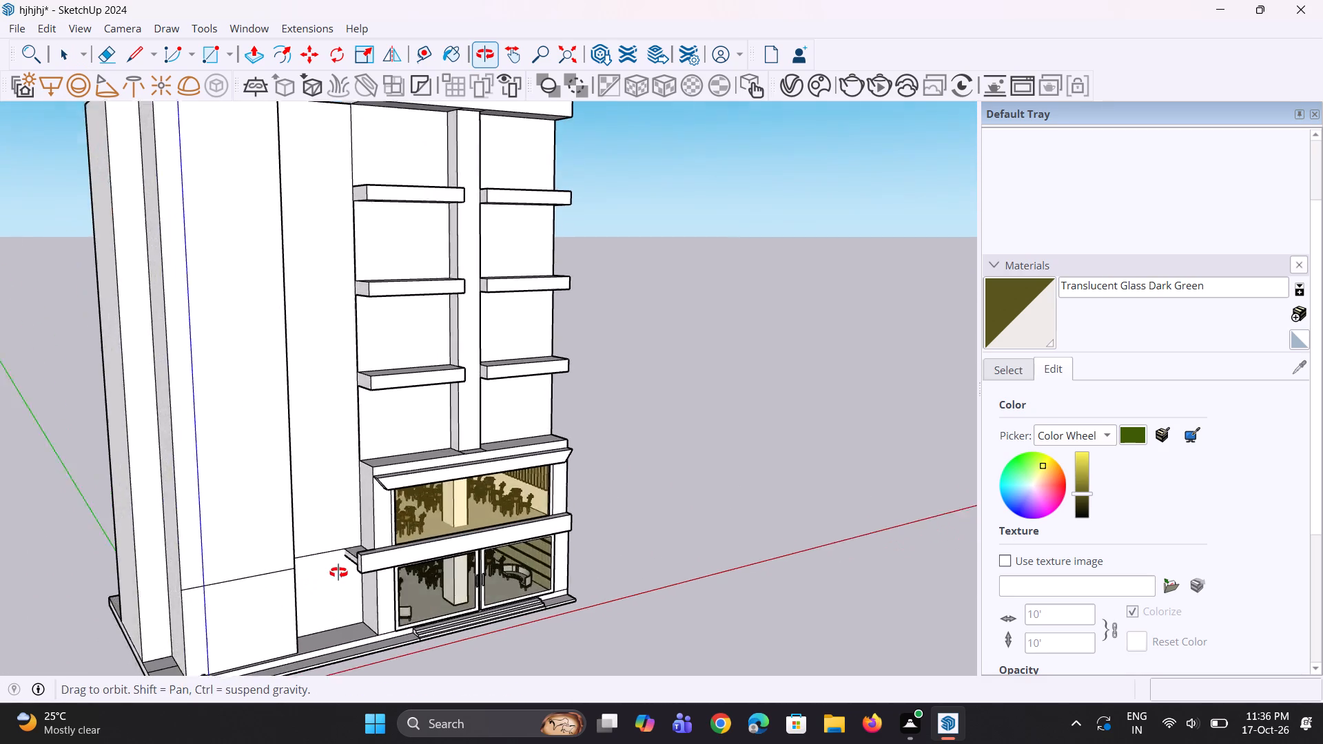
pyautogui.moveTo(338, 572); pyautogui.dragTo(387, 572, button='middle')
pyautogui.press('p')
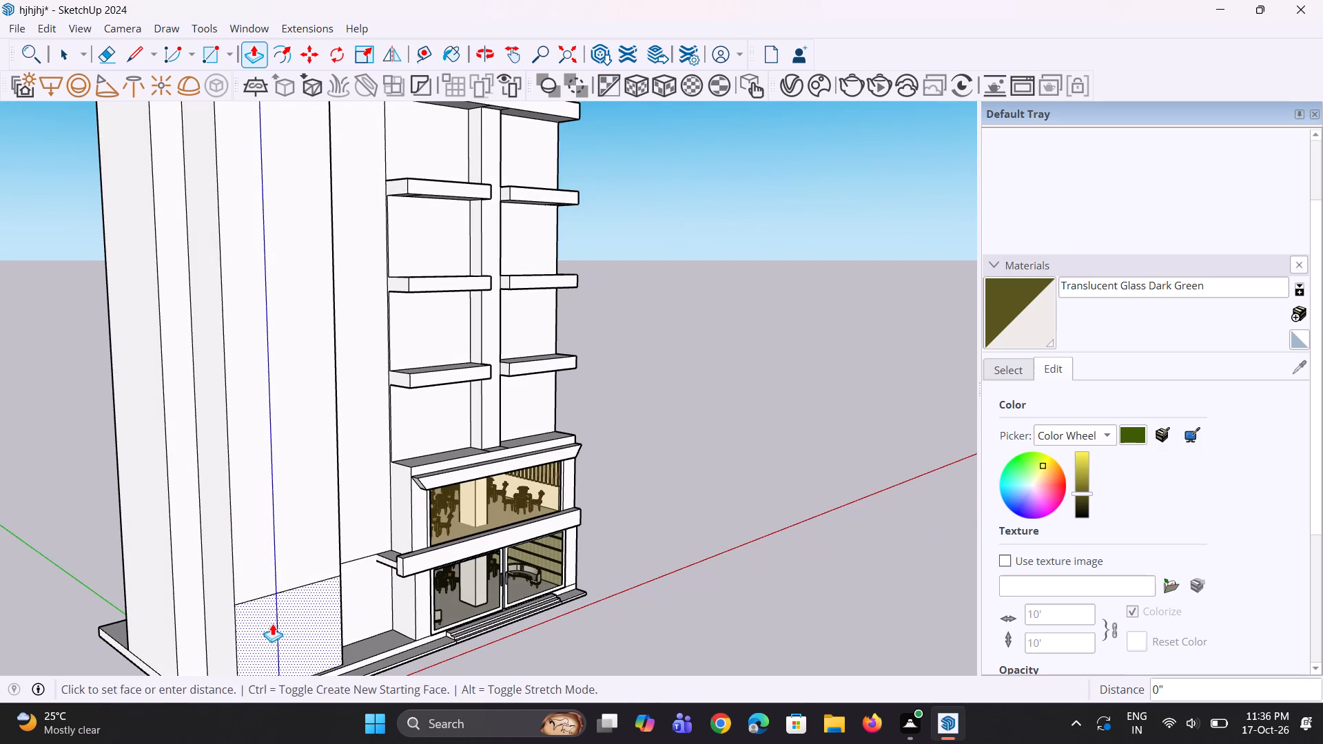
pyautogui.click(272, 623)
pyautogui.click(182, 625)
pyautogui.click(242, 637)
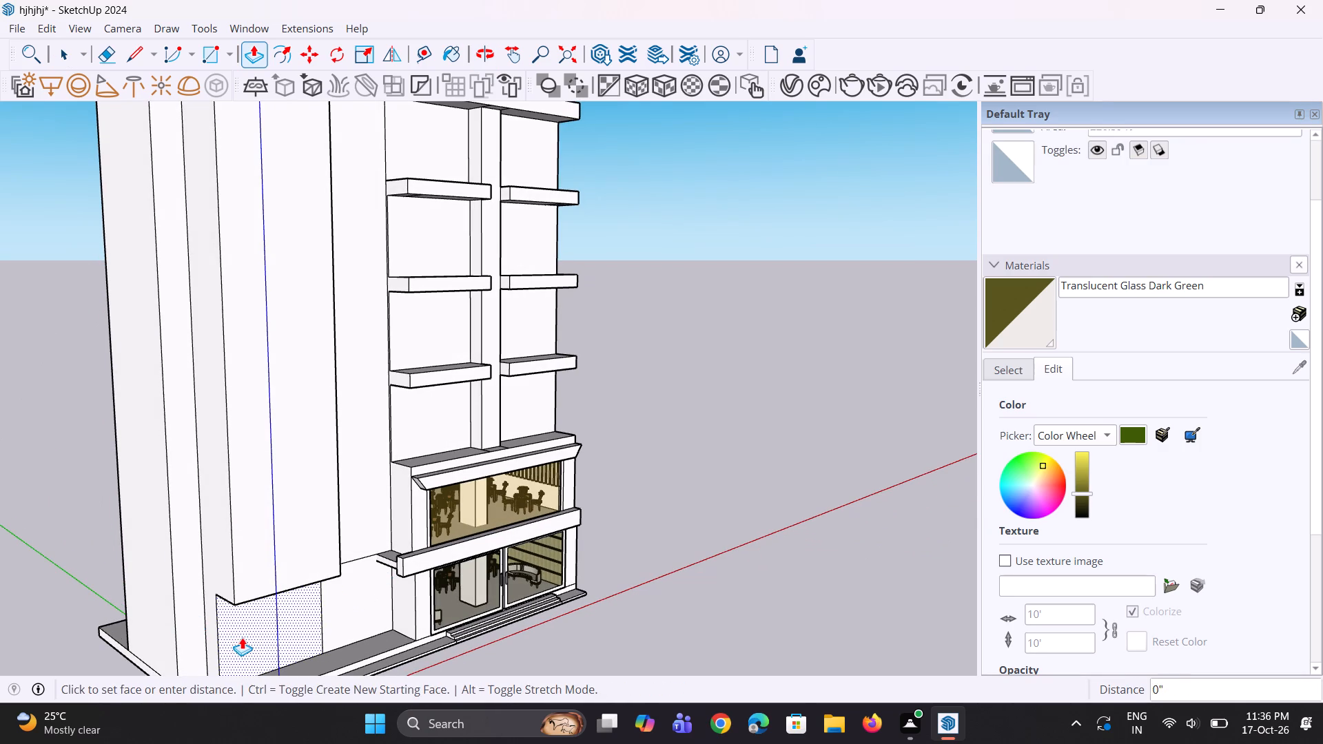
pyautogui.click(192, 614)
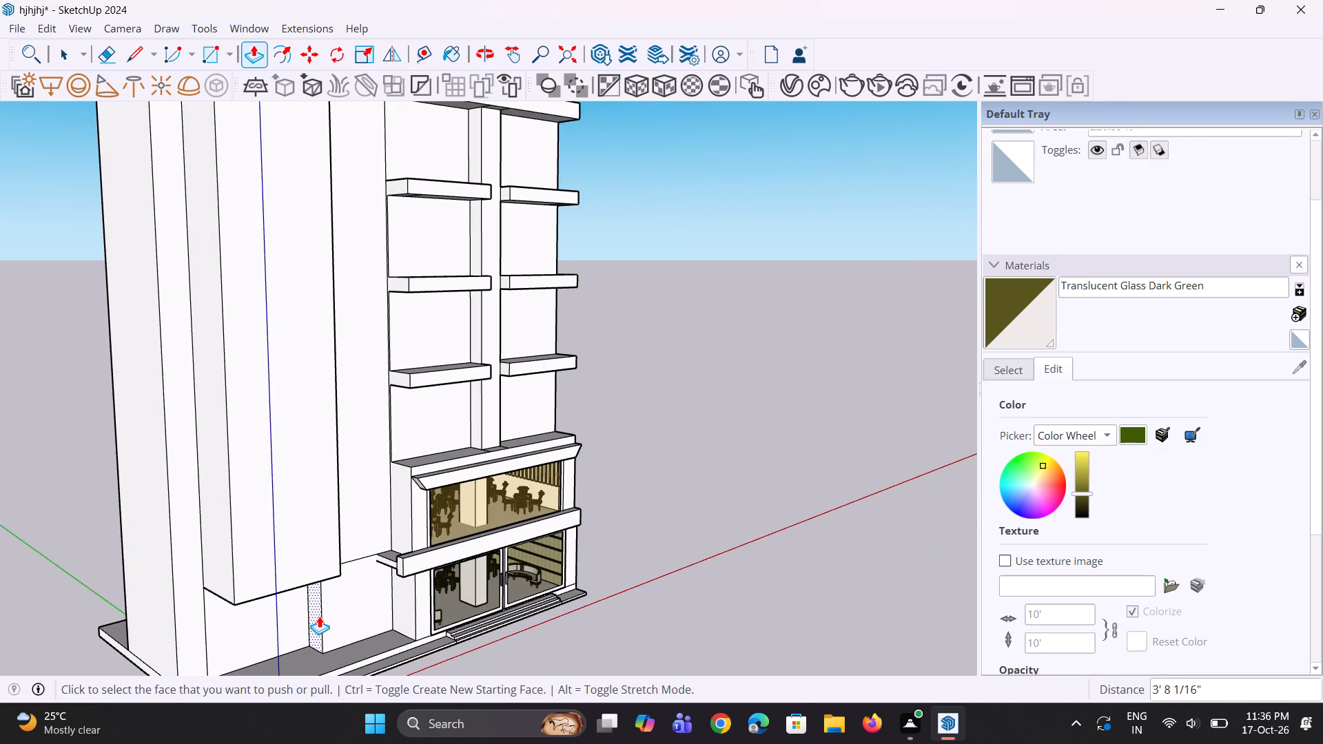
# Push the exposed ground-floor side face of the connecting block inward 4' 7 7/16" towards the entrance.
pyautogui.click(319, 616)
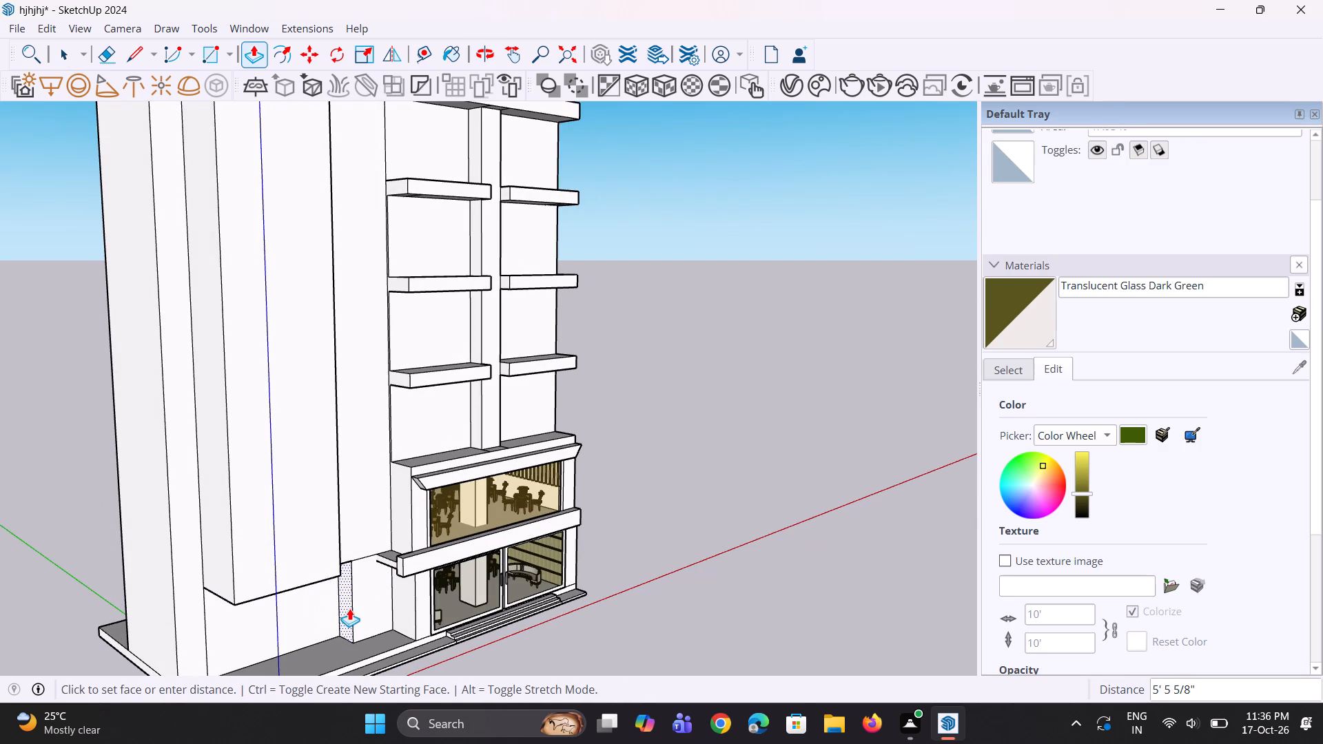
pyautogui.click(345, 611)
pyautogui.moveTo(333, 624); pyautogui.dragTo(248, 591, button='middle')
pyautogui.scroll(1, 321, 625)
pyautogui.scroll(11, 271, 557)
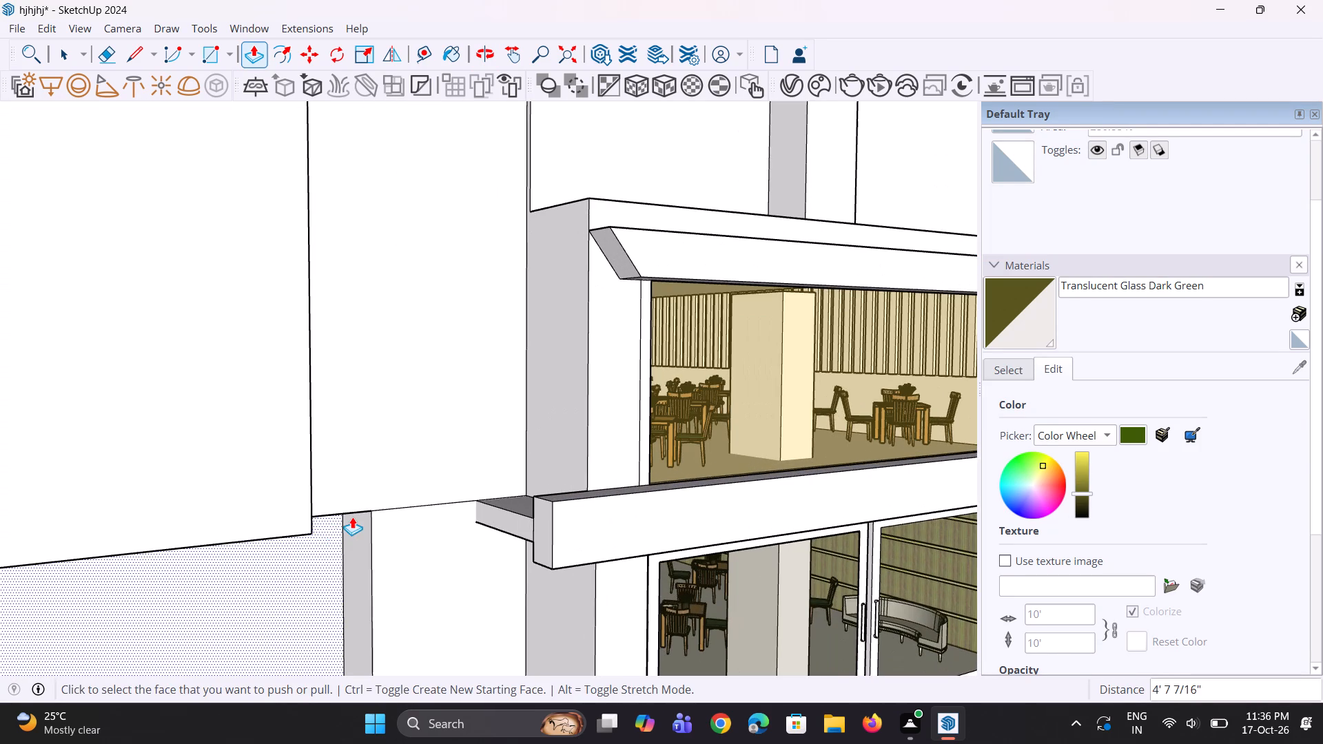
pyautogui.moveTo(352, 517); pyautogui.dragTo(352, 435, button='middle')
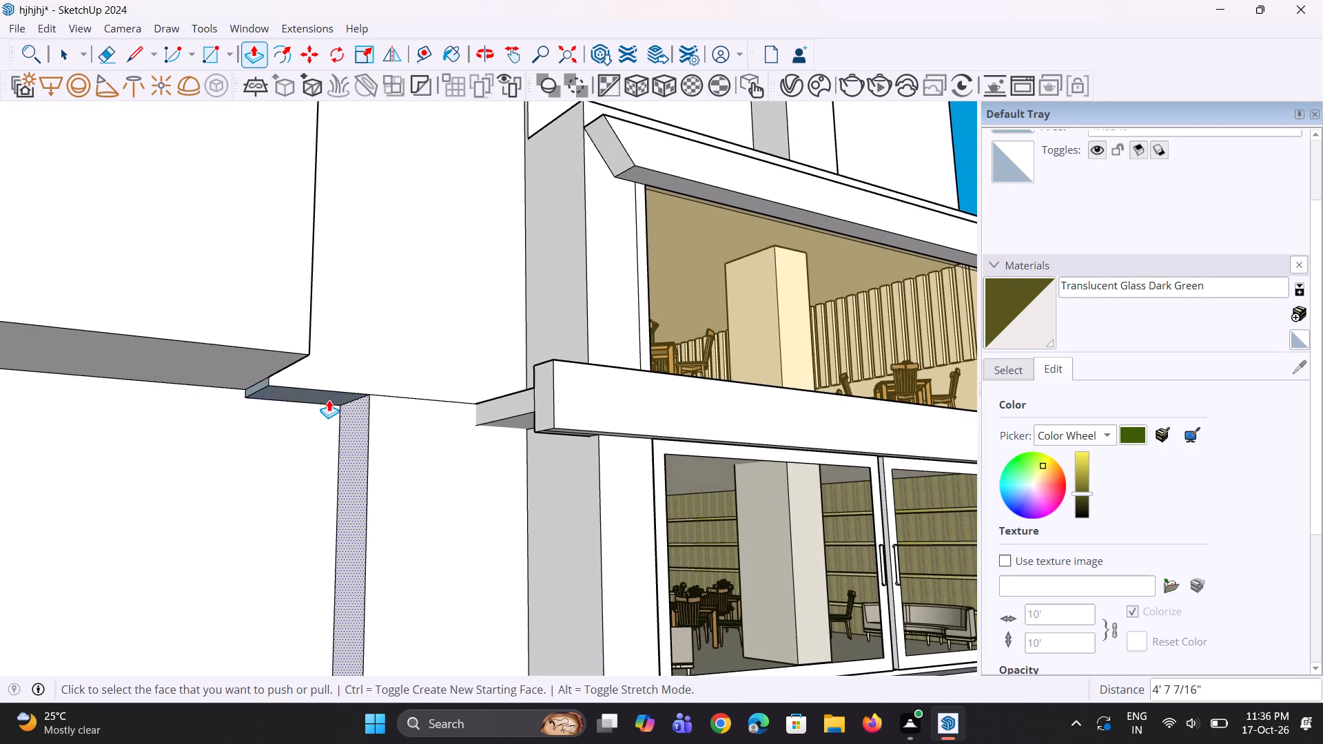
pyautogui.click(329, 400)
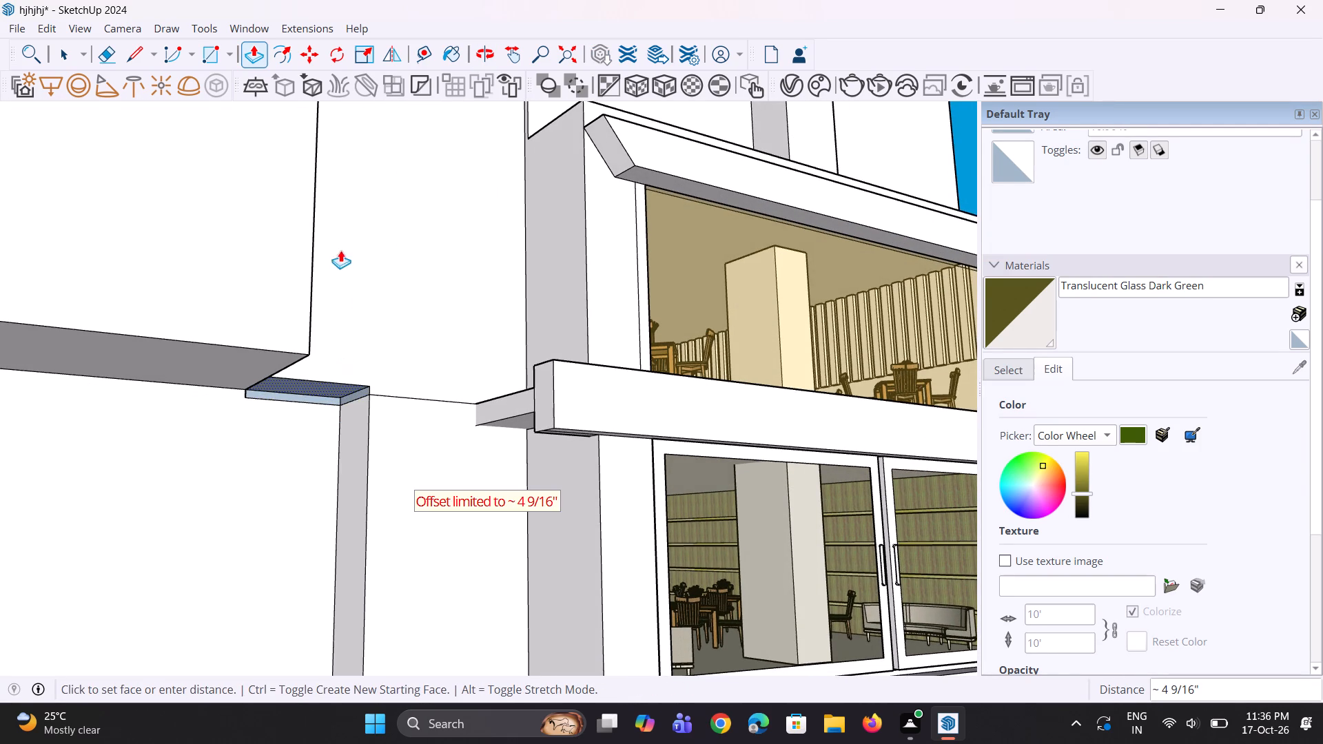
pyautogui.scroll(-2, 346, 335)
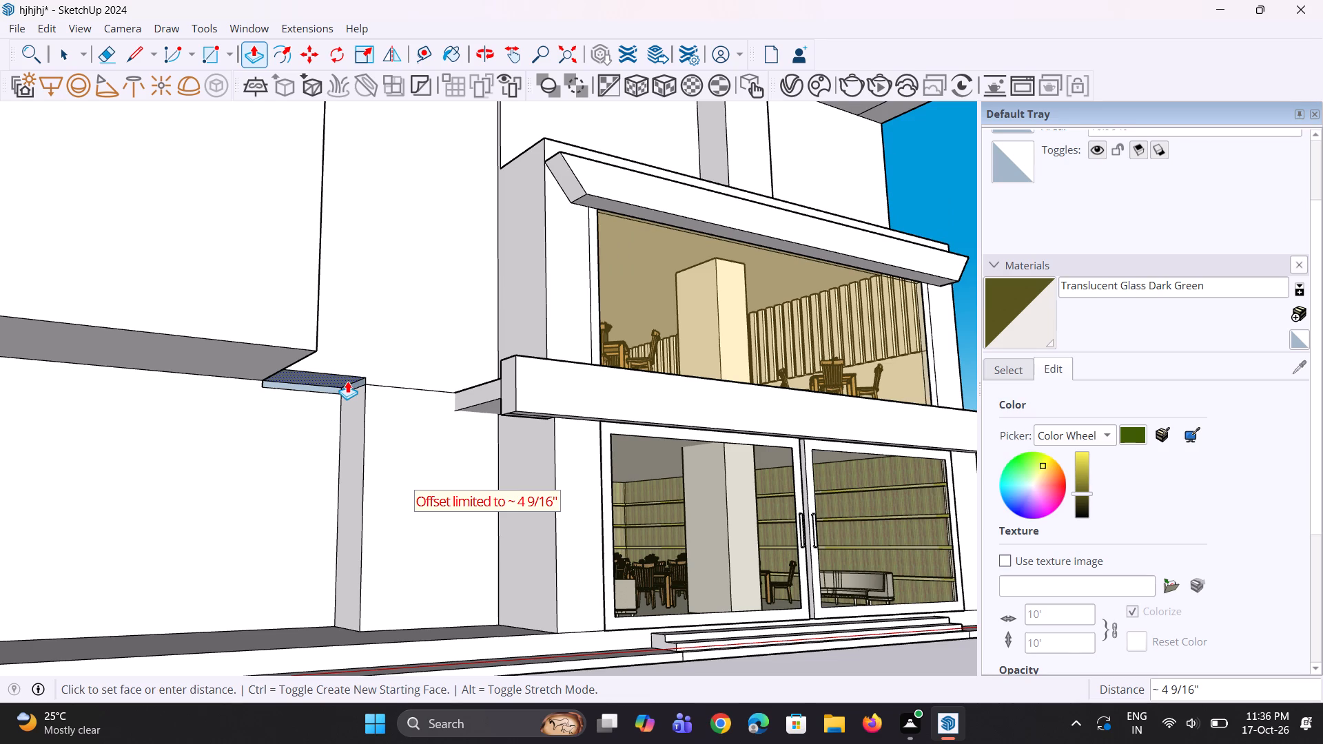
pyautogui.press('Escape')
# Push the upper side face of the tall block in 7' 2 1/2", narrowing it away from the connecting block.
pyautogui.scroll(-5, 332, 394)
pyautogui.scroll(-4, 354, 308)
pyautogui.moveTo(353, 305); pyautogui.dragTo(221, 356, button='middle')
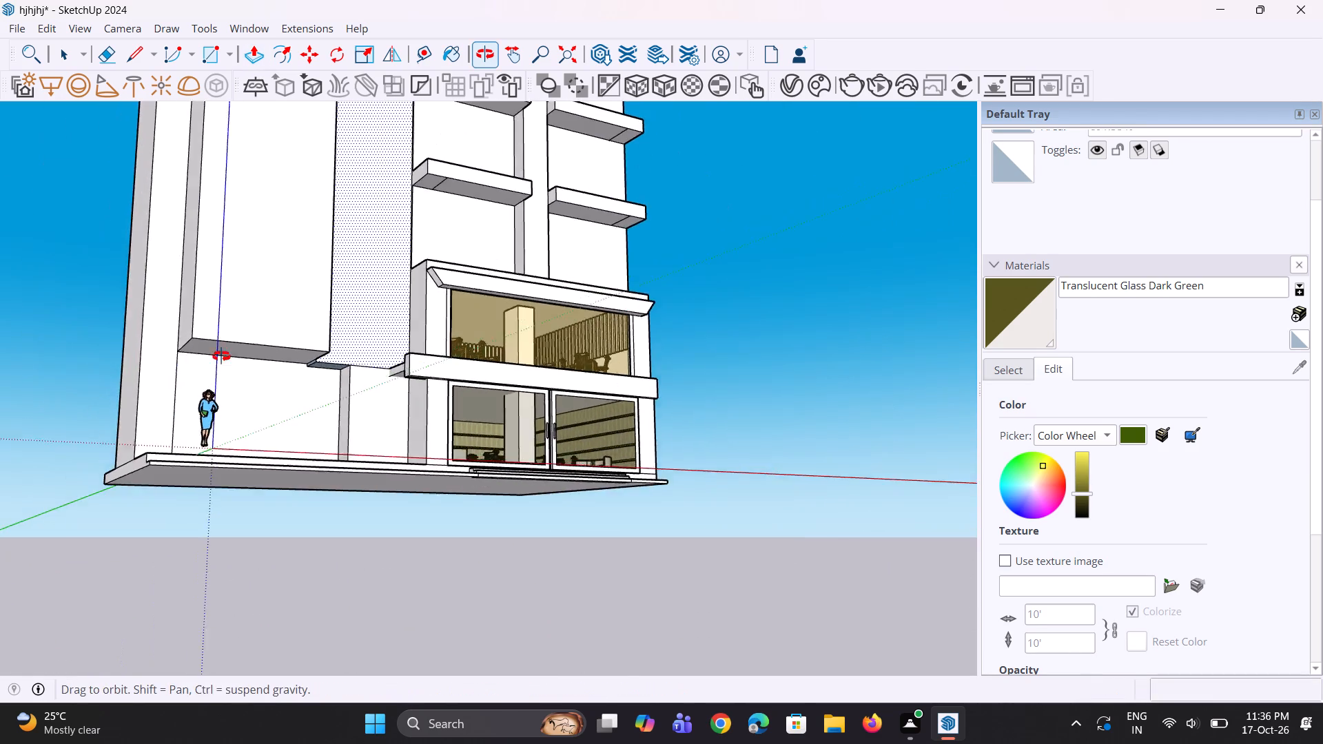
pyautogui.moveTo(221, 356); pyautogui.dragTo(143, 389, button='middle')
pyautogui.scroll(3, 276, 342)
pyautogui.click(247, 352)
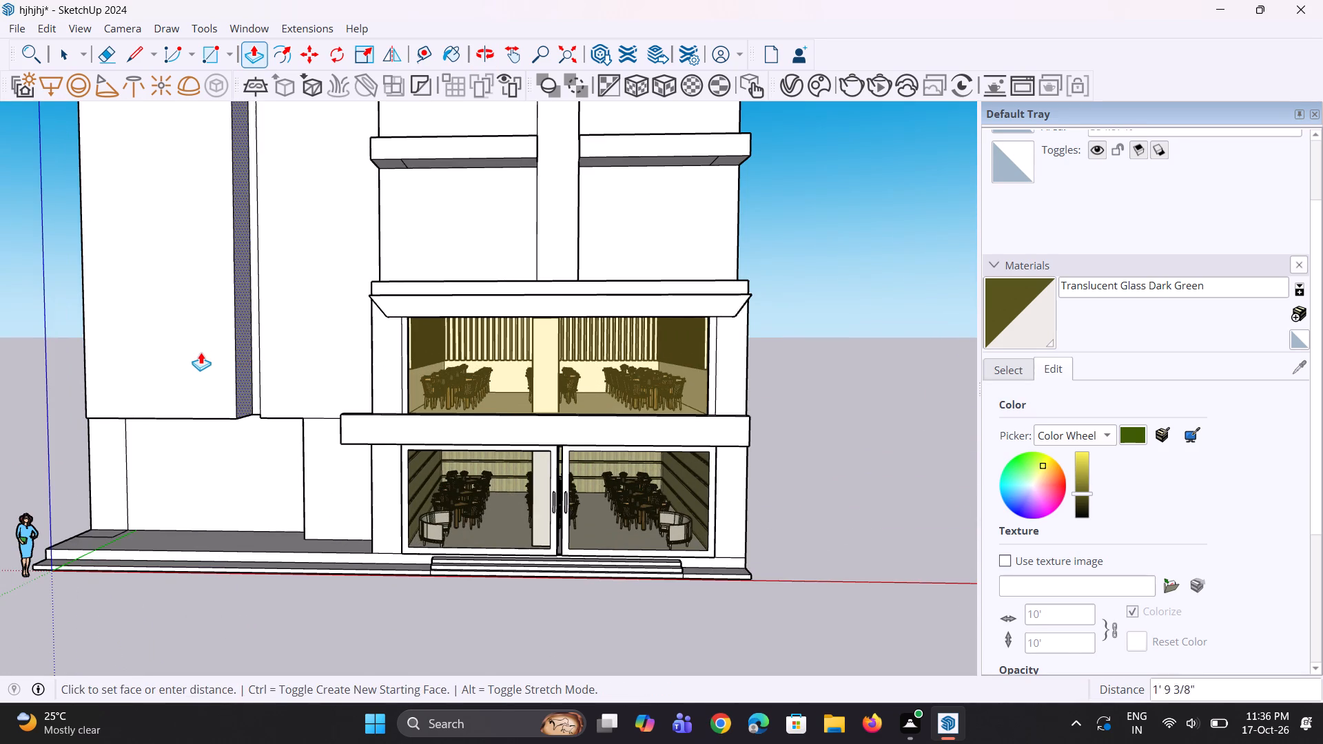
pyautogui.click(178, 352)
# Push the recessed wall between the tall and connecting blocks back through the full depth to open a vertical gap above the ground floor.
pyautogui.moveTo(238, 384); pyautogui.dragTo(277, 386, button='middle')
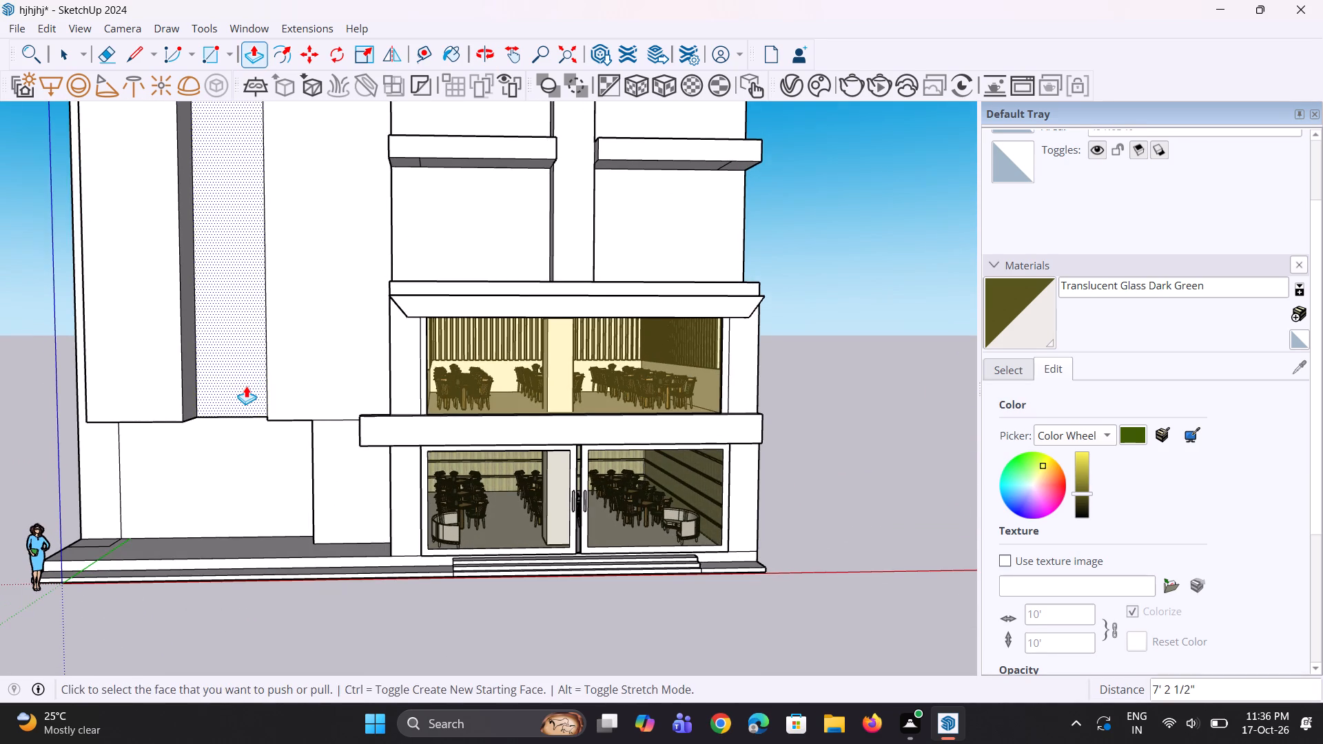
pyautogui.click(246, 386)
pyautogui.moveTo(250, 394); pyautogui.dragTo(258, 414, button='middle')
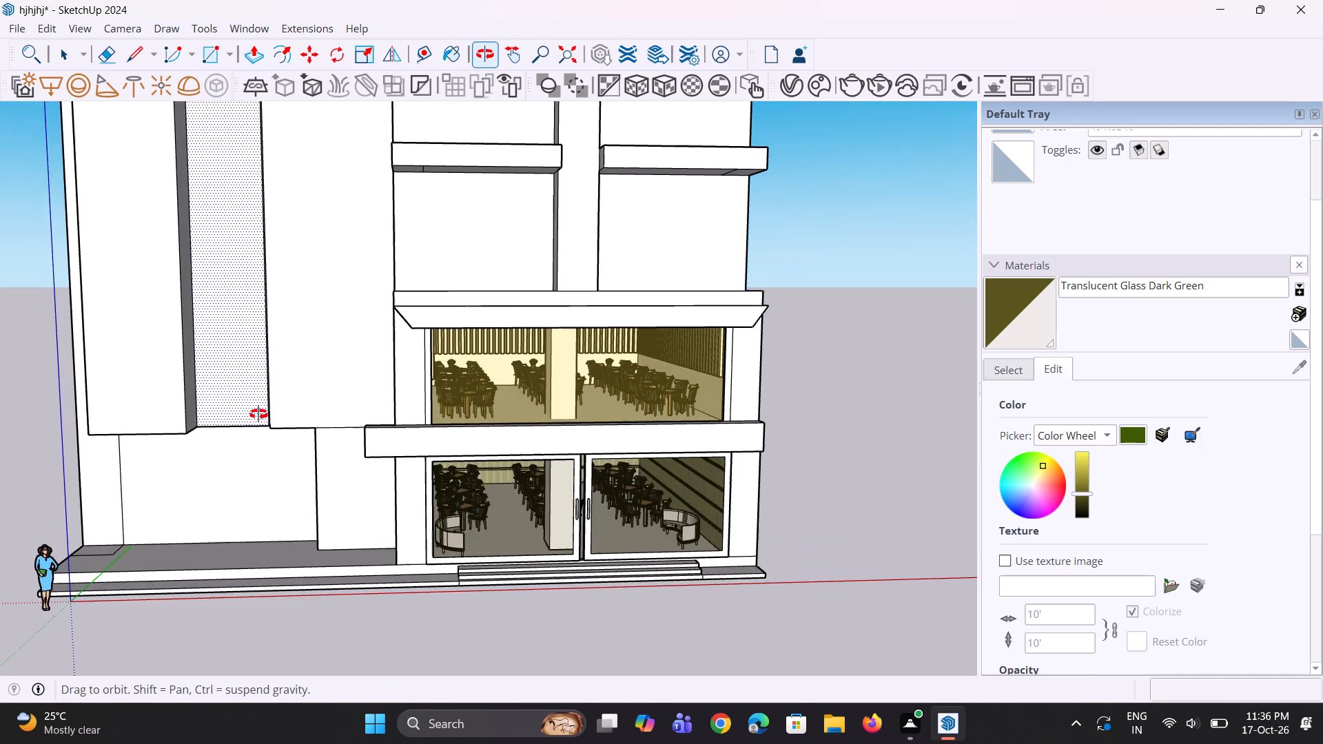
pyautogui.moveTo(258, 414); pyautogui.dragTo(384, 473, button='middle')
pyautogui.scroll(-16, 384, 472)
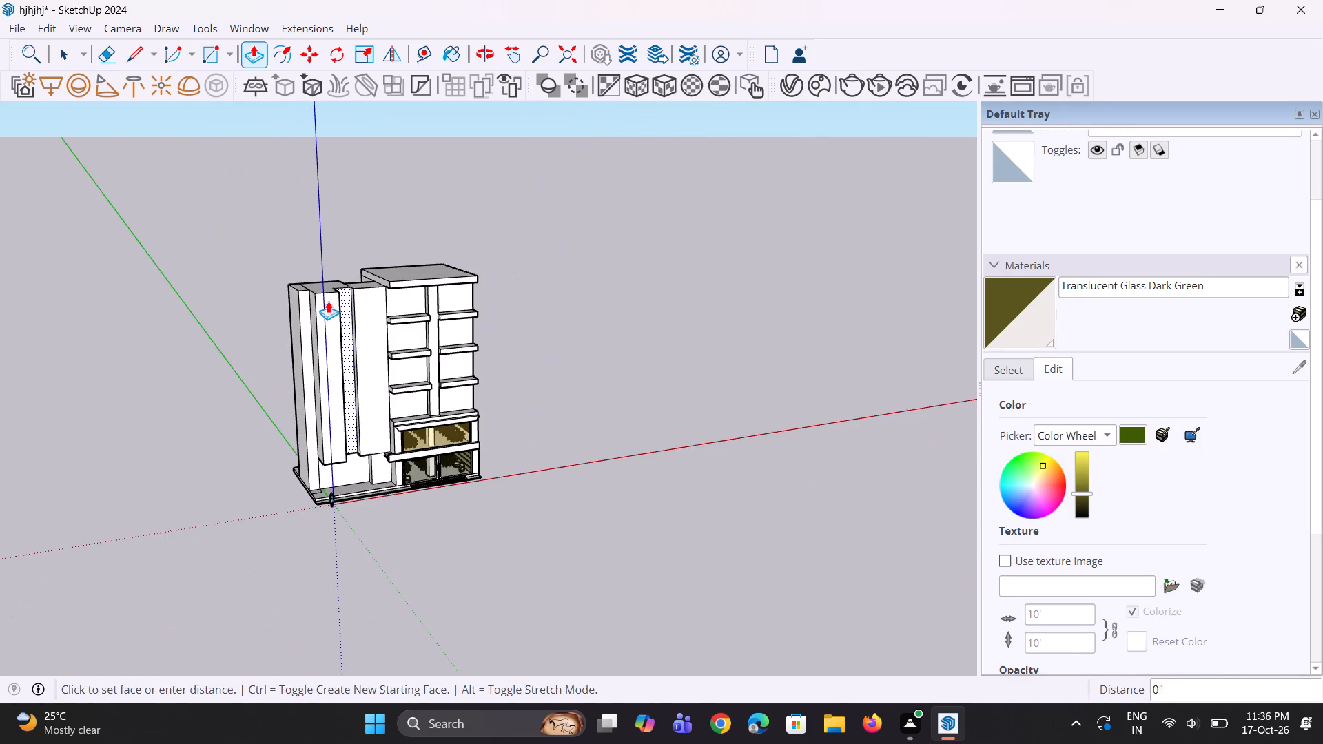
pyautogui.moveTo(328, 331); pyautogui.dragTo(340, 425, button='middle')
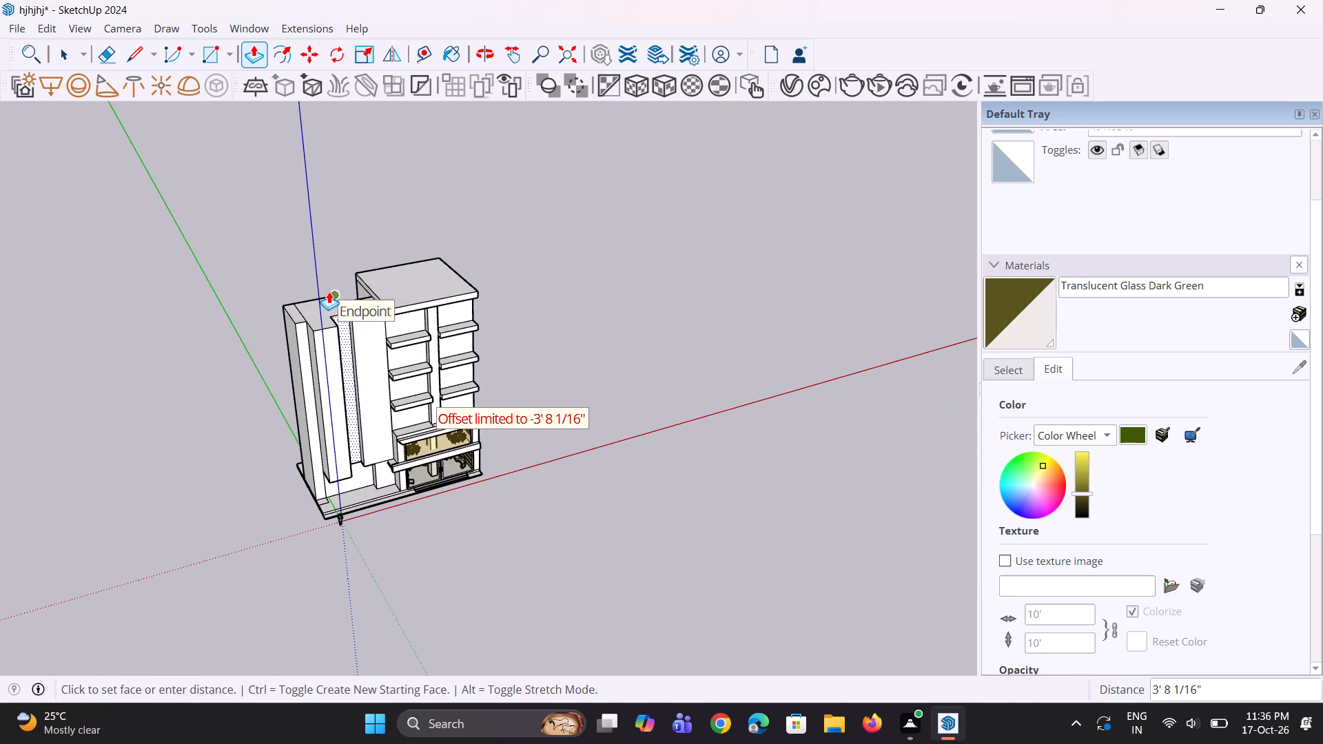
pyautogui.click(329, 291)
pyautogui.scroll(12, 345, 343)
pyautogui.click(347, 319)
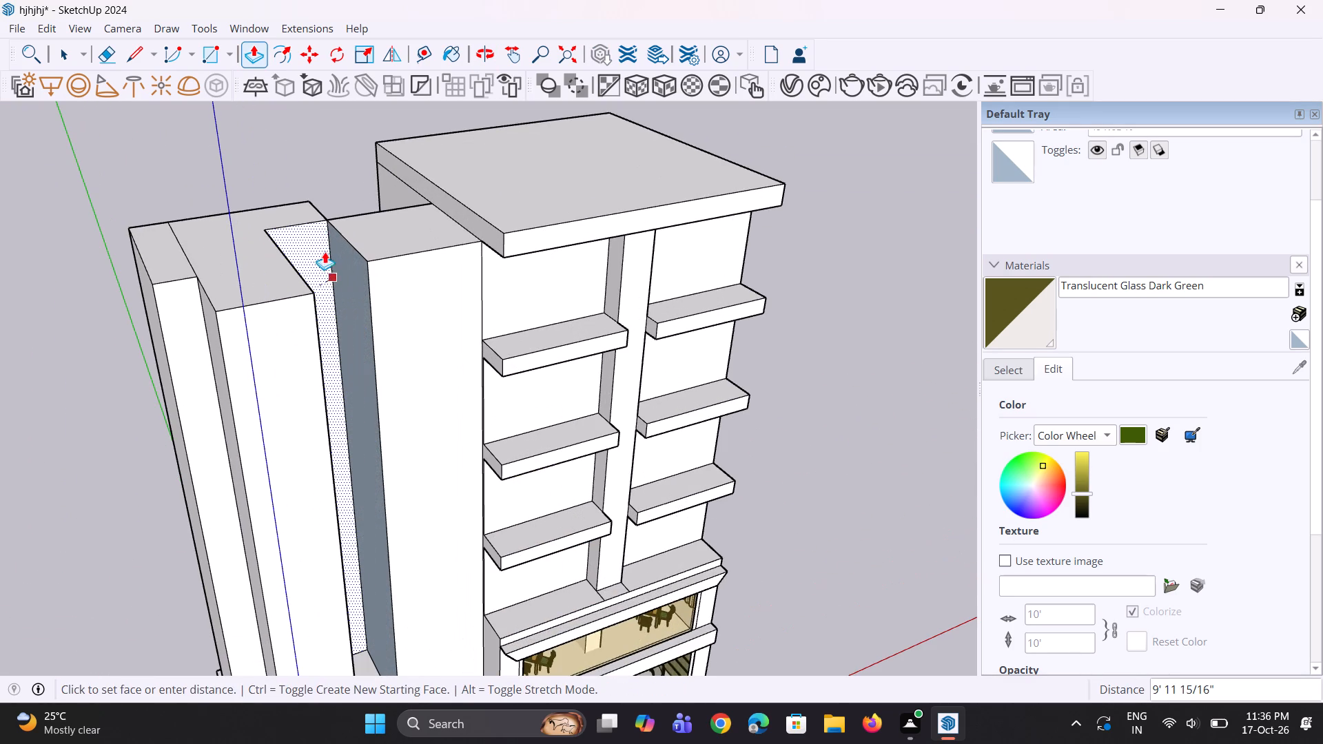
pyautogui.click(301, 195)
pyautogui.scroll(1, 303, 253)
pyautogui.click(303, 253)
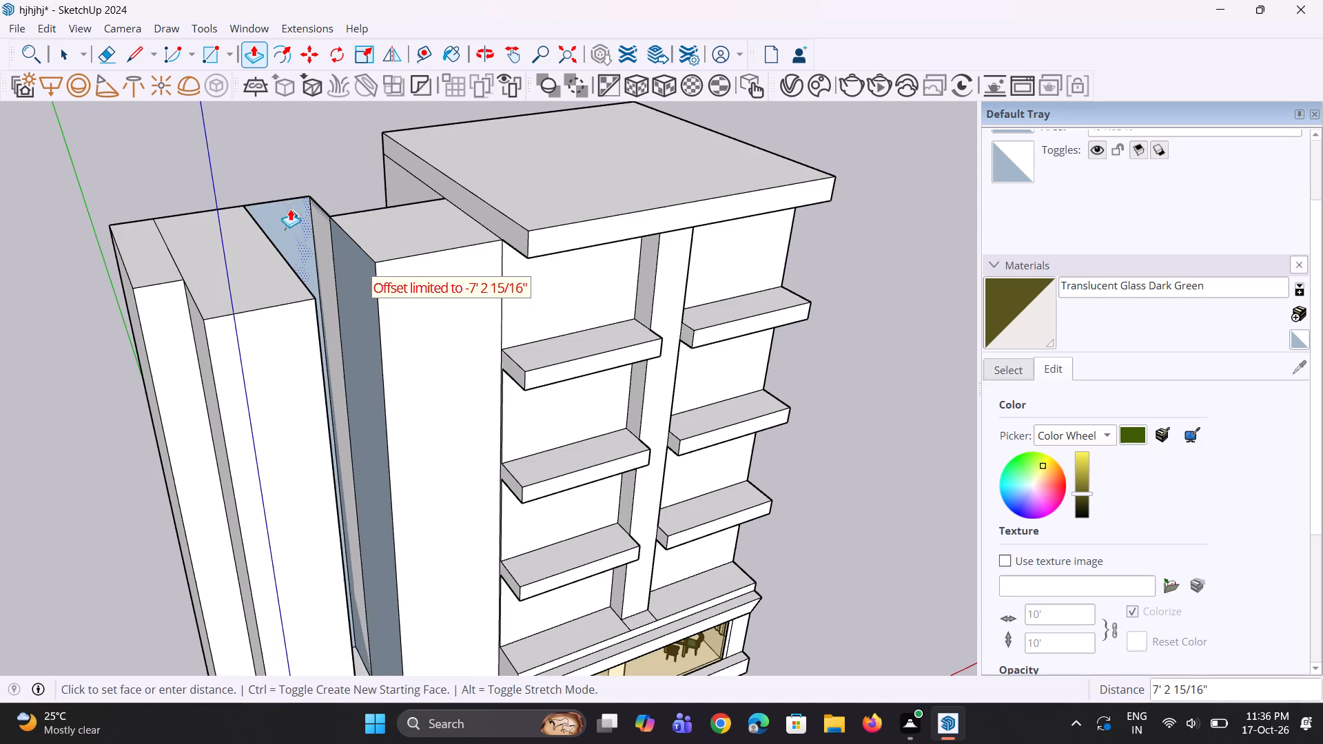
pyautogui.click(285, 195)
# Erase the leftover thin vertical face and its loose edges projecting behind the connecting block.
pyautogui.scroll(2, 342, 309)
pyautogui.moveTo(329, 279); pyautogui.dragTo(370, 324, button='middle')
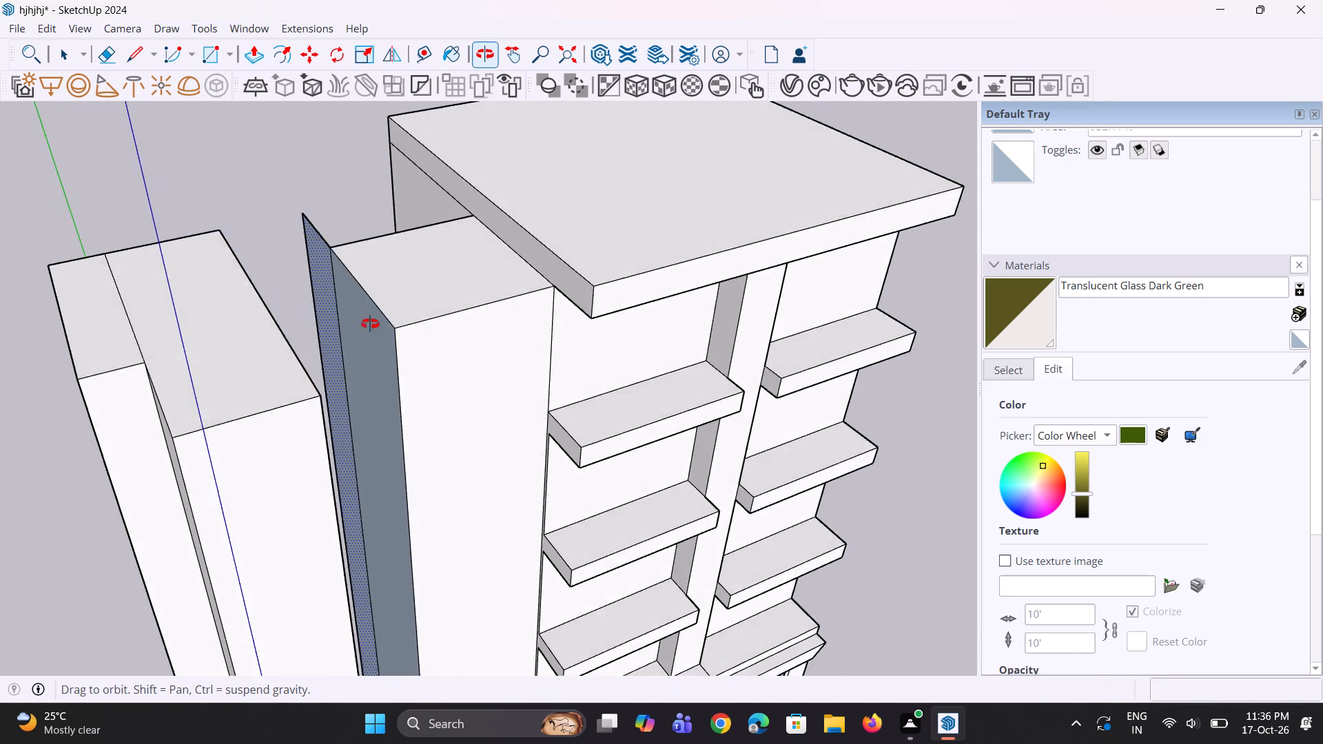
pyautogui.moveTo(370, 324); pyautogui.dragTo(435, 347, button='middle')
pyautogui.press('e')
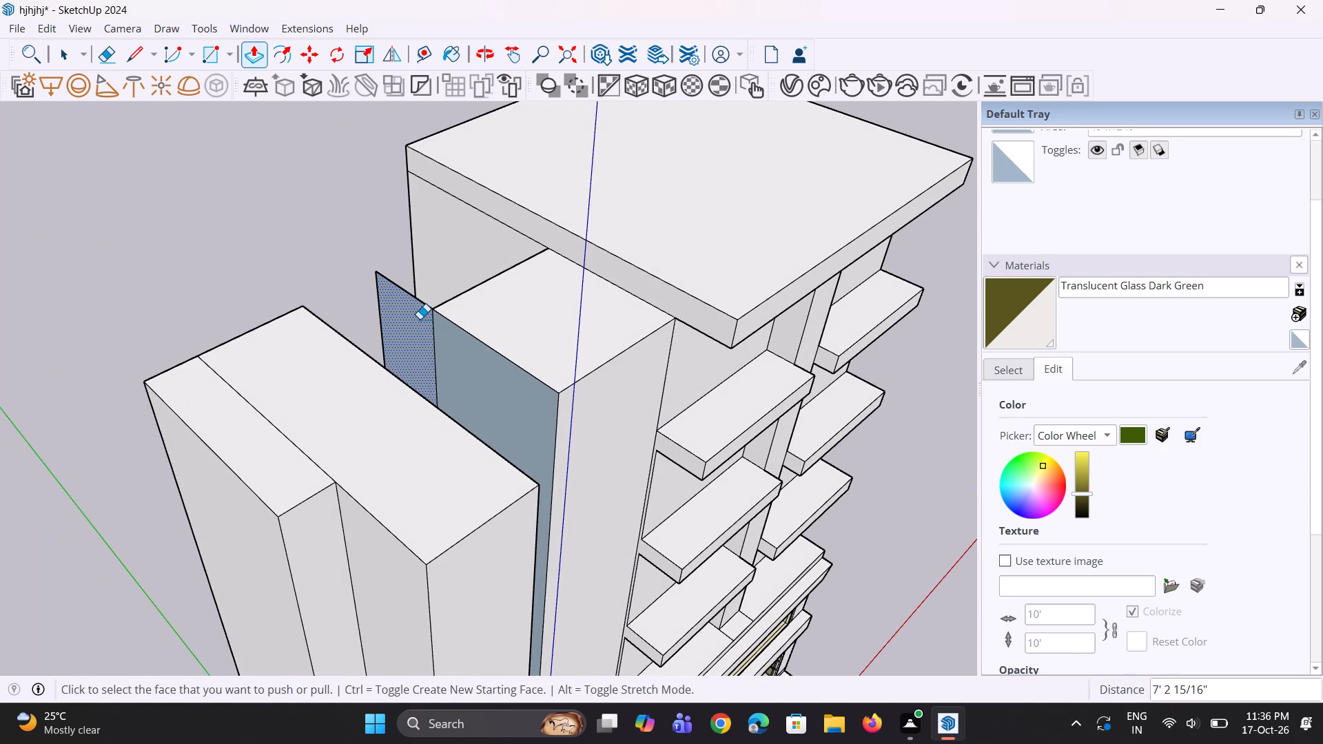
pyautogui.click(411, 299)
pyautogui.click(417, 296)
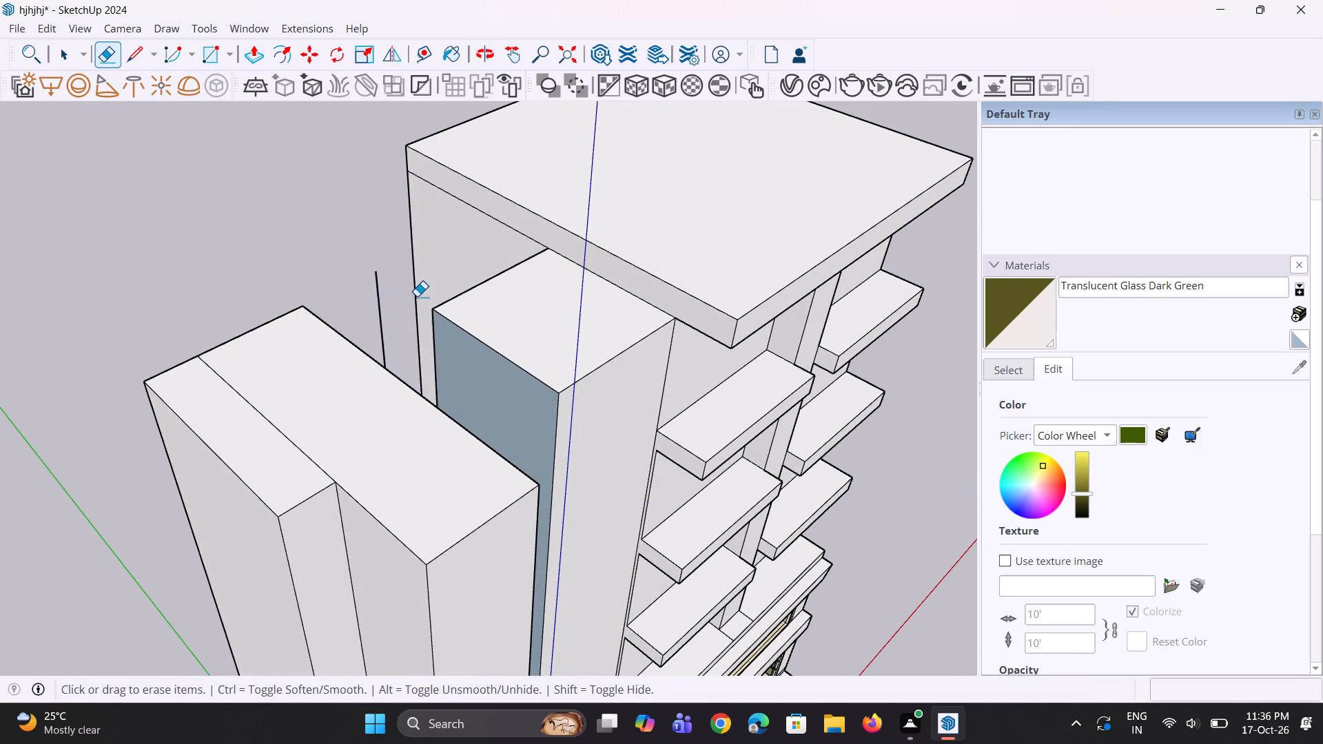
pyautogui.click(378, 291)
# Examine the opened gap between the two blocks from above, from behind and from the front.
pyautogui.scroll(-5, 373, 310)
pyautogui.moveTo(442, 378); pyautogui.dragTo(345, 415, button='middle')
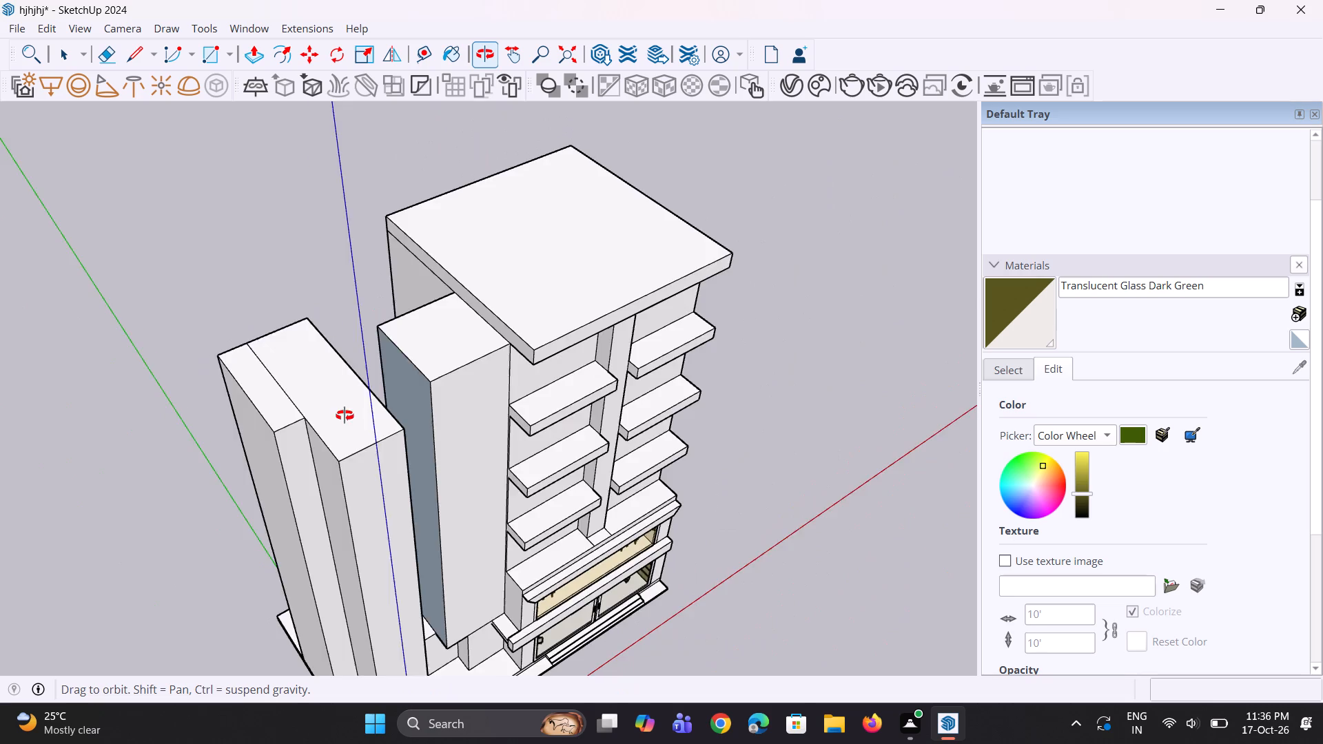
pyautogui.moveTo(345, 415); pyautogui.dragTo(336, 477, button='middle')
pyautogui.moveTo(319, 513); pyautogui.dragTo(760, 464, button='middle')
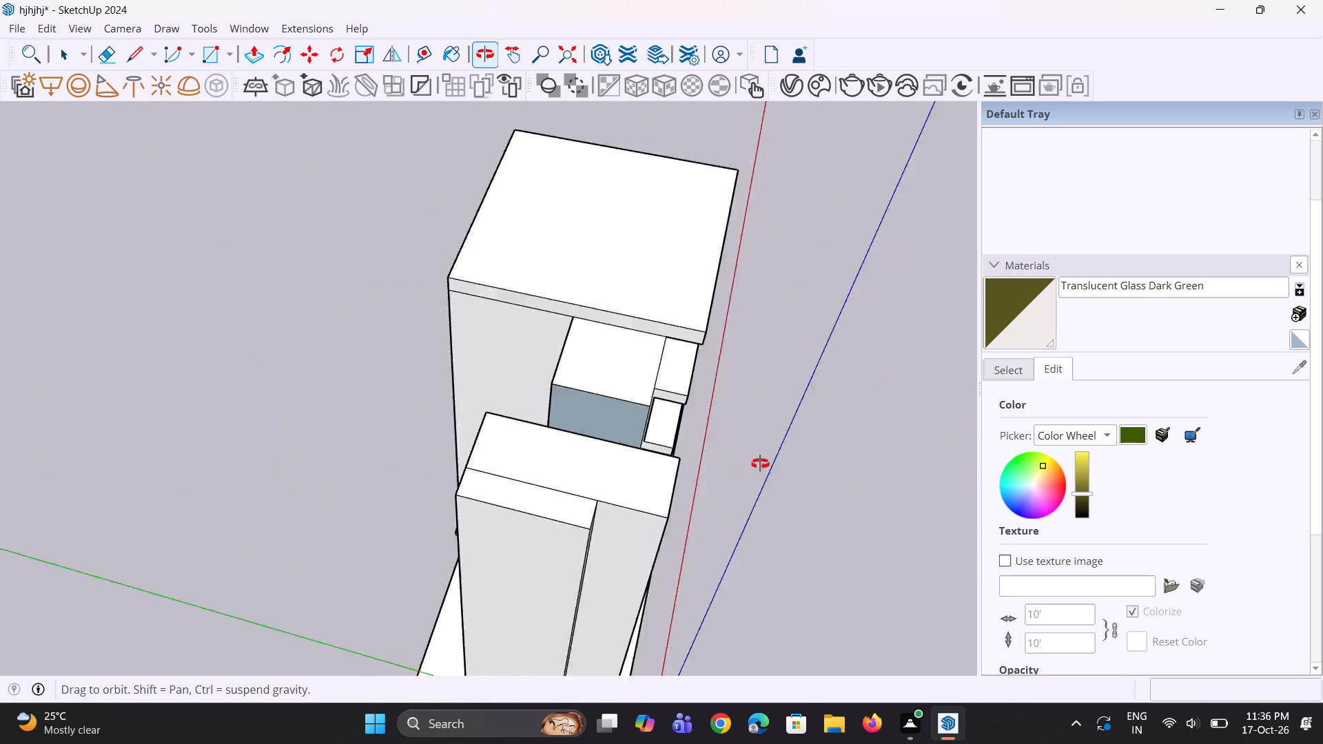
pyautogui.moveTo(760, 464); pyautogui.dragTo(945, 424, button='middle')
pyautogui.scroll(4, 699, 530)
pyautogui.moveTo(564, 561); pyautogui.dragTo(789, 528, button='middle')
pyautogui.scroll(2, 673, 400)
pyautogui.scroll(5, 724, 456)
pyautogui.scroll(-10, 712, 476)
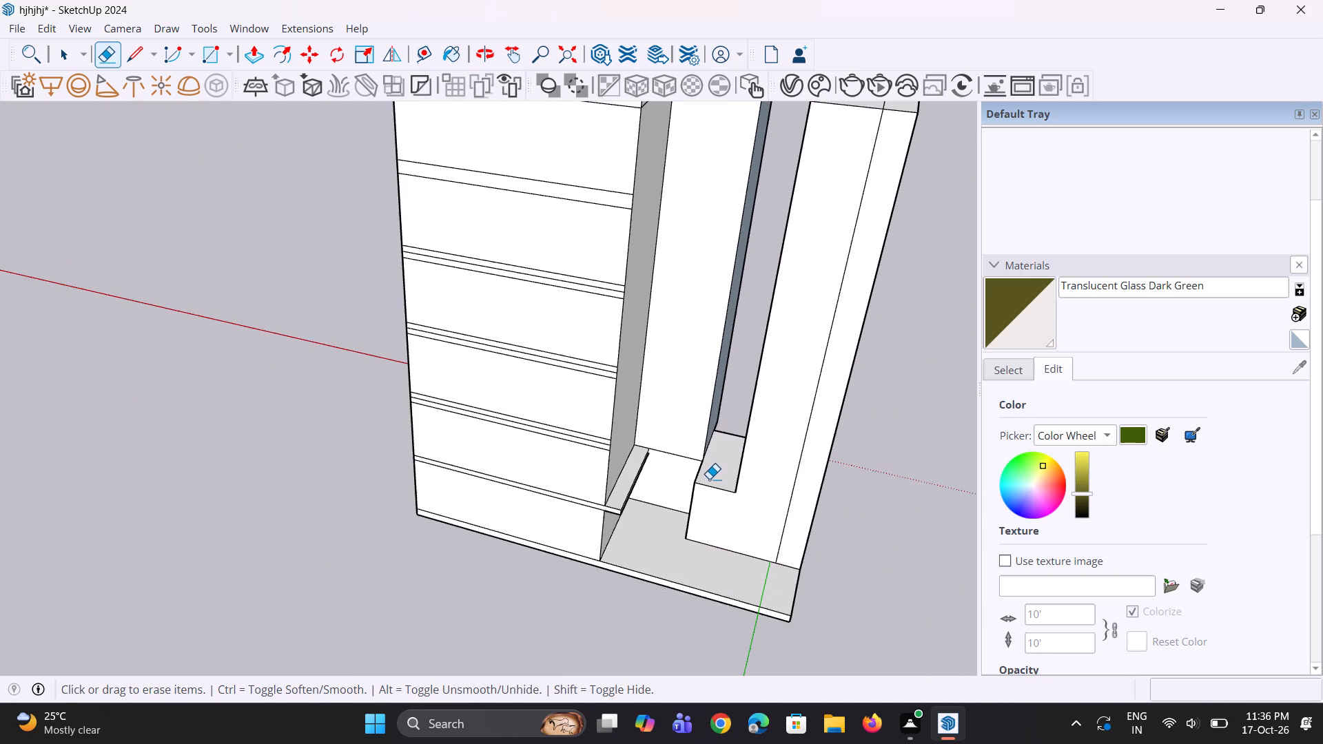
pyautogui.scroll(-5, 693, 470)
pyautogui.moveTo(734, 475); pyautogui.dragTo(0, 395, button='middle')
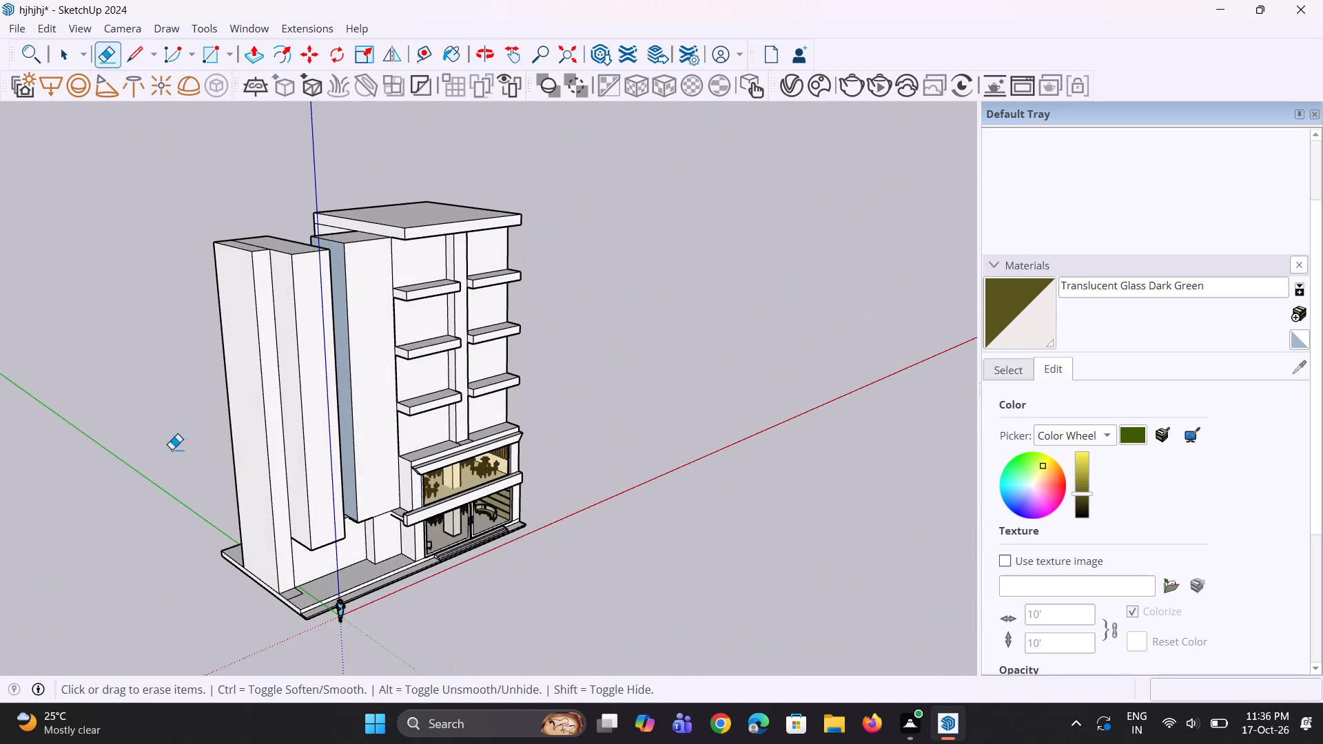
# Push the upper side face of the connecting block inward 4' 8 13/16", widening the gap beside the tall block.
pyautogui.scroll(5, 233, 452)
pyautogui.moveTo(380, 484); pyautogui.dragTo(205, 502, button='middle')
pyautogui.scroll(1, 244, 512)
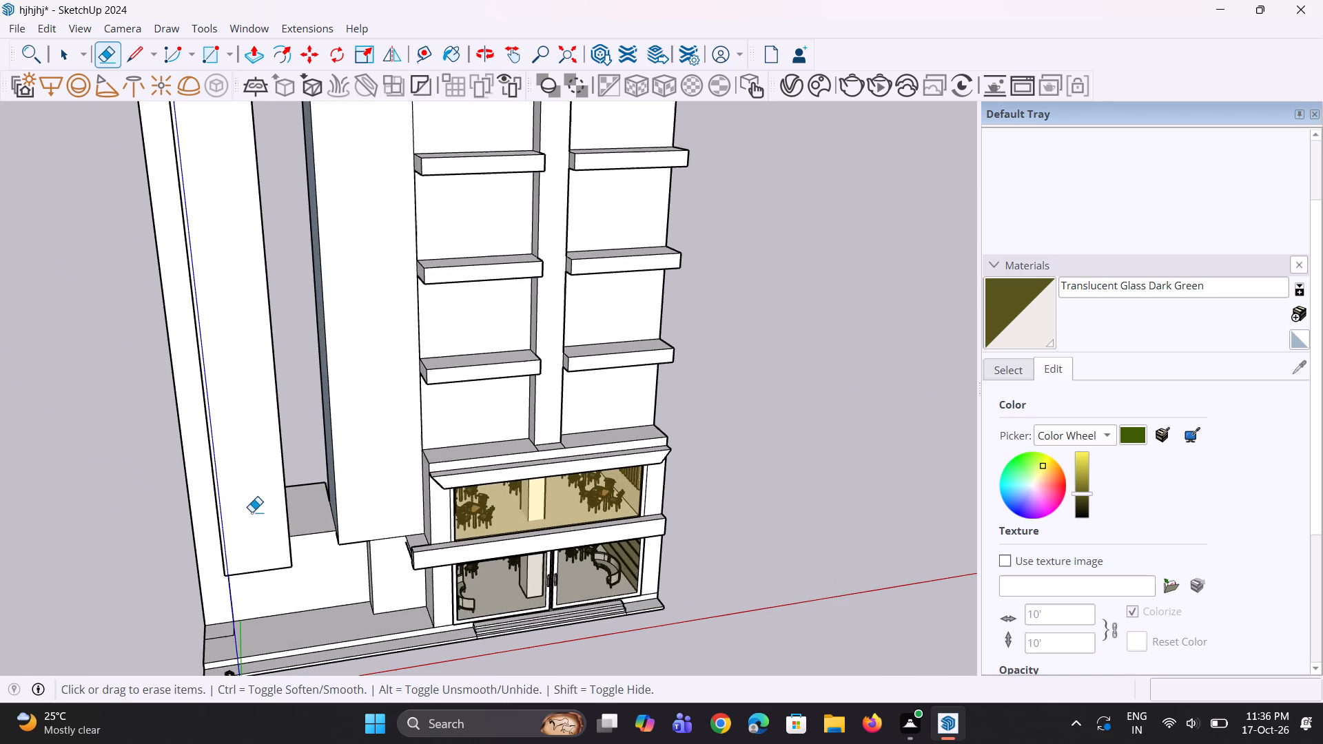
pyautogui.press('p')
pyautogui.moveTo(313, 477); pyautogui.dragTo(387, 477, button='middle')
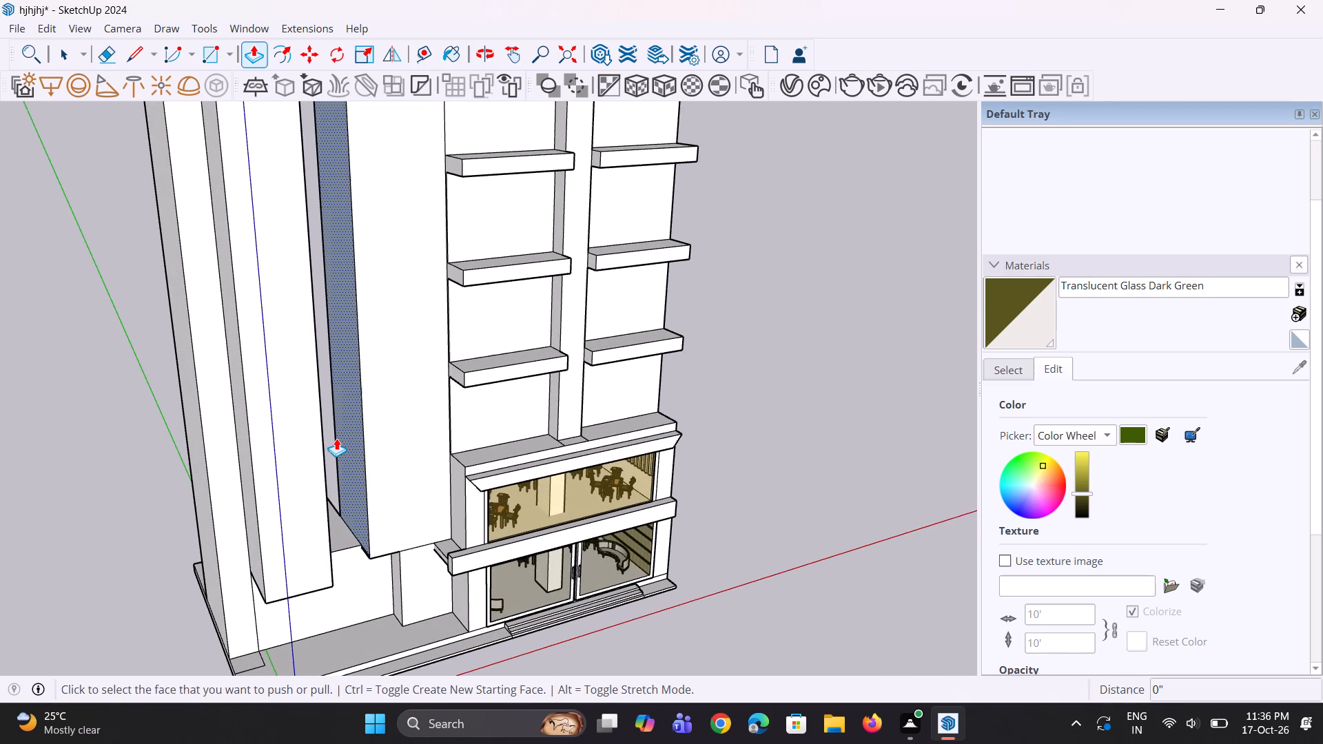
pyautogui.click(336, 438)
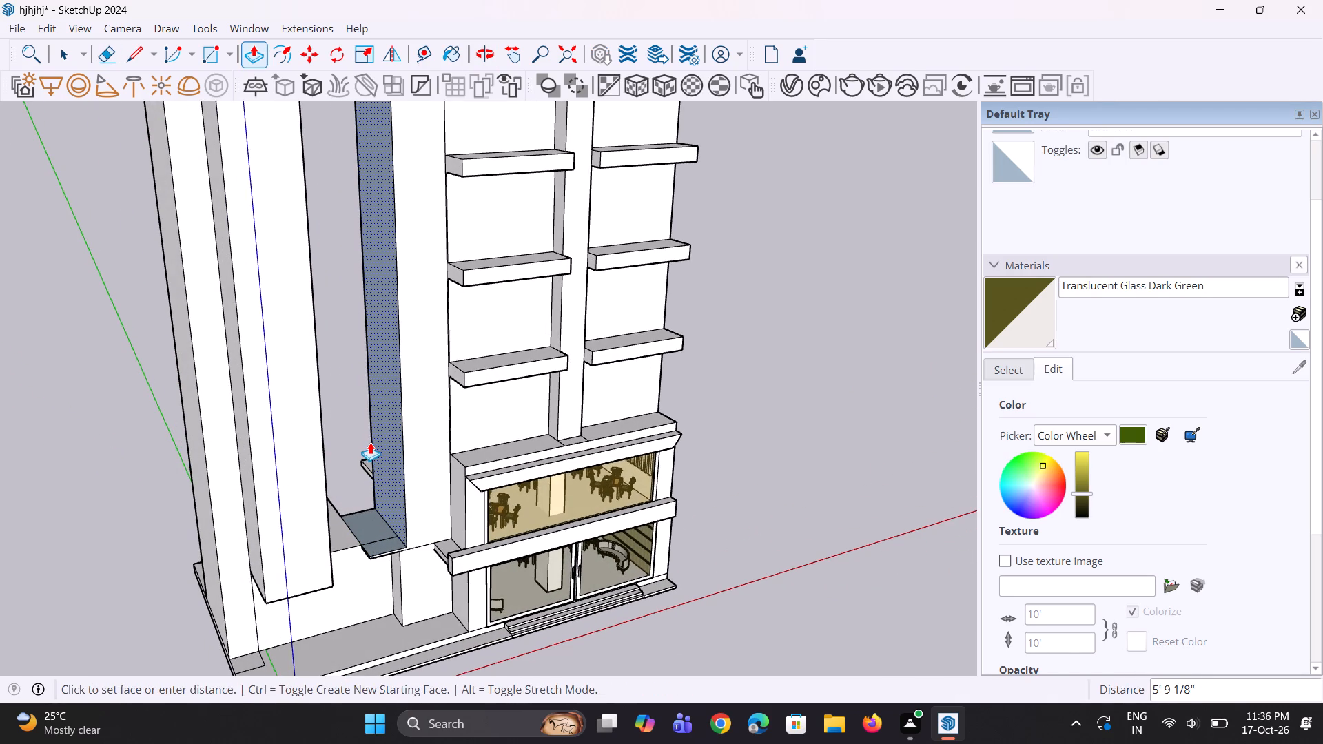
pyautogui.click(367, 441)
# Erase the line crossing the leftover horizontal face at first-floor level beside the connecting block.
pyautogui.moveTo(359, 489); pyautogui.dragTo(213, 499, button='middle')
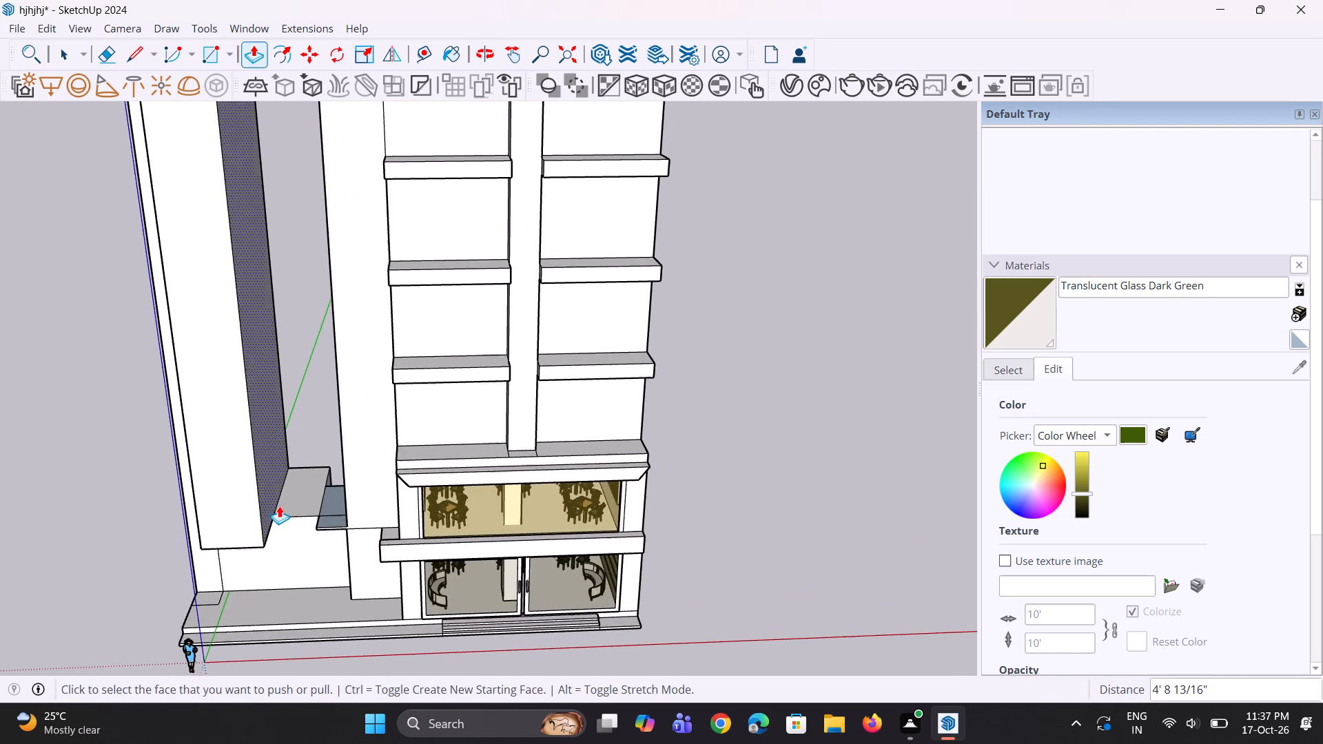
pyautogui.scroll(5, 280, 506)
pyautogui.scroll(2, 347, 538)
pyautogui.moveTo(347, 538); pyautogui.dragTo(364, 530, button='middle')
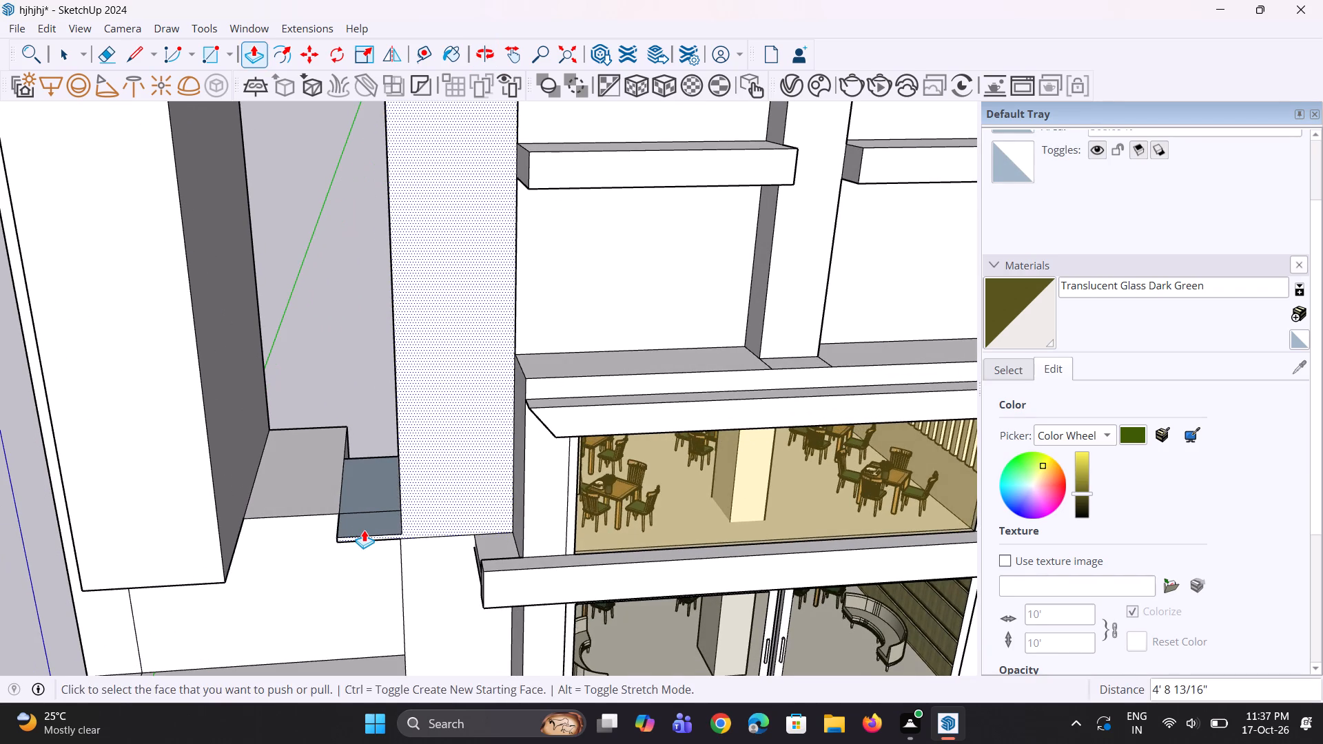
pyautogui.press('e')
pyautogui.click(370, 510)
pyautogui.scroll(2, 358, 537)
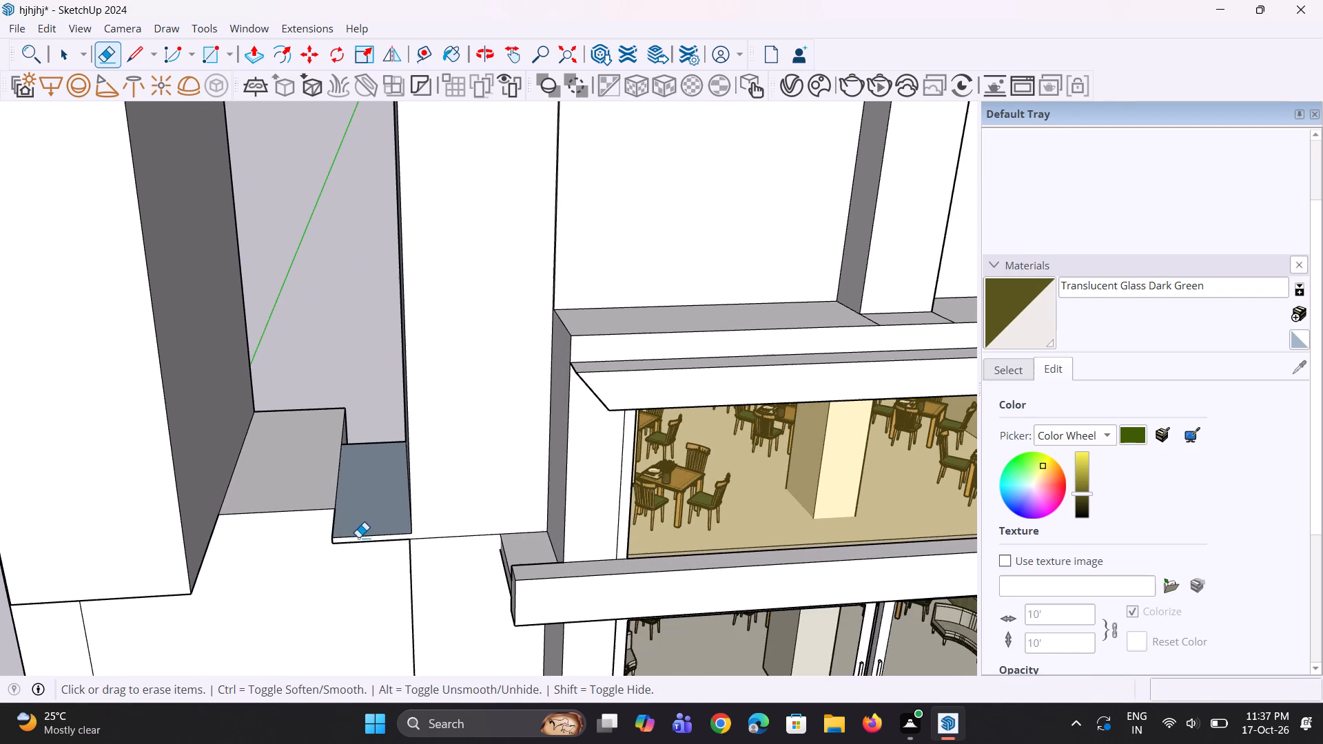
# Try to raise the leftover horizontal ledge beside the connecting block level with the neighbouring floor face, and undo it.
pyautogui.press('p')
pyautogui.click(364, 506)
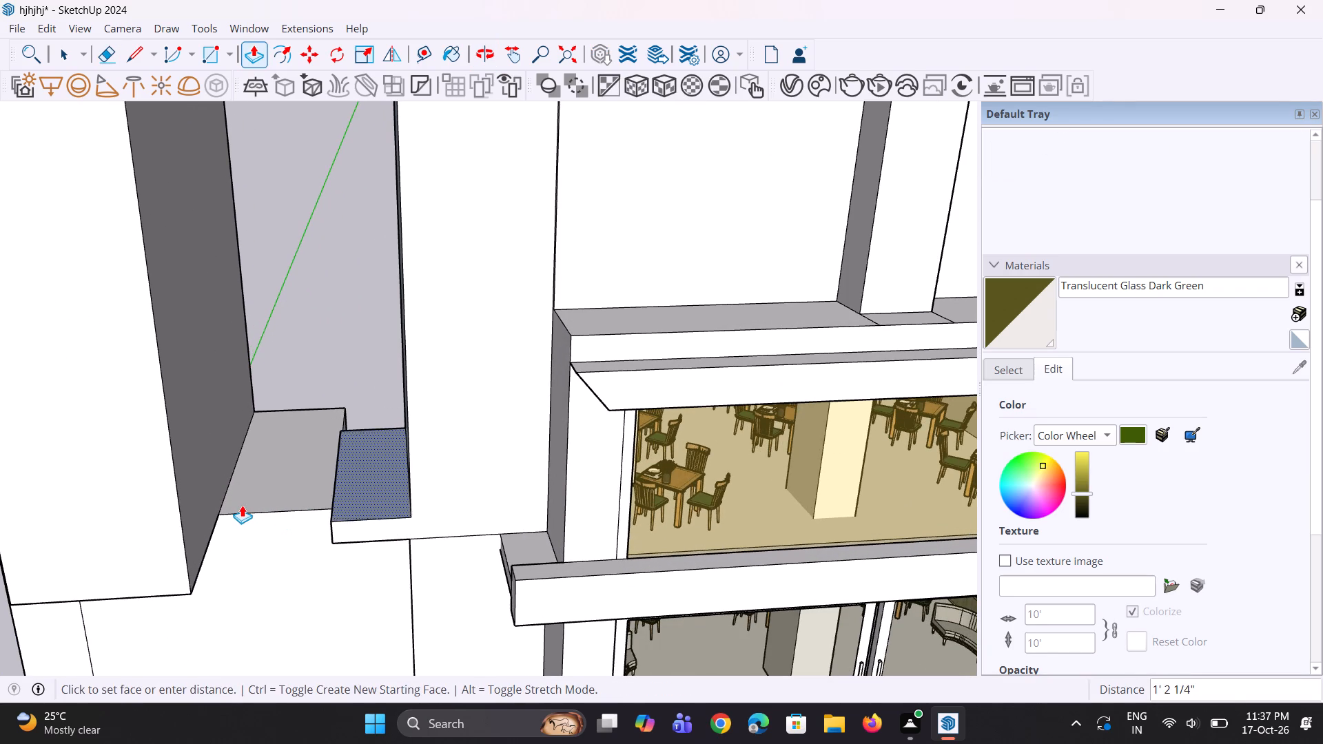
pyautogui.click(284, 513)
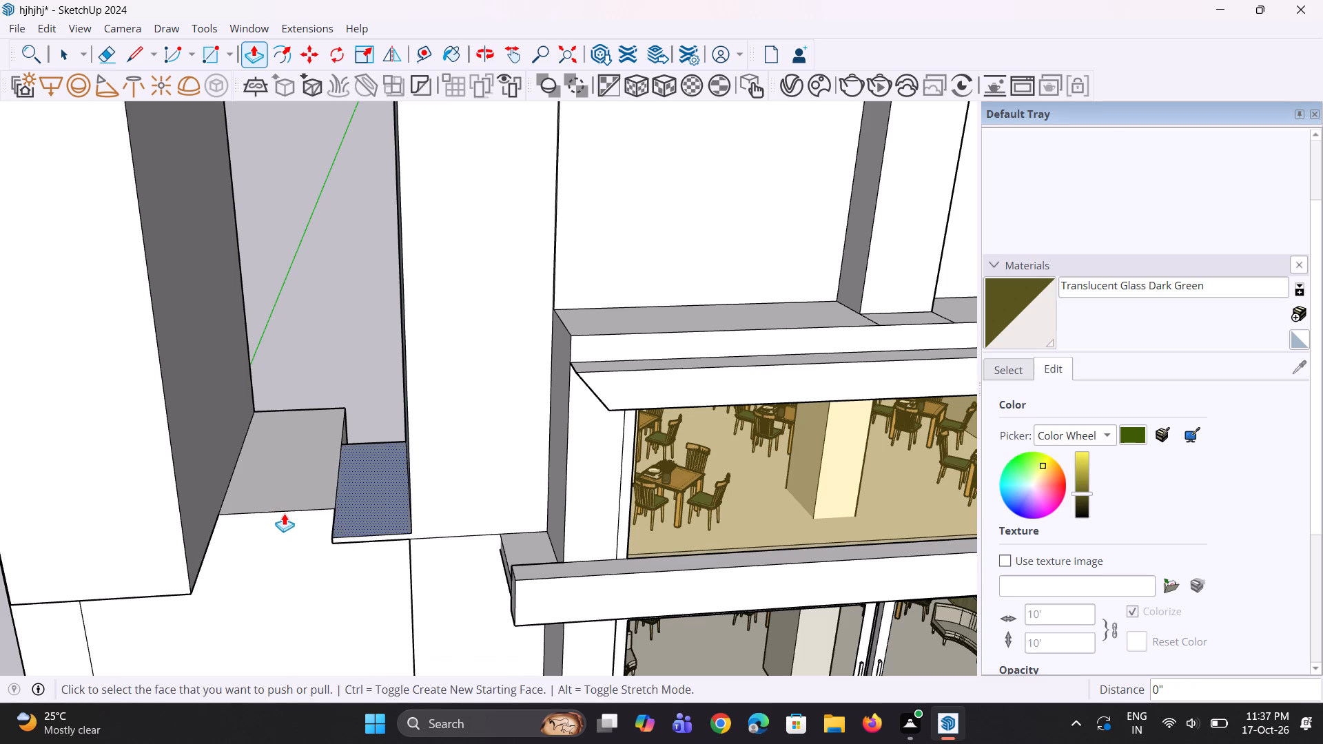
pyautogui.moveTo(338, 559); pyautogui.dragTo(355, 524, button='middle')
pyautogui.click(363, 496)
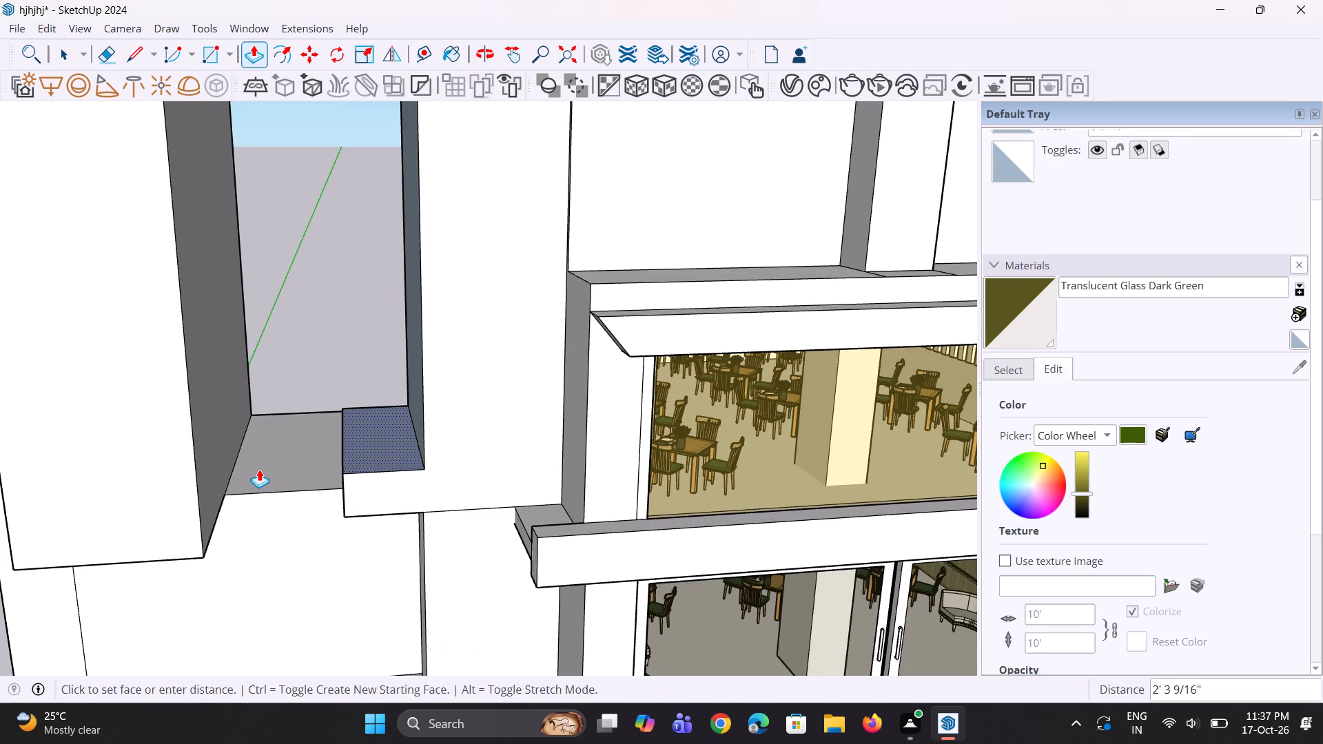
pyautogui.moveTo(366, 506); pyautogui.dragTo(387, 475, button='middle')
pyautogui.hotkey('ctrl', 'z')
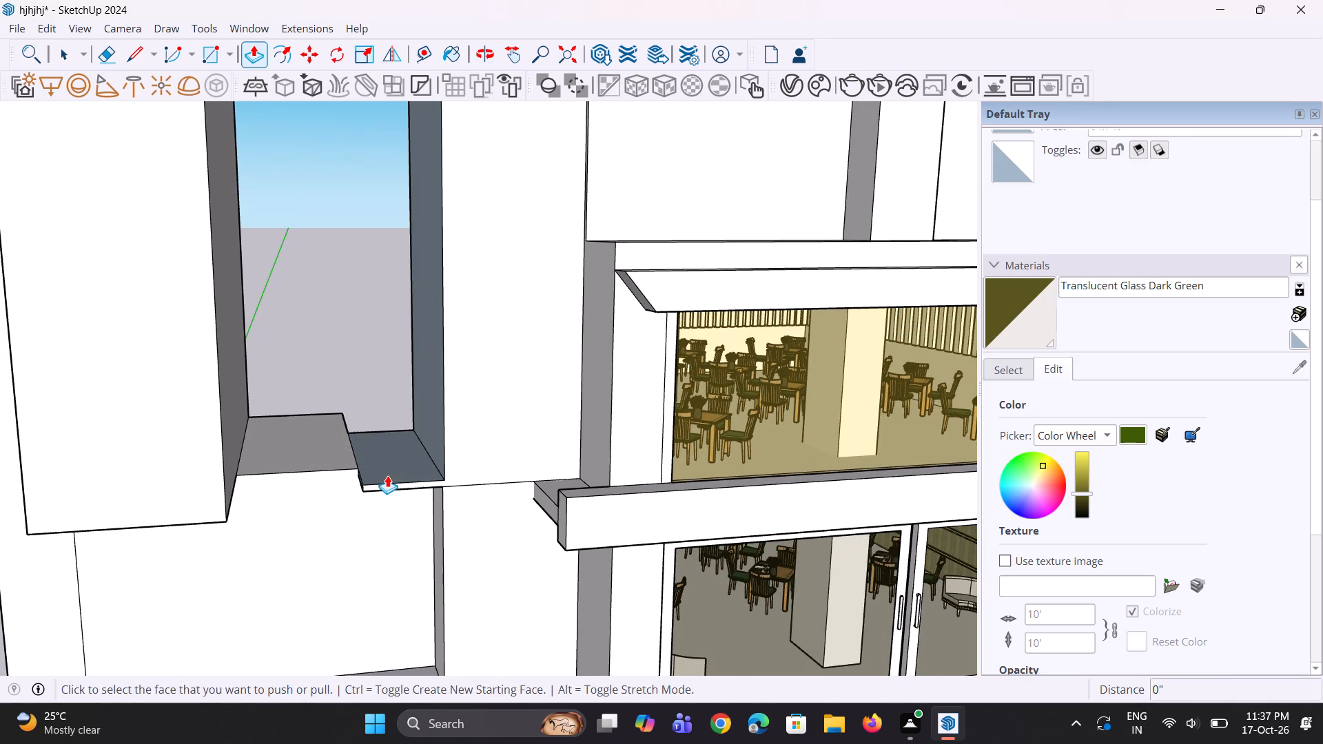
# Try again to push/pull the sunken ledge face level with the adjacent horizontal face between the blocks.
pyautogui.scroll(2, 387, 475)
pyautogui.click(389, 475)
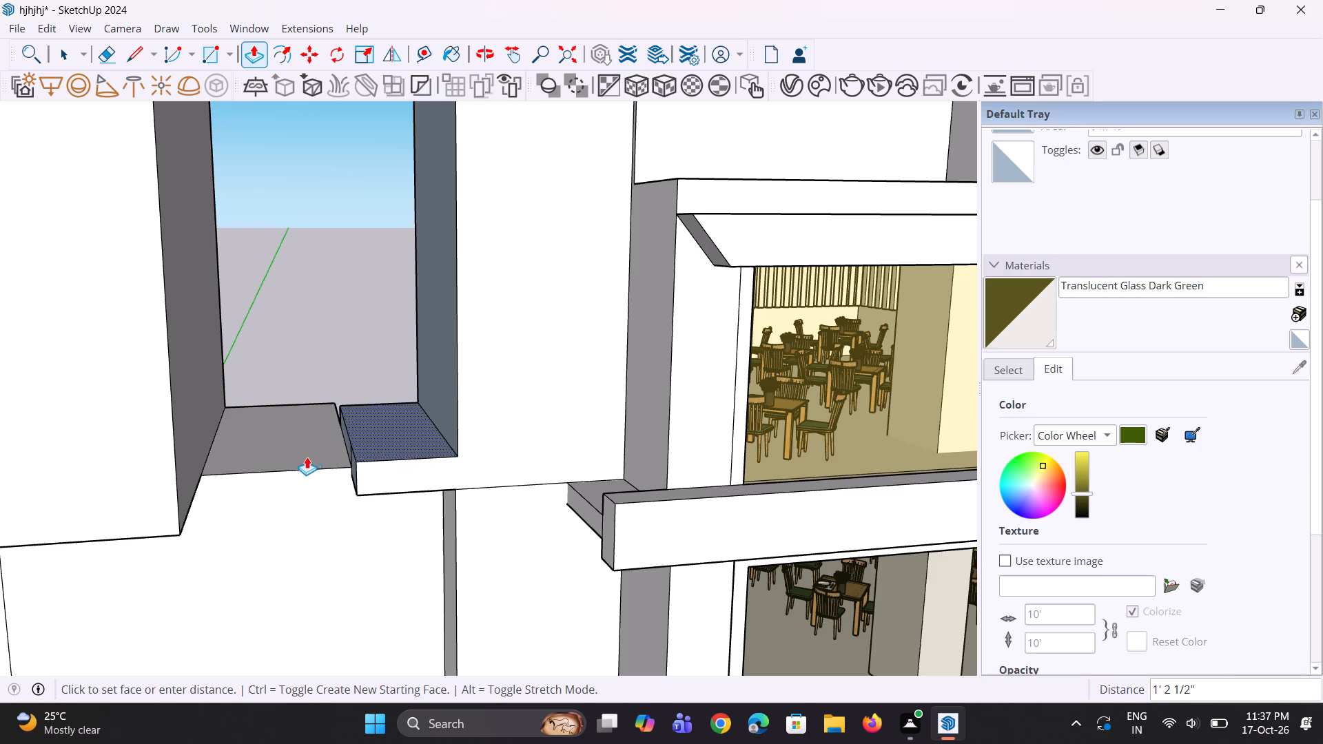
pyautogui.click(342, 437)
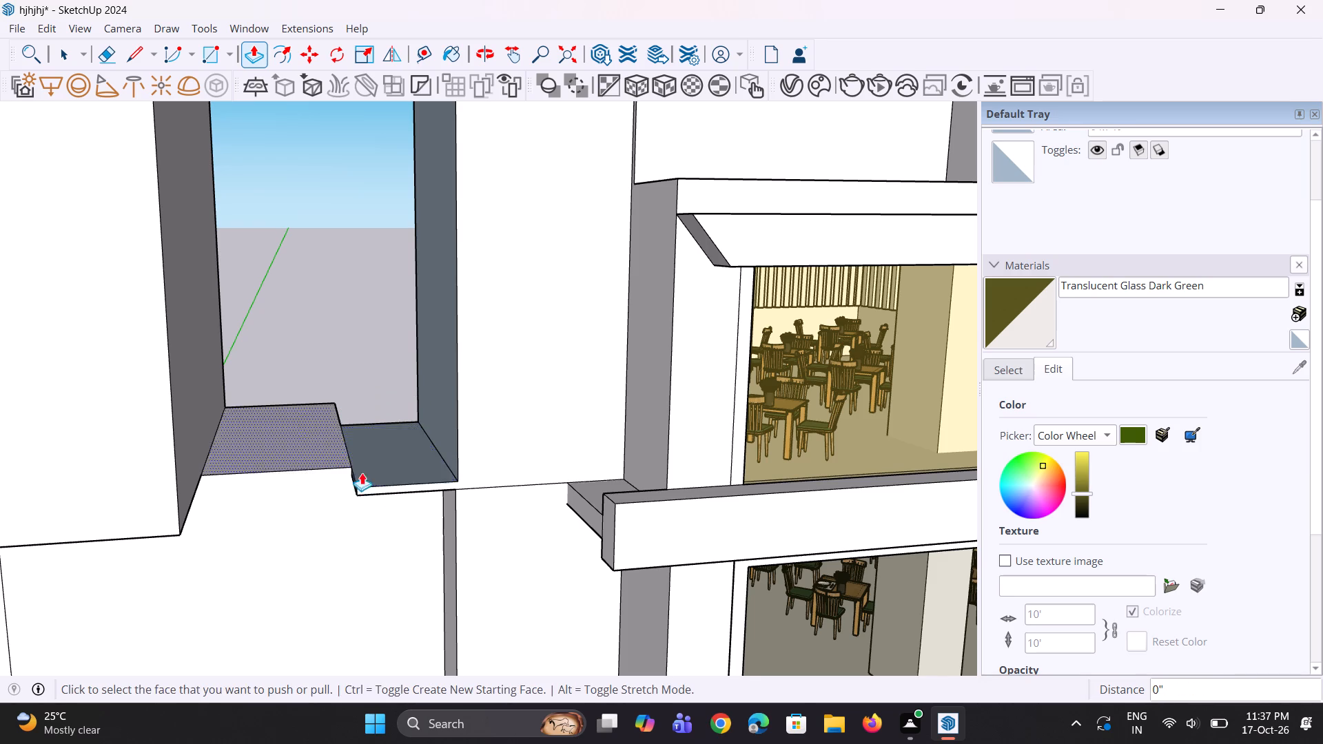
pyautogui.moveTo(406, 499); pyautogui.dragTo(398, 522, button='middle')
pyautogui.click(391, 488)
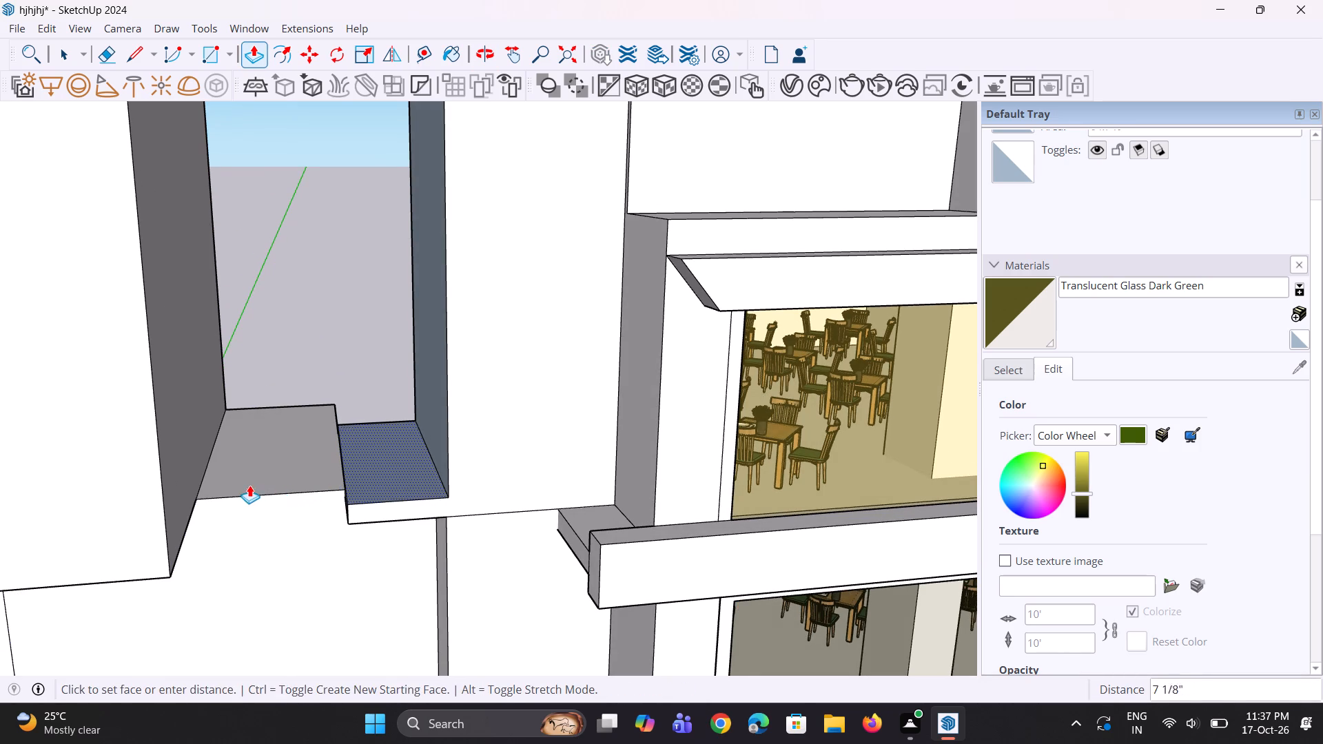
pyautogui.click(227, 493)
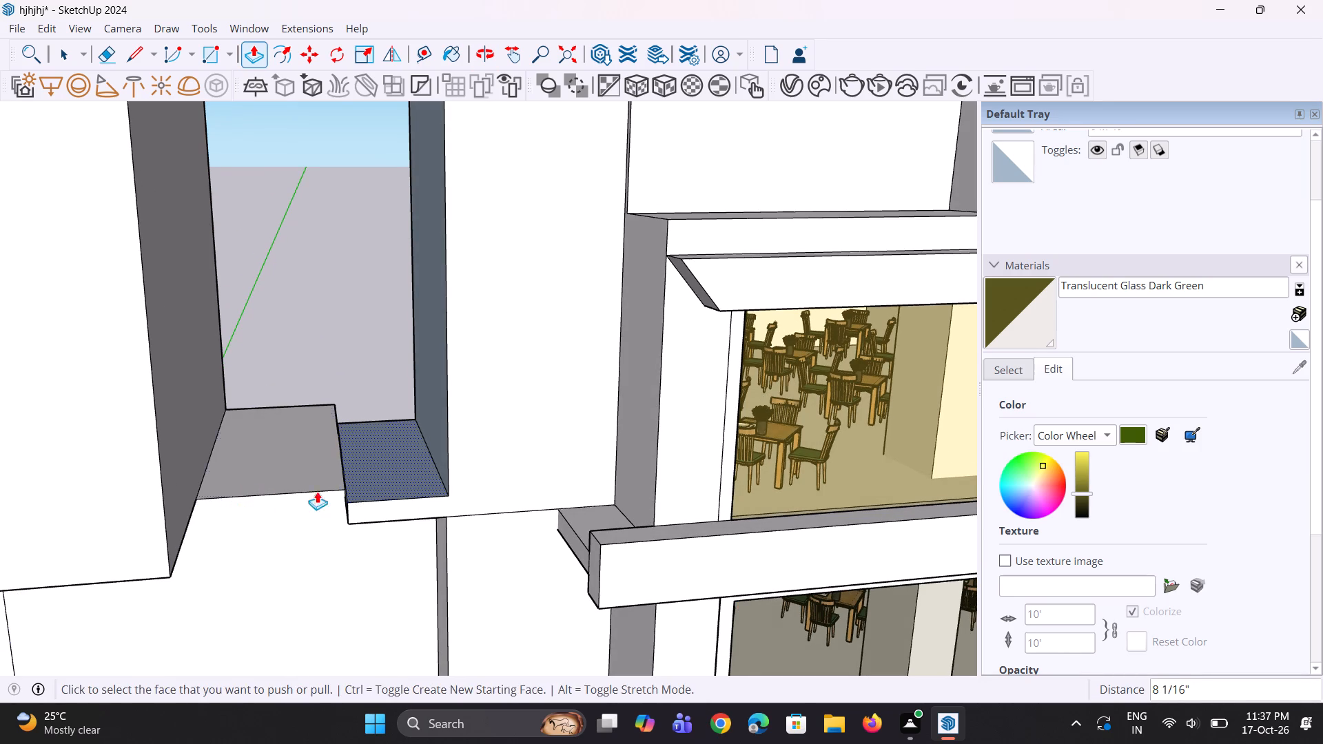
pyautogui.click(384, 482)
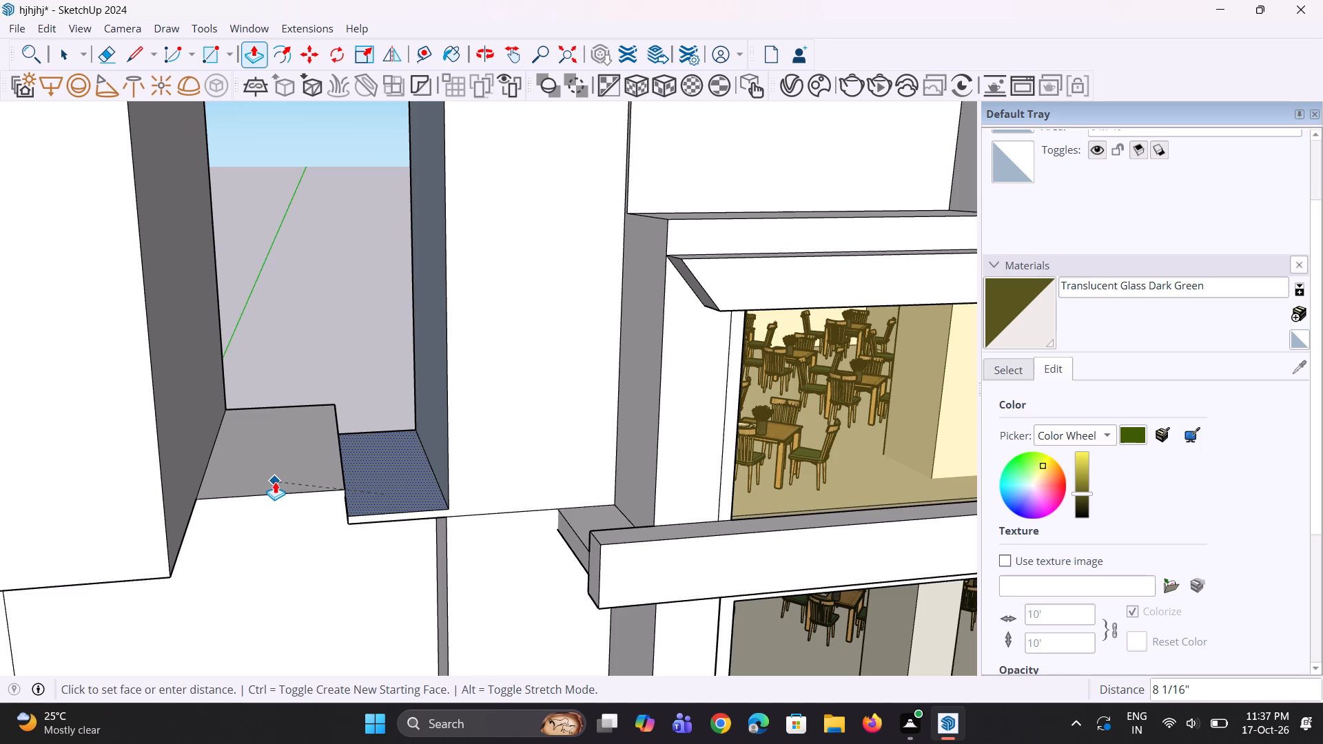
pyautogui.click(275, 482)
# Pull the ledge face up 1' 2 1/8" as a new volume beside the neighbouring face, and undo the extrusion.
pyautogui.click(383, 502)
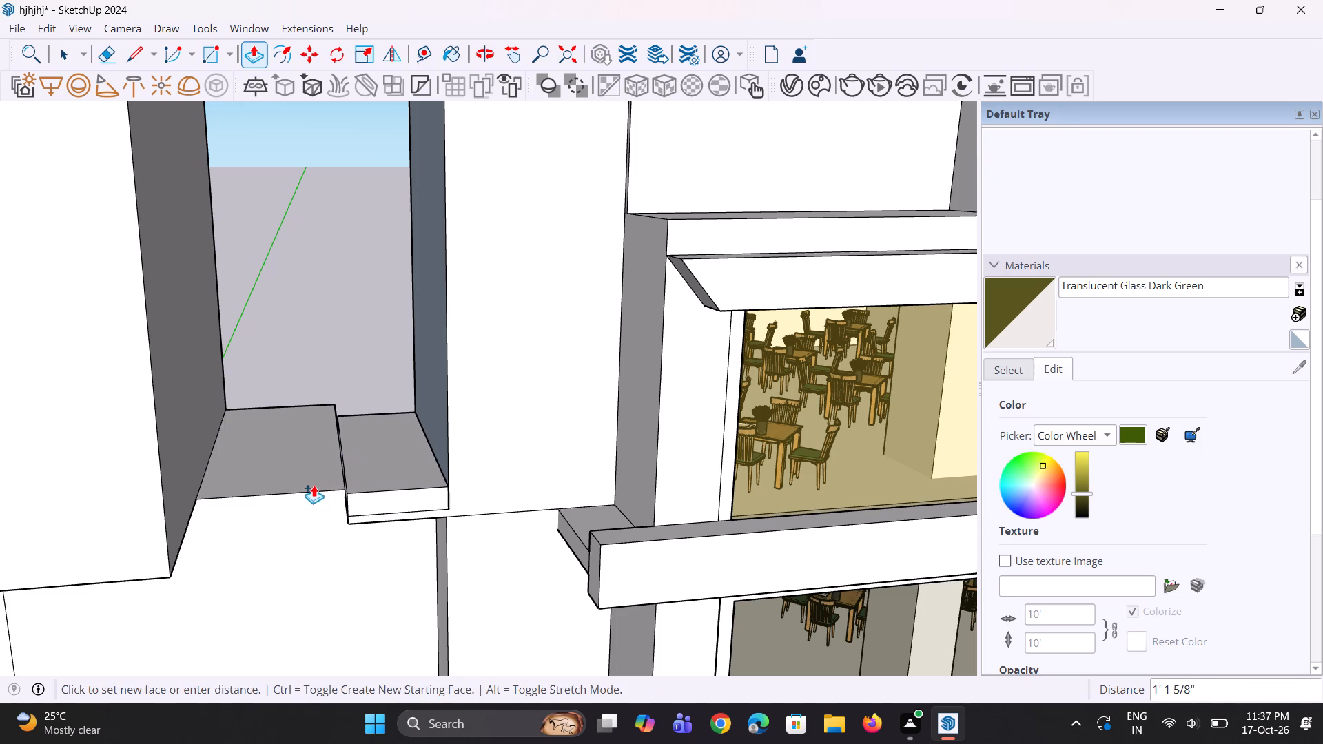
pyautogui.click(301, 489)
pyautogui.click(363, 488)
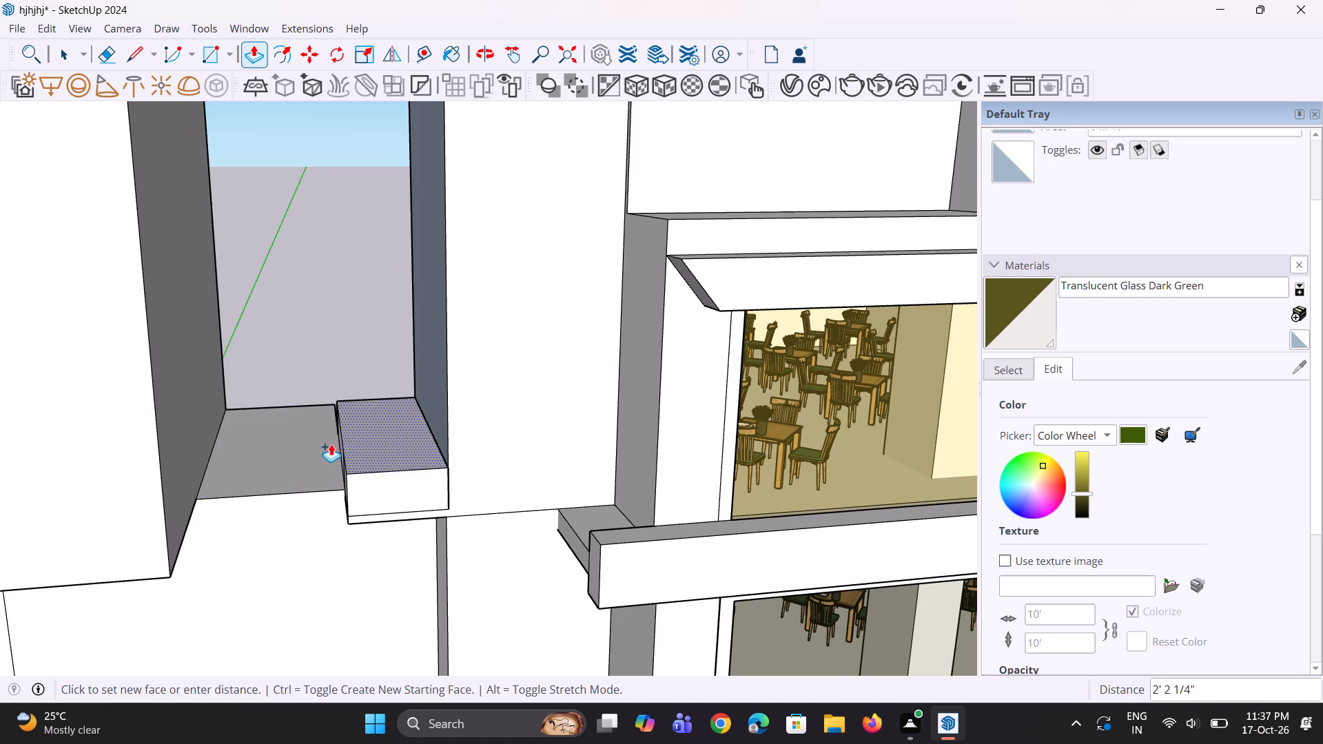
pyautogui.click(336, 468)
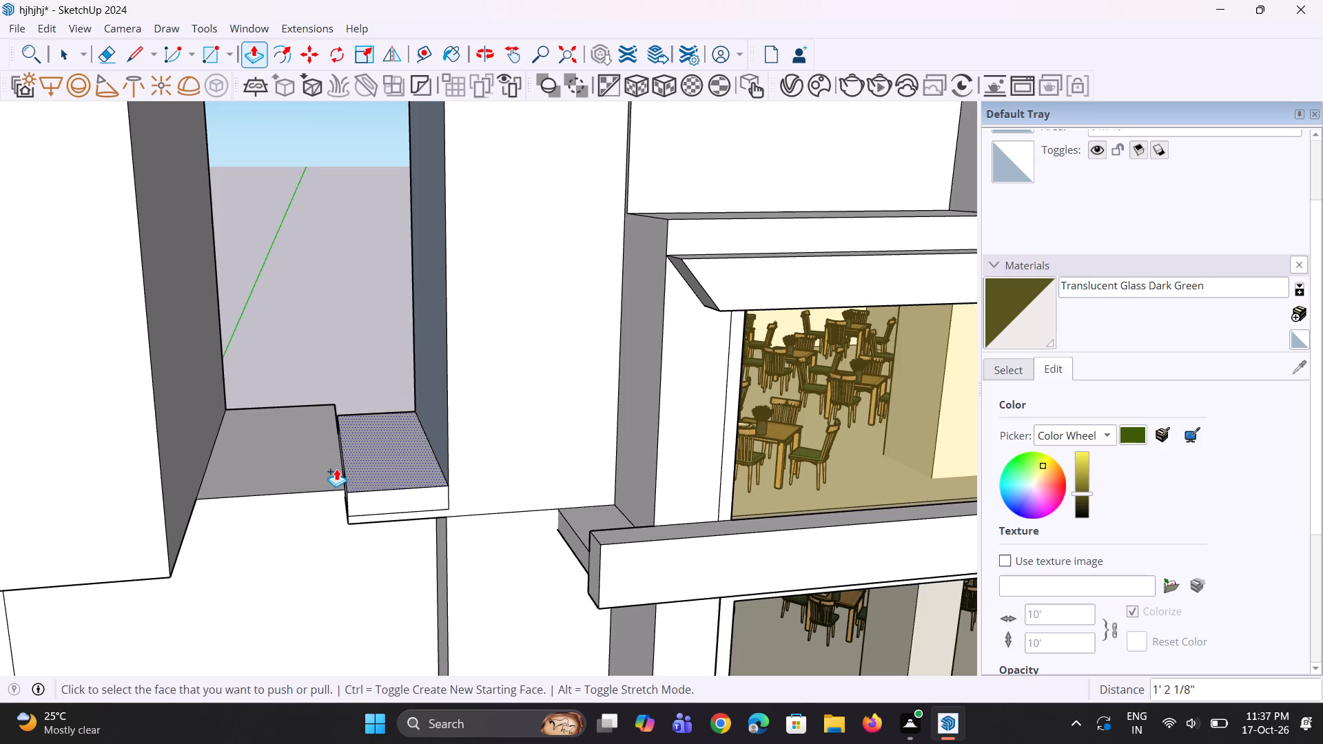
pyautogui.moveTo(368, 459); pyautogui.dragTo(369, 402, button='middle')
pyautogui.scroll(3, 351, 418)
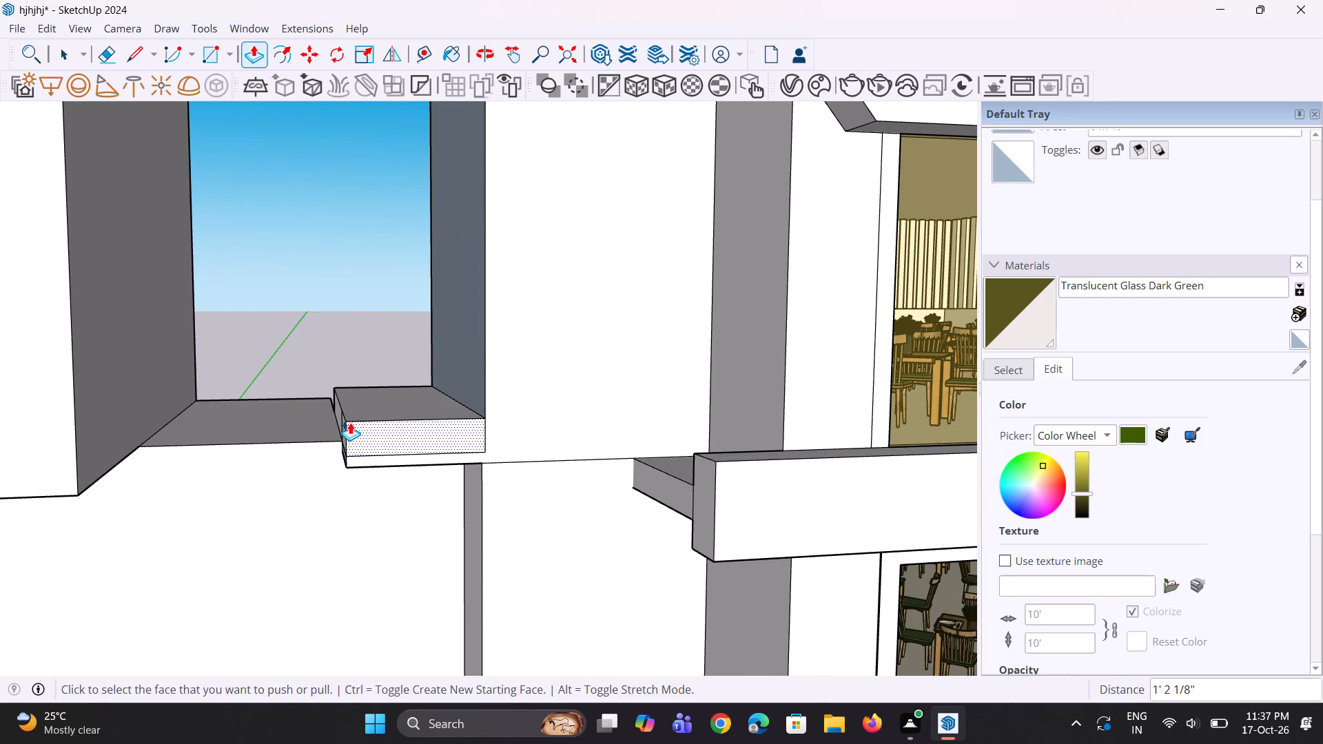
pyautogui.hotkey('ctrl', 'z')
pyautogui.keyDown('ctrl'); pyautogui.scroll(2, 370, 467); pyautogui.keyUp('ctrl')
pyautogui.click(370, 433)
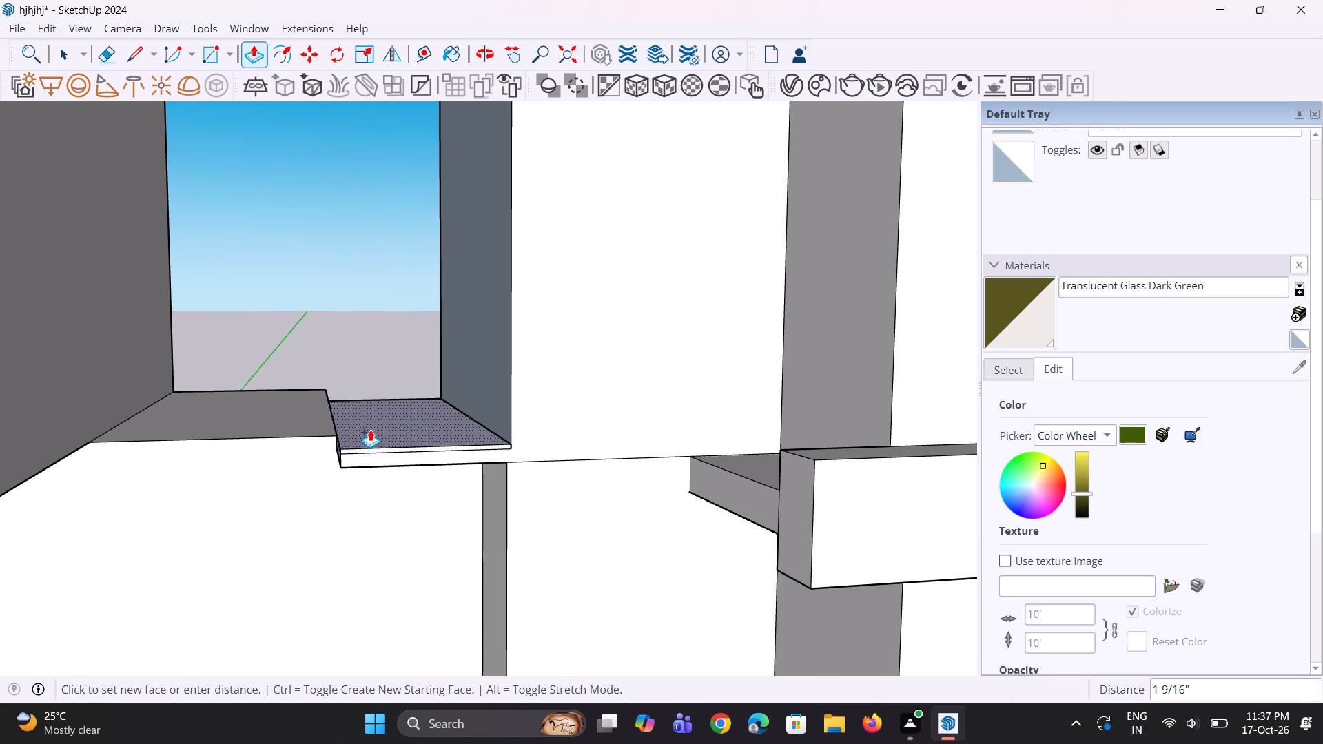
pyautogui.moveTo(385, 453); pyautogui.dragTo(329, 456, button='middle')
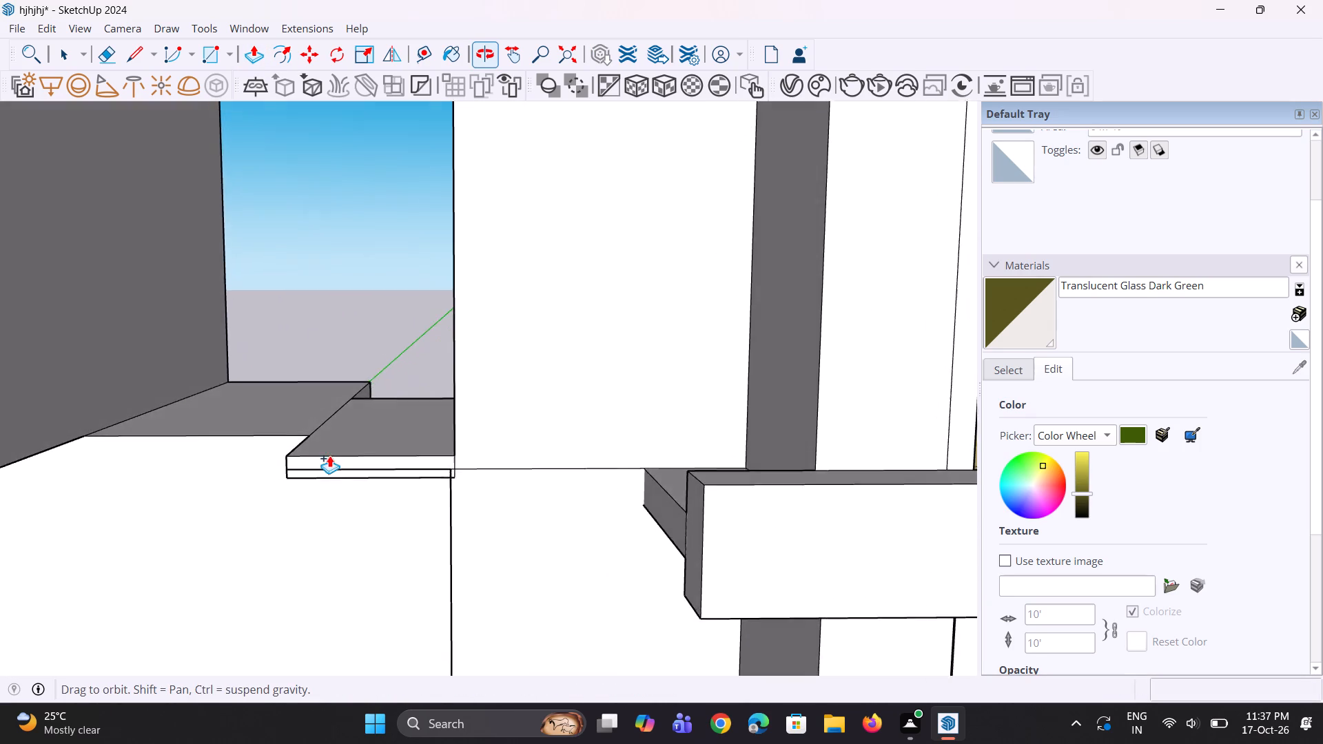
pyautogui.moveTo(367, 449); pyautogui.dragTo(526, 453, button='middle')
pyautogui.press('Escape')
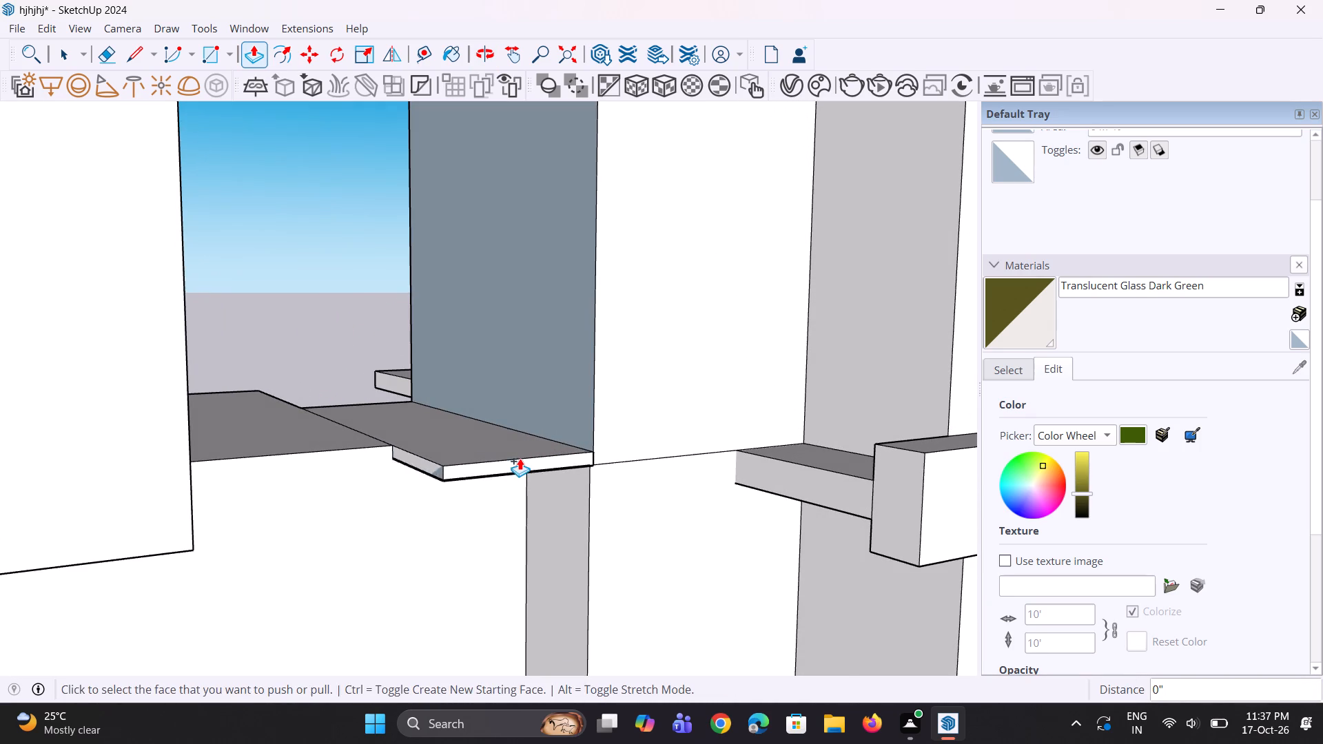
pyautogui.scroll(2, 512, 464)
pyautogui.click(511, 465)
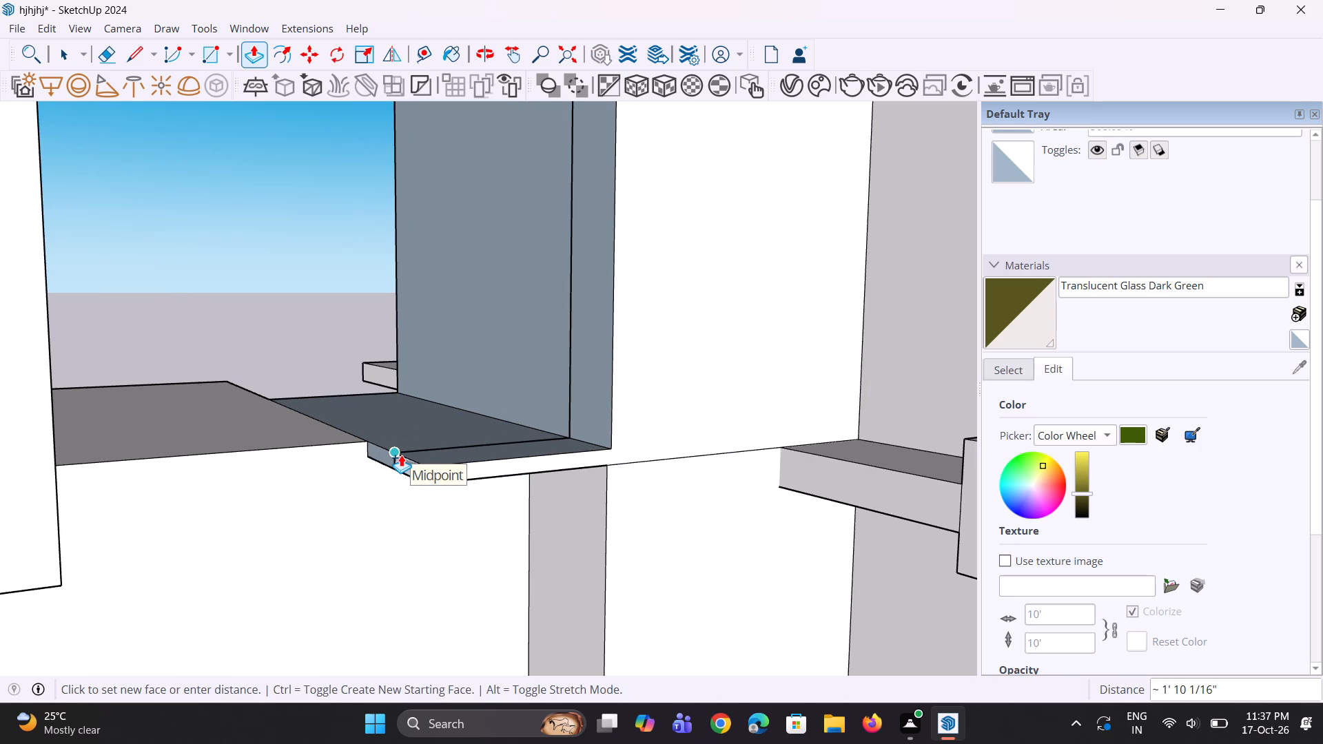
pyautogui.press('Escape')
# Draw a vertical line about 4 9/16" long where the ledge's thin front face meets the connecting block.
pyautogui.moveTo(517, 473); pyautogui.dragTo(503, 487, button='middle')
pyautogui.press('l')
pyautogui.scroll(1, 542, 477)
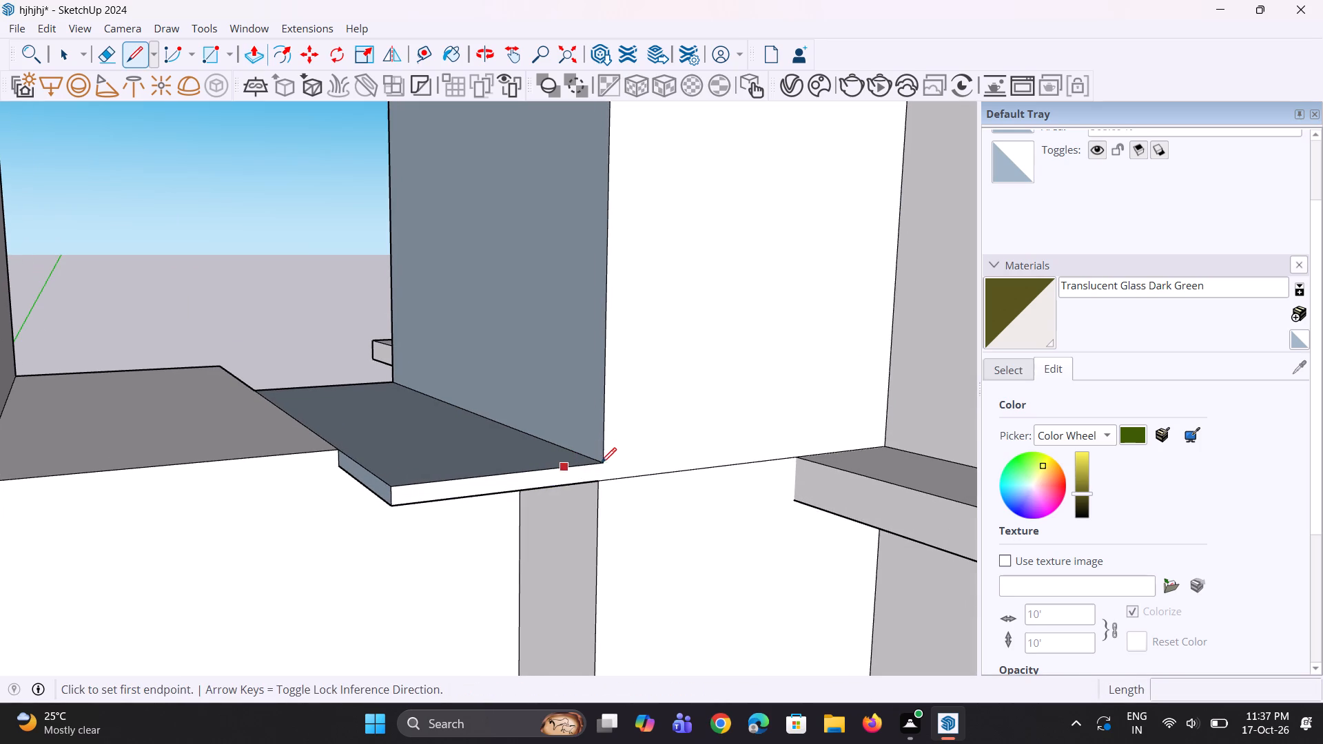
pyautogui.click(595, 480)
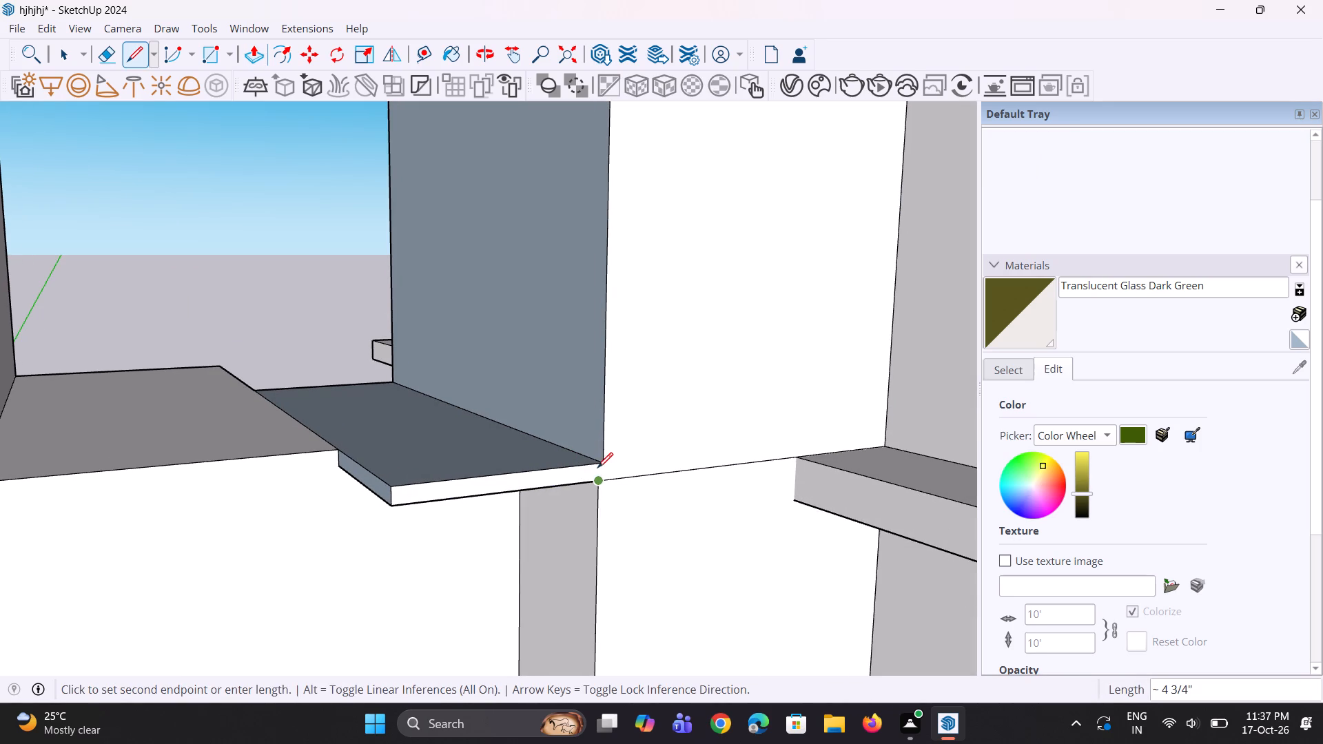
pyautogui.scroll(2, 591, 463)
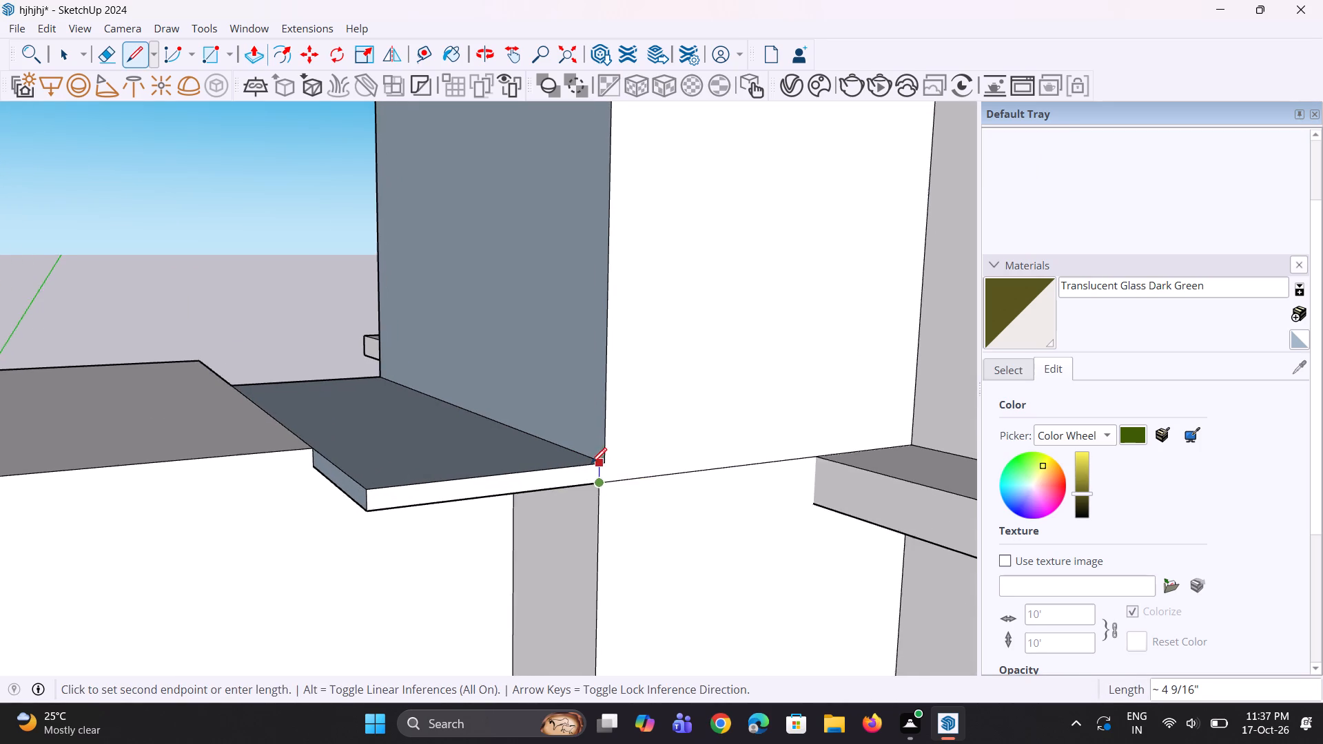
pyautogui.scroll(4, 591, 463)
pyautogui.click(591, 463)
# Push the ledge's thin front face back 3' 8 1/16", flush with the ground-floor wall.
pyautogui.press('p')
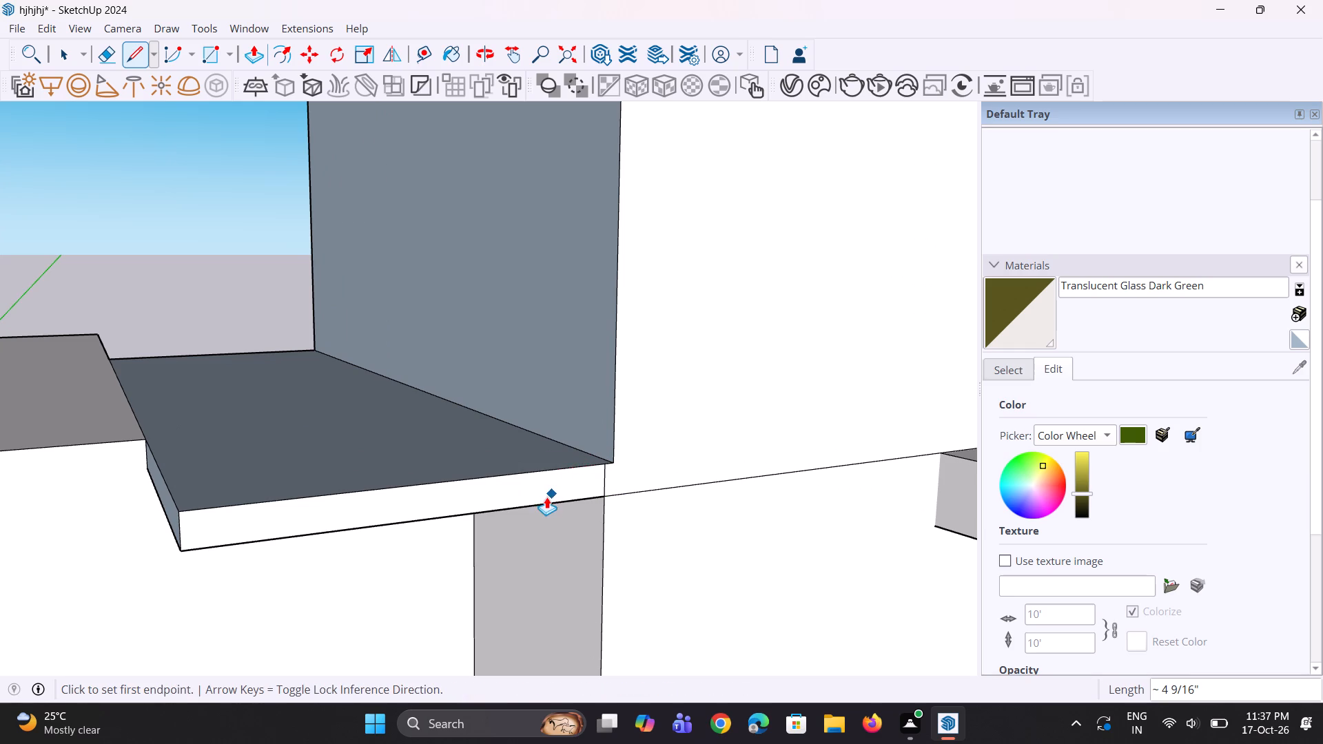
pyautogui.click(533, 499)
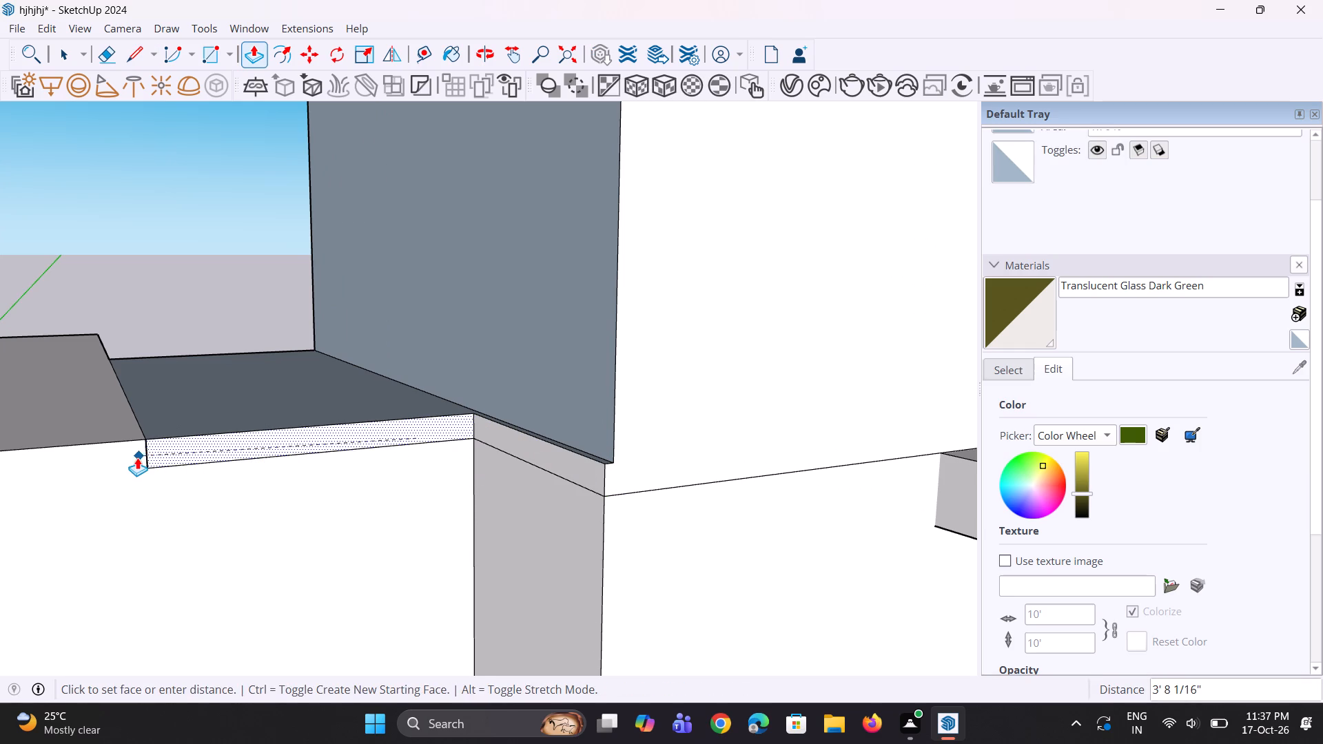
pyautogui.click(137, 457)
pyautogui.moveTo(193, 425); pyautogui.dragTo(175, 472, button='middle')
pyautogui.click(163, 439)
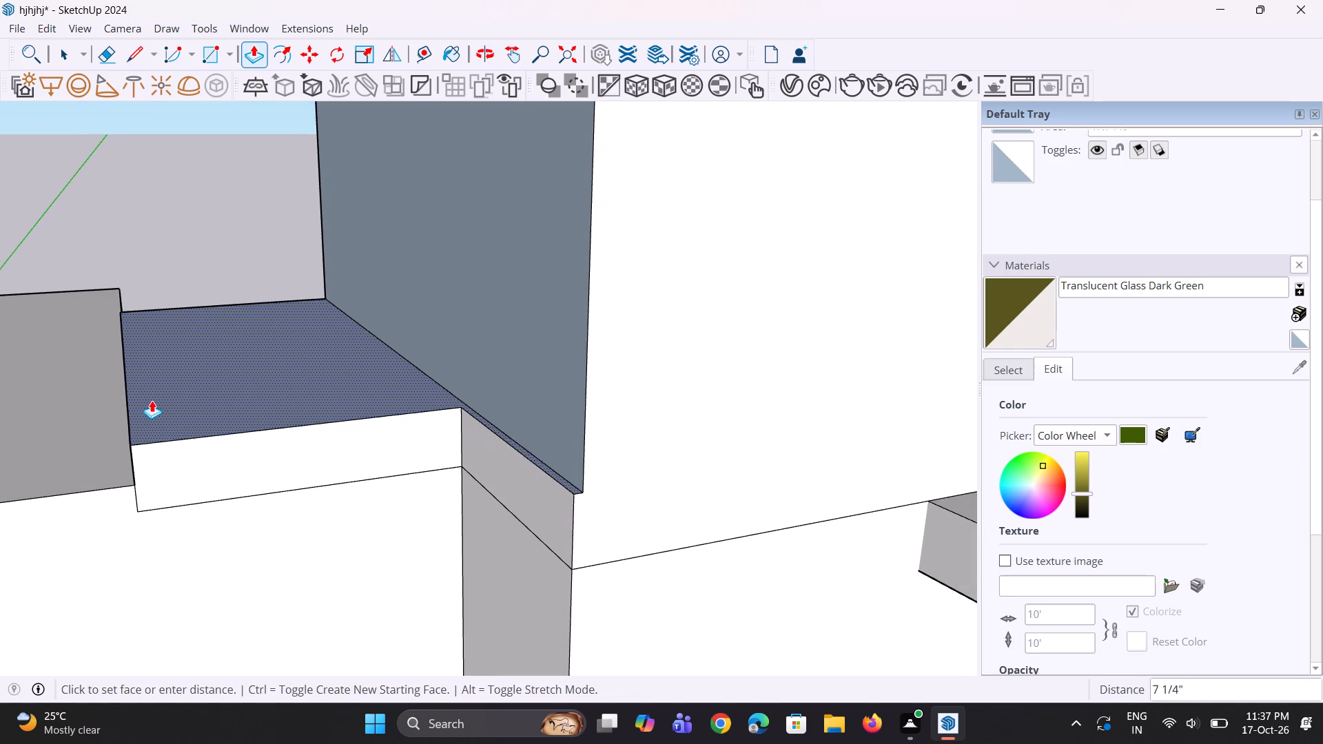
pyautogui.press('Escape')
# Undo the ledge edits along with the earlier line erasure and inward push of the connecting block's upper side face.
pyautogui.scroll(-4, 247, 490)
pyautogui.hotkey('ctrl', 'z')
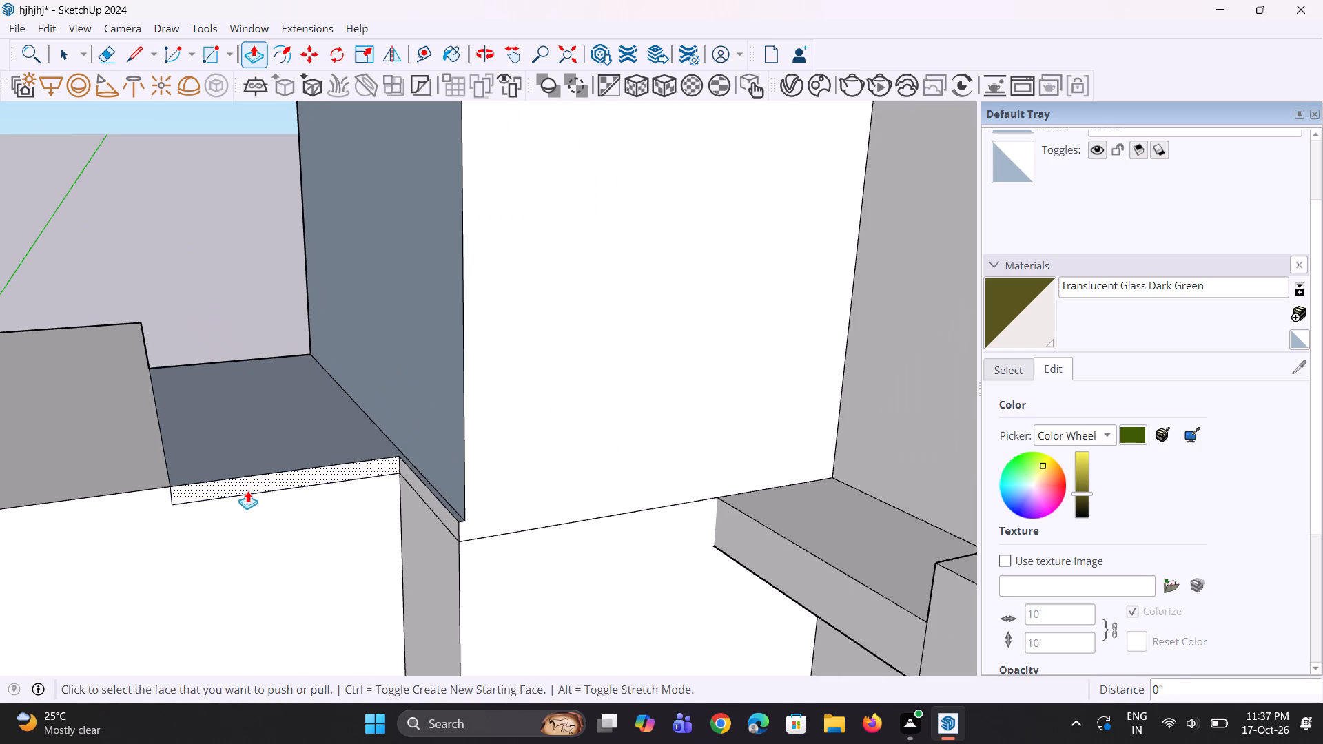
pyautogui.hotkey('ctrl', 'z')
pyautogui.hotkey('ctrl', 'z')
pyautogui.hotkey('ctrl', 'z')
pyautogui.keyDown('ctrl'); pyautogui.scroll(-1, 273, 477); pyautogui.keyUp('ctrl')
pyautogui.hotkey('ctrl', 'z')
pyautogui.hotkey('ctrl', 'z')
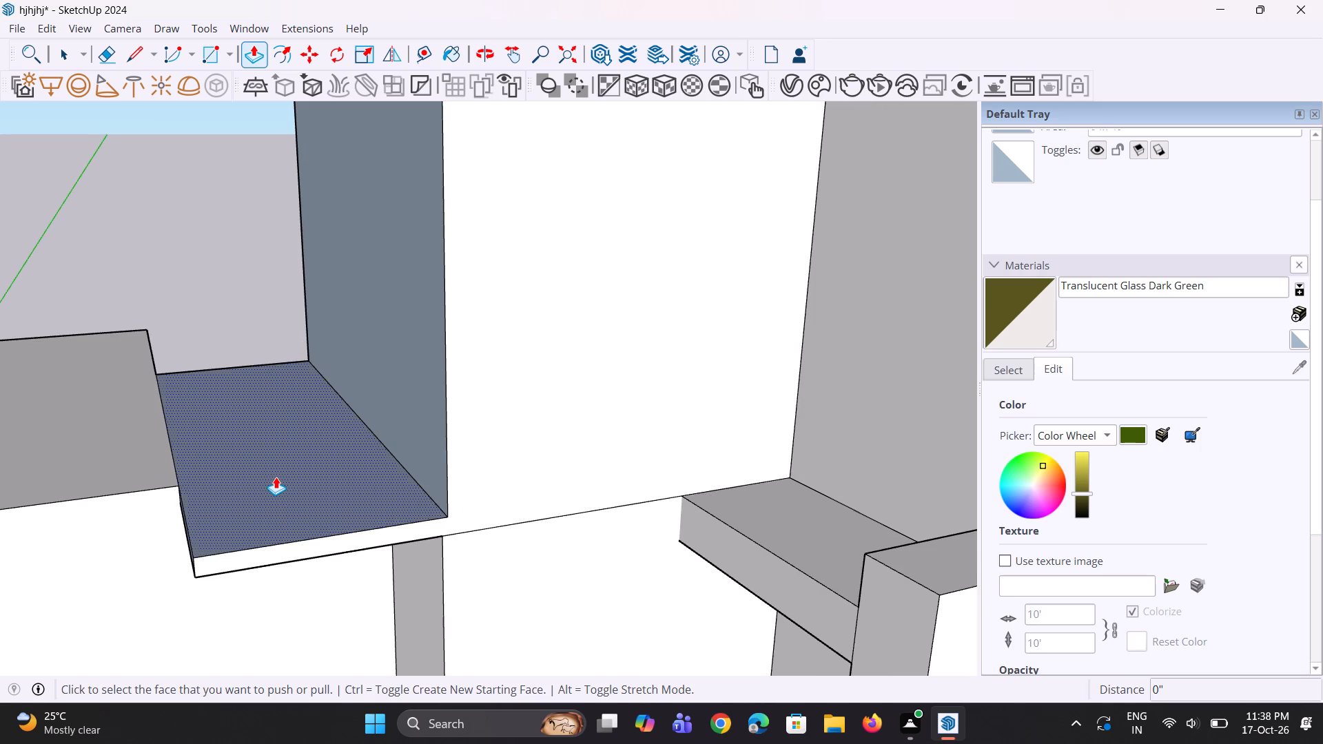
pyautogui.hotkey('ctrl', 'z')
pyautogui.hotkey('ctrl', 'z')
# Push the thin strip at the bottom of the connecting block's side face inward 4' 7 7/16", flush with the ground-floor side wall.
pyautogui.moveTo(269, 481); pyautogui.dragTo(385, 483, button='middle')
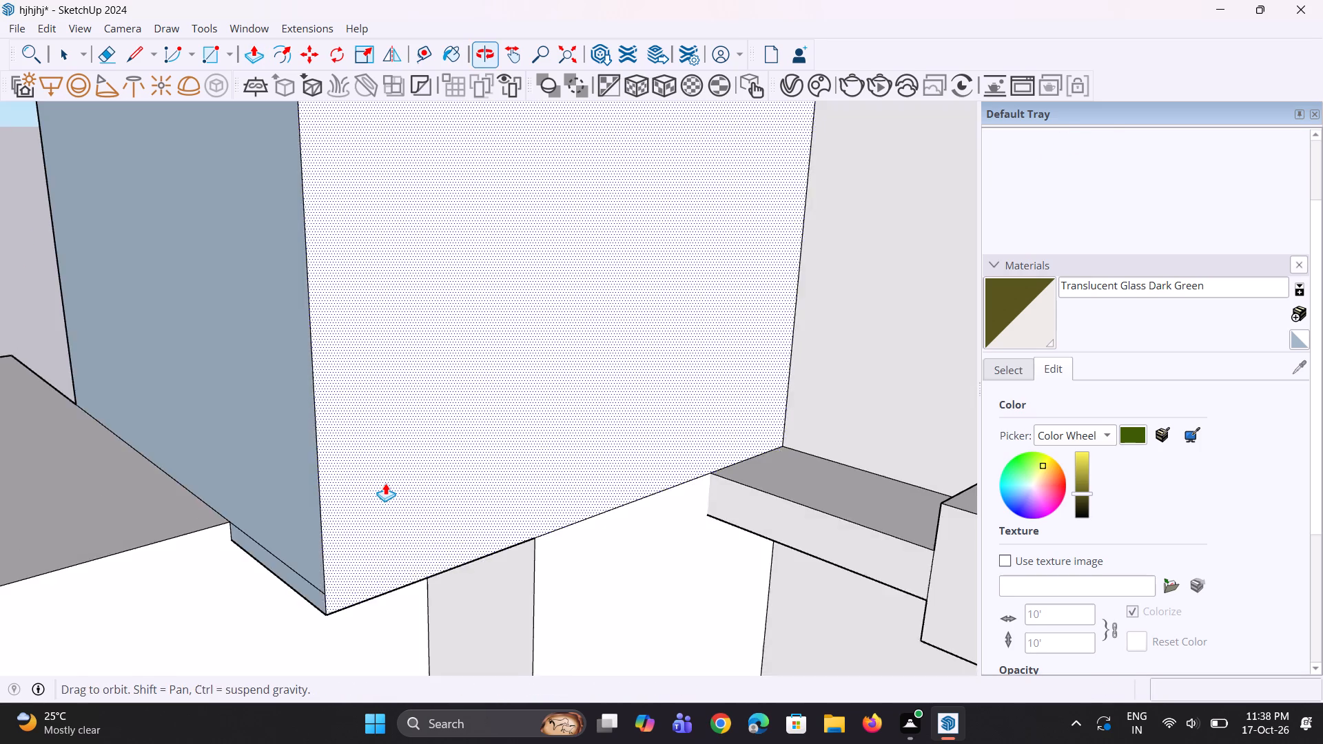
pyautogui.scroll(-11, 385, 483)
pyautogui.moveTo(367, 546); pyautogui.dragTo(339, 341, button='middle')
pyautogui.scroll(8, 317, 284)
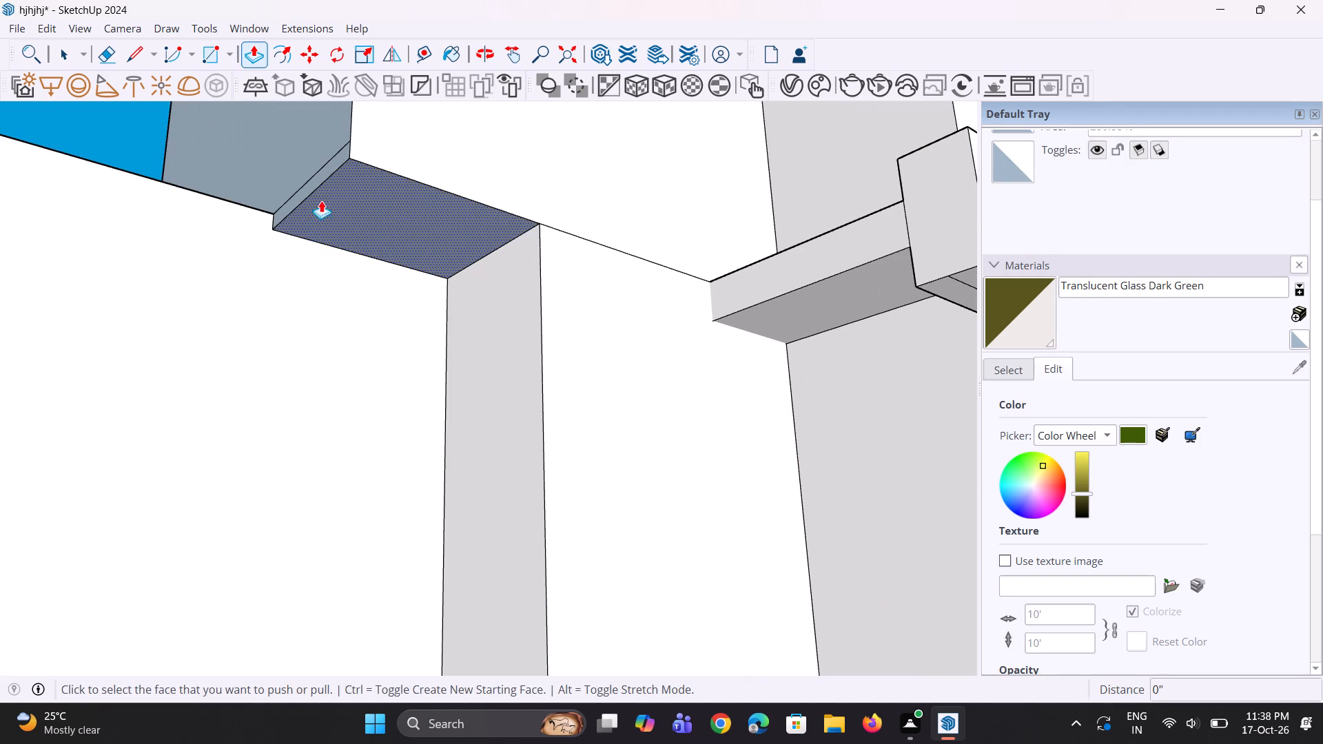
pyautogui.click(312, 181)
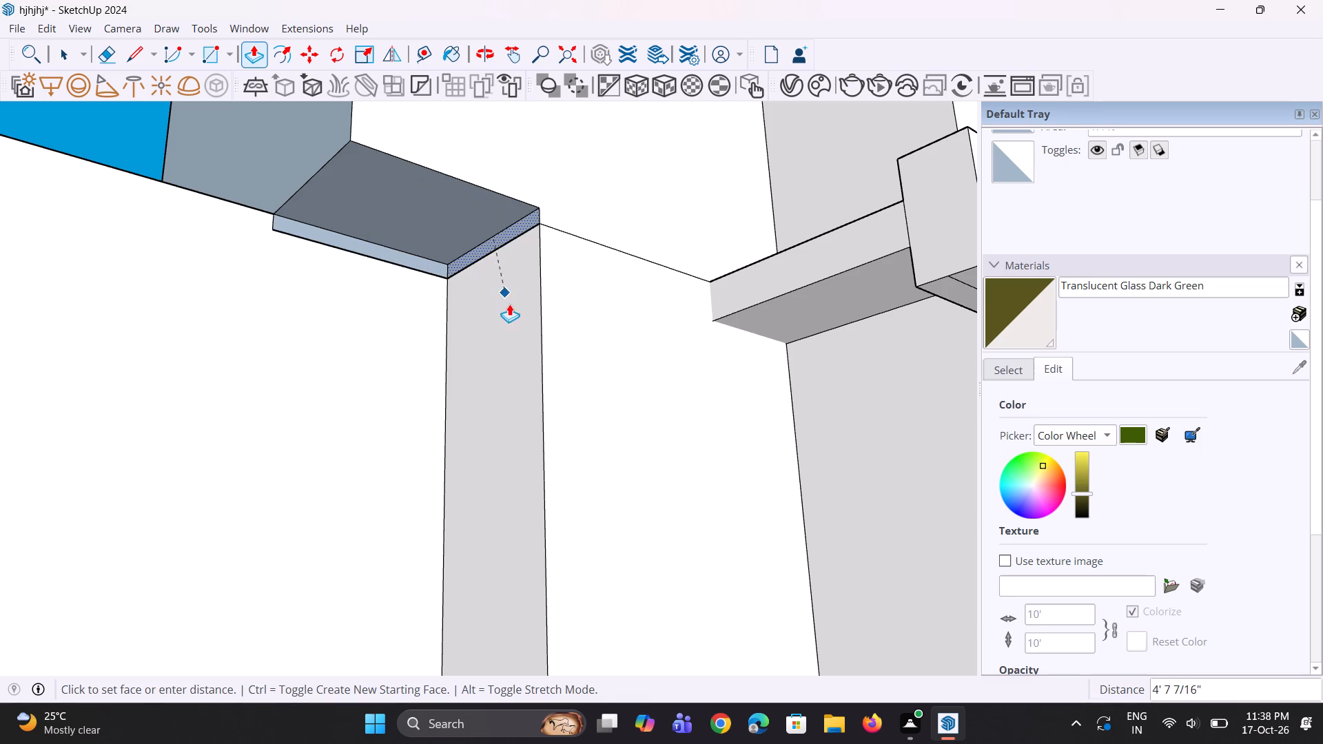
pyautogui.click(515, 316)
# Erase the leftover strip edges along the top of the ground-floor walls and the short vertical stub beneath the connecting block.
pyautogui.scroll(7, 457, 230)
pyautogui.moveTo(326, 287); pyautogui.dragTo(329, 311, button='middle')
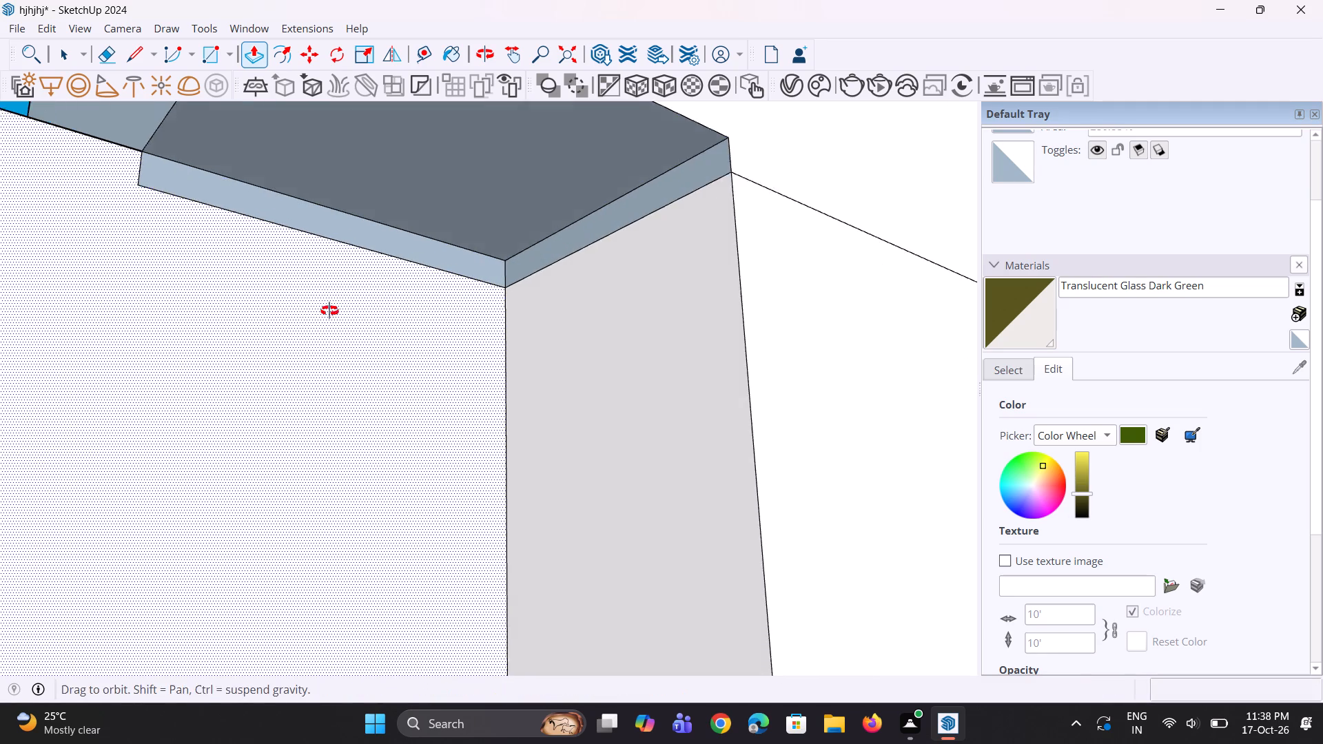
pyautogui.moveTo(329, 311); pyautogui.dragTo(329, 333, button='middle')
pyautogui.press('e')
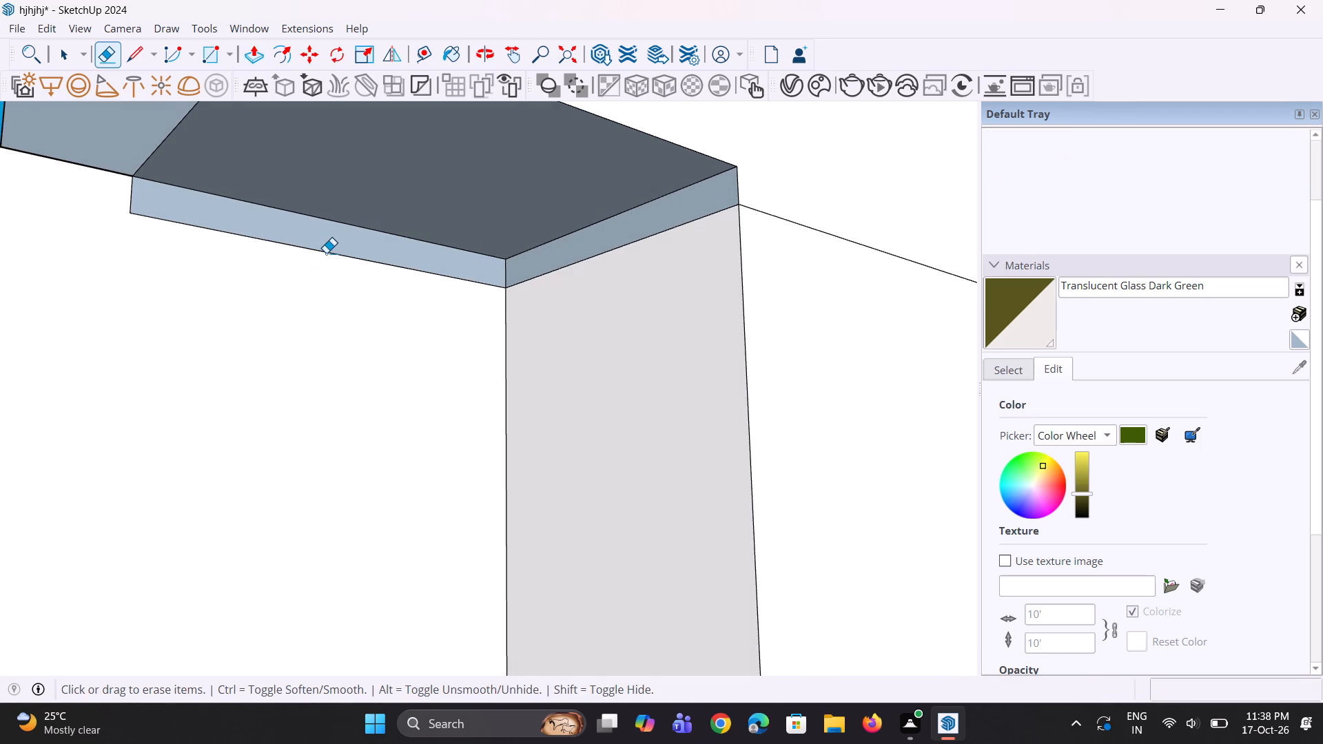
pyautogui.click(326, 253)
pyautogui.click(564, 264)
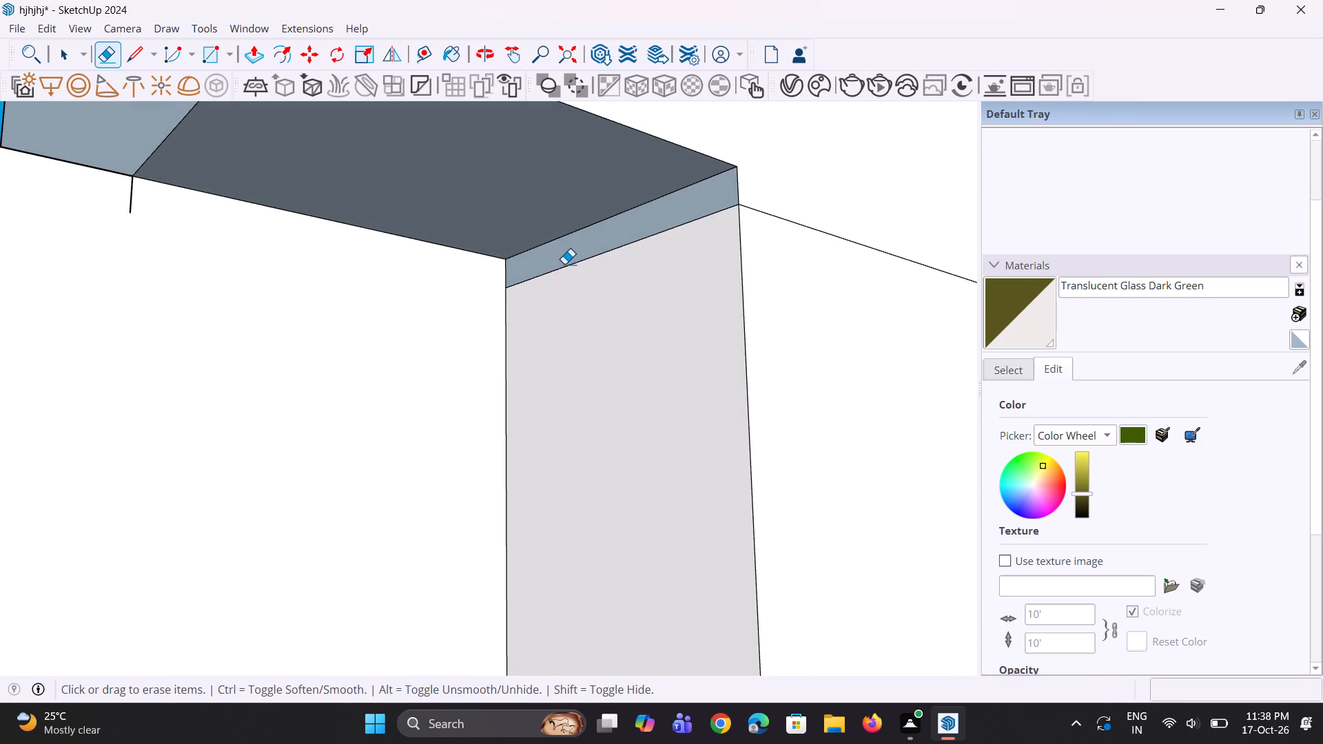
pyautogui.click(568, 267)
pyautogui.scroll(-2, 561, 364)
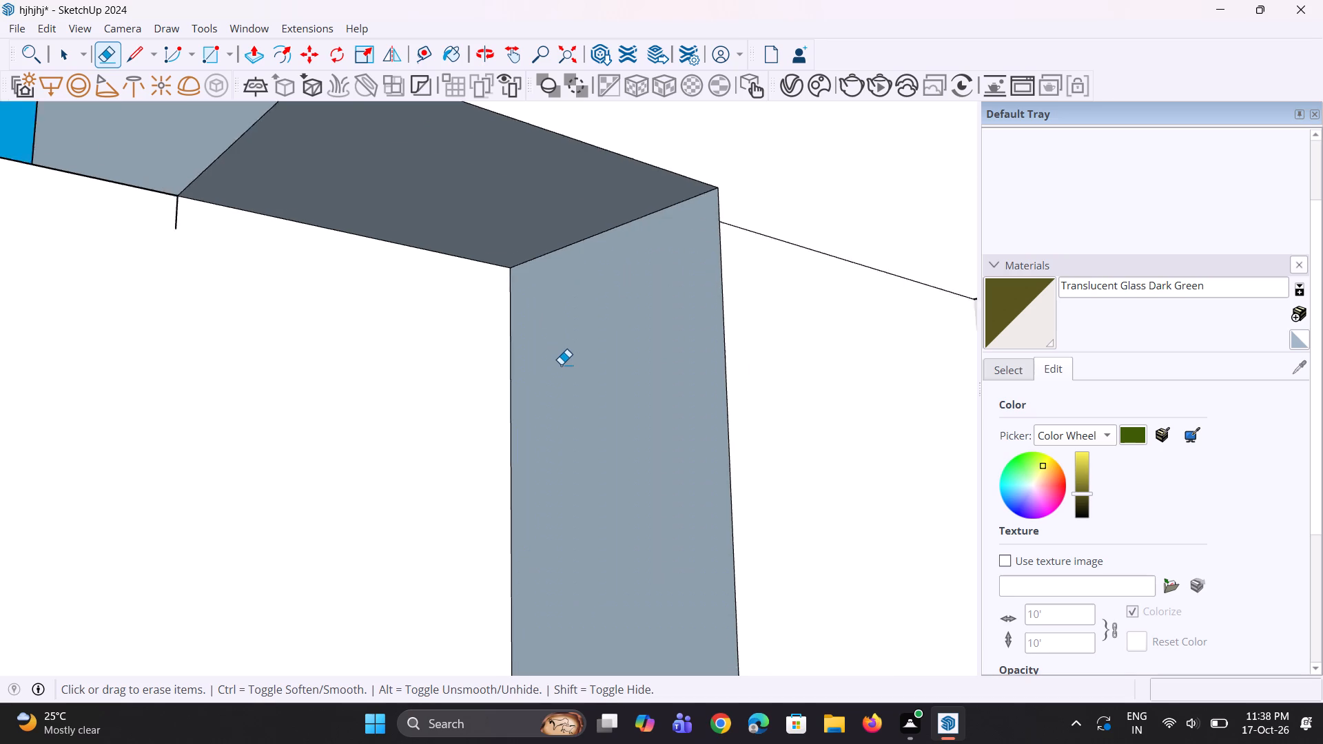
pyautogui.scroll(-14, 561, 364)
pyautogui.moveTo(563, 372); pyautogui.dragTo(563, 392, button='middle')
pyautogui.scroll(3, 506, 383)
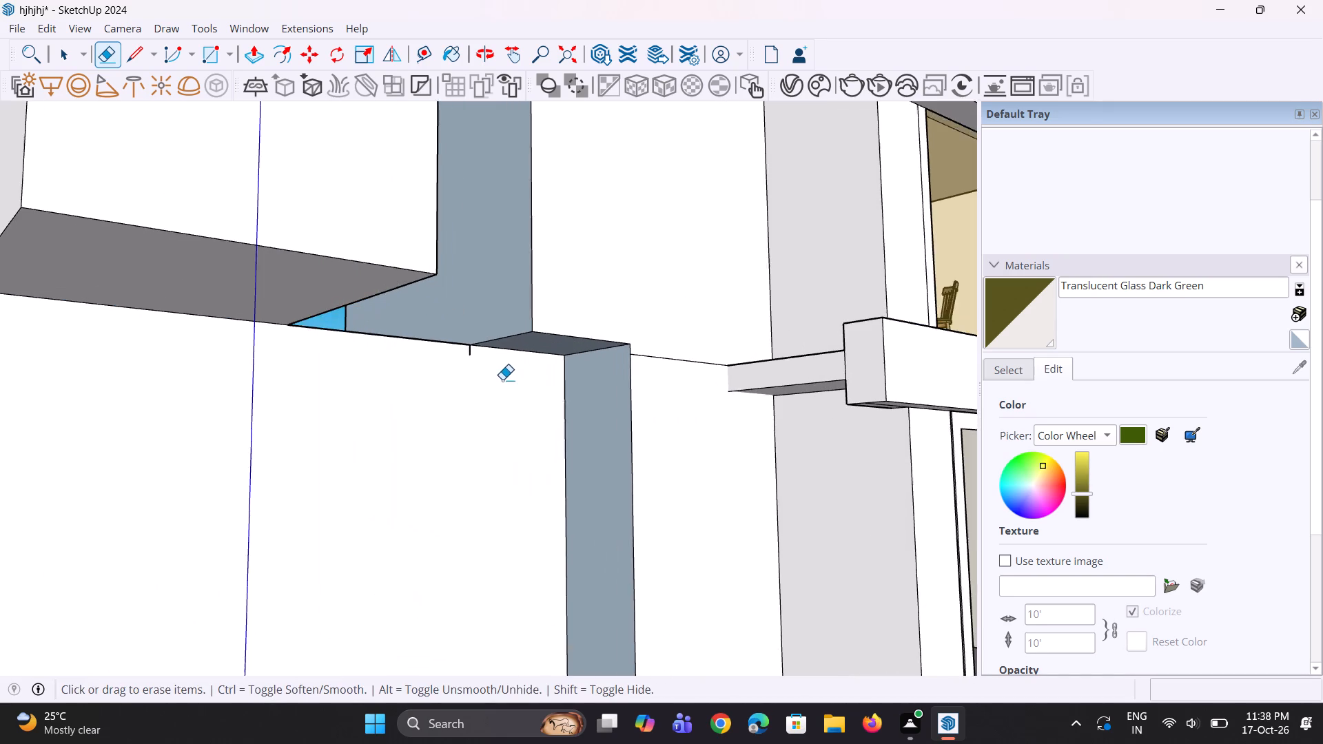
pyautogui.scroll(7, 481, 366)
pyautogui.click(464, 340)
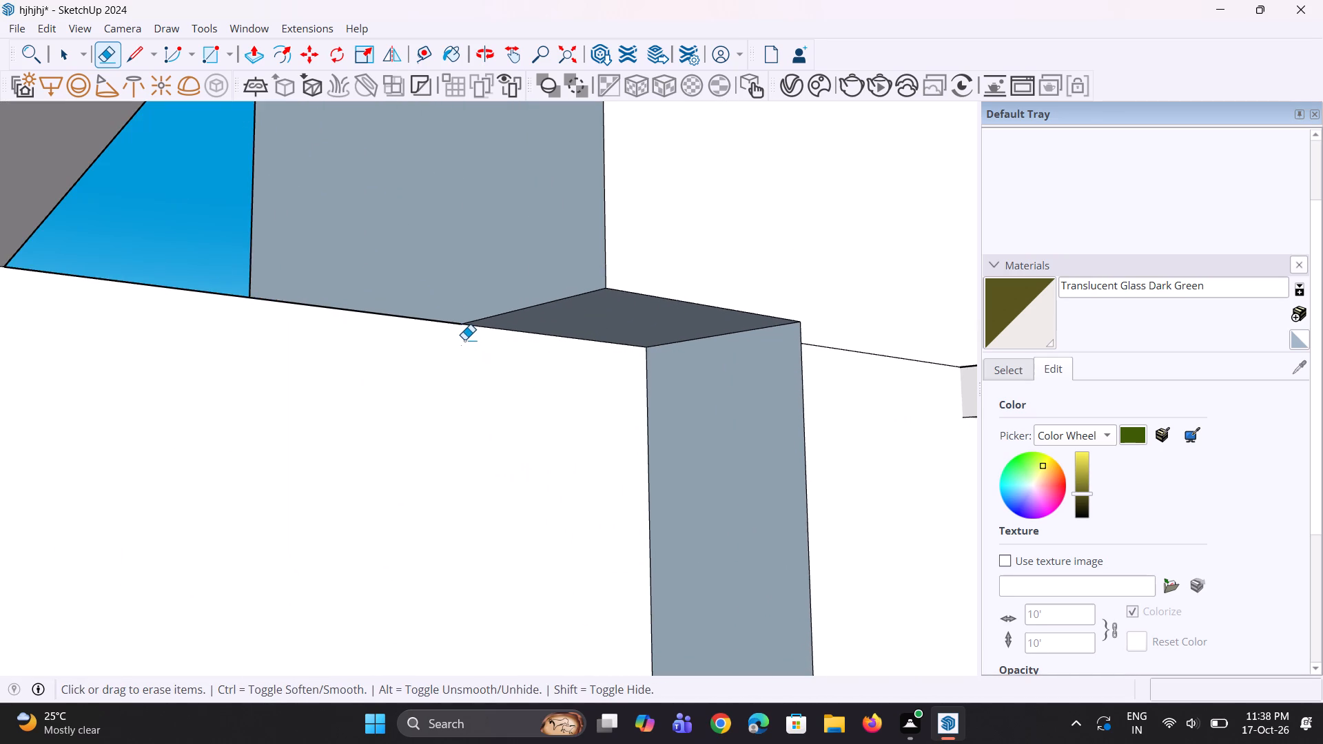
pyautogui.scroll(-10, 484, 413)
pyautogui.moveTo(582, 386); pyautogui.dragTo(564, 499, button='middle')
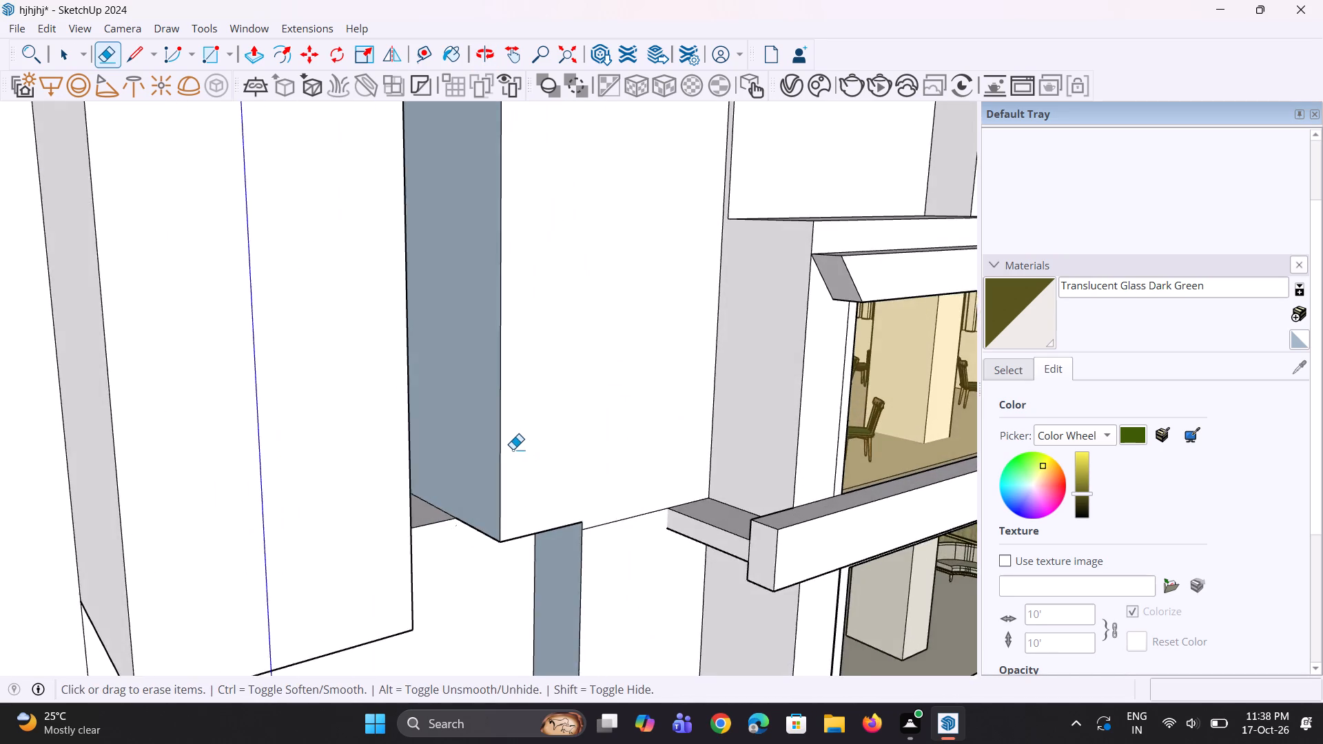
# Push the connecting block's upper side face inward 4' 7 7/16", flush with the ground-floor side wall.
pyautogui.scroll(1, 513, 447)
pyautogui.press('p')
pyautogui.click(476, 417)
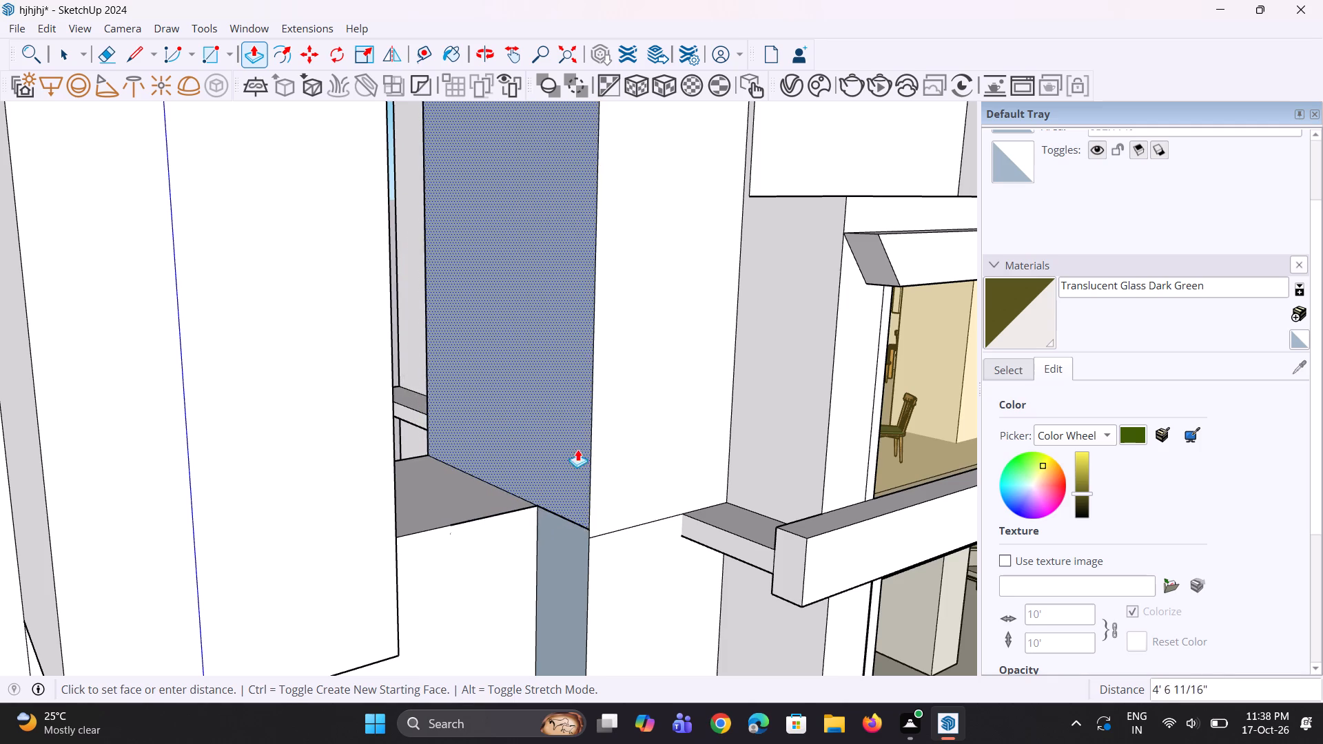
pyautogui.click(590, 544)
# Erase the leftover horizontal edge between the connecting block's upper side face and the ground-floor strip below it.
pyautogui.scroll(-3, 540, 514)
pyautogui.scroll(1, 540, 514)
pyautogui.moveTo(540, 514); pyautogui.dragTo(541, 513, button='middle')
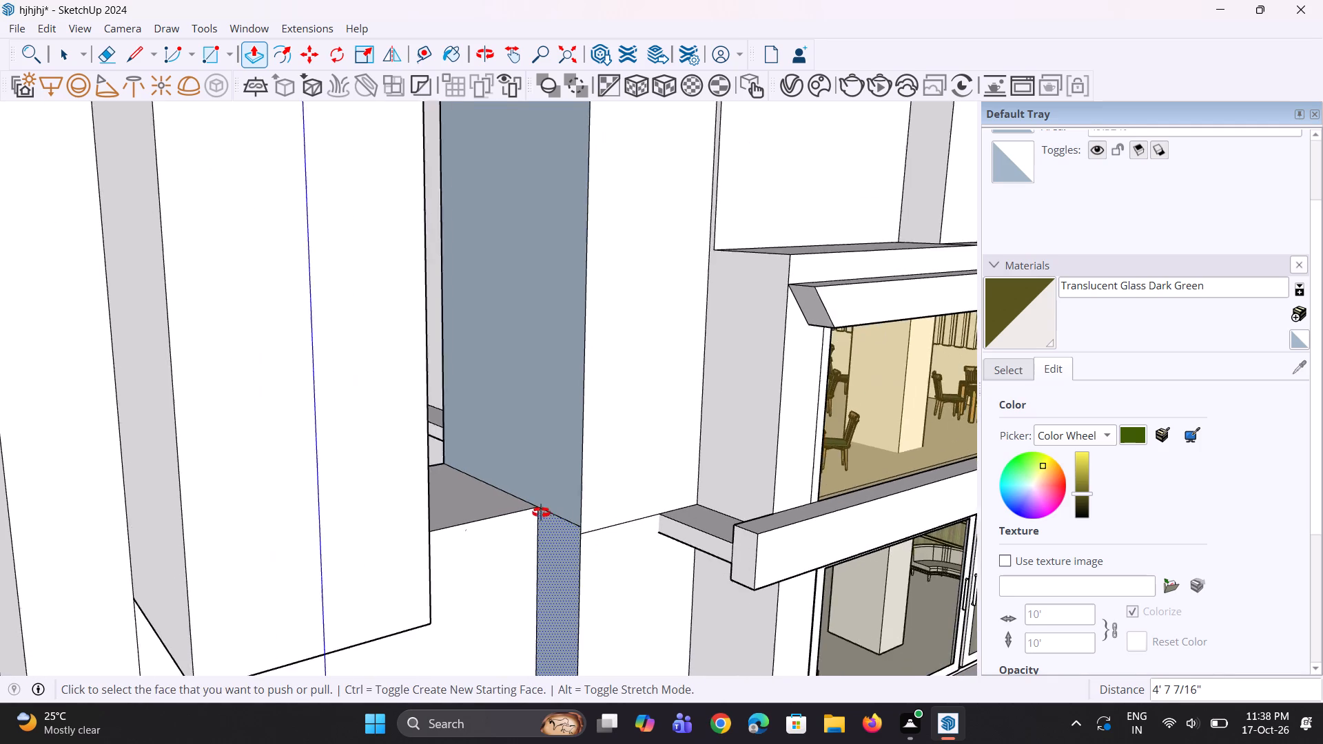
pyautogui.moveTo(541, 513); pyautogui.dragTo(547, 505, button='middle')
pyautogui.scroll(3, 555, 512)
pyautogui.press('e')
pyautogui.click(570, 505)
pyautogui.scroll(-5, 527, 517)
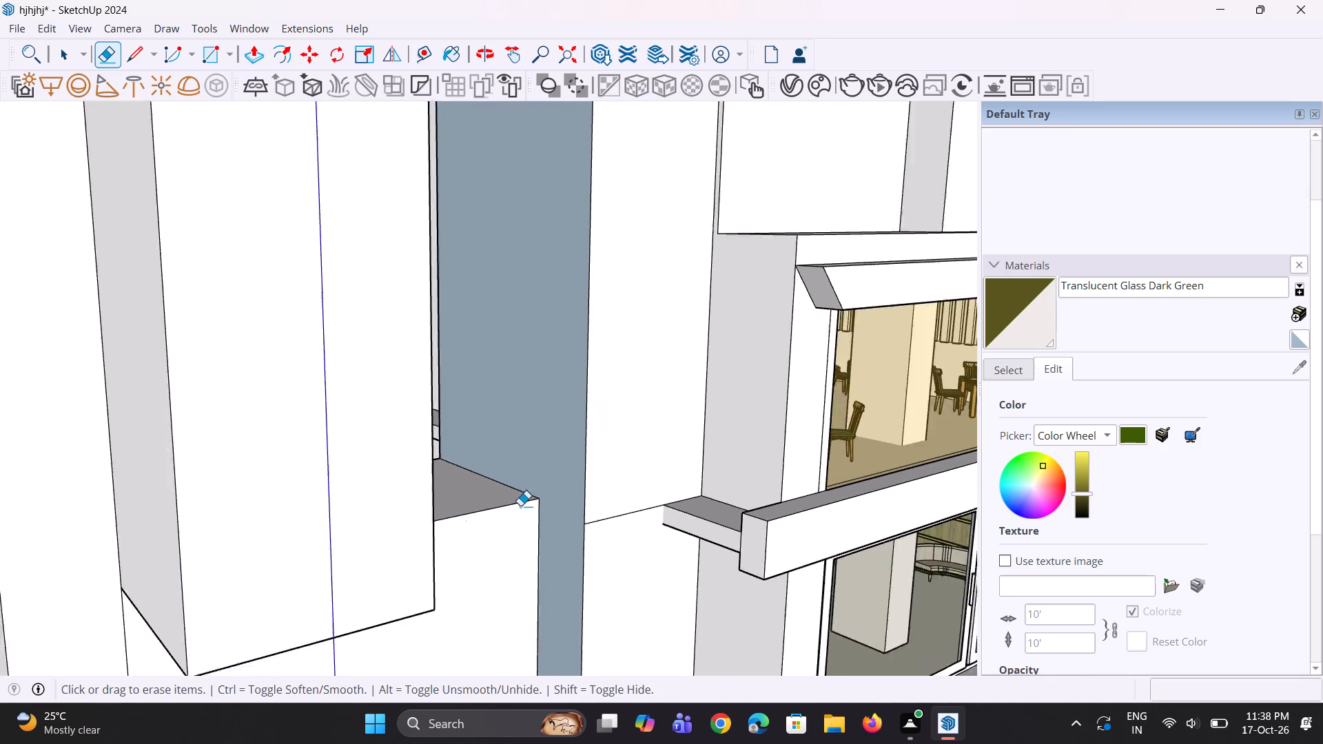
# Push the merged full-height side face of the connecting block inward 1' 8 13/16".
pyautogui.moveTo(518, 504); pyautogui.dragTo(498, 515, button='middle')
pyautogui.scroll(-5, 498, 515)
pyautogui.press('p')
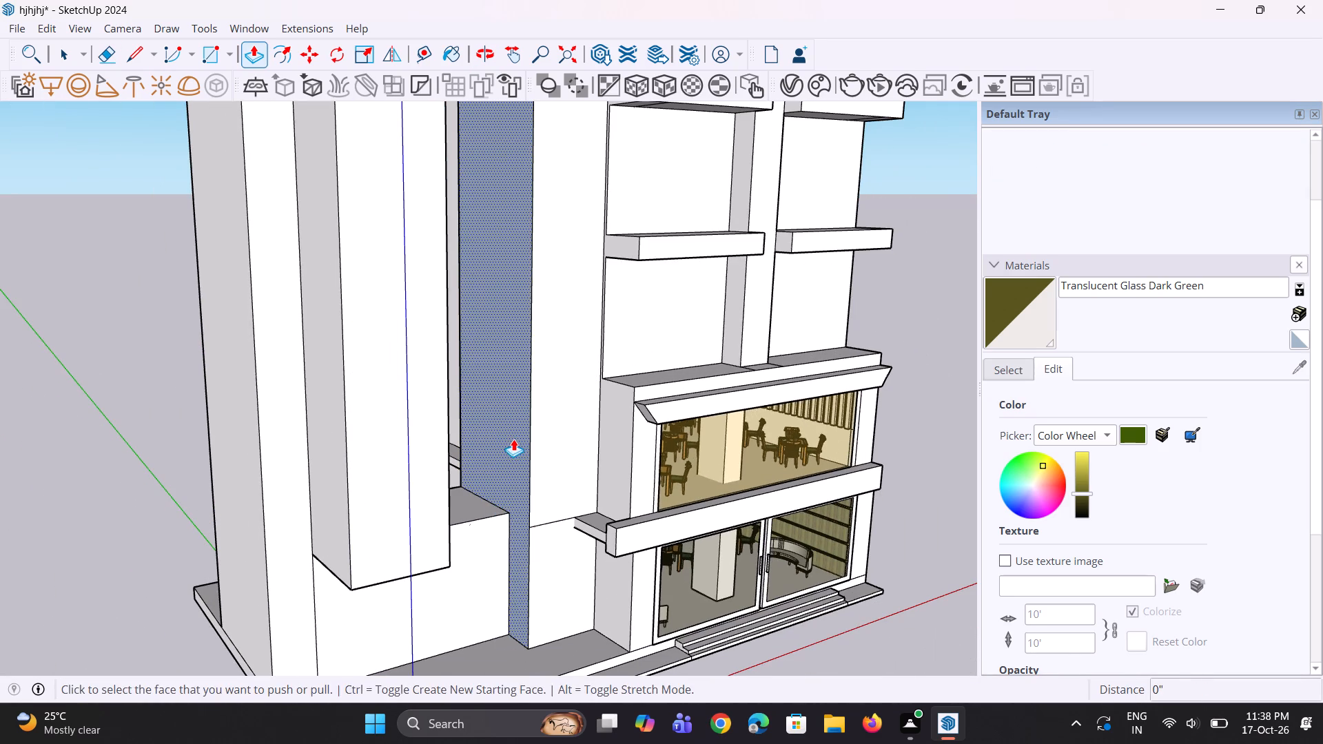
pyautogui.click(513, 439)
pyautogui.click(529, 440)
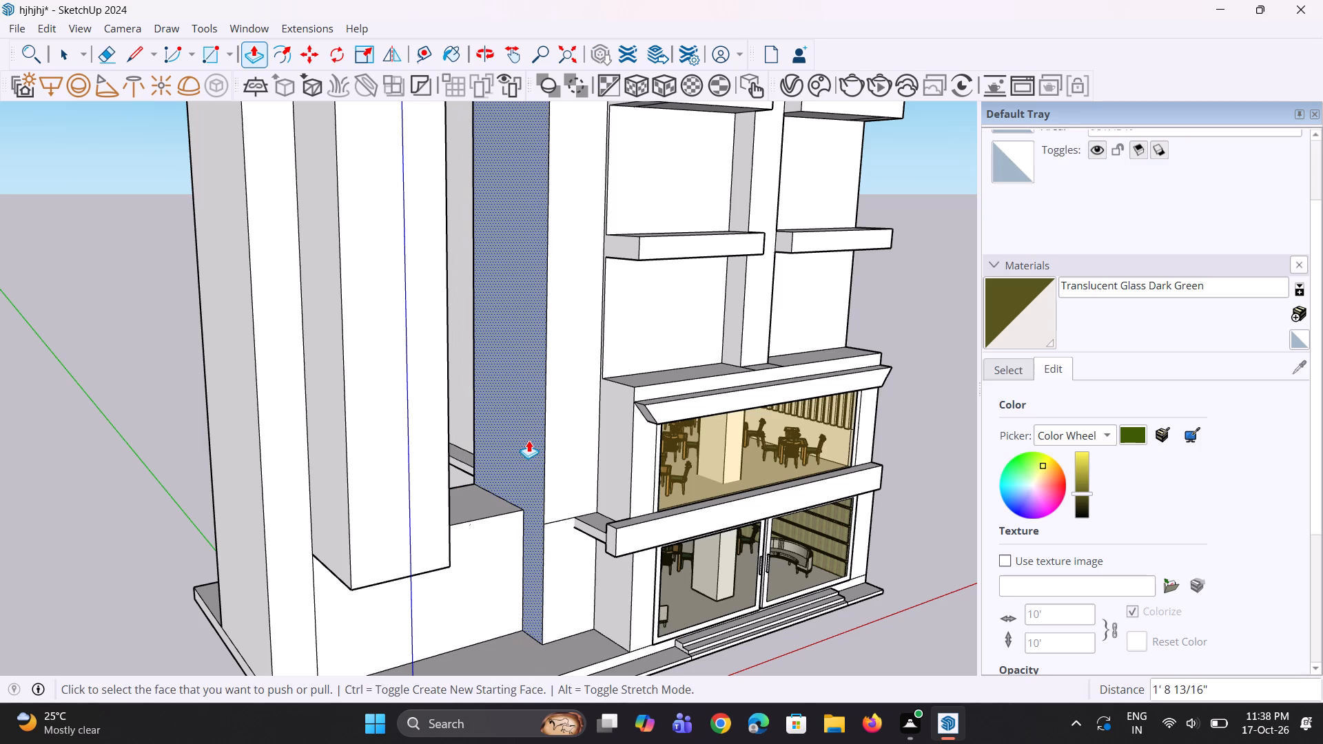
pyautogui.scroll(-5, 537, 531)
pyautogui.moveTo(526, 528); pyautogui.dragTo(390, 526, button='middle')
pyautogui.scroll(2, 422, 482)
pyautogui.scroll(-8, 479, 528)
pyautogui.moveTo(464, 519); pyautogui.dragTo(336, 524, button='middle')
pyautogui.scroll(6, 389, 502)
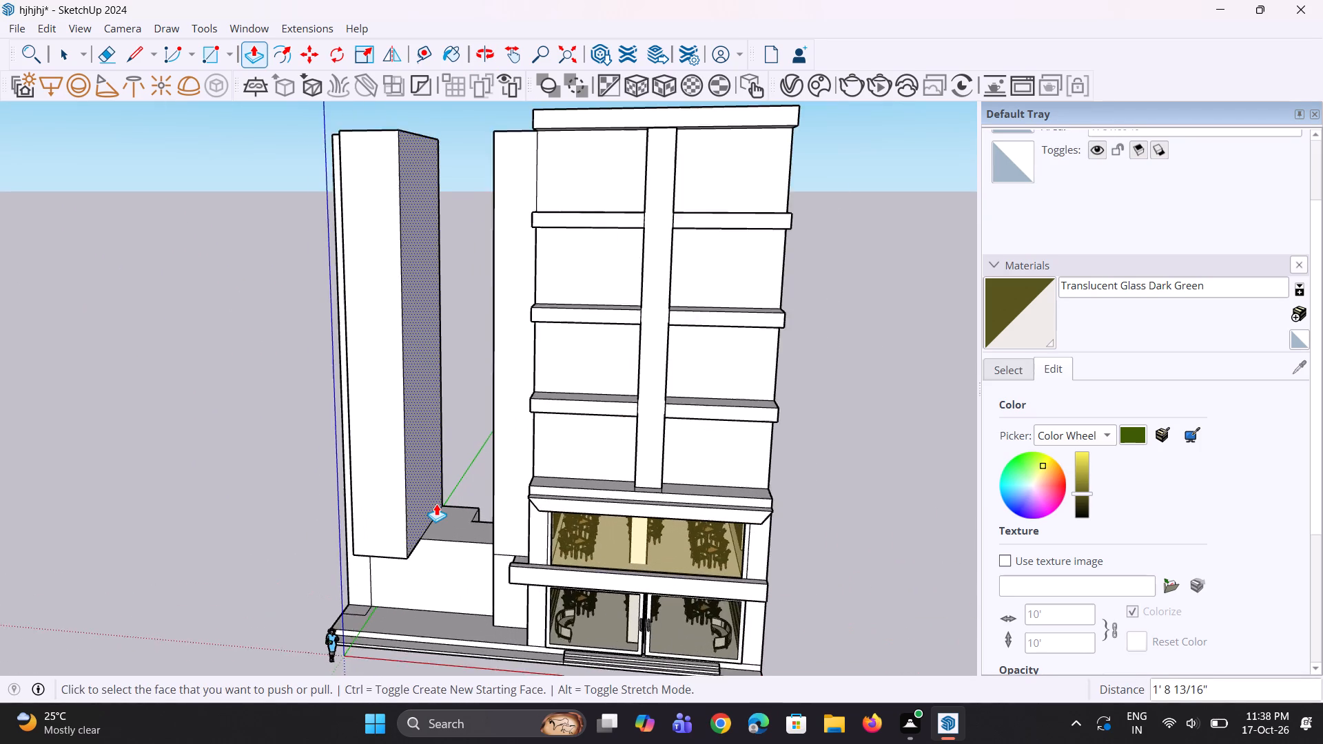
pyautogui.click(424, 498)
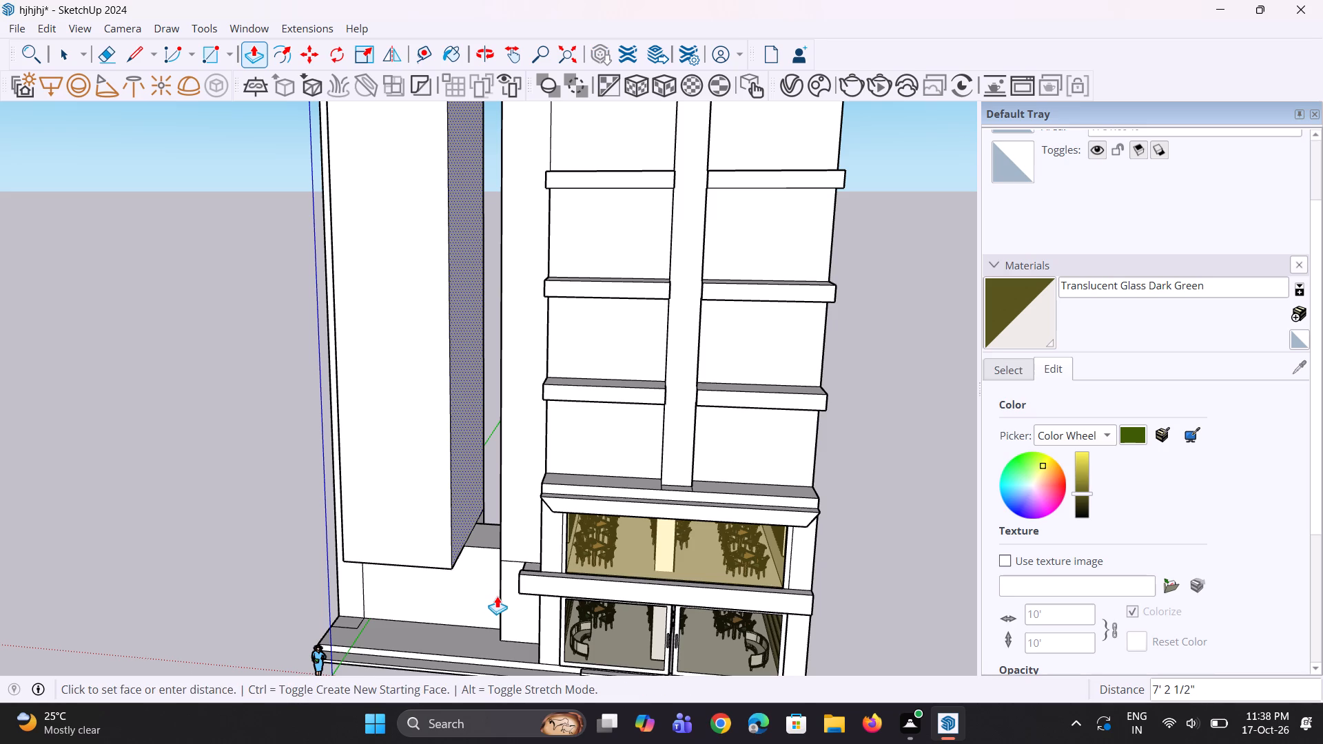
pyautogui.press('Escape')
# Pull the side face of the ground floor's rear notch out 13', up to the main tower's side wall.
pyautogui.scroll(5, 462, 537)
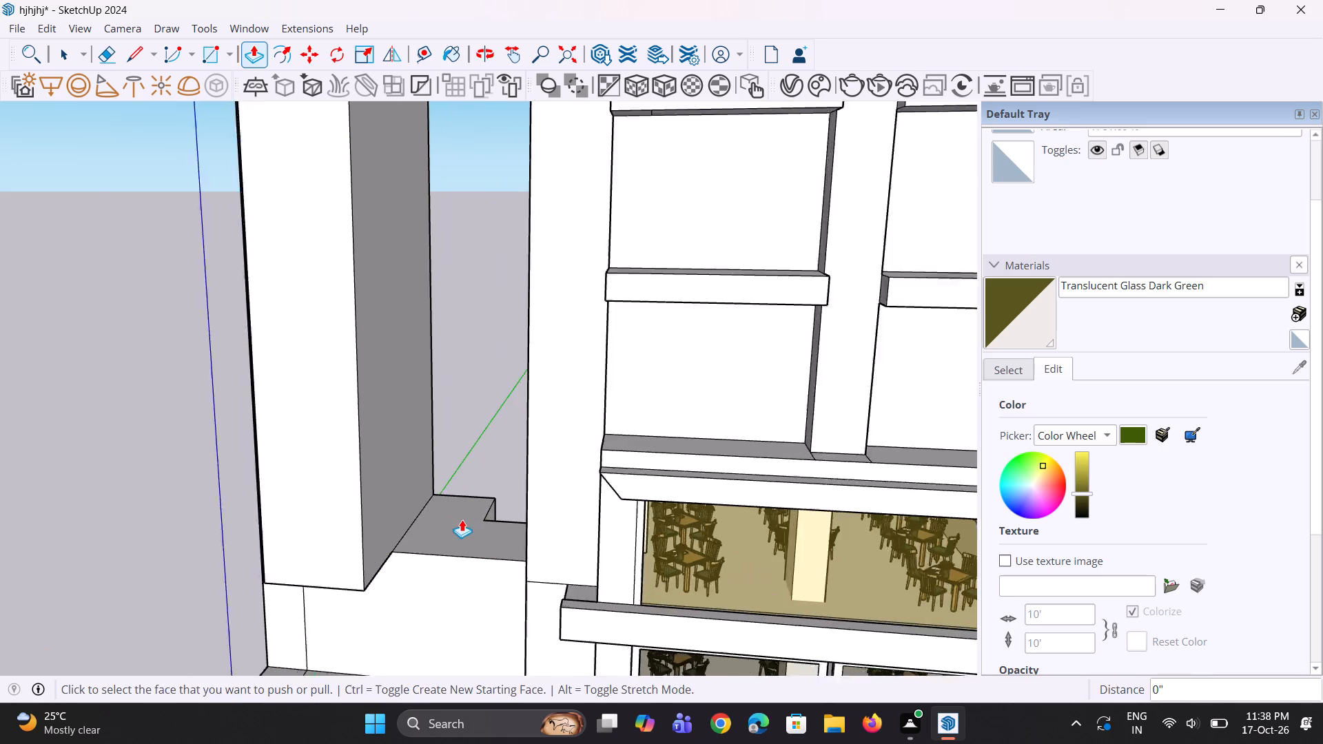
pyautogui.scroll(4, 462, 519)
pyautogui.moveTo(466, 552); pyautogui.dragTo(788, 575, button='middle')
pyautogui.moveTo(488, 595); pyautogui.dragTo(854, 572, button='middle')
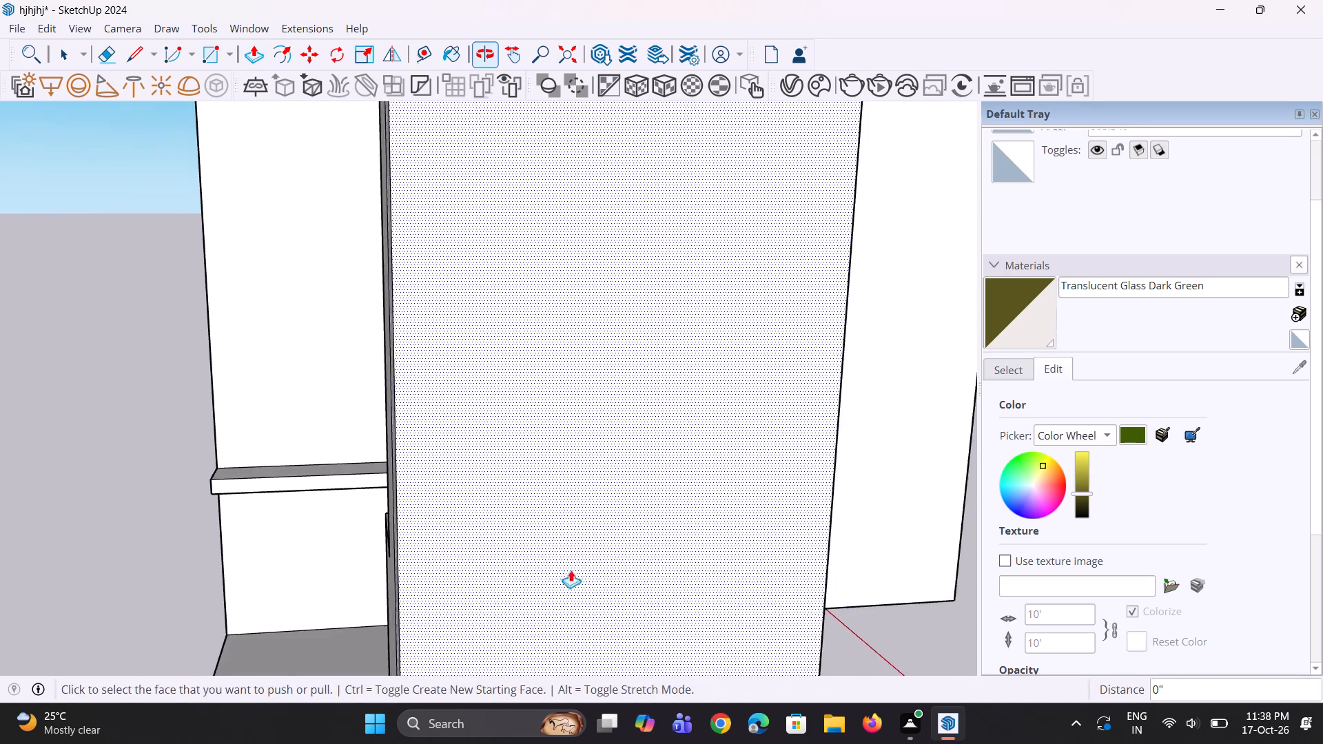
pyautogui.moveTo(484, 570); pyautogui.dragTo(1012, 548, button='middle')
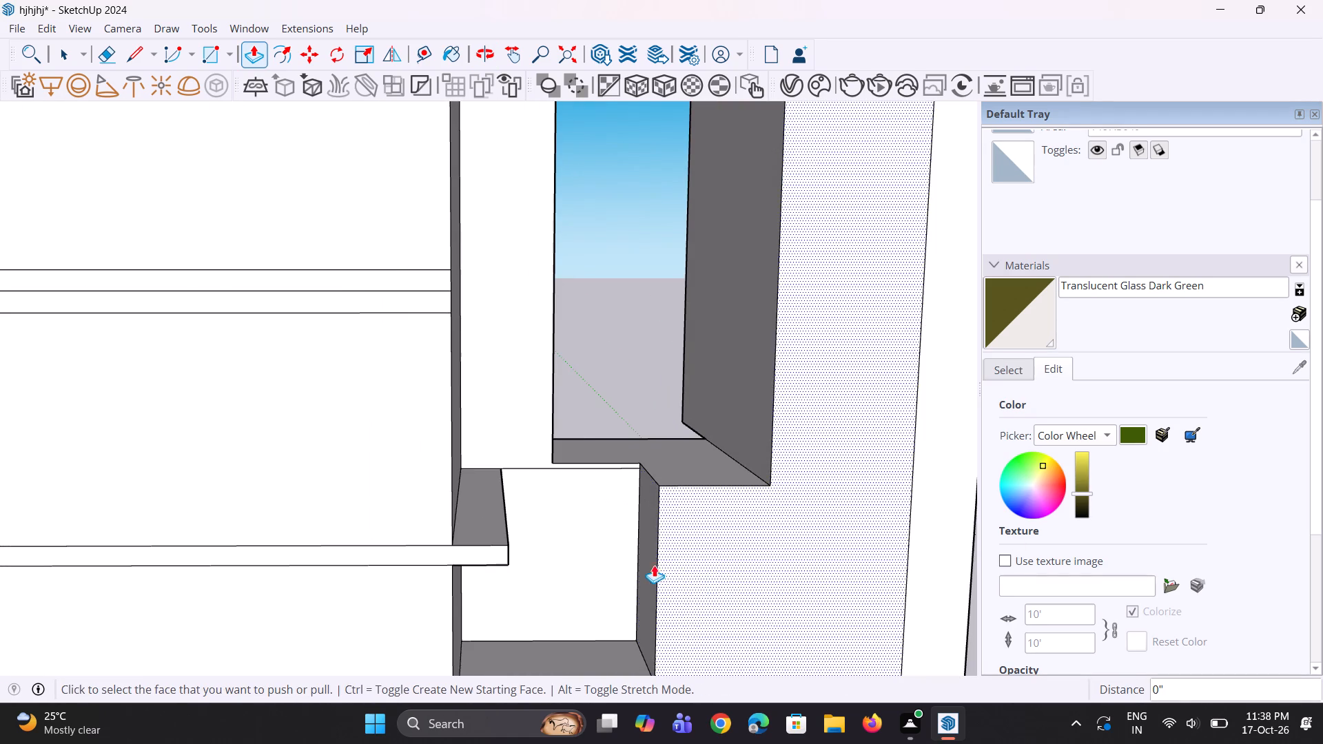
pyautogui.click(648, 564)
pyautogui.click(442, 627)
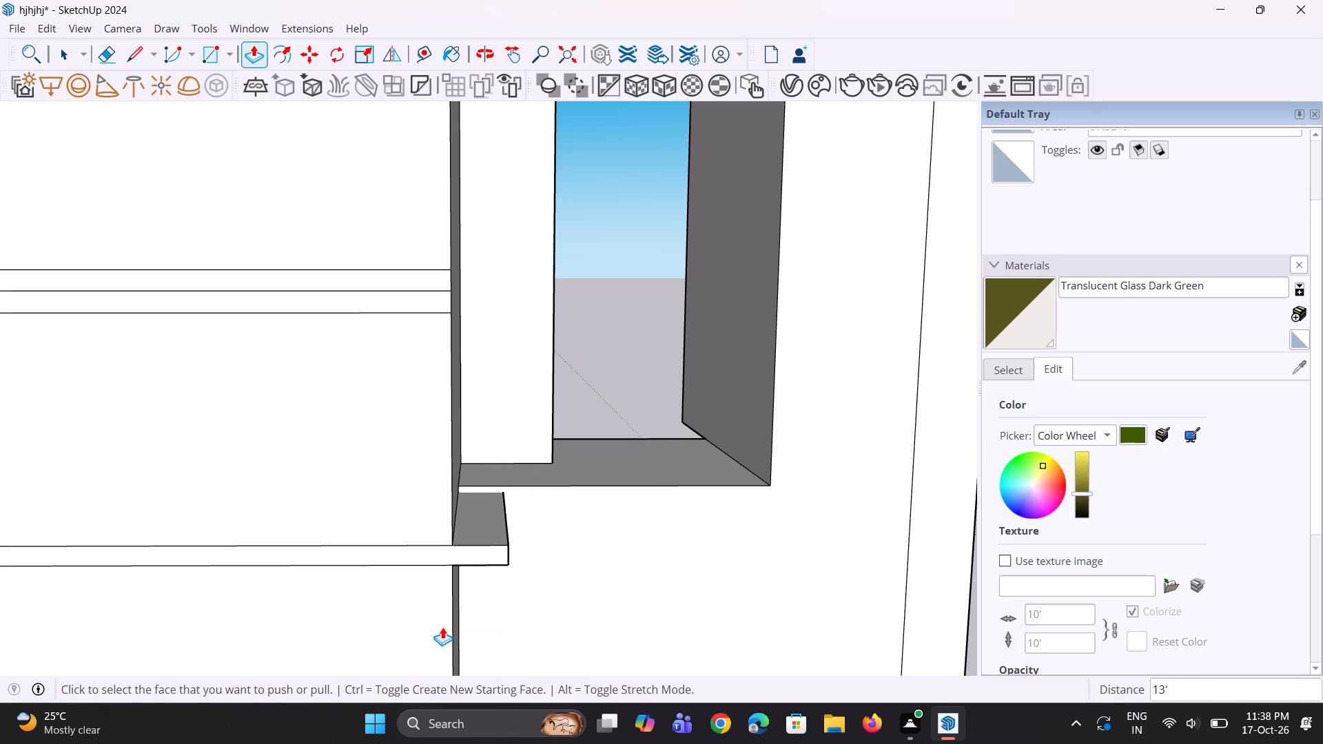
# Pull the upper block's inner side face about 13' 6 3/4" across the open gap, up to the connecting block's edge.
pyautogui.click(722, 386)
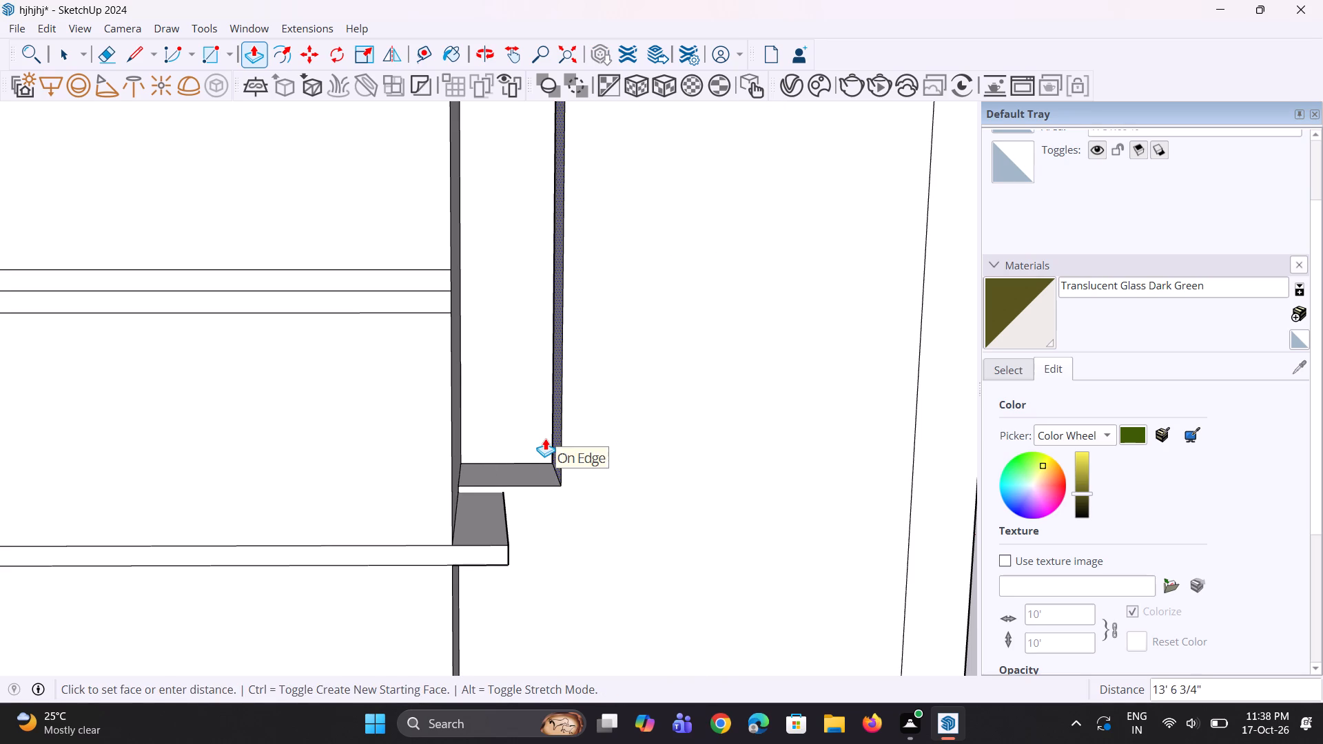
pyautogui.click(545, 438)
# Push the outer side face of the projecting front block inward, narrowing the block on the side away from the glazed tower.
pyautogui.scroll(-11, 582, 605)
pyautogui.moveTo(810, 544); pyautogui.dragTo(681, 575, button='middle')
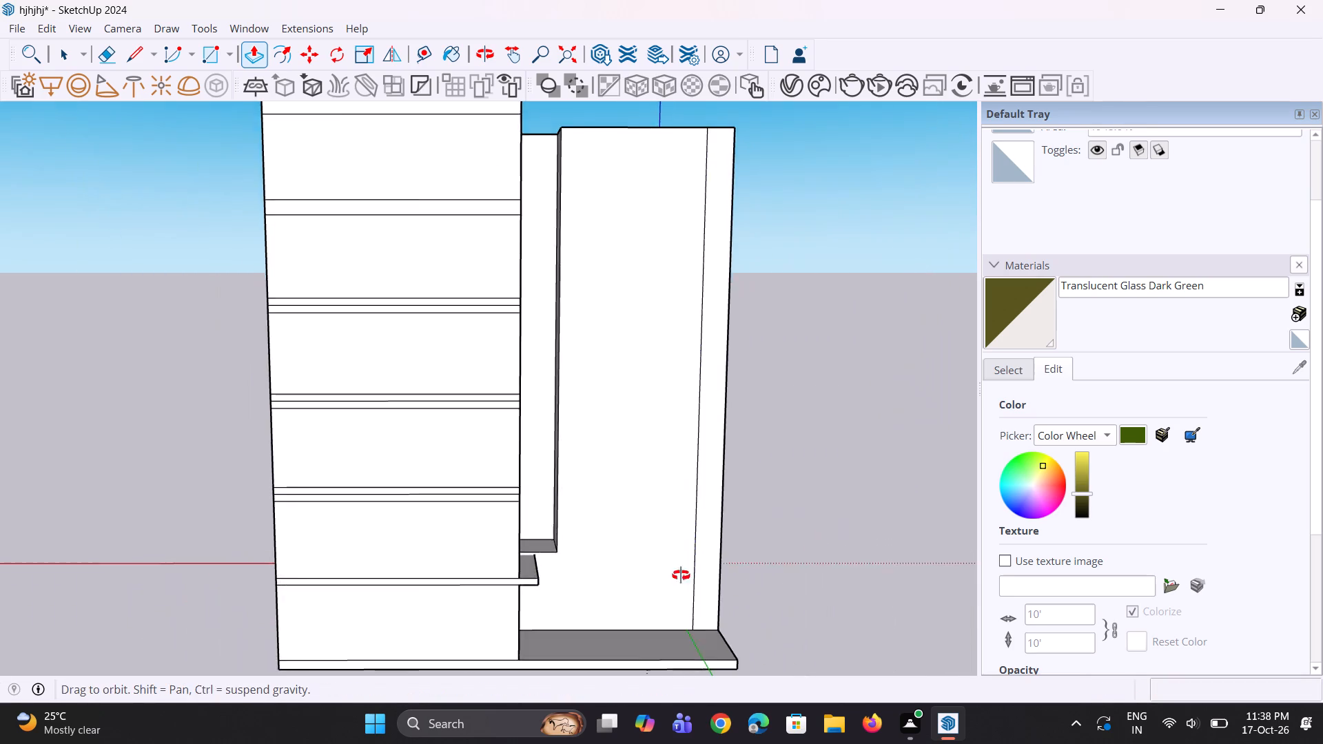
pyautogui.moveTo(681, 575); pyautogui.dragTo(433, 597, button='middle')
pyautogui.moveTo(537, 581); pyautogui.dragTo(121, 575, button='middle')
pyautogui.moveTo(176, 541); pyautogui.dragTo(105, 570, button='middle')
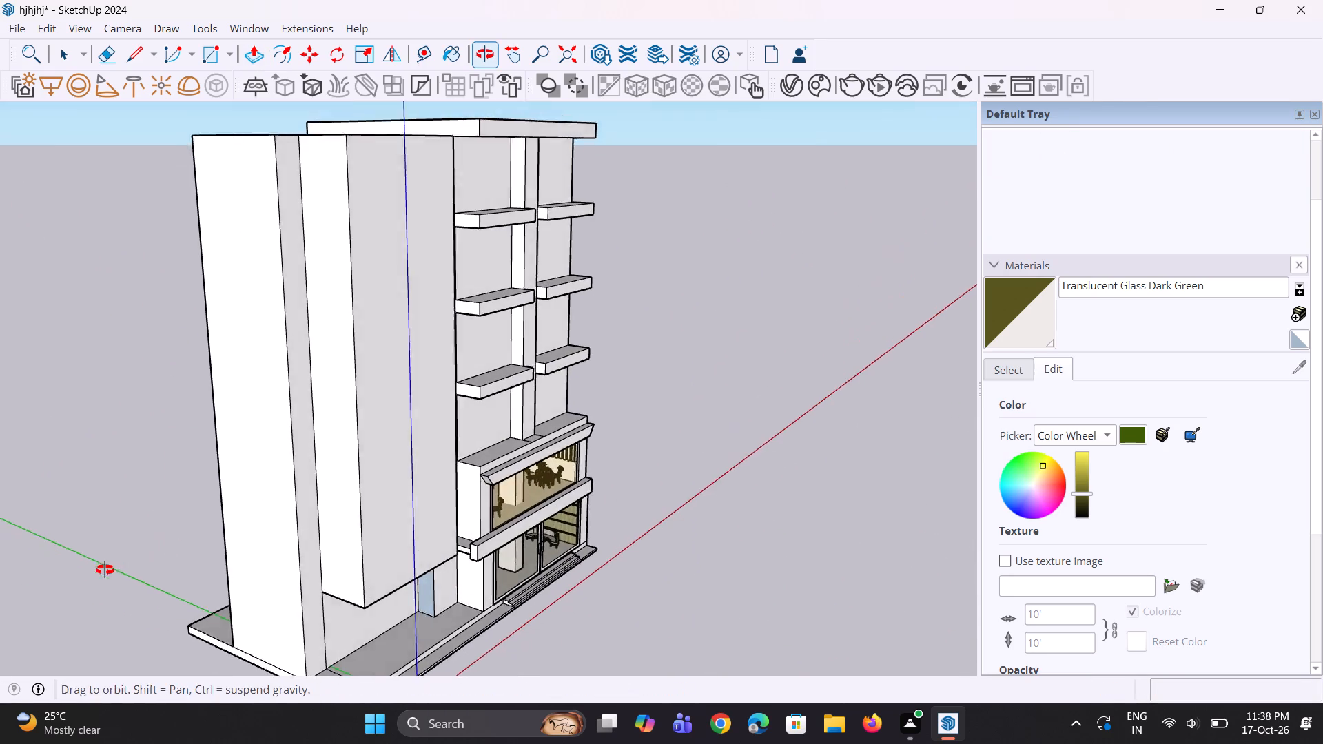
pyautogui.moveTo(105, 570); pyautogui.dragTo(69, 571, button='middle')
pyautogui.scroll(1, 155, 530)
pyautogui.scroll(1, 243, 524)
pyautogui.moveTo(276, 535); pyautogui.dragTo(39, 559, button='middle')
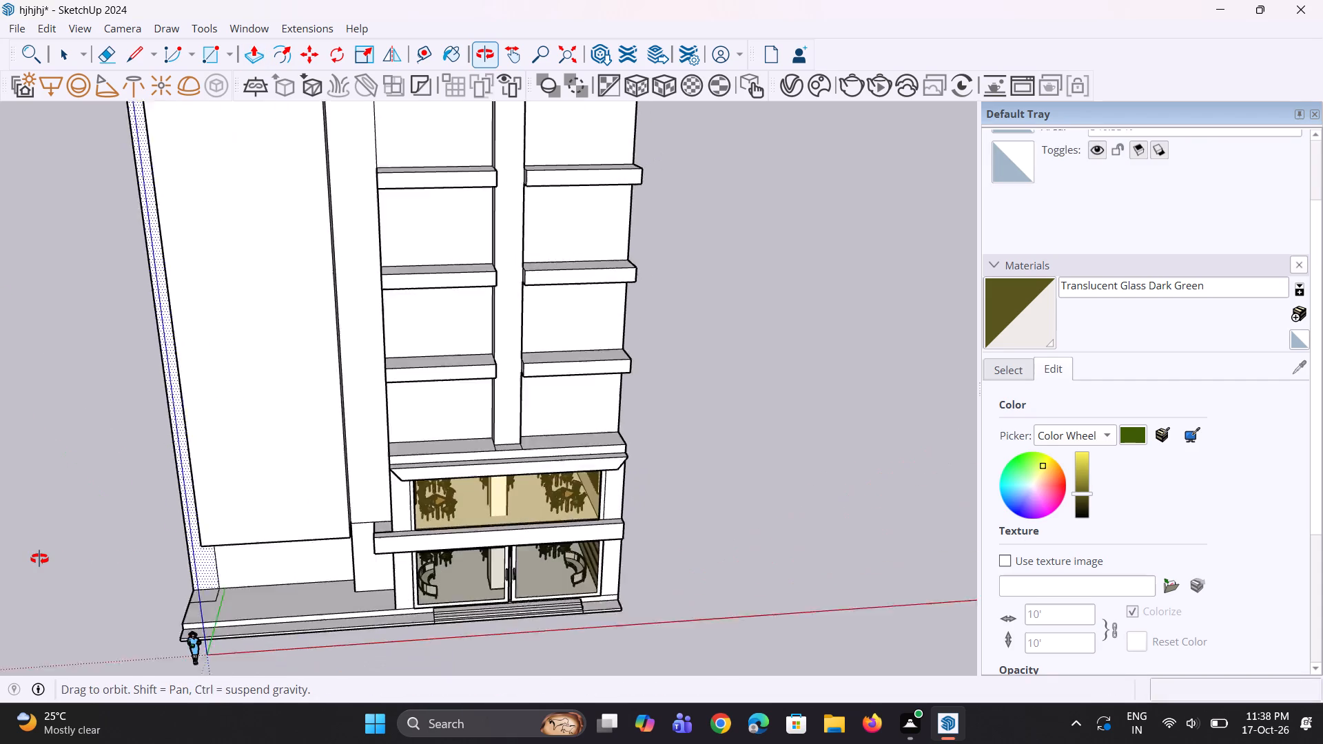
pyautogui.moveTo(39, 559); pyautogui.dragTo(263, 535, button='middle')
pyautogui.click(285, 527)
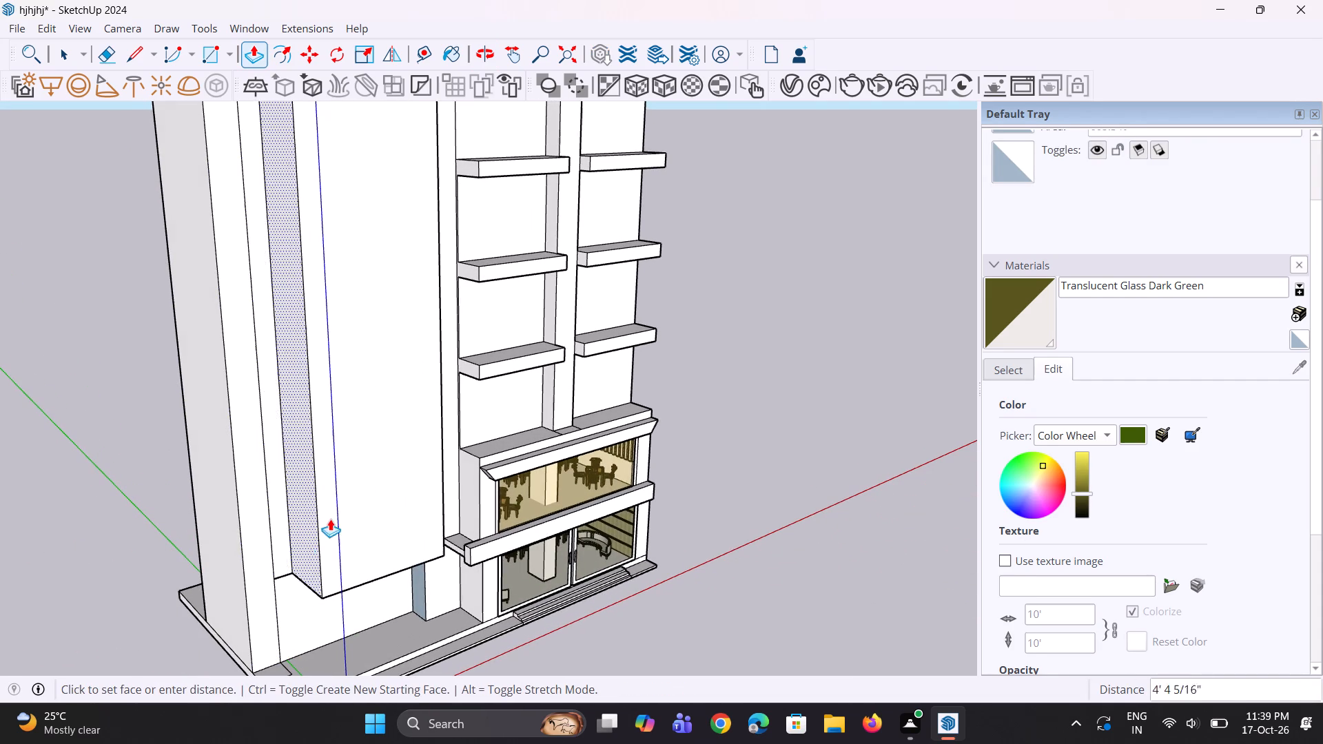
pyautogui.click(336, 517)
# Push the front wall strip beside the projecting block back 17' 2 7/8", opening a slot through the upper mass.
pyautogui.click(296, 523)
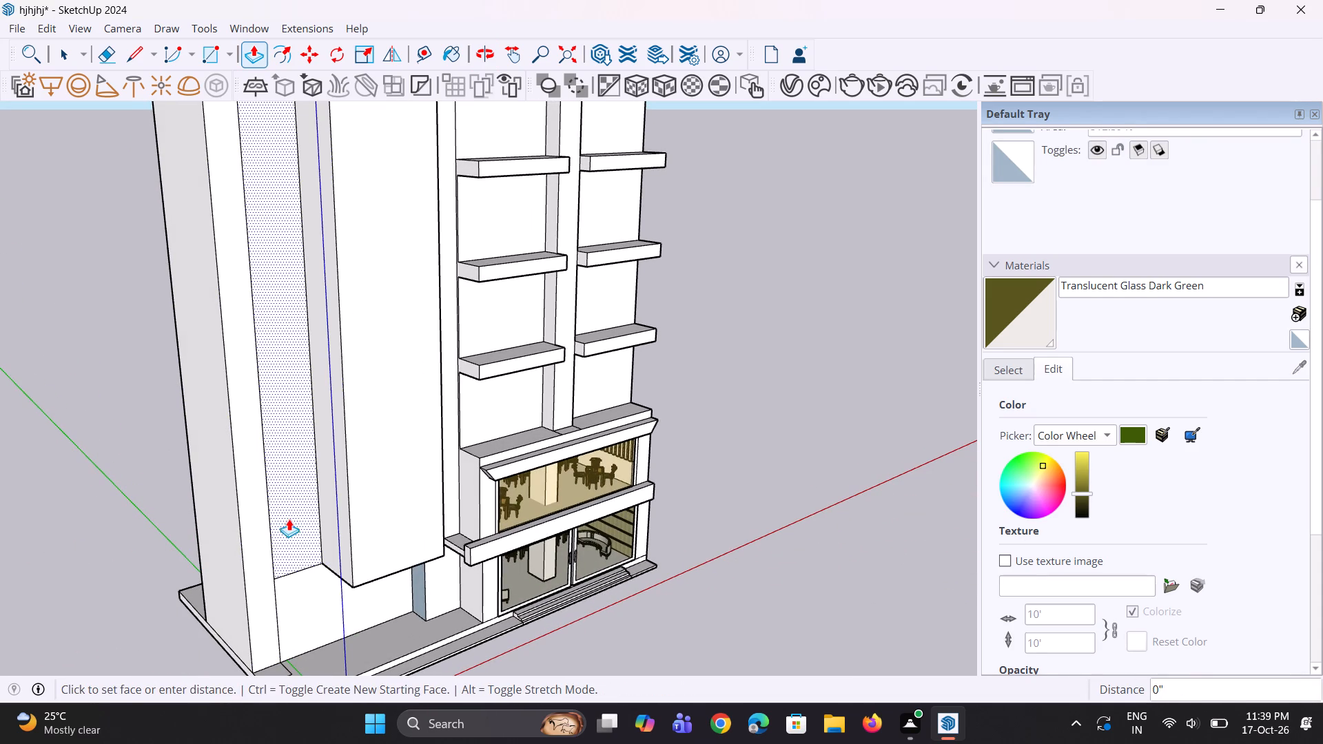
pyautogui.click(188, 484)
# Pull the thin outer wall's inner side face across the slot to close the gap beside the projecting block.
pyautogui.moveTo(270, 577); pyautogui.dragTo(192, 581, button='middle')
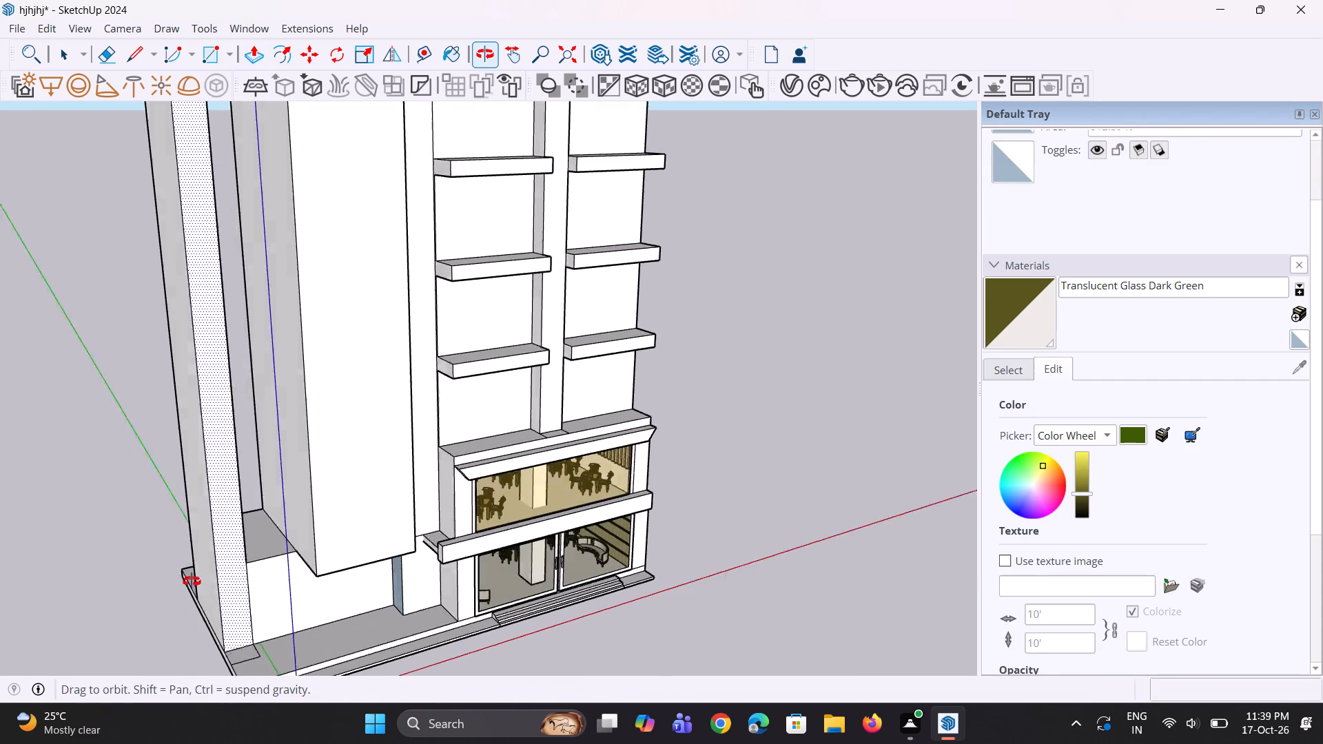
pyautogui.moveTo(192, 581); pyautogui.dragTo(223, 601, button='middle')
pyautogui.scroll(-10, 223, 601)
pyautogui.moveTo(227, 535); pyautogui.dragTo(236, 582, button='middle')
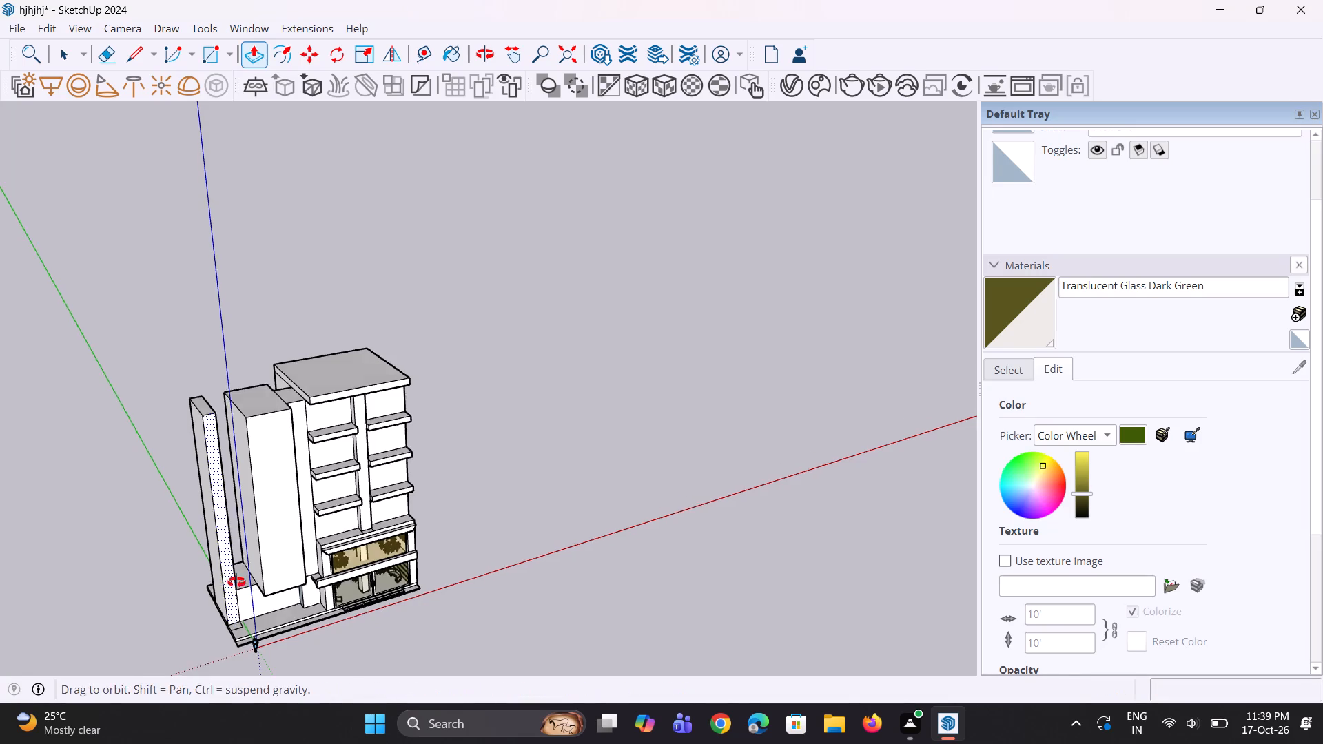
pyautogui.moveTo(236, 582); pyautogui.dragTo(238, 588, button='middle')
pyautogui.scroll(8, 238, 588)
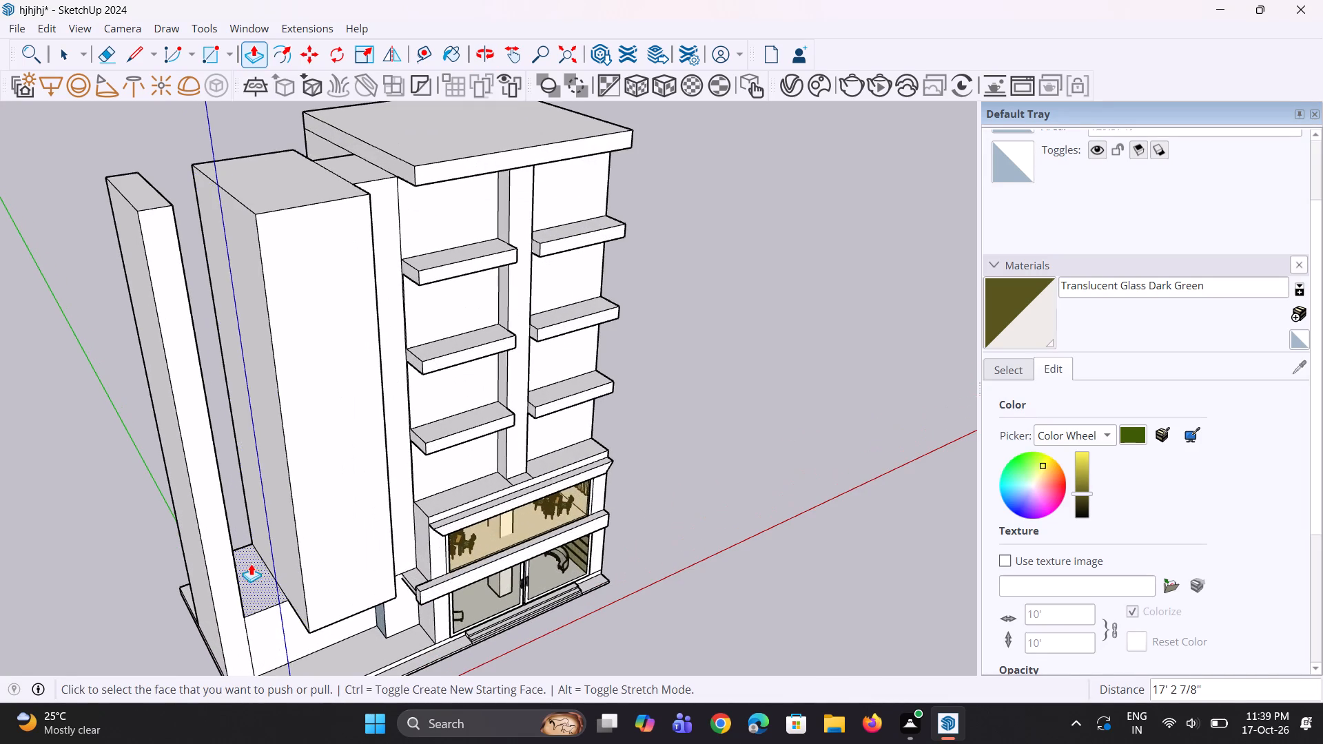
pyautogui.moveTo(251, 564); pyautogui.dragTo(121, 580, button='middle')
pyautogui.scroll(2, 181, 533)
pyautogui.click(205, 505)
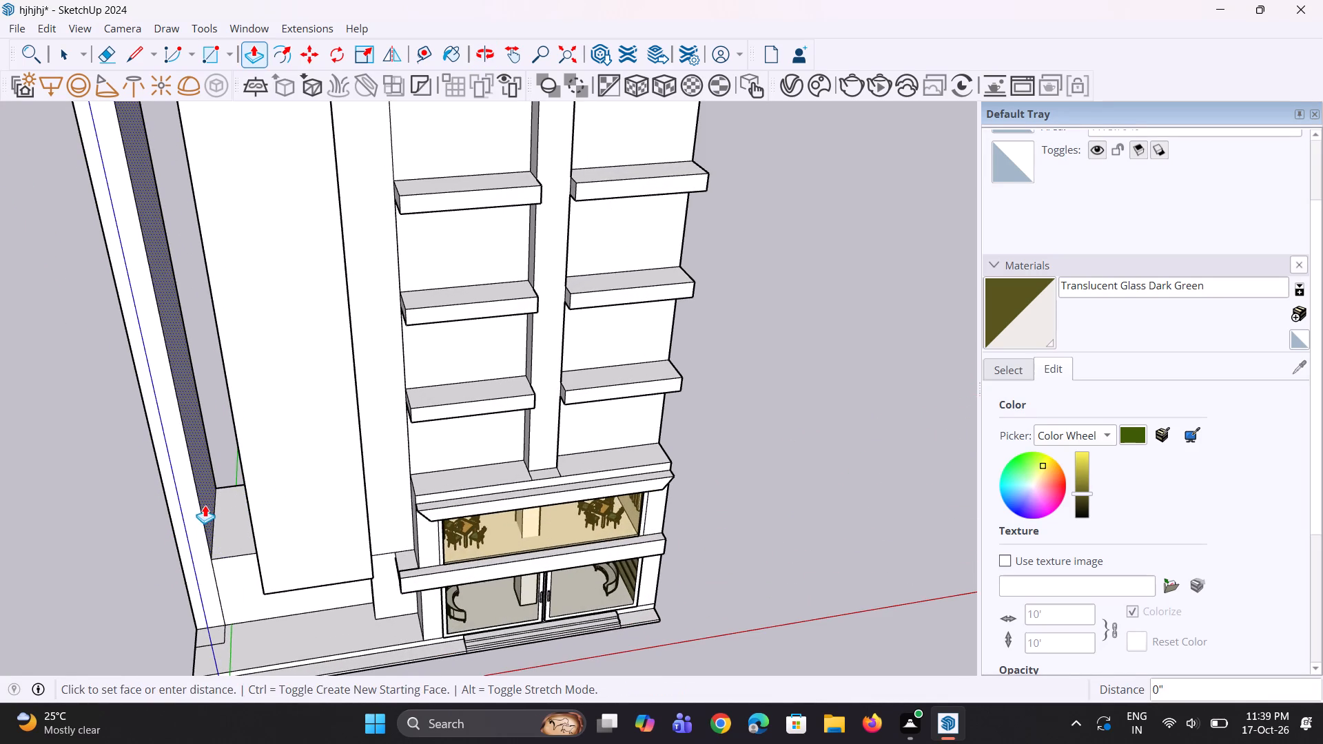
pyautogui.click(256, 554)
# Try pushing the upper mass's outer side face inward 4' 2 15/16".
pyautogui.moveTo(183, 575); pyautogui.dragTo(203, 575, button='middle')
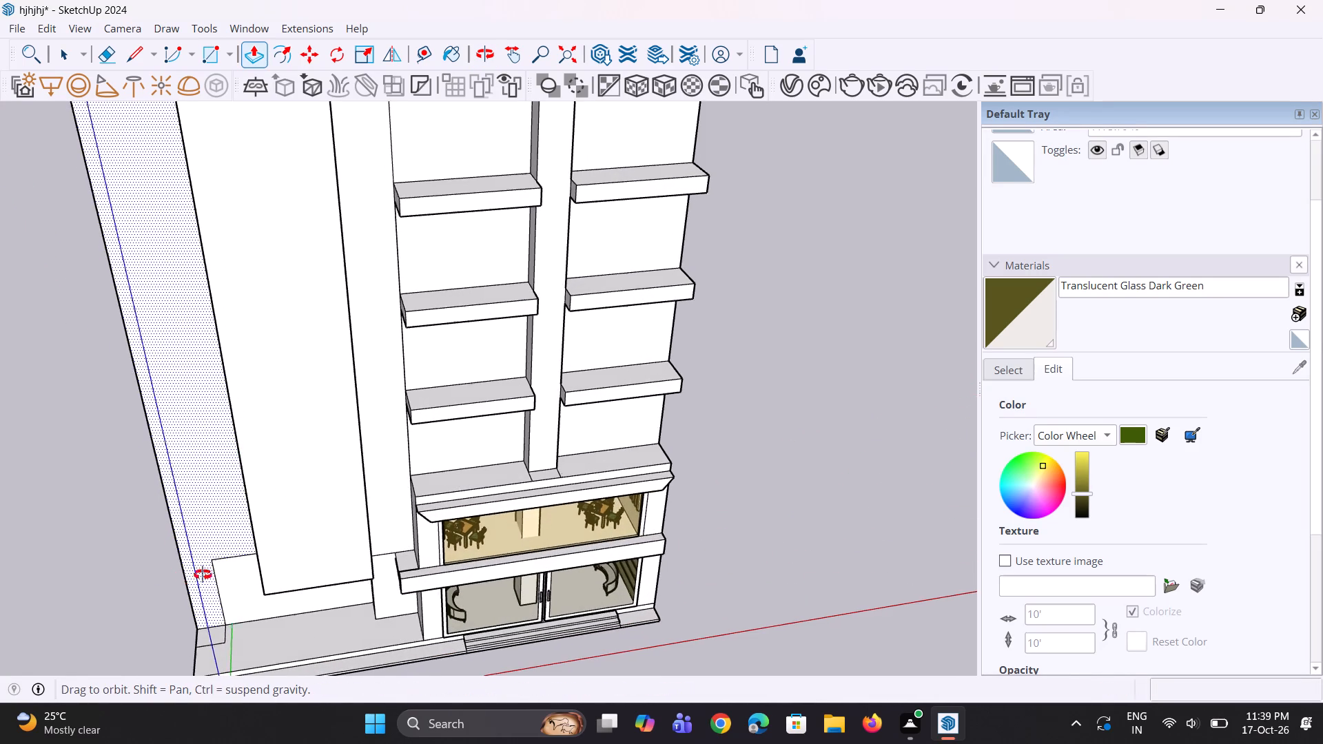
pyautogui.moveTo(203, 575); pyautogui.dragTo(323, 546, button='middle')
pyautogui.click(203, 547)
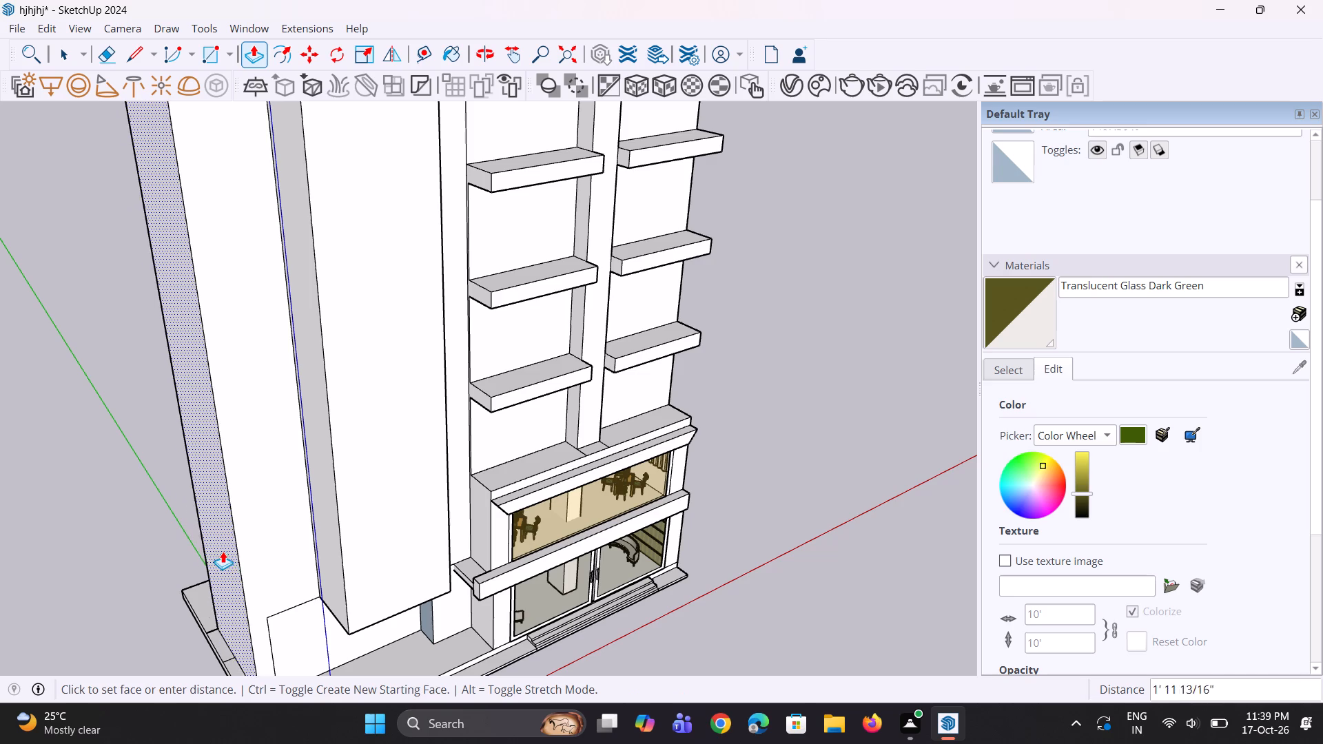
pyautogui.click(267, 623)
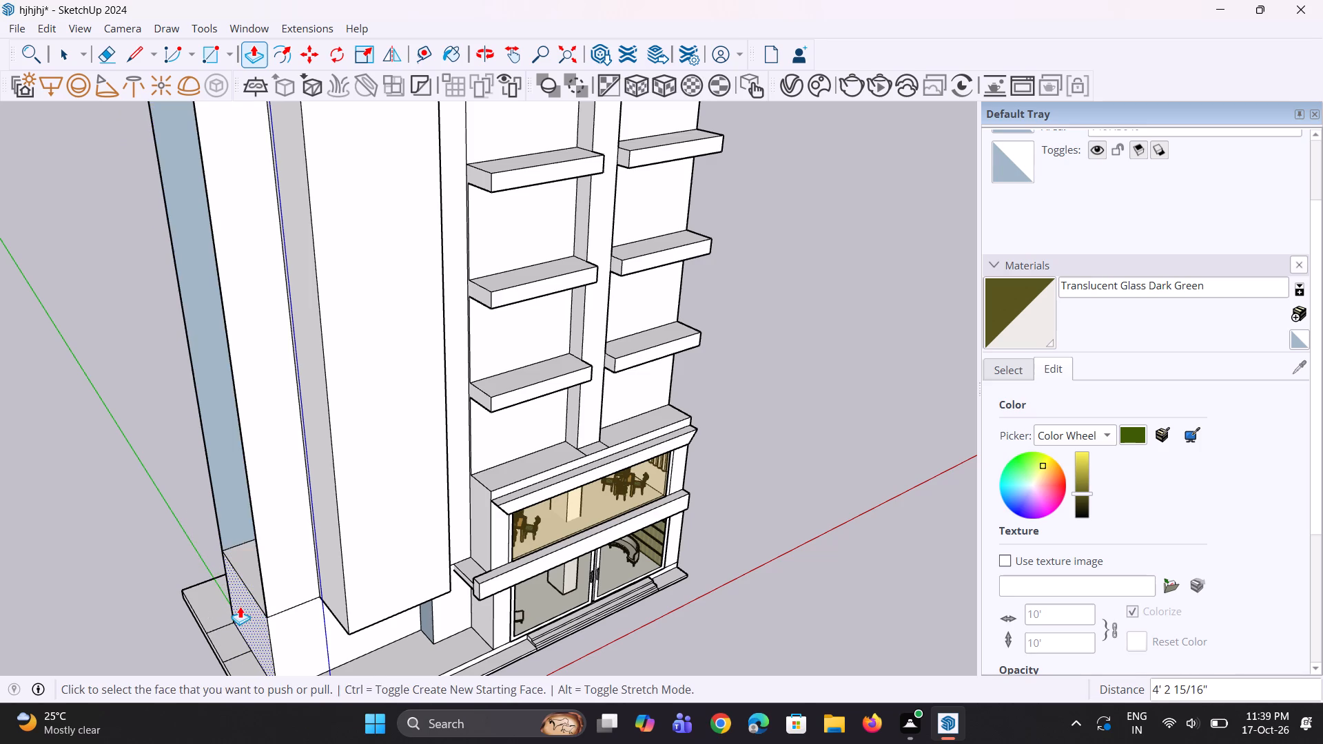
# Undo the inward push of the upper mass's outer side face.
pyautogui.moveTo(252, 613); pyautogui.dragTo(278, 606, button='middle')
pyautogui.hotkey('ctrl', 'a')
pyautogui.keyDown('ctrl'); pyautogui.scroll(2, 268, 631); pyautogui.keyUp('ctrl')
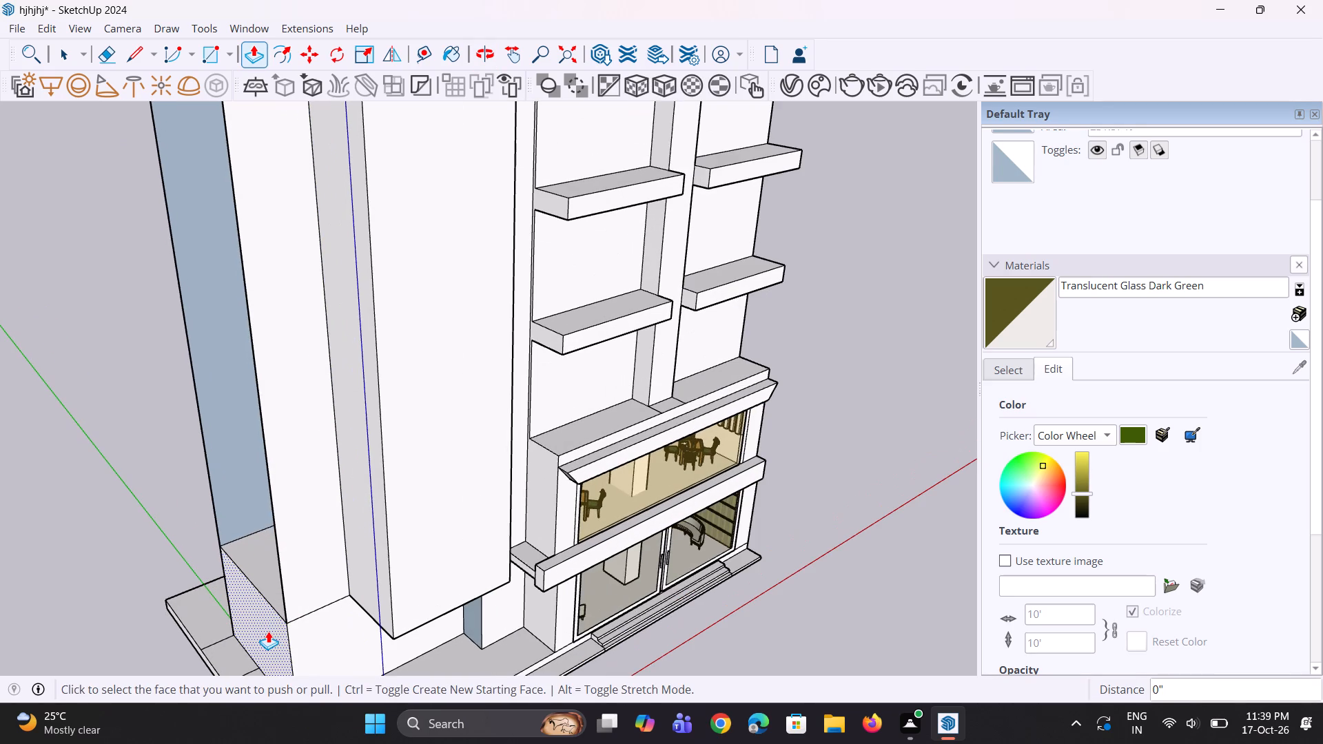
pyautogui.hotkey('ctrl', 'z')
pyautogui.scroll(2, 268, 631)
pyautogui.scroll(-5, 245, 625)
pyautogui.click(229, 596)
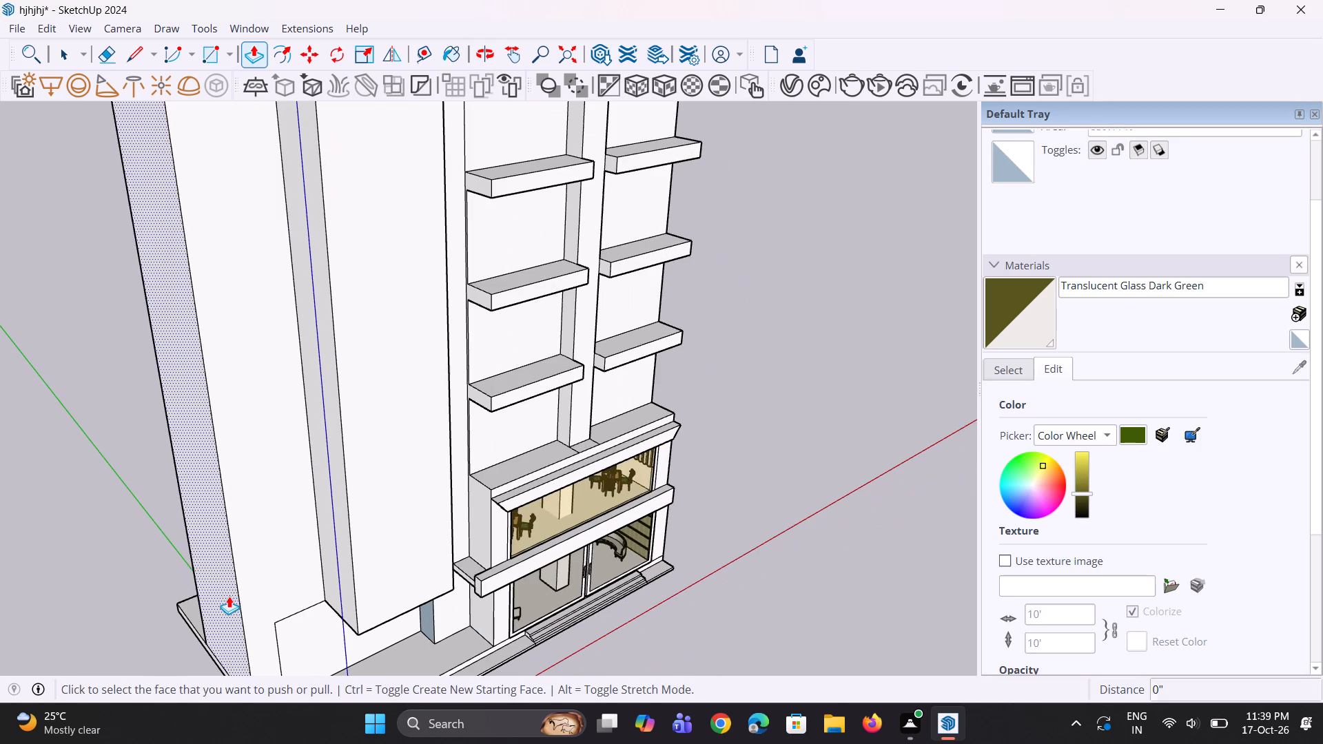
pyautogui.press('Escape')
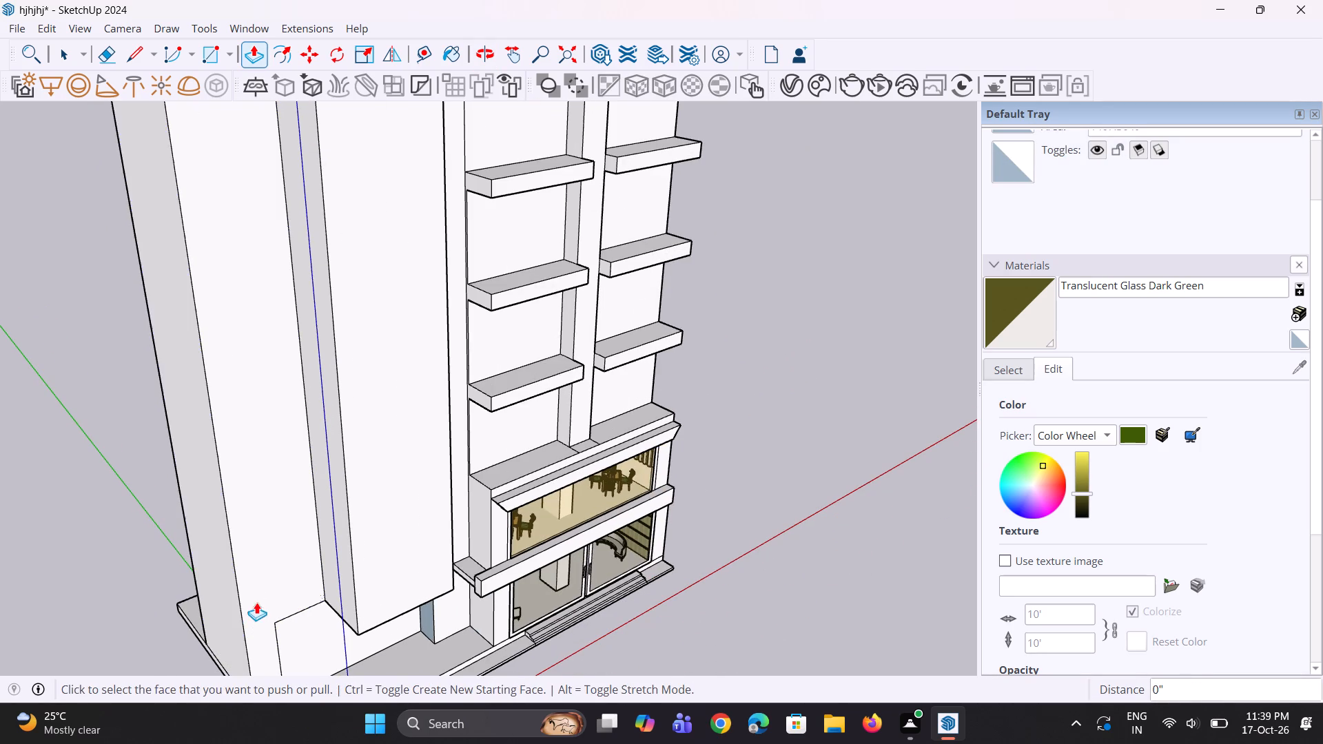
# Erase the leftover vertical and horizontal edges on the ground-floor front wall and the short corner line at its base.
pyautogui.scroll(-4, 209, 554)
pyautogui.moveTo(255, 662); pyautogui.dragTo(138, 614, button='middle')
pyautogui.scroll(1, 236, 595)
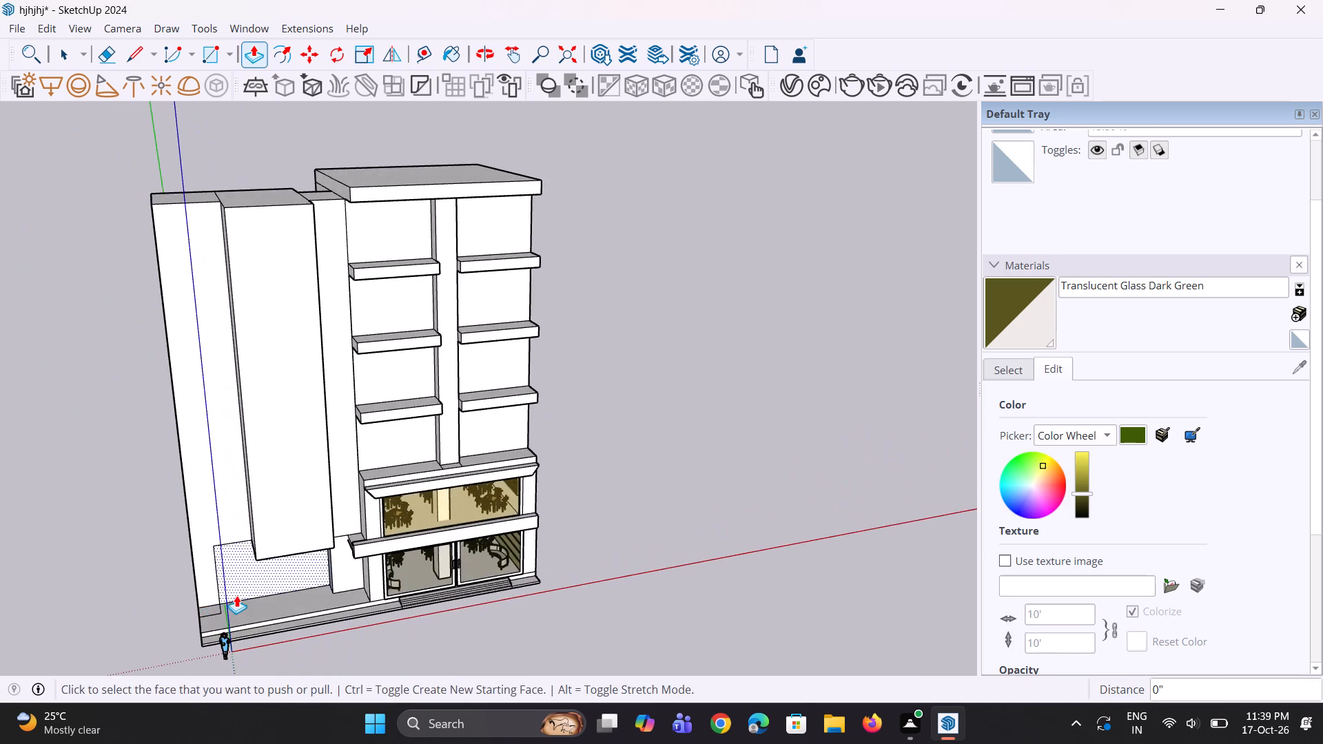
pyautogui.scroll(5, 236, 595)
pyautogui.press('e')
pyautogui.click(207, 588)
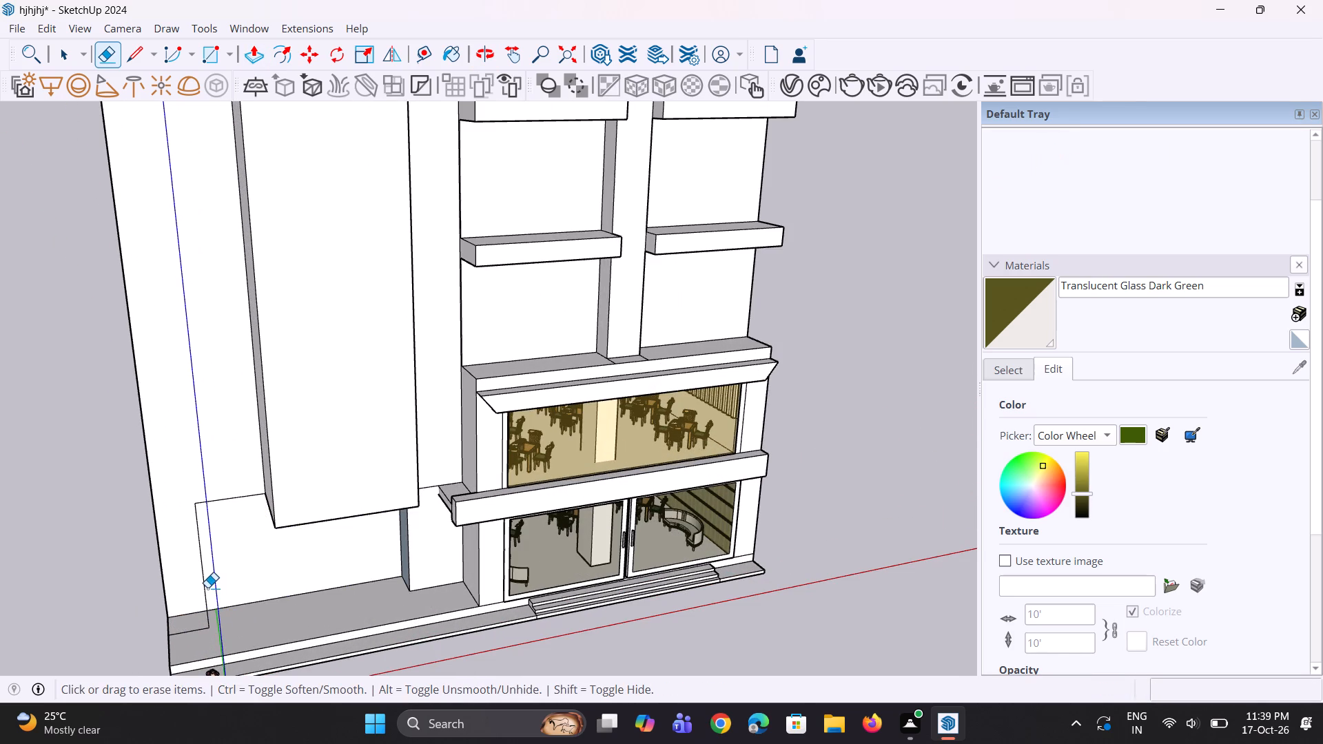
pyautogui.click(203, 582)
pyautogui.click(230, 497)
pyautogui.scroll(2, 202, 639)
pyautogui.click(210, 626)
# Push the upper mass's outer side face inward 4' 2 15/16", flush with the ground-floor side wall.
pyautogui.scroll(-10, 218, 623)
pyautogui.moveTo(185, 609); pyautogui.dragTo(243, 600, button='middle')
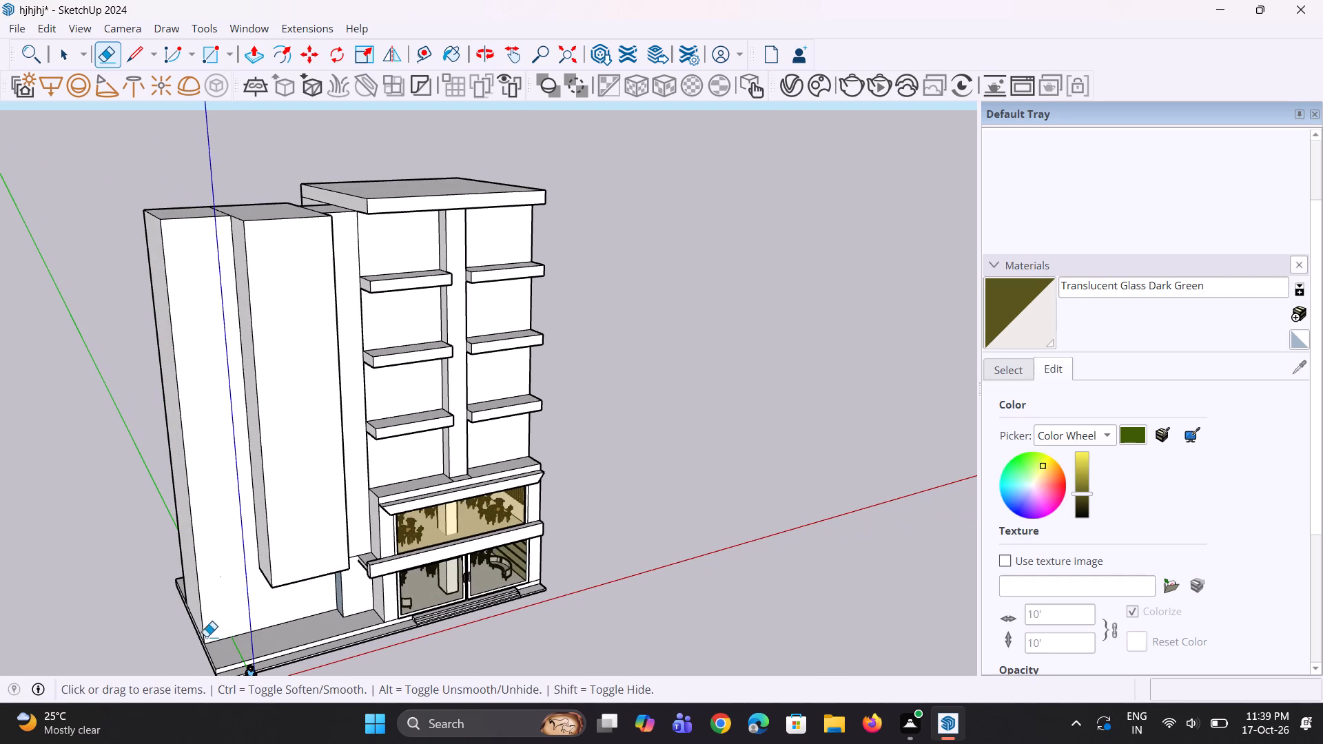
pyautogui.press('p')
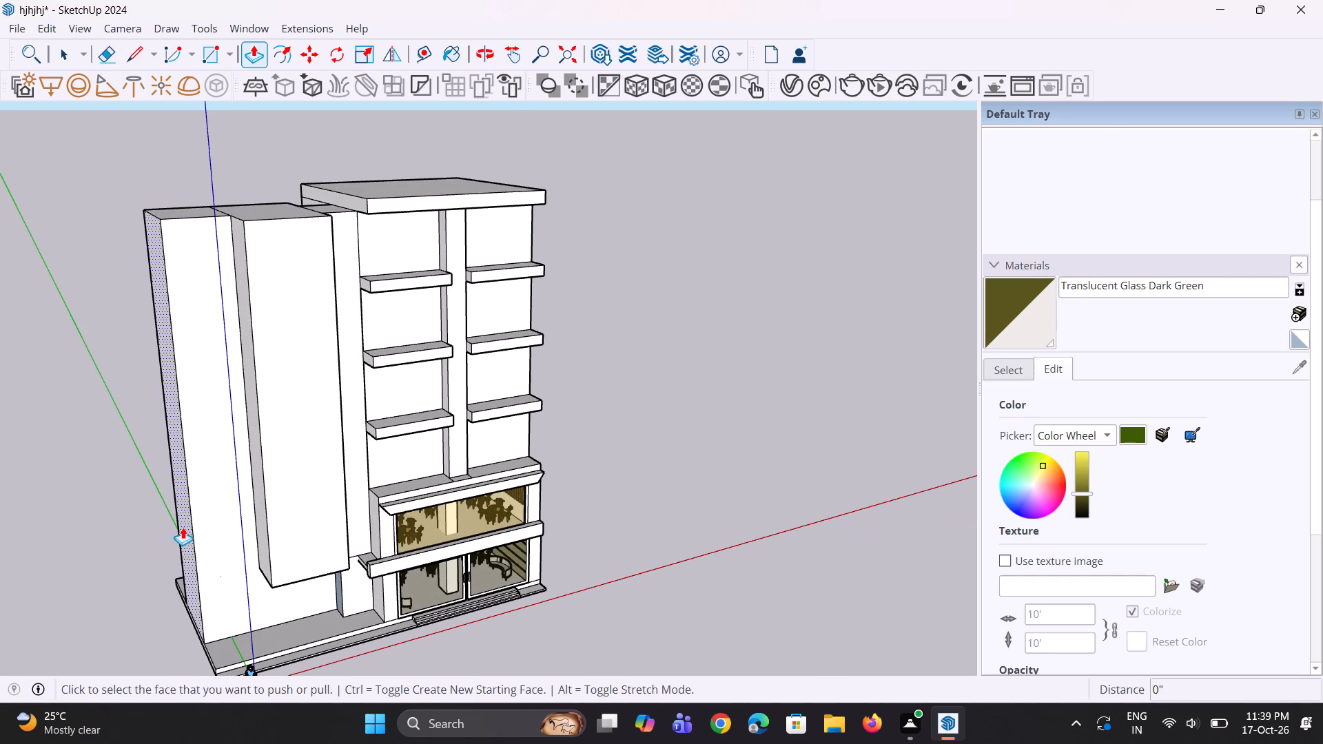
pyautogui.click(183, 527)
pyautogui.click(235, 548)
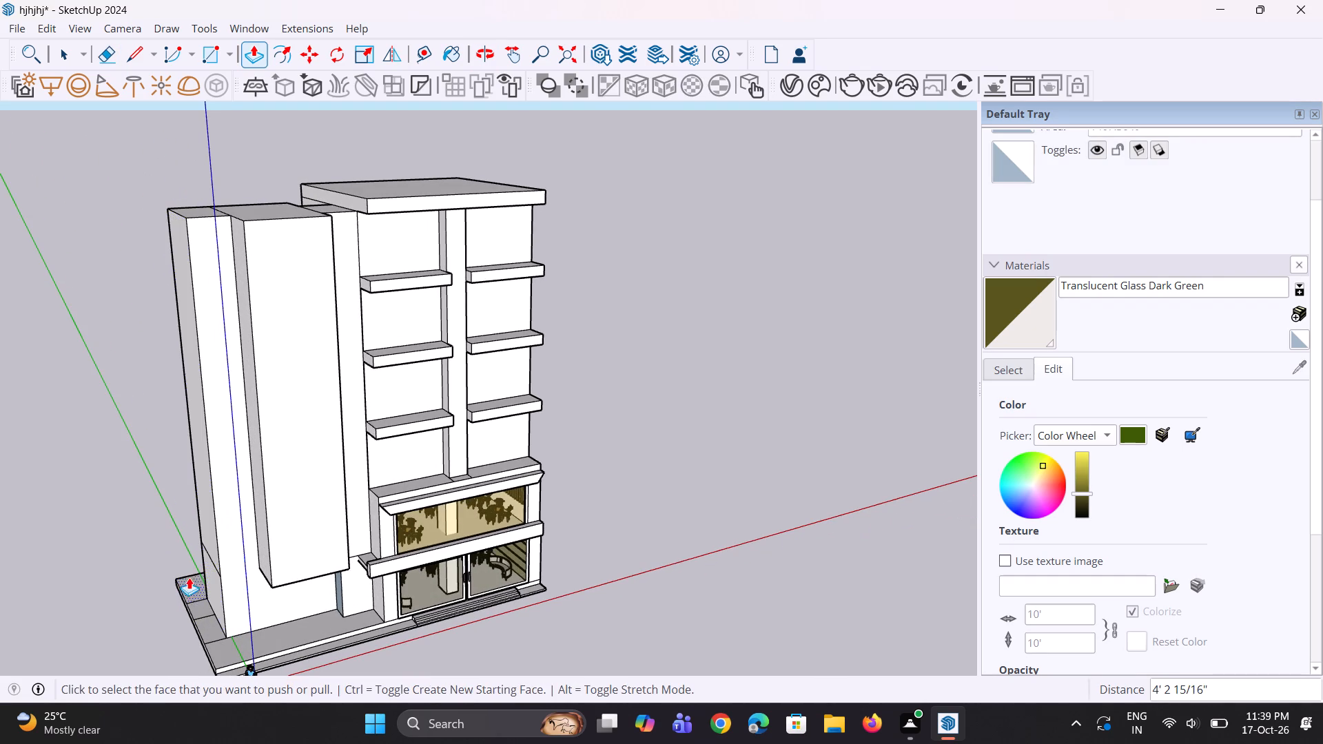
# Erase the leftover horizontal edge across the lower part of the outer side wall.
pyautogui.moveTo(192, 579); pyautogui.dragTo(298, 547, button='middle')
pyautogui.scroll(5, 256, 584)
pyautogui.press('e')
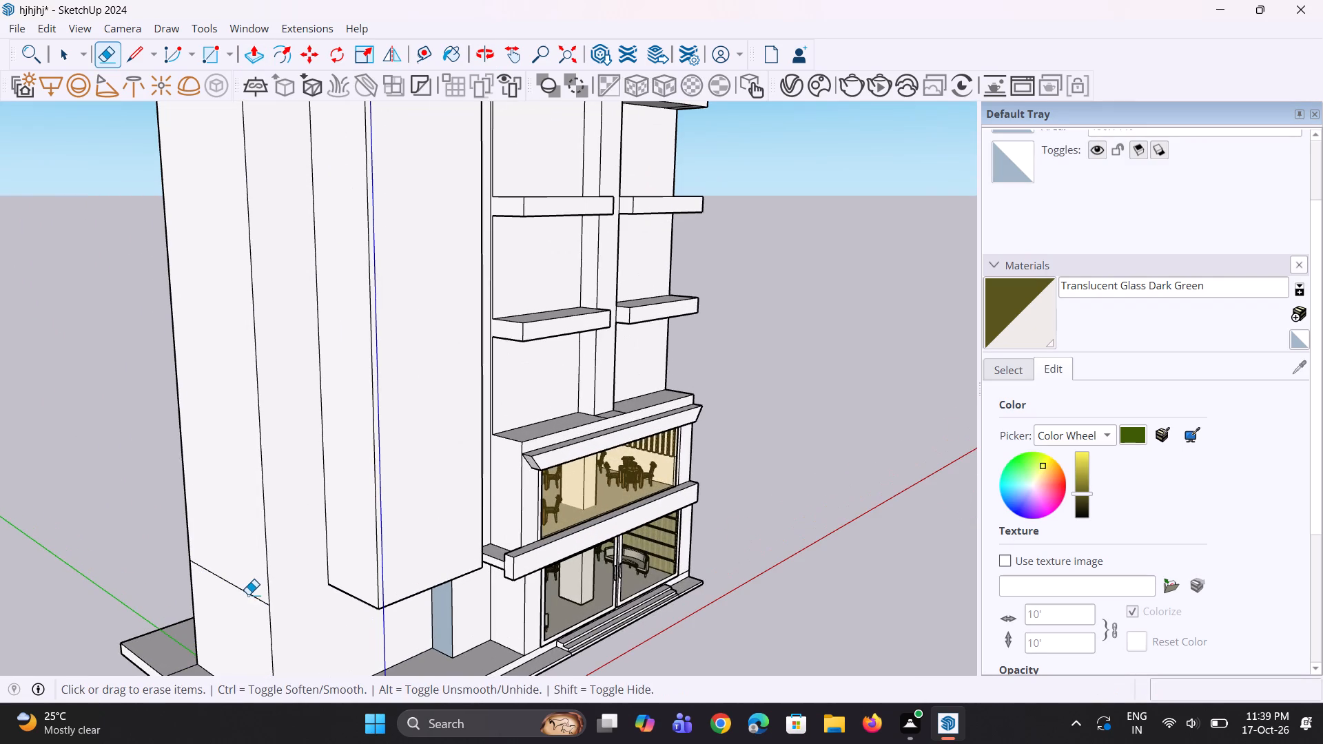
pyautogui.click(256, 595)
pyautogui.scroll(-5, 250, 595)
pyautogui.moveTo(253, 592); pyautogui.dragTo(203, 597, button='middle')
pyautogui.scroll(1, 253, 592)
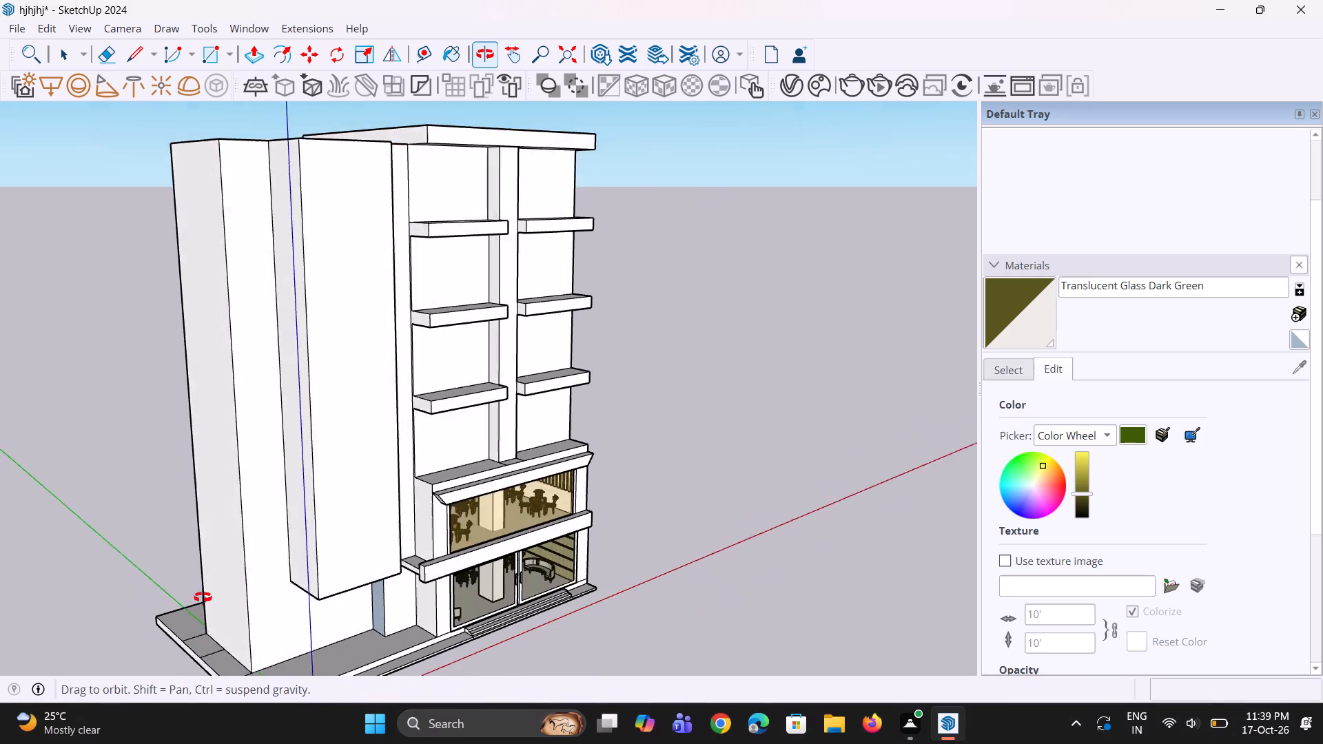
# Push the building's outer side wall inward 4' 7 3/4".
pyautogui.moveTo(203, 597); pyautogui.dragTo(124, 610, button='middle')
pyautogui.scroll(1, 183, 568)
pyautogui.press('p')
pyautogui.scroll(1, 243, 553)
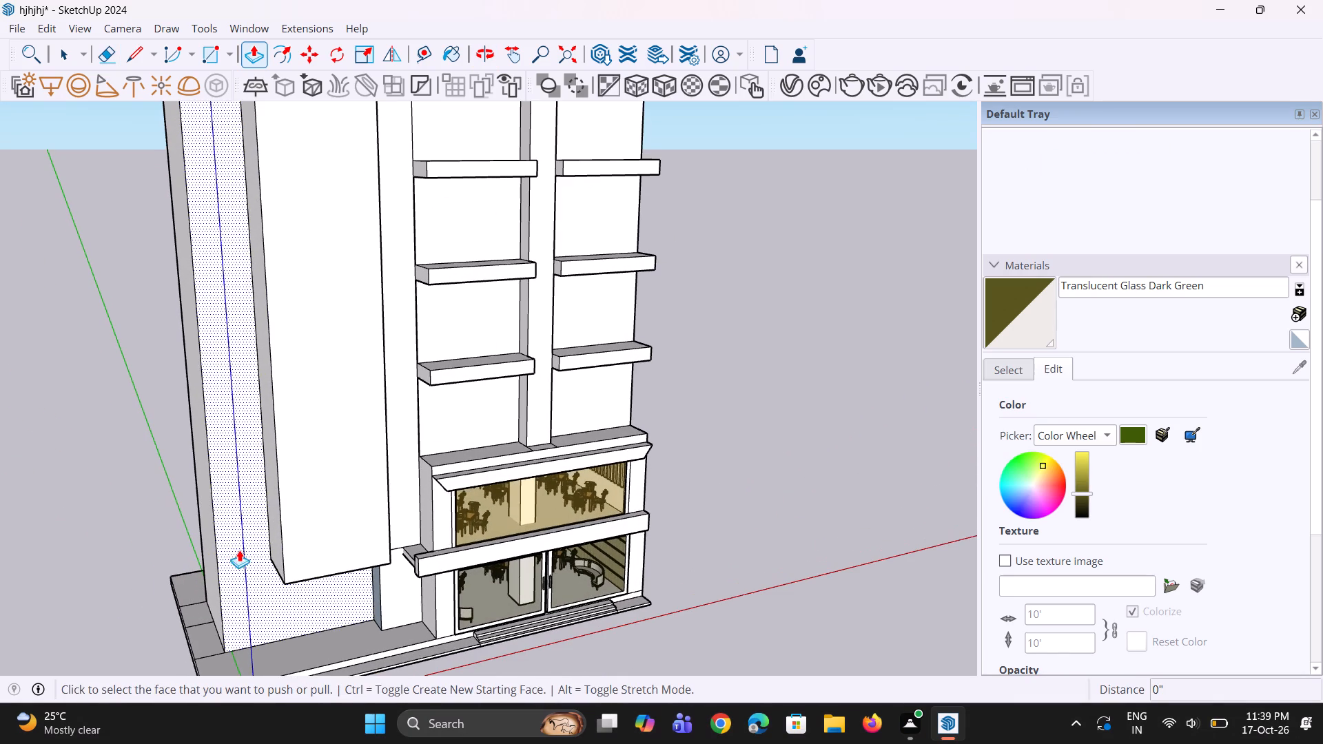
pyautogui.click(207, 528)
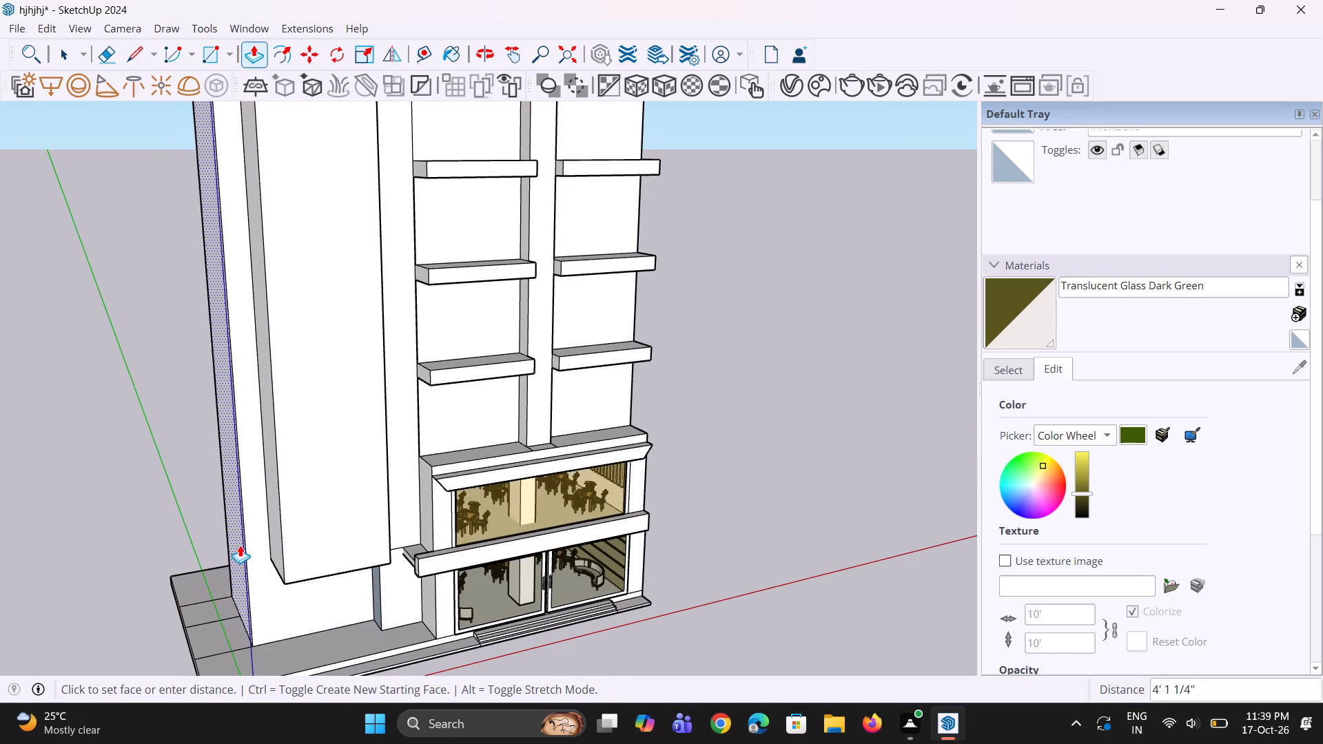
pyautogui.click(243, 546)
# Pull the outer side wall back outward 1' 5/8".
pyautogui.moveTo(309, 606); pyautogui.dragTo(236, 623, button='middle')
pyautogui.scroll(-5, 233, 591)
pyautogui.scroll(1, 284, 599)
pyautogui.moveTo(284, 599); pyautogui.dragTo(284, 594, button='middle')
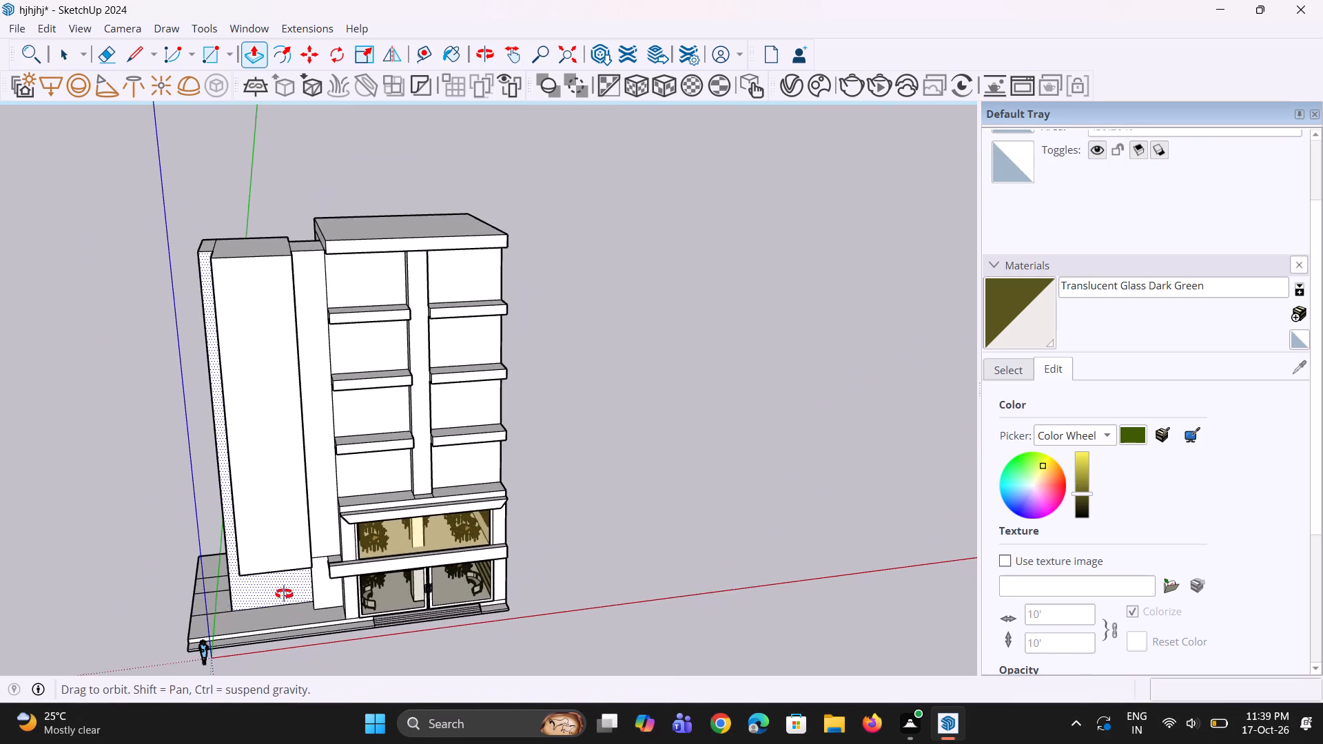
pyautogui.moveTo(284, 594); pyautogui.dragTo(274, 559, button='middle')
pyautogui.scroll(4, 175, 521)
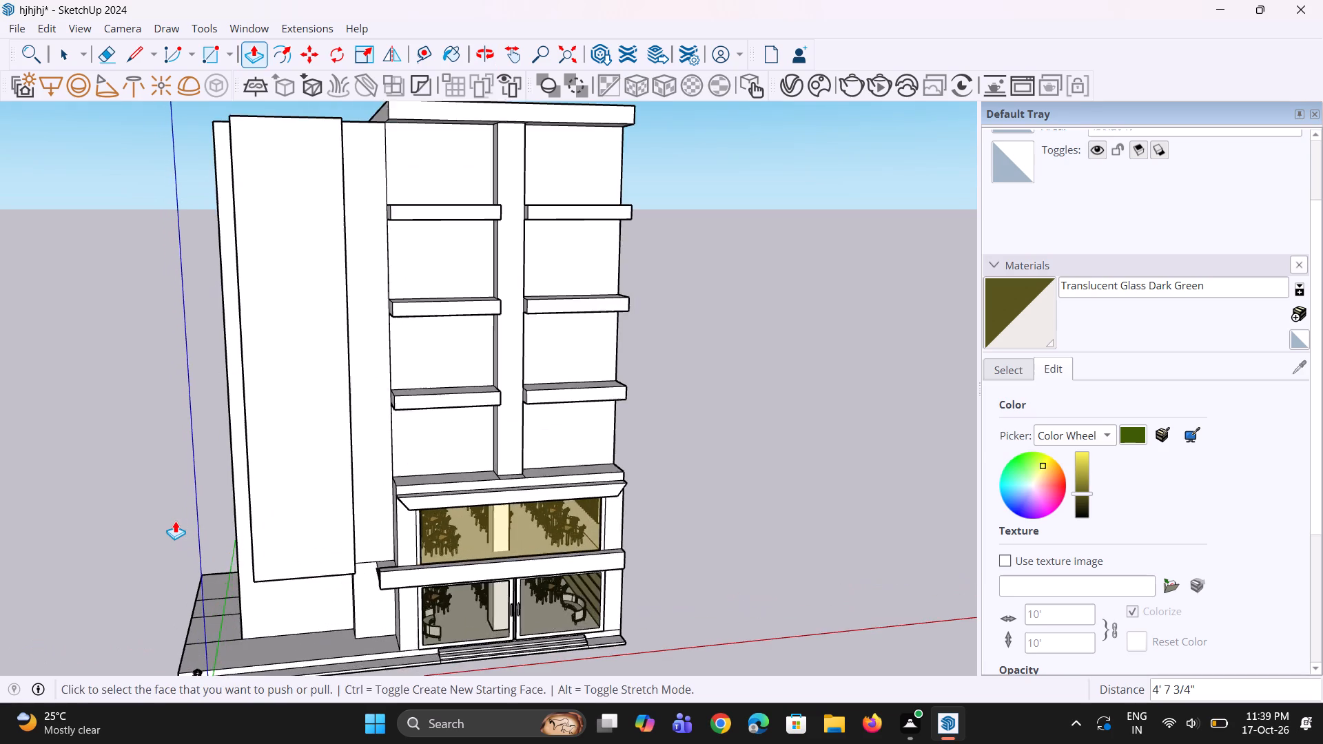
pyautogui.scroll(3, 175, 521)
pyautogui.moveTo(180, 521); pyautogui.dragTo(272, 531, button='middle')
pyautogui.scroll(1, 272, 531)
pyautogui.click(272, 531)
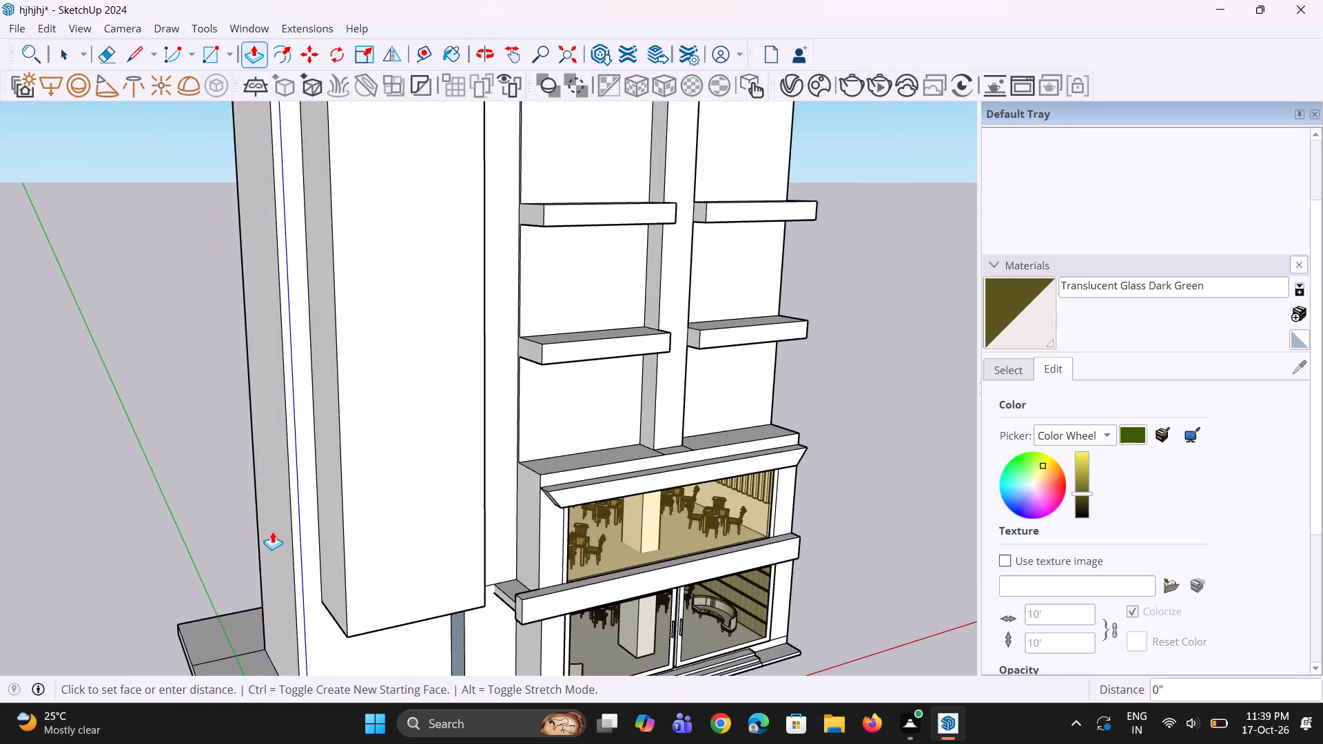
pyautogui.click(264, 535)
# Examine the whole front elevation and the wall strip beside the tall projecting block from farther away.
pyautogui.moveTo(303, 558); pyautogui.dragTo(138, 558, button='middle')
pyautogui.scroll(-6, 139, 554)
pyautogui.moveTo(282, 505); pyautogui.dragTo(349, 479, button='middle')
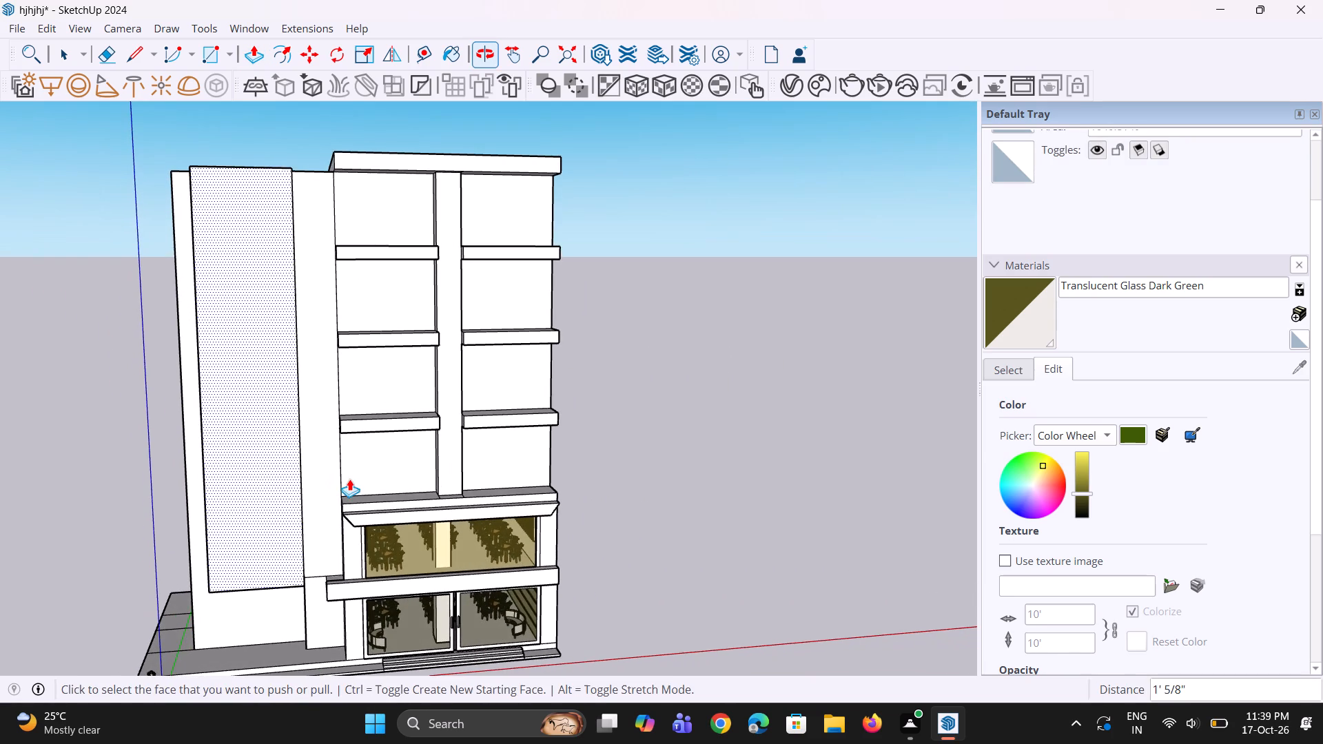
pyautogui.scroll(-5, 364, 503)
pyautogui.moveTo(249, 531); pyautogui.dragTo(256, 515, button='middle')
pyautogui.press('space')
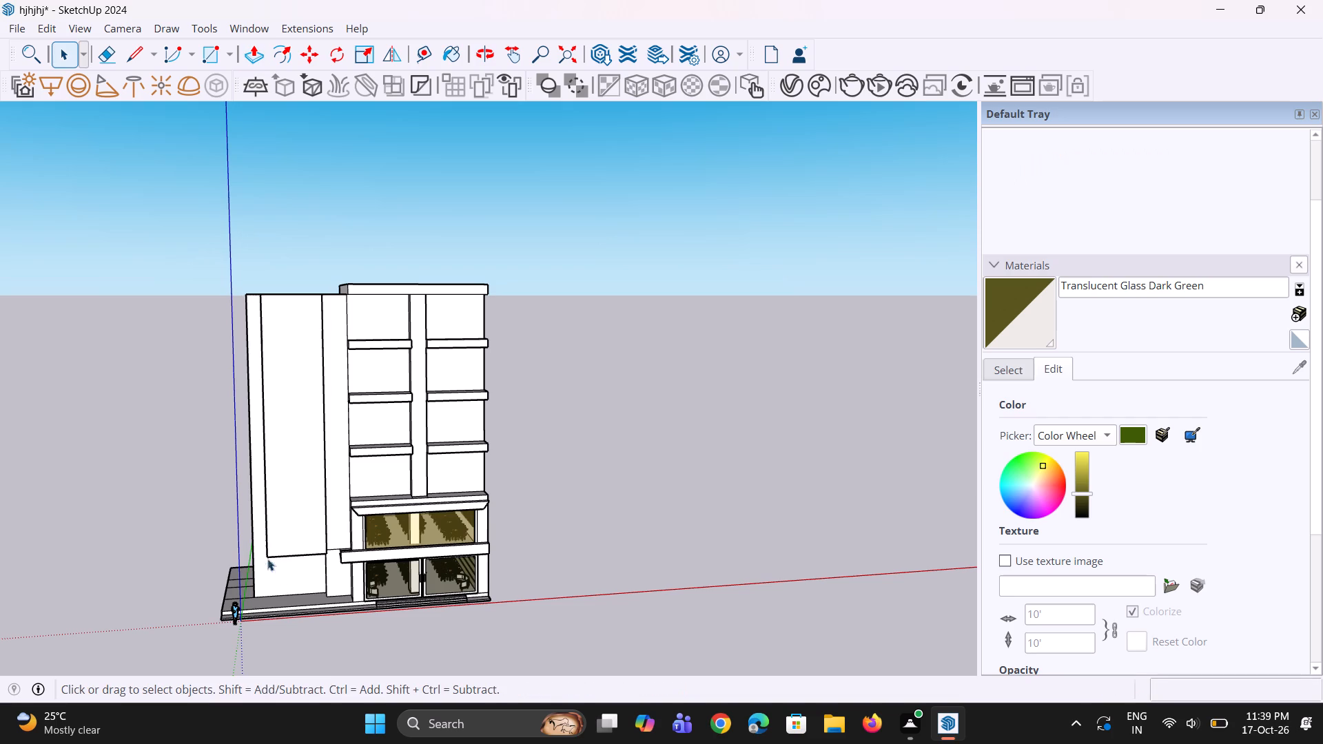
pyautogui.scroll(-3, 338, 610)
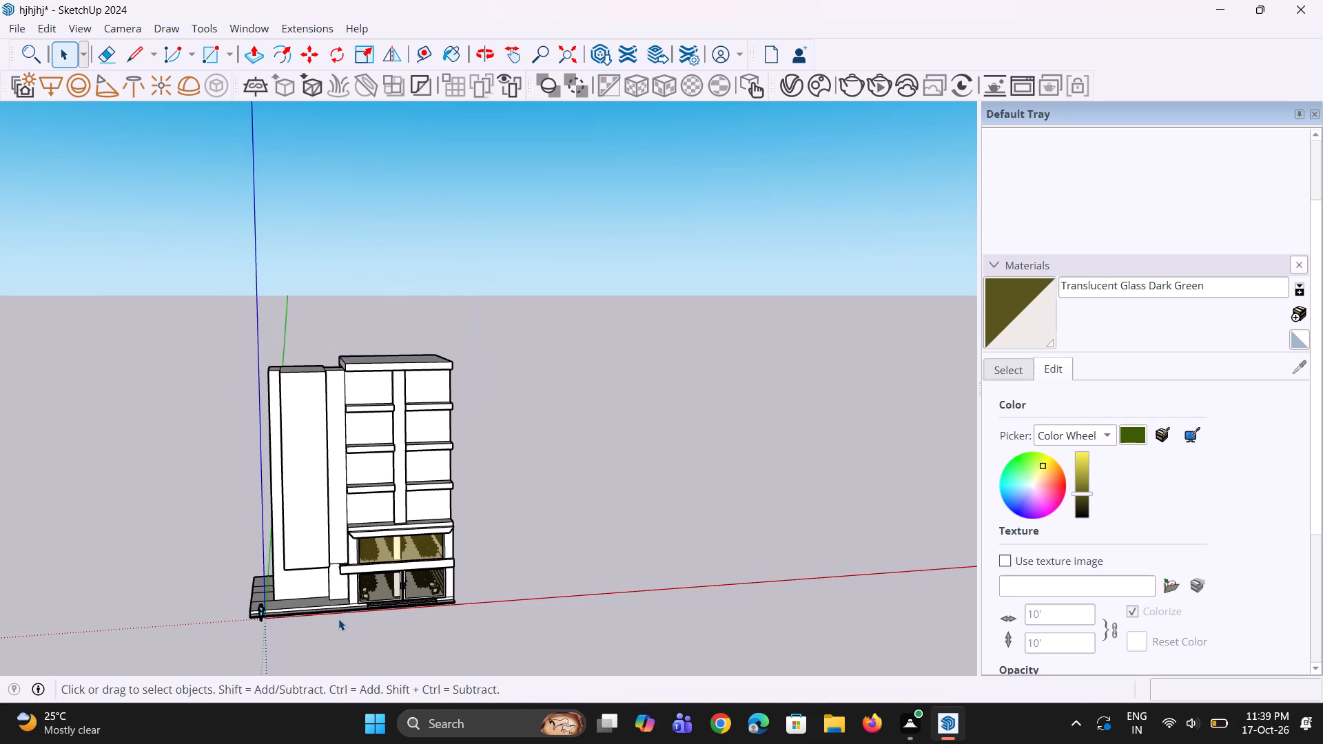
pyautogui.moveTo(321, 641); pyautogui.dragTo(307, 587, button='middle')
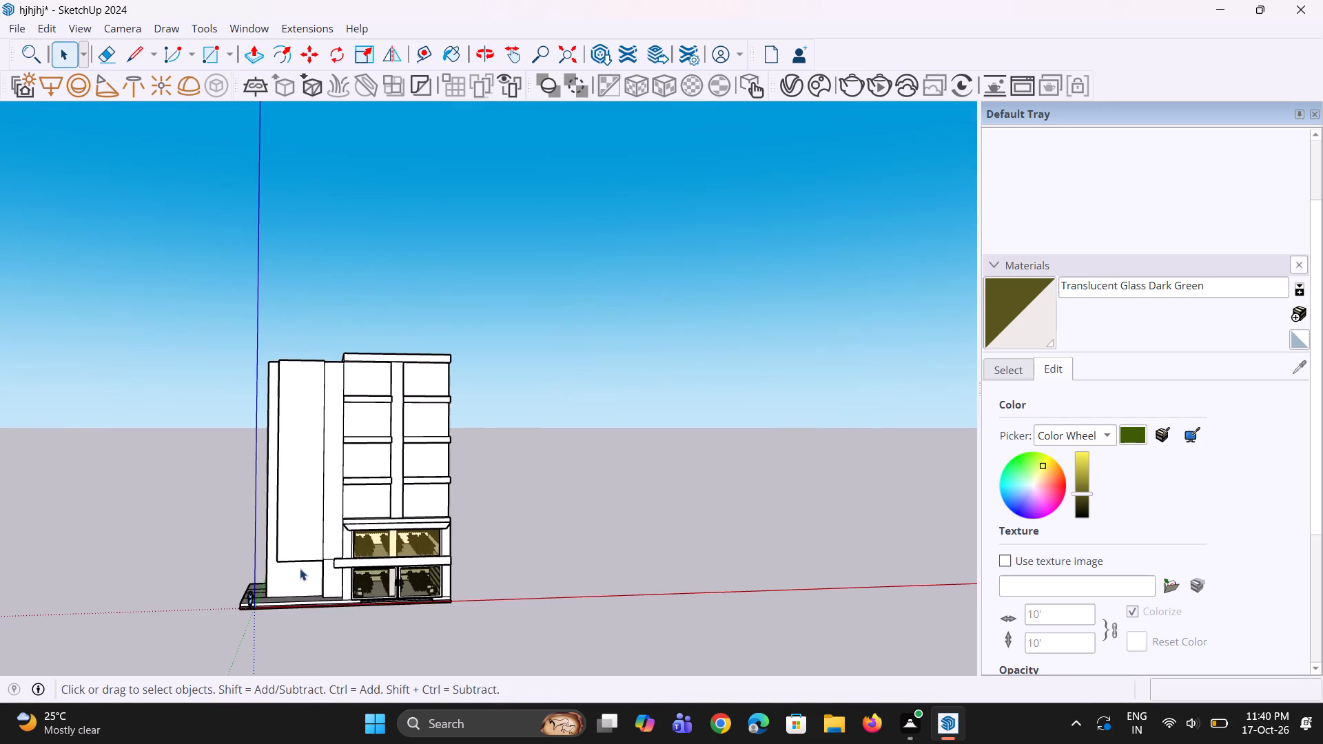
# Push the underside of the tall projecting block upward 3' 7 13/16".
pyautogui.scroll(14, 299, 566)
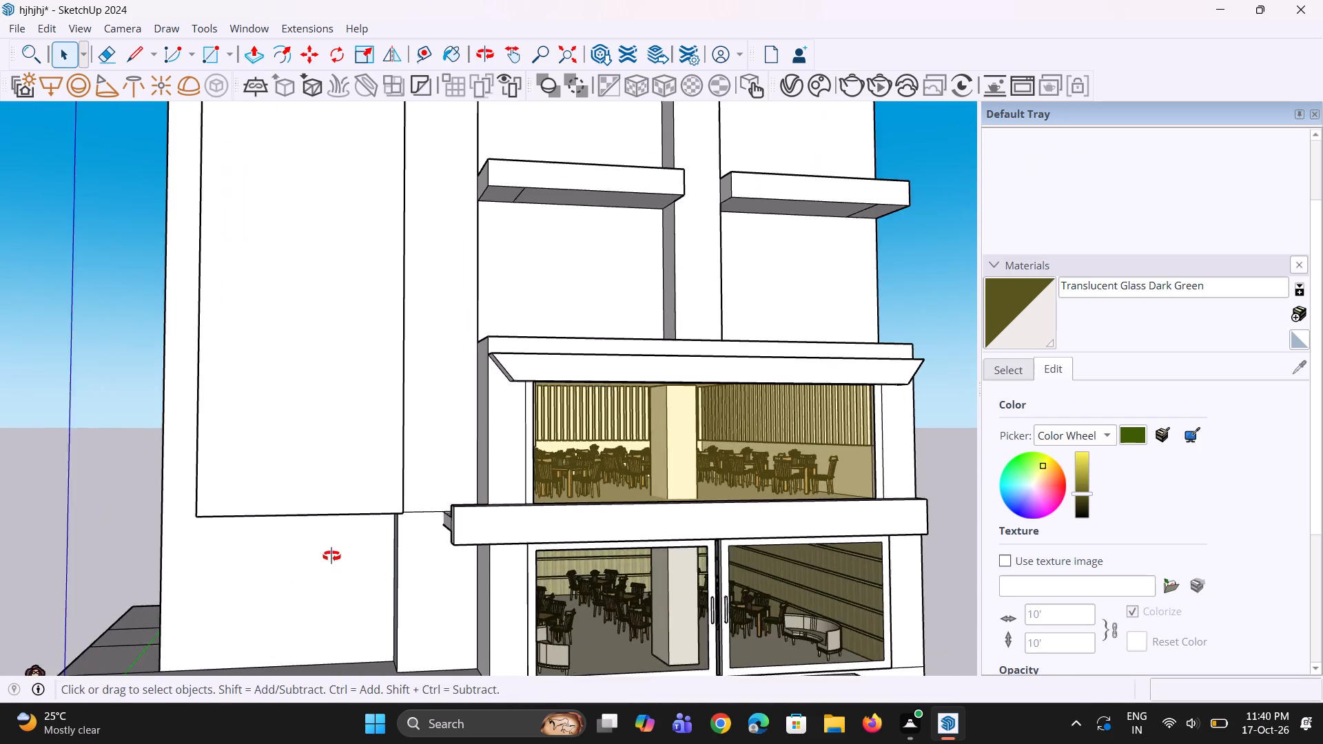
pyautogui.moveTo(329, 562); pyautogui.dragTo(351, 494, button='middle')
pyautogui.press('p')
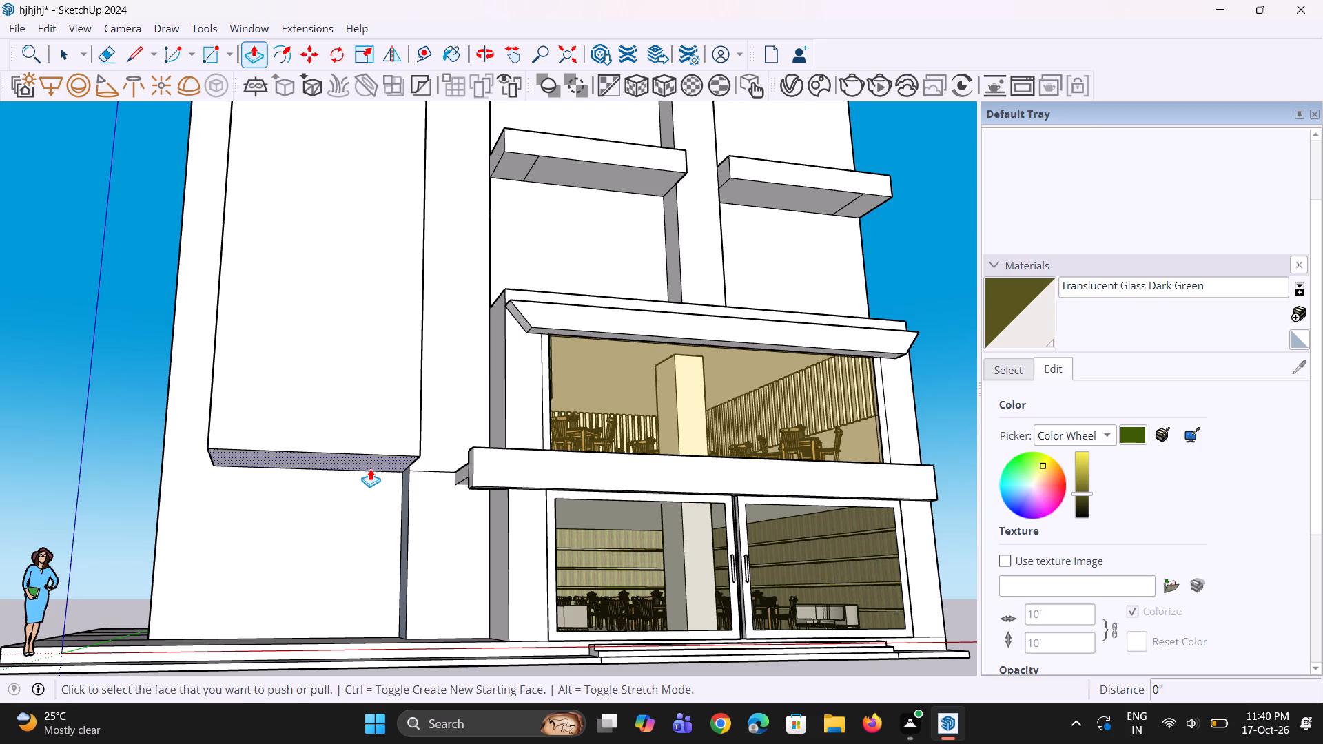
pyautogui.click(370, 468)
pyautogui.click(370, 424)
# Erase the leftover horizontal edge on the wall between the tall block and the projecting band above the entrance.
pyautogui.scroll(-4, 370, 424)
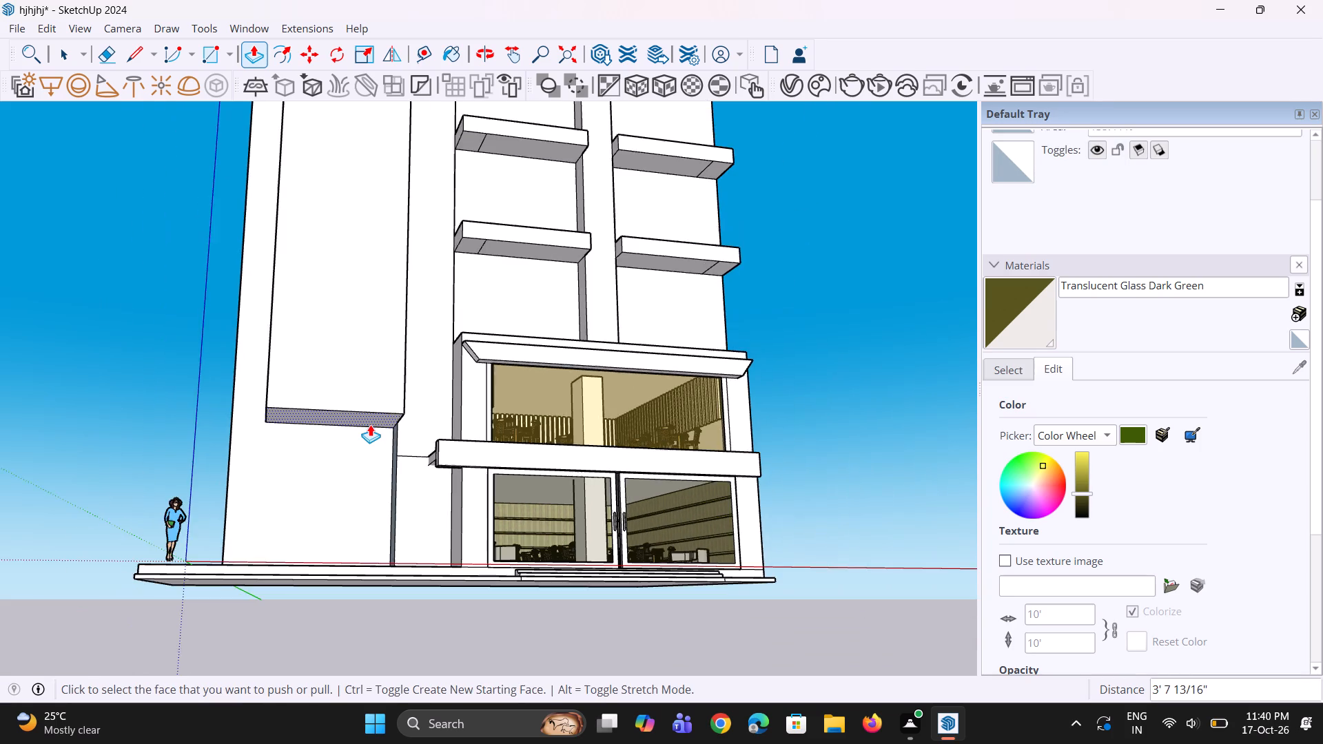
pyautogui.moveTo(377, 440); pyautogui.dragTo(376, 491, button='middle')
pyautogui.scroll(6, 424, 471)
pyautogui.press('e')
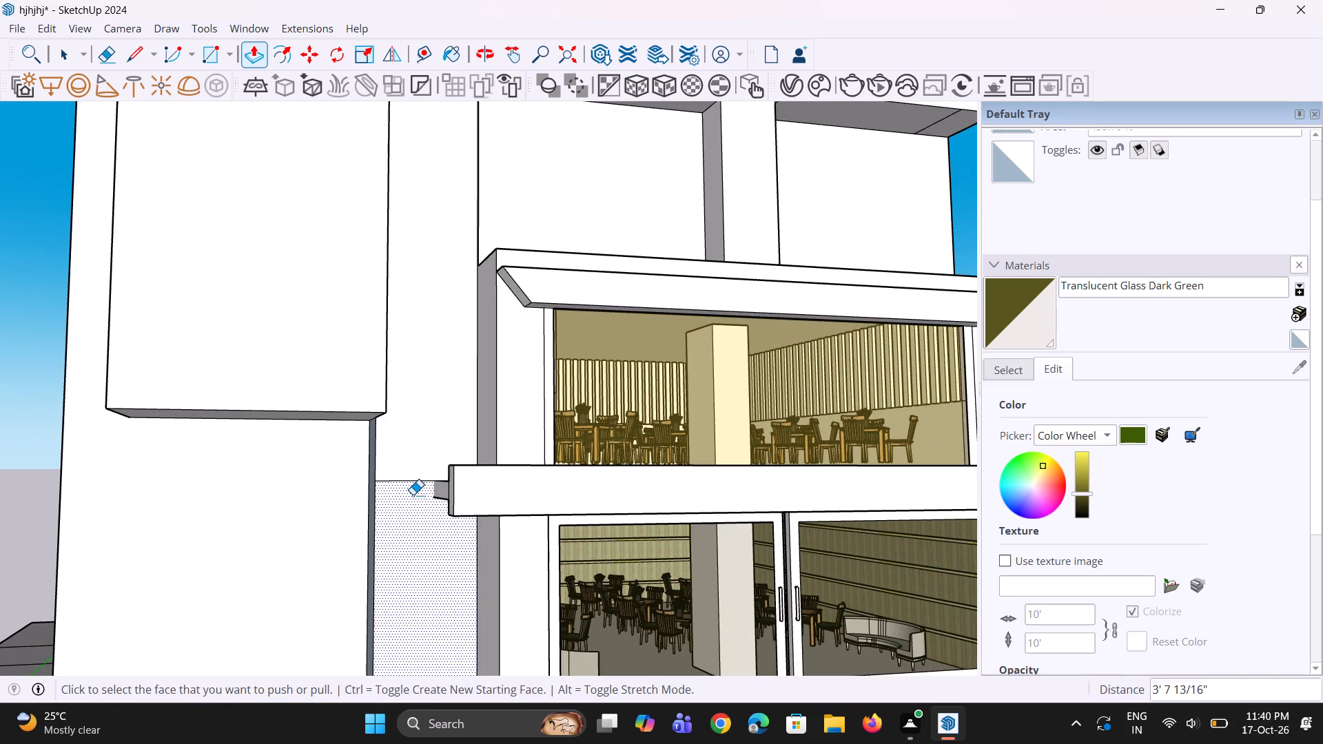
pyautogui.click(423, 477)
pyautogui.click(418, 480)
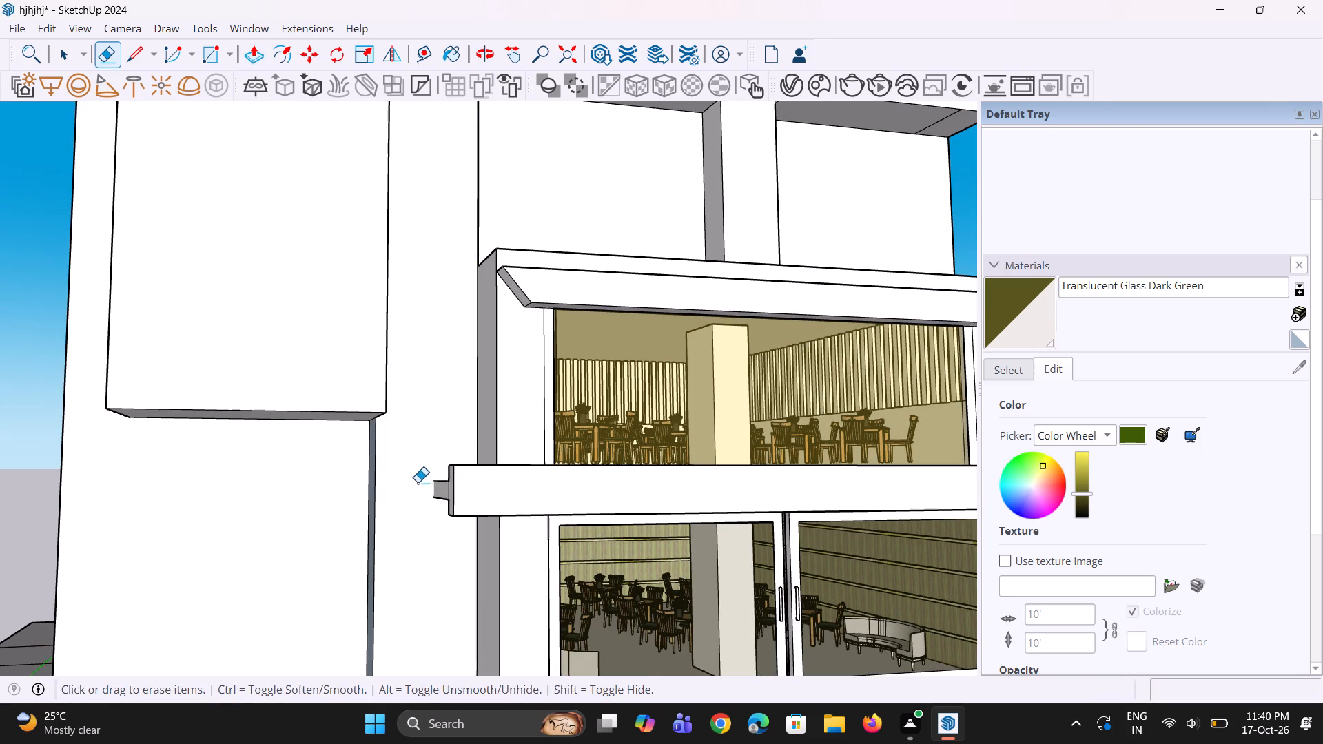
# Examine the end of the projecting band and its junction with the adjoining front wall.
pyautogui.moveTo(435, 495); pyautogui.dragTo(486, 521, button='middle')
pyautogui.scroll(-6, 471, 514)
pyautogui.moveTo(465, 539); pyautogui.dragTo(402, 539, button='middle')
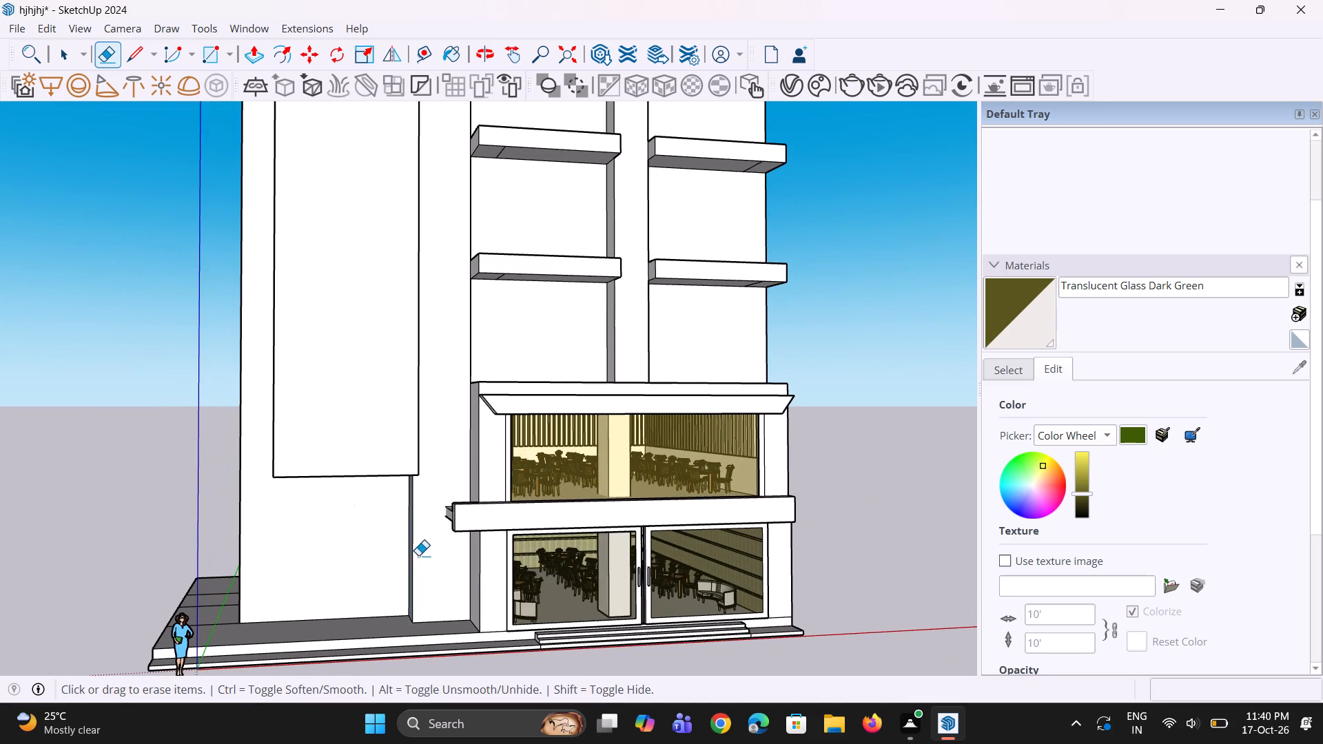
pyautogui.scroll(-2, 425, 561)
pyautogui.scroll(11, 438, 555)
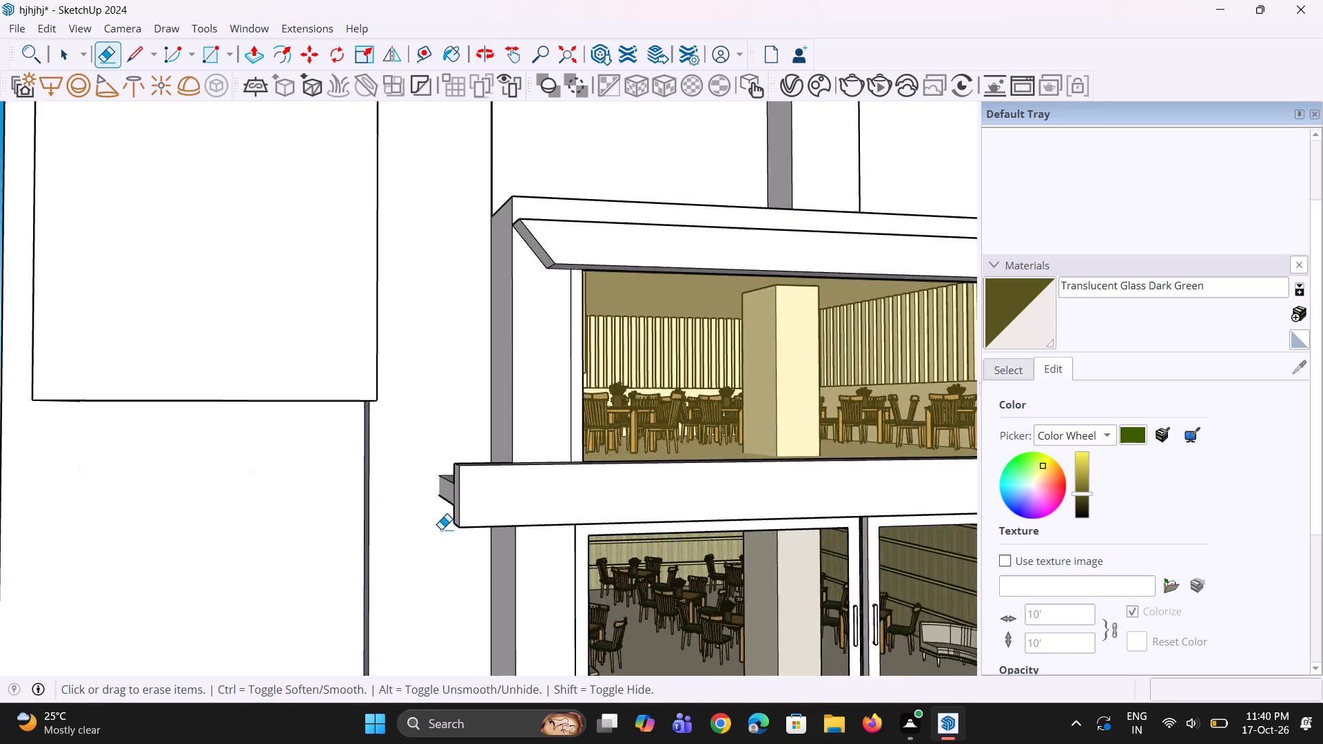
pyautogui.scroll(-14, 443, 526)
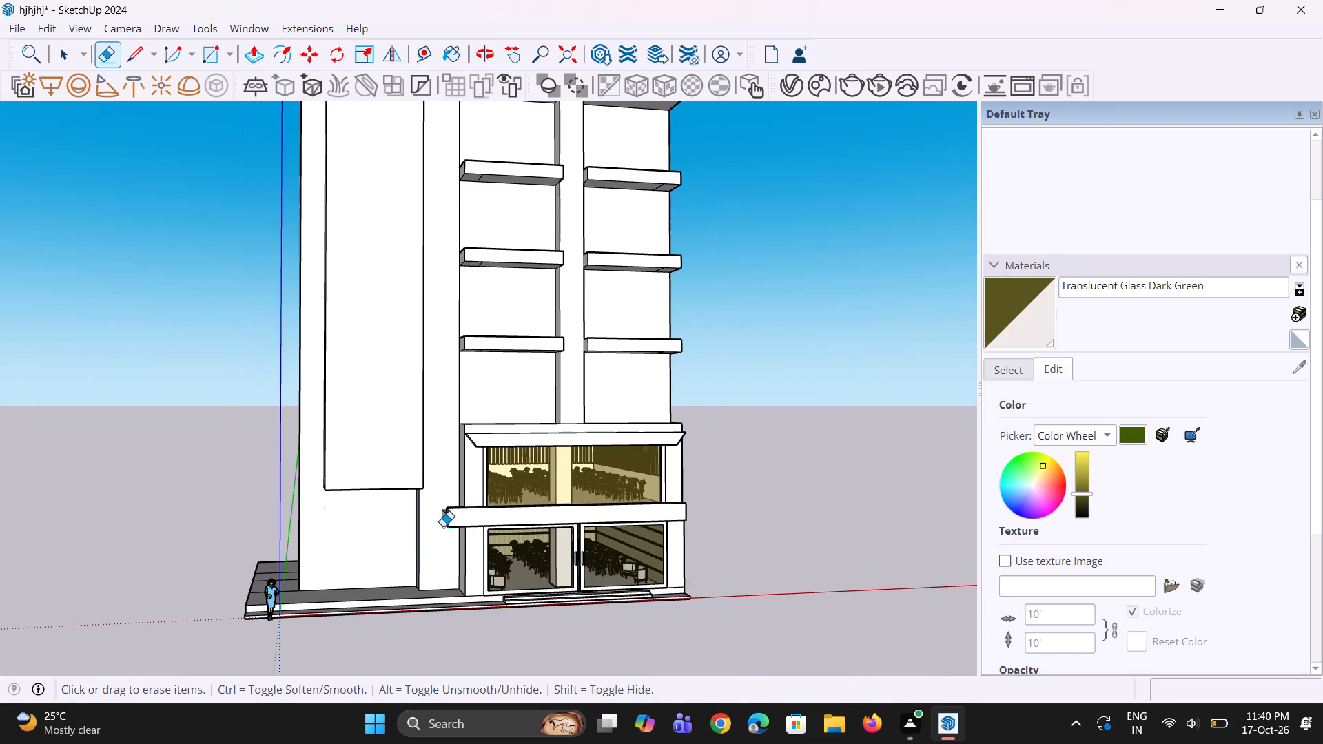
# Offset the outline of the front wall below the tall block inward about 2' 11" to form a rectangular panel.
pyautogui.moveTo(403, 557); pyautogui.dragTo(416, 566, button='middle')
pyautogui.press('space')
pyautogui.press('space')
pyautogui.click(350, 548)
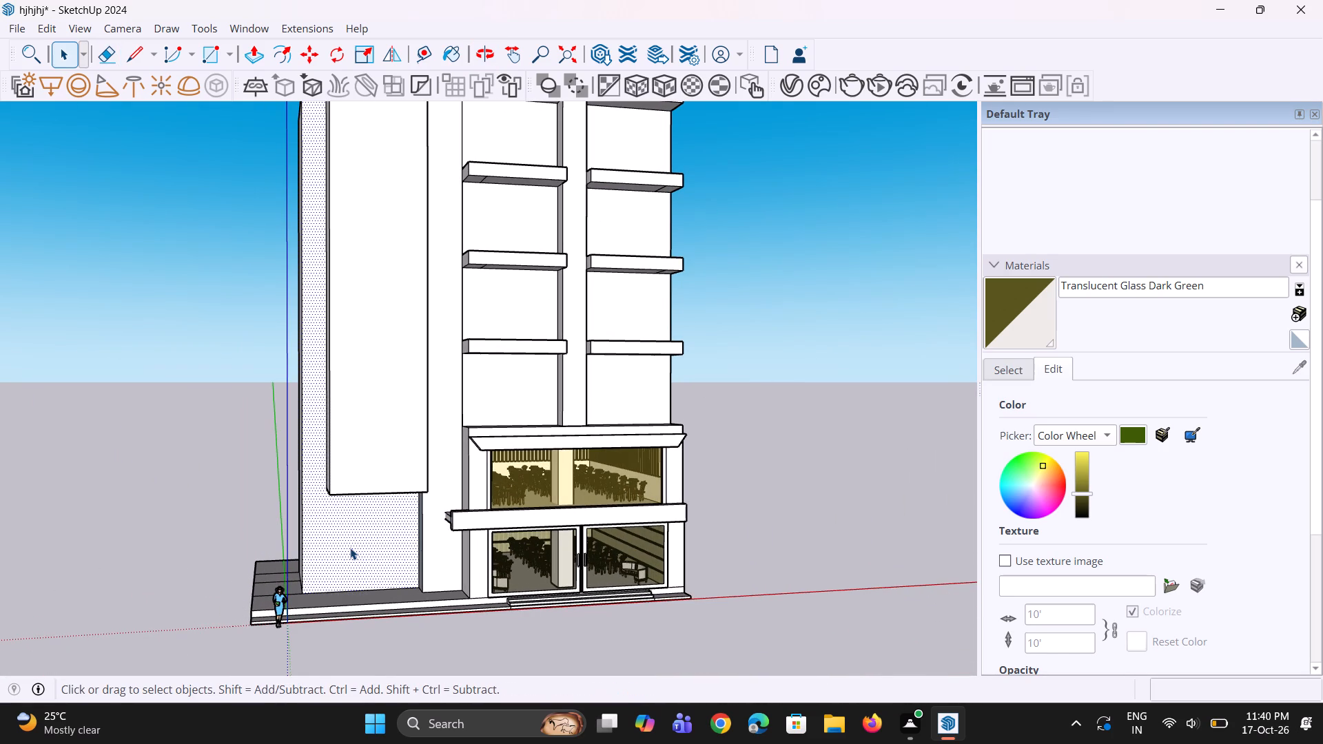
pyautogui.press('f')
pyautogui.click(298, 545)
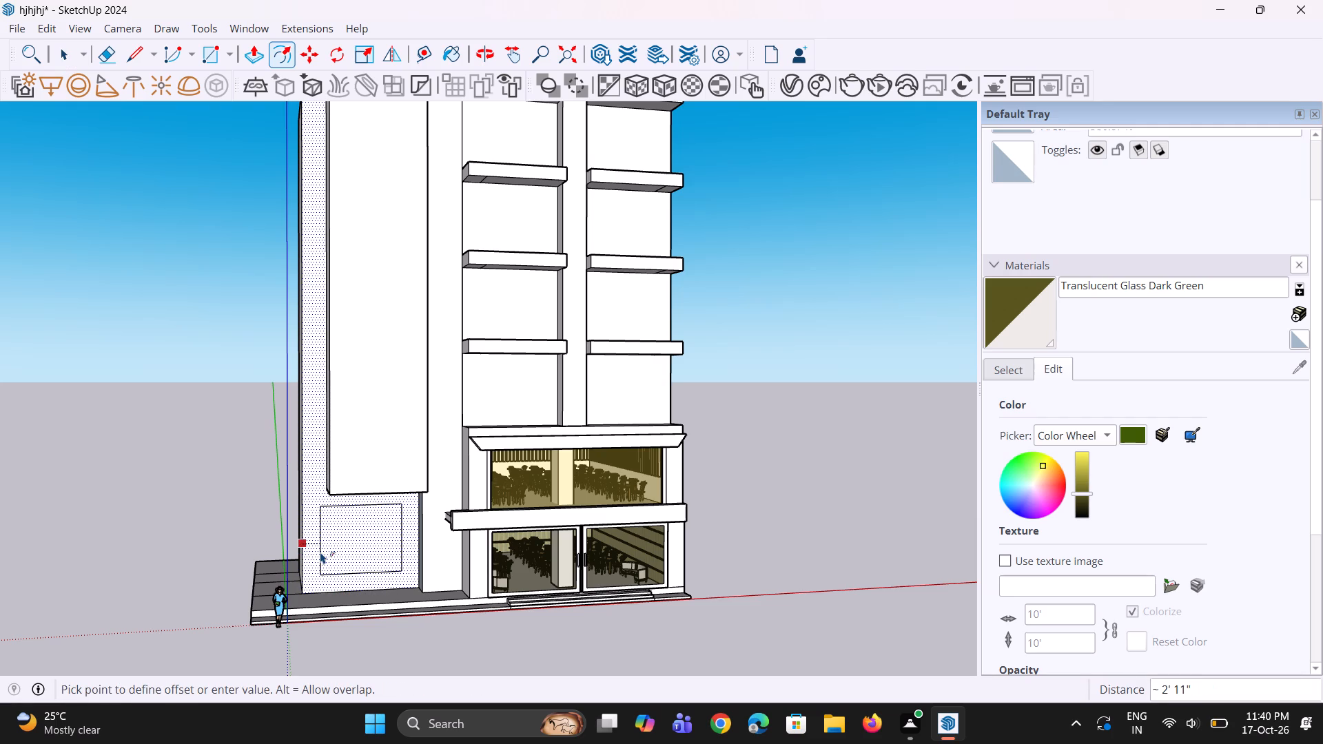
pyautogui.click(320, 552)
pyautogui.press('space')
pyautogui.click(238, 569)
# Examine the offset rectangular panel and the wall step beside it from several angles.
pyautogui.scroll(6, 373, 551)
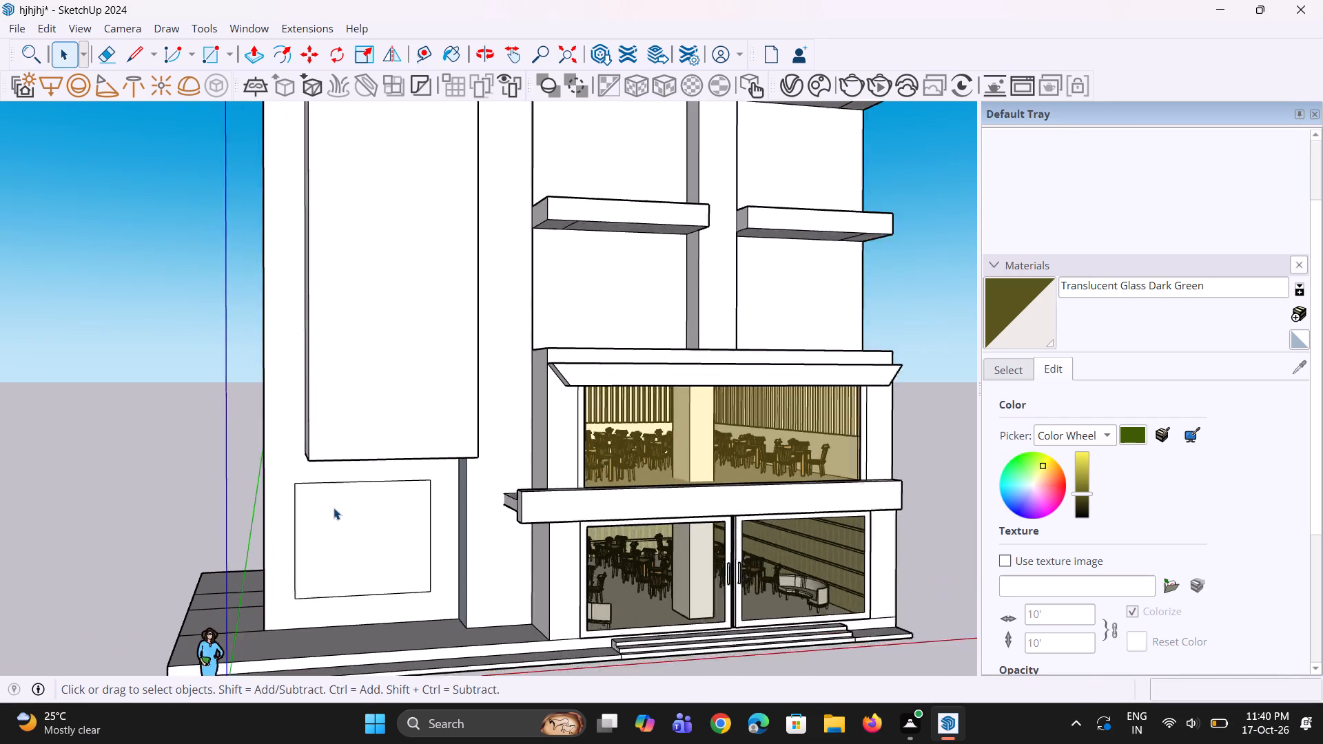
pyautogui.scroll(-4, 360, 574)
pyautogui.moveTo(361, 574); pyautogui.dragTo(360, 574, button='middle')
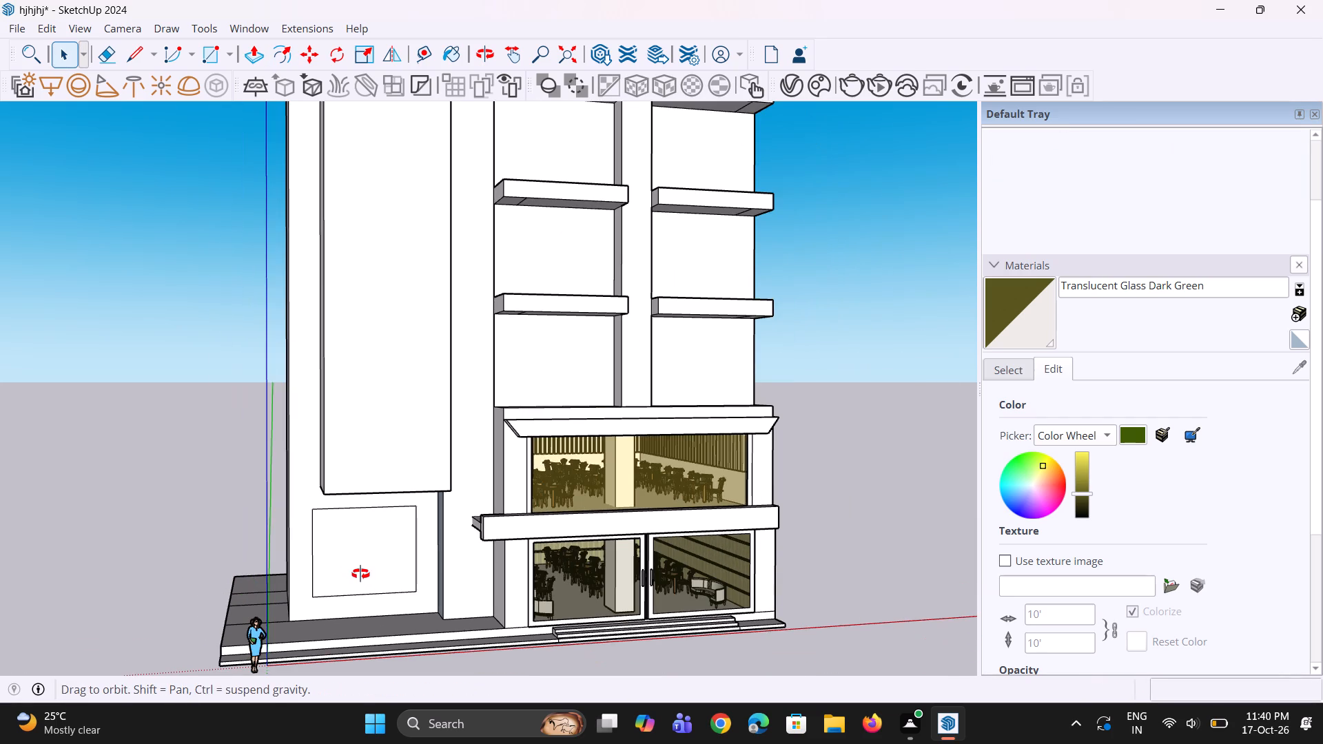
pyautogui.moveTo(360, 574); pyautogui.dragTo(341, 568, button='middle')
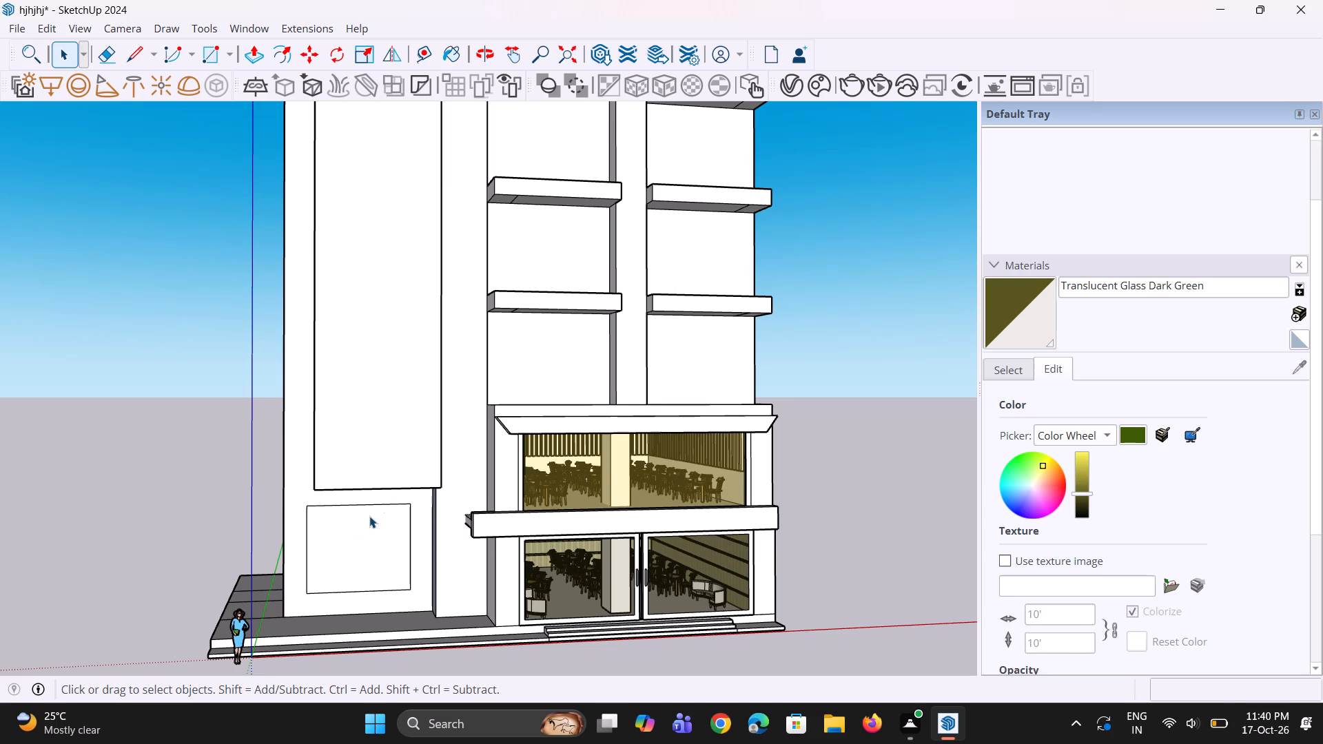
pyautogui.scroll(1, 367, 504)
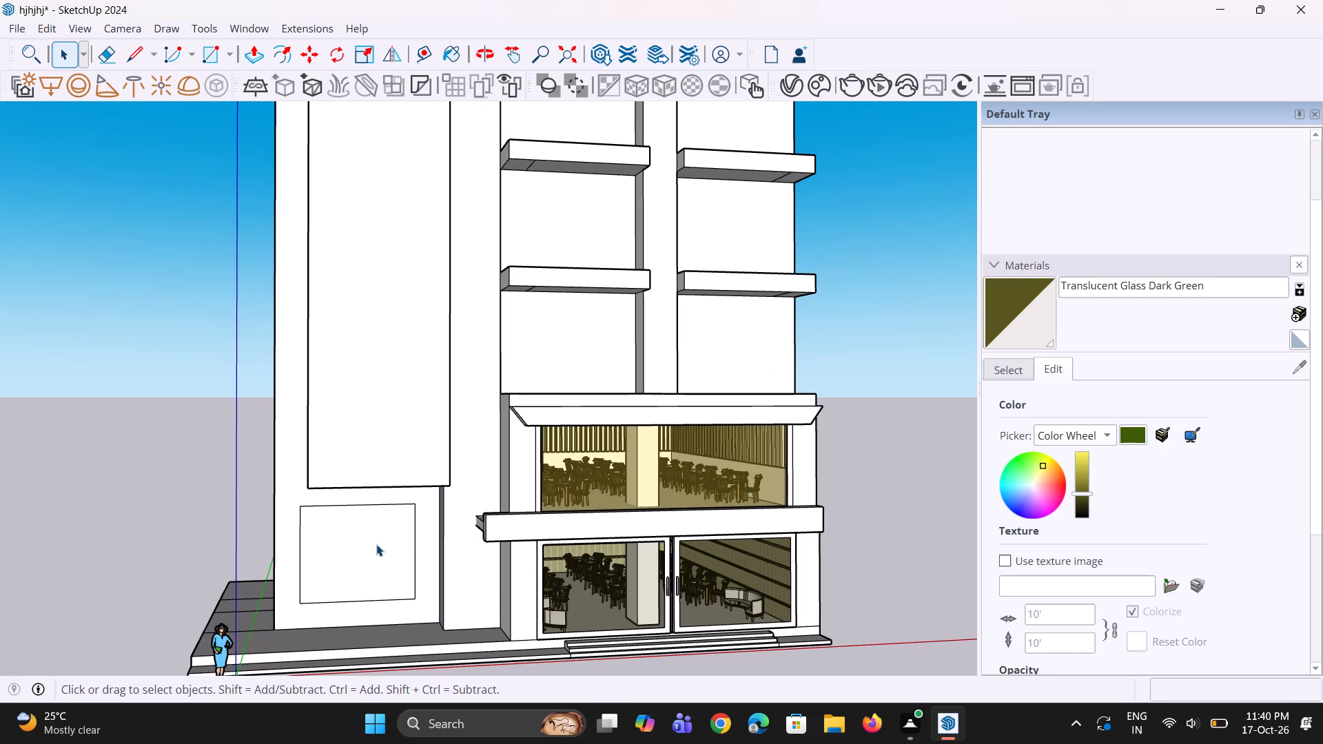
pyautogui.moveTo(382, 533); pyautogui.dragTo(438, 497, button='middle')
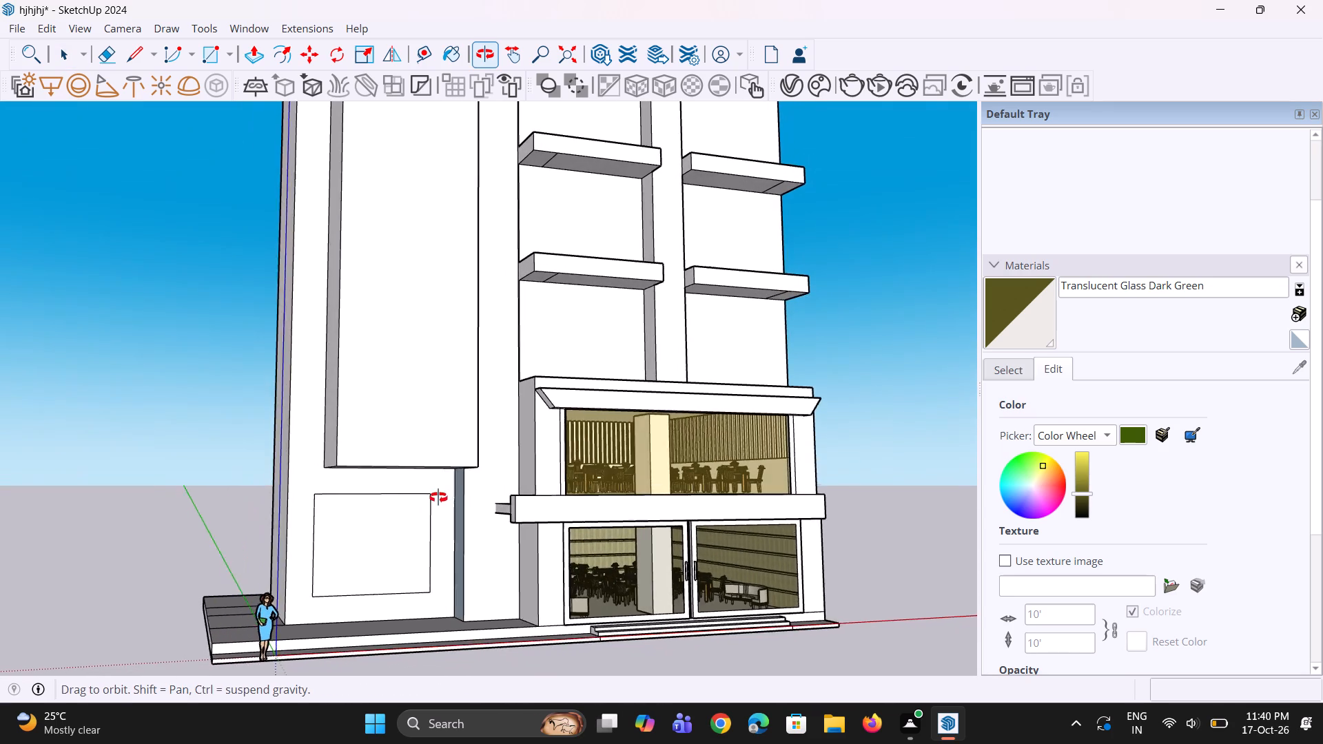
pyautogui.moveTo(438, 497); pyautogui.dragTo(455, 499, button='middle')
pyautogui.scroll(-2, 456, 502)
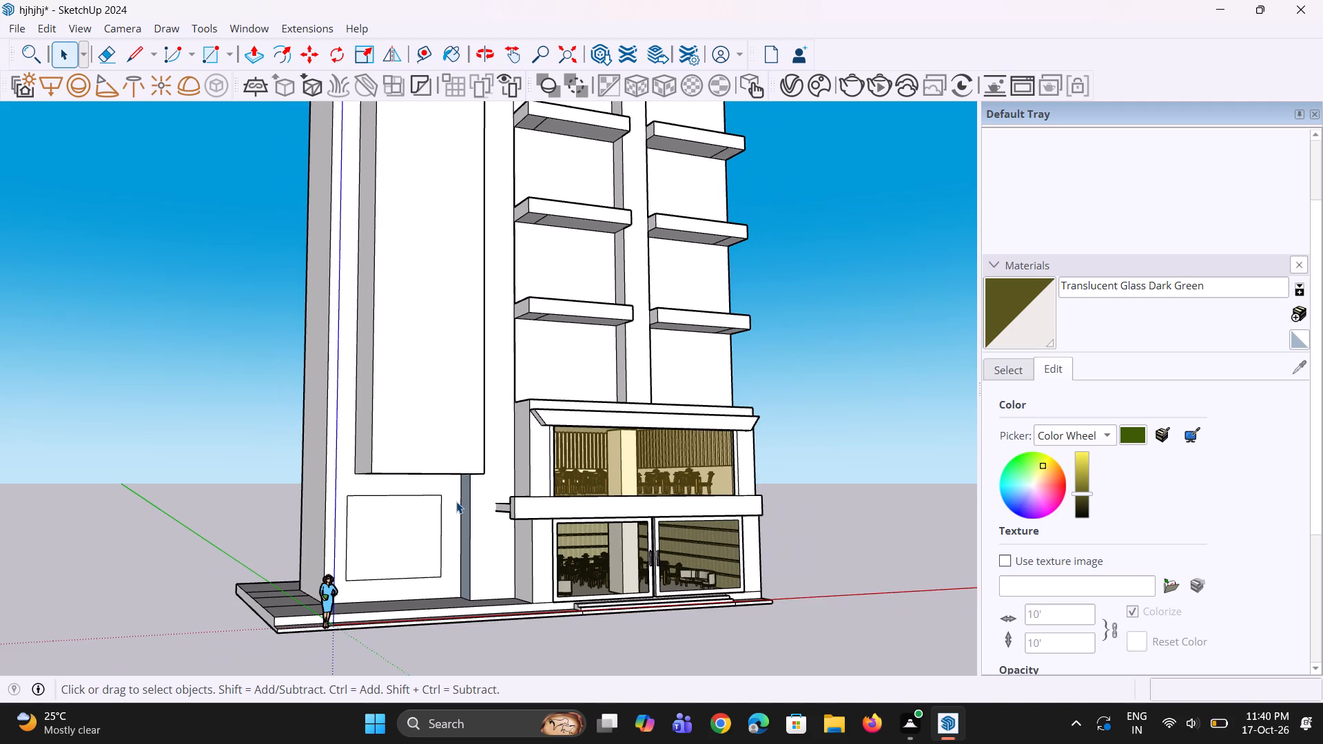
# Pull the end face of the projecting band above the entrance outward 3' 8 15/16" toward the tall block.
pyautogui.moveTo(495, 517); pyautogui.dragTo(535, 512, button='middle')
pyautogui.scroll(3, 535, 512)
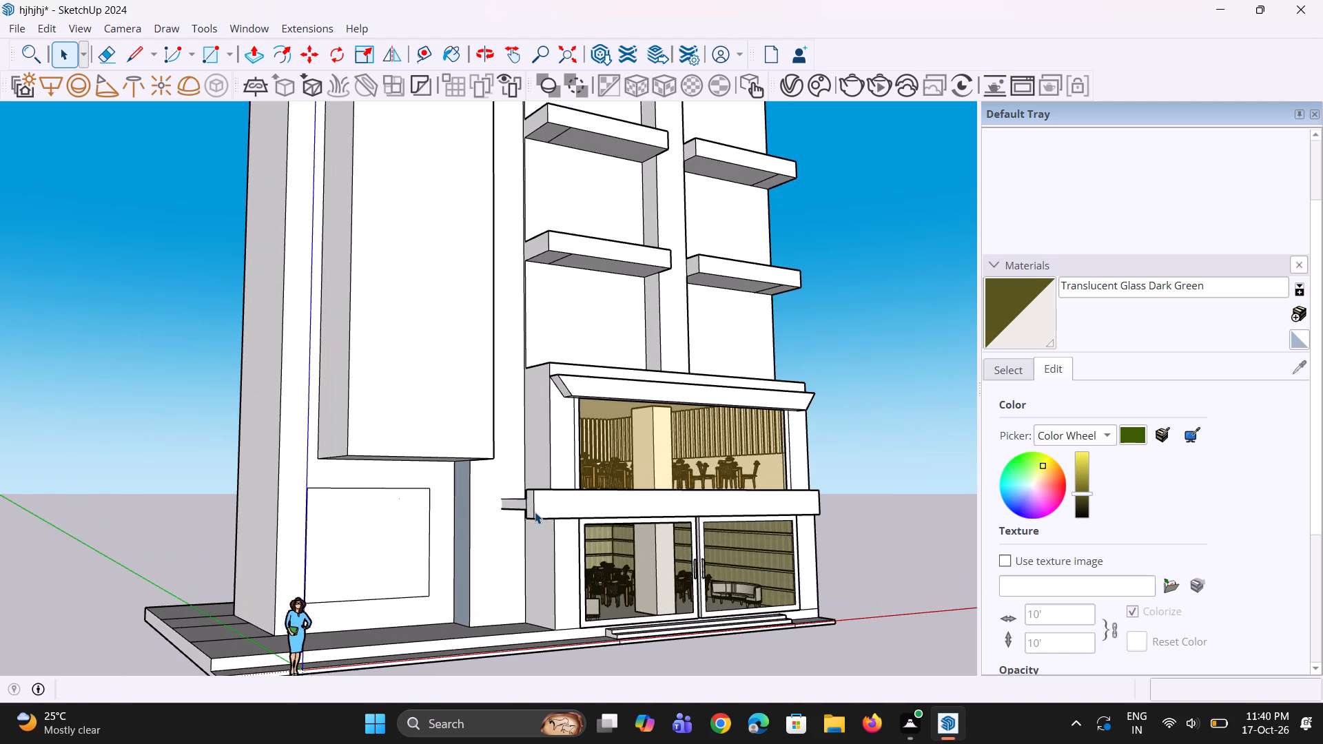
pyautogui.press('p')
pyautogui.click(531, 503)
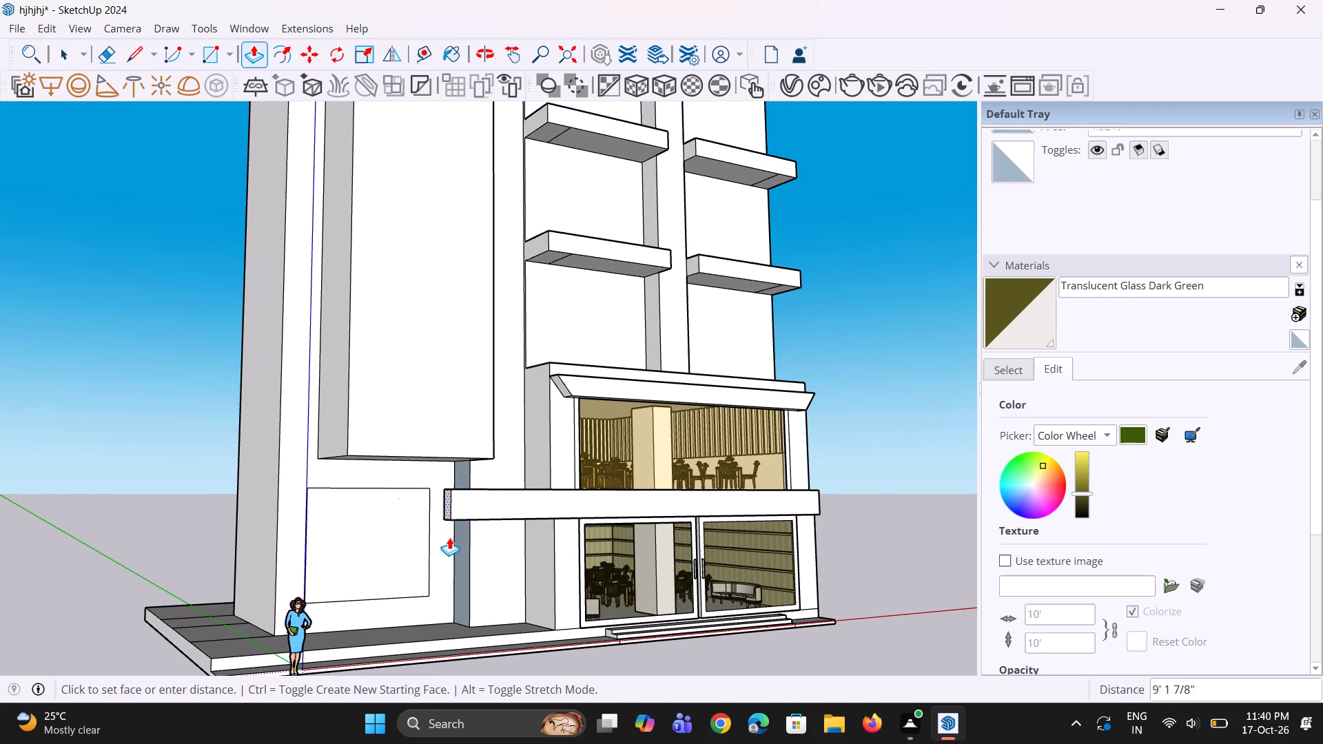
pyautogui.click(460, 548)
# Pull the front wall around the rectangular panel forward 3' 8 1/16", flush with the adjoining wall, leaving the panel recessed.
pyautogui.moveTo(491, 528); pyautogui.dragTo(556, 553, button='middle')
pyautogui.scroll(2, 464, 534)
pyautogui.scroll(-3, 451, 584)
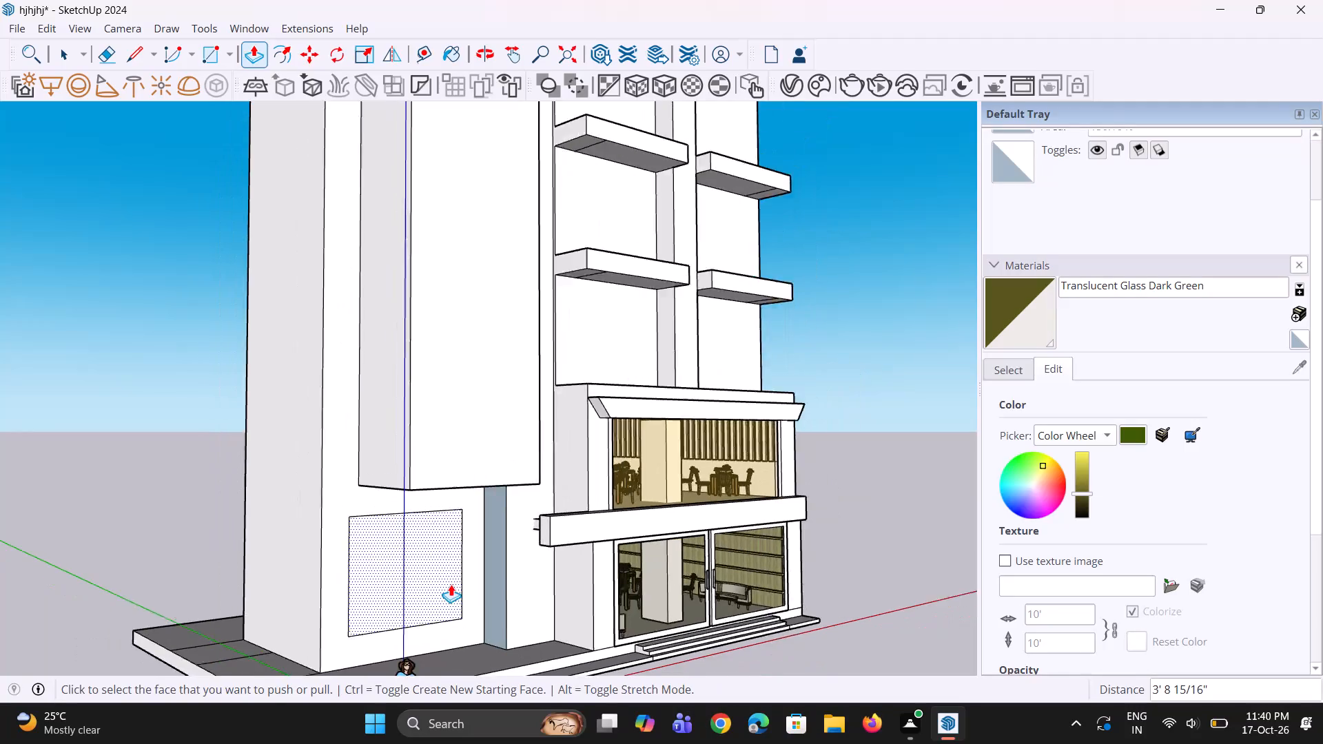
pyautogui.scroll(-1, 451, 584)
pyautogui.moveTo(451, 584); pyautogui.dragTo(483, 592, button='middle')
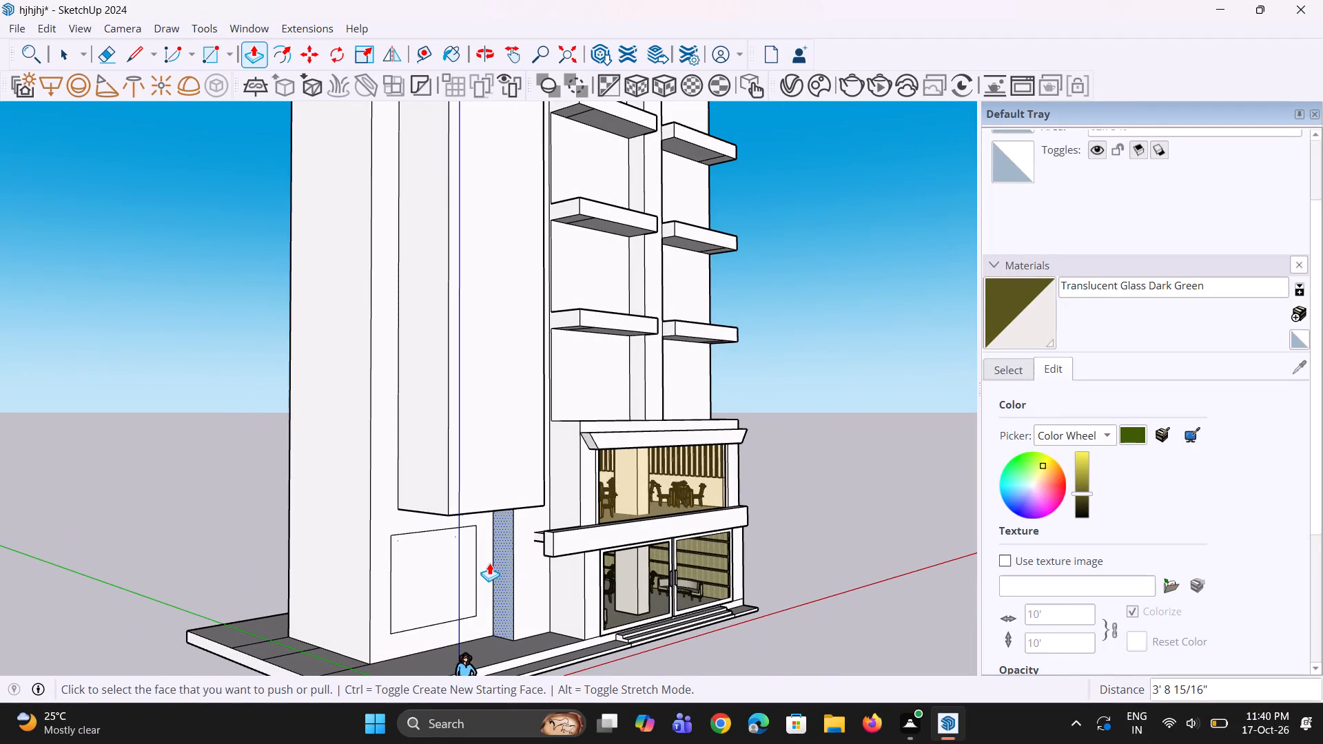
pyautogui.click(489, 561)
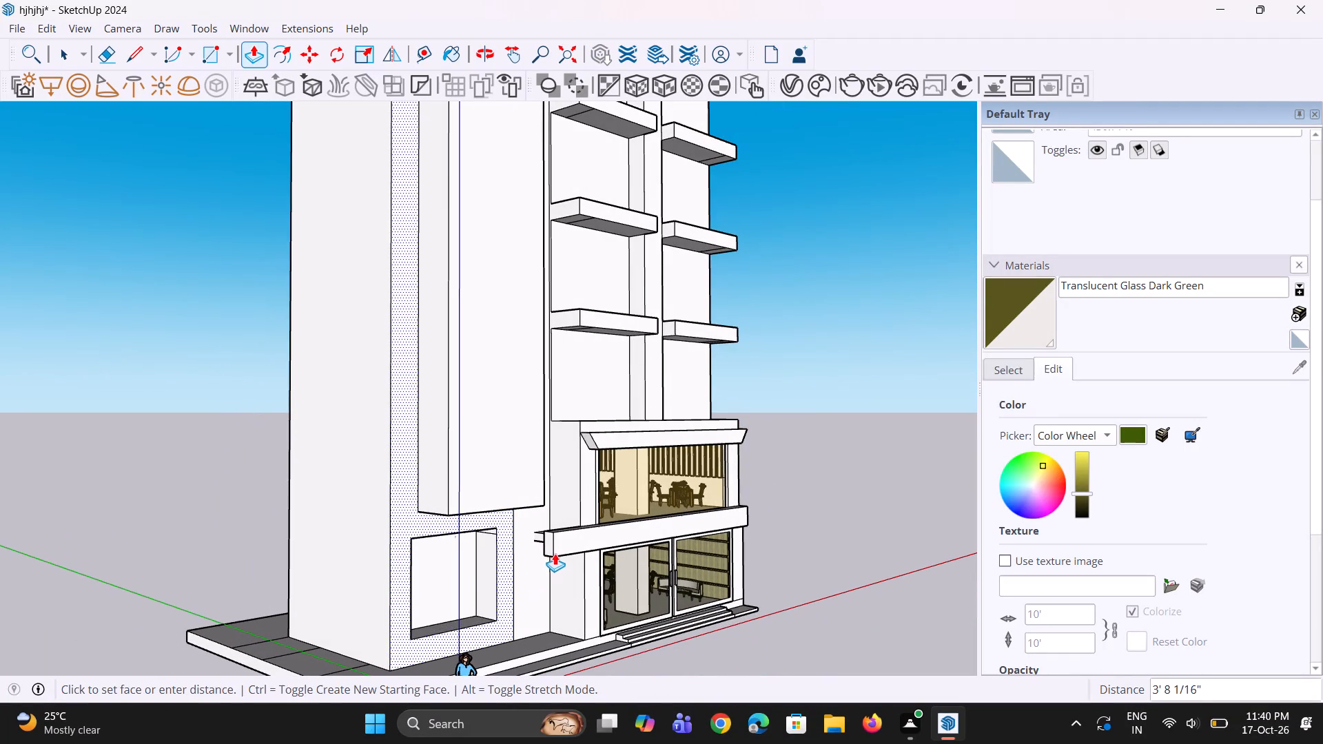
pyautogui.click(555, 544)
# Examine the overall massing with the recessed ground-floor panel and the extended band.
pyautogui.moveTo(509, 592); pyautogui.dragTo(437, 603, button='middle')
pyautogui.scroll(-5, 427, 590)
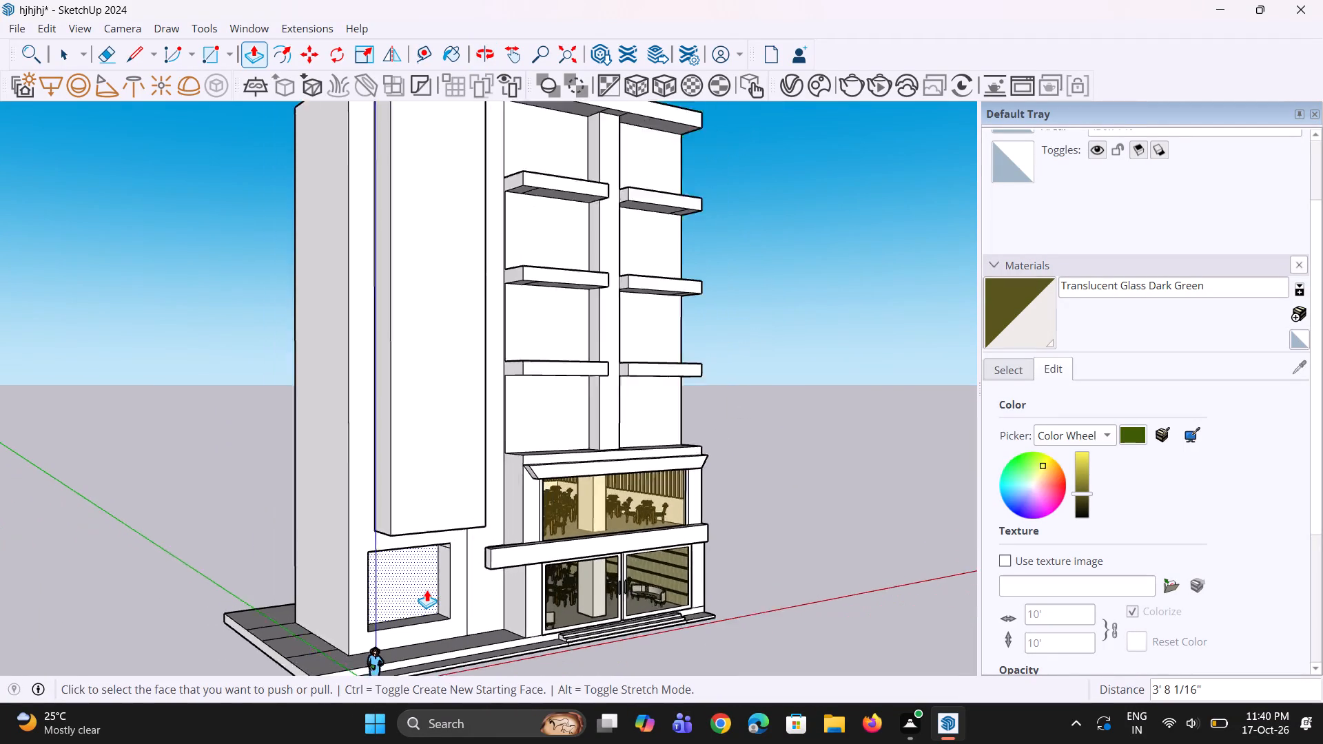
pyautogui.moveTo(418, 591); pyautogui.dragTo(358, 593, button='middle')
pyautogui.press('space')
pyautogui.press('space')
pyautogui.scroll(-4, 347, 557)
pyautogui.moveTo(344, 556); pyautogui.dragTo(329, 555, button='middle')
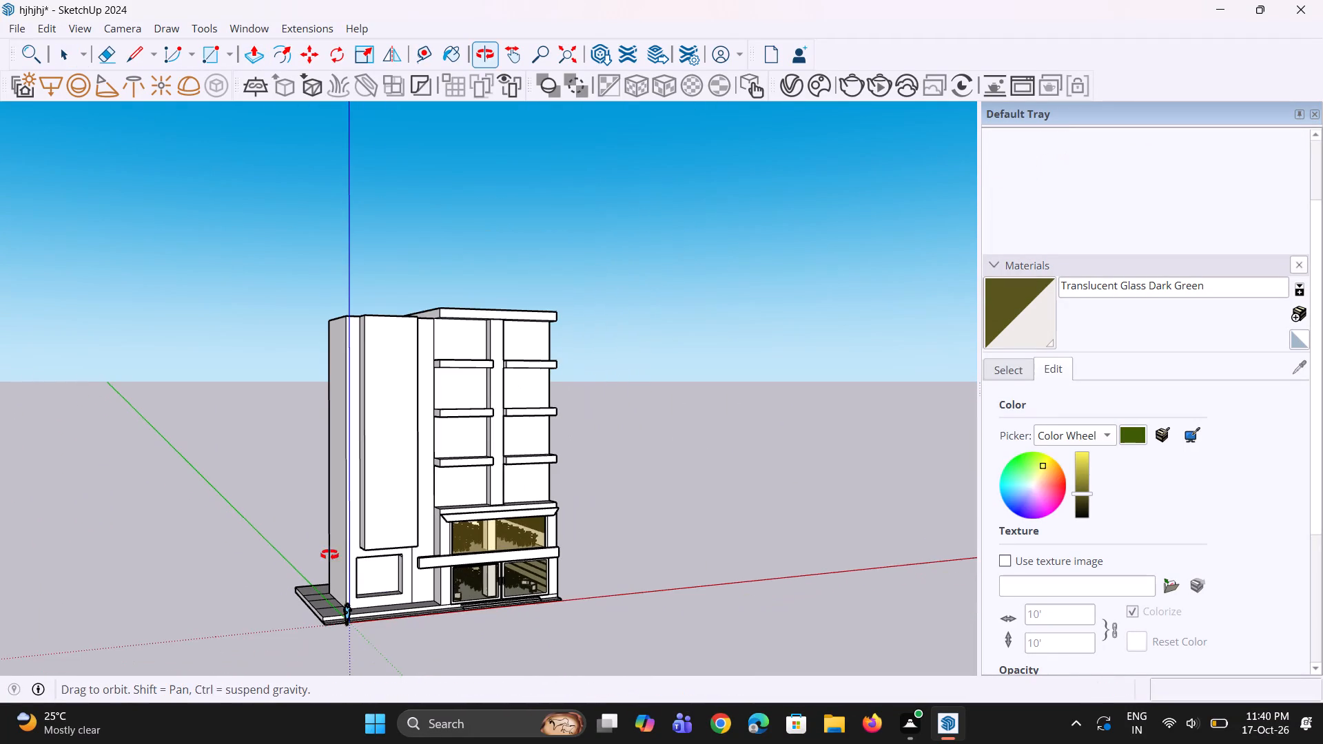
pyautogui.moveTo(329, 555); pyautogui.dragTo(318, 552, button='middle')
# Push the underside of the tall projecting block upward 10' 3 7/16", shortening it above the recessed panel.
pyautogui.scroll(7, 334, 560)
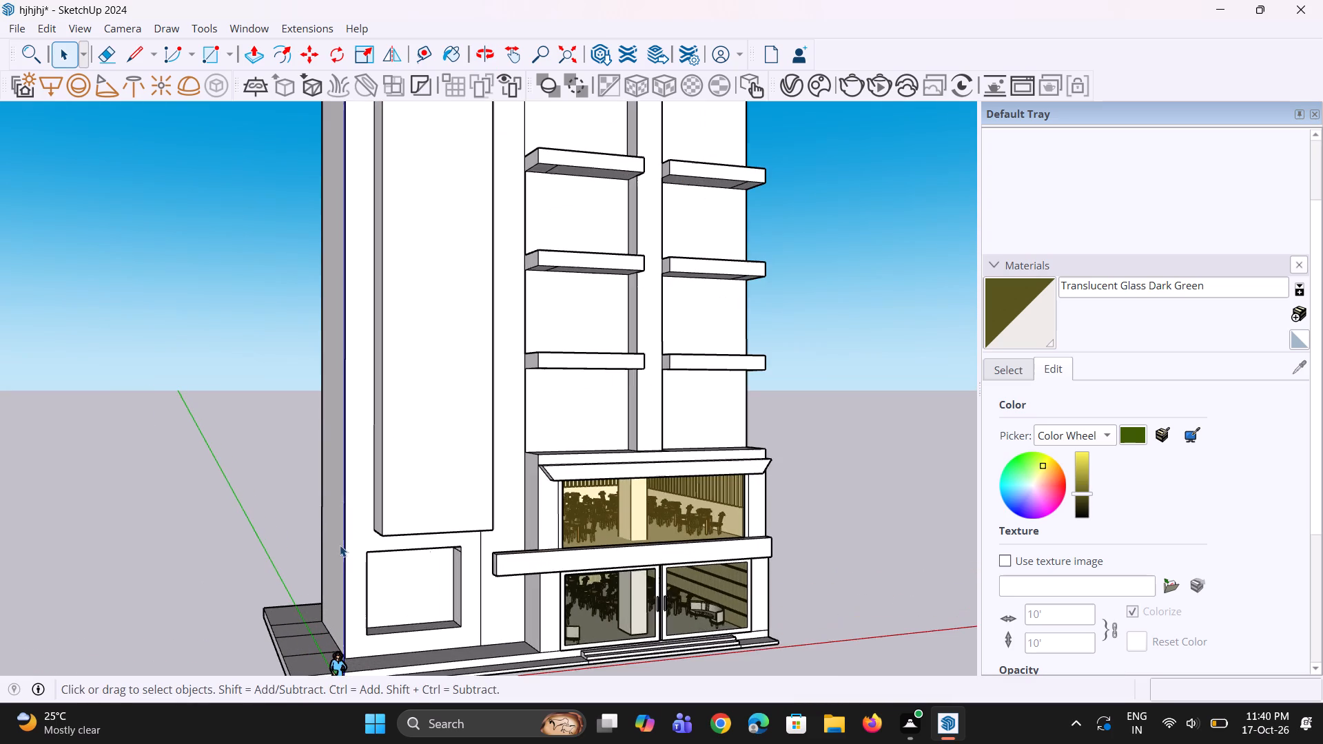
pyautogui.scroll(3, 338, 543)
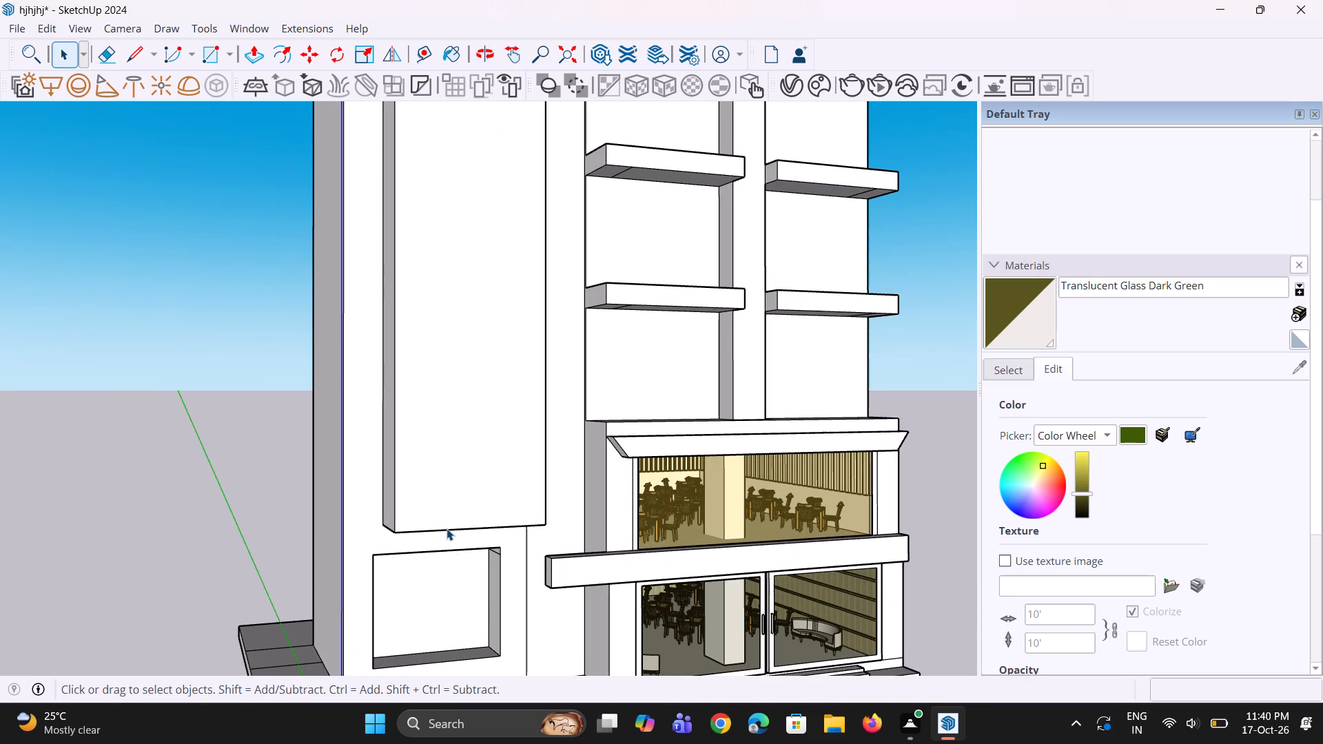
pyautogui.press('p')
pyautogui.moveTo(450, 526); pyautogui.dragTo(474, 420, button='middle')
pyautogui.click(473, 453)
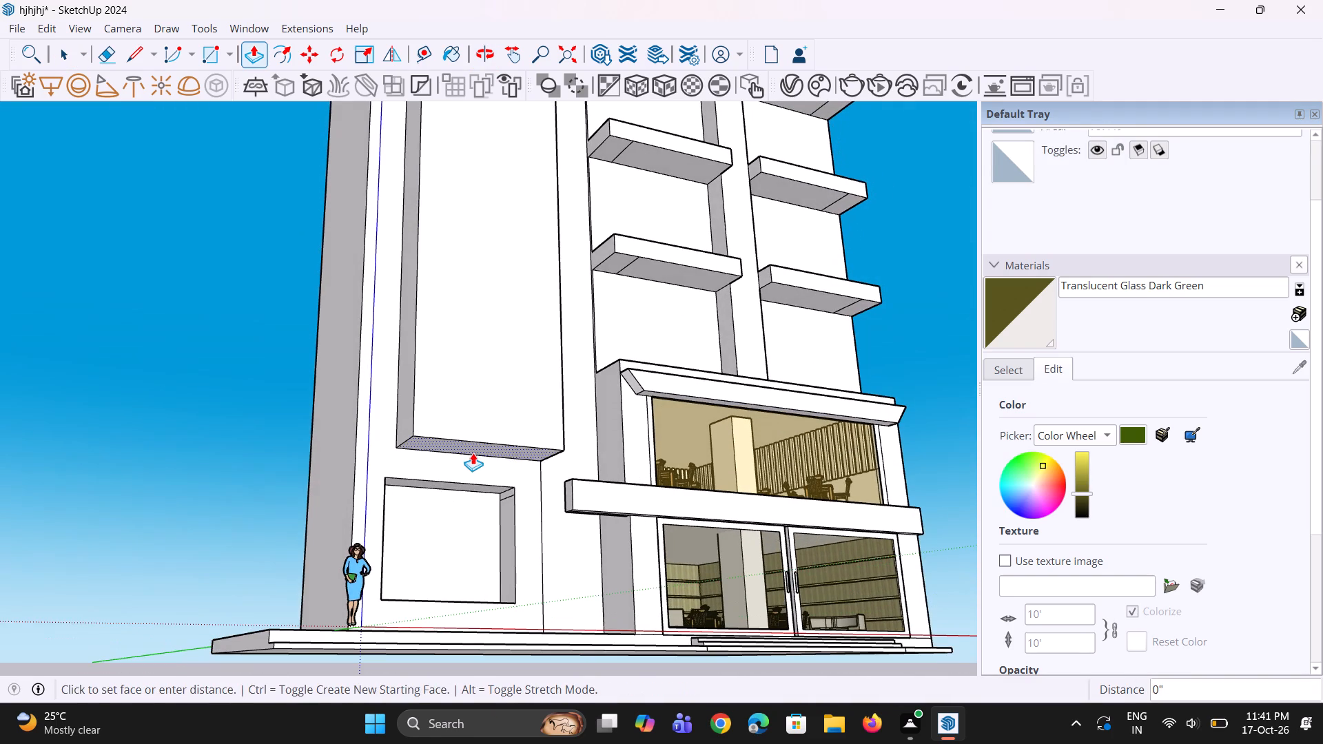
pyautogui.click(491, 353)
# Pull the top inner face of the ground-floor recess down 3' 6 11/16" to reduce the opening's height.
pyautogui.moveTo(546, 455); pyautogui.dragTo(538, 548, button='middle')
pyautogui.scroll(3, 452, 518)
pyautogui.scroll(-5, 443, 526)
pyautogui.moveTo(493, 547); pyautogui.dragTo(453, 559, button='middle')
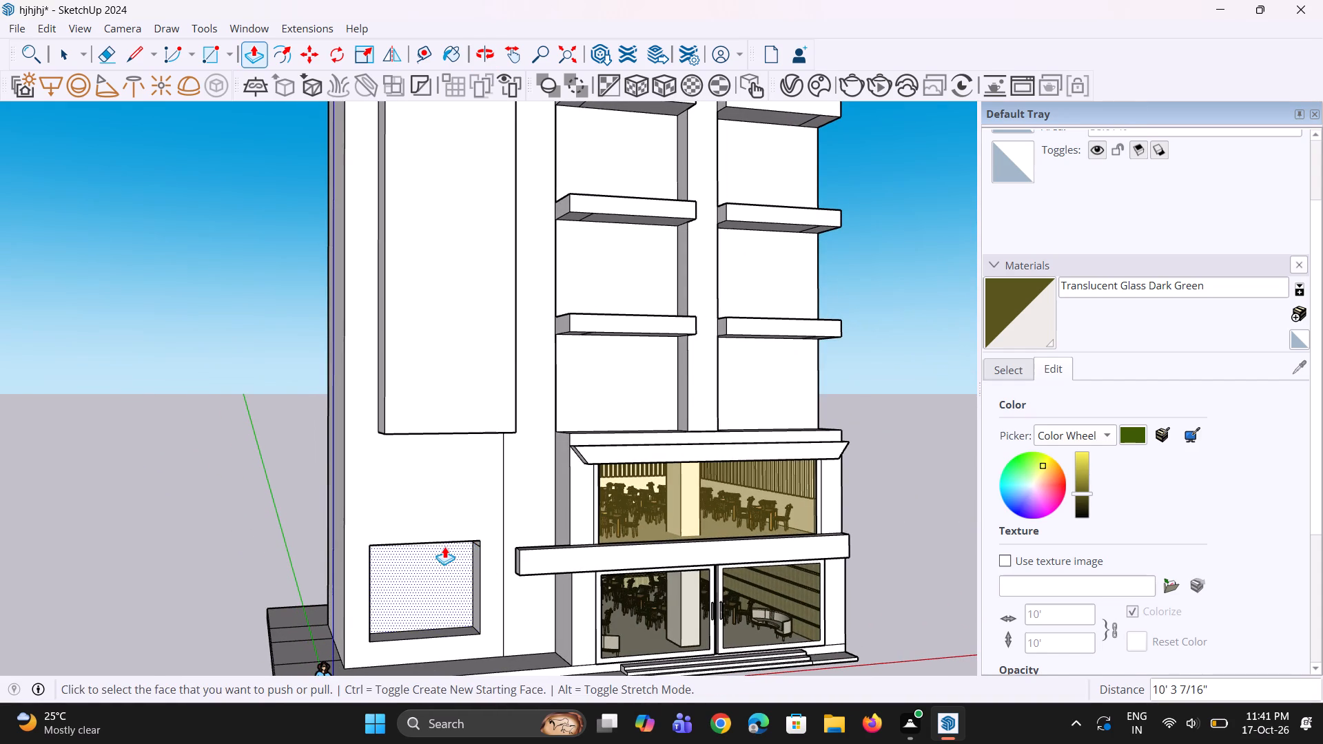
pyautogui.scroll(1, 420, 549)
pyautogui.moveTo(420, 548); pyautogui.dragTo(428, 494, button='middle')
pyautogui.scroll(2, 423, 508)
pyautogui.moveTo(424, 510); pyautogui.dragTo(426, 470, button='middle')
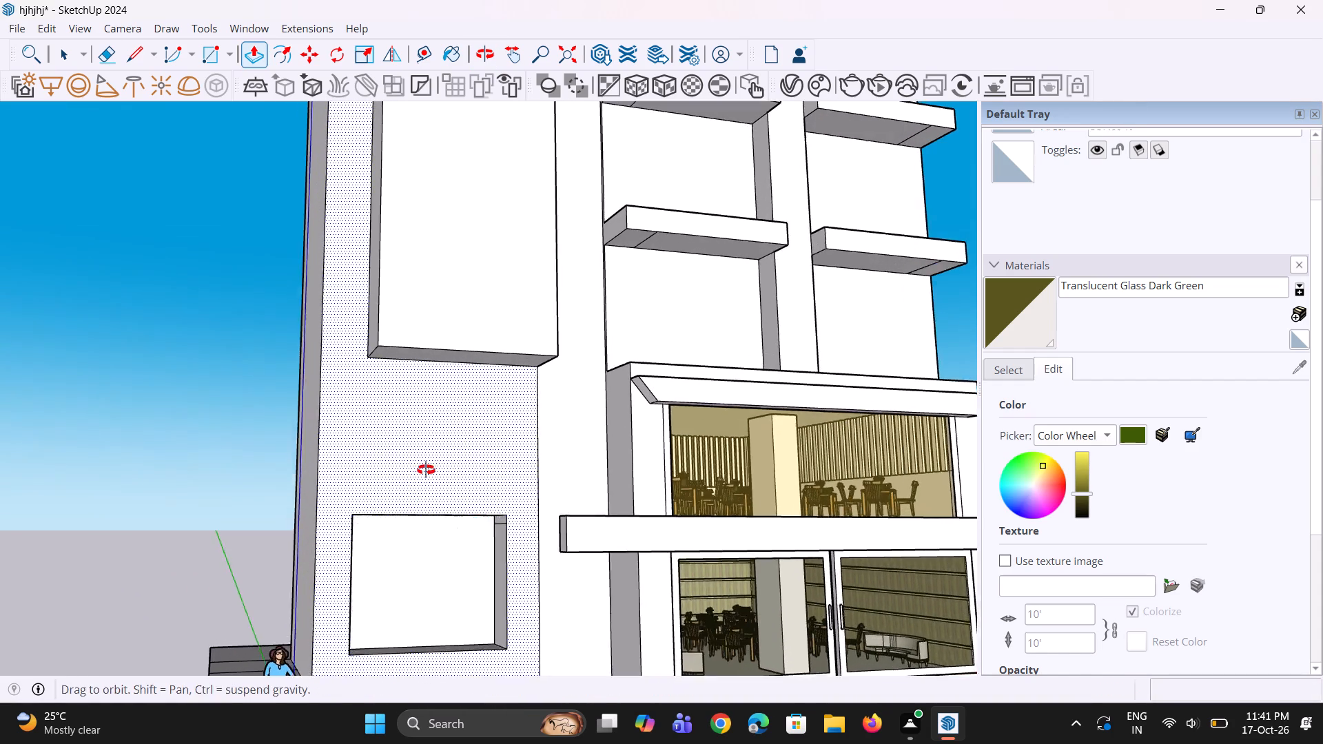
pyautogui.moveTo(426, 470); pyautogui.dragTo(426, 446, button='middle')
pyautogui.click(429, 471)
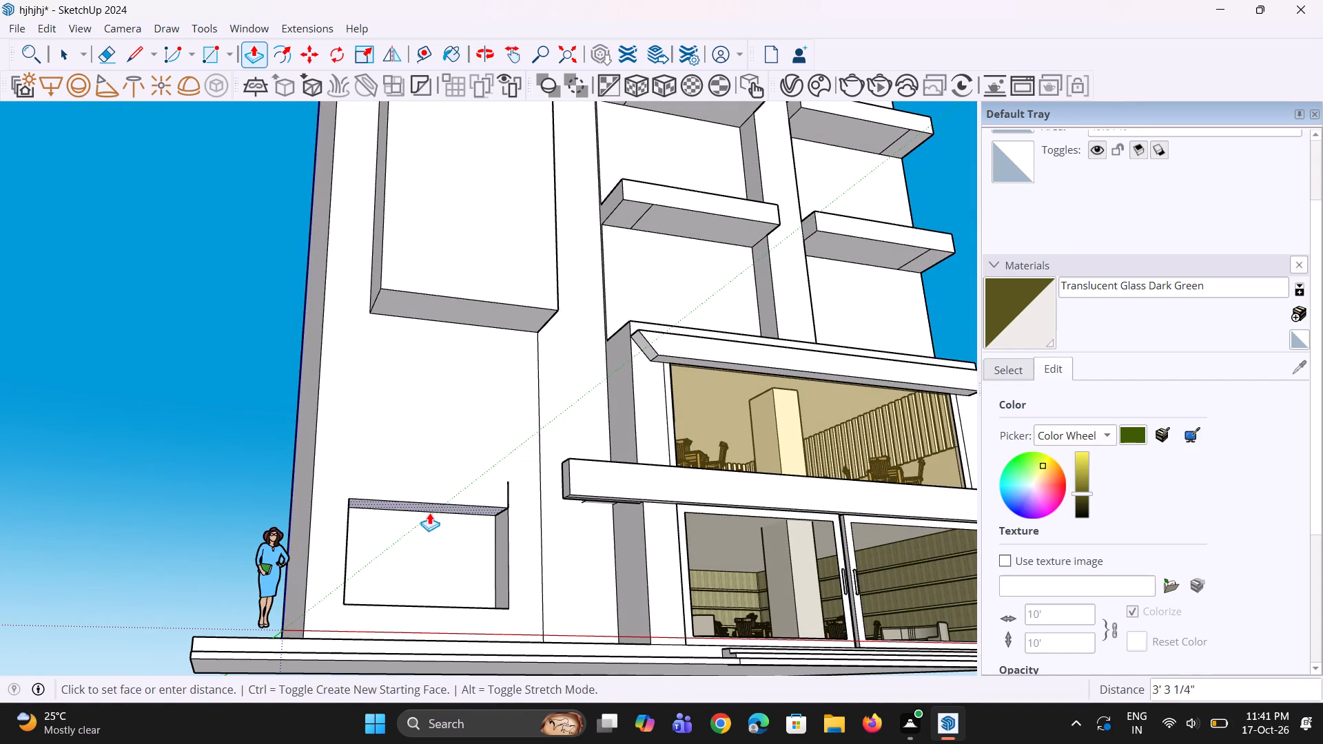
pyautogui.click(429, 513)
# Erase the leftover vertical edge standing above the recess's upper corner on the front wall.
pyautogui.moveTo(548, 519); pyautogui.dragTo(517, 580, button='middle')
pyautogui.scroll(4, 502, 548)
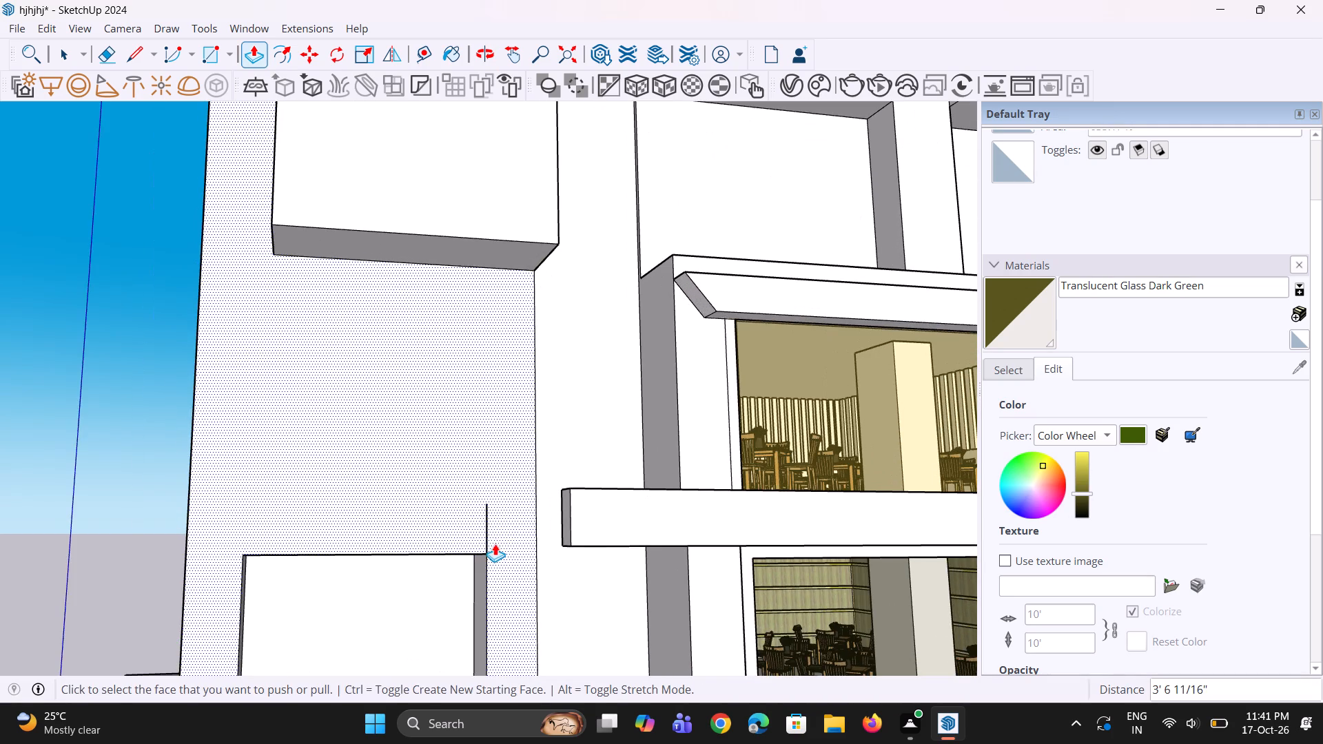
pyautogui.press('e')
pyautogui.click(489, 533)
# Copy the recess's top edge straight up onto the wall, roughly level with the top of the entrance band.
pyautogui.moveTo(489, 533); pyautogui.dragTo(488, 564, button='middle')
pyautogui.scroll(-4, 488, 564)
pyautogui.middleClick(484, 564)
pyautogui.scroll(1, 499, 572)
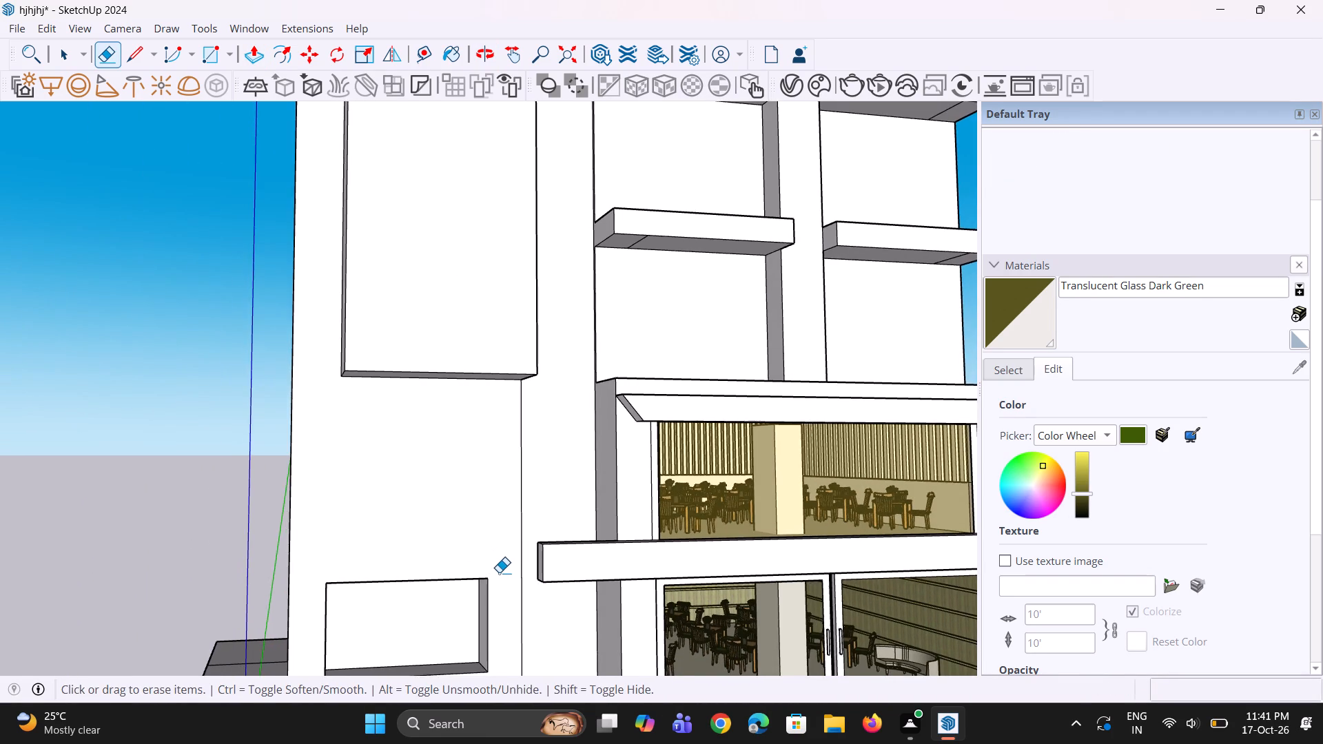
pyautogui.press('l')
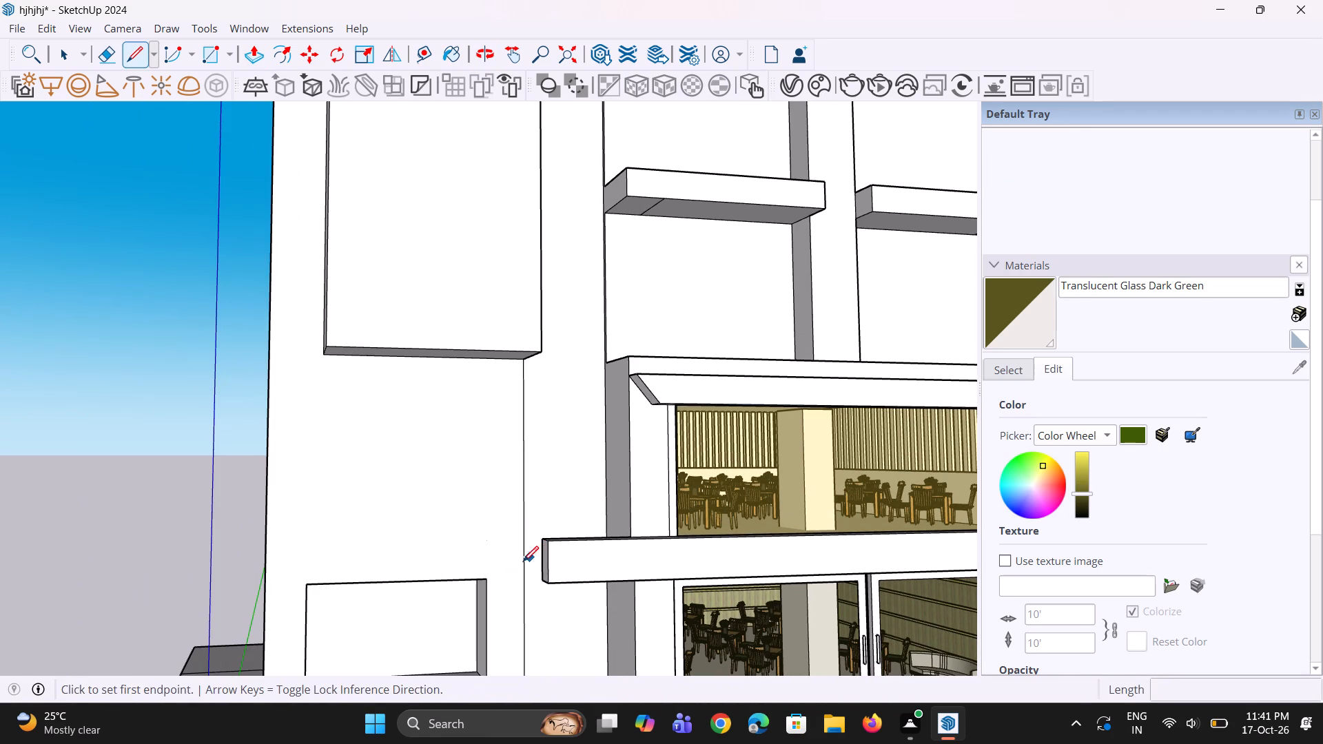
pyautogui.press('space')
pyautogui.click(473, 580)
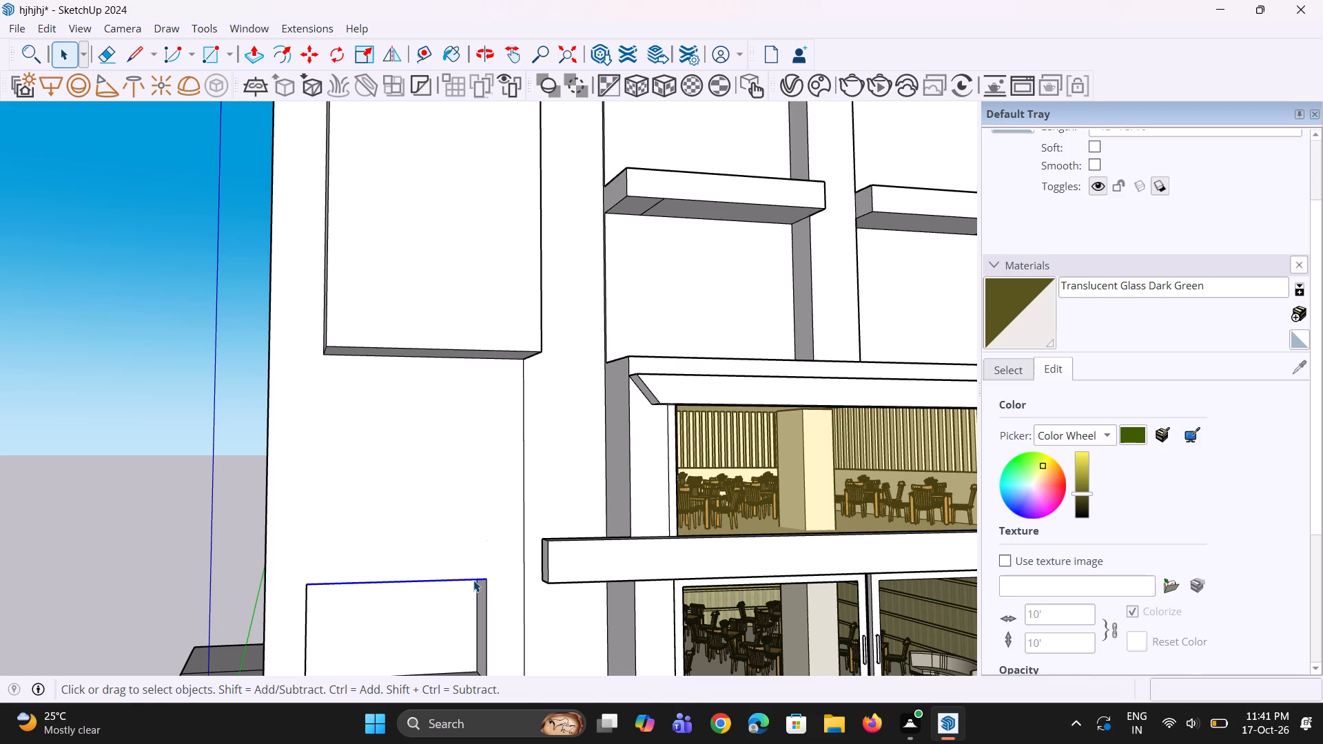
pyautogui.press('m')
pyautogui.click(487, 577)
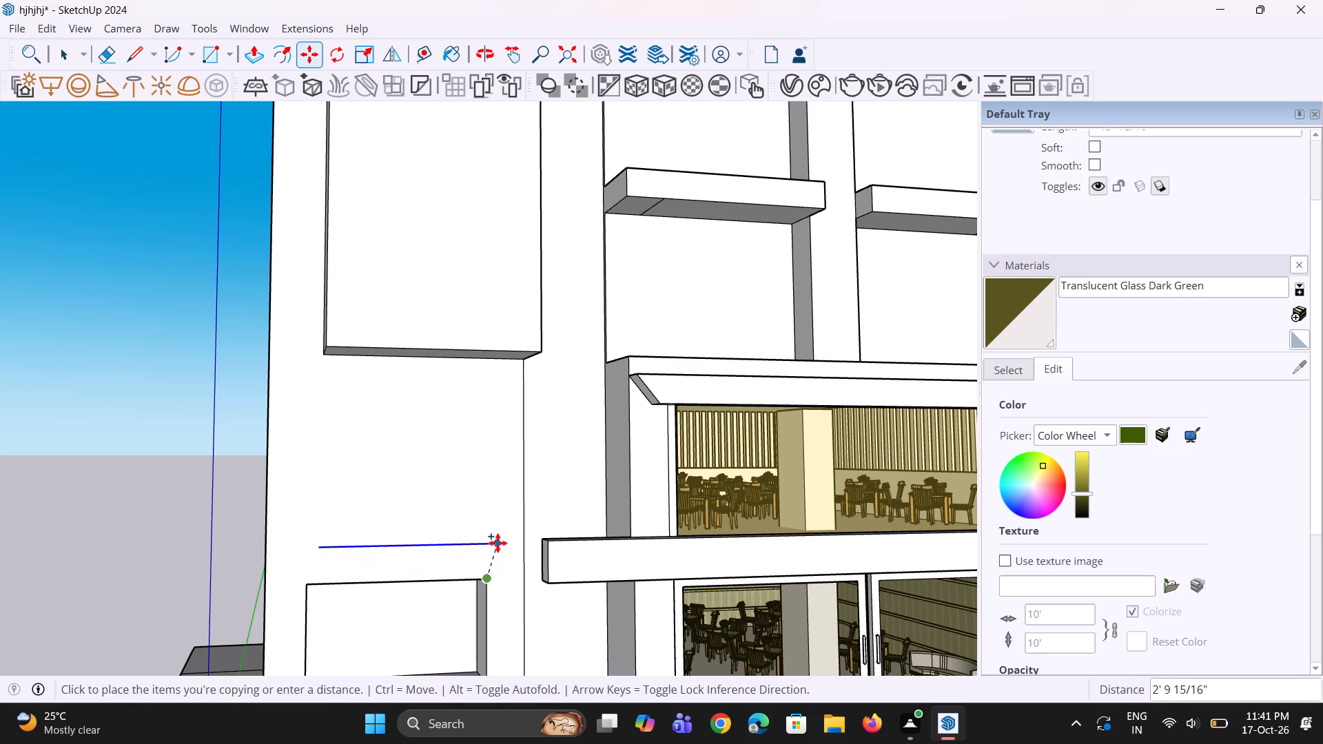
pyautogui.click(492, 536)
pyautogui.press('space')
# Draw lines extending the copied edge to both side edges of the wall, dividing the wall face horizontally above the recess.
pyautogui.scroll(2, 506, 539)
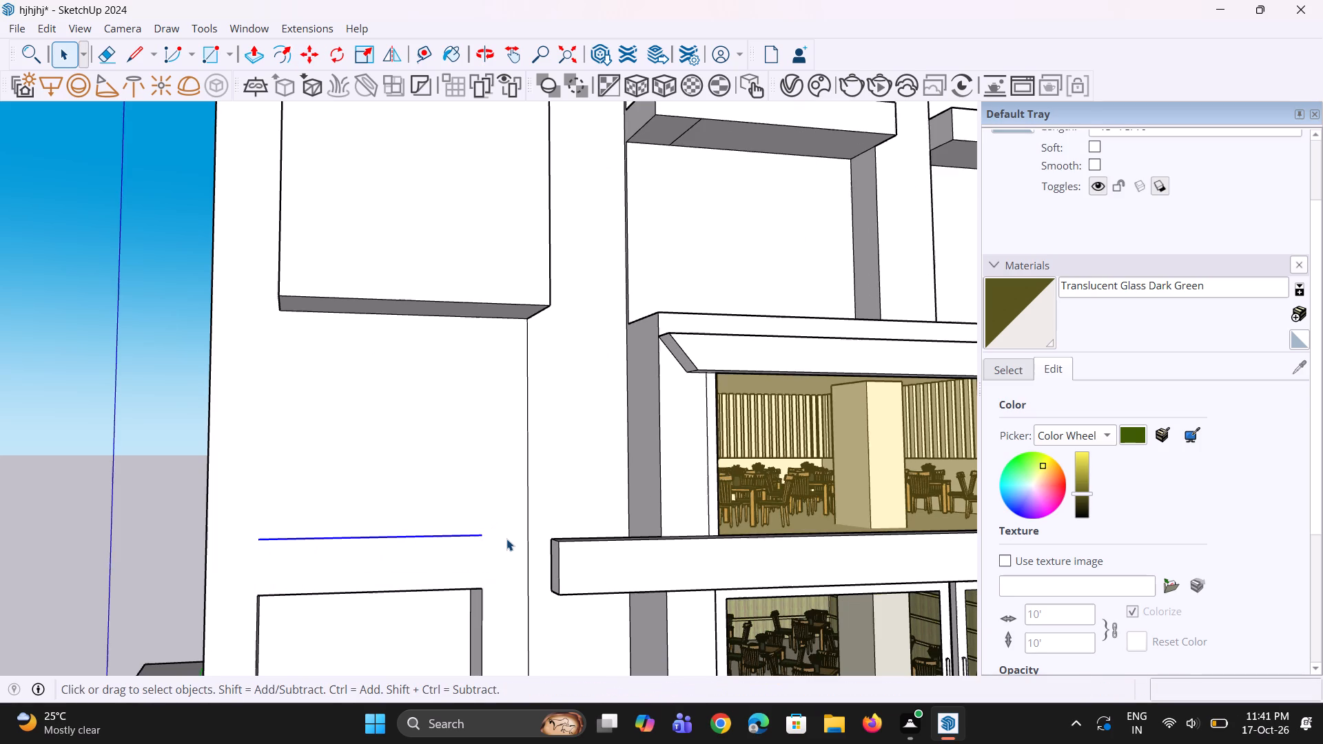
pyautogui.press('l')
pyautogui.scroll(2, 495, 542)
pyautogui.click(479, 535)
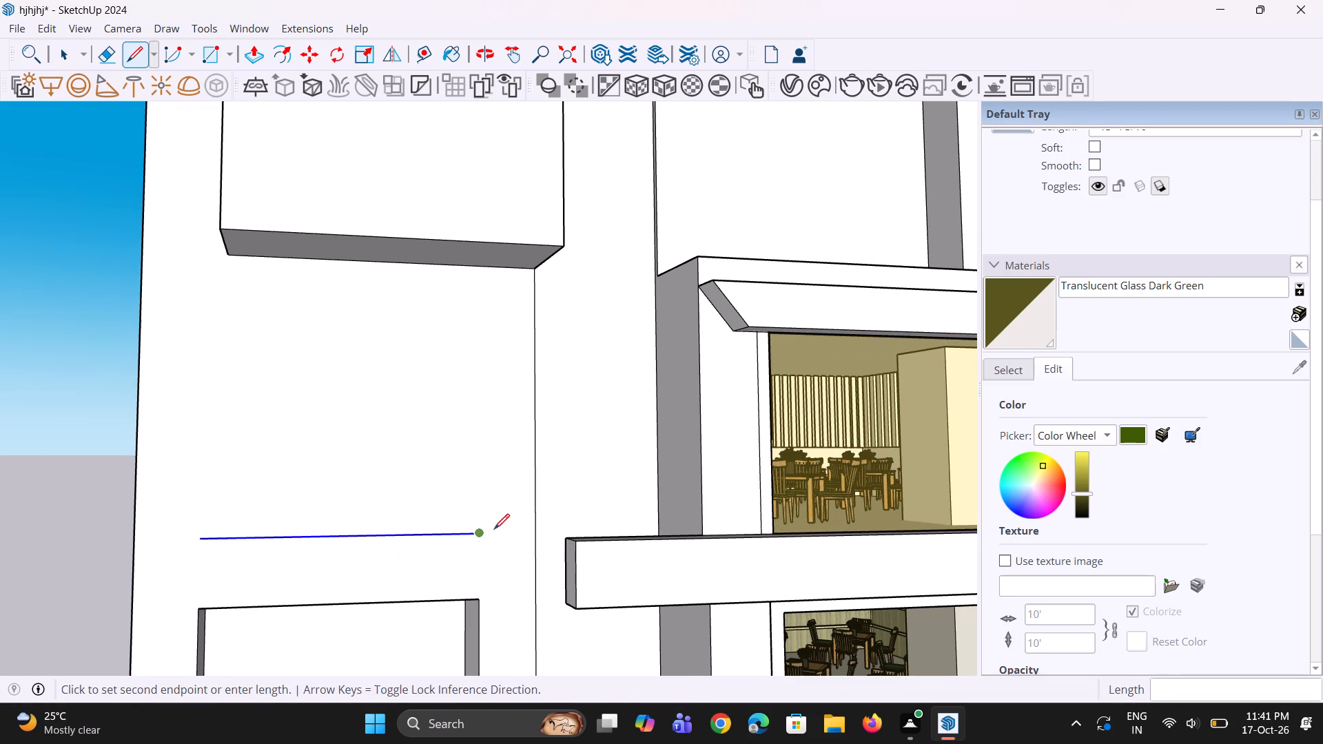
pyautogui.click(532, 530)
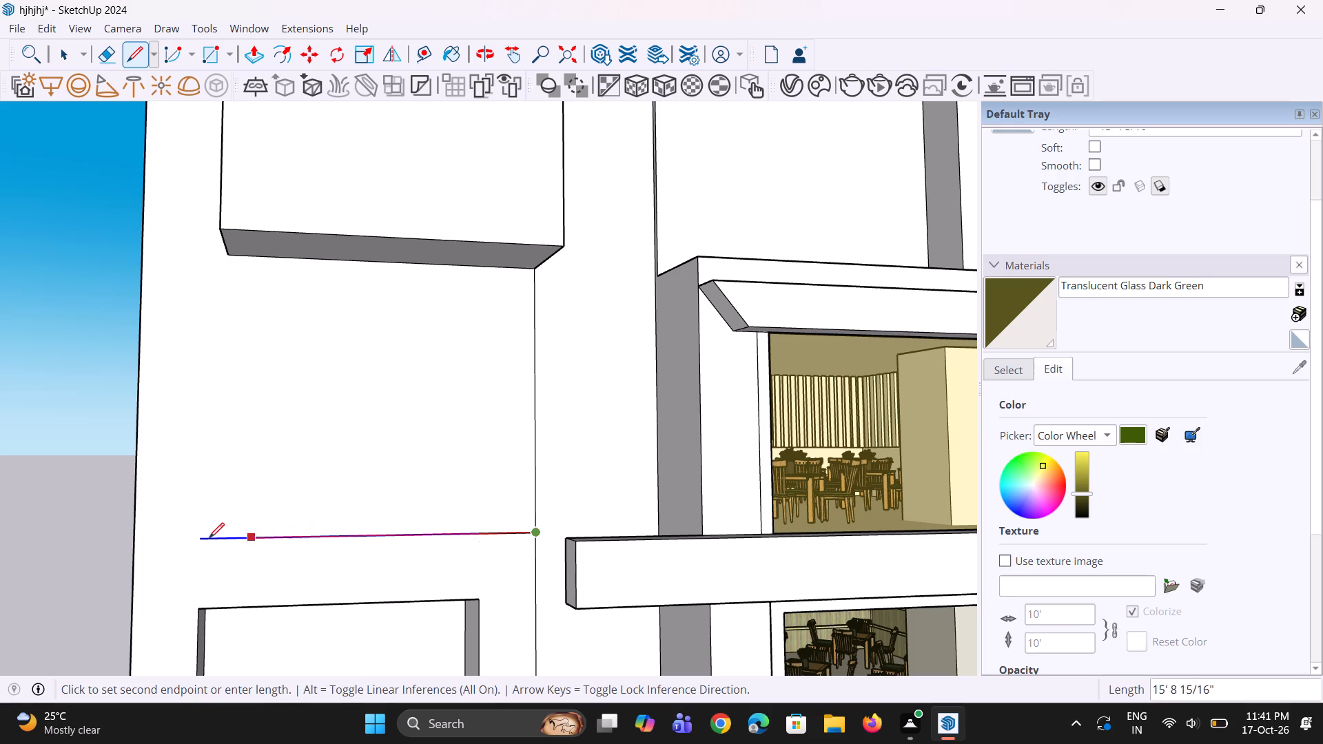
pyautogui.click(201, 540)
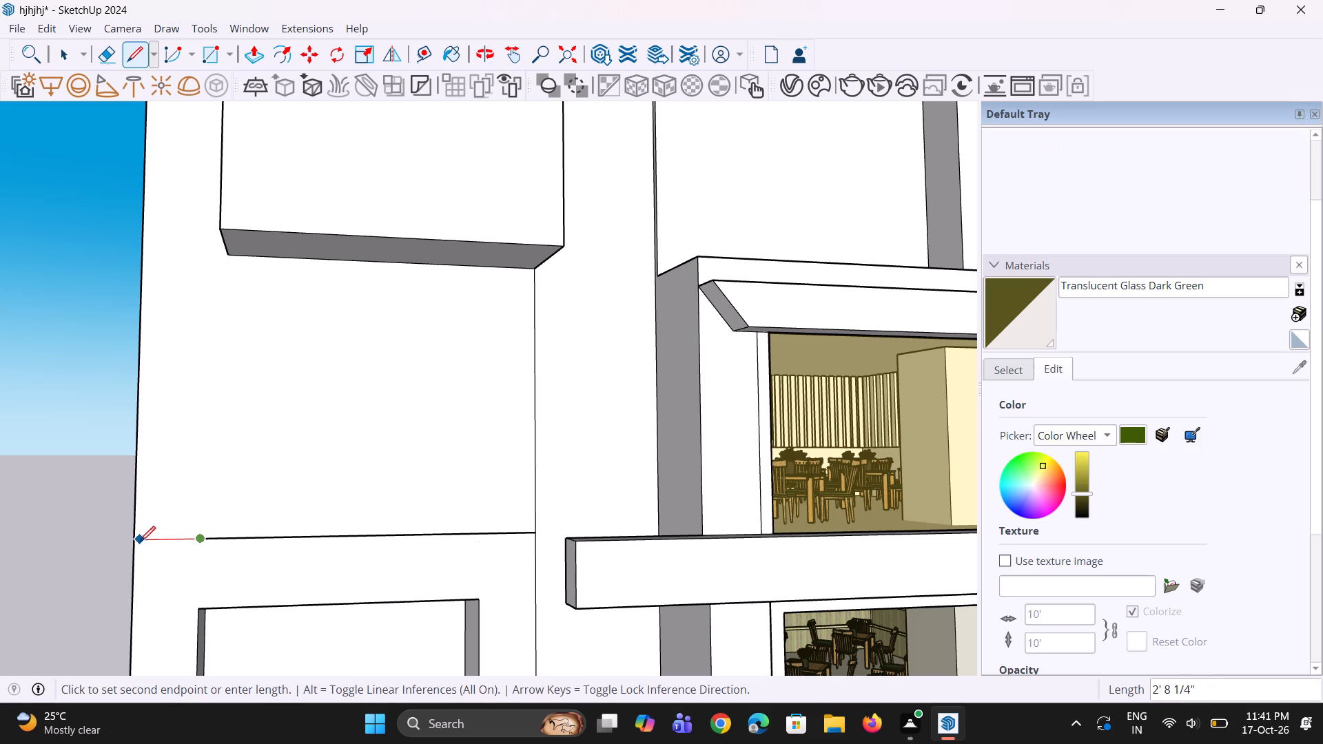
pyautogui.click(136, 541)
pyautogui.scroll(-5, 130, 546)
pyautogui.press('space')
pyautogui.click(85, 579)
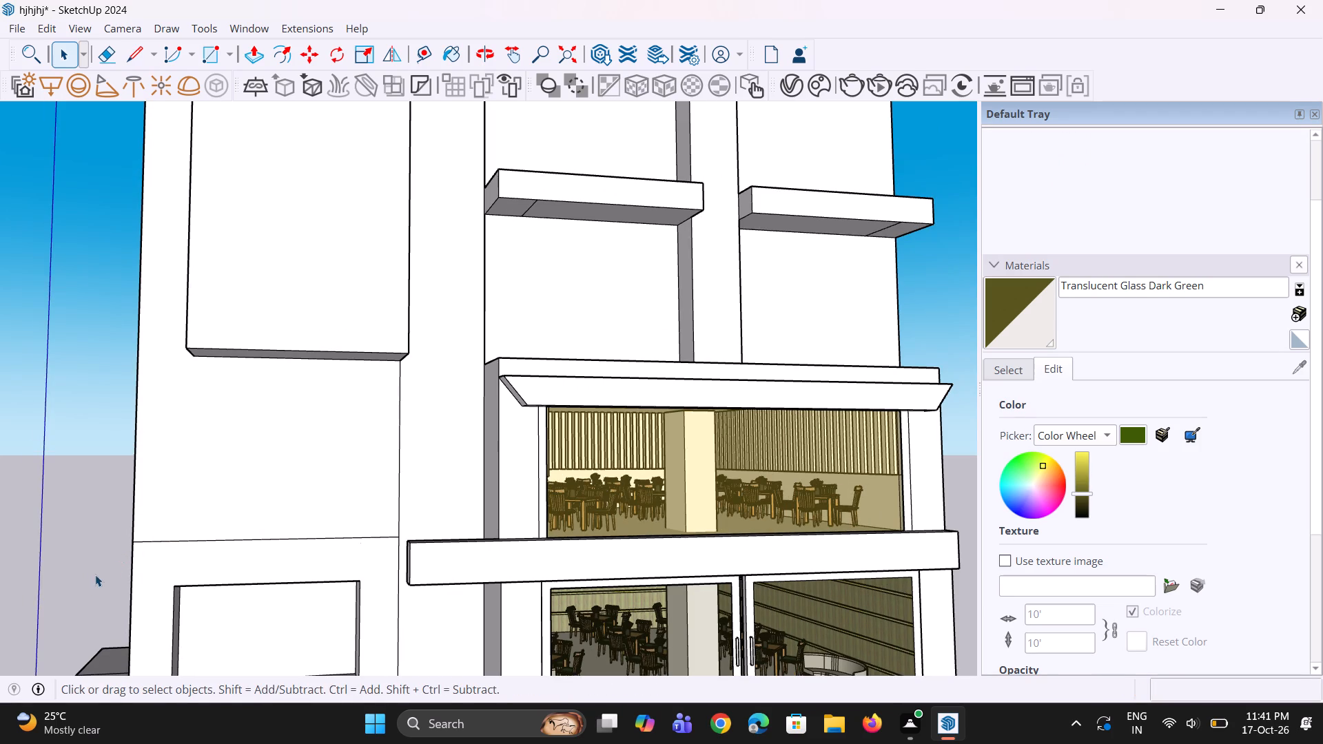
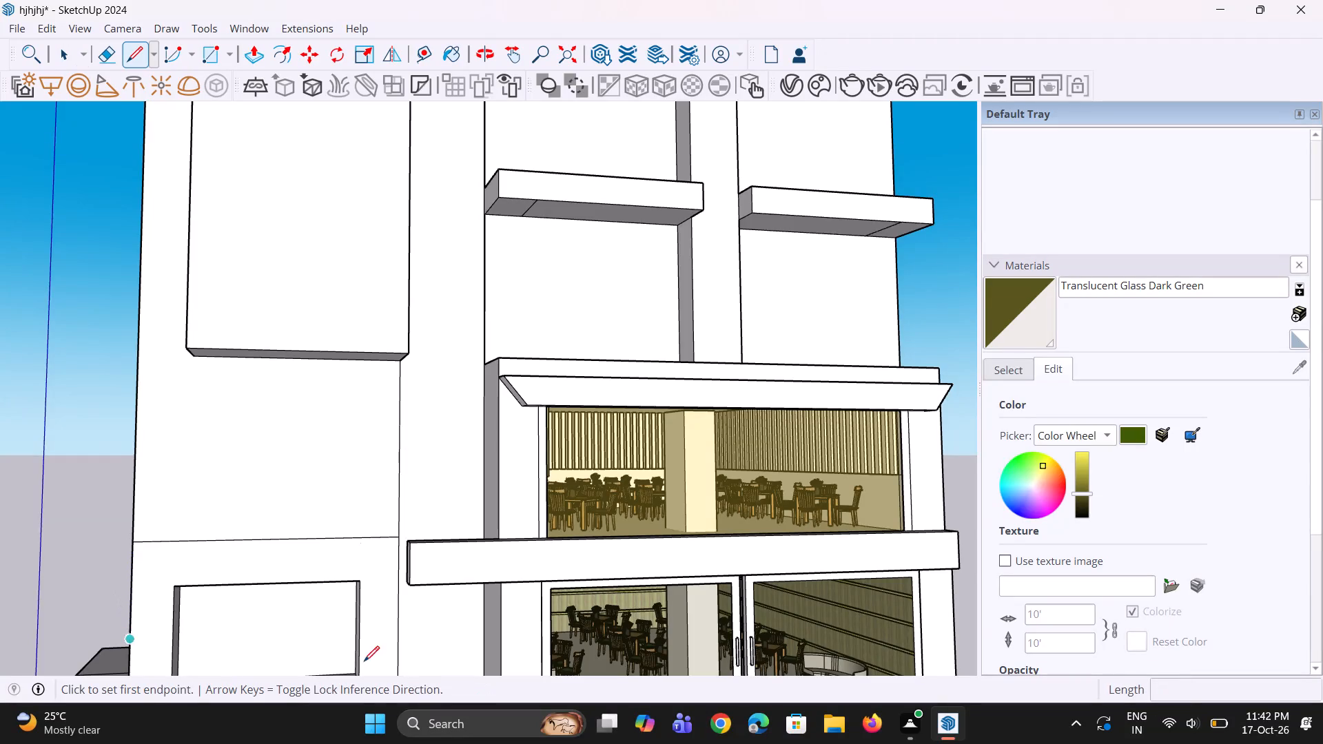
# Draw two lines about 2' 11" long extending the recess's top edge to both side edges of the wall.
pyautogui.scroll(-3, 351, 602)
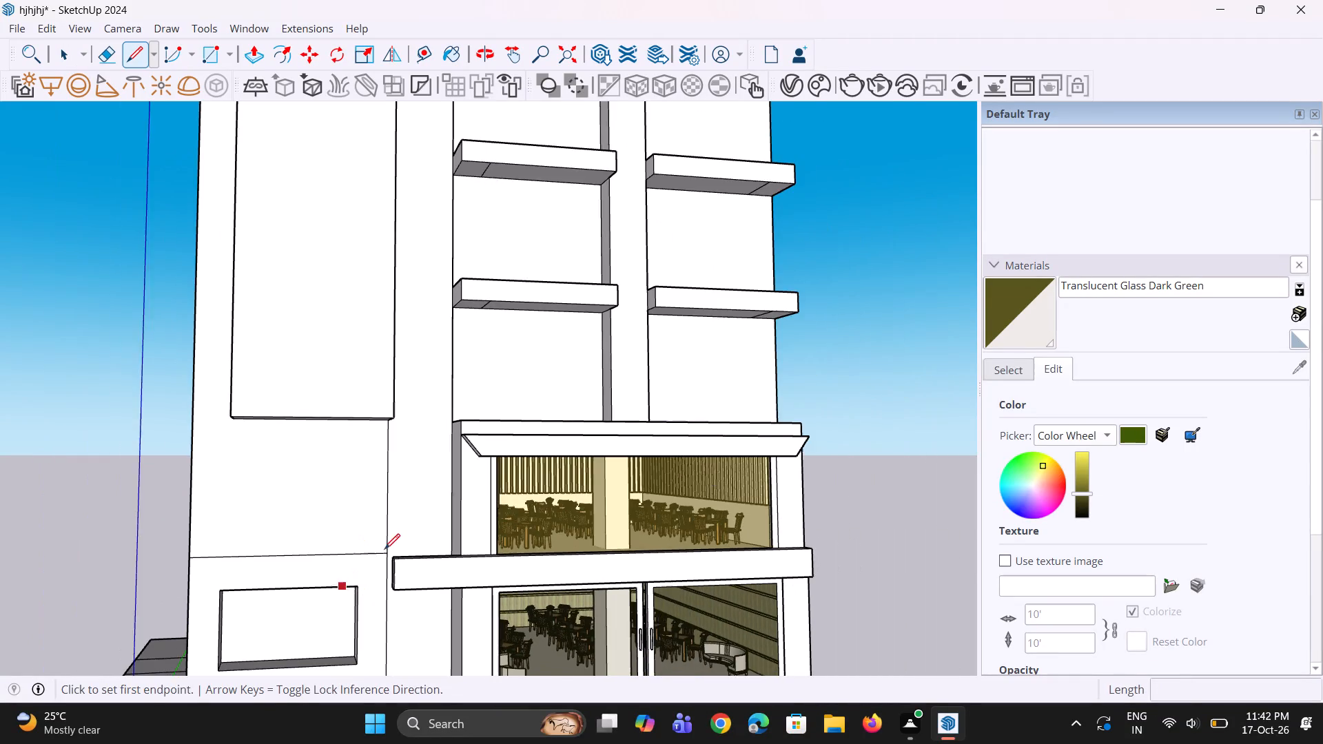
pyautogui.moveTo(405, 549); pyautogui.dragTo(416, 553, button='middle')
pyautogui.scroll(6, 375, 592)
pyautogui.click(351, 595)
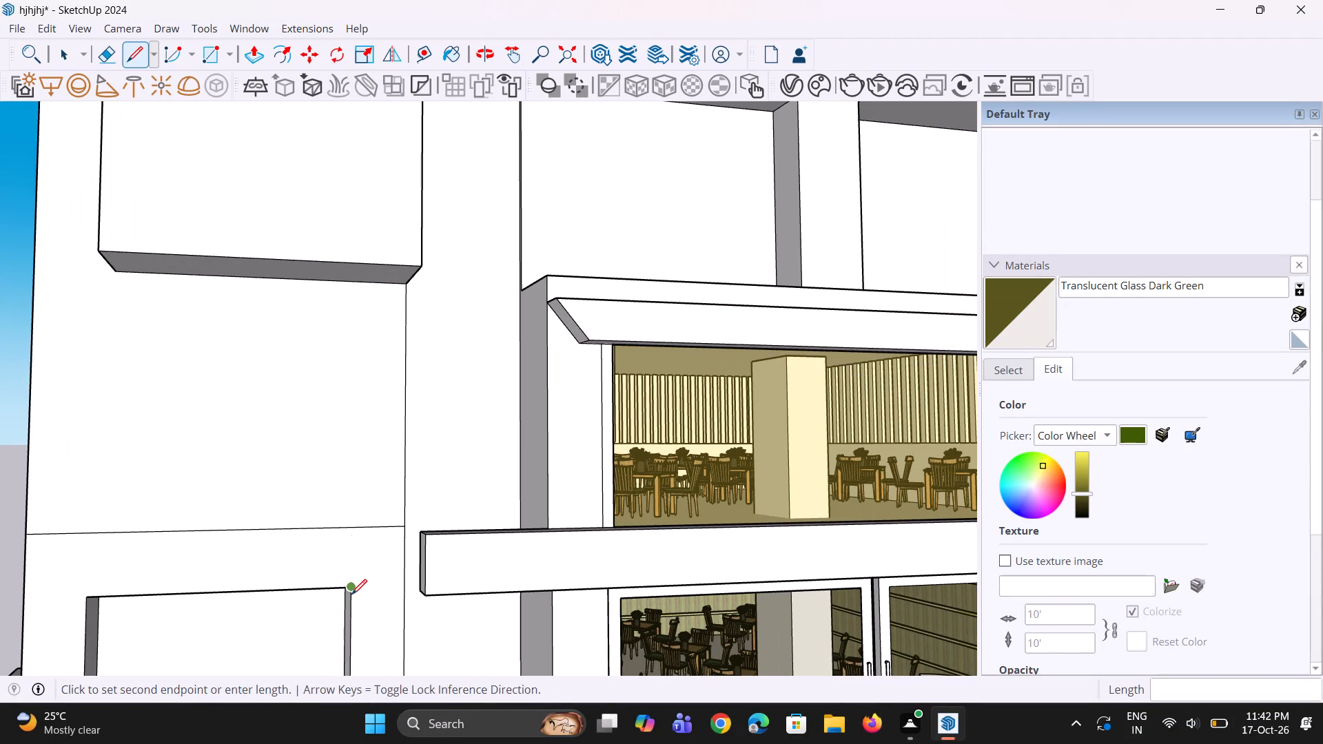
pyautogui.click(404, 583)
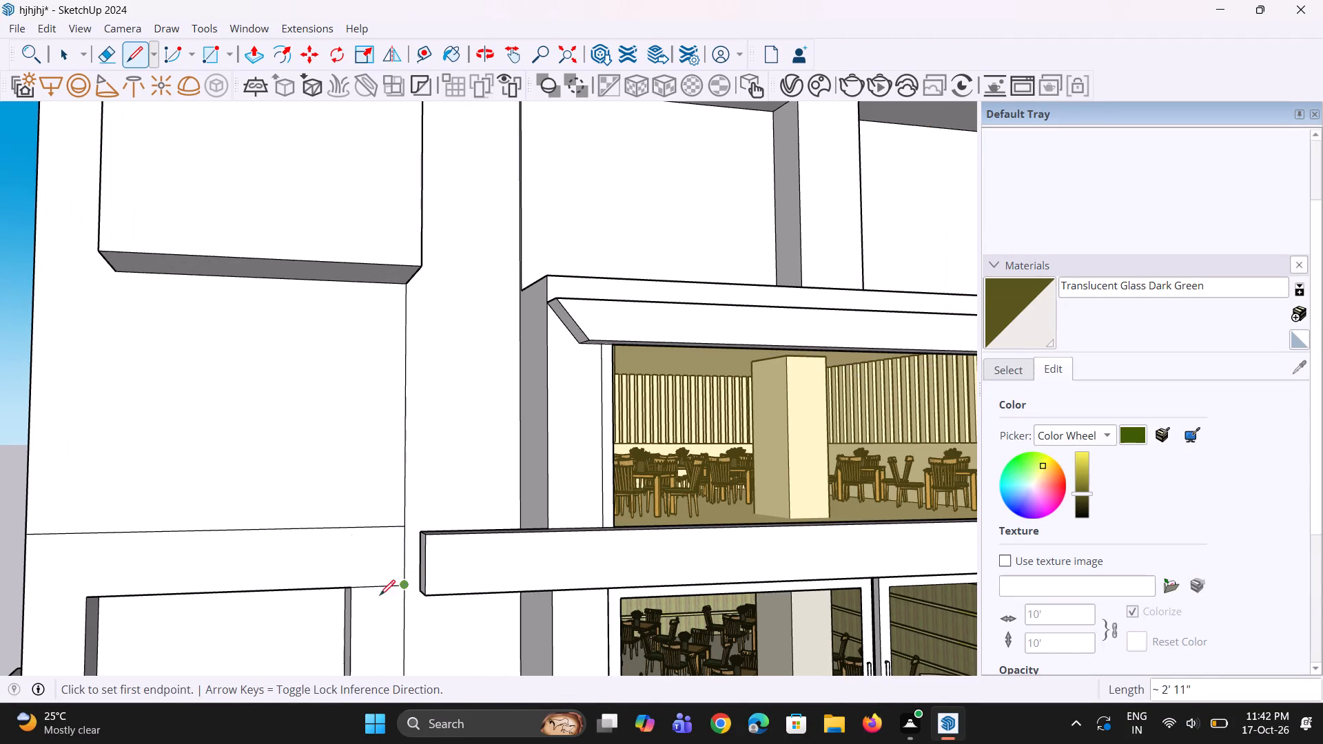
pyautogui.scroll(-5, 403, 625)
pyautogui.scroll(2, 232, 611)
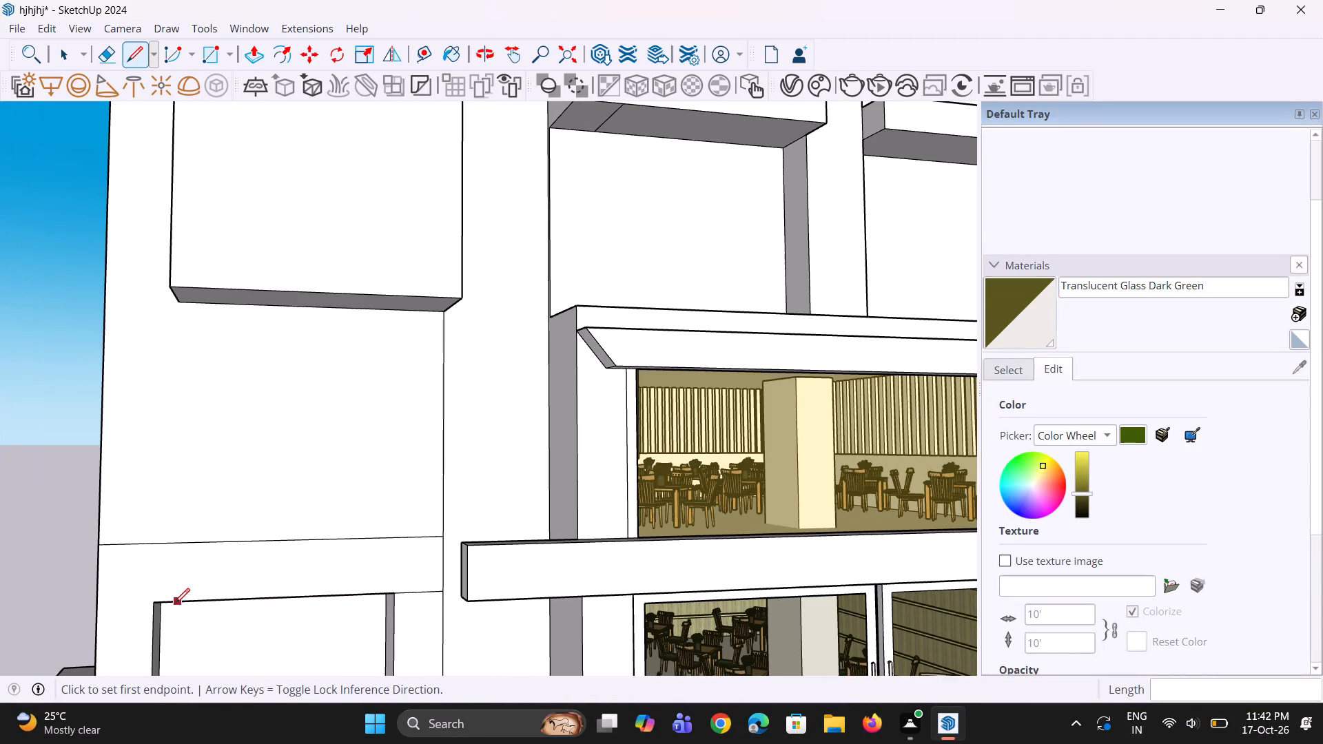
pyautogui.click(156, 602)
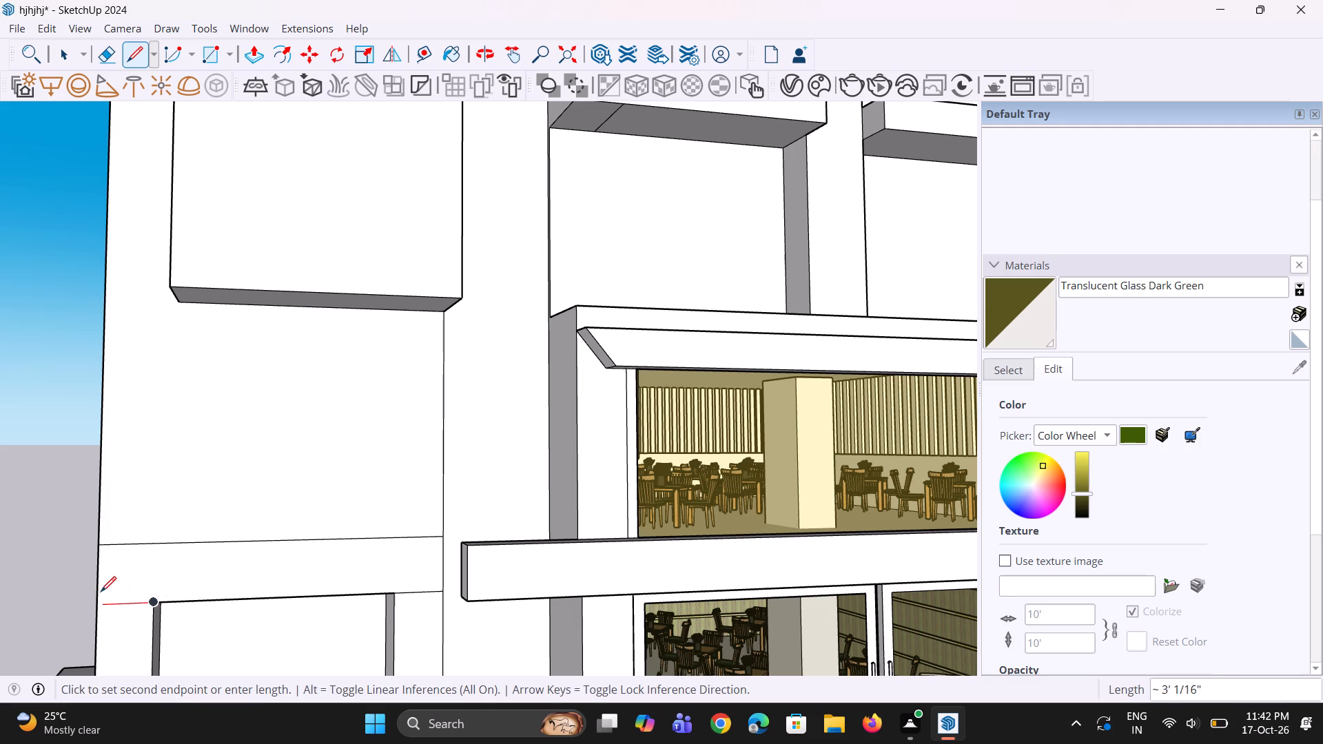
pyautogui.click(98, 597)
pyautogui.press('space')
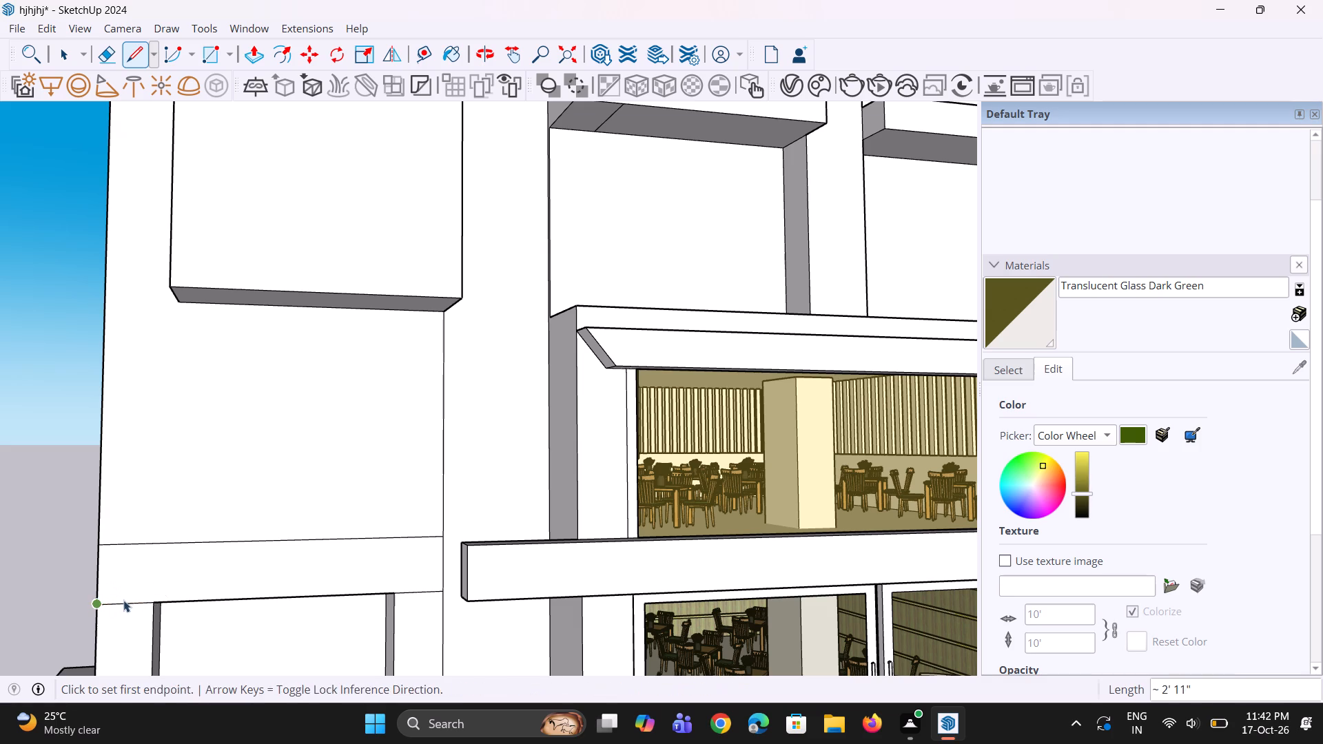
# Pull the wall strip above the recess outward until it is flush with the front face of the entrance band.
pyautogui.press('p')
pyautogui.click(204, 575)
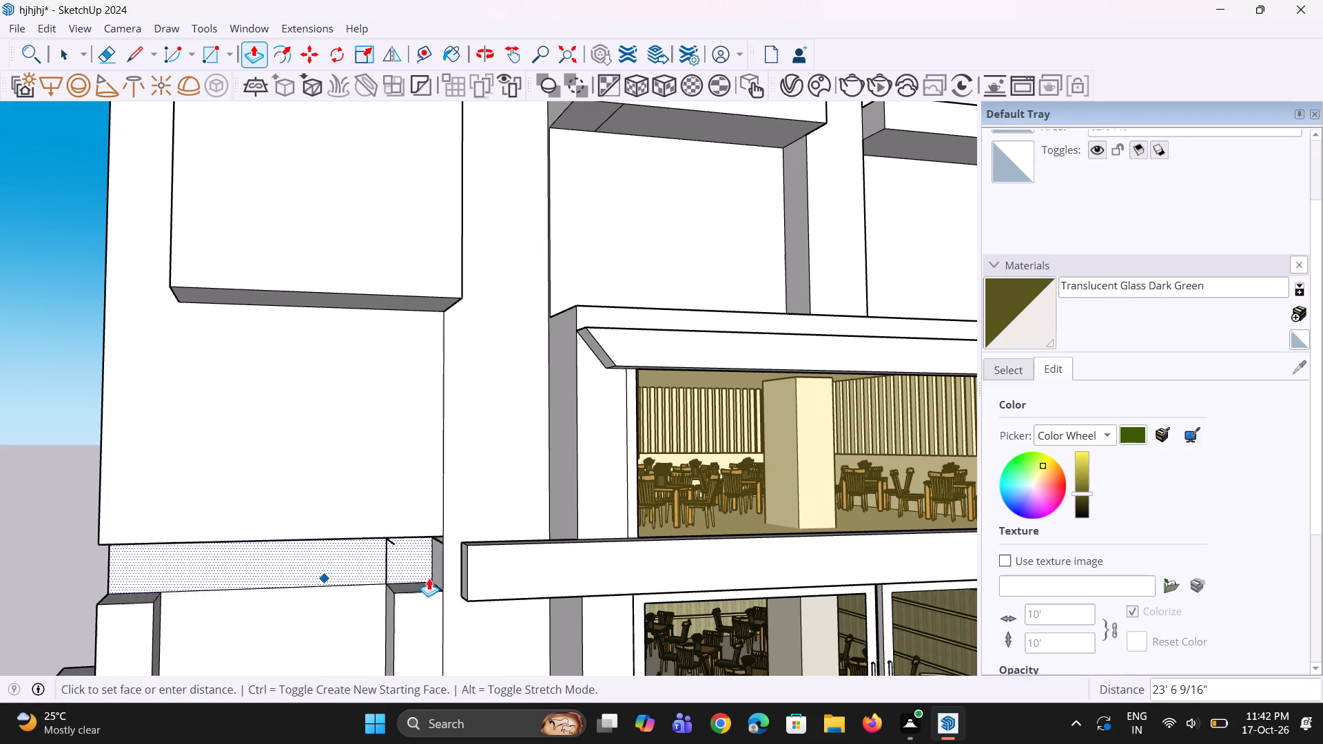
pyautogui.click(517, 549)
# Push the strip's underside faces up about 6 1/8" so they line up with the bottom of the entrance band.
pyautogui.scroll(1, 472, 610)
pyautogui.moveTo(471, 612); pyautogui.dragTo(438, 551, button='middle')
pyautogui.click(380, 513)
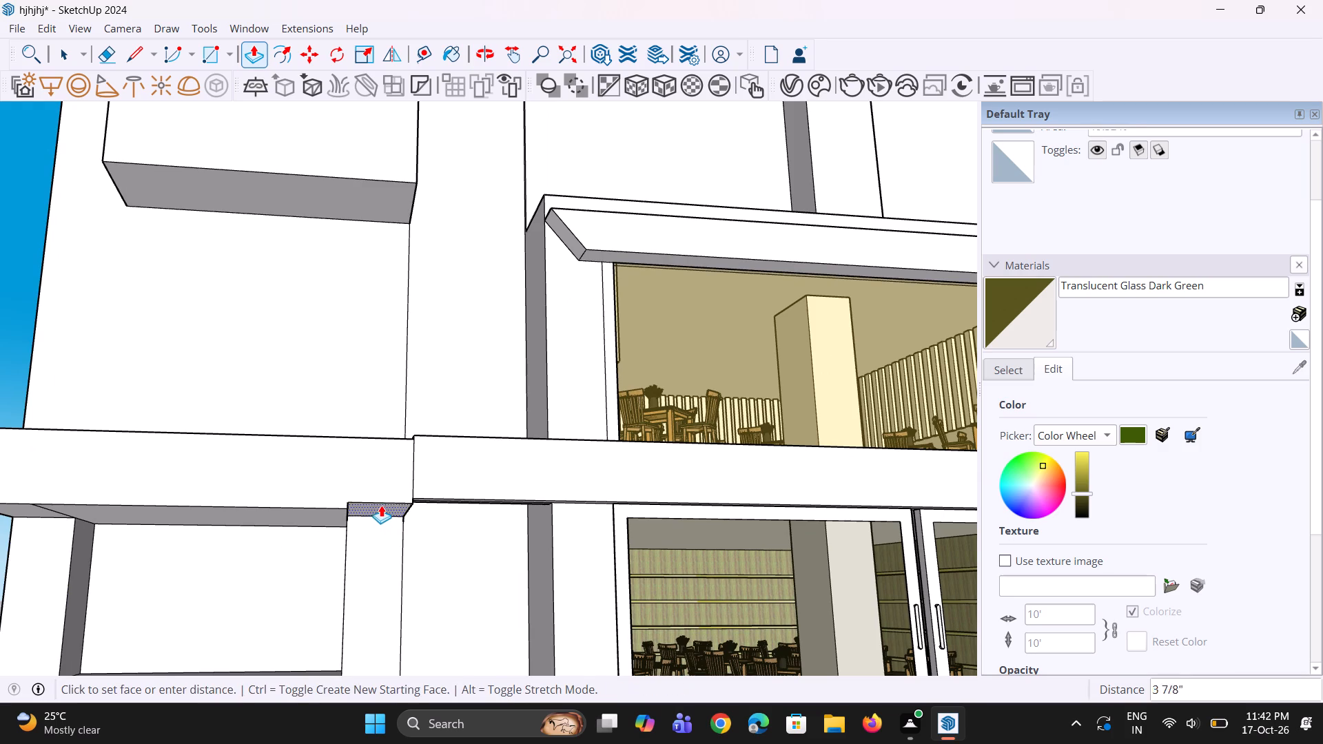
pyautogui.click(427, 493)
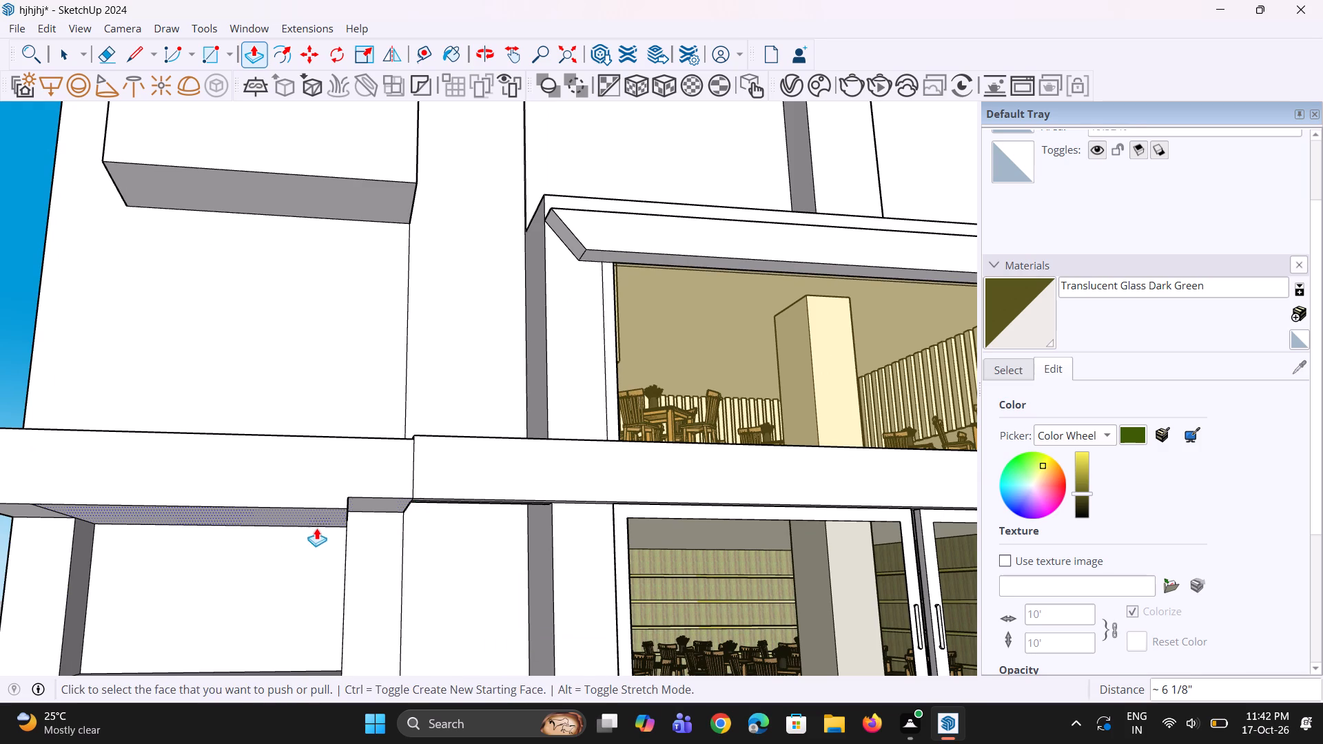
pyautogui.doubleClick(327, 515)
pyautogui.scroll(-7, 413, 521)
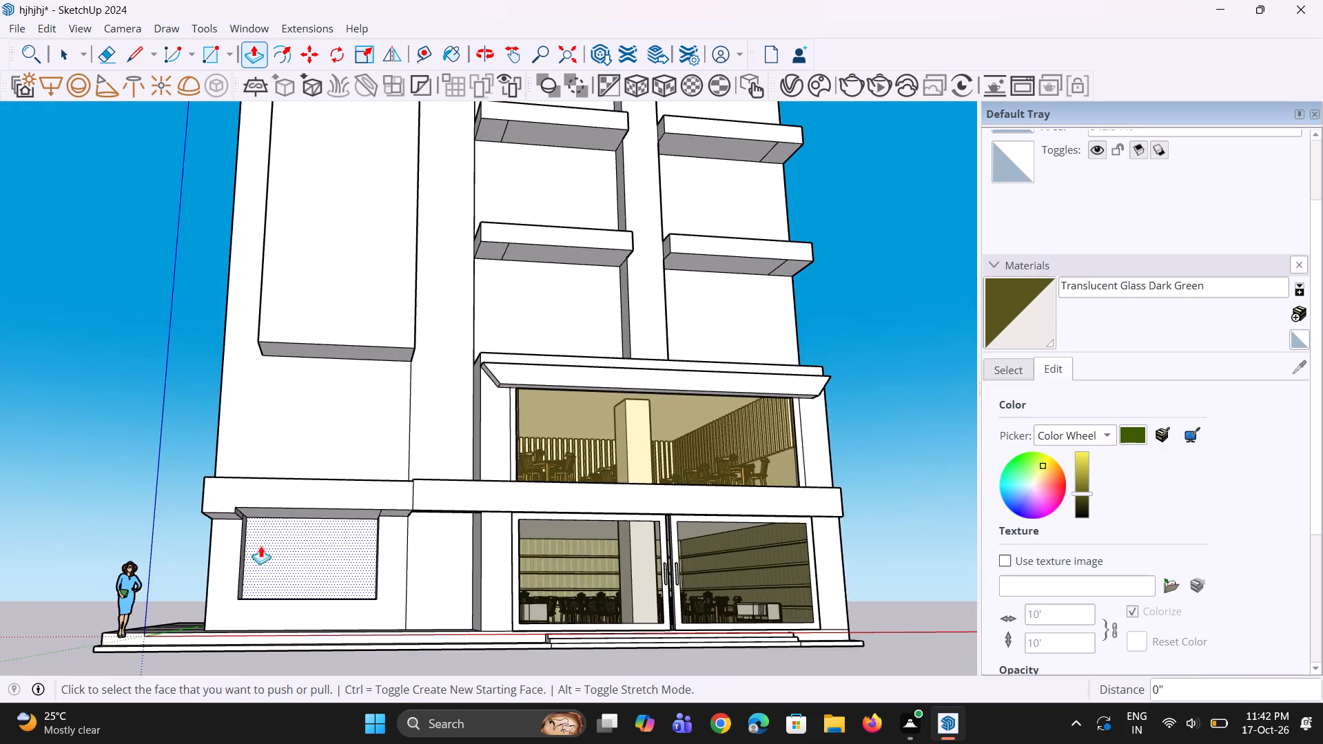
pyautogui.scroll(1, 245, 545)
pyautogui.doubleClick(234, 510)
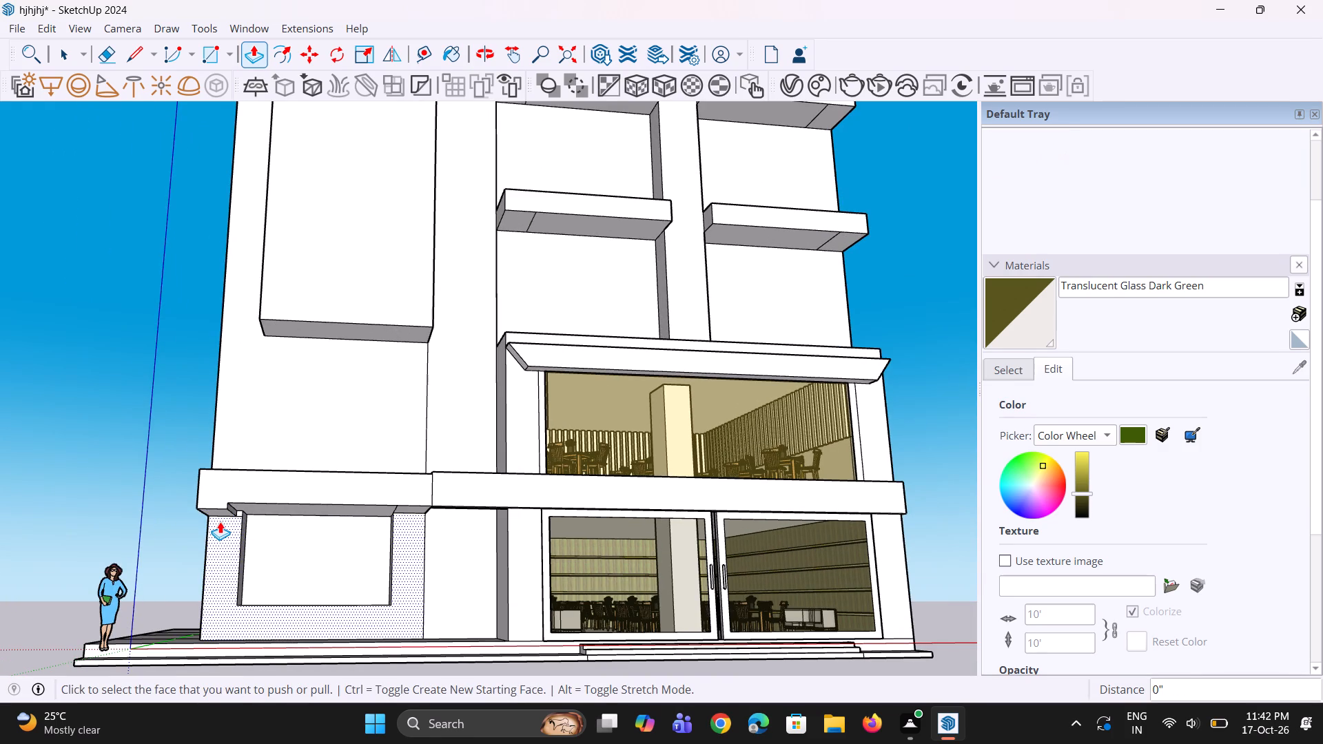
pyautogui.hotkey('ctrl', 'z')
pyautogui.keyDown('ctrl'); pyautogui.scroll(7, 212, 521); pyautogui.keyUp('ctrl')
pyautogui.doubleClick(242, 504)
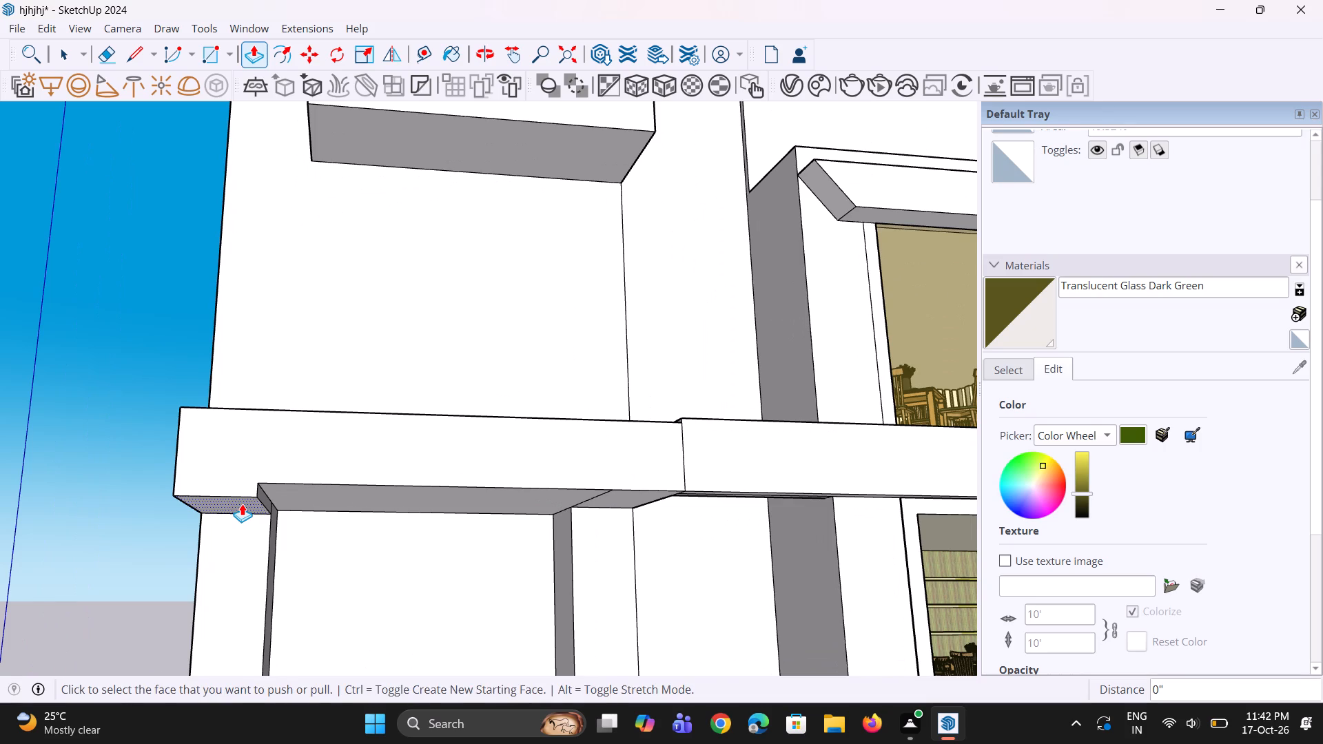
pyautogui.scroll(-5, 242, 504)
# Erase the two leftover dividing edges across the underside of the projecting strip.
pyautogui.moveTo(260, 506); pyautogui.dragTo(375, 415, button='middle')
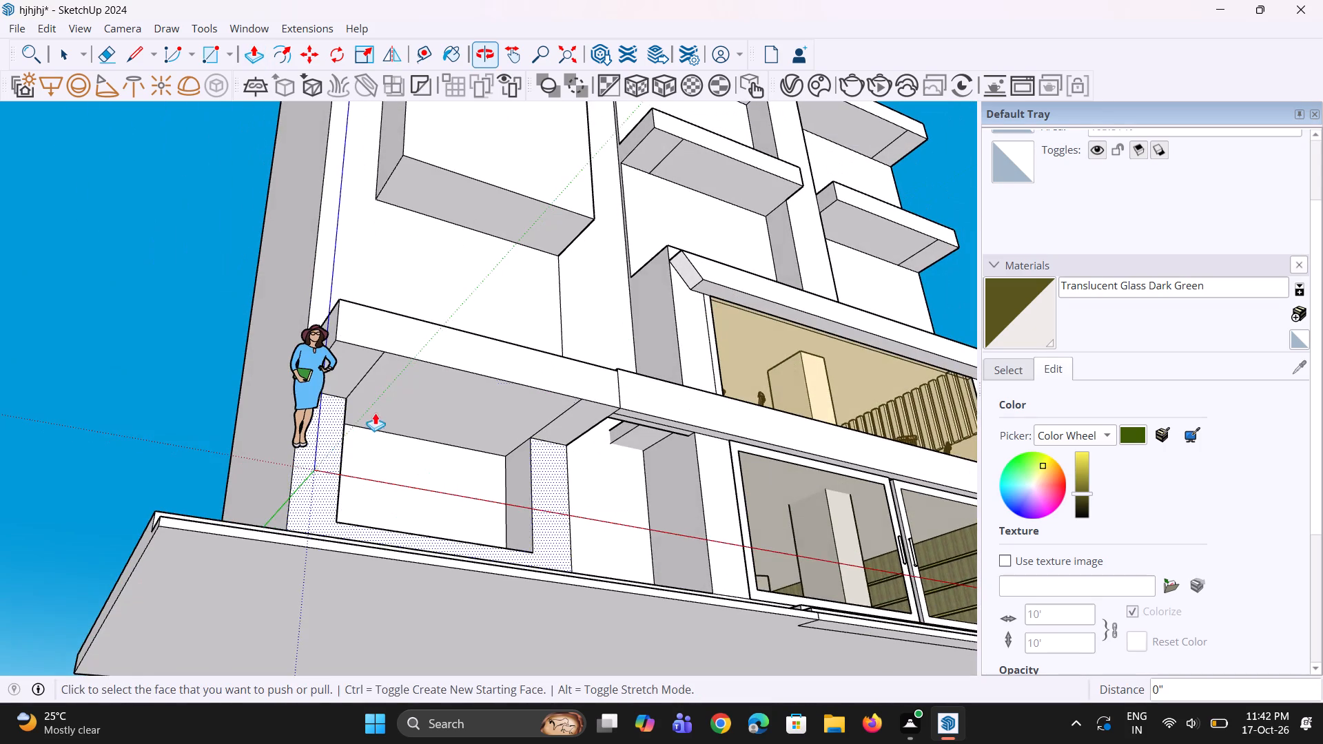
pyautogui.scroll(4, 355, 371)
pyautogui.press('e')
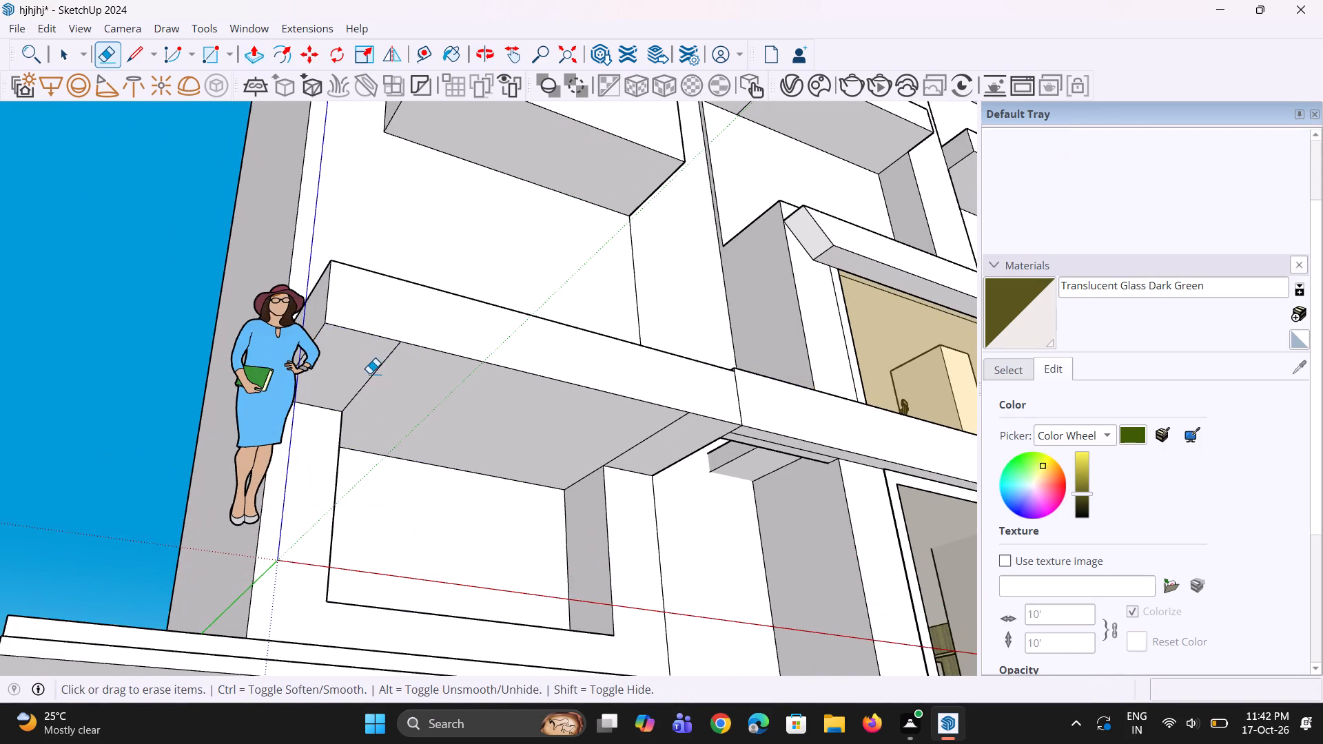
pyautogui.click(374, 376)
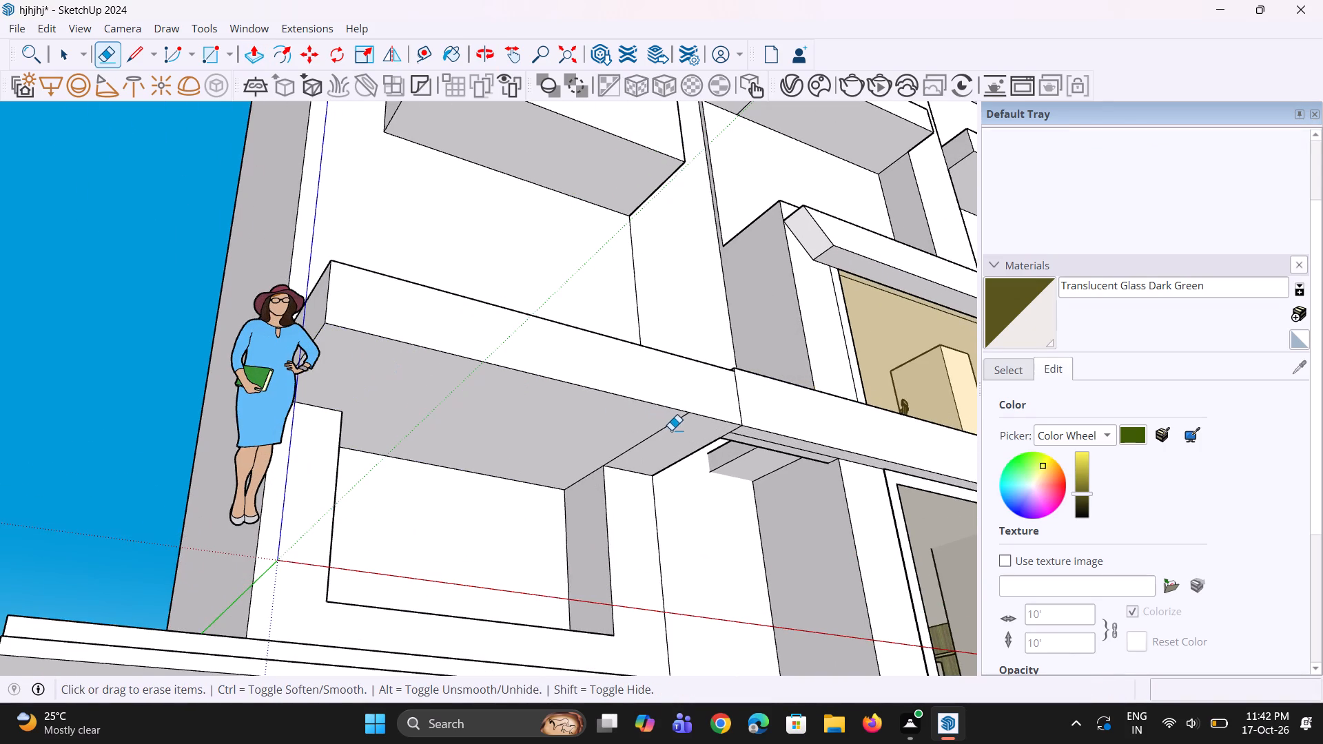
pyautogui.click(673, 428)
pyautogui.click(673, 424)
pyautogui.scroll(-3, 578, 442)
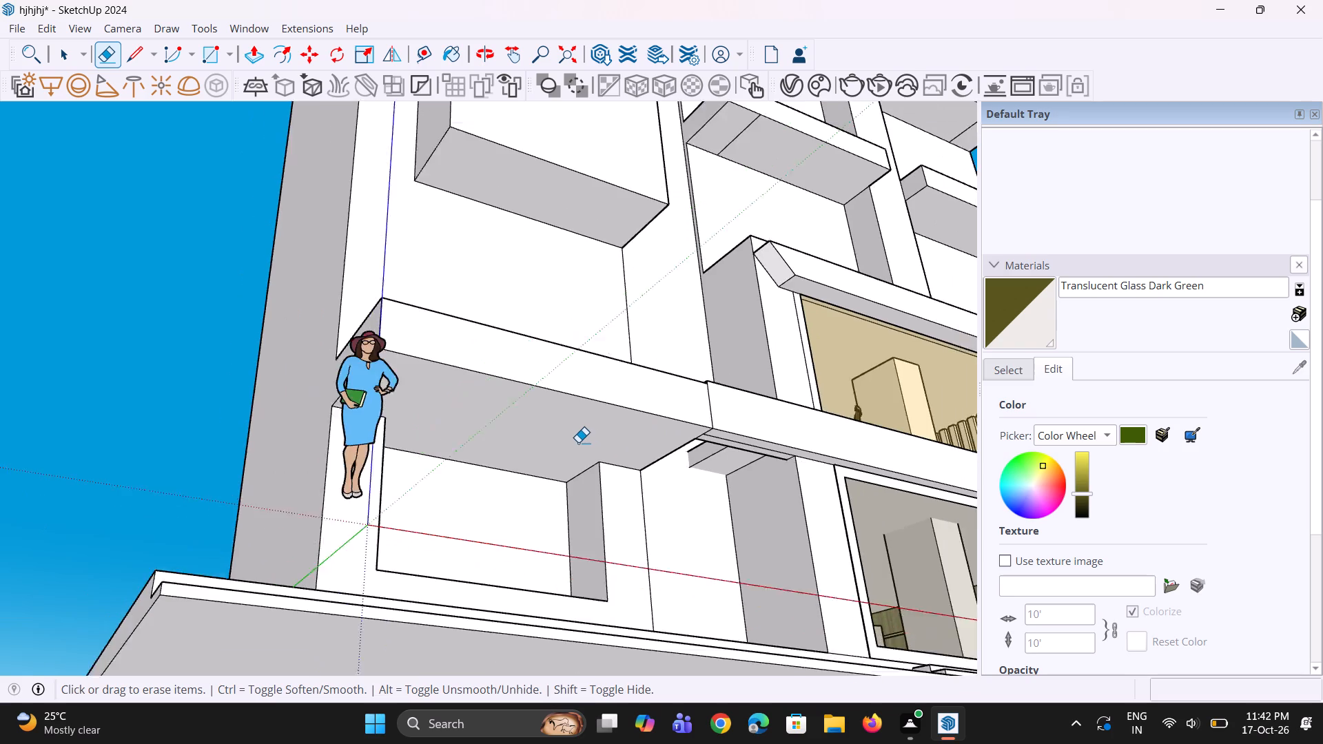
pyautogui.scroll(-5, 577, 443)
# Erase the two leftover dividing edges across the top face of the projecting strip.
pyautogui.moveTo(595, 435); pyautogui.dragTo(532, 566, button='middle')
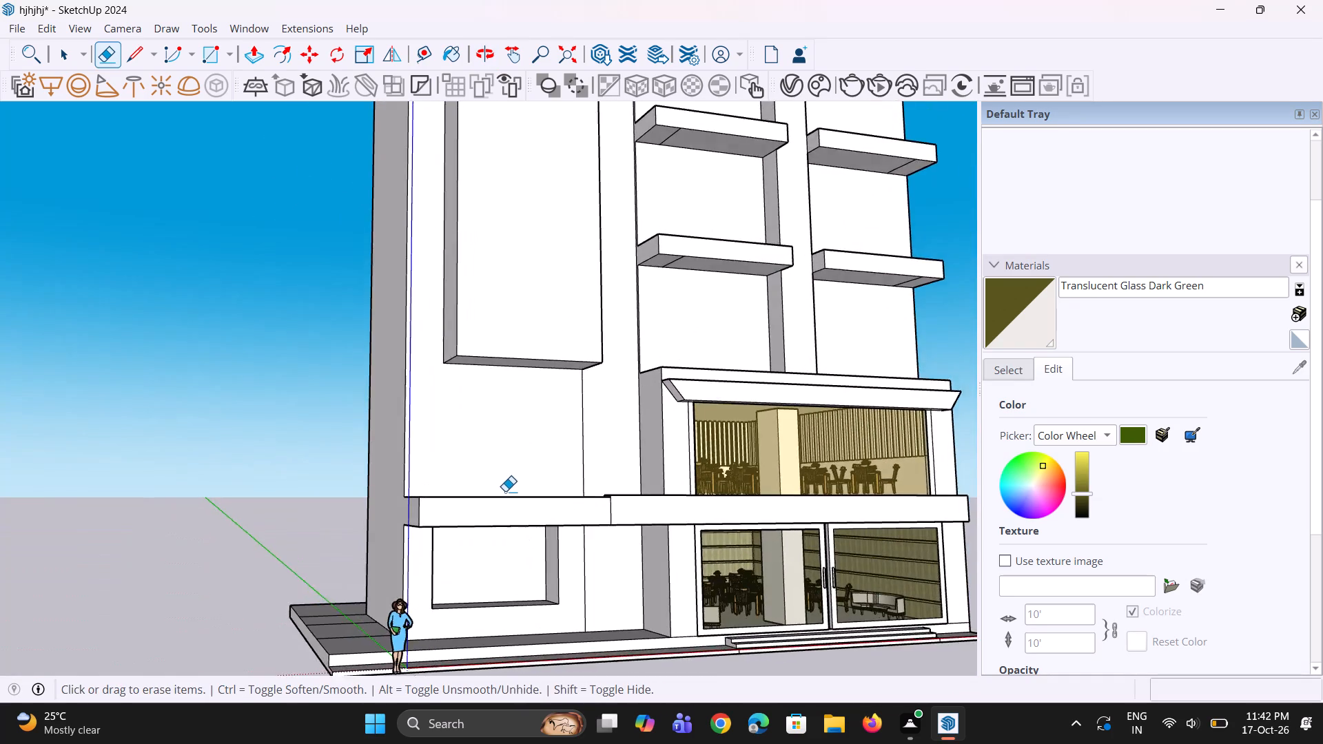
pyautogui.scroll(4, 506, 486)
pyautogui.moveTo(526, 507); pyautogui.dragTo(529, 555, button='middle')
pyautogui.scroll(2, 563, 557)
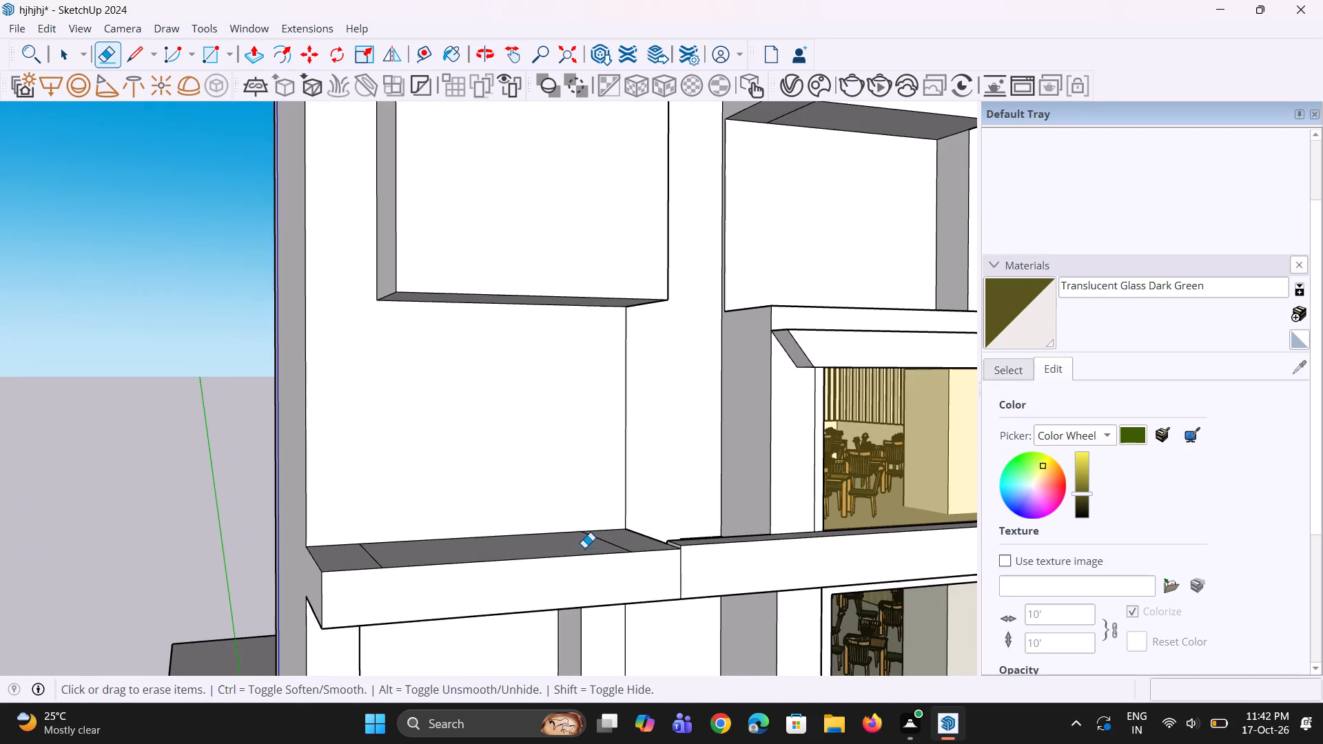
pyautogui.press('p')
pyautogui.moveTo(593, 552); pyautogui.dragTo(593, 585, button='middle')
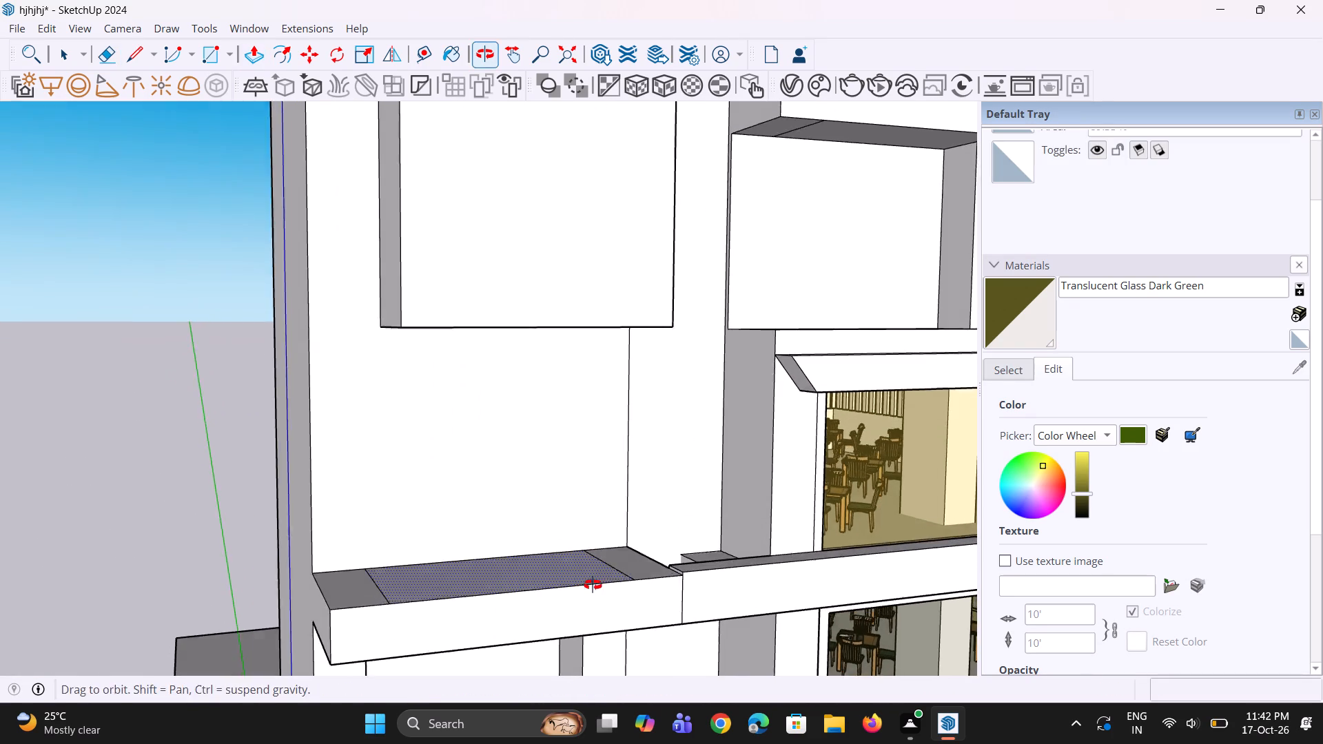
pyautogui.moveTo(593, 585); pyautogui.dragTo(592, 587, button='middle')
pyautogui.press('e')
pyautogui.scroll(2, 501, 564)
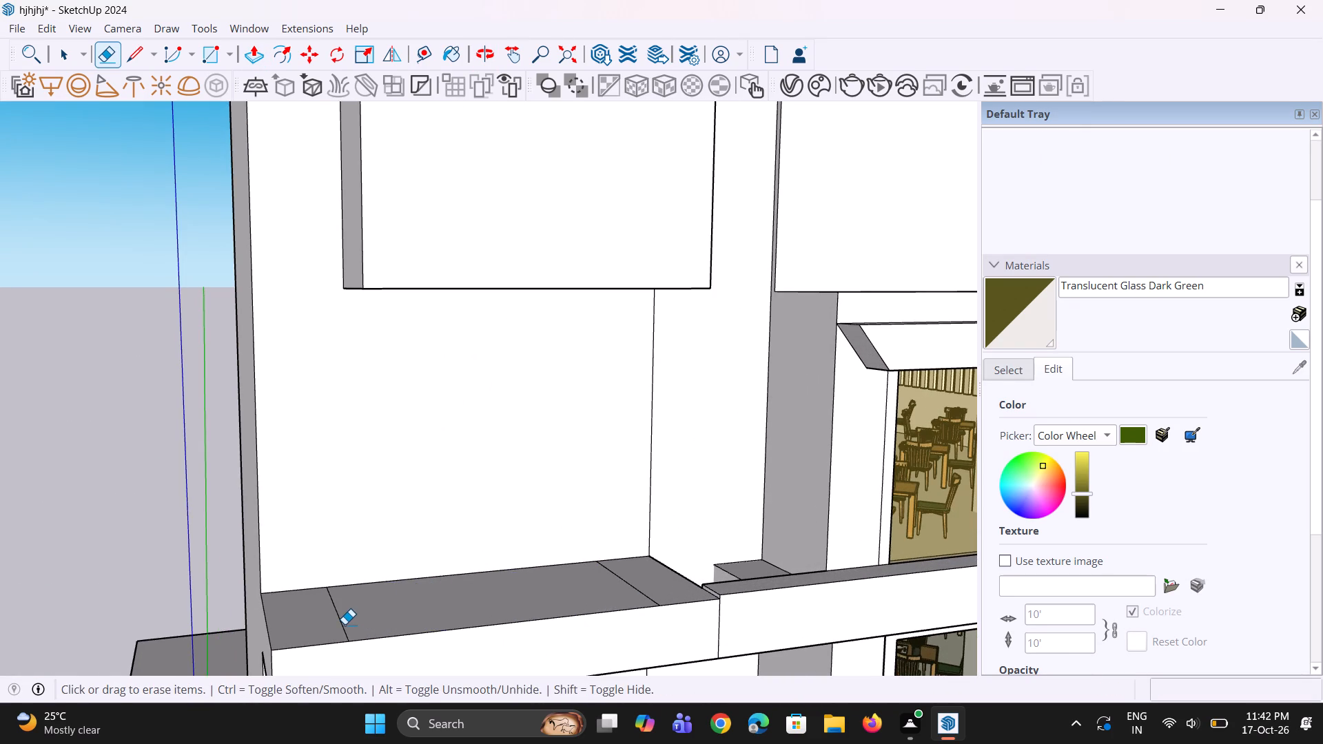
pyautogui.click(345, 624)
pyautogui.click(632, 589)
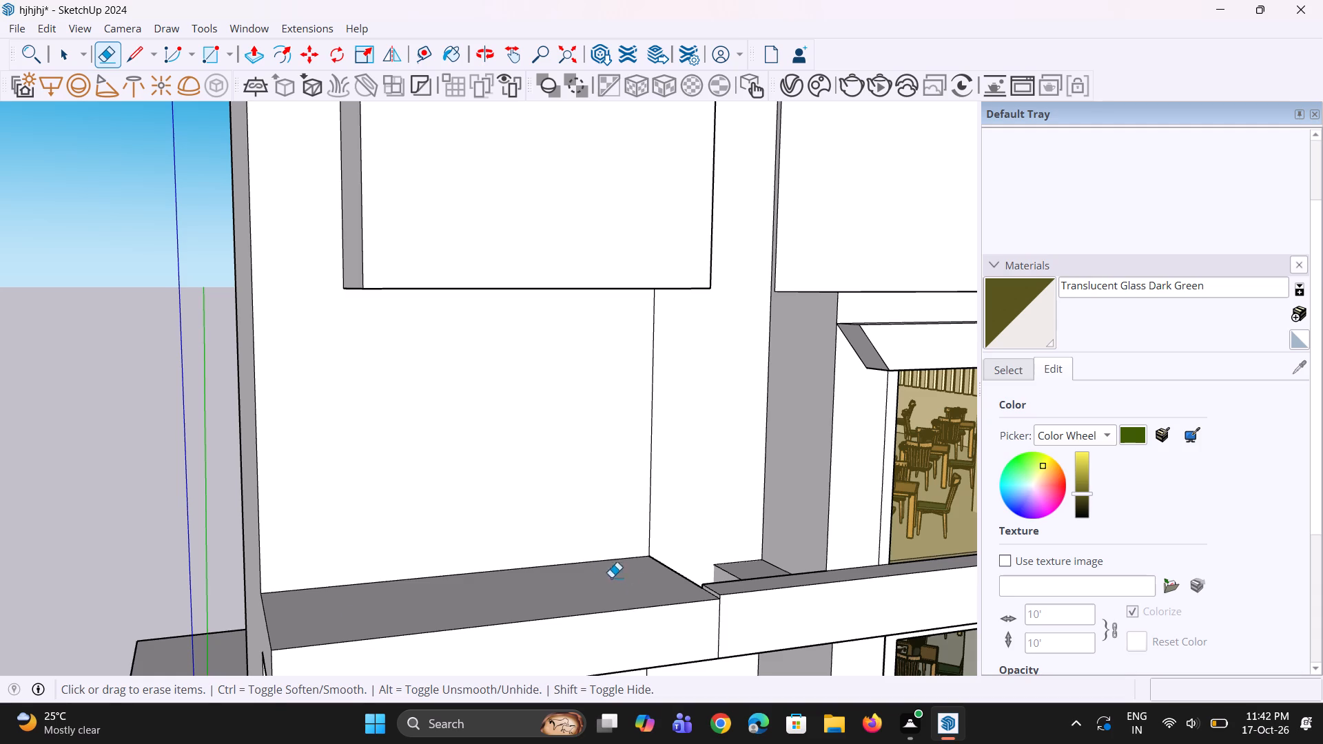
# Push/pull the strip's top face about 2 1/8" to line up with the top of the entrance band.
pyautogui.scroll(-5, 604, 575)
pyautogui.moveTo(628, 606); pyautogui.dragTo(630, 612, button='middle')
pyautogui.press('p')
pyautogui.click(618, 587)
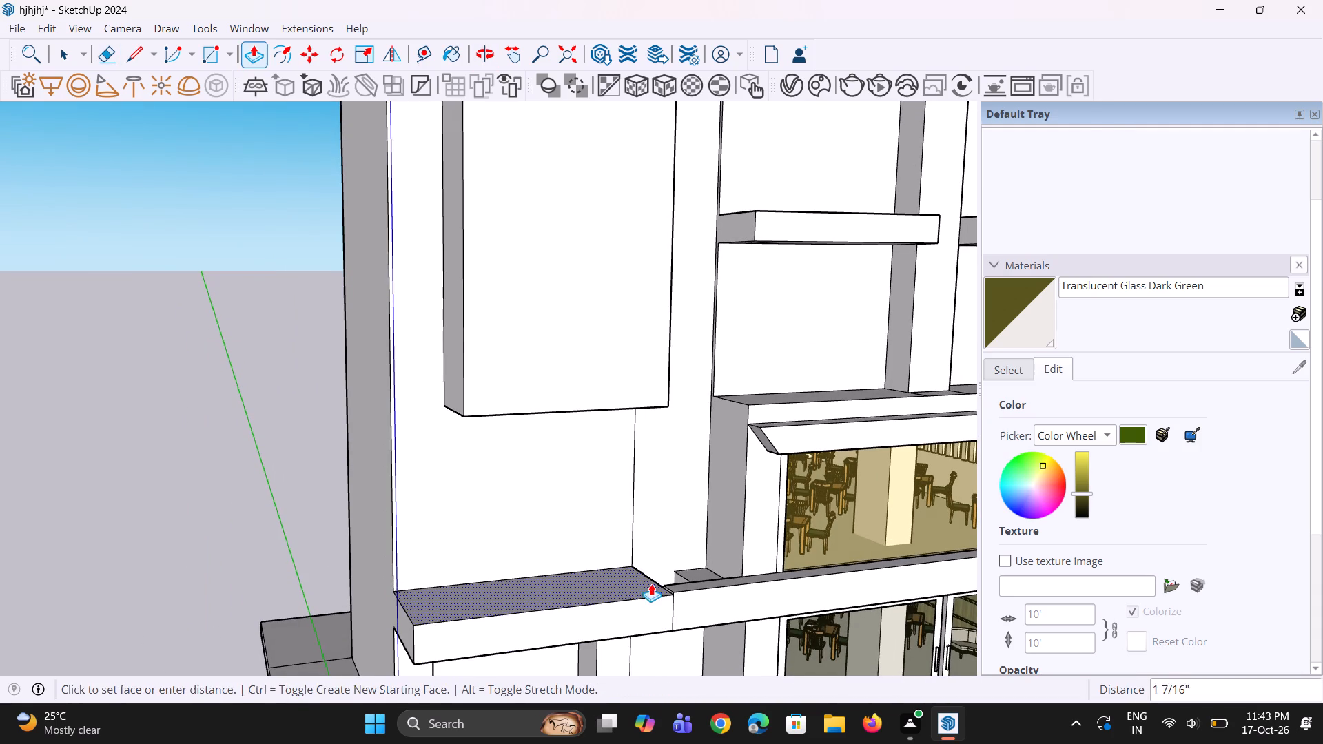
pyautogui.click(694, 583)
# Draw a vertical line about 11 5/8" long on the entrance band's back face, from the ledge corner to the band's top edge.
pyautogui.scroll(-4, 619, 577)
pyautogui.moveTo(624, 581); pyautogui.dragTo(593, 587, button='middle')
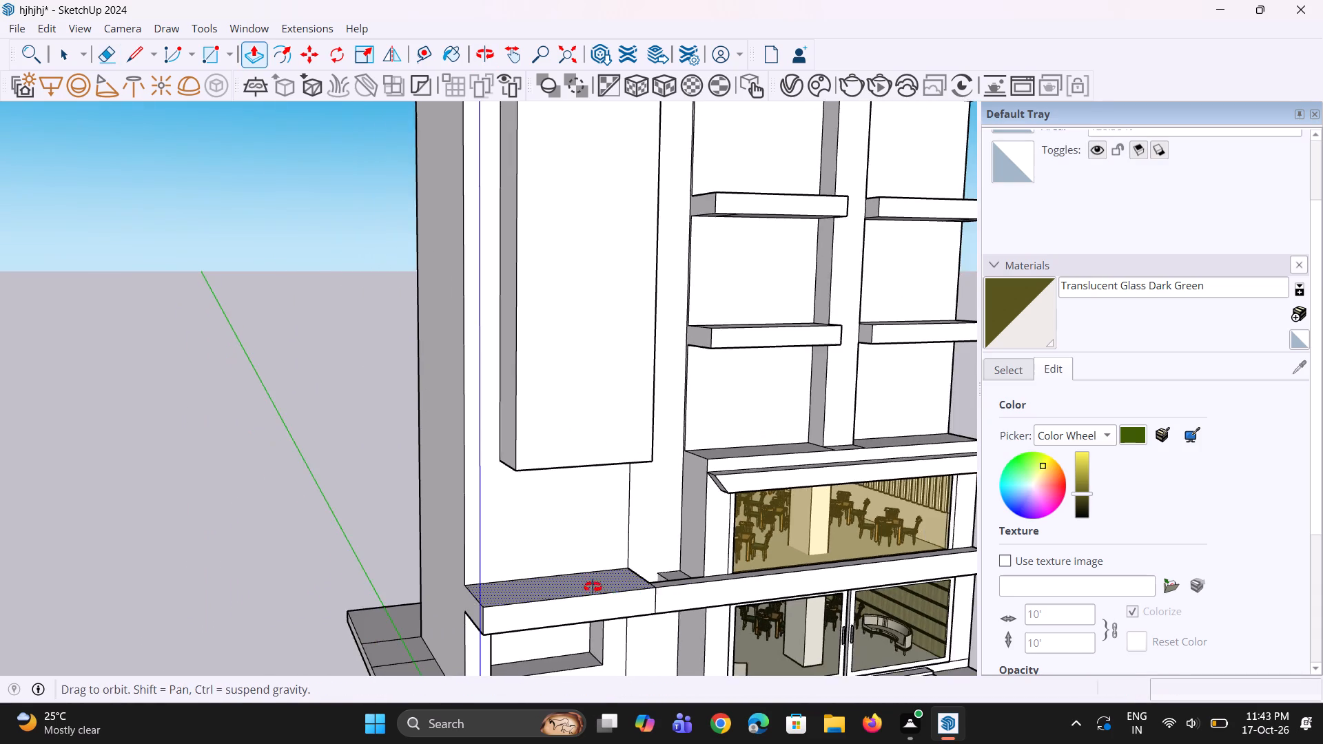
pyautogui.moveTo(593, 587); pyautogui.dragTo(975, 630, button='middle')
pyautogui.scroll(7, 709, 529)
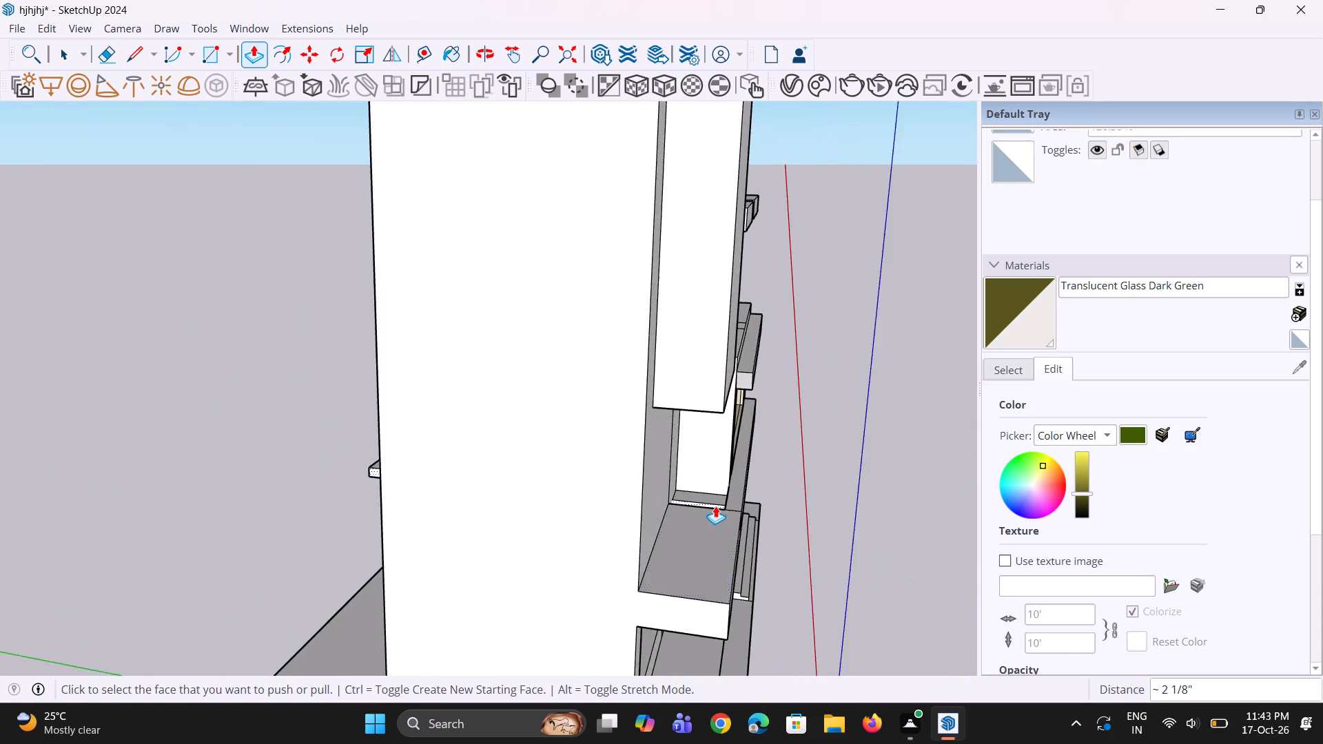
pyautogui.scroll(14, 715, 506)
pyautogui.moveTo(754, 526); pyautogui.dragTo(812, 560, button='middle')
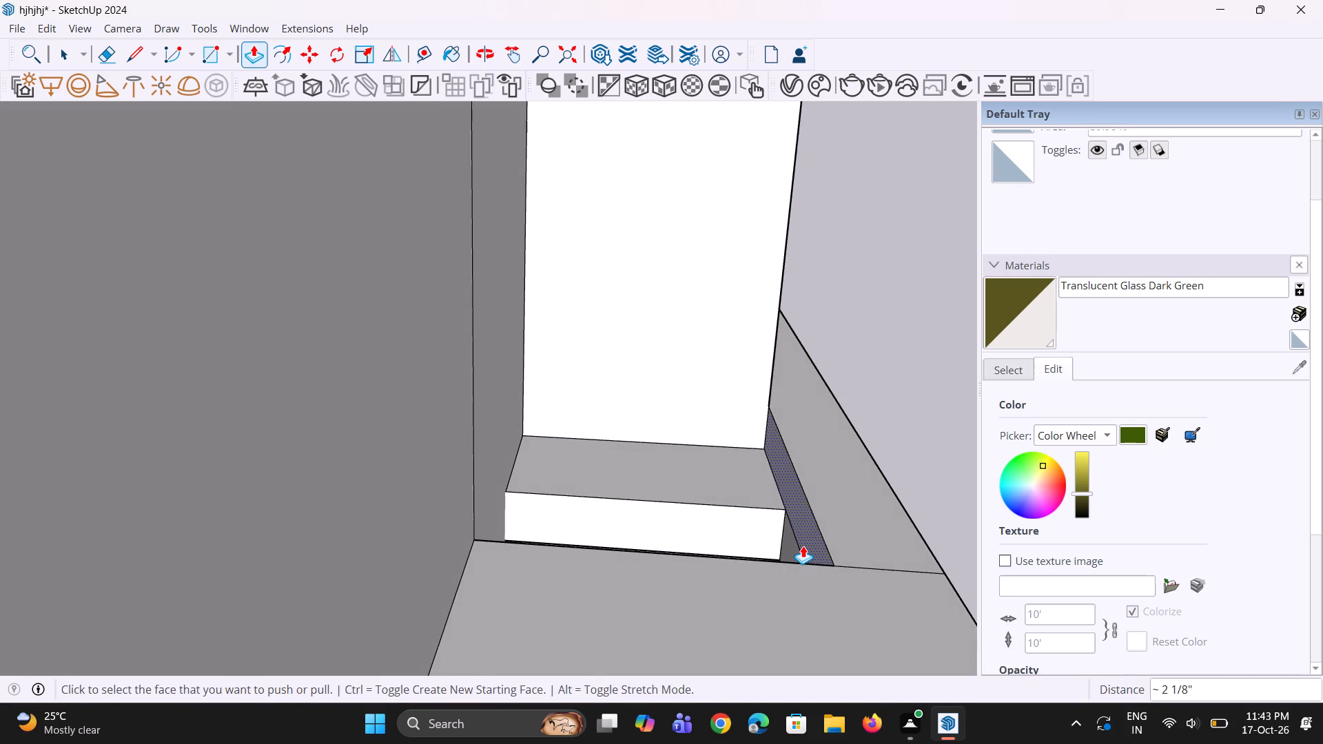
pyautogui.click(803, 545)
pyautogui.press('Escape')
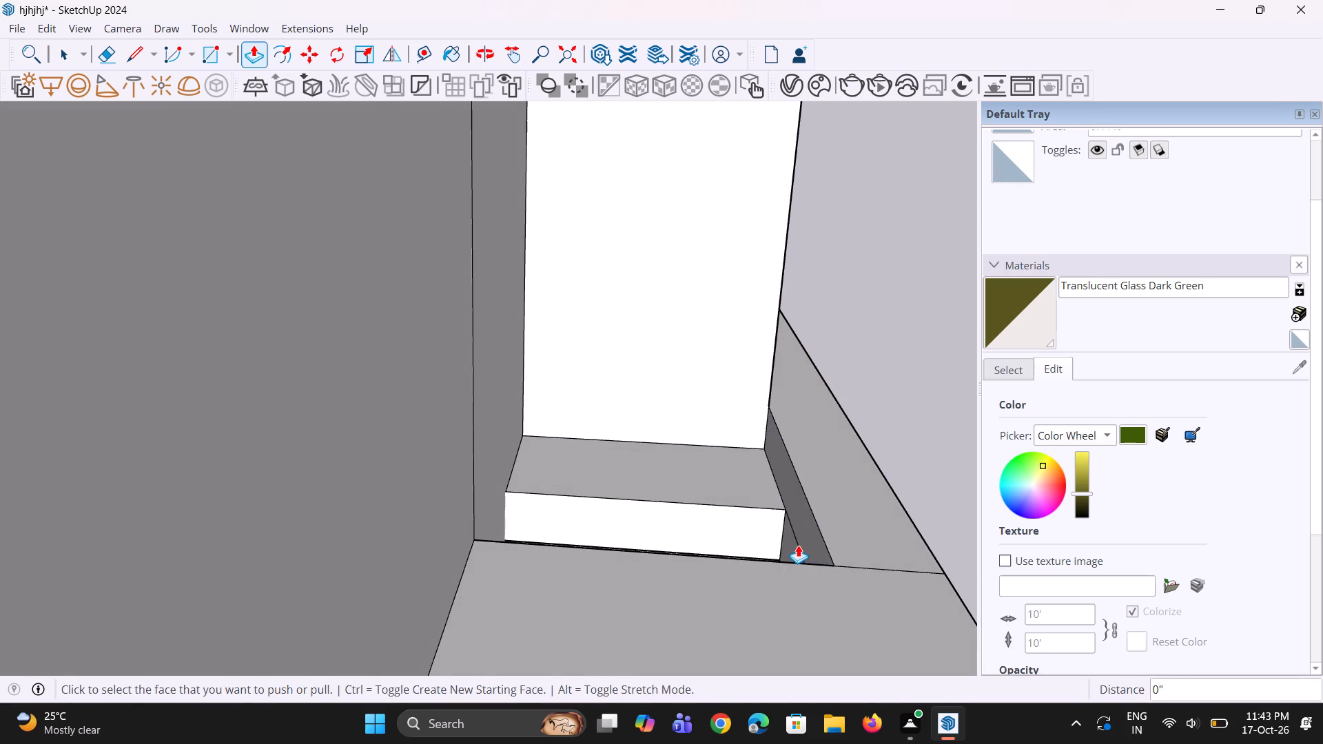
pyautogui.scroll(2, 797, 534)
pyautogui.press('l')
pyautogui.scroll(1, 790, 515)
pyautogui.click(784, 507)
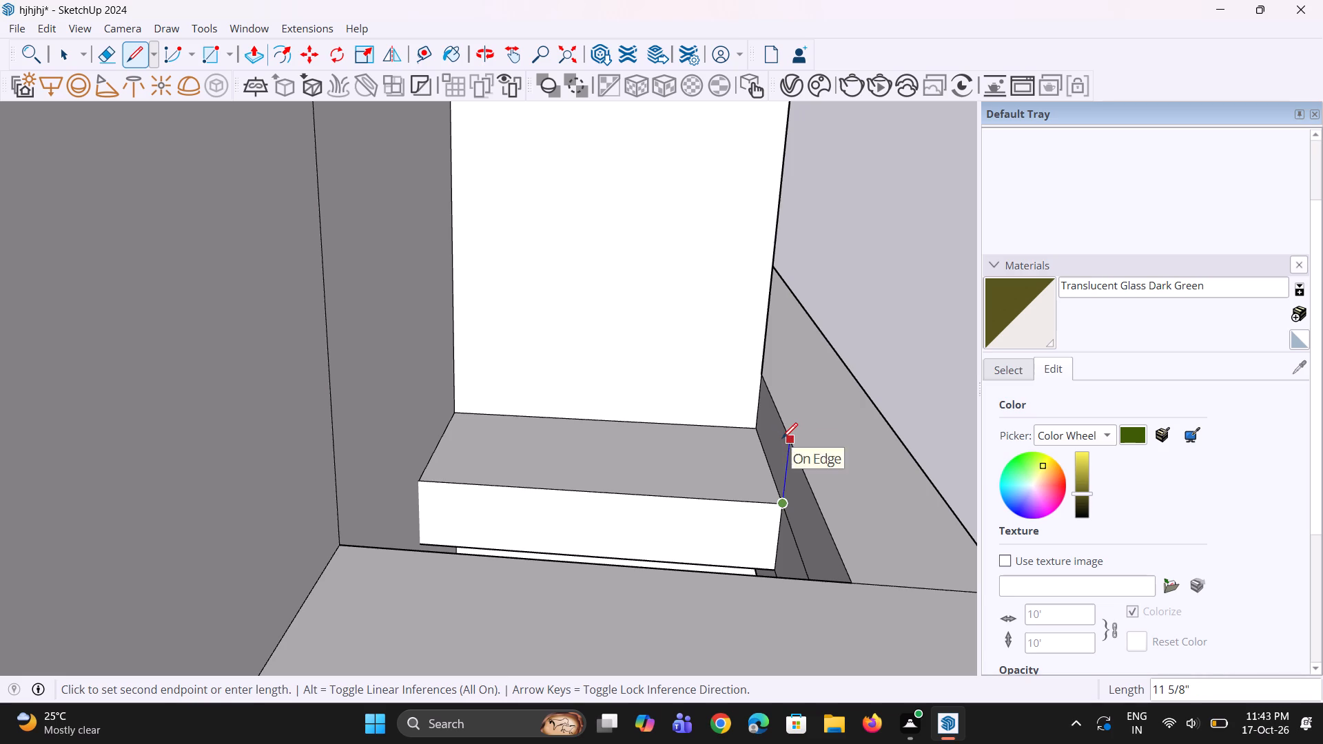
pyautogui.click(782, 438)
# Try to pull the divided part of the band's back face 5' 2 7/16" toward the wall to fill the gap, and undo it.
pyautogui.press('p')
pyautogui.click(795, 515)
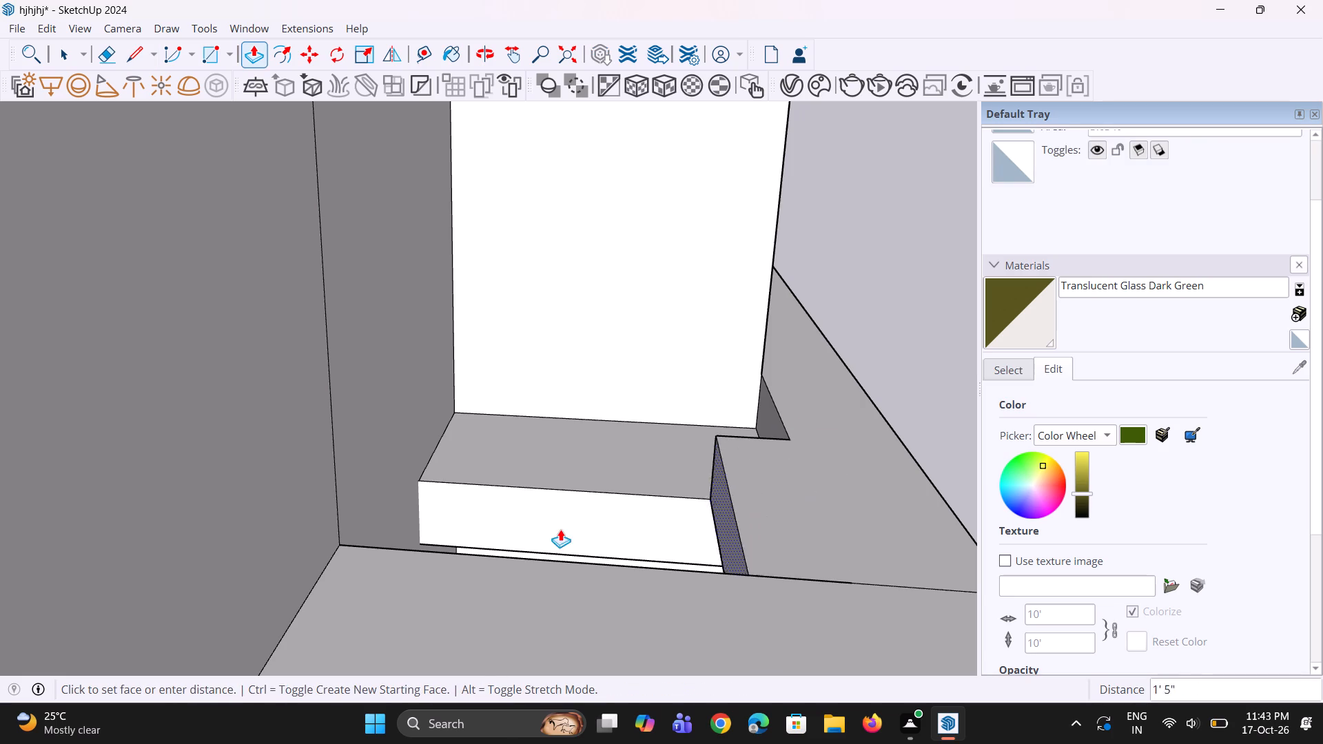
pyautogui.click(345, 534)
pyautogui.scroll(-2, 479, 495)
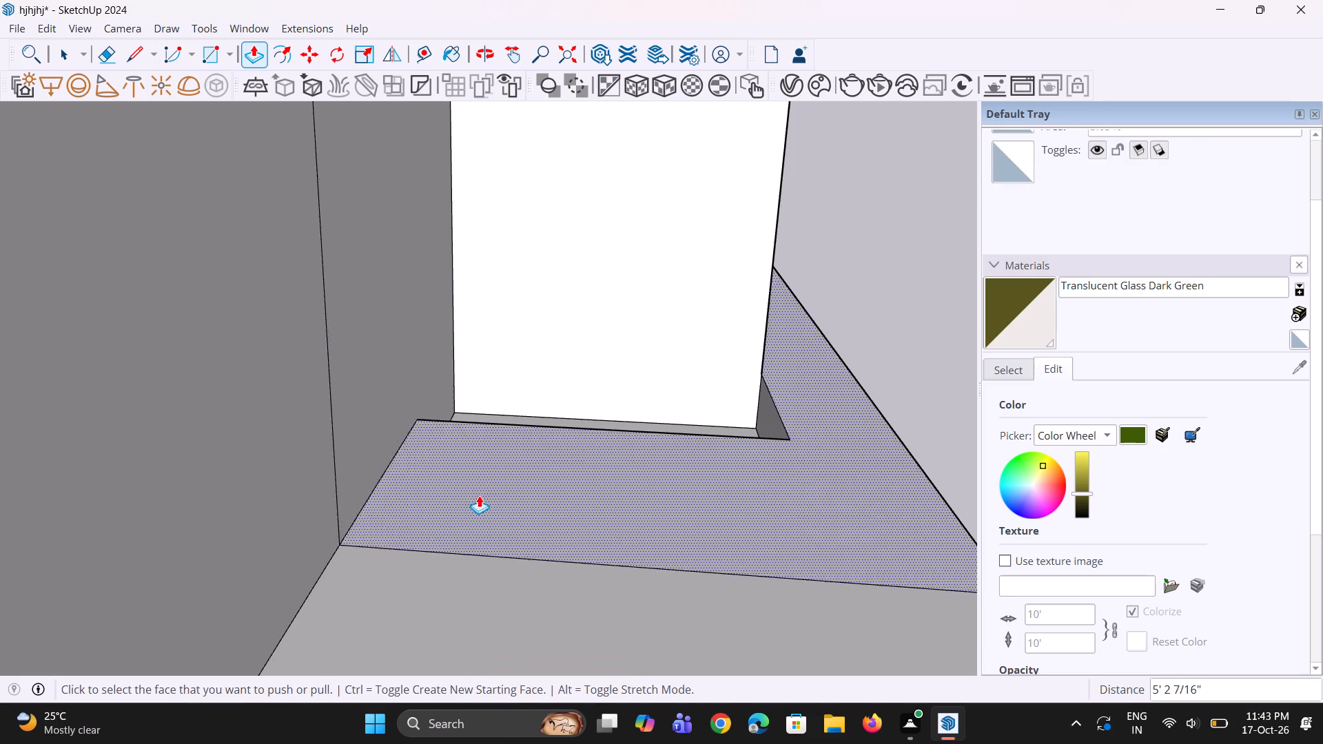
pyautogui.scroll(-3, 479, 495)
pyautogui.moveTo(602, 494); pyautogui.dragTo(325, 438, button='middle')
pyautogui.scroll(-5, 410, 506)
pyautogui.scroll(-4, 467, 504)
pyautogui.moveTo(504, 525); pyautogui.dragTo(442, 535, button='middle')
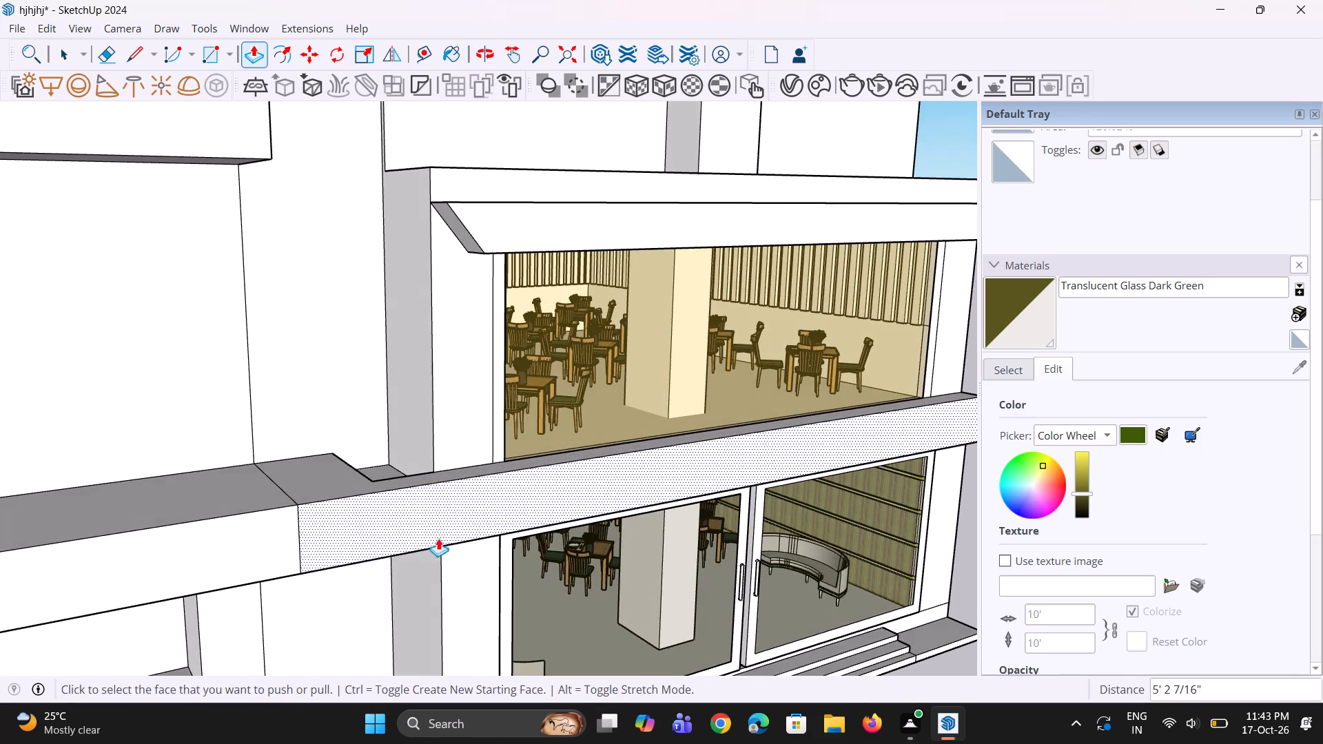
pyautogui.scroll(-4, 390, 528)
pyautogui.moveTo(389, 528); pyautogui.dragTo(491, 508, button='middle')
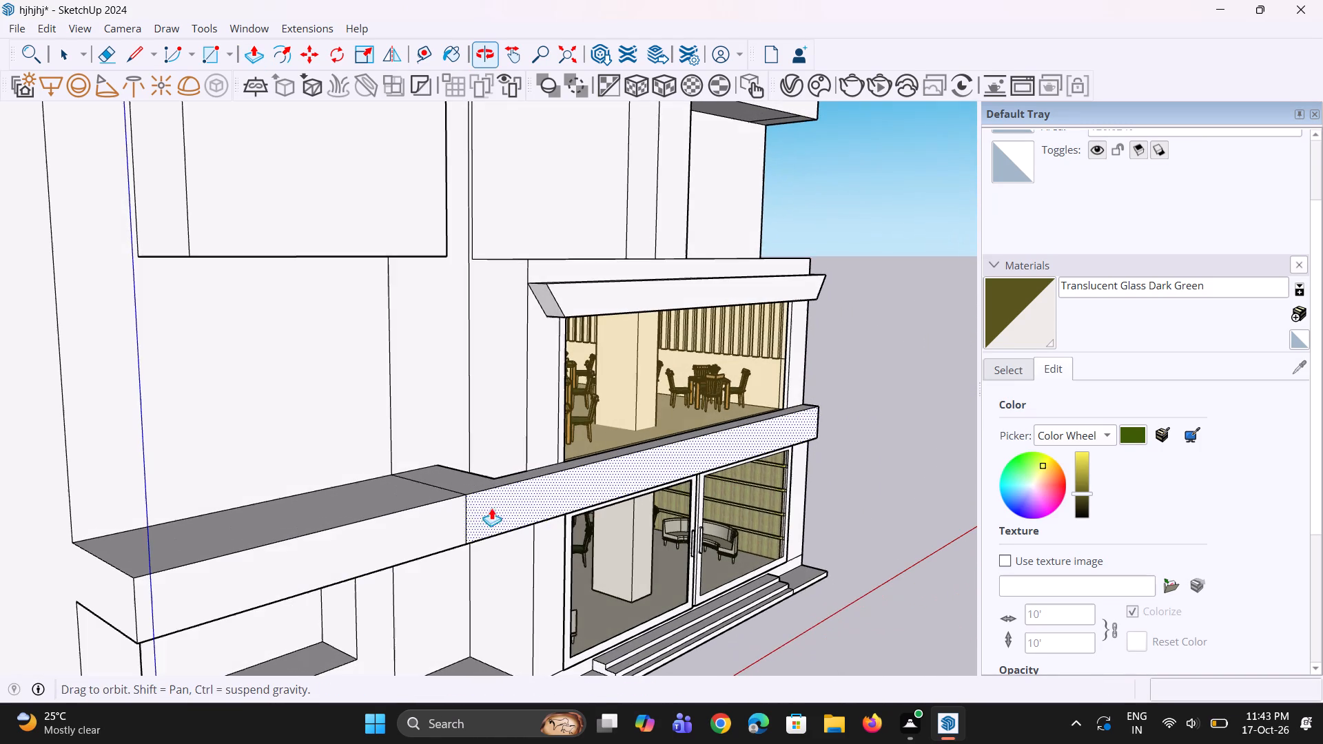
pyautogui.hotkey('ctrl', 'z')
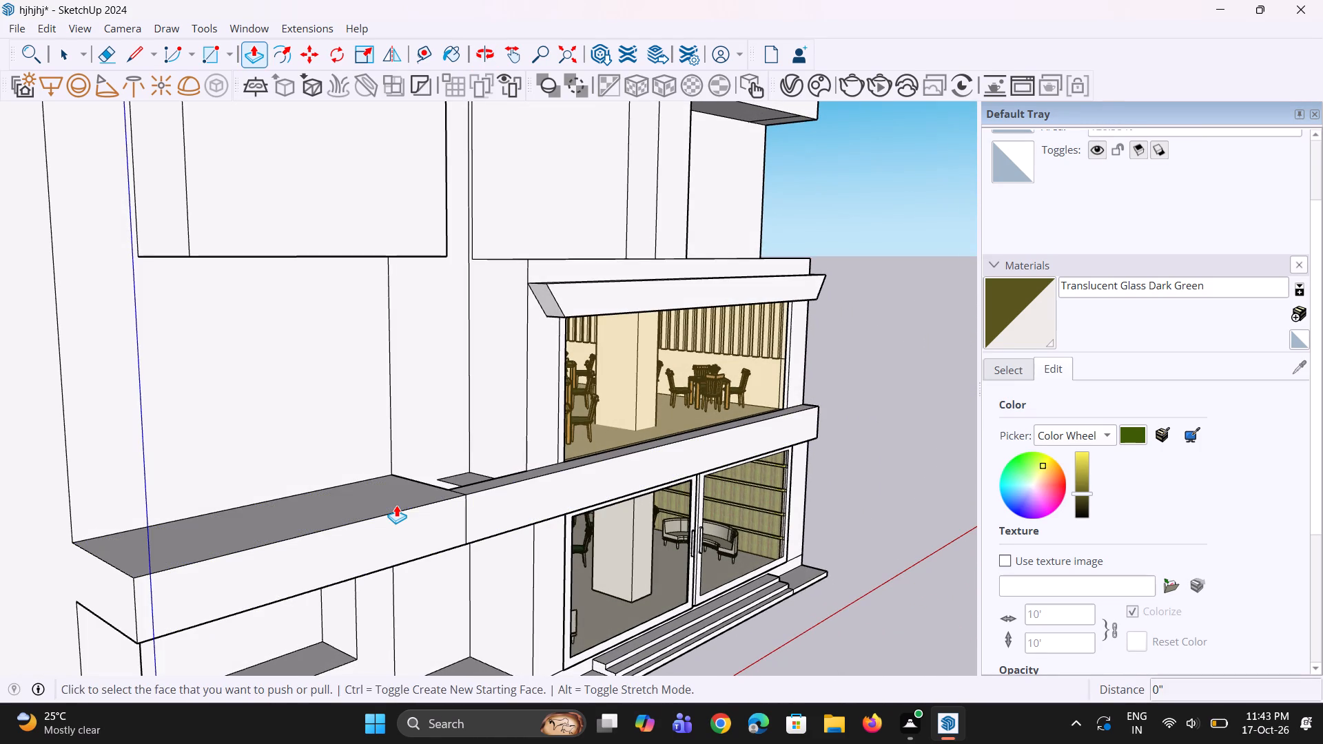
# Push/pull the top face of the projecting strip above the recess up about 5 3/8".
pyautogui.moveTo(413, 506); pyautogui.dragTo(387, 479, button='middle')
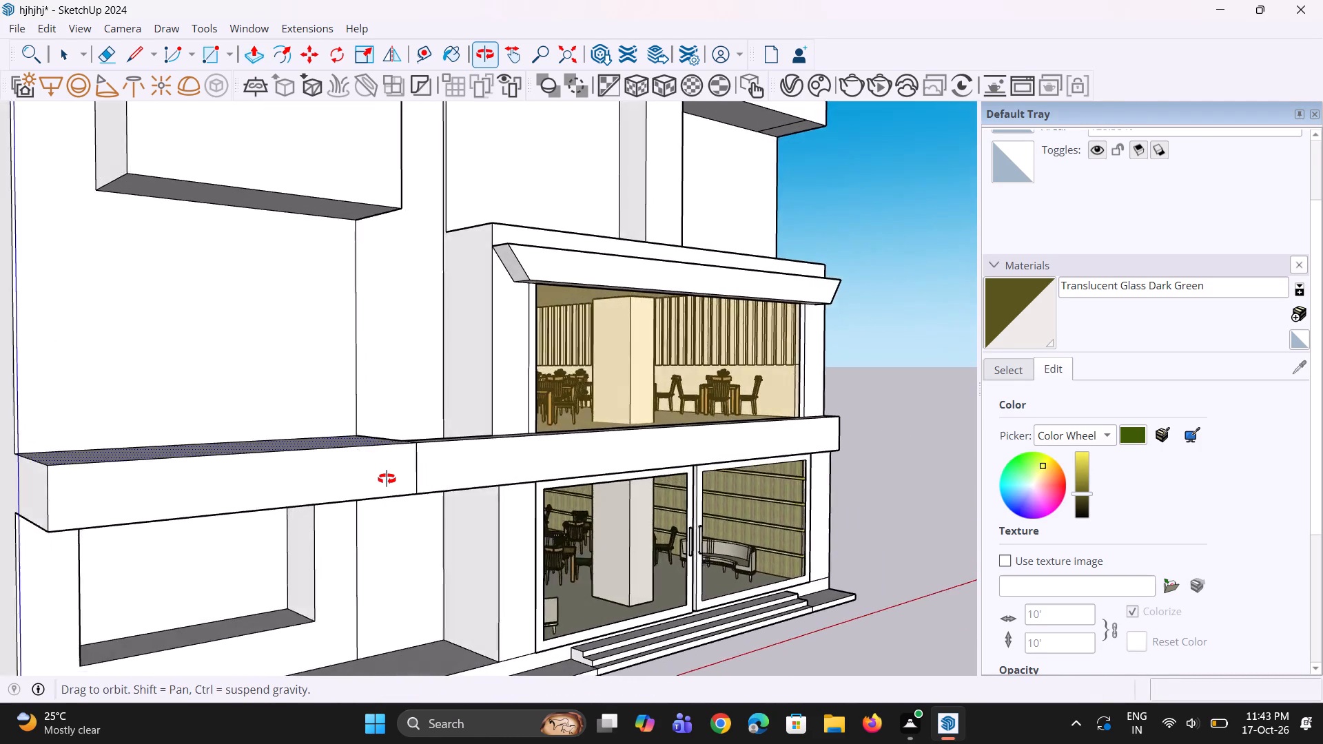
pyautogui.moveTo(387, 479); pyautogui.dragTo(467, 528, button='middle')
pyautogui.scroll(5, 453, 537)
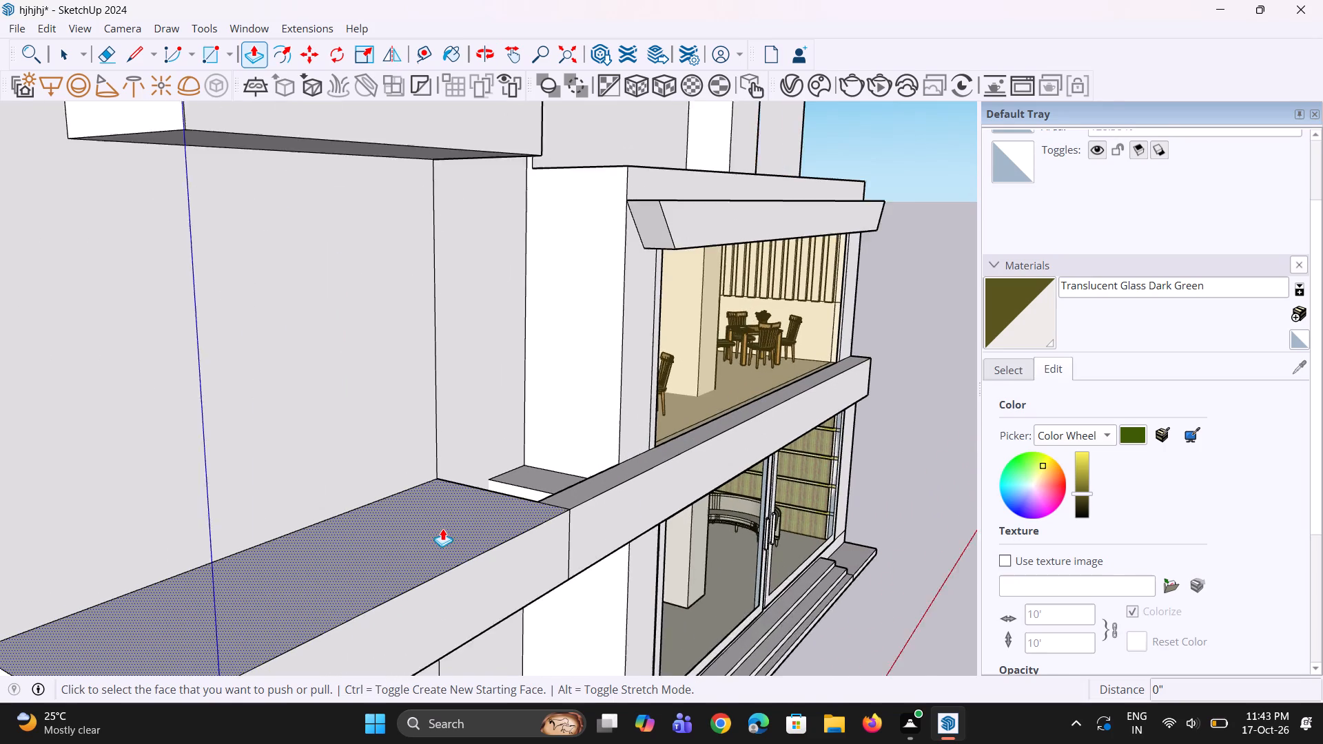
pyautogui.click(472, 550)
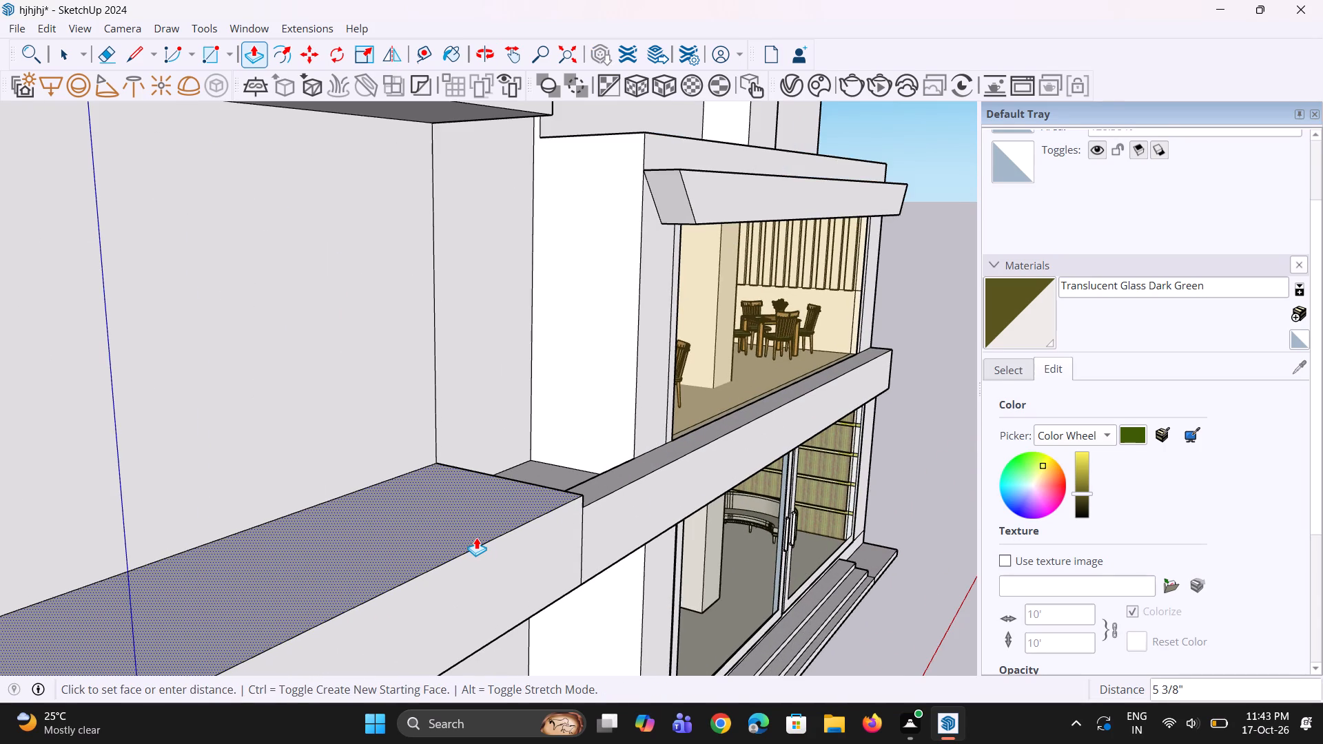
pyautogui.click(476, 537)
# Pull the top face of the projecting strip up by about another 9 1/8".
pyautogui.scroll(-4, 523, 508)
pyautogui.moveTo(591, 523); pyautogui.dragTo(444, 468, button='middle')
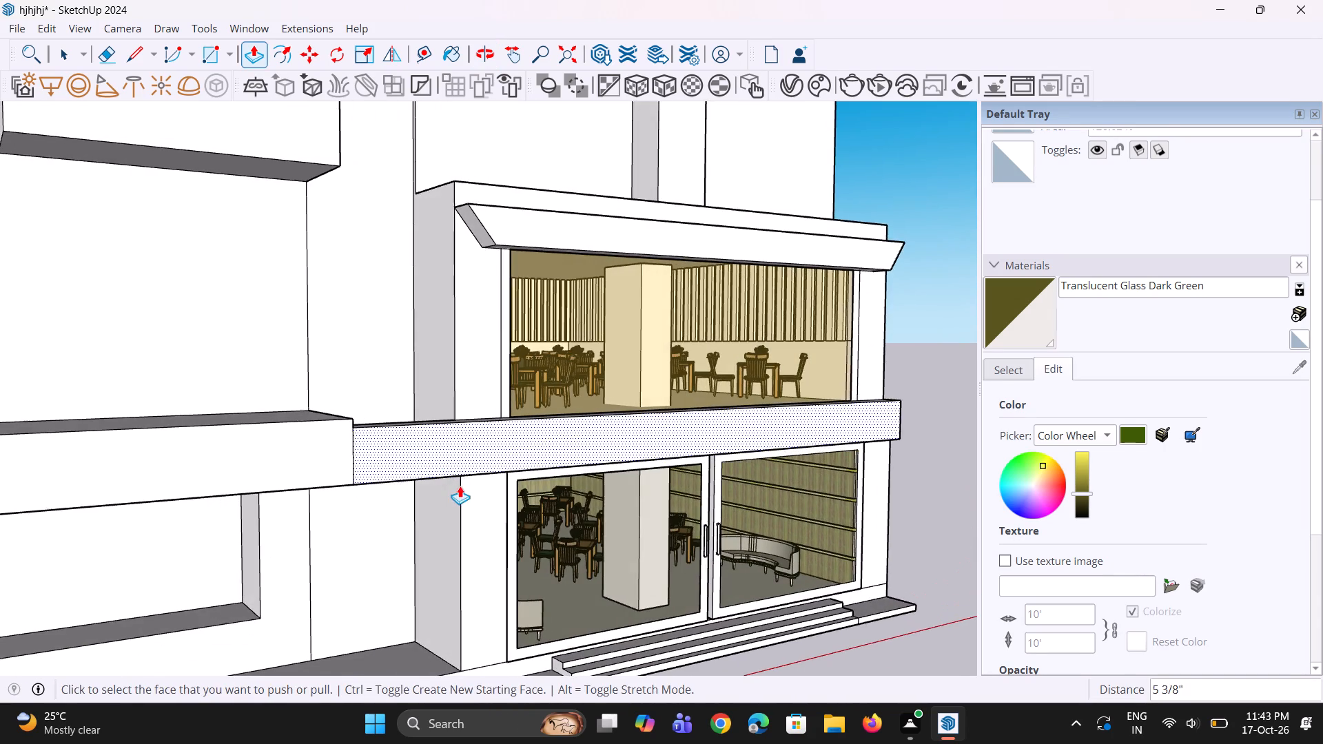
pyautogui.scroll(-9, 464, 488)
pyautogui.moveTo(418, 486); pyautogui.dragTo(358, 497, button='middle')
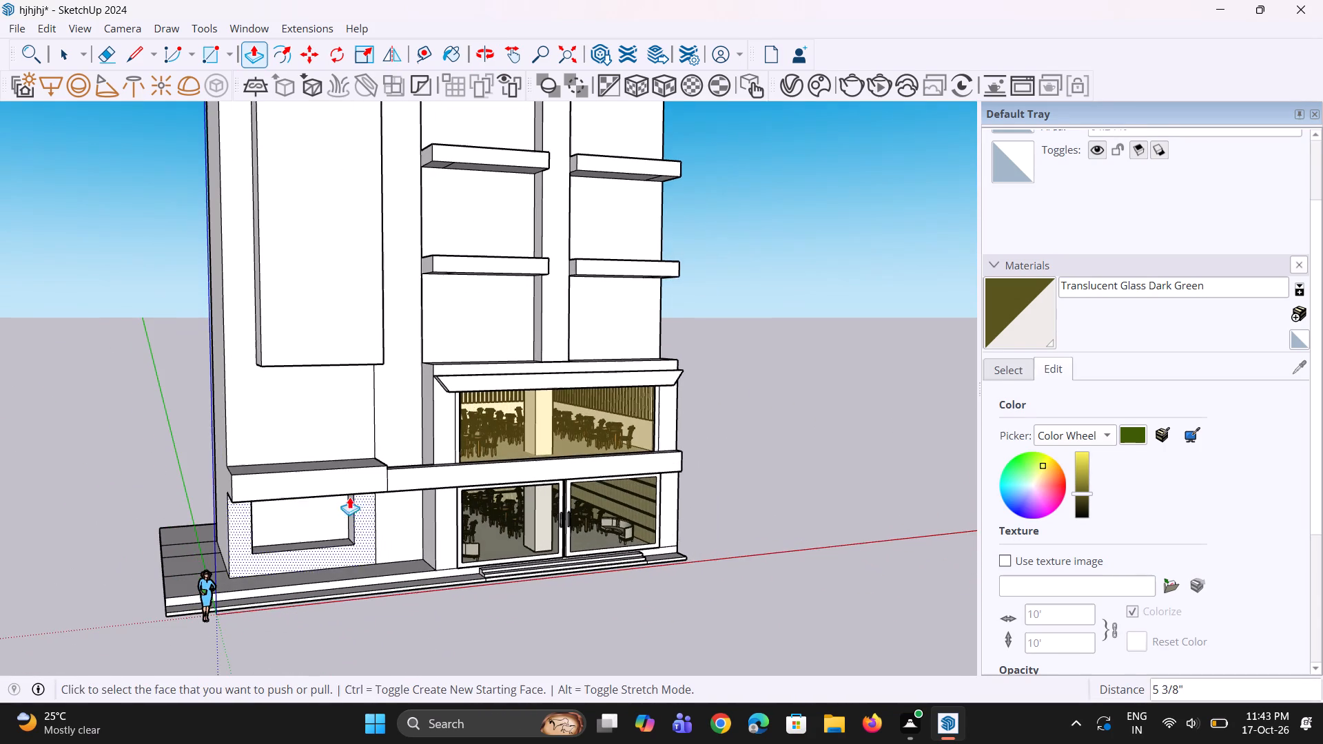
pyautogui.scroll(-3, 326, 495)
pyautogui.moveTo(318, 499); pyautogui.dragTo(305, 457, button='middle')
pyautogui.moveTo(301, 469); pyautogui.dragTo(308, 489, button='middle')
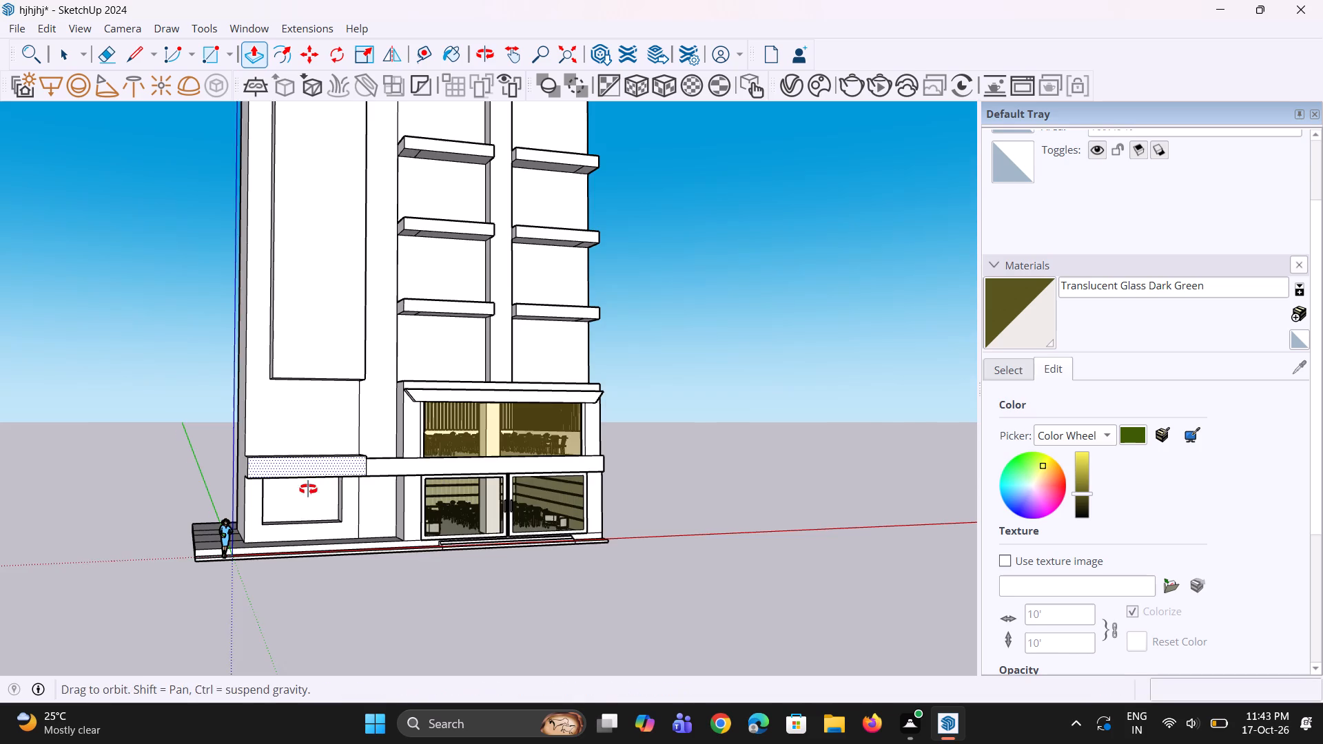
pyautogui.moveTo(308, 489); pyautogui.dragTo(325, 548, button='middle')
pyautogui.scroll(7, 325, 508)
pyautogui.moveTo(331, 506); pyautogui.dragTo(339, 520, button='middle')
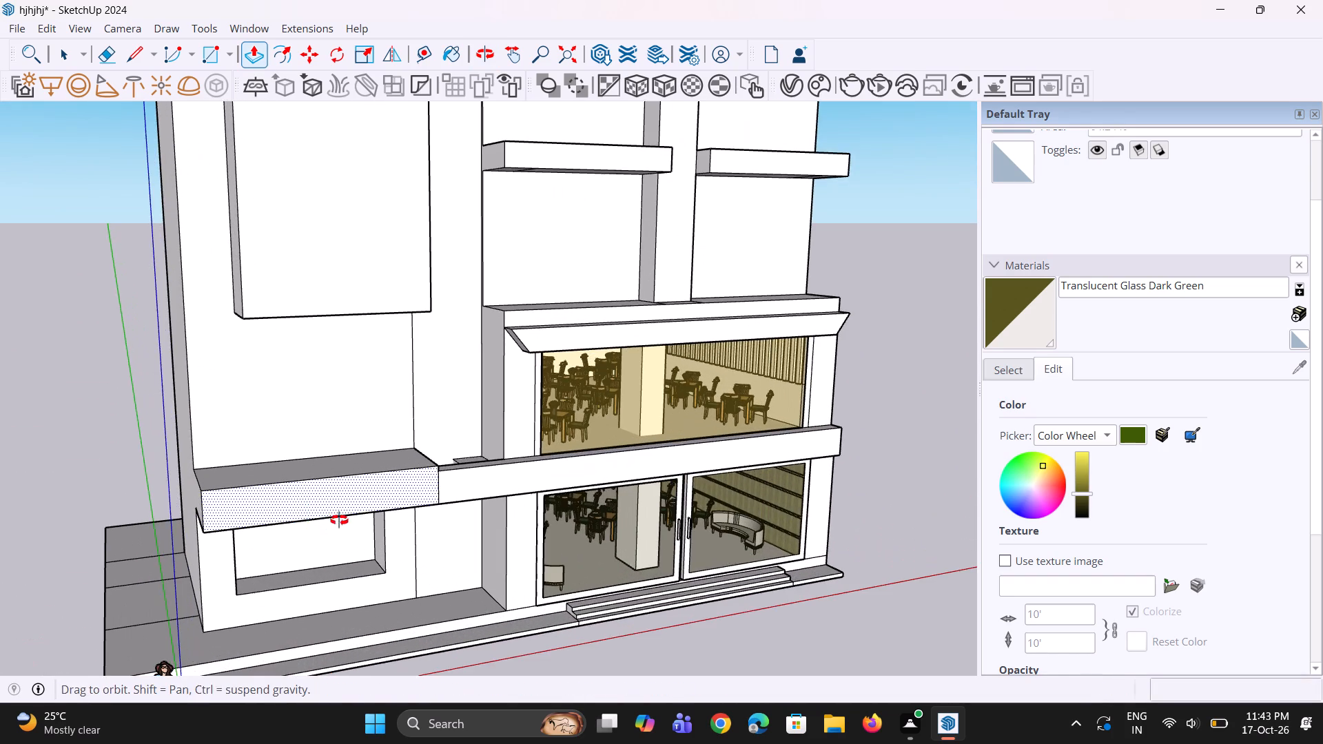
pyautogui.moveTo(339, 520); pyautogui.dragTo(340, 521, button='middle')
pyautogui.scroll(2, 363, 492)
pyautogui.click(376, 481)
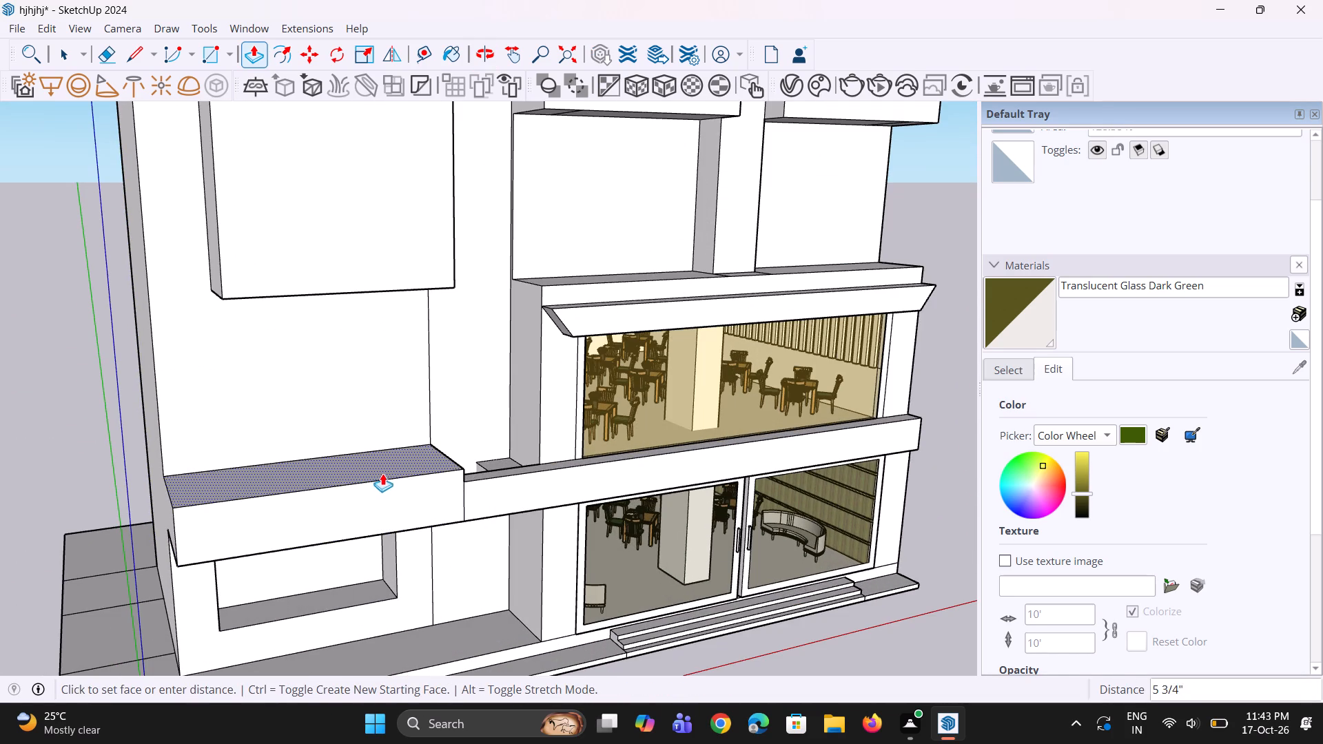
pyautogui.click(386, 470)
# Push the underside of the projecting strip up about 1' 1/8" to reduce its thickness.
pyautogui.scroll(-5, 384, 488)
pyautogui.scroll(1, 406, 491)
pyautogui.moveTo(406, 491); pyautogui.dragTo(371, 464, button='middle')
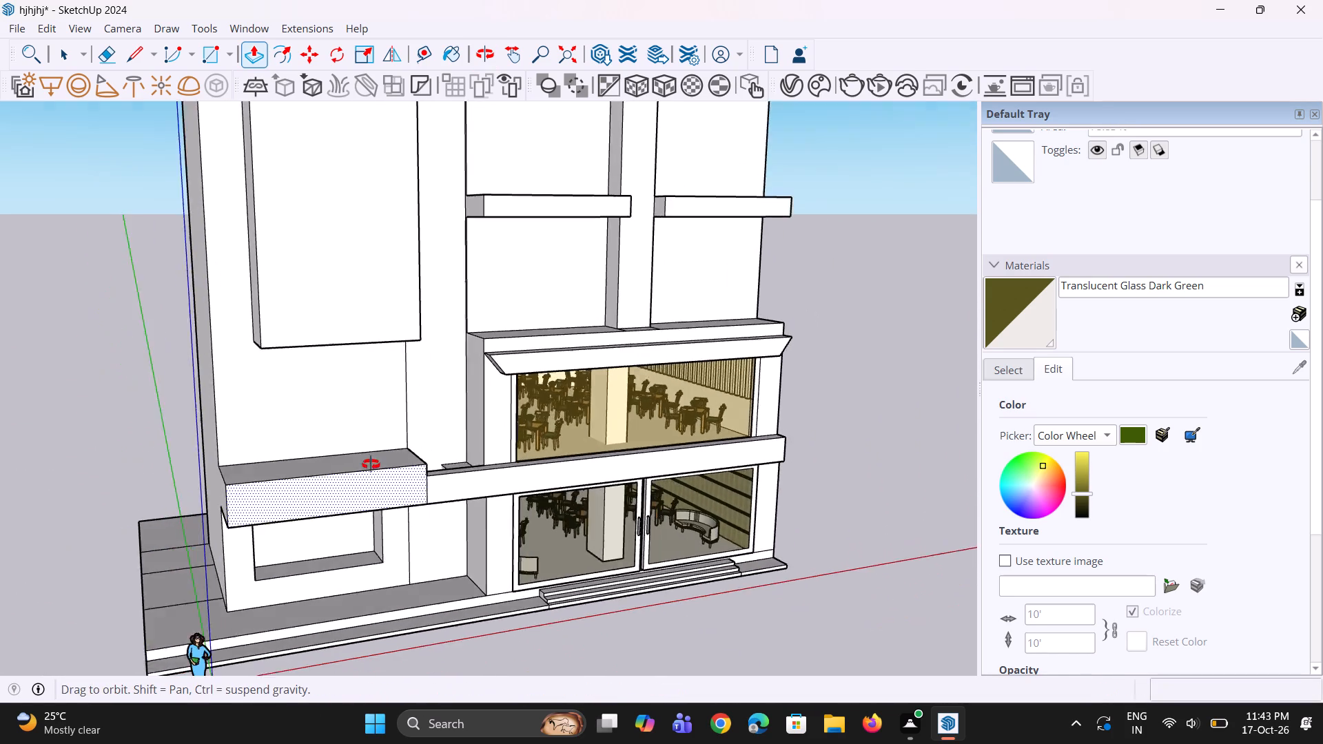
pyautogui.moveTo(371, 464); pyautogui.dragTo(460, 337, button='middle')
pyautogui.scroll(2, 482, 389)
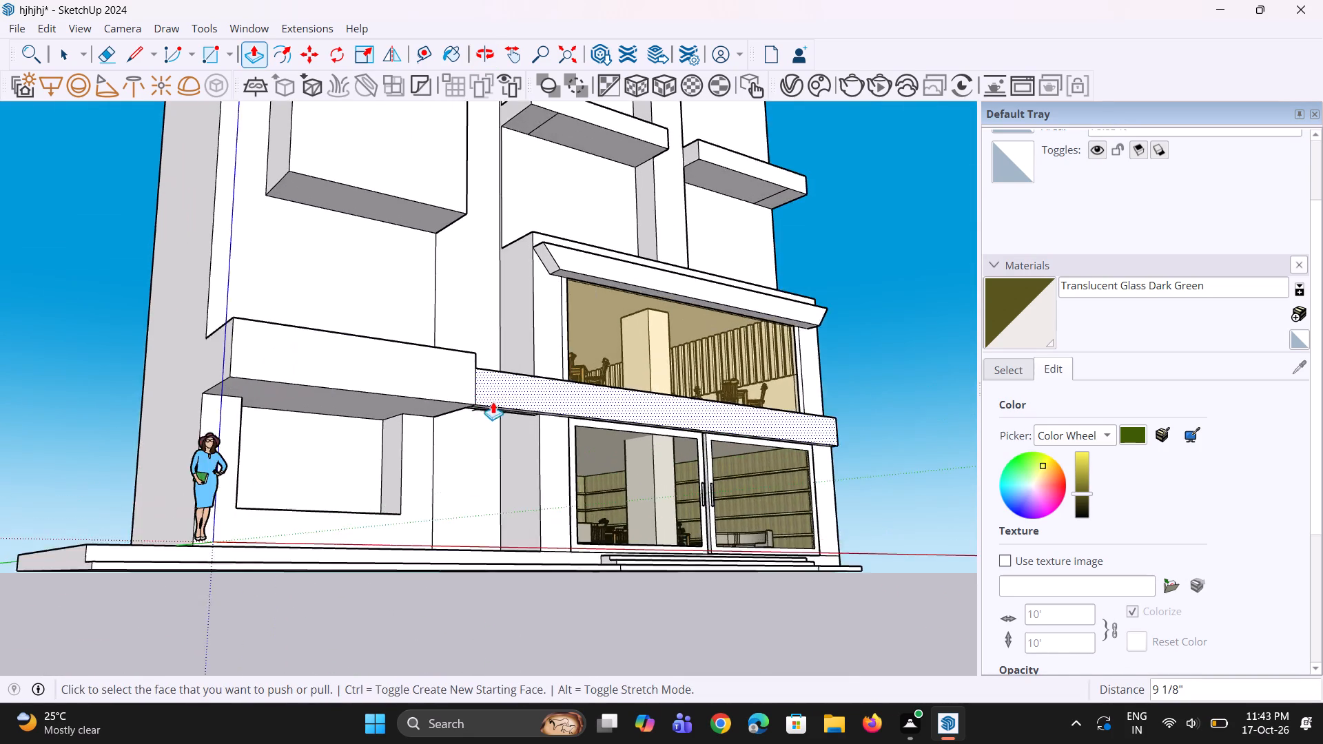
pyautogui.scroll(3, 493, 402)
pyautogui.scroll(-3, 498, 432)
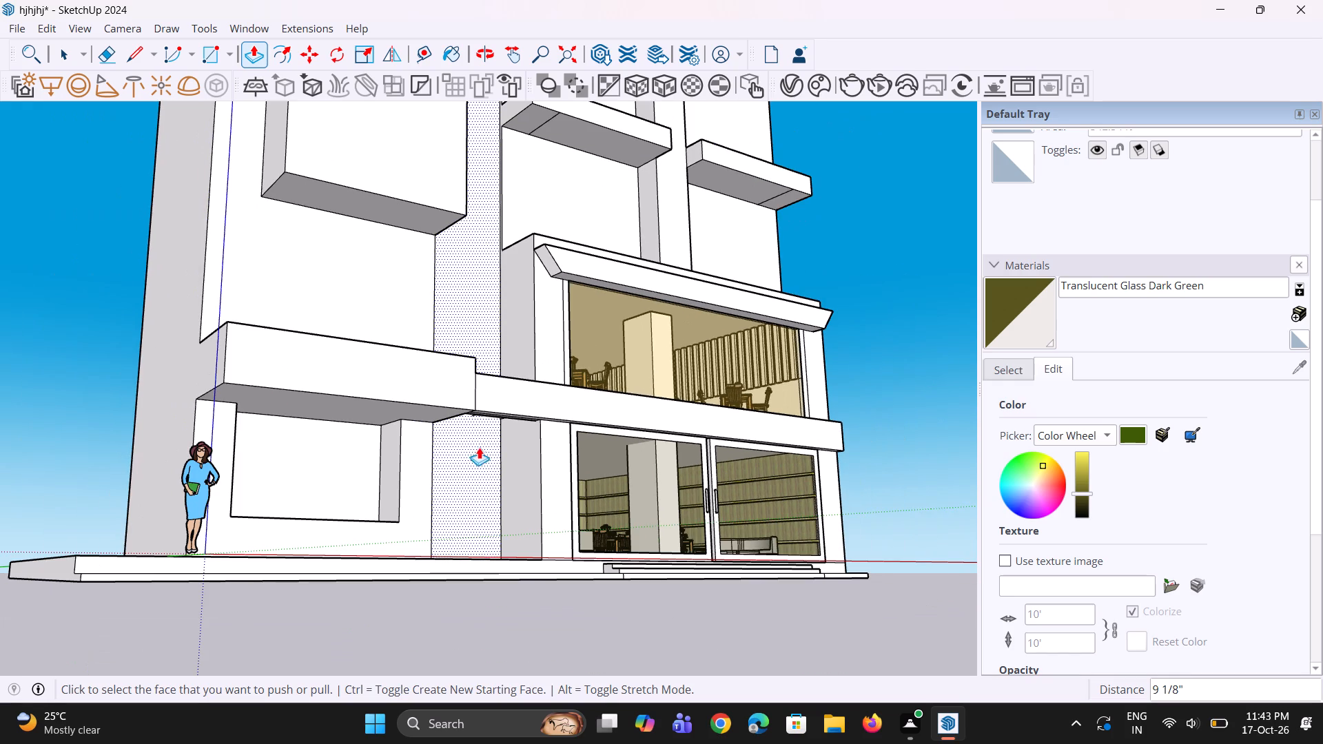
pyautogui.moveTo(408, 474); pyautogui.dragTo(408, 409, button='middle')
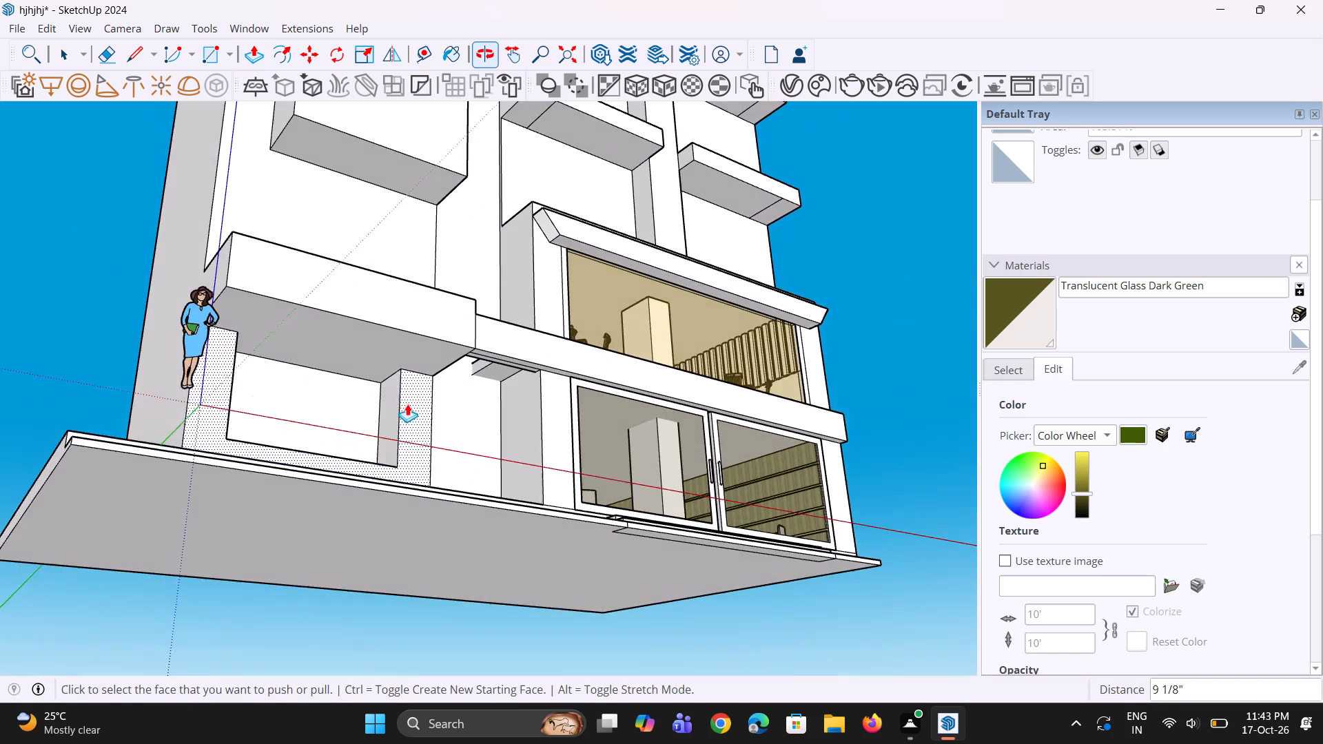
pyautogui.scroll(1, 413, 355)
pyautogui.click(413, 354)
pyautogui.click(418, 342)
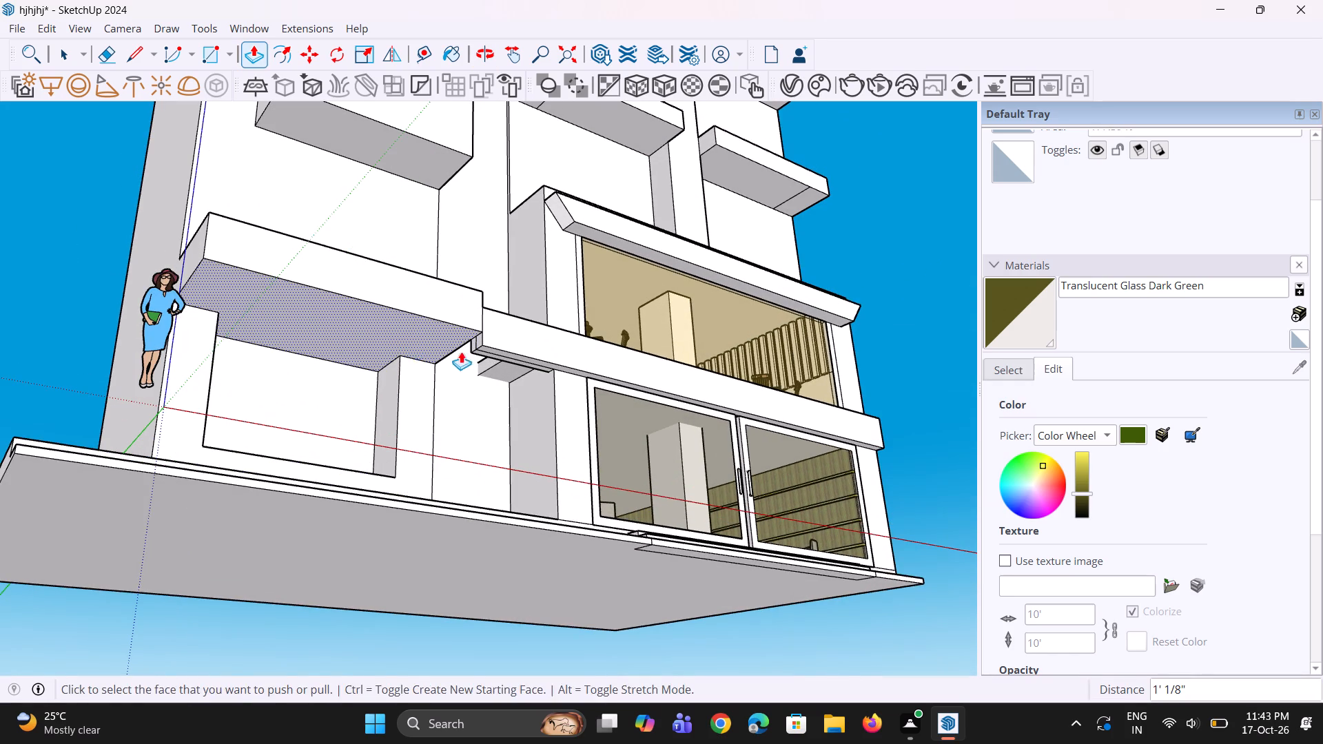
# Pull the bottom face of the tall projecting wall panel down about 12' 1 11/16" to the strip's top edge.
pyautogui.moveTo(473, 355); pyautogui.dragTo(417, 455, button='middle')
pyautogui.scroll(-5, 416, 456)
pyautogui.moveTo(413, 462); pyautogui.dragTo(333, 519, button='middle')
pyautogui.press('space')
pyautogui.press('space')
pyautogui.scroll(-4, 377, 546)
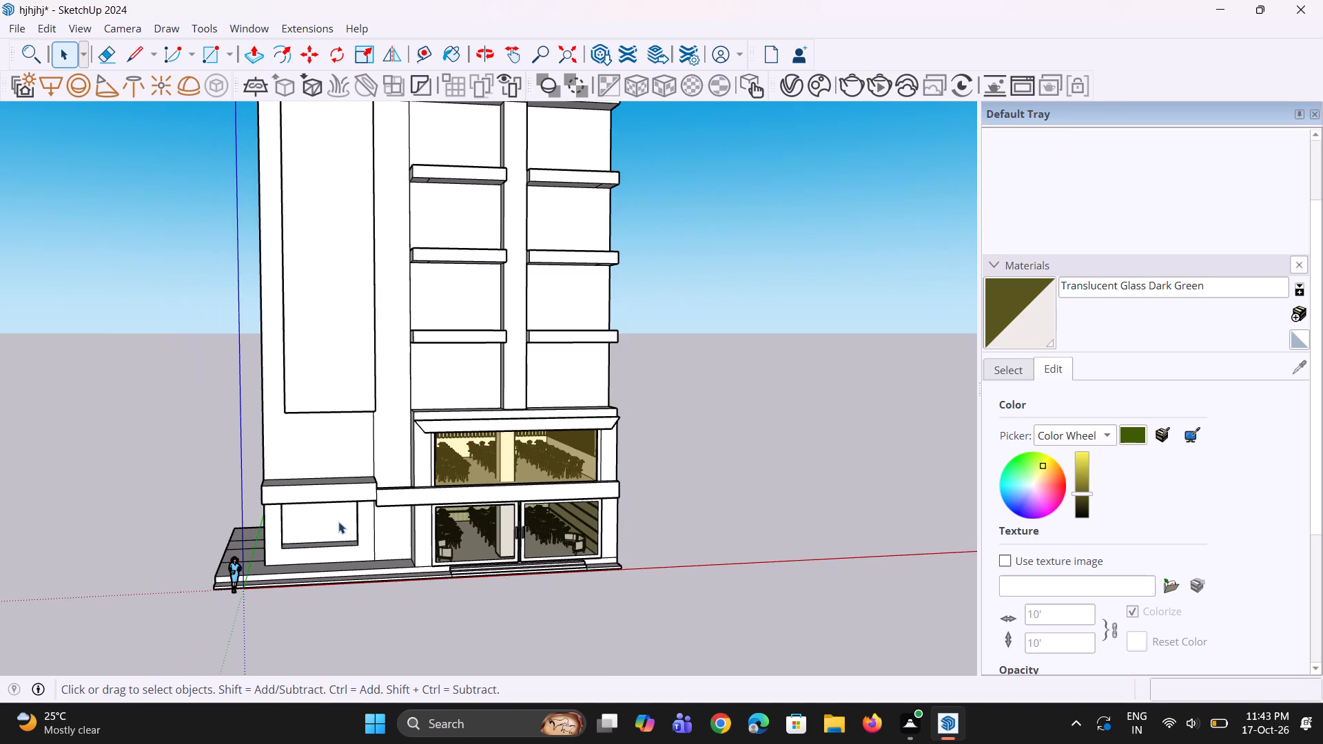
pyautogui.moveTo(337, 520); pyautogui.dragTo(325, 508, button='middle')
pyautogui.scroll(5, 298, 400)
pyautogui.scroll(2, 322, 458)
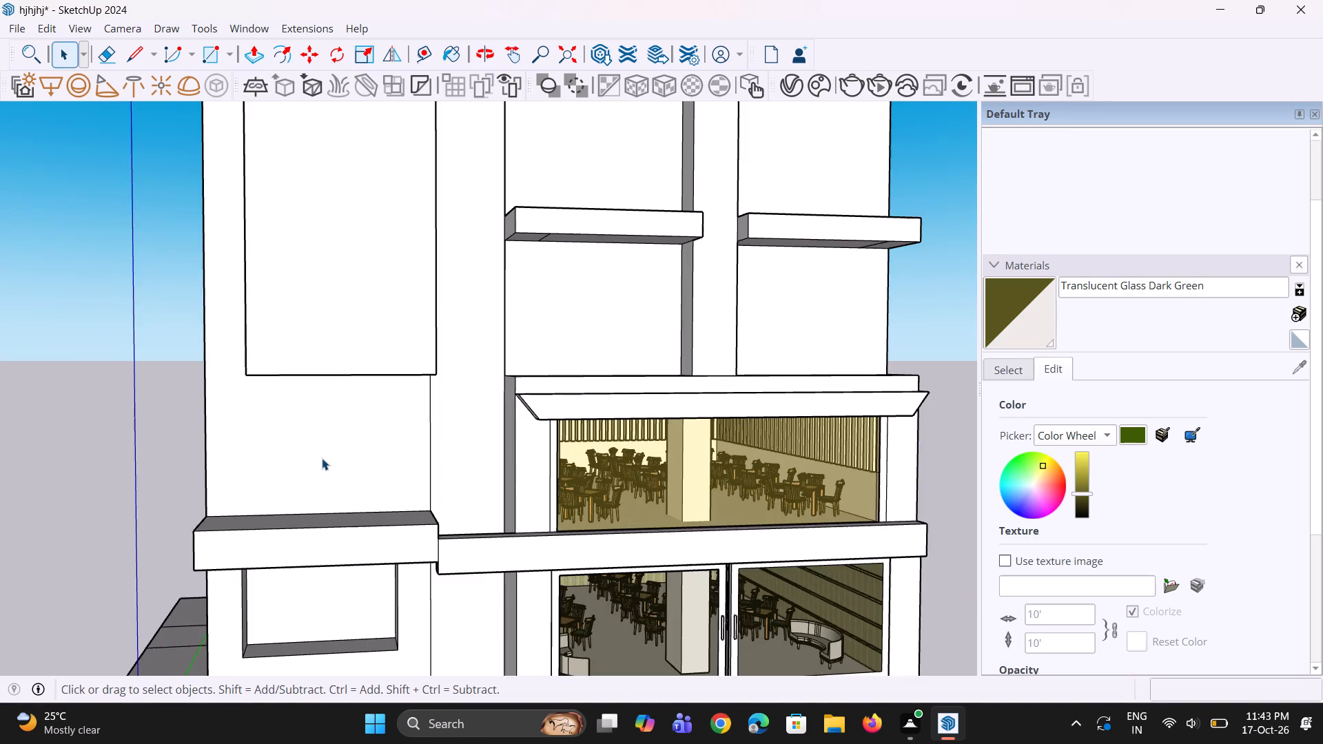
pyautogui.moveTo(325, 458); pyautogui.dragTo(420, 383, button='middle')
pyautogui.scroll(1, 338, 453)
pyautogui.press('p')
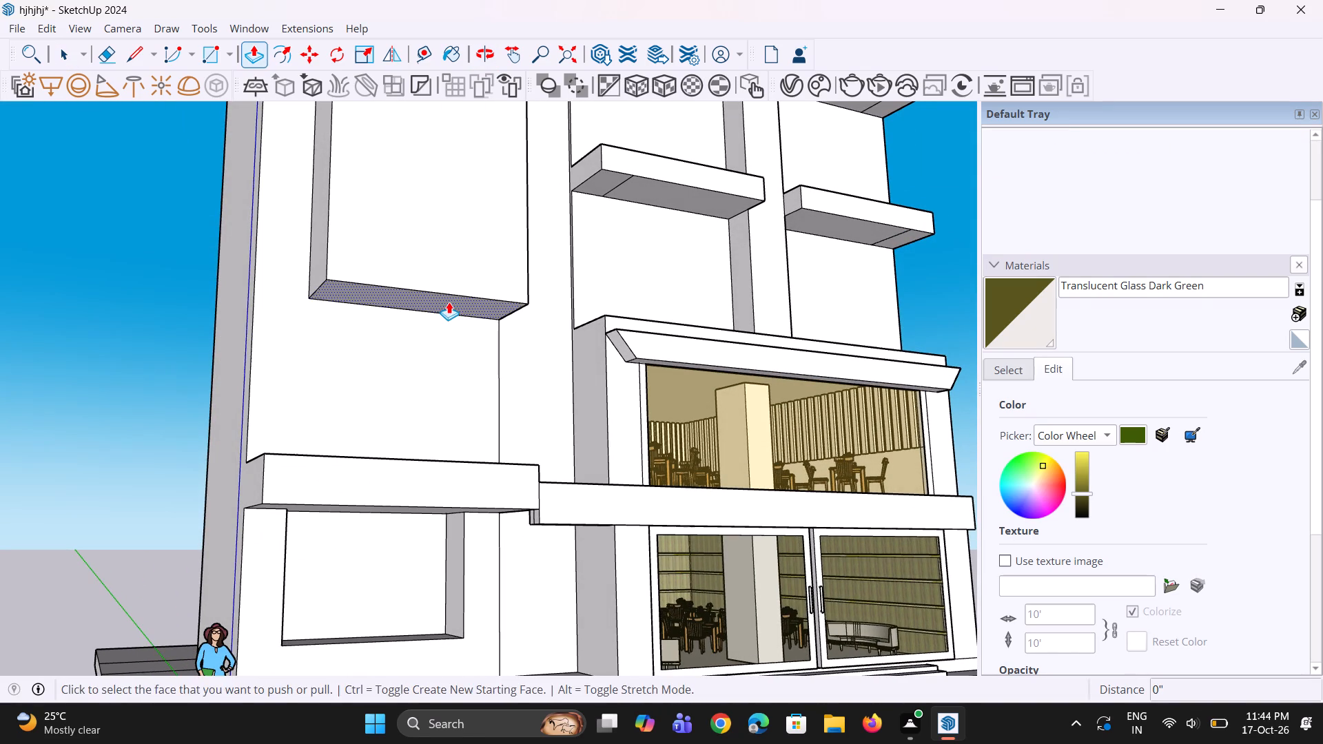
pyautogui.click(449, 302)
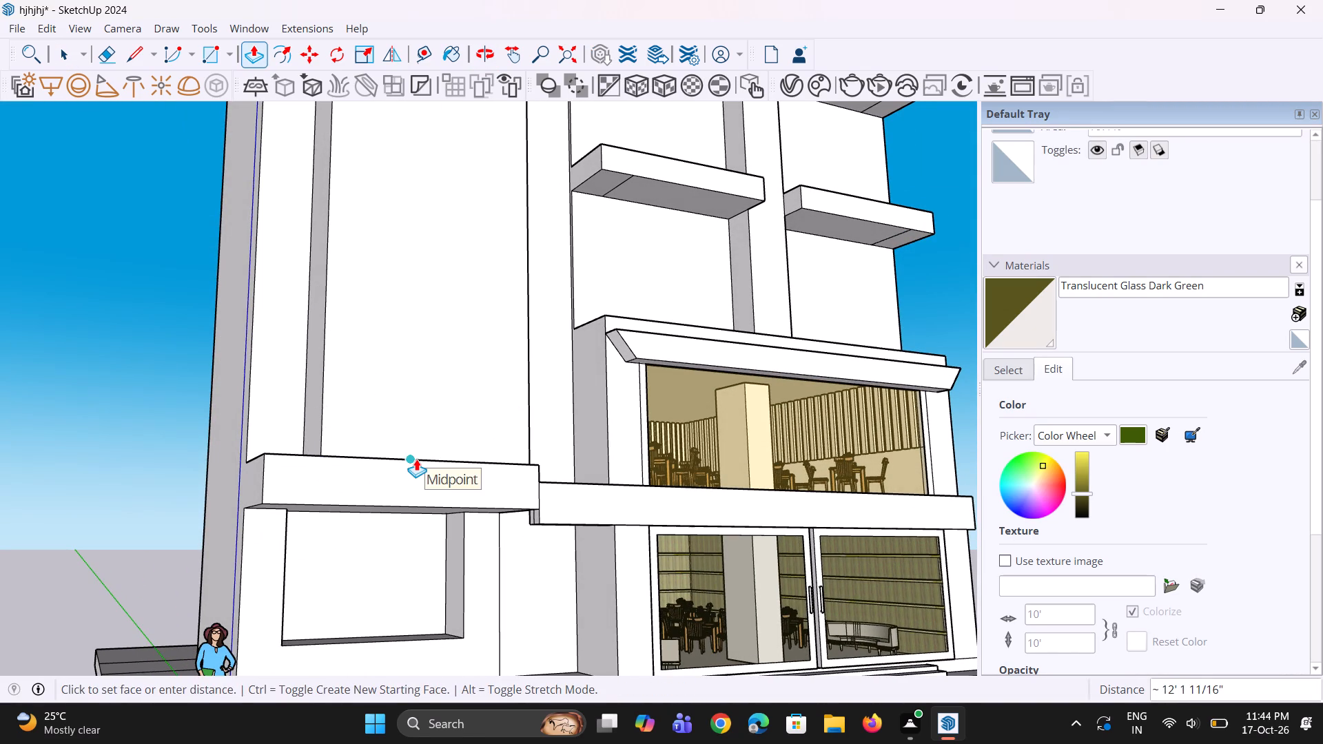
pyautogui.click(416, 459)
# Copy the strip's upper front edge a short distance down its front face to mark off a thin lip.
pyautogui.moveTo(422, 462); pyautogui.dragTo(384, 520, button='middle')
pyautogui.scroll(-10, 383, 515)
pyautogui.moveTo(390, 505); pyautogui.dragTo(387, 517, button='middle')
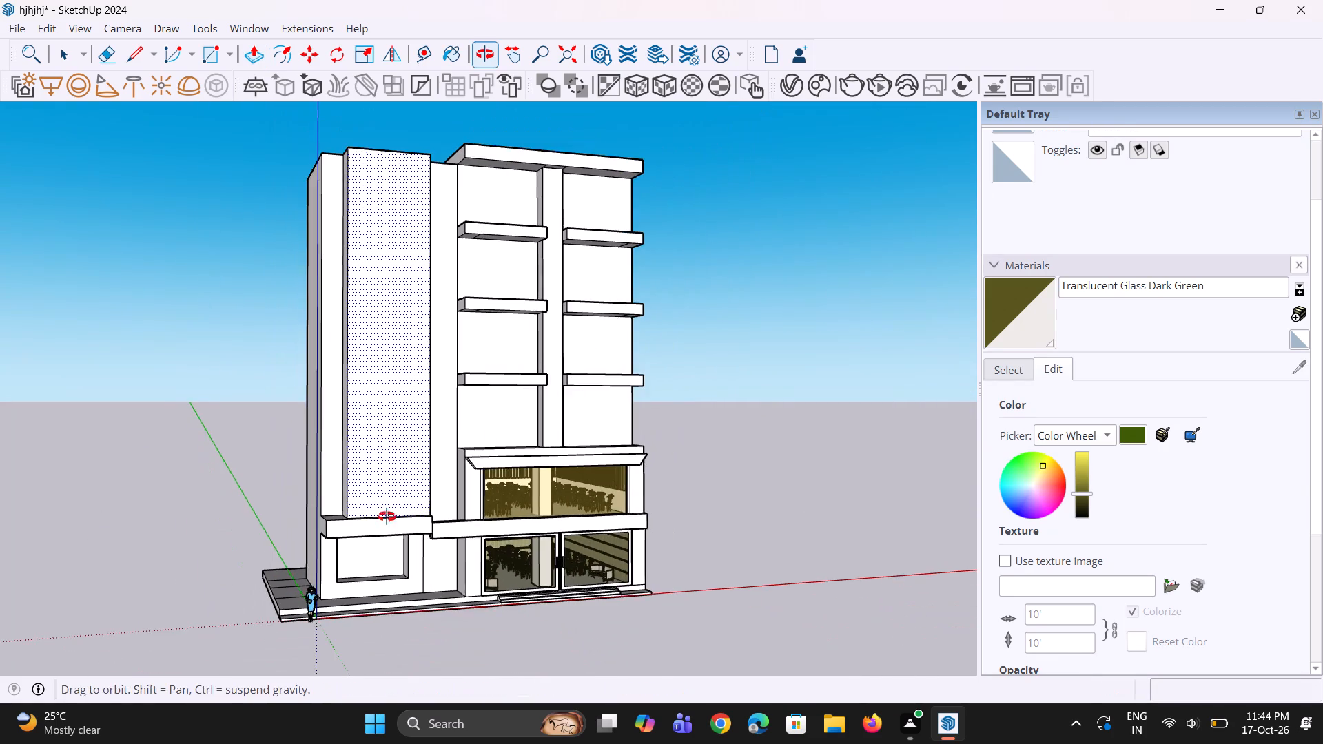
pyautogui.moveTo(387, 517); pyautogui.dragTo(373, 539, button='middle')
pyautogui.press('space')
pyautogui.scroll(6, 306, 527)
pyautogui.press('space')
pyautogui.click(358, 531)
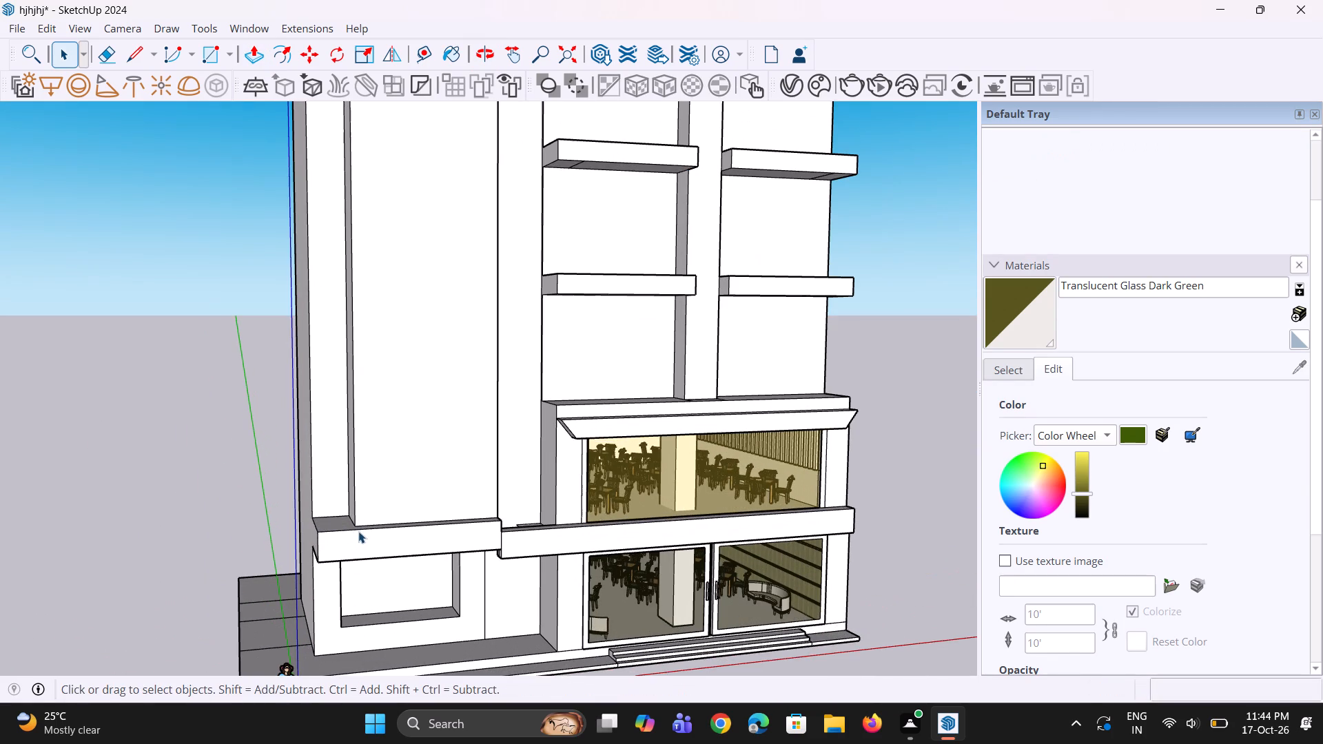
pyautogui.scroll(5, 307, 540)
pyautogui.press('m')
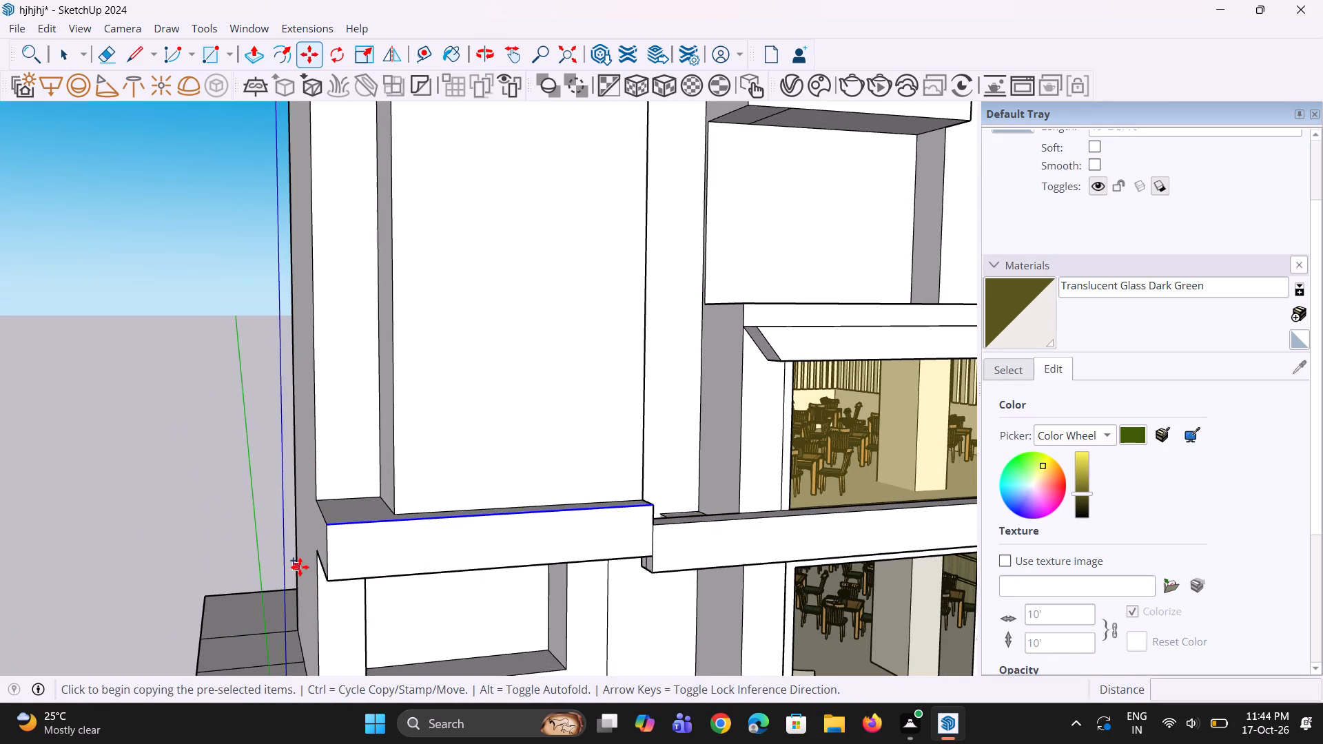
pyautogui.scroll(6, 300, 567)
pyautogui.click(389, 447)
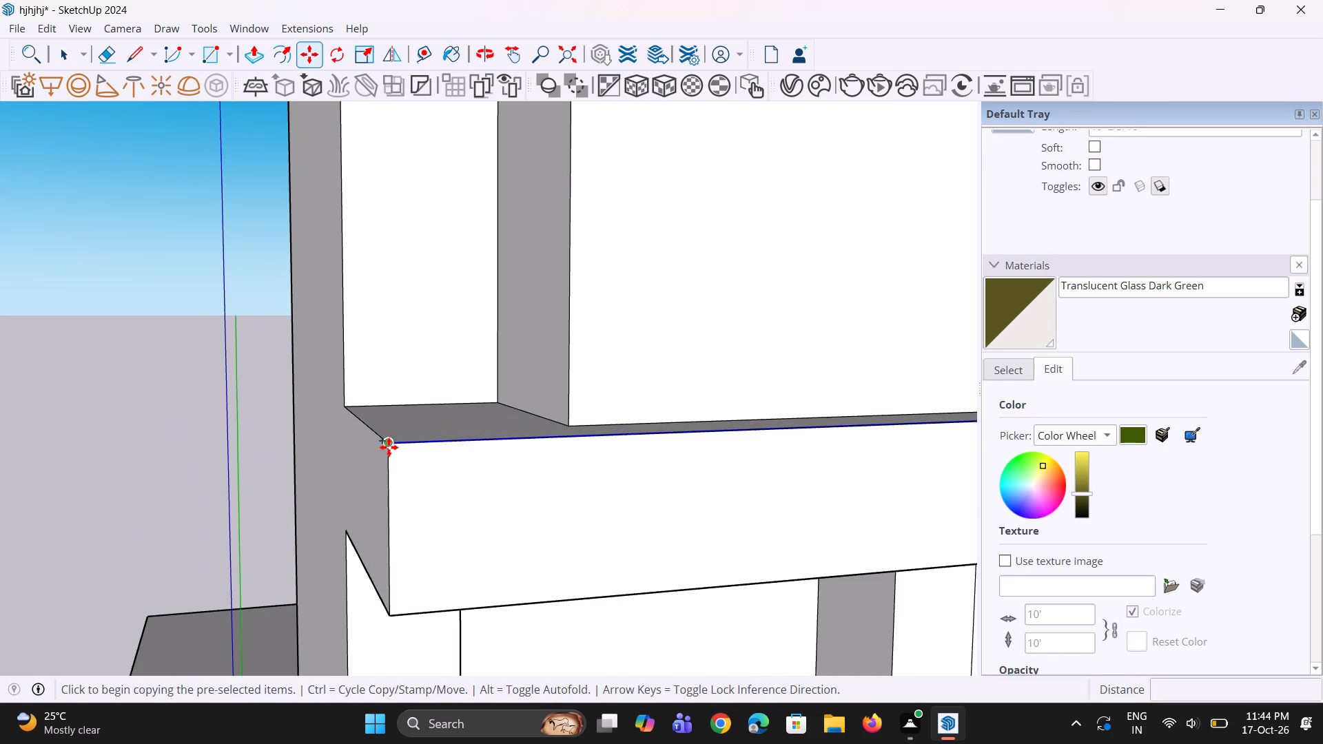
pyautogui.click(392, 472)
# Pull the thin upper part of the strip's front face out about 1' 4 1/8" as a new lip.
pyautogui.scroll(-3, 410, 537)
pyautogui.press('p')
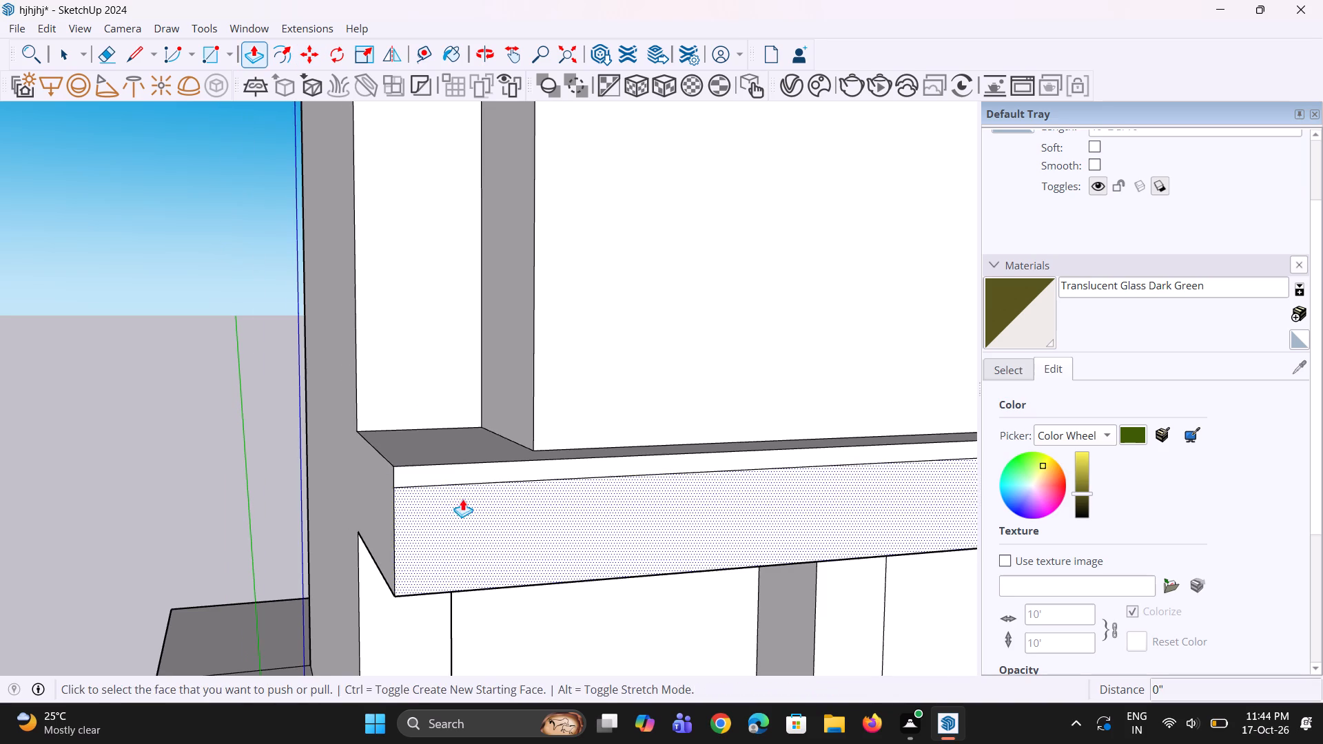
pyautogui.click(477, 475)
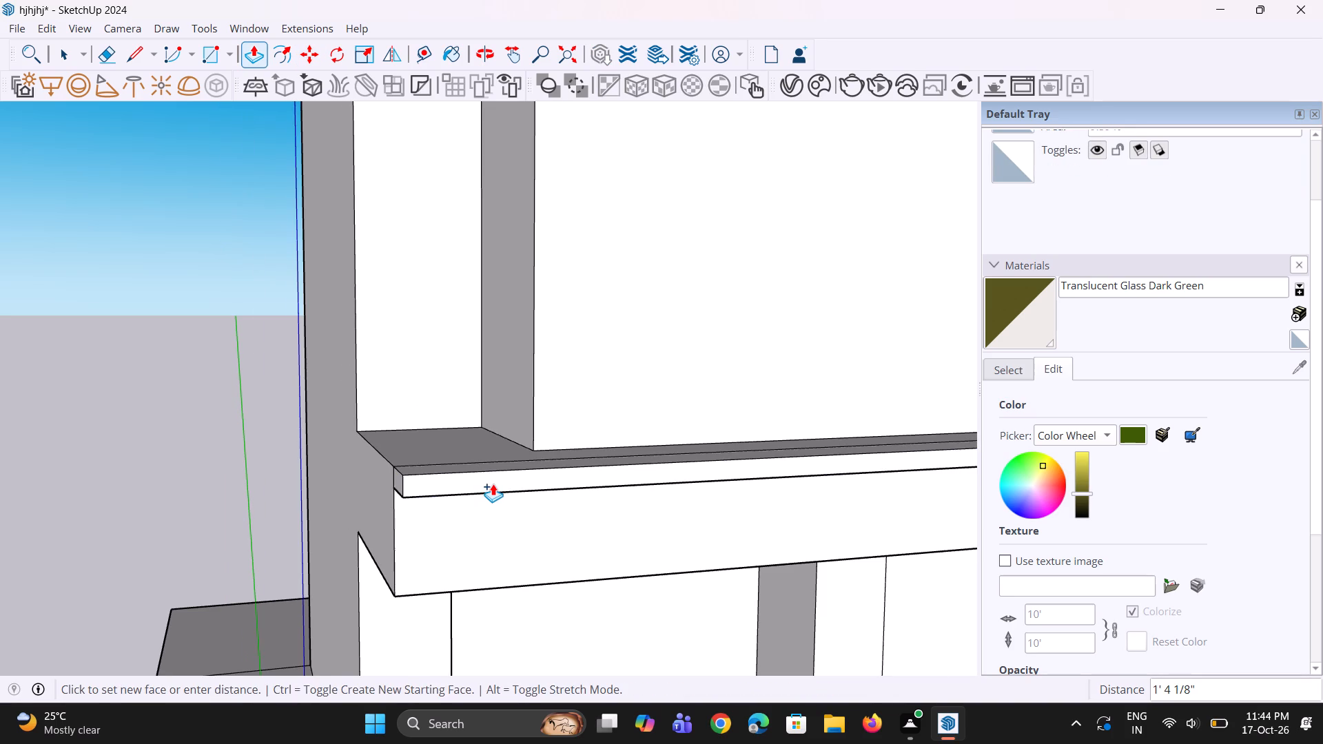
pyautogui.click(493, 484)
# Extend the lip's end face at the building's outer corner about 6 3/8" beyond the end of the strip.
pyautogui.moveTo(458, 492); pyautogui.dragTo(400, 486, button='middle')
pyautogui.scroll(-5, 399, 486)
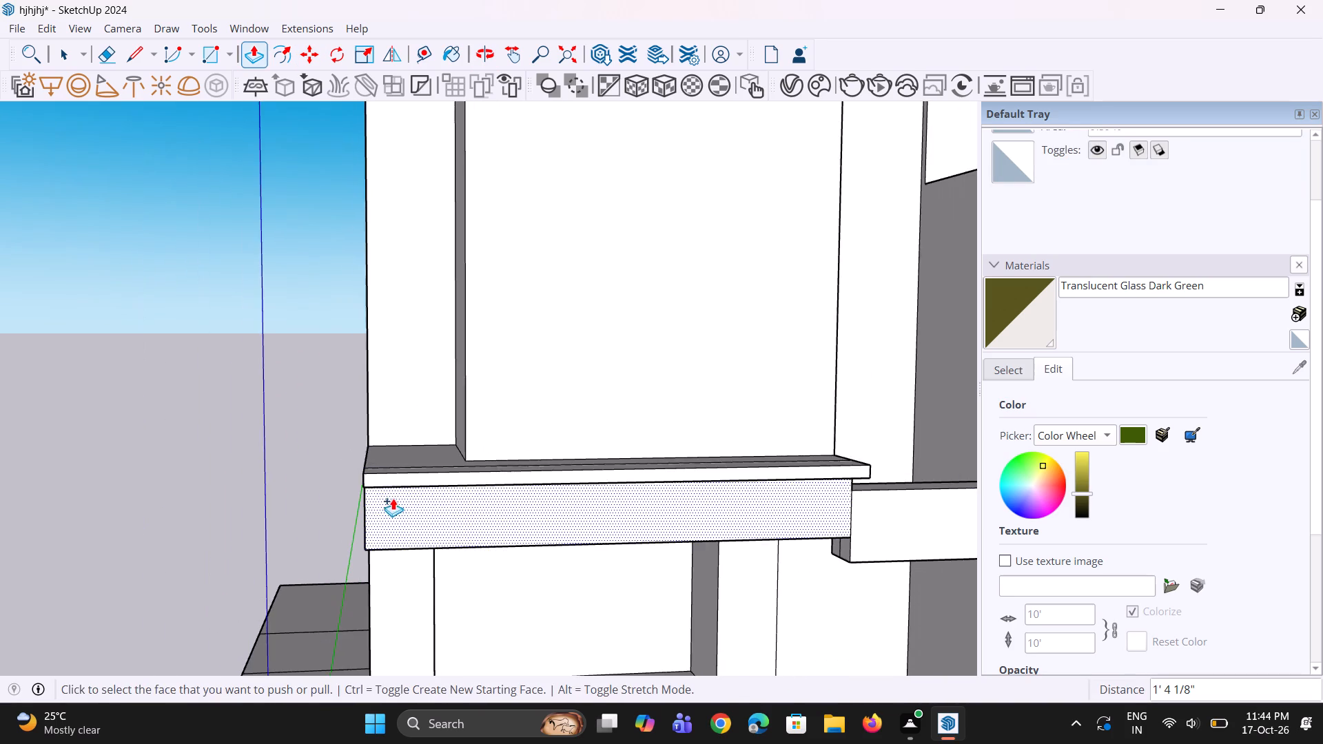
pyautogui.moveTo(393, 498); pyautogui.dragTo(485, 496, button='middle')
pyautogui.scroll(2, 463, 495)
pyautogui.click(495, 475)
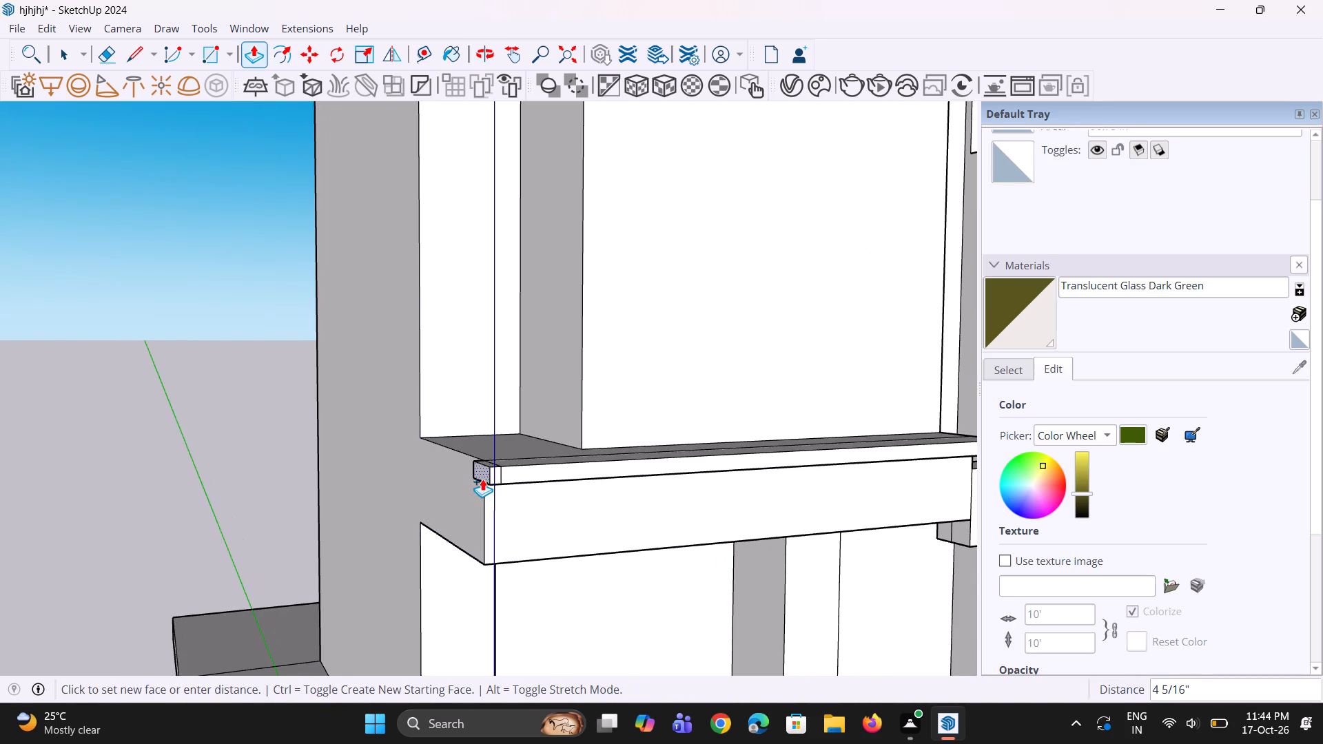
pyautogui.click(478, 481)
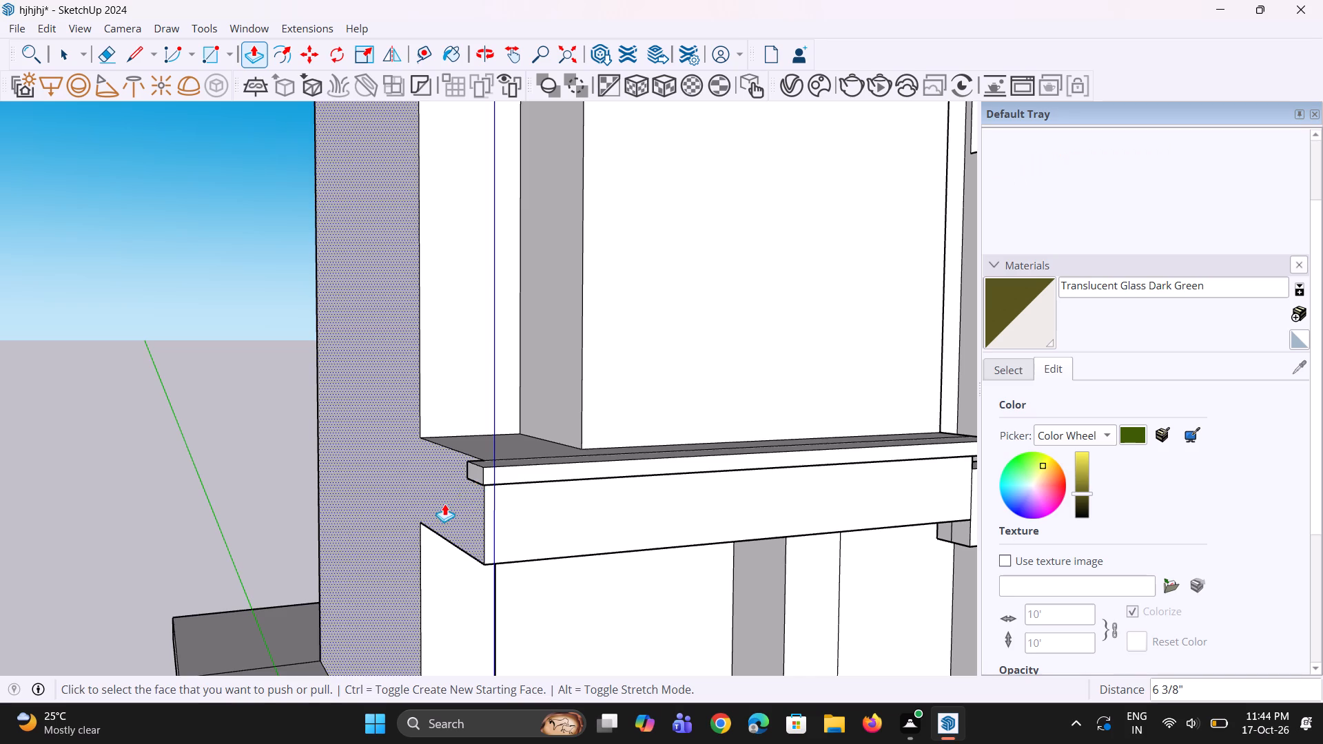
# Draw a diagonal line across the lip's front face at the outer-corner end, from its top corner to its bottom edge.
pyautogui.scroll(-4, 443, 505)
pyautogui.moveTo(546, 518); pyautogui.dragTo(427, 523, button='middle')
pyautogui.scroll(2, 322, 472)
pyautogui.press('space')
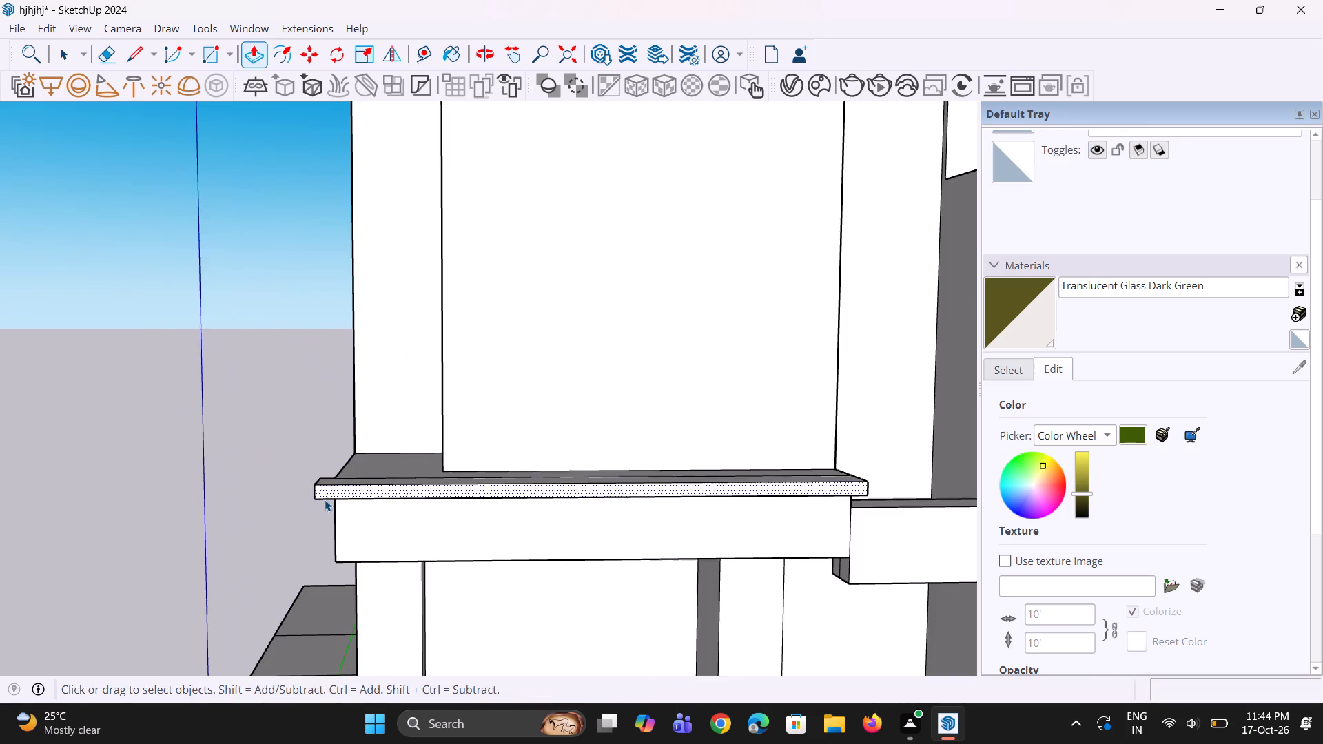
pyautogui.scroll(2, 325, 499)
pyautogui.press('l')
pyautogui.scroll(5, 324, 500)
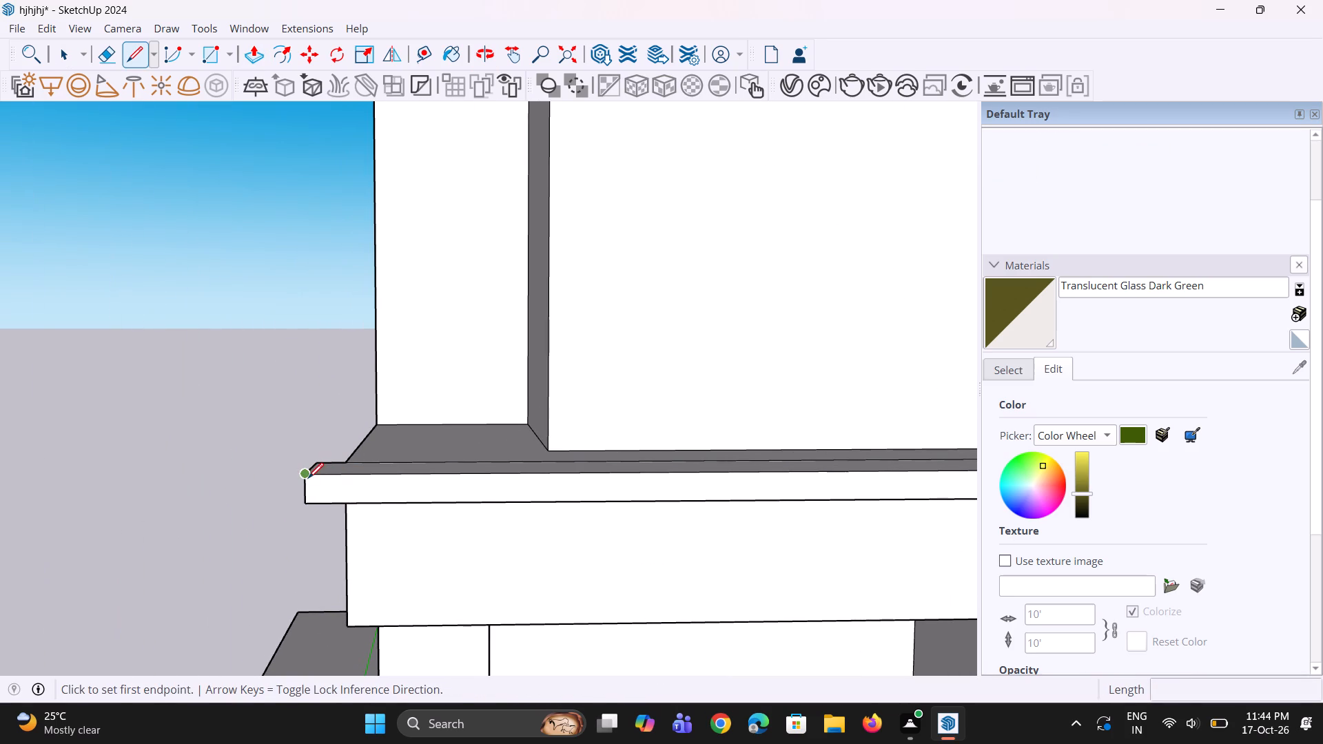
pyautogui.click(308, 477)
pyautogui.click(340, 504)
# Draw a matching diagonal line on the lip's front face at the entrance end, from its top corner to its bottom edge.
pyautogui.scroll(-9, 336, 523)
pyautogui.scroll(8, 628, 518)
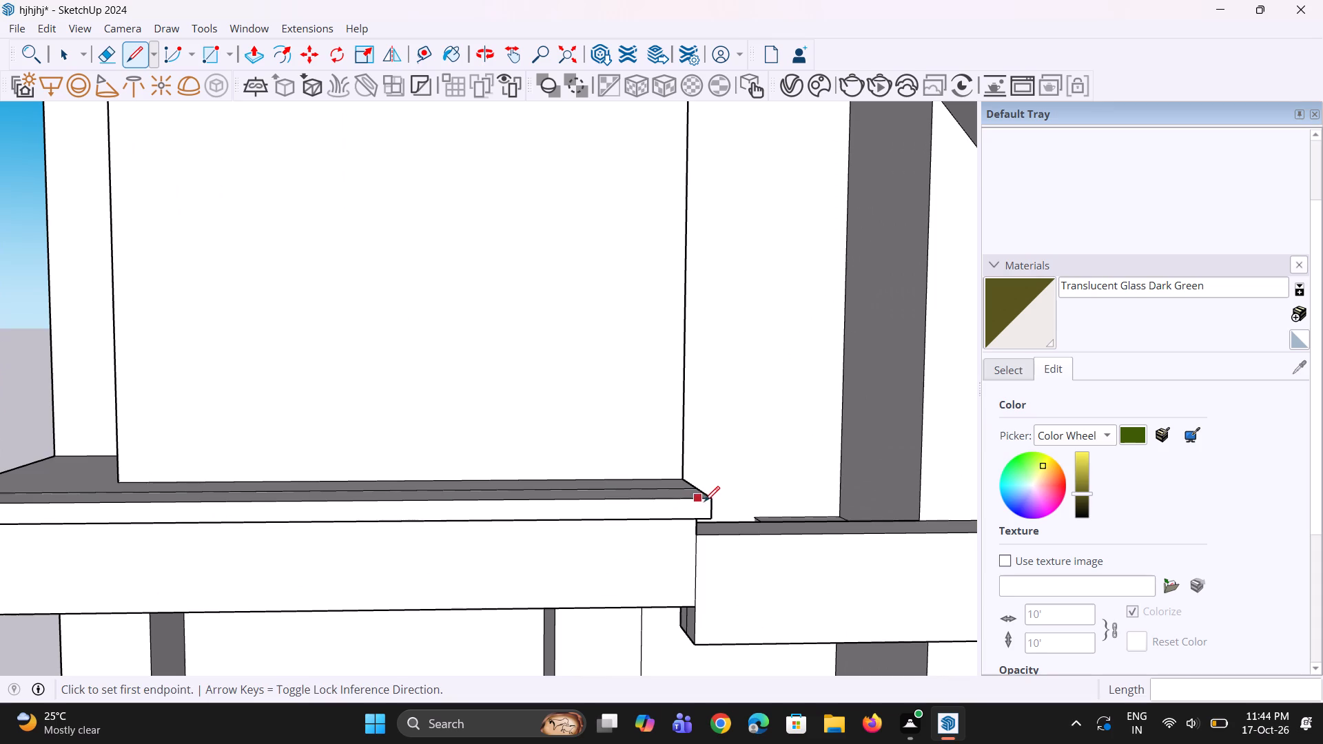
pyautogui.click(711, 501)
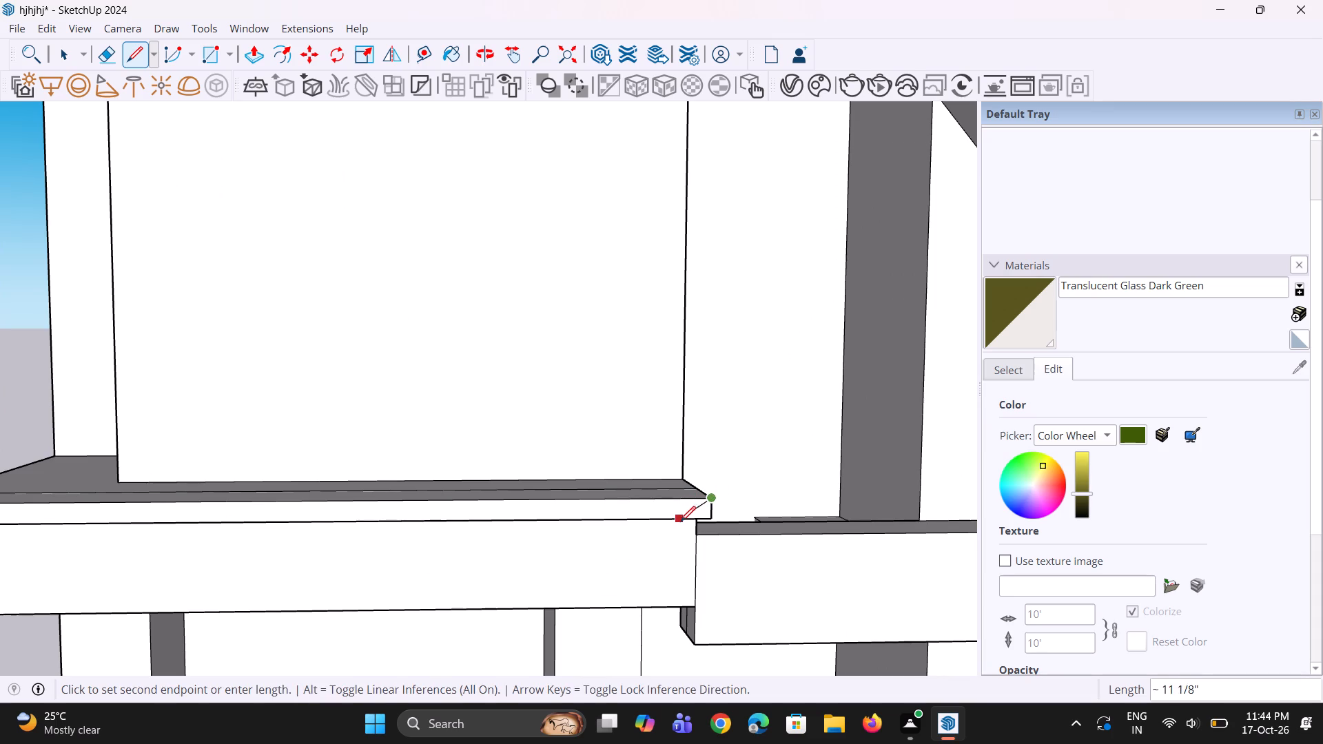
pyautogui.click(684, 521)
pyautogui.scroll(-4, 686, 519)
pyautogui.press('space')
pyautogui.press('space')
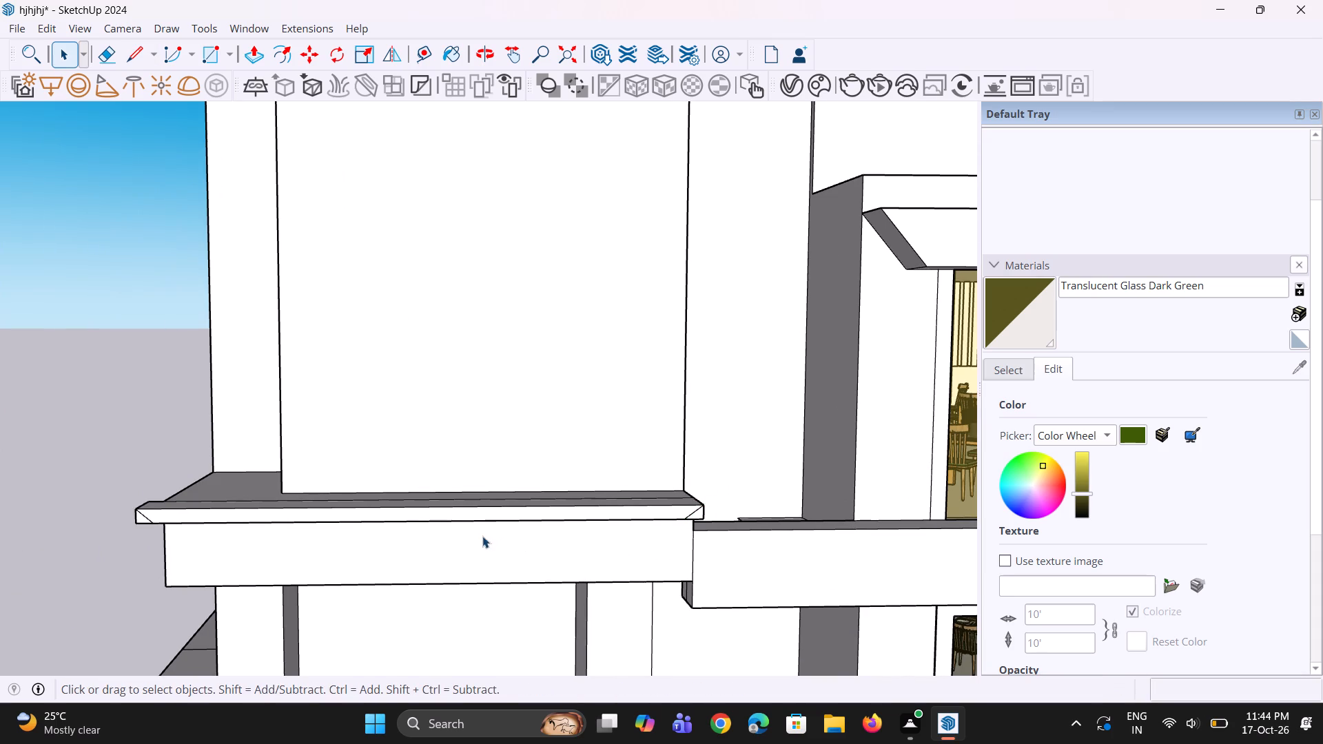
# Push the triangle at the lip's outer-corner end back toward the wall to bevel that end.
pyautogui.scroll(1, 283, 521)
pyautogui.scroll(-4, 227, 539)
pyautogui.scroll(4, 181, 541)
pyautogui.moveTo(174, 535); pyautogui.dragTo(220, 541, button='middle')
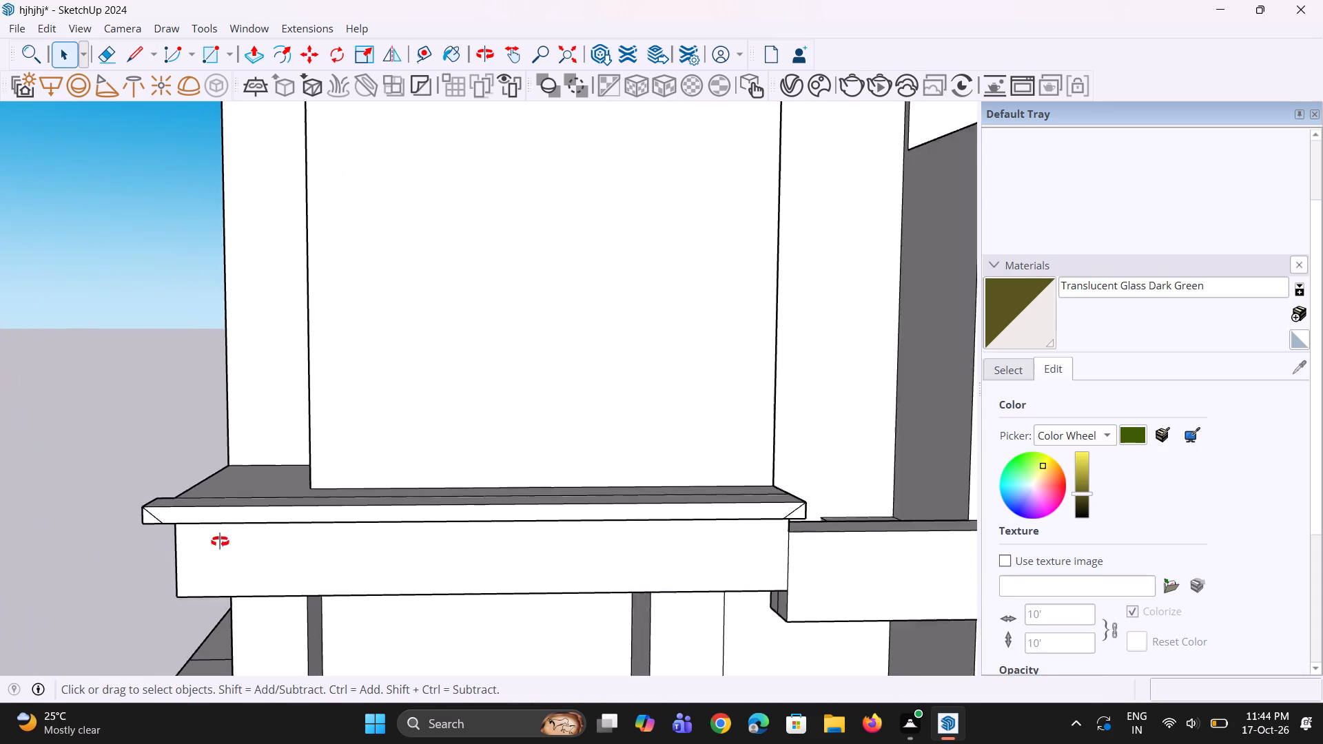
pyautogui.moveTo(220, 541); pyautogui.dragTo(448, 540, button='middle')
pyautogui.press('p')
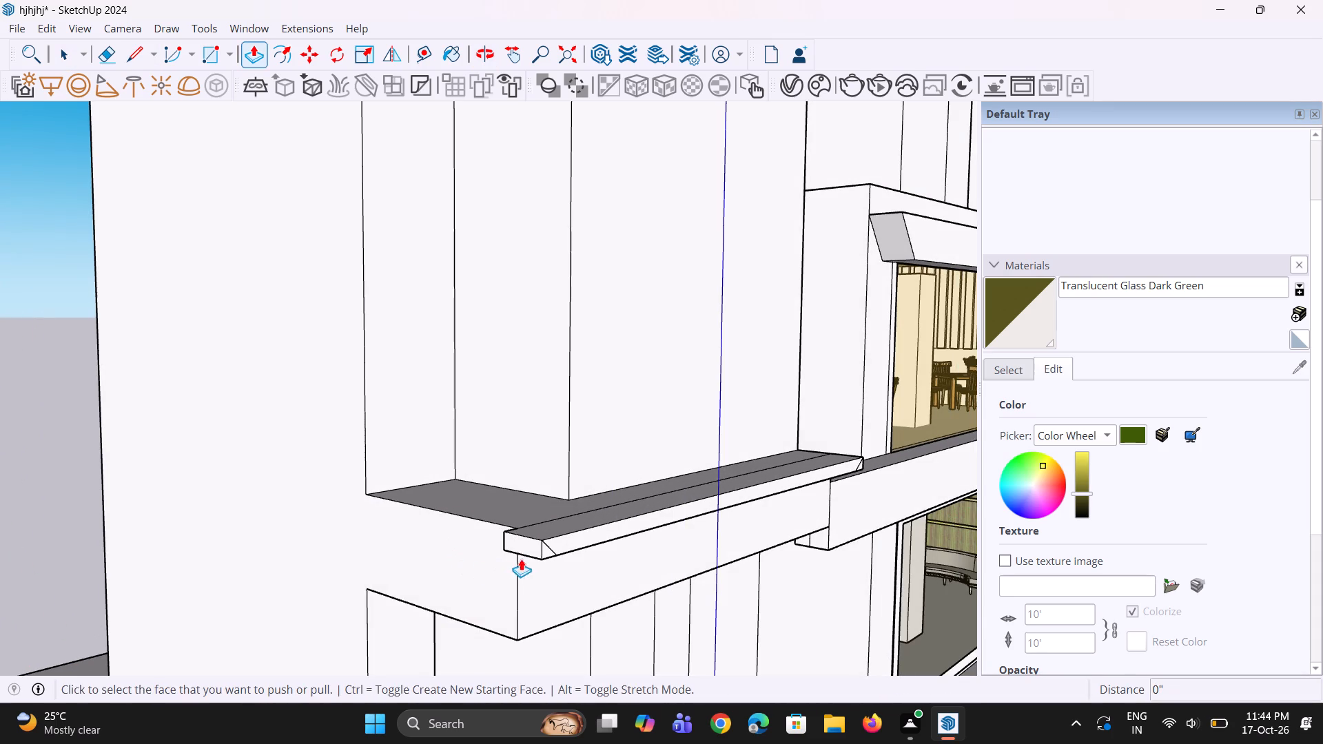
pyautogui.click(546, 552)
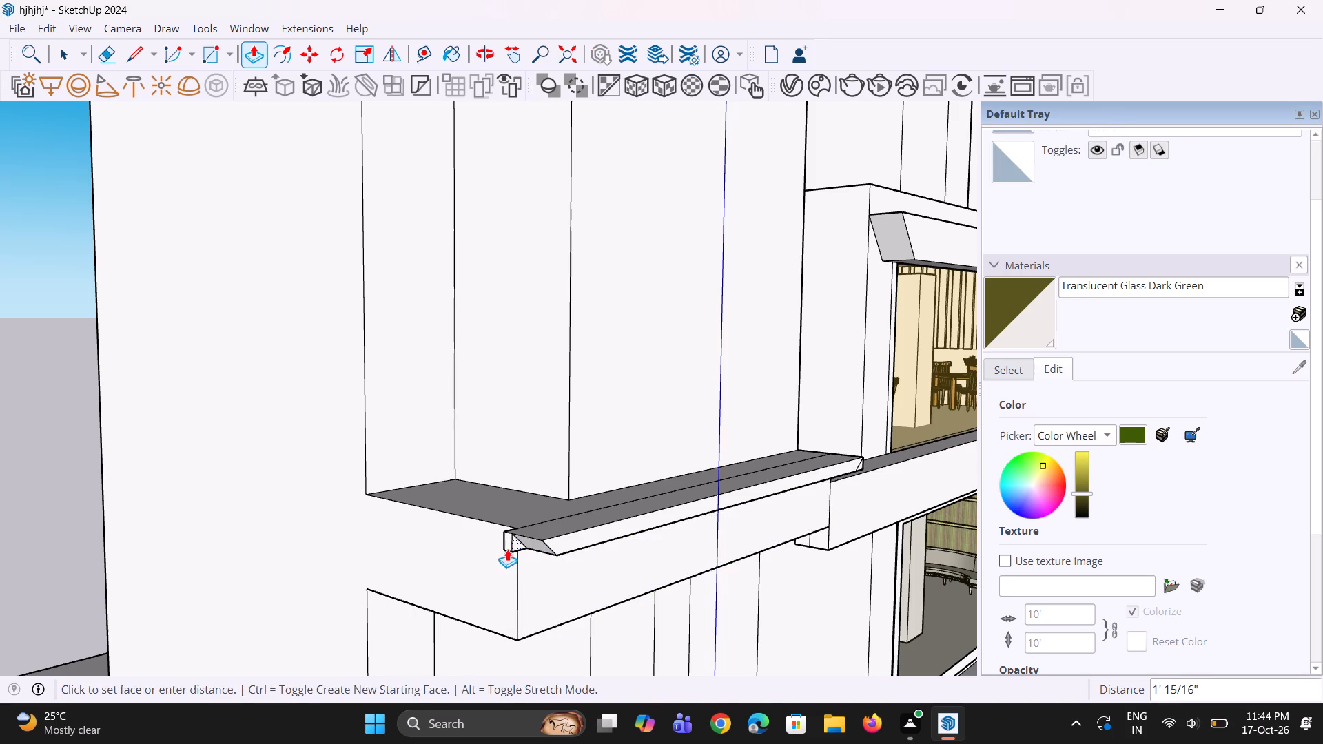
pyautogui.click(497, 551)
pyautogui.moveTo(523, 547); pyautogui.dragTo(481, 550, button='middle')
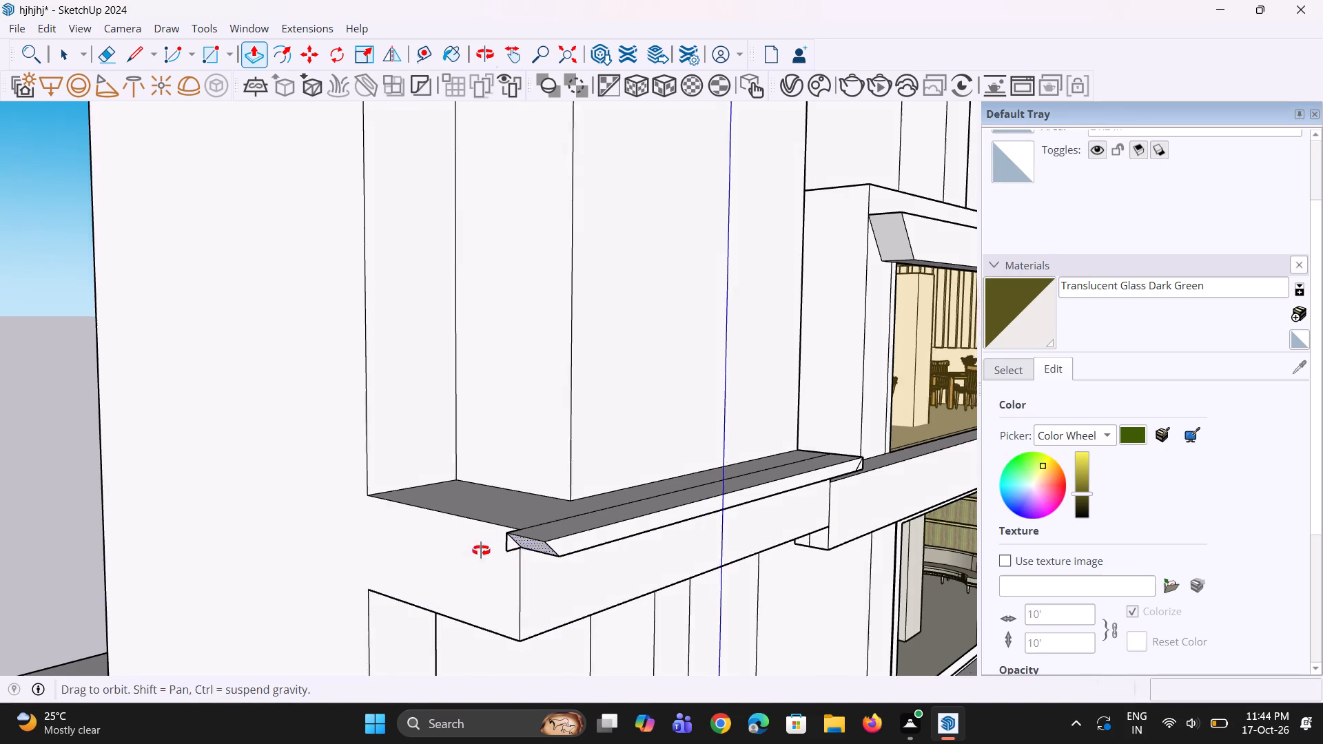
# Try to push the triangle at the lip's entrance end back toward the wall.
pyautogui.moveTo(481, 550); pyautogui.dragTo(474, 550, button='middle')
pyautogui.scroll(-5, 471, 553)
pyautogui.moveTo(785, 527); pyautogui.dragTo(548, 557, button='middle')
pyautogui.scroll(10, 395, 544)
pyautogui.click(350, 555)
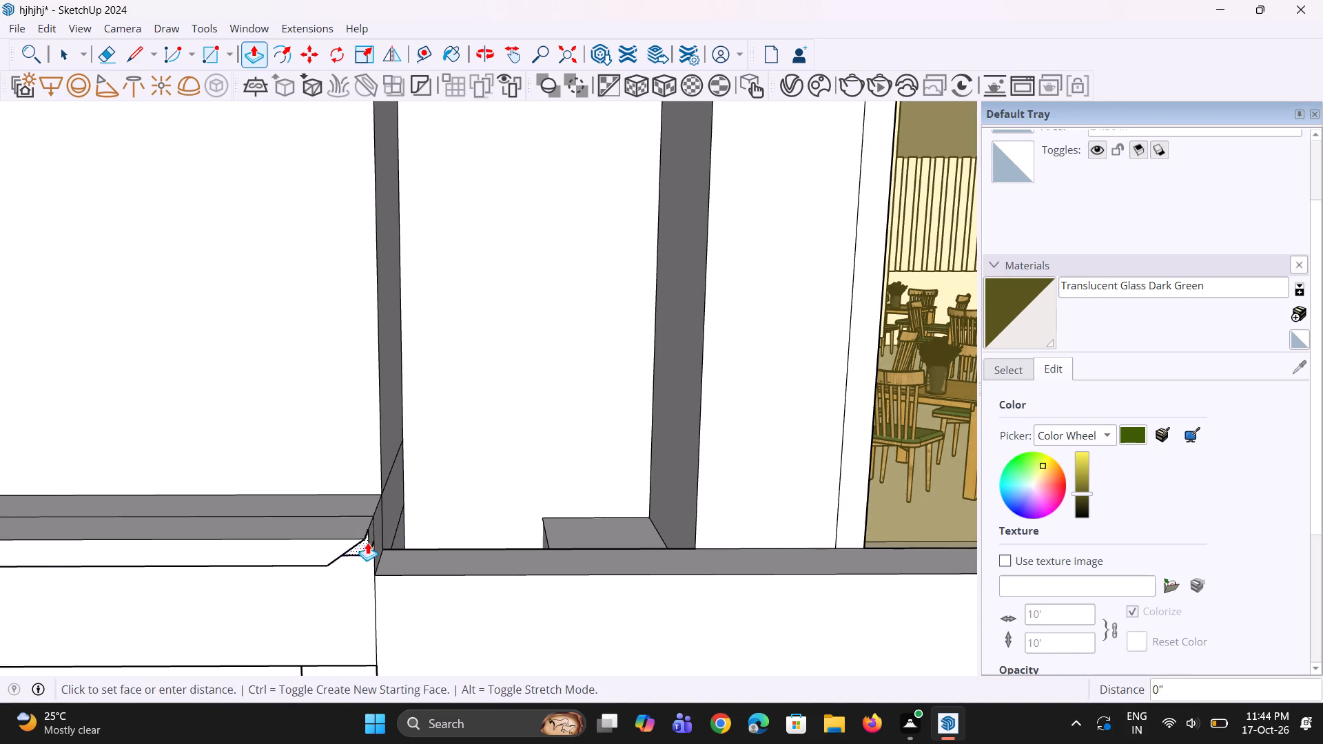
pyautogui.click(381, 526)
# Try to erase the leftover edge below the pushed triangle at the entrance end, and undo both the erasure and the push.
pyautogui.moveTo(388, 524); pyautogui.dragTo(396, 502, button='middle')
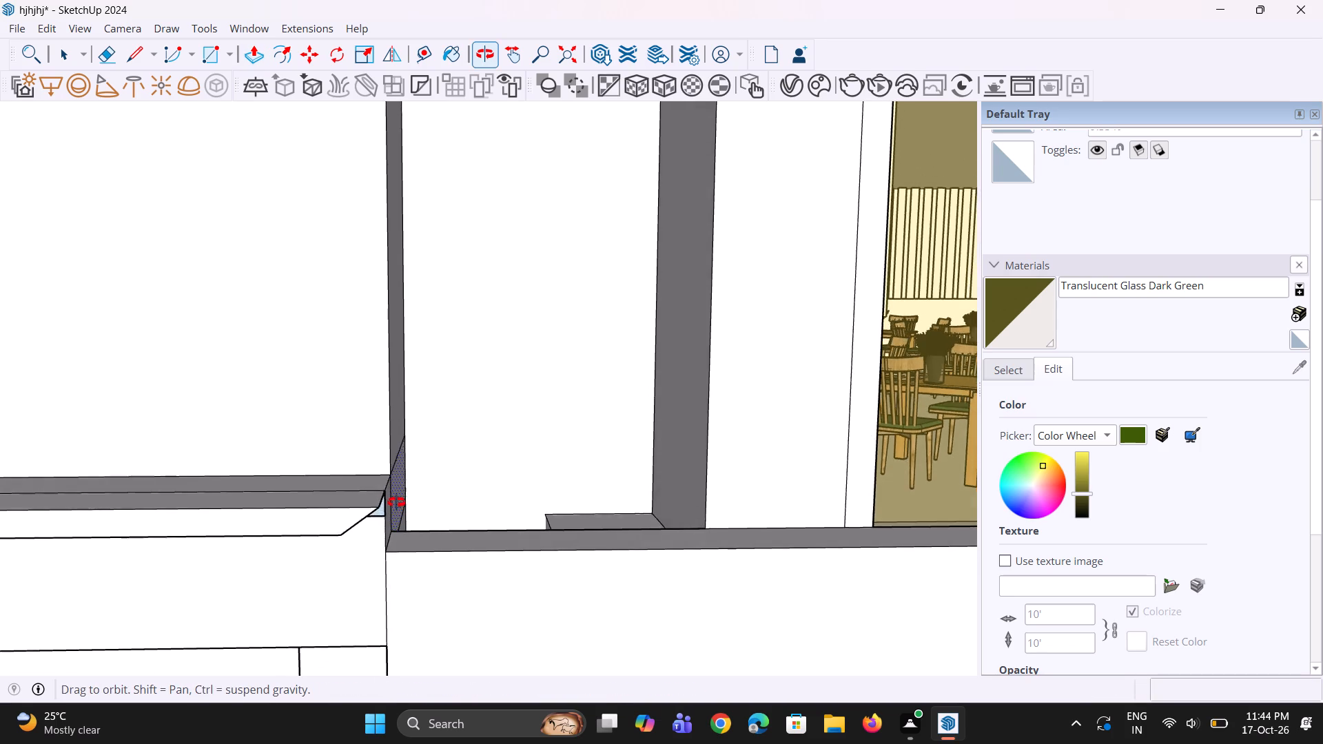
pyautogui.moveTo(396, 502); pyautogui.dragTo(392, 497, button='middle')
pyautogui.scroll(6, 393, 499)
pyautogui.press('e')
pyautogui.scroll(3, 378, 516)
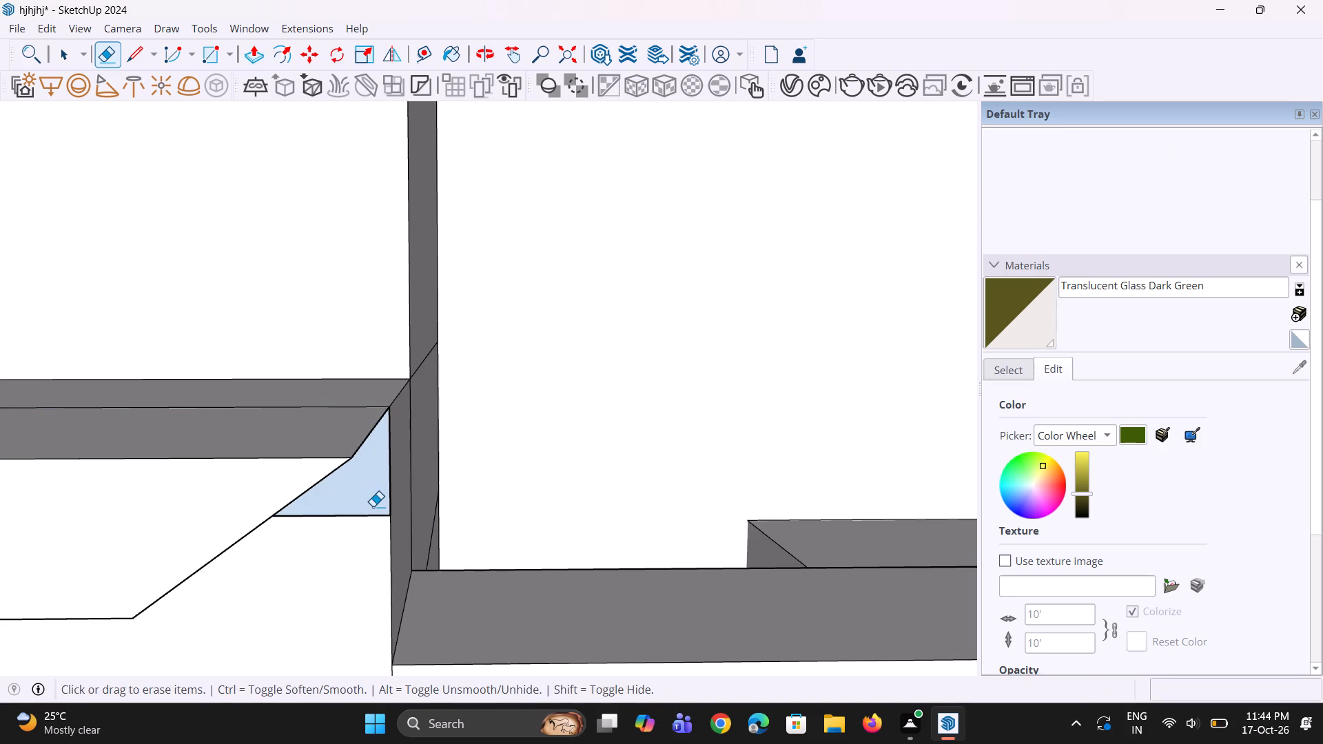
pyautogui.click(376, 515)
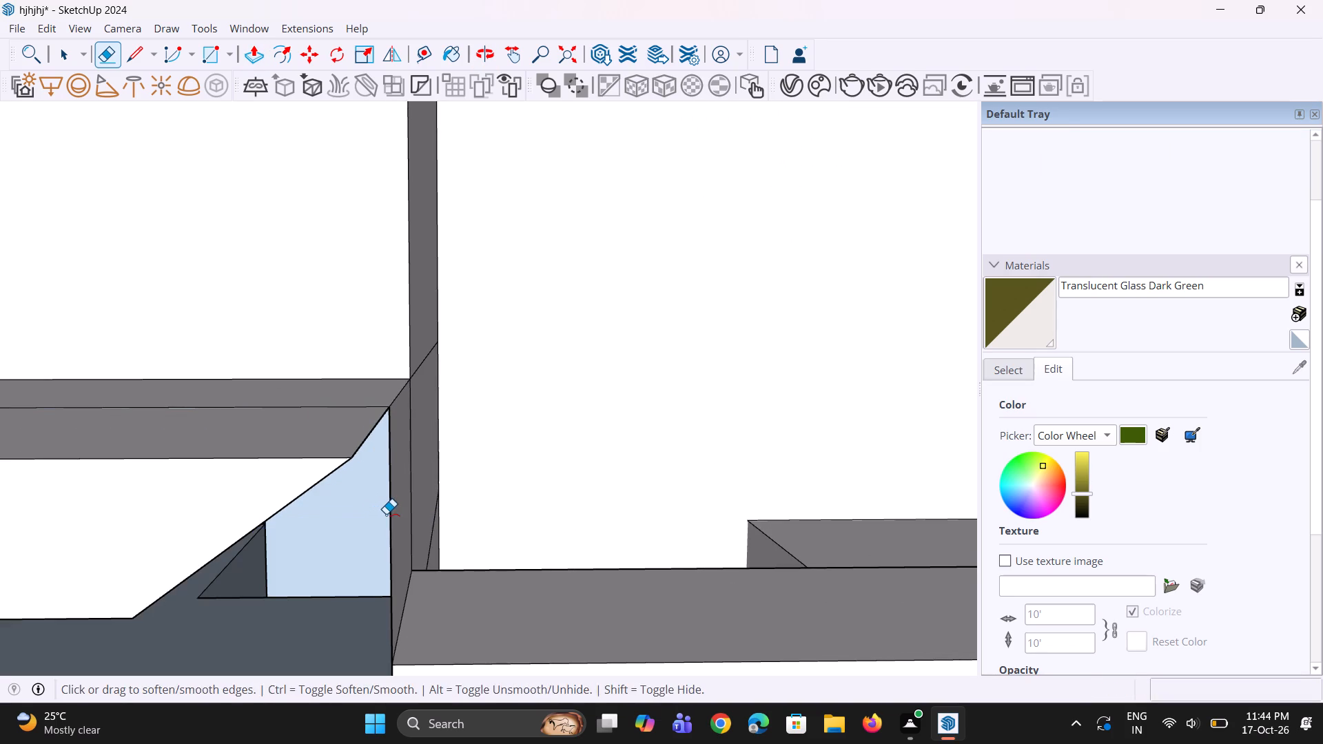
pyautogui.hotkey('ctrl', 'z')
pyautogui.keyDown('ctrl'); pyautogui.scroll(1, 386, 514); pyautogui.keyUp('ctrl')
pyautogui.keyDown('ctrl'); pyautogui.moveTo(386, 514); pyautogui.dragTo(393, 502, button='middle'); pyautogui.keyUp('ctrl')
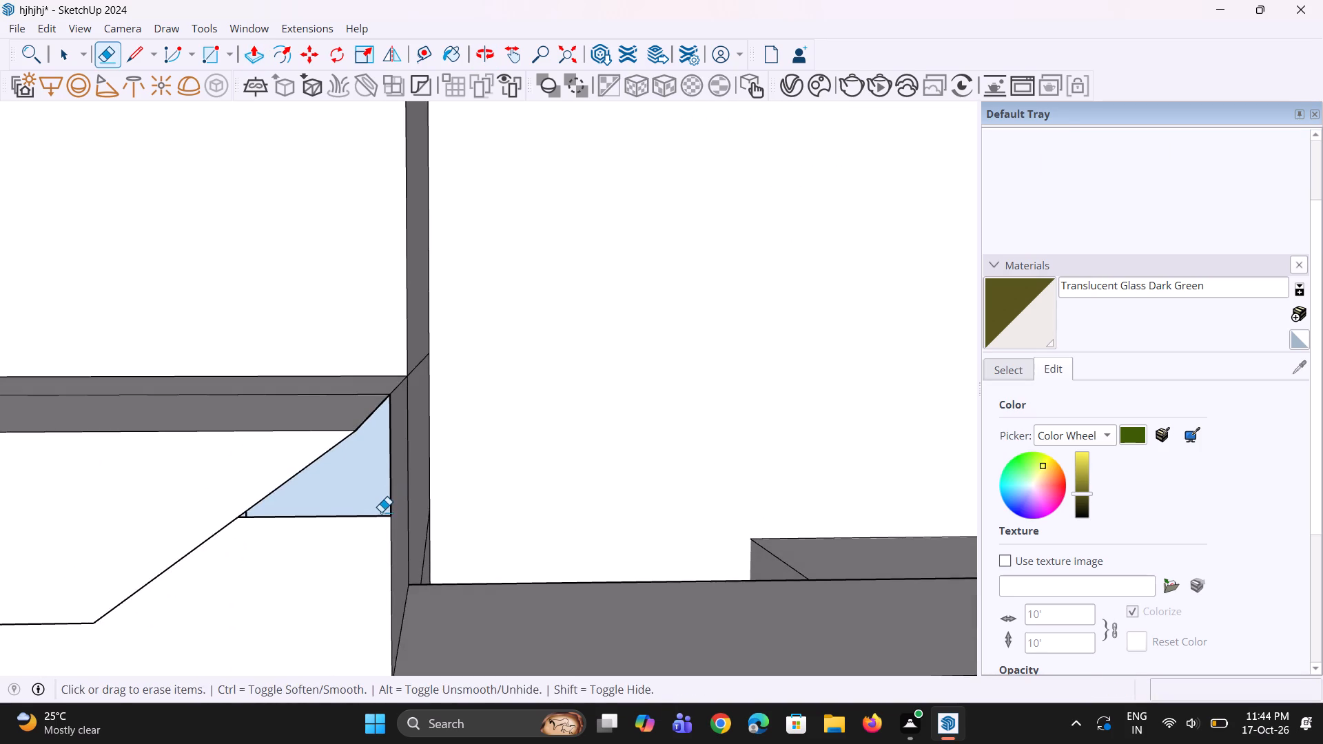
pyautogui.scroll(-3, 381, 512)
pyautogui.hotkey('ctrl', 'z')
# Push the triangle at the lip's entrance end back about 1' 4 1/8" toward the wall to bevel that end.
pyautogui.press('p')
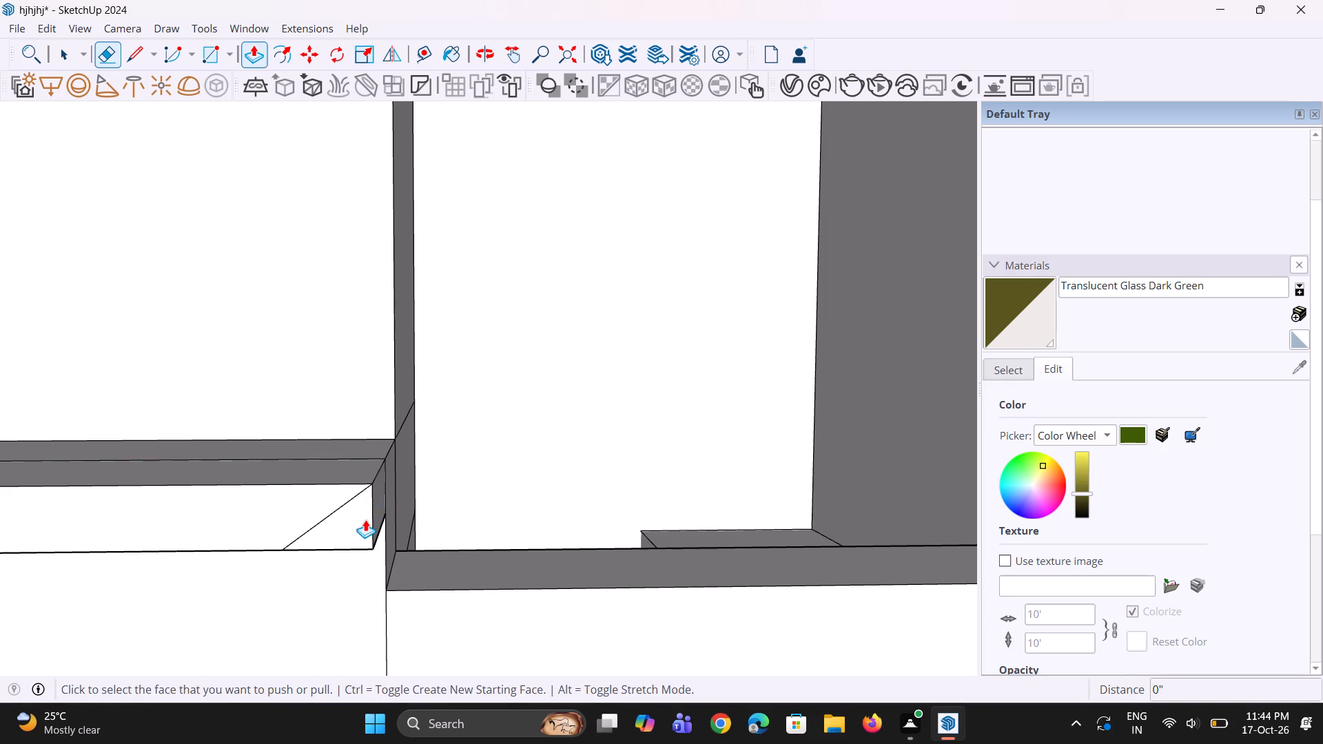
pyautogui.click(357, 523)
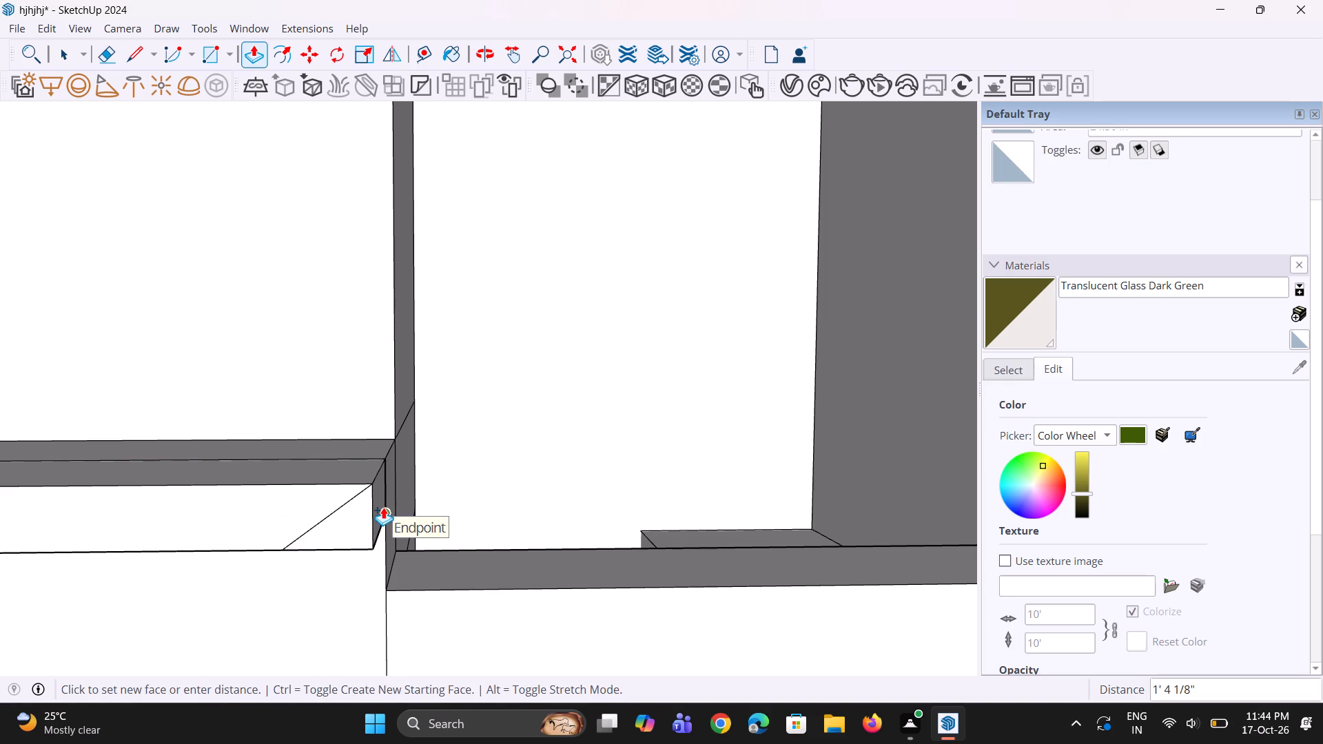
pyautogui.click(383, 507)
pyautogui.click(364, 512)
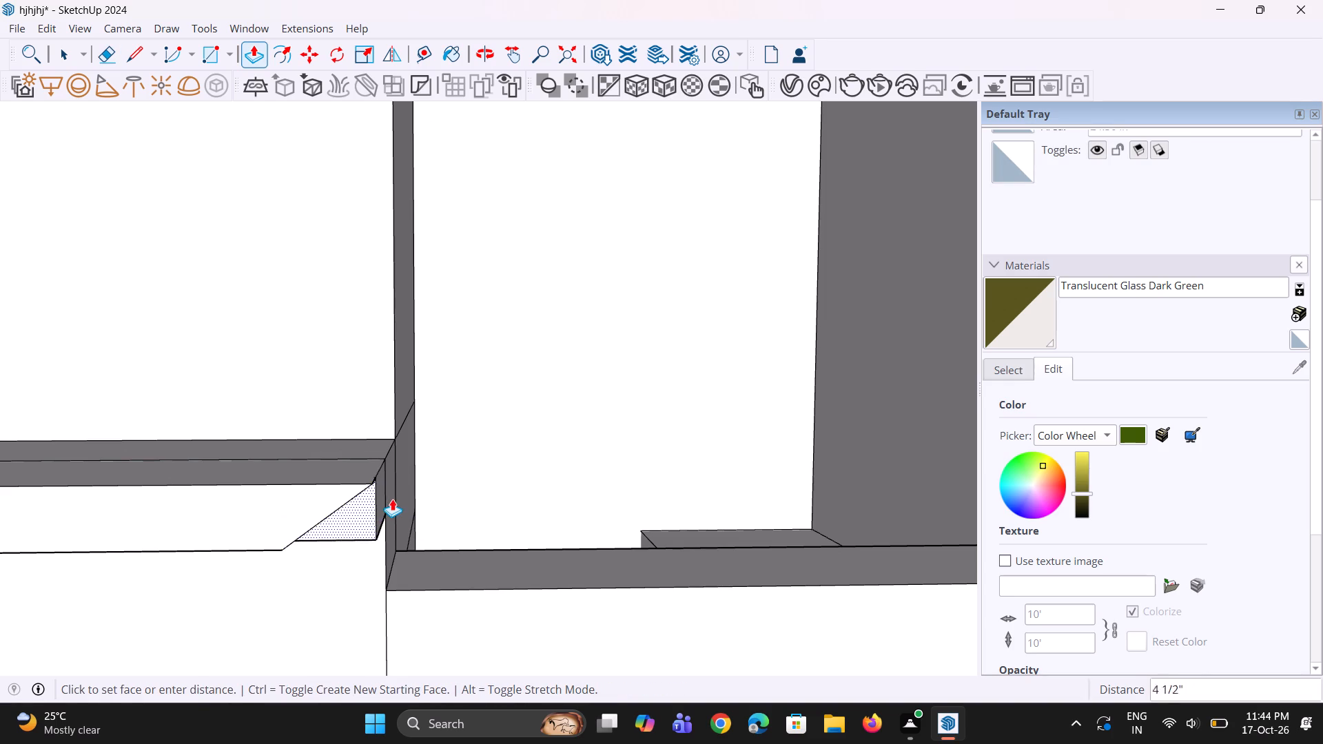
pyautogui.click(396, 498)
# Erase the leftover edge beneath the bevel at the lip's outer-corner end.
pyautogui.scroll(-10, 427, 512)
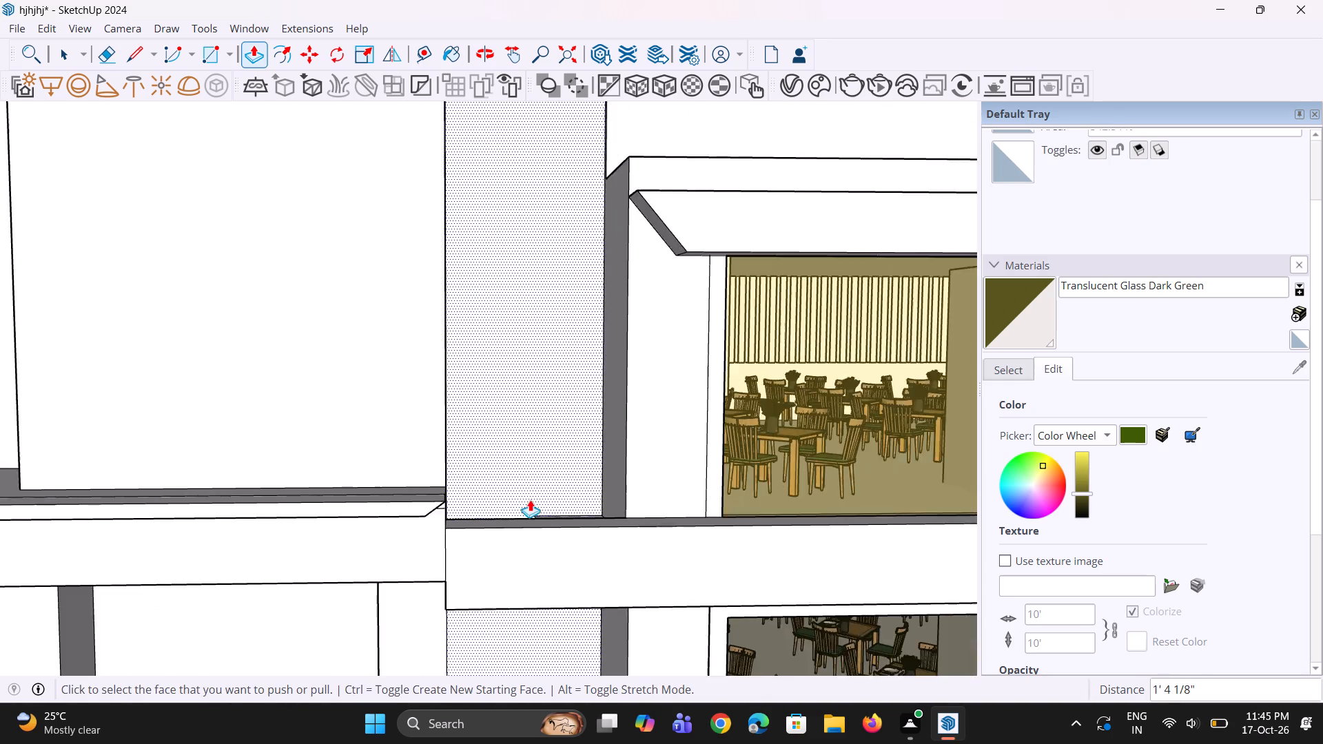
pyautogui.scroll(-5, 535, 498)
pyautogui.moveTo(369, 507); pyautogui.dragTo(660, 469, button='middle')
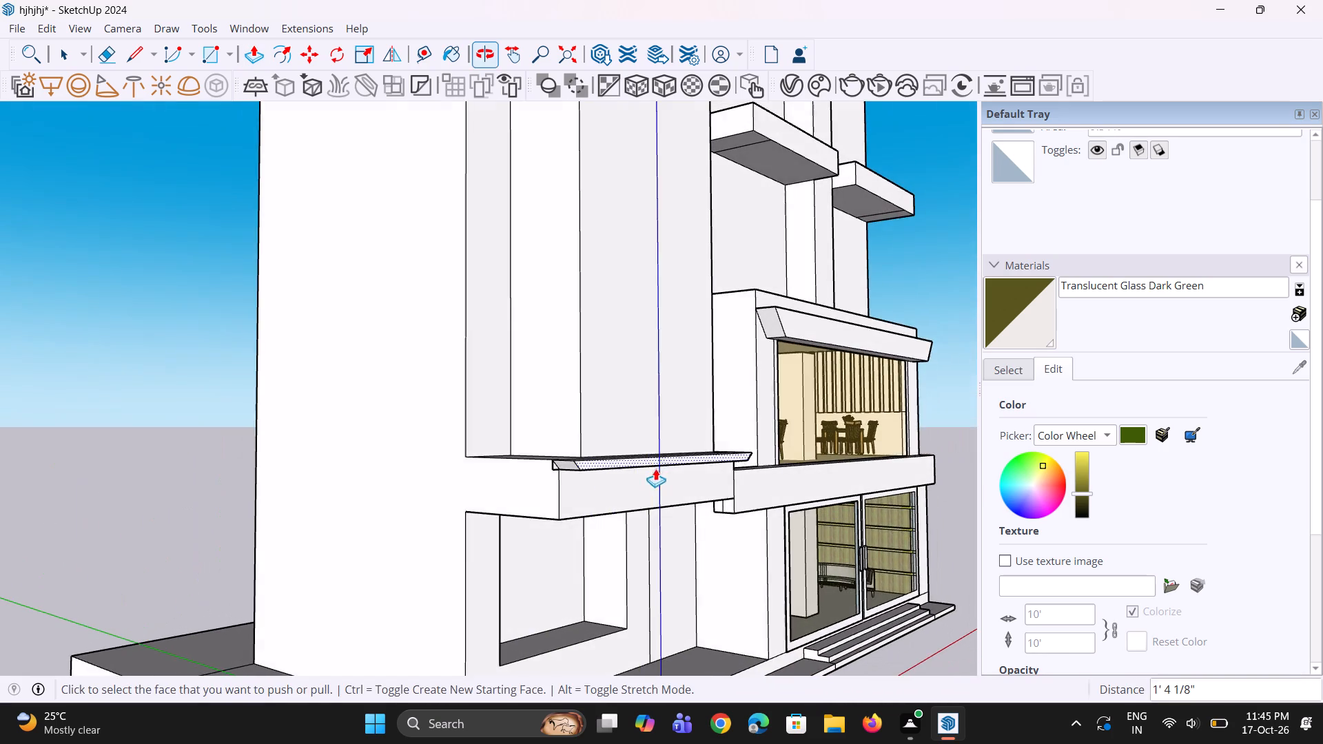
pyautogui.scroll(10, 554, 482)
pyautogui.press('e')
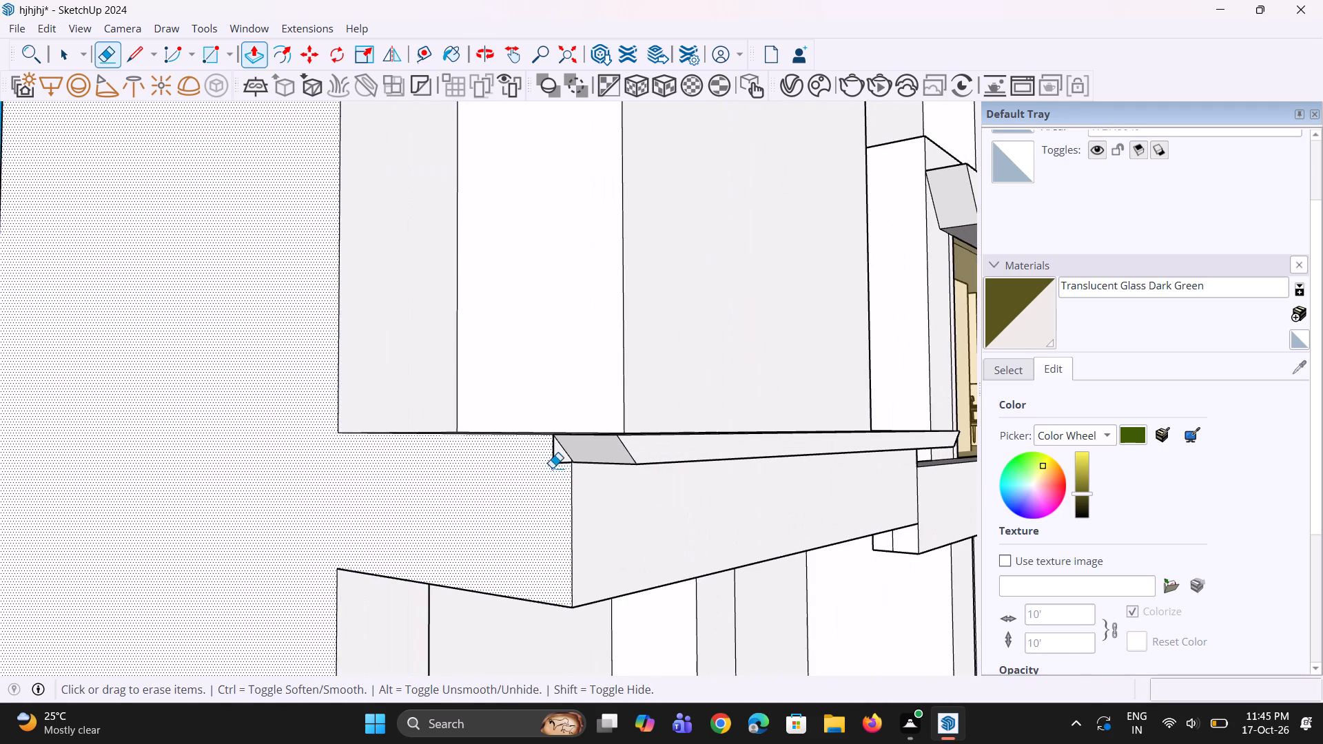
pyautogui.click(555, 462)
# Examine the bevelled lip and its outer-corner end from the side, front and above.
pyautogui.scroll(-5, 519, 500)
pyautogui.moveTo(613, 495); pyautogui.dragTo(566, 509, button='middle')
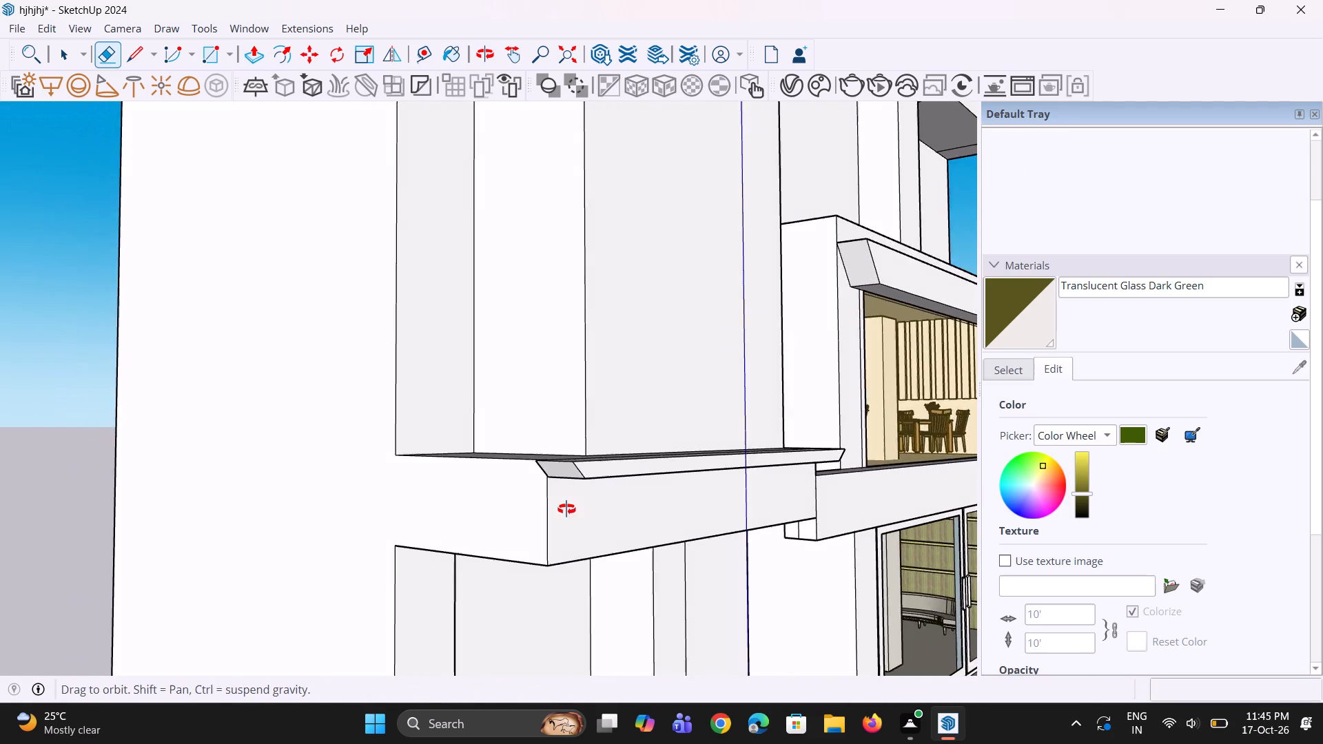
pyautogui.moveTo(566, 509); pyautogui.dragTo(512, 514, button='middle')
pyautogui.scroll(-6, 512, 514)
pyautogui.moveTo(452, 513); pyautogui.dragTo(462, 463, button='middle')
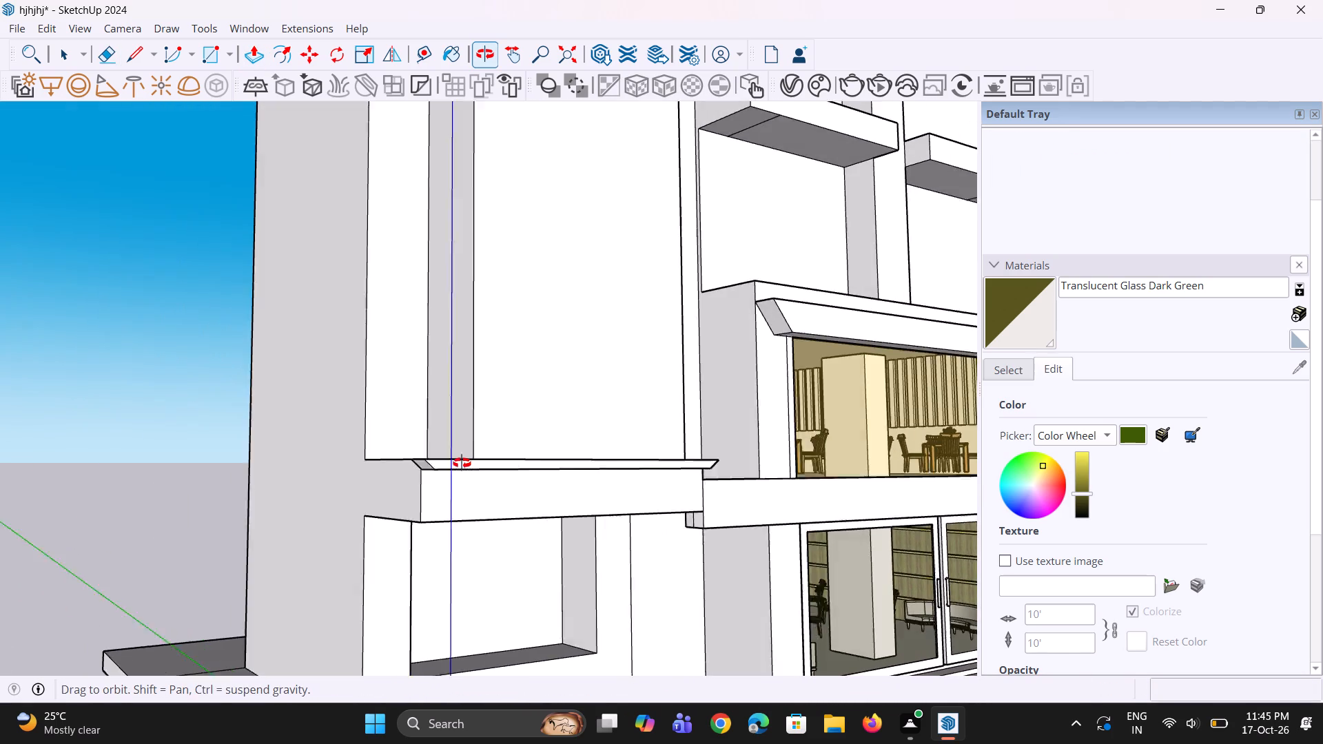
pyautogui.moveTo(462, 463); pyautogui.dragTo(463, 457, button='middle')
pyautogui.scroll(5, 506, 435)
pyautogui.moveTo(500, 443); pyautogui.dragTo(508, 527, button='middle')
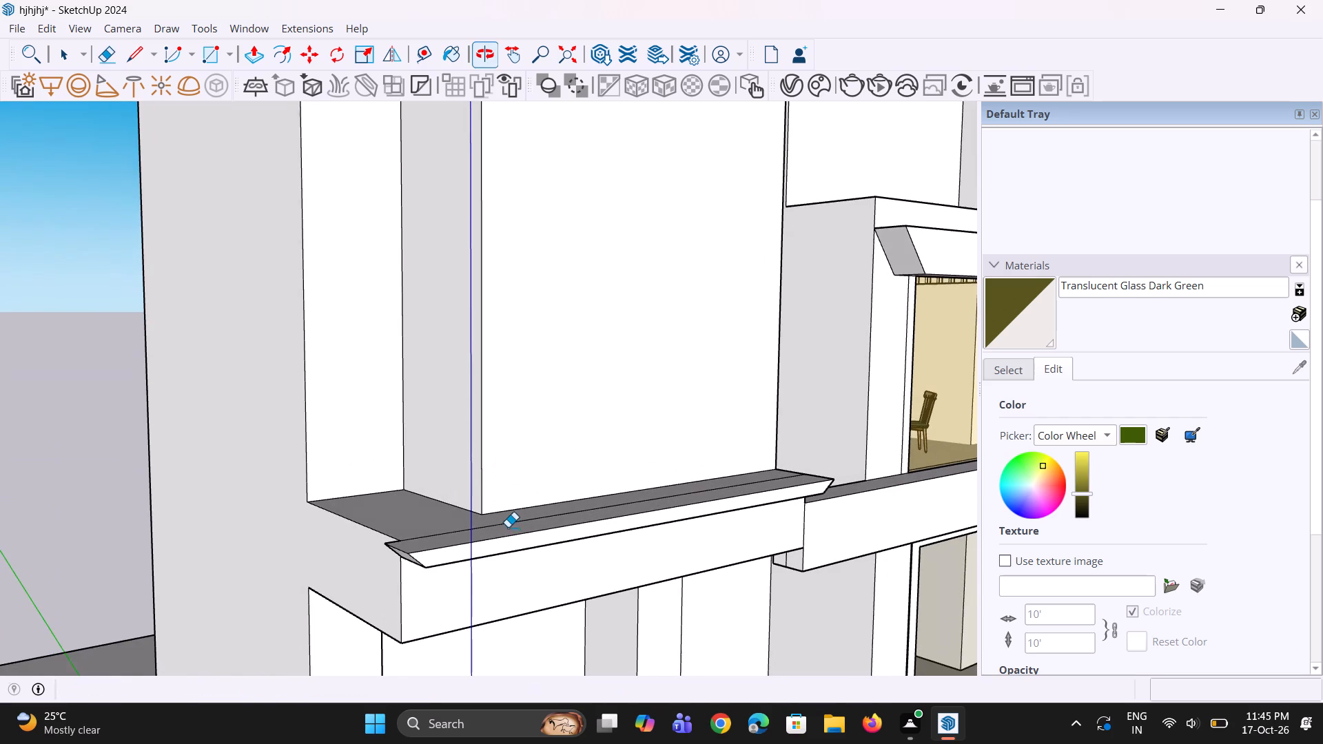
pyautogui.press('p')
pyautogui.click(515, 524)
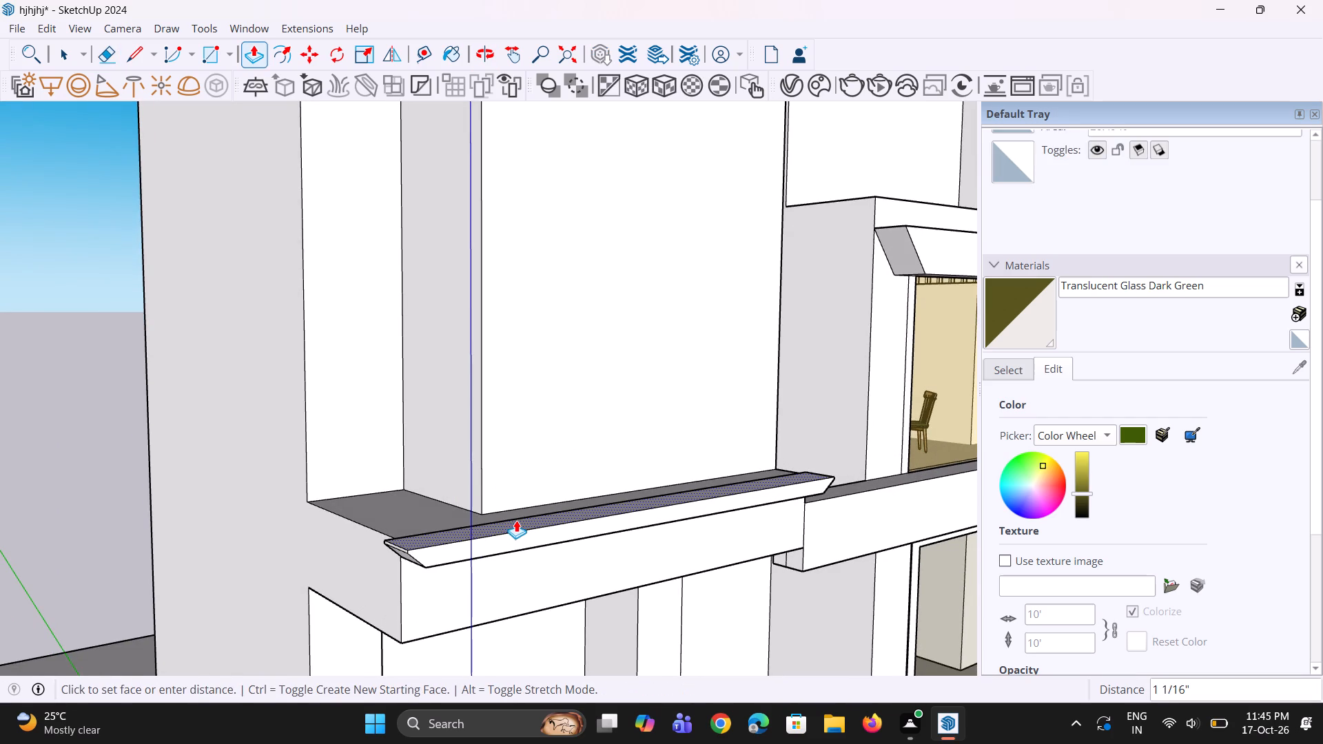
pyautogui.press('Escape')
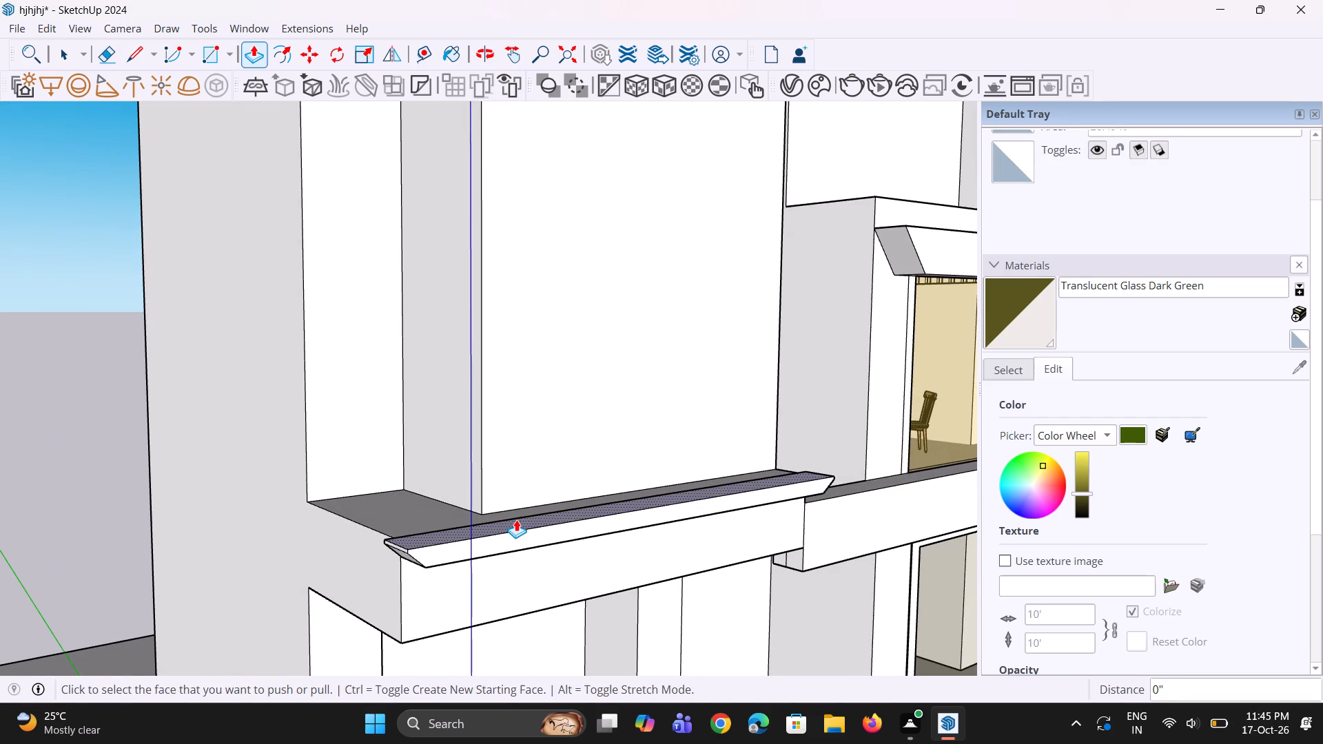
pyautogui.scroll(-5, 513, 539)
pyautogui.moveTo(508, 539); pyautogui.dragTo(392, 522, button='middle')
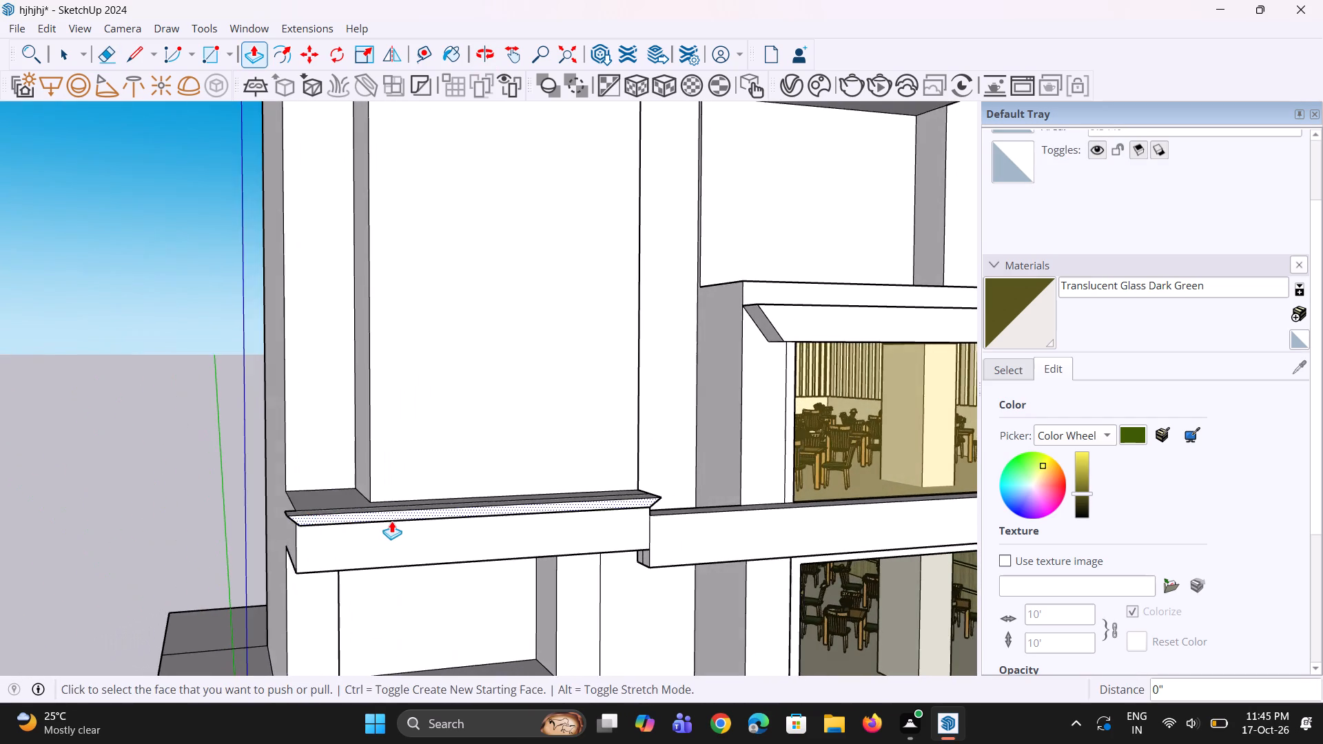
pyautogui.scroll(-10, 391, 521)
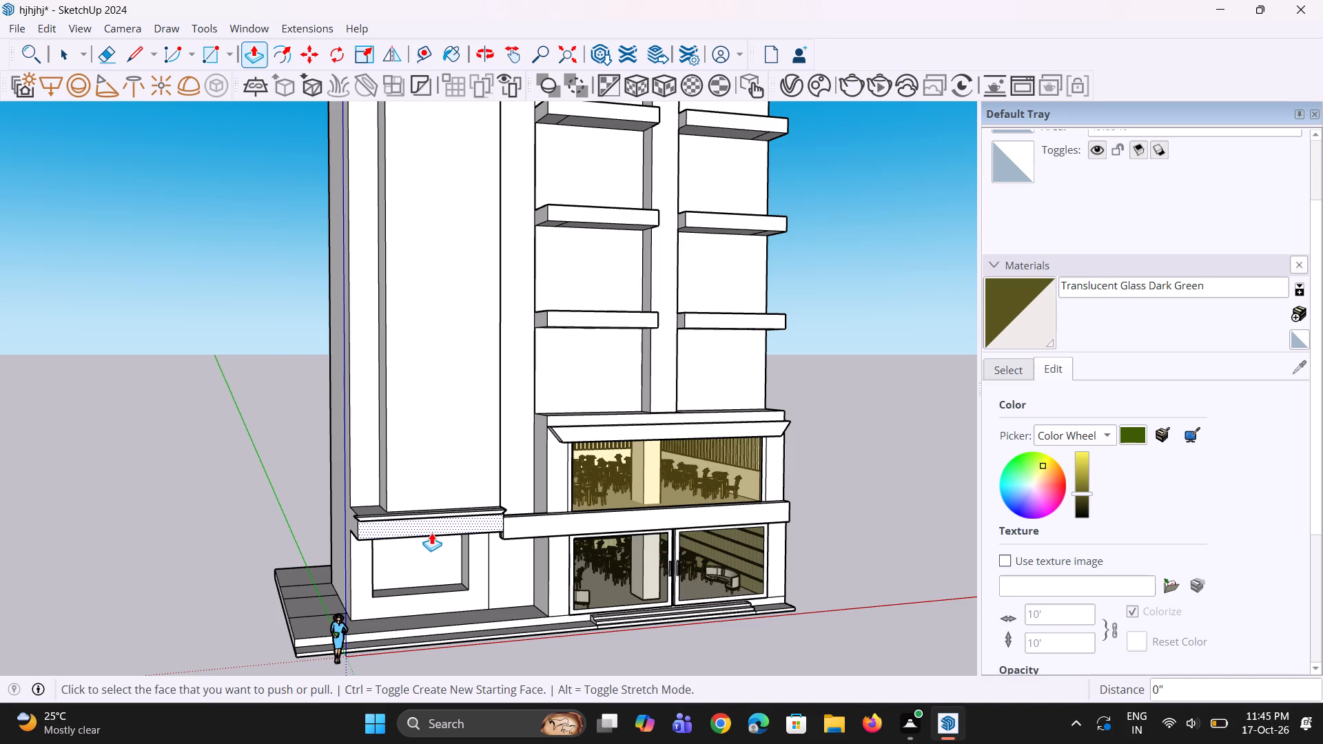
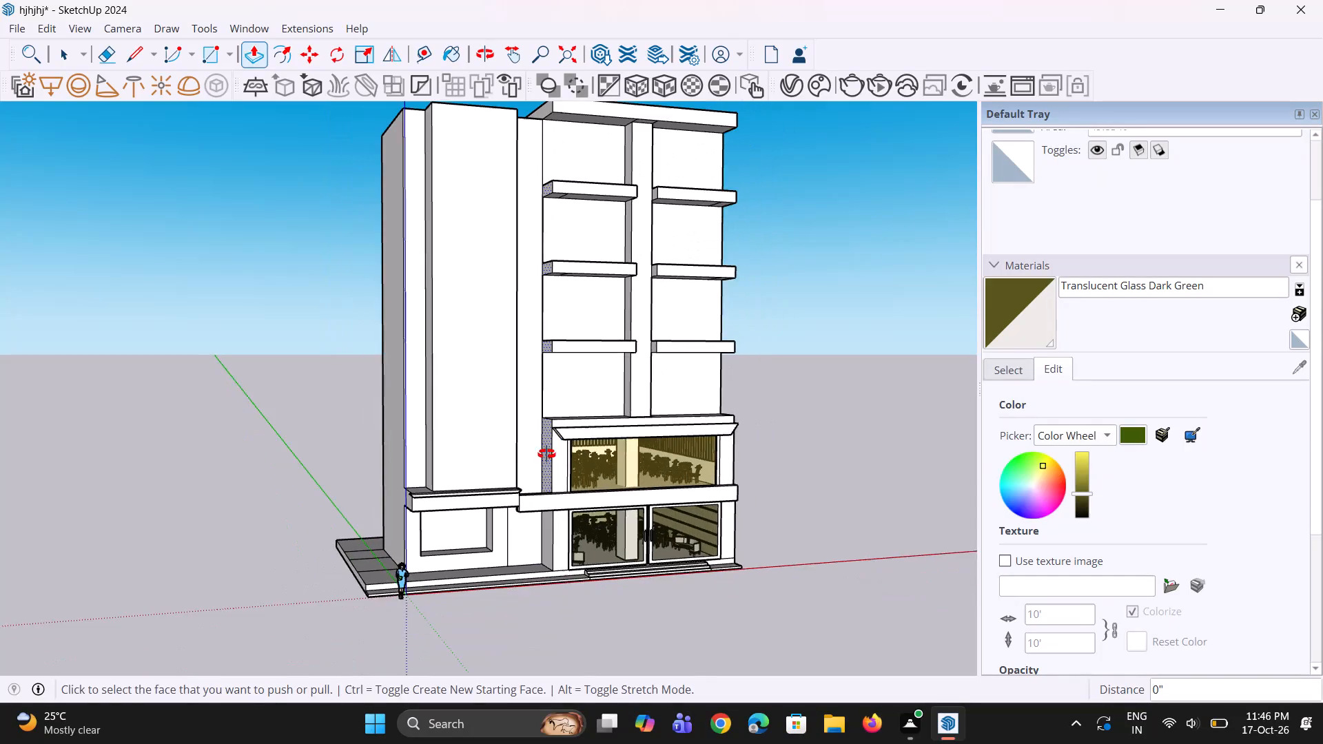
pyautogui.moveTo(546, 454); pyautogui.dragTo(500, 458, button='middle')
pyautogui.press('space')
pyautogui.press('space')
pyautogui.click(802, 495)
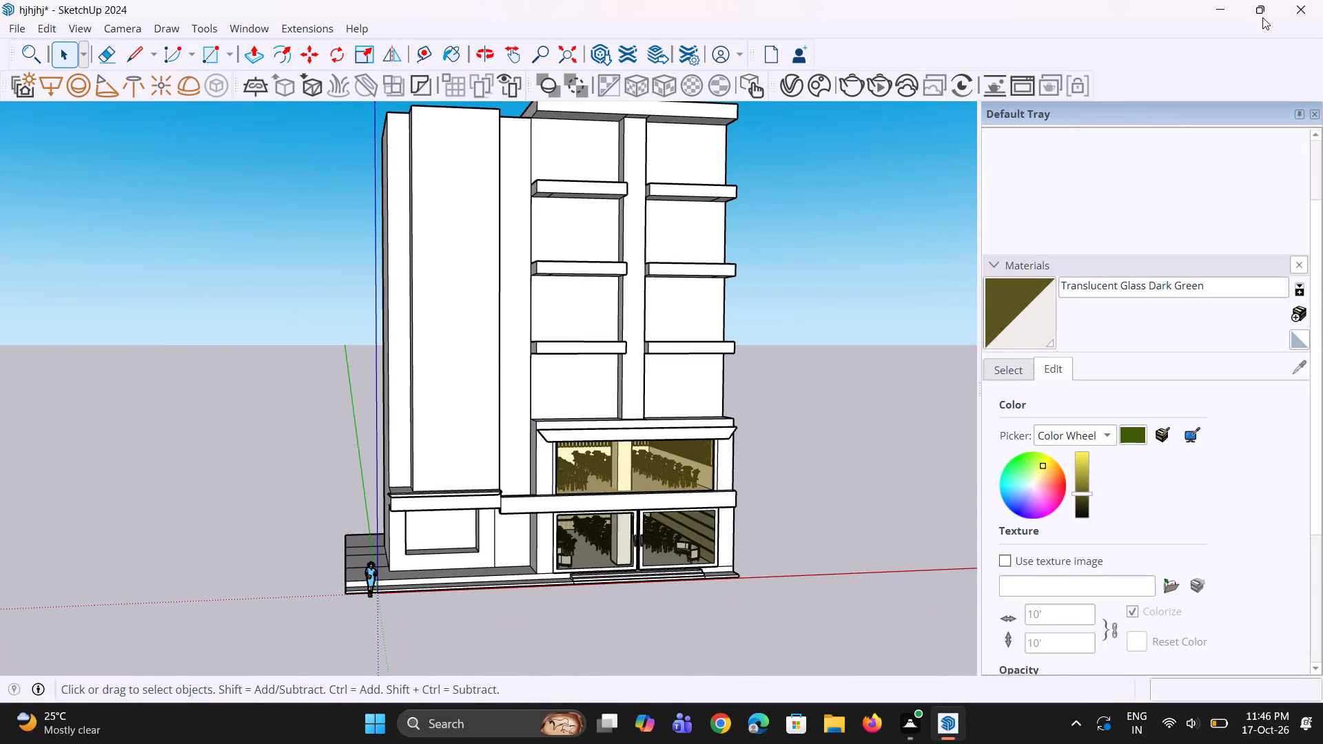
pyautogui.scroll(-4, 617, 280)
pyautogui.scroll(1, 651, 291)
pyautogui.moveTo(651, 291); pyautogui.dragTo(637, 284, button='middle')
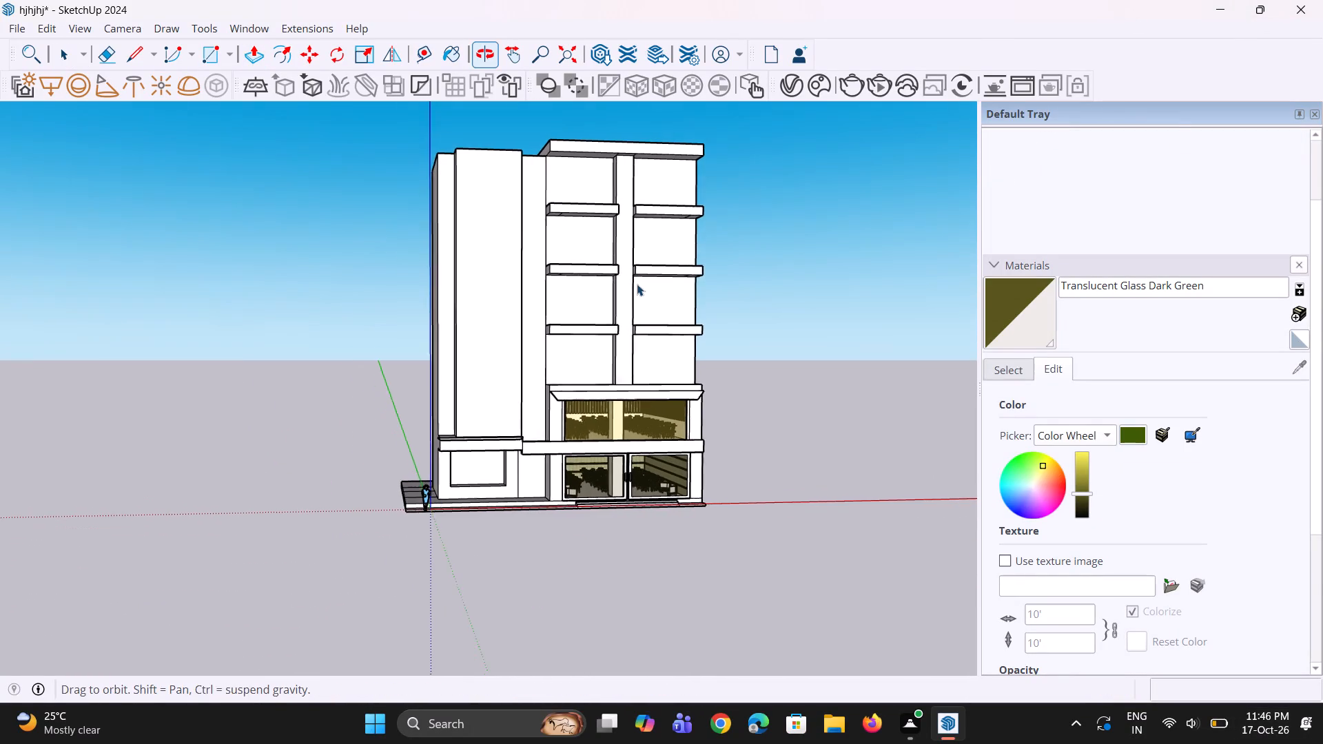
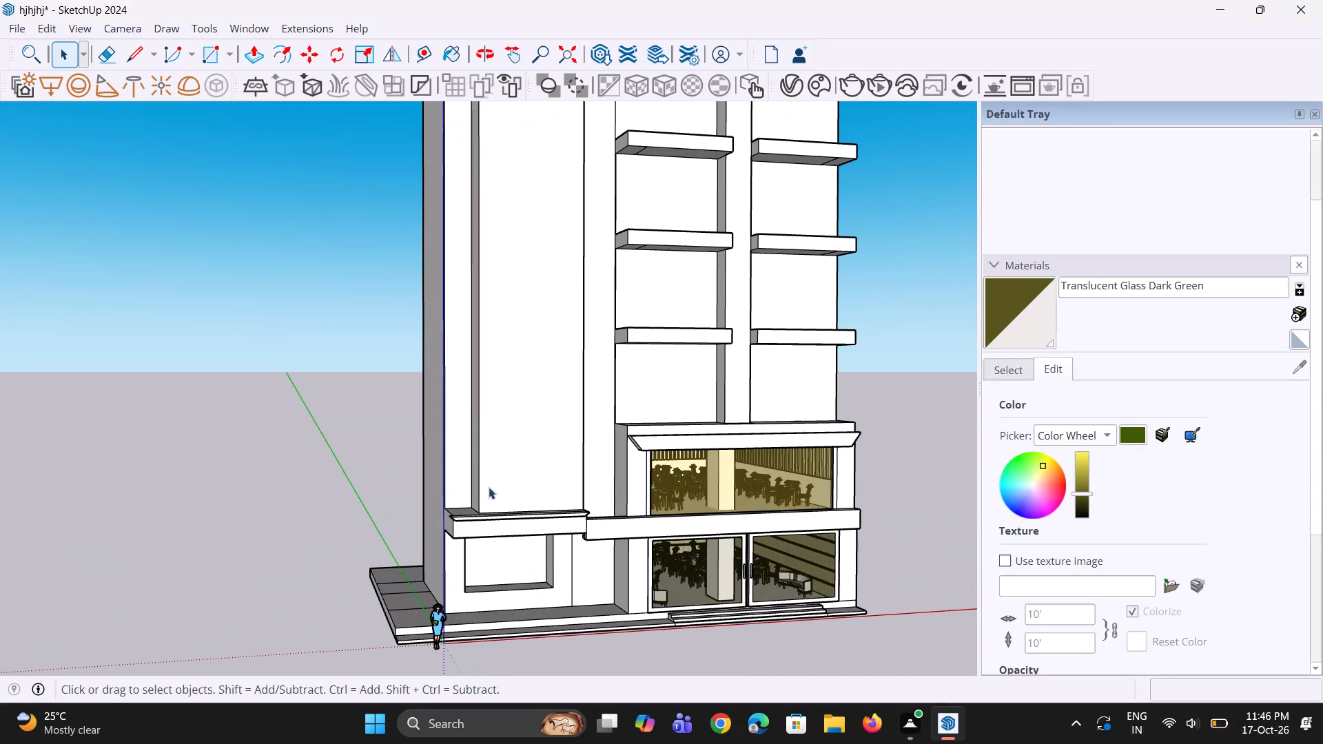
# Offset the front face outline of the tall projecting wall panel inward by about 2' 2 7/8".
pyautogui.scroll(-4, 513, 515)
pyautogui.moveTo(527, 499); pyautogui.dragTo(505, 483, button='middle')
pyautogui.click(516, 441)
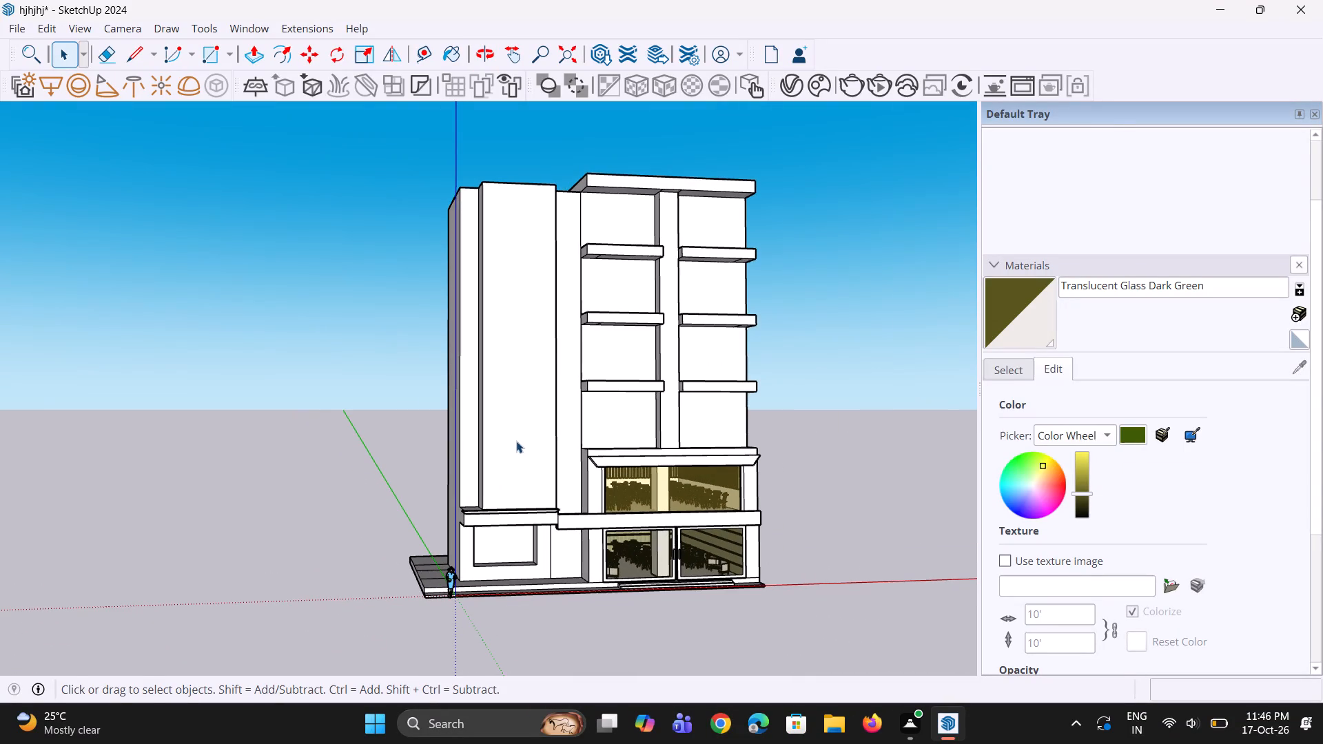
pyautogui.write('df')
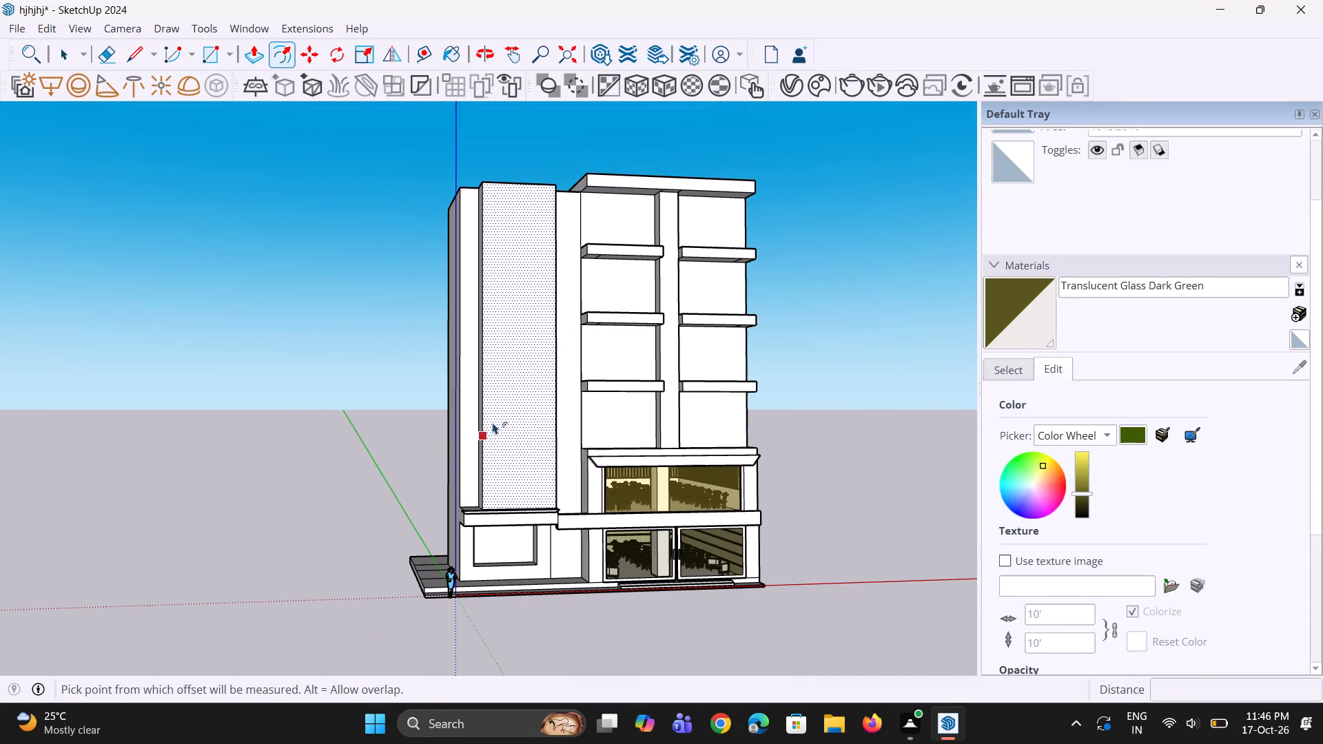
pyautogui.click(491, 420)
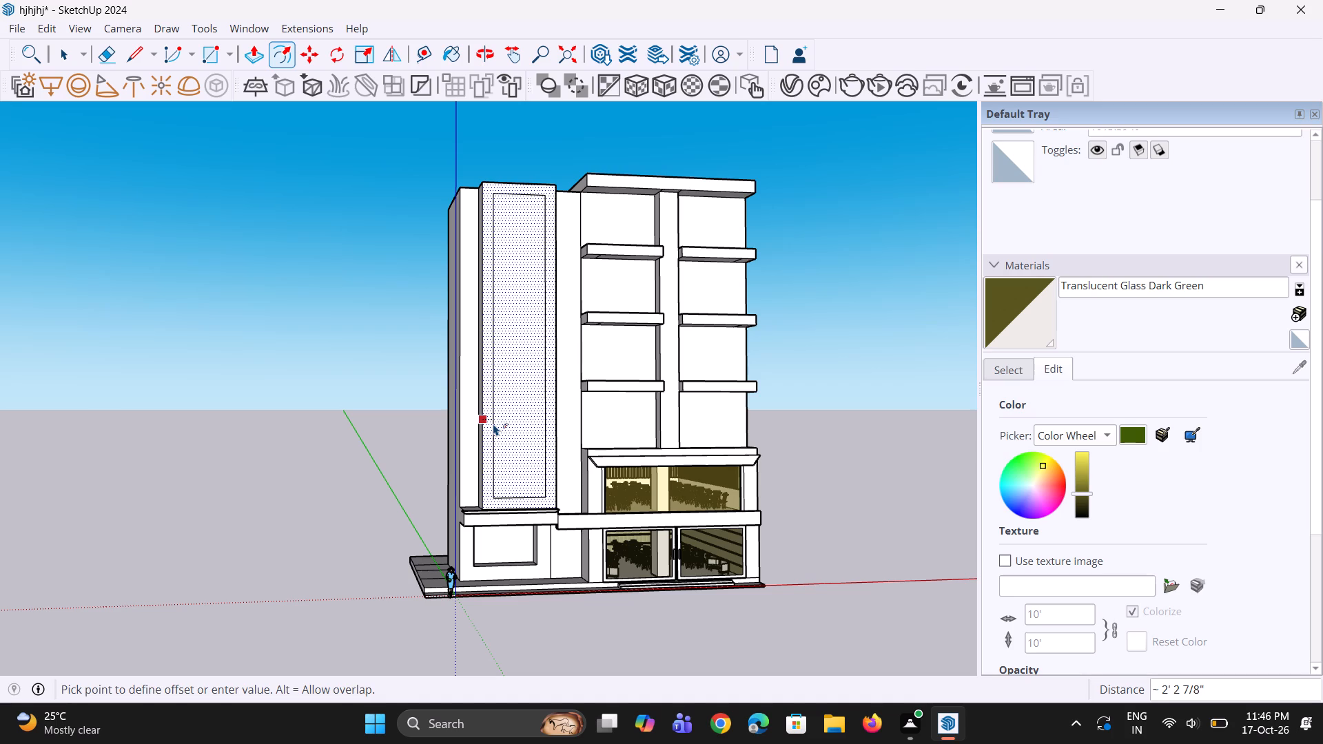
pyautogui.click(493, 424)
pyautogui.moveTo(545, 413); pyautogui.dragTo(512, 438, button='middle')
pyautogui.press('space')
pyautogui.press('space')
pyautogui.click(351, 486)
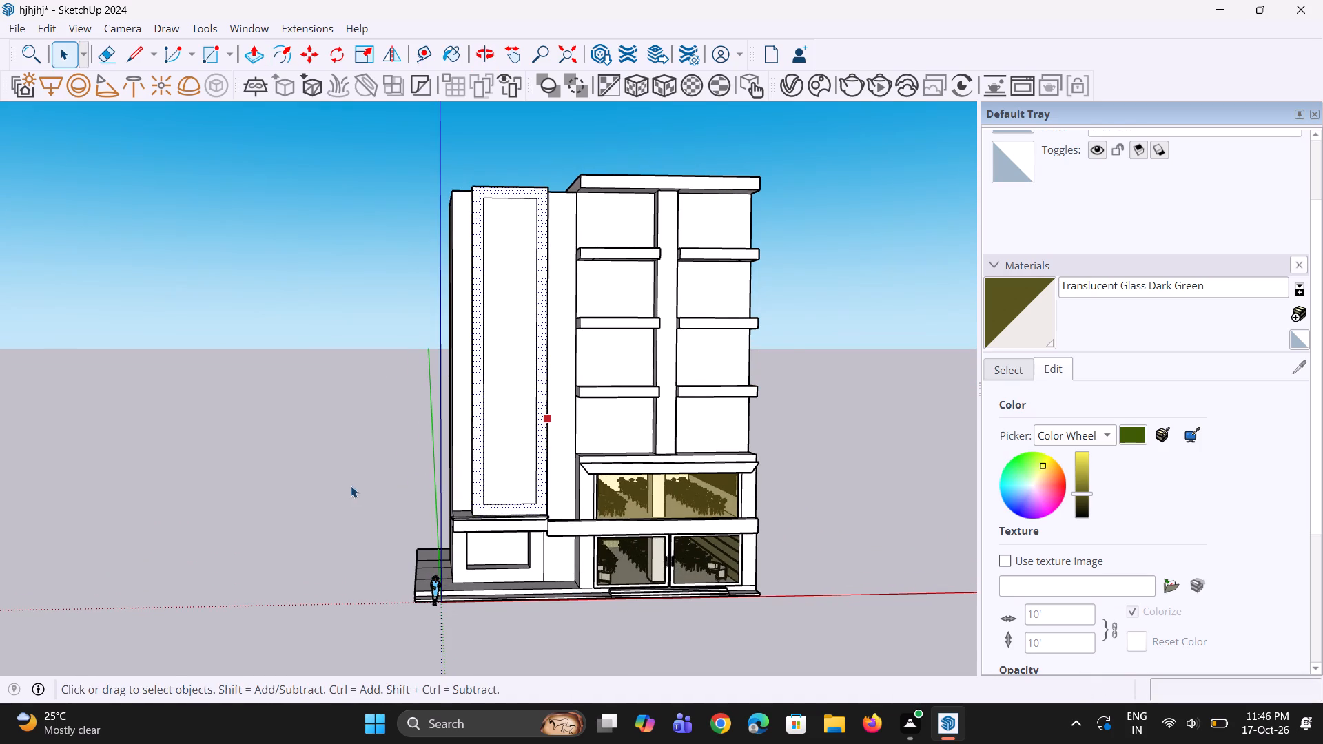
# Pull the border frame around the tall panel outward by 1' 5 7/8", leaving the inner panel recessed.
pyautogui.scroll(5, 566, 372)
pyautogui.click(537, 415)
pyautogui.press('p')
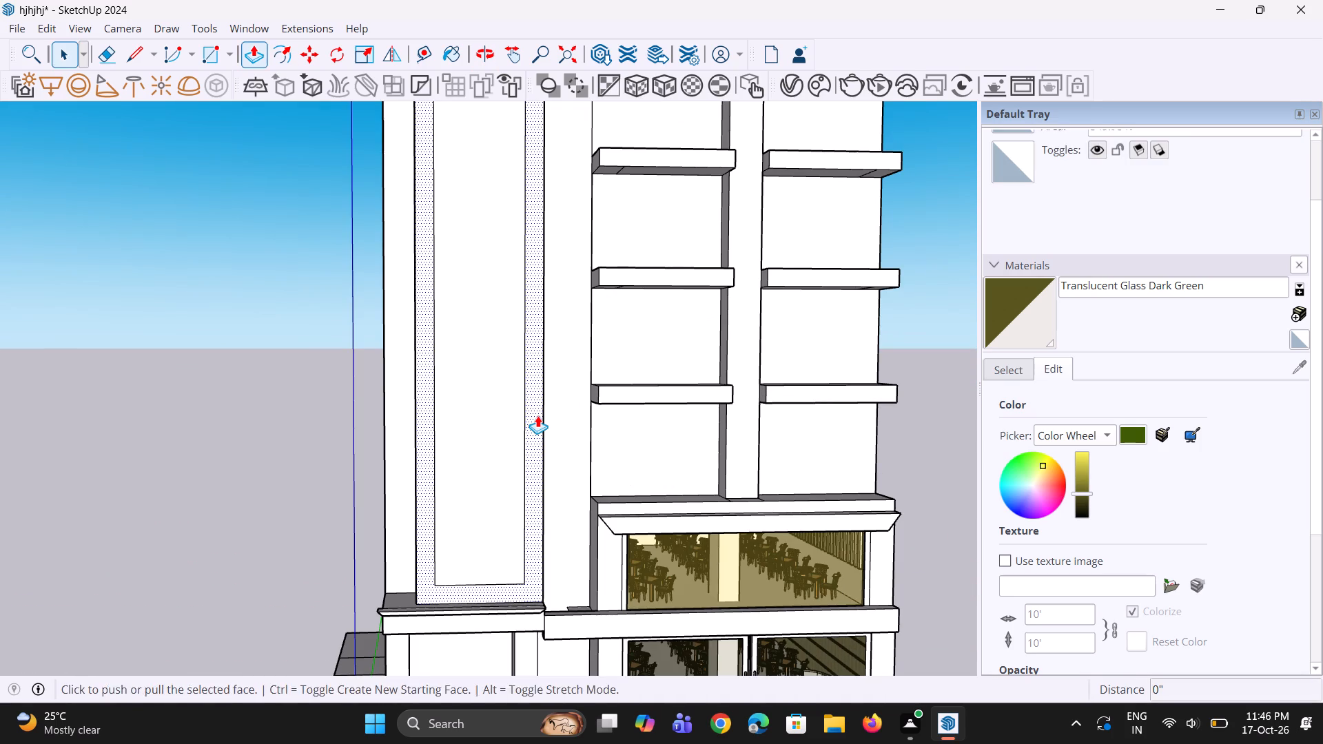
pyautogui.click(537, 415)
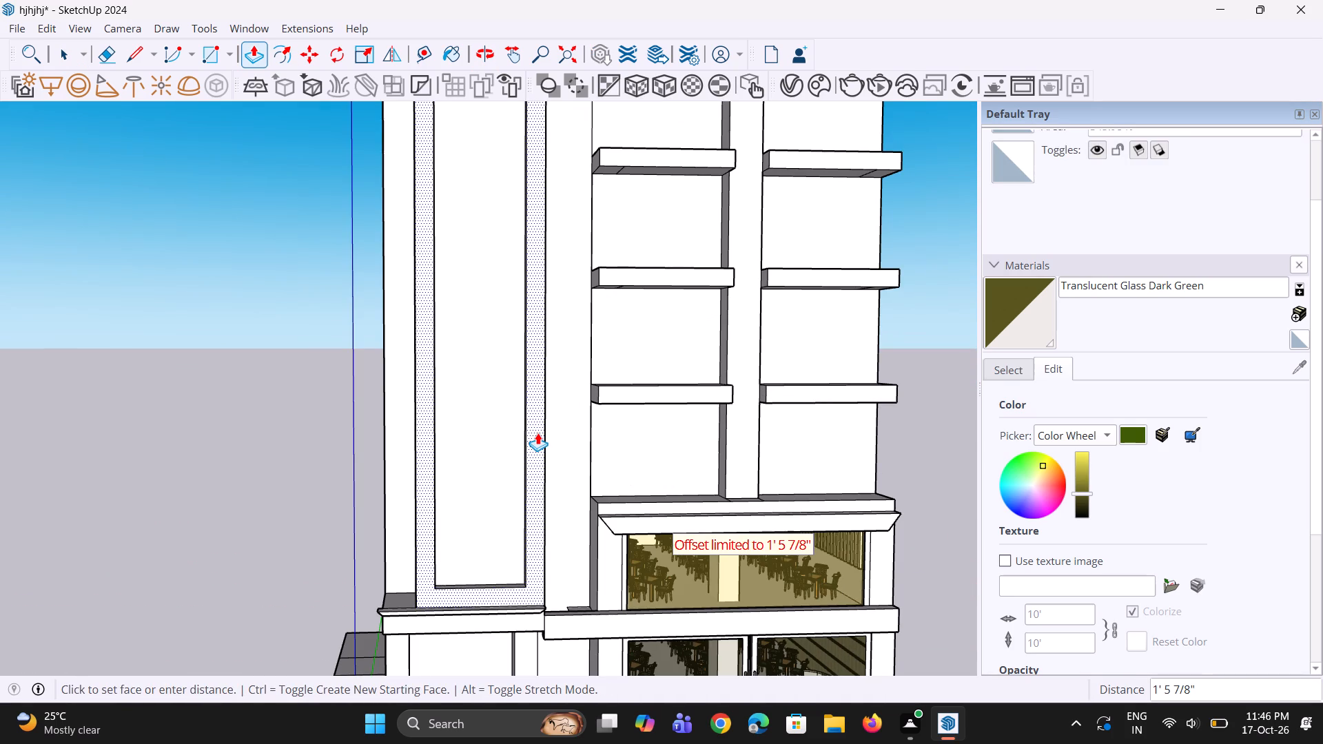
pyautogui.click(537, 433)
pyautogui.moveTo(517, 514); pyautogui.dragTo(422, 572, button='middle')
pyautogui.scroll(-2, 422, 572)
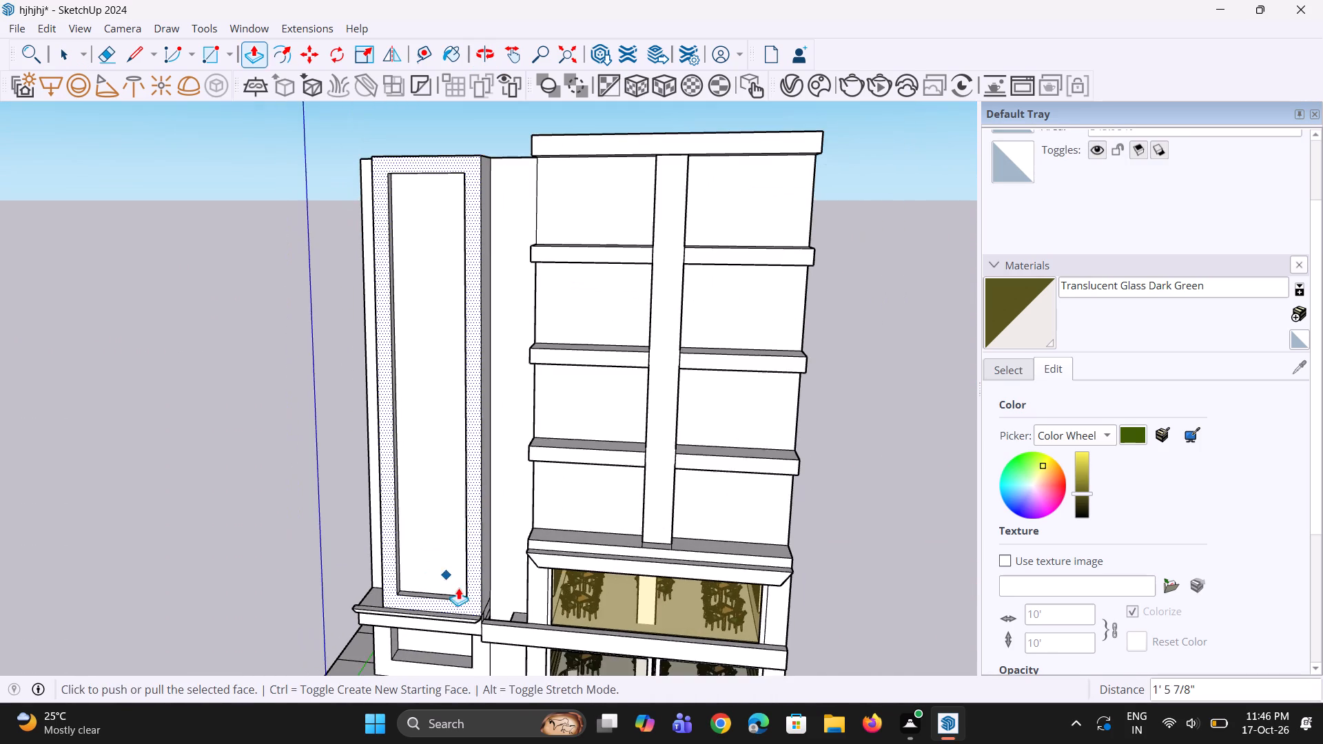
# Push the tall panel's border frame back by about 9 1/16".
pyautogui.scroll(5, 460, 597)
pyautogui.click(473, 608)
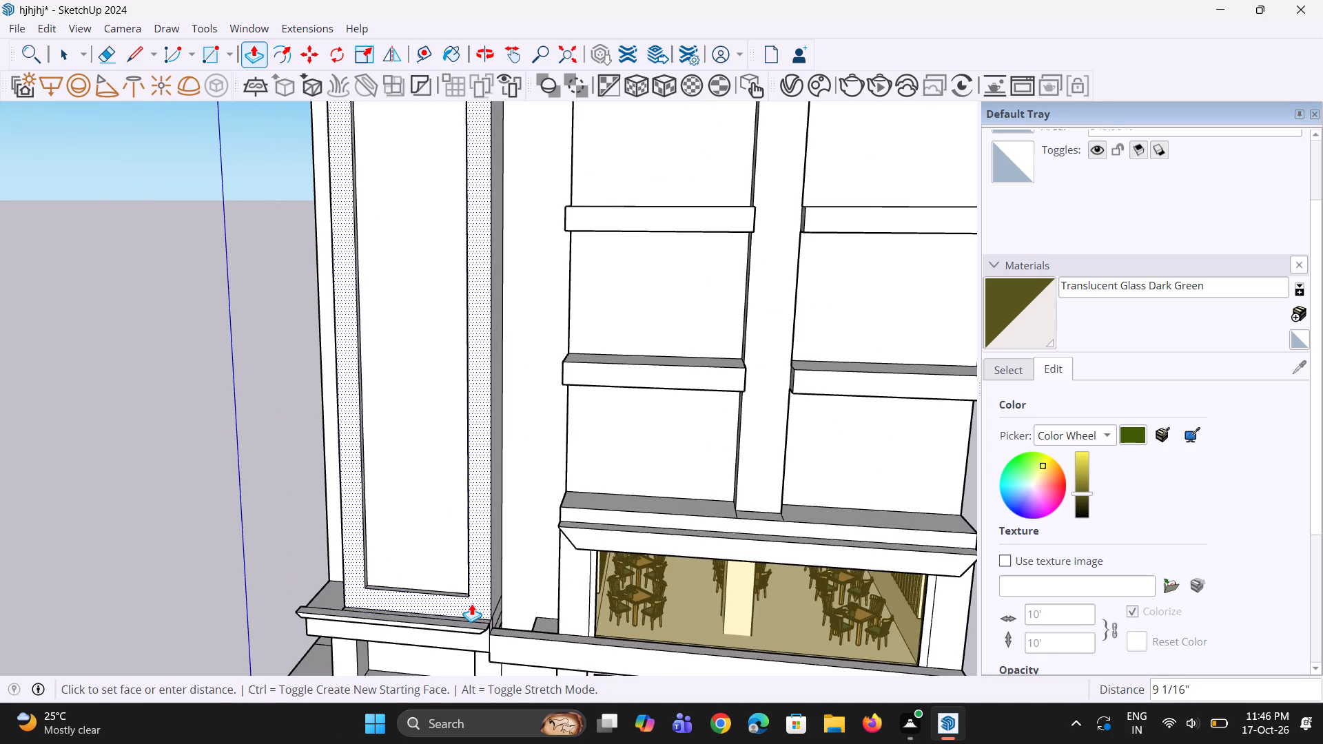
pyautogui.click(470, 603)
pyautogui.press('space')
pyautogui.press('space')
pyautogui.click(274, 541)
pyautogui.scroll(-6, 378, 497)
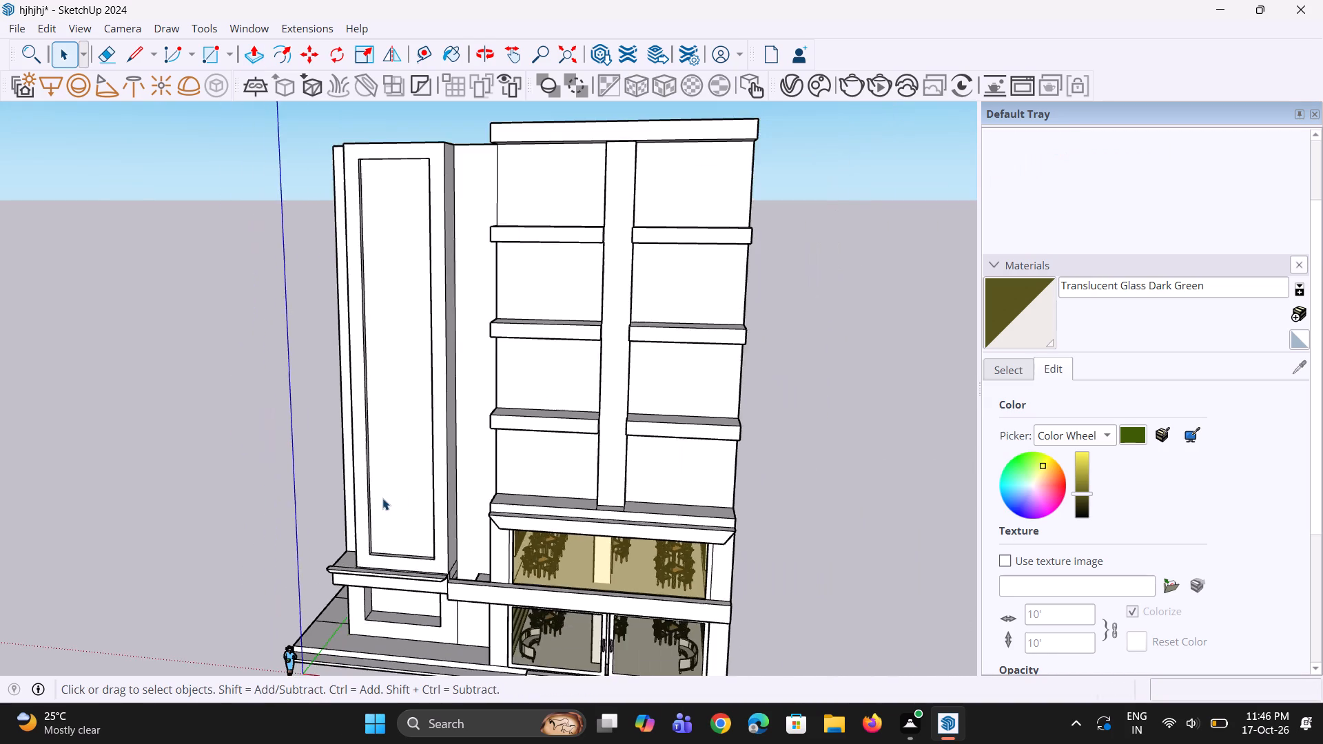
# Pull the tall panel's border frame forward 6 5/8" to the endpoint on the projecting strip's lip.
pyautogui.moveTo(404, 497); pyautogui.dragTo(532, 466, button='middle')
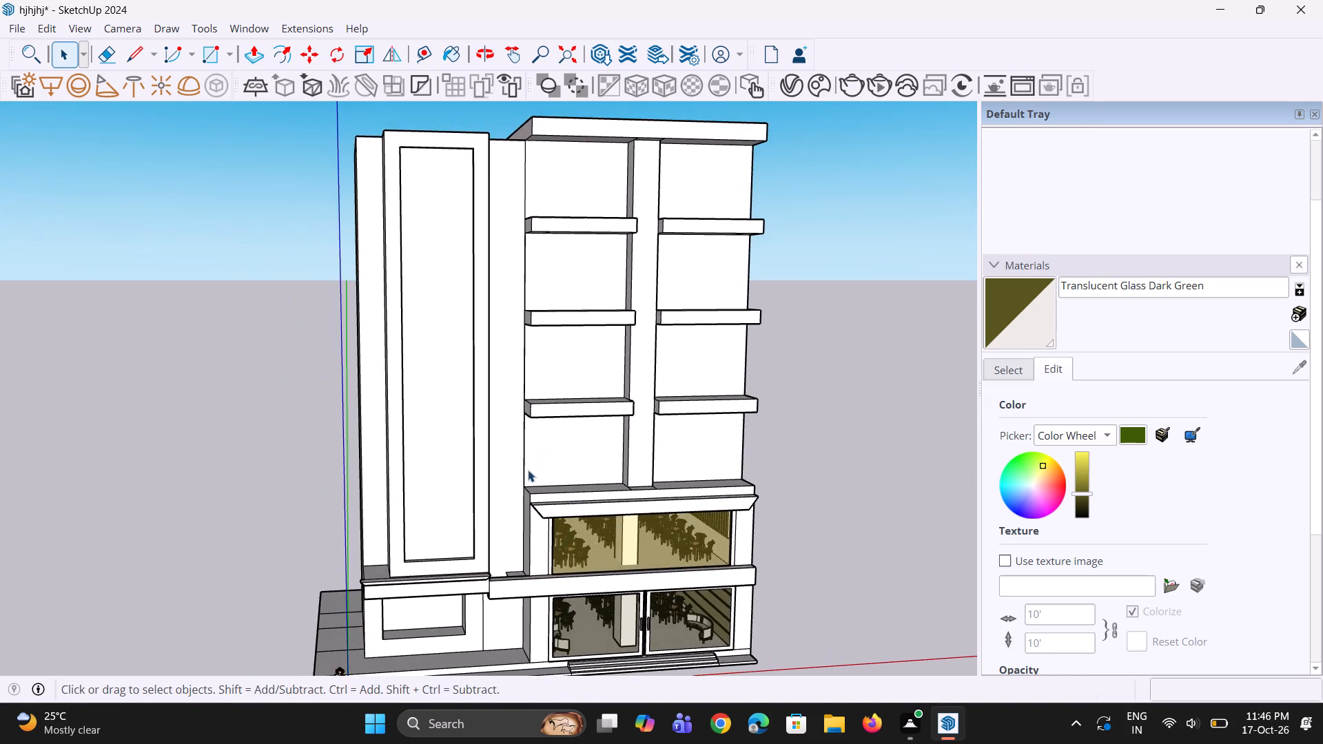
pyautogui.scroll(-10, 528, 470)
pyautogui.moveTo(528, 470); pyautogui.dragTo(429, 466, button='middle')
pyautogui.scroll(3, 500, 486)
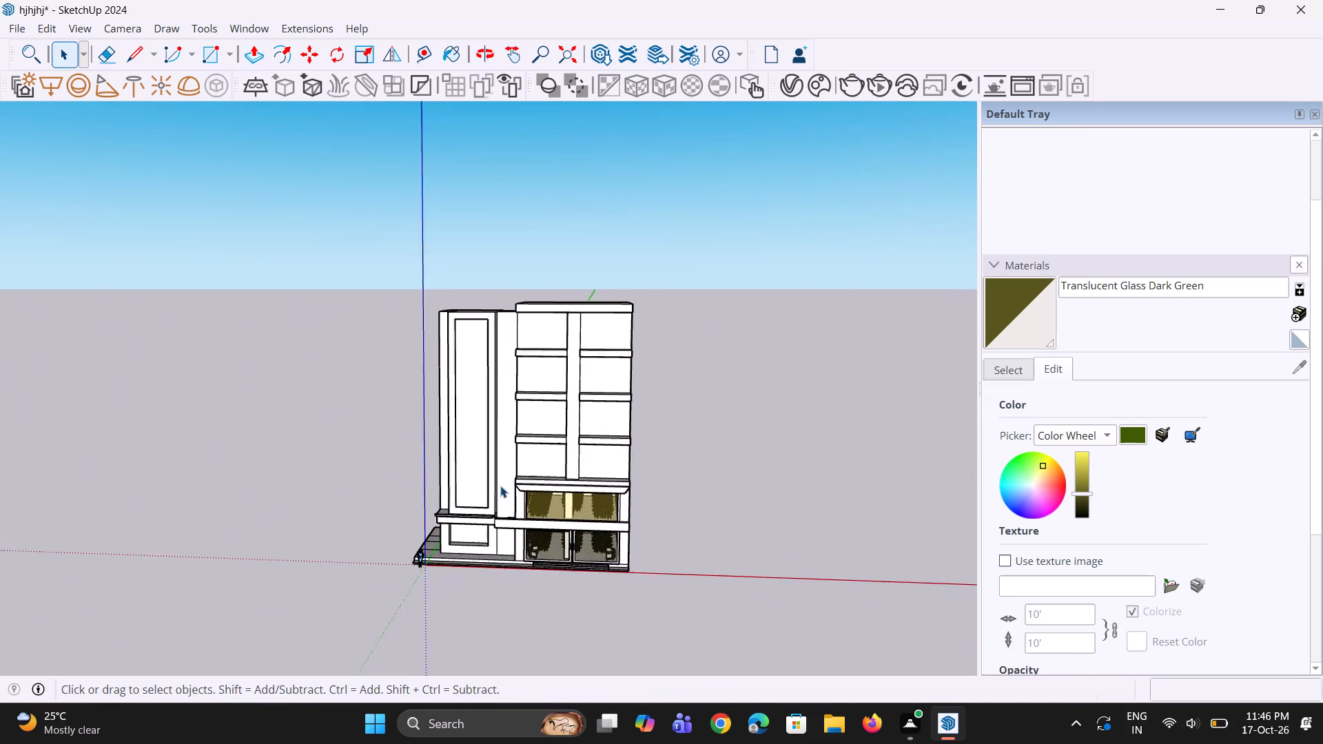
pyautogui.scroll(12, 500, 486)
pyautogui.moveTo(455, 524); pyautogui.dragTo(393, 543, button='middle')
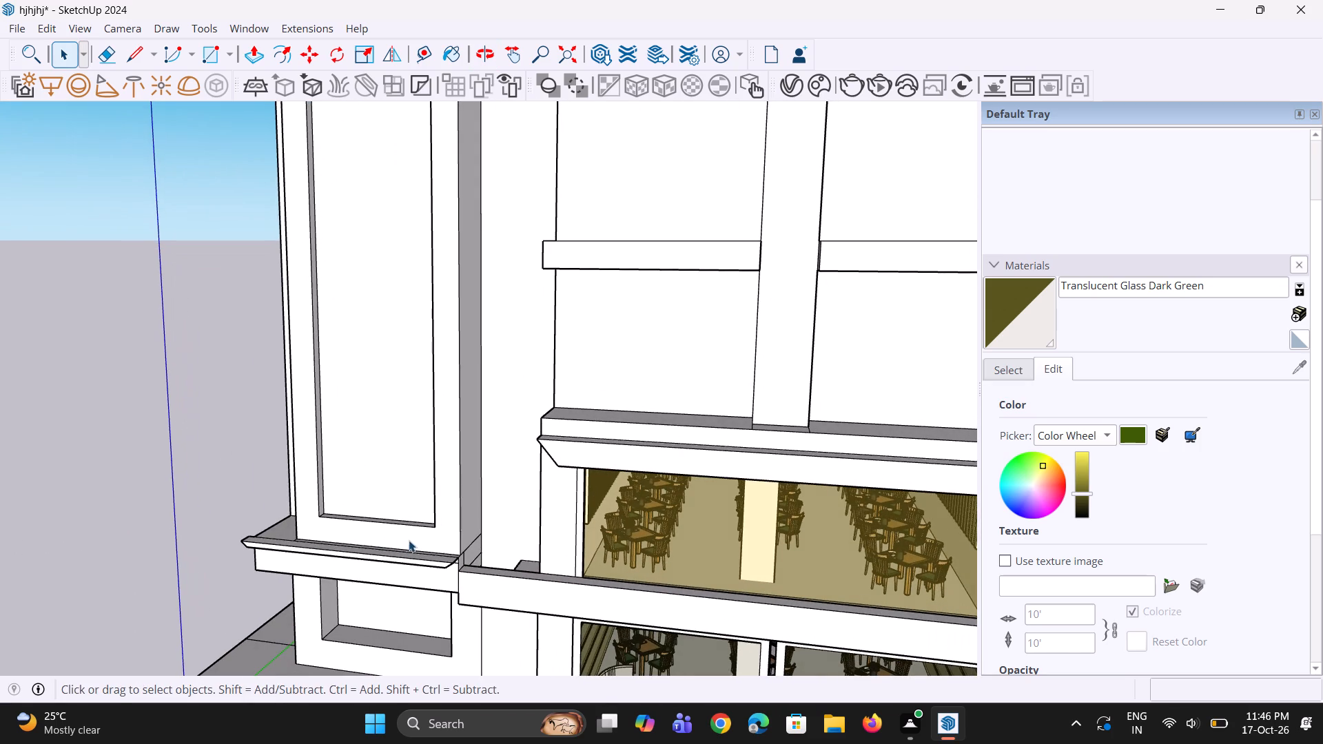
pyautogui.press('p')
pyautogui.click(424, 531)
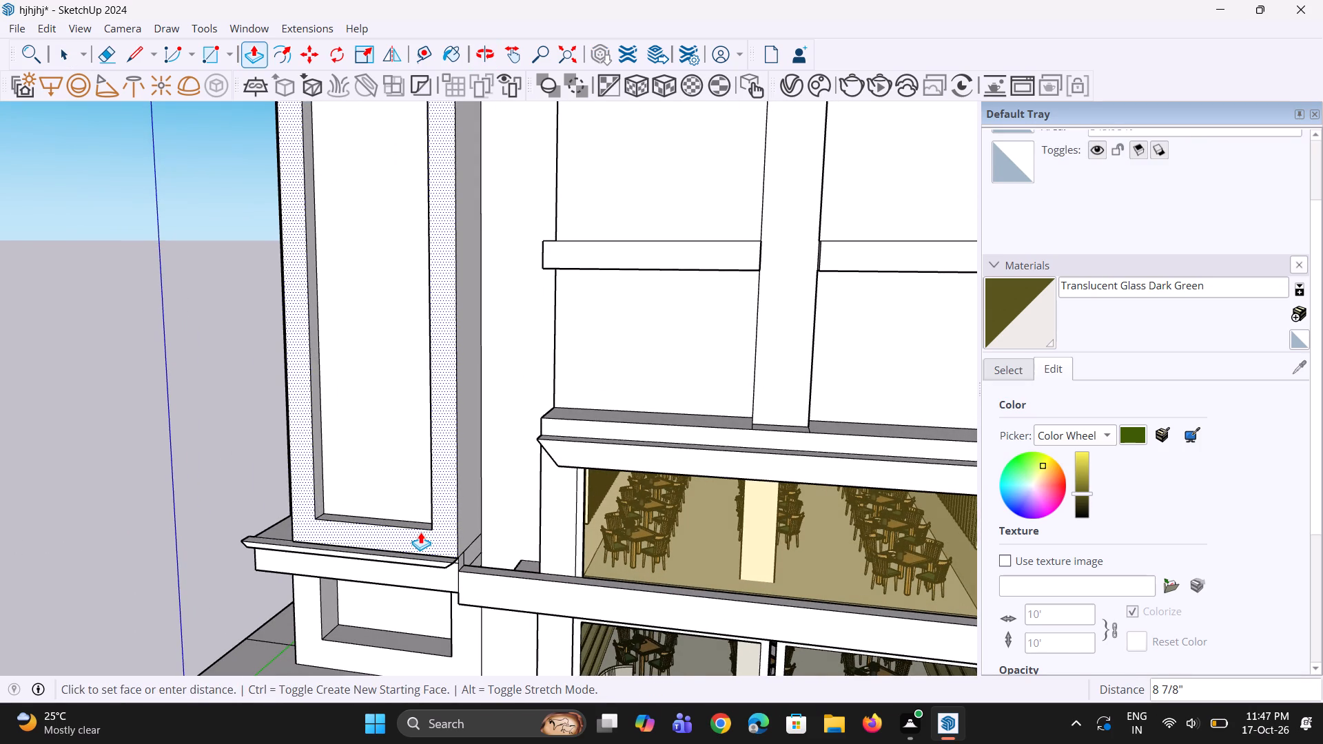
pyautogui.click(460, 561)
pyautogui.moveTo(408, 563); pyautogui.dragTo(430, 565, button='middle')
pyautogui.press('space')
pyautogui.press('space')
pyautogui.click(209, 467)
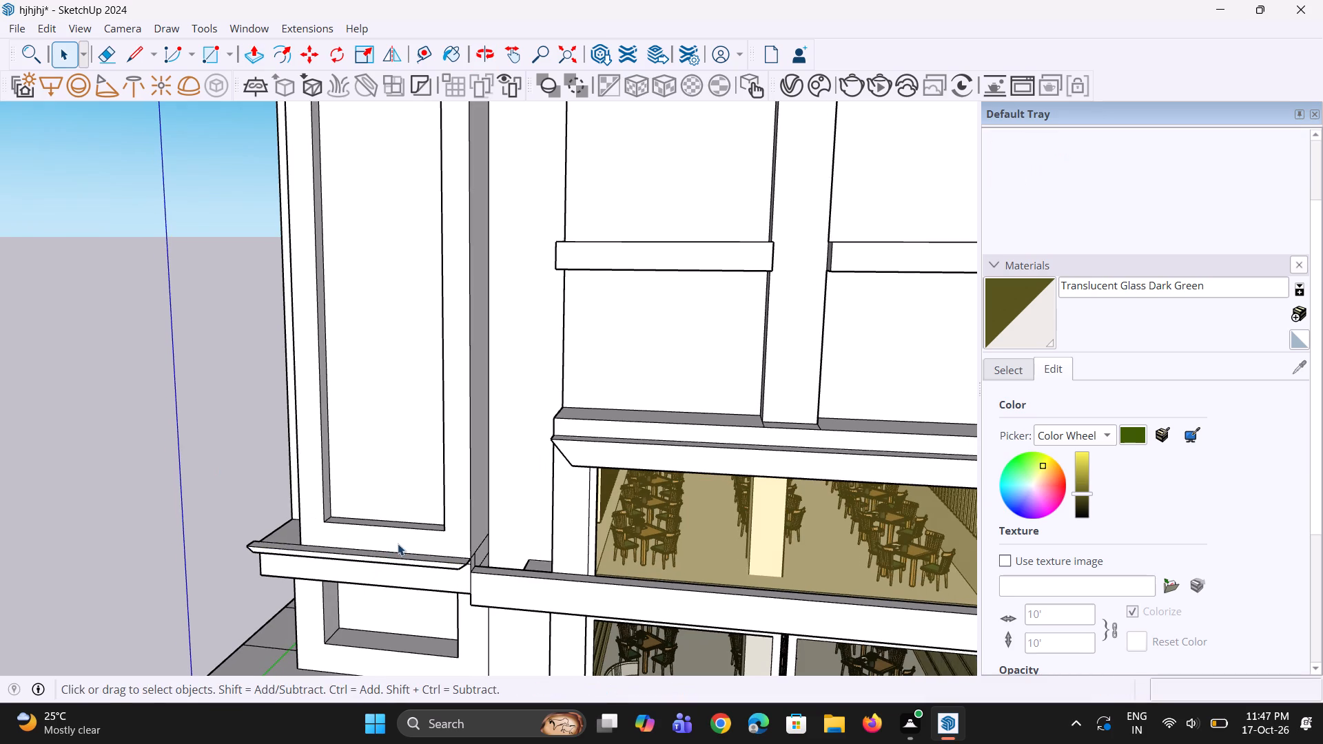
# Copy the roof slab's front top edge about 2' 4" back across its top face and fine-tune the copy's position.
pyautogui.scroll(-11, 400, 544)
pyautogui.moveTo(422, 537); pyautogui.dragTo(506, 515, button='middle')
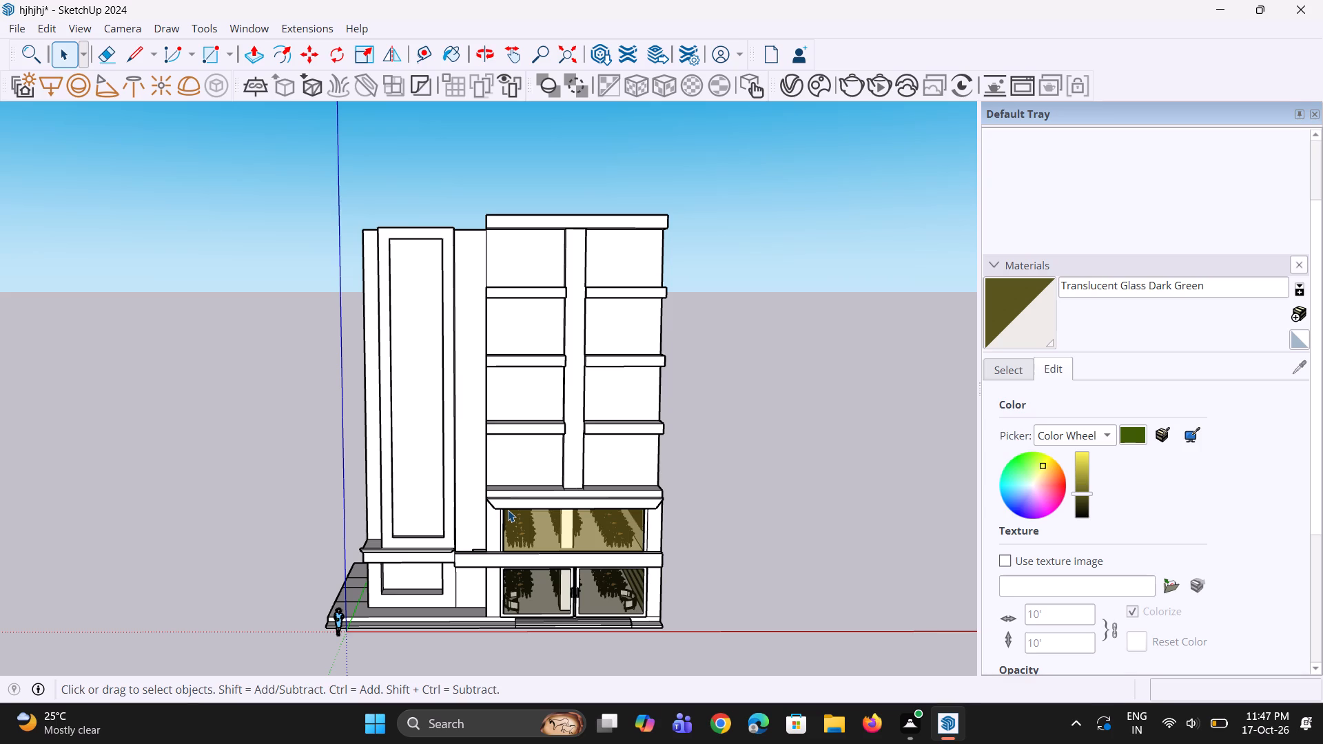
pyautogui.scroll(-1, 550, 338)
pyautogui.moveTo(550, 338); pyautogui.dragTo(542, 394, button='middle')
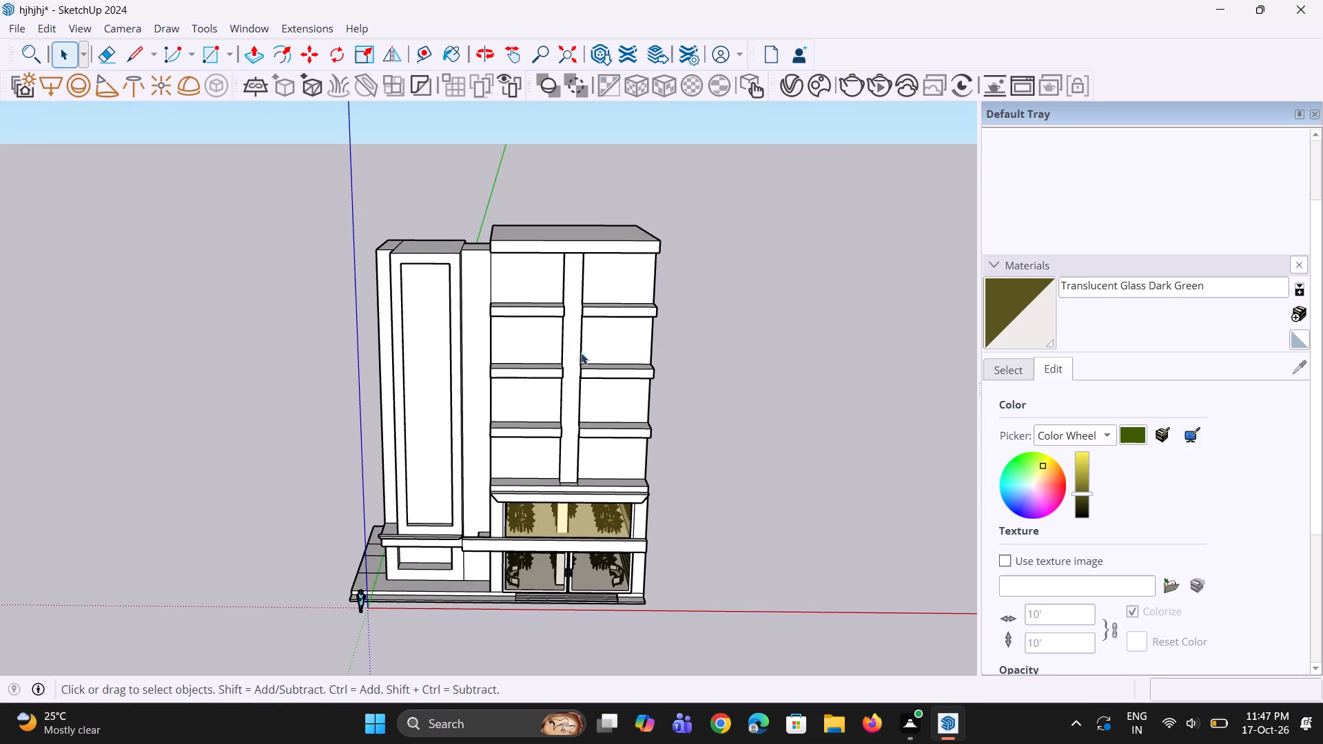
pyautogui.scroll(5, 554, 242)
pyautogui.moveTo(546, 241); pyautogui.dragTo(503, 274, button='middle')
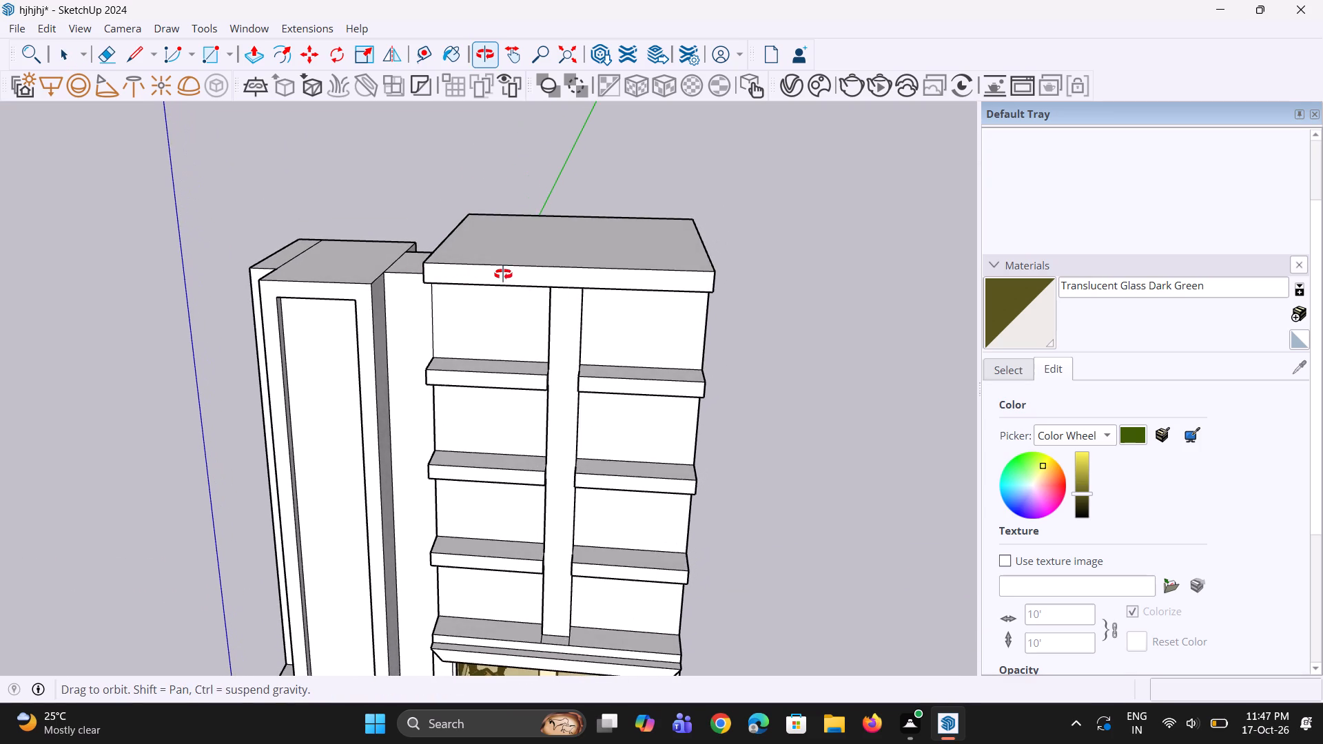
pyautogui.moveTo(503, 274); pyautogui.dragTo(538, 287, button='middle')
pyautogui.scroll(2, 469, 273)
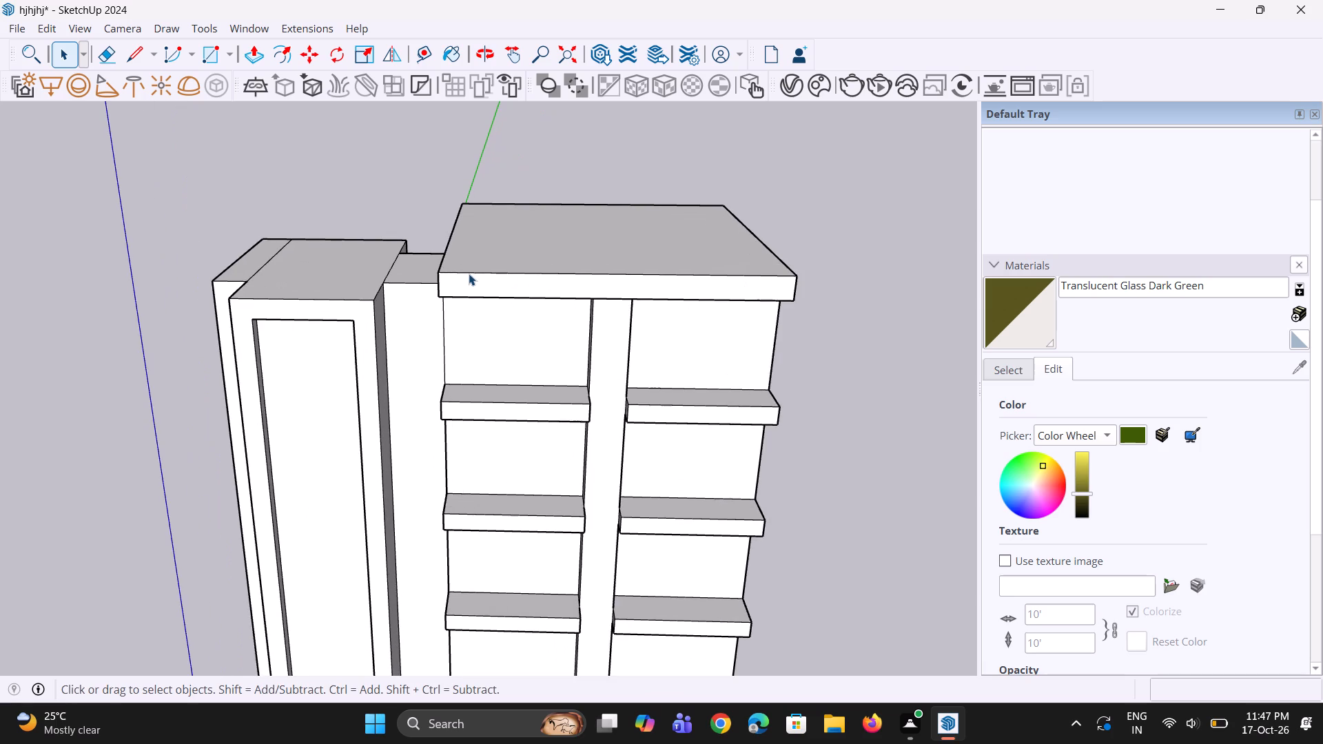
pyautogui.click(469, 273)
pyautogui.moveTo(521, 278); pyautogui.dragTo(444, 369, button='middle')
pyautogui.press('m')
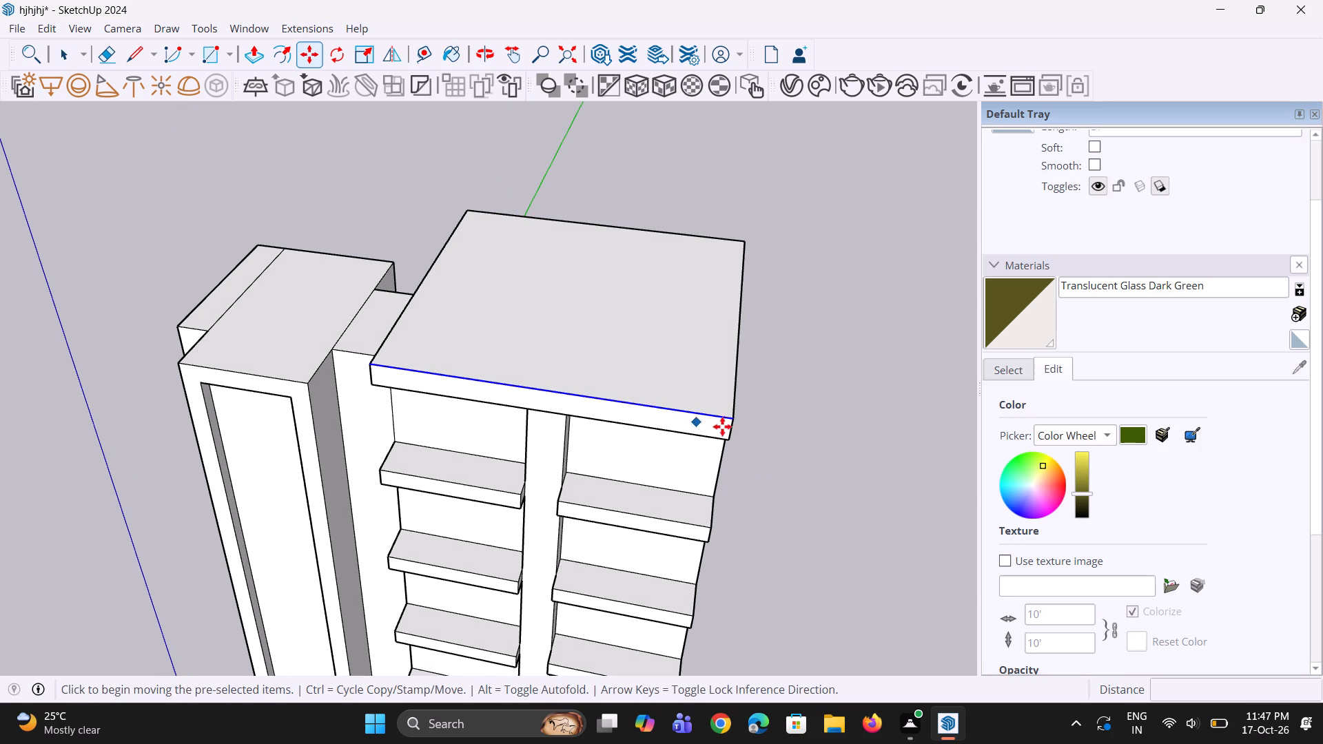
pyautogui.click(732, 416)
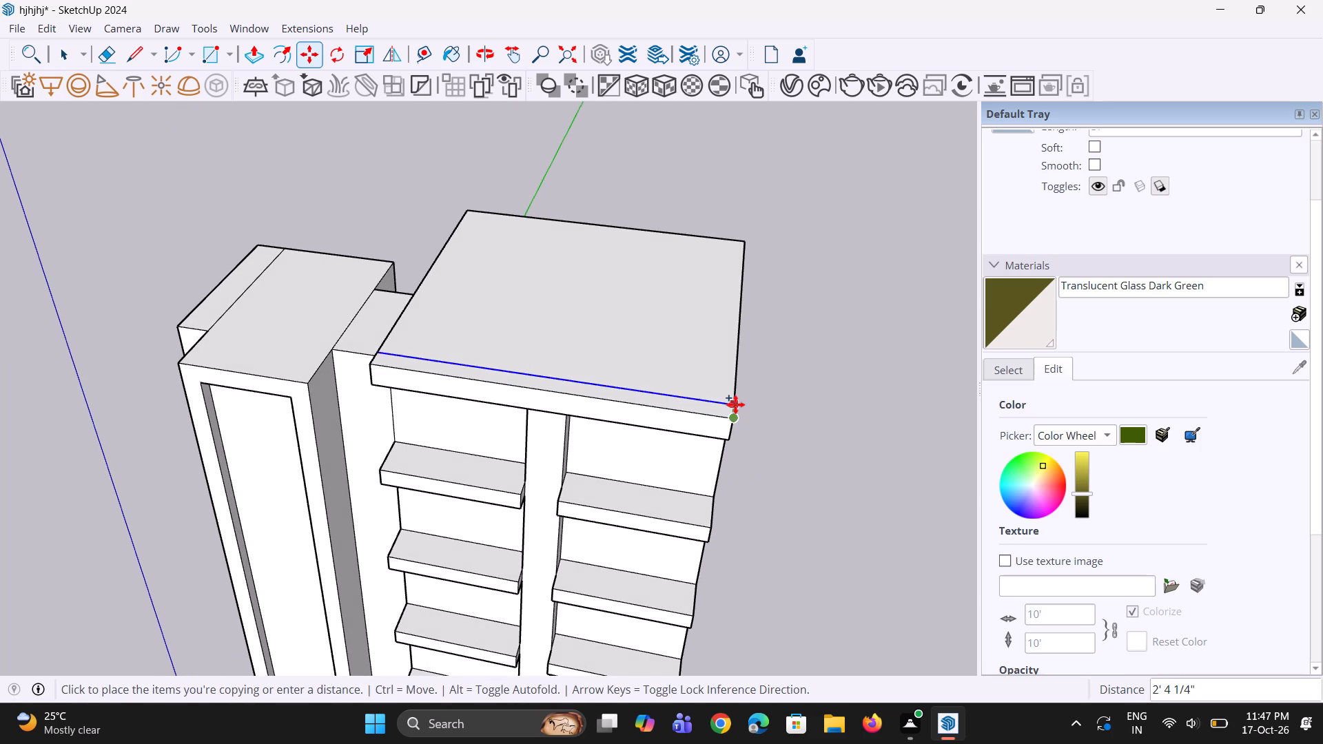
pyautogui.click(735, 404)
pyautogui.moveTo(730, 408); pyautogui.dragTo(638, 457, button='middle')
pyautogui.scroll(6, 604, 535)
pyautogui.click(618, 506)
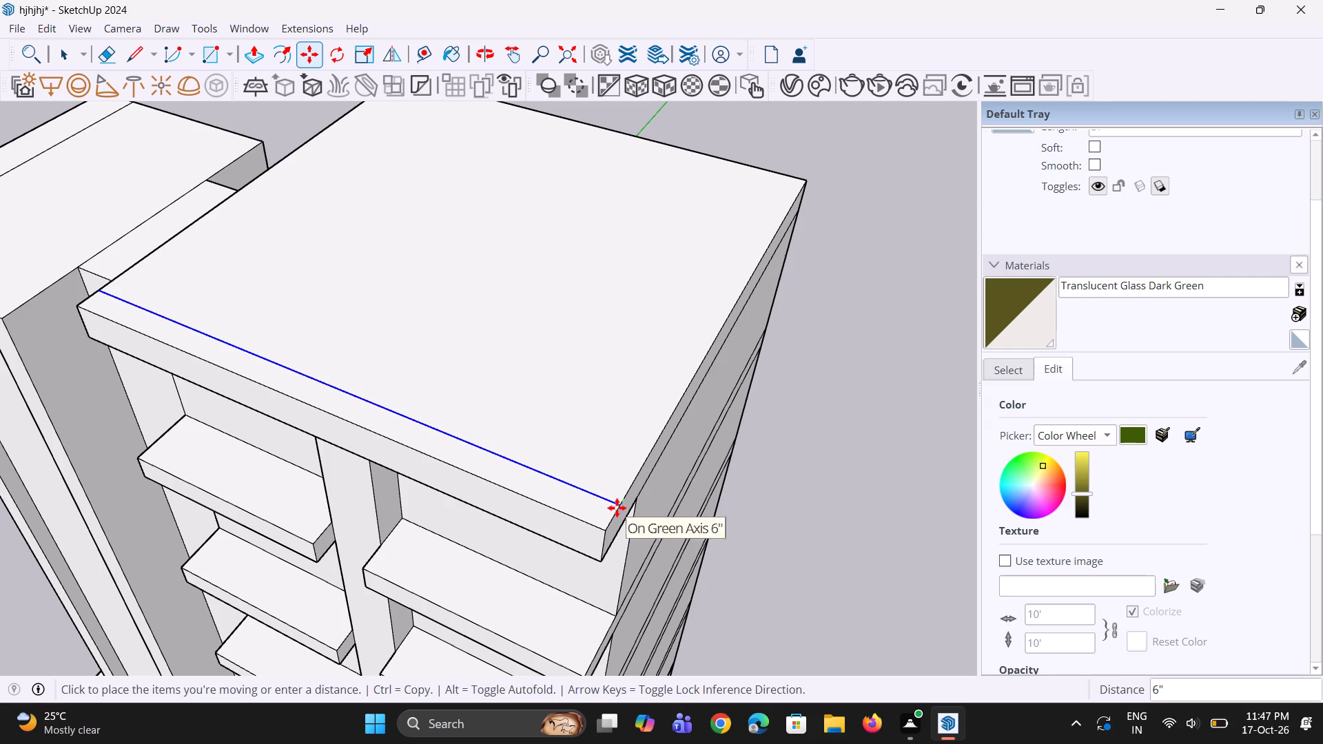
pyautogui.click(613, 513)
# Extrude the narrow front strip of the roof slab upward about 2' 5 1/16" as a parapet.
pyautogui.press('p')
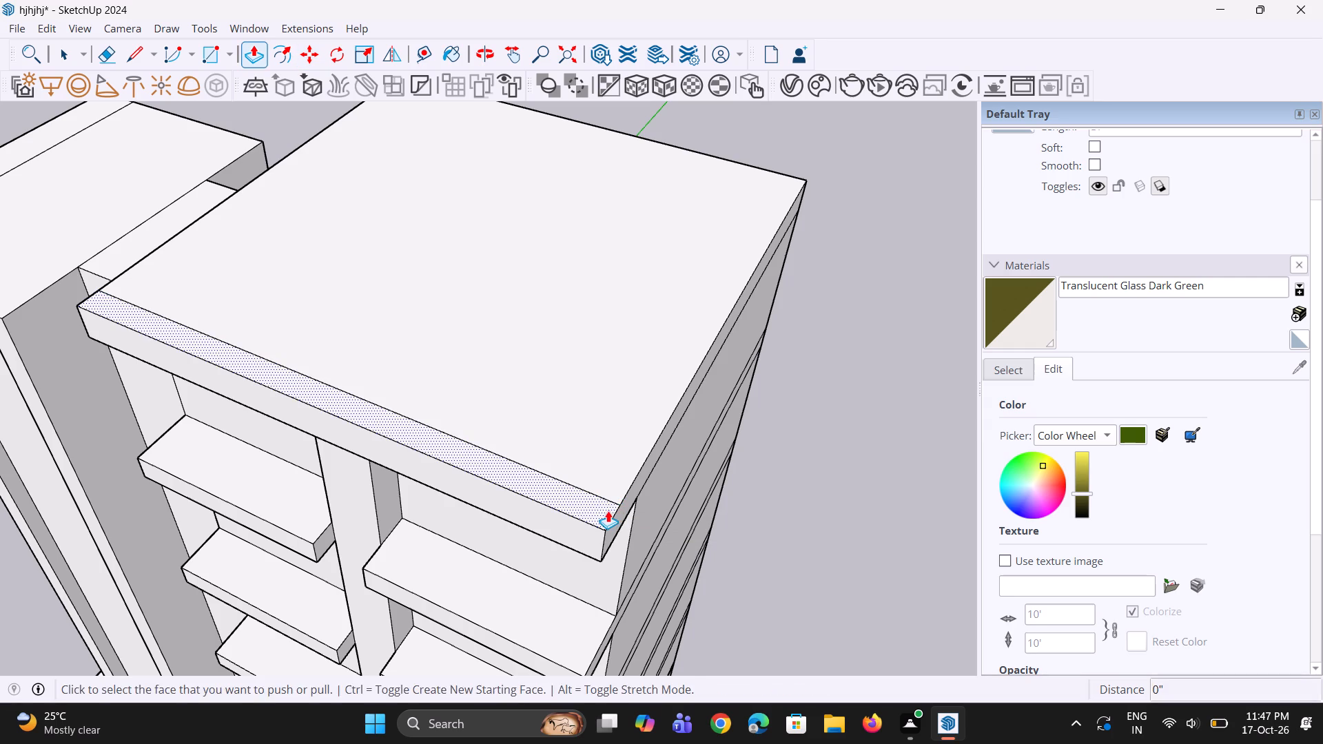
pyautogui.click(608, 510)
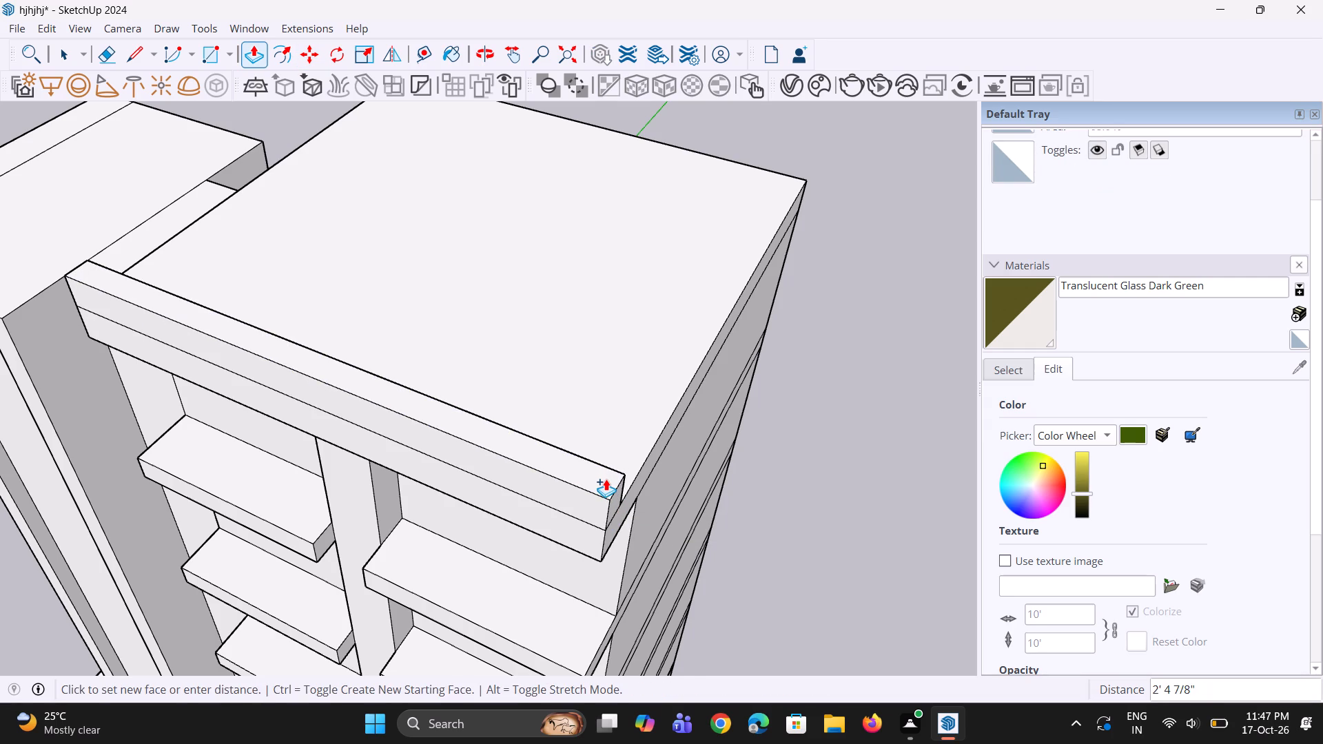
pyautogui.click(606, 478)
# Draw a diagonal line across the parapet's top face at each end, from the back corner to the front edge.
pyautogui.moveTo(442, 473); pyautogui.dragTo(614, 482, button='middle')
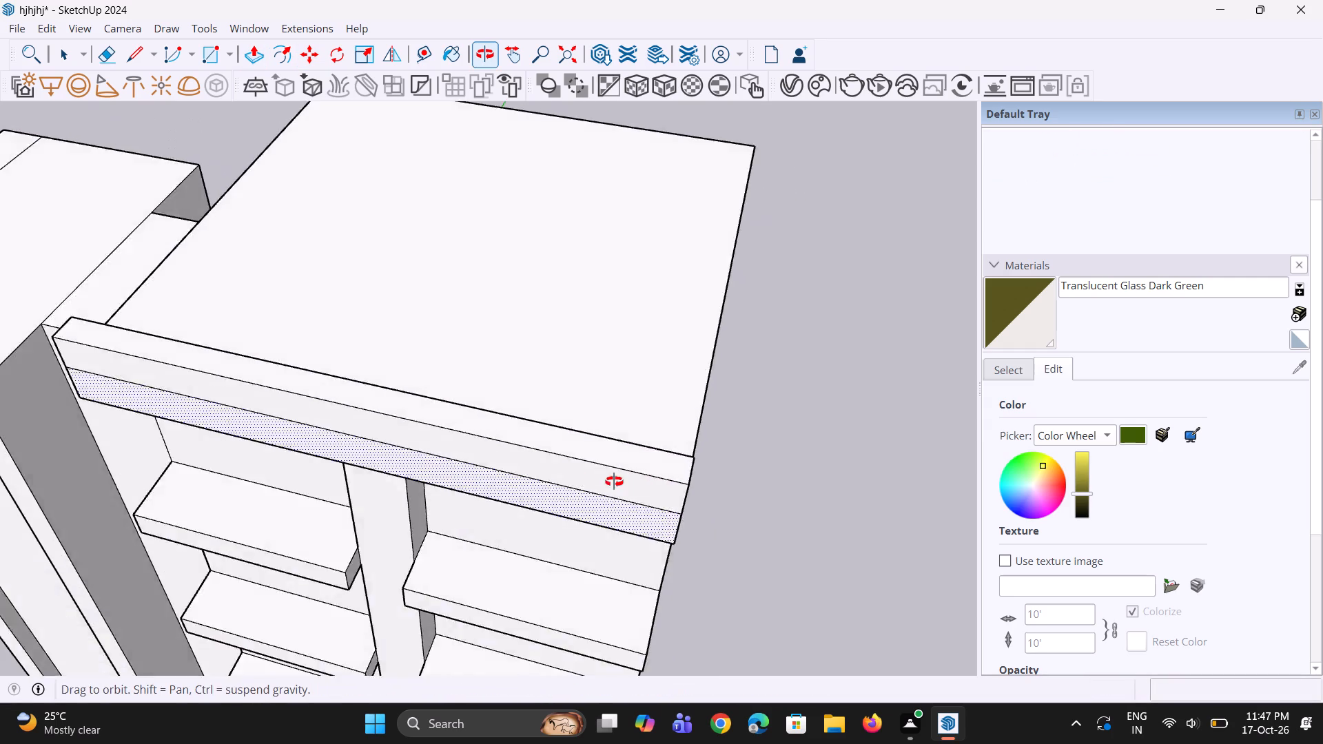
pyautogui.moveTo(614, 482); pyautogui.dragTo(685, 459, button='middle')
pyautogui.scroll(-4, 627, 447)
pyautogui.moveTo(256, 453); pyautogui.dragTo(278, 462, button='middle')
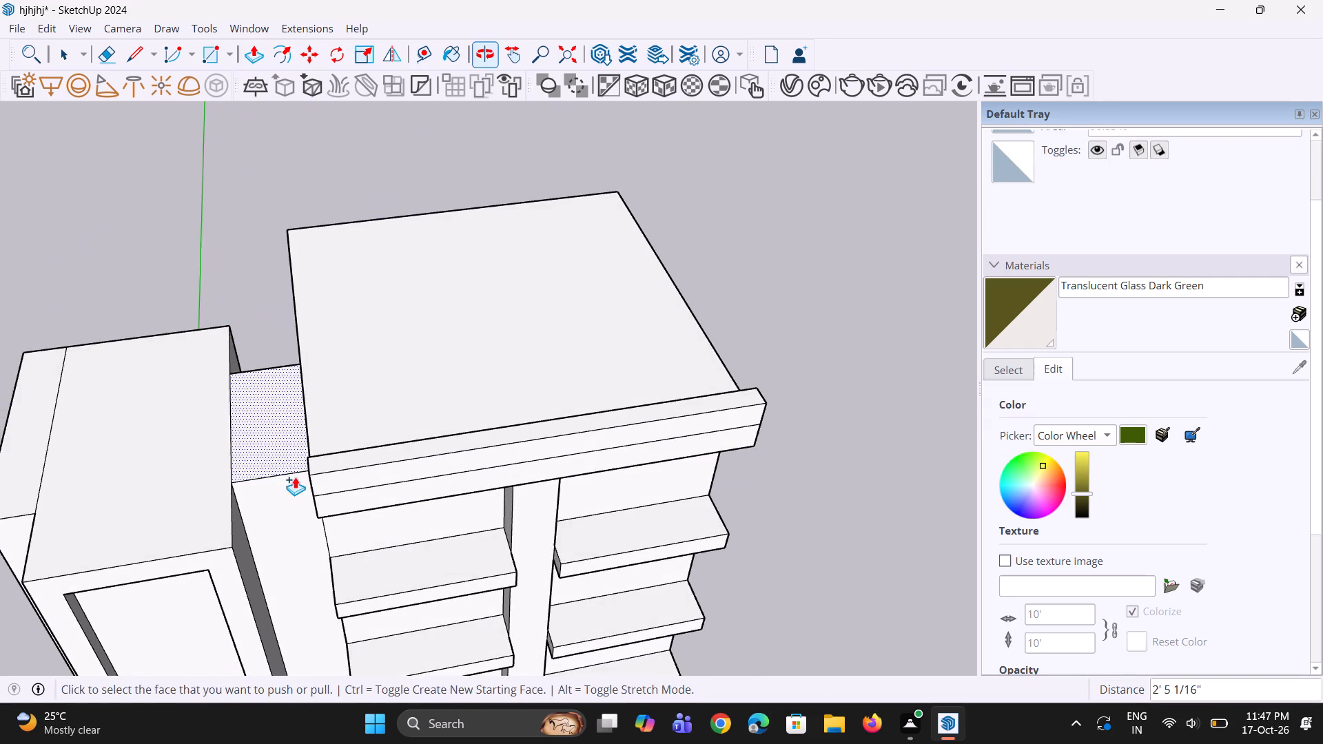
pyautogui.scroll(2, 301, 482)
pyautogui.press('l')
pyautogui.scroll(2, 314, 467)
pyautogui.click(310, 453)
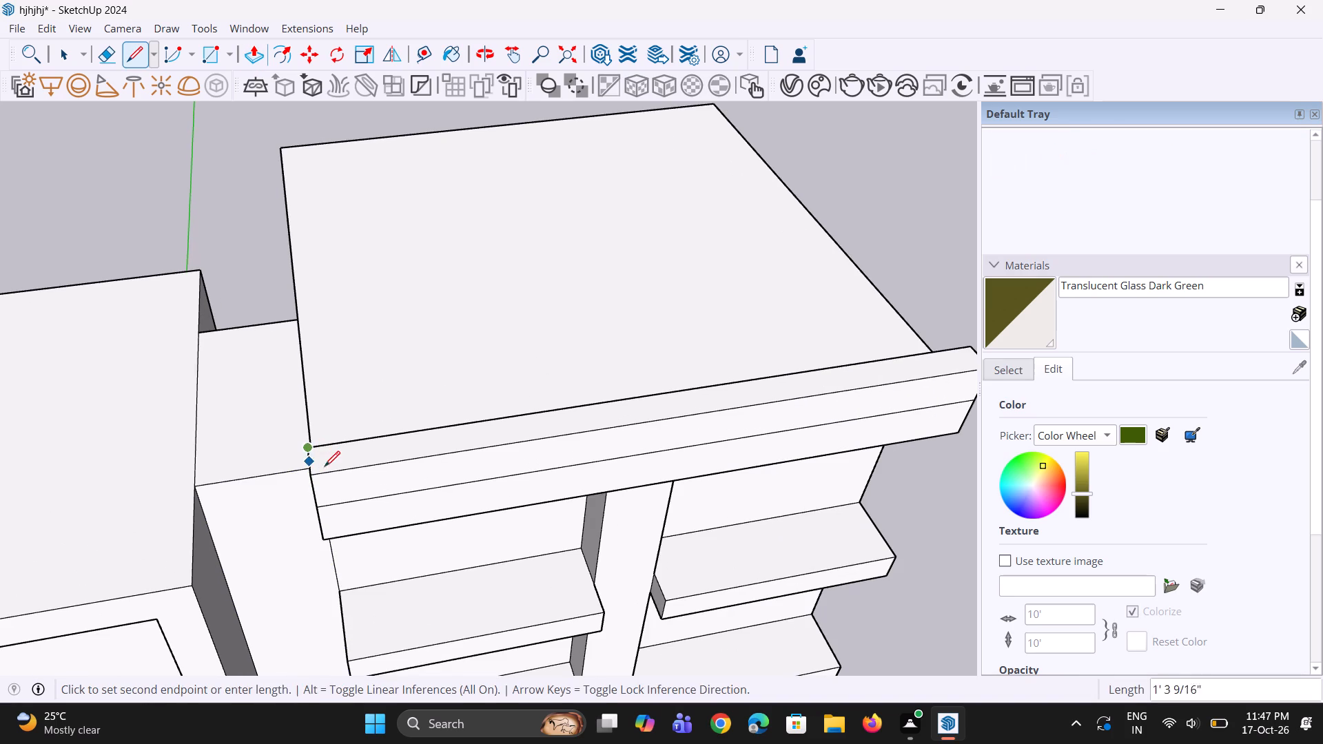
pyautogui.click(342, 471)
pyautogui.scroll(-3, 342, 471)
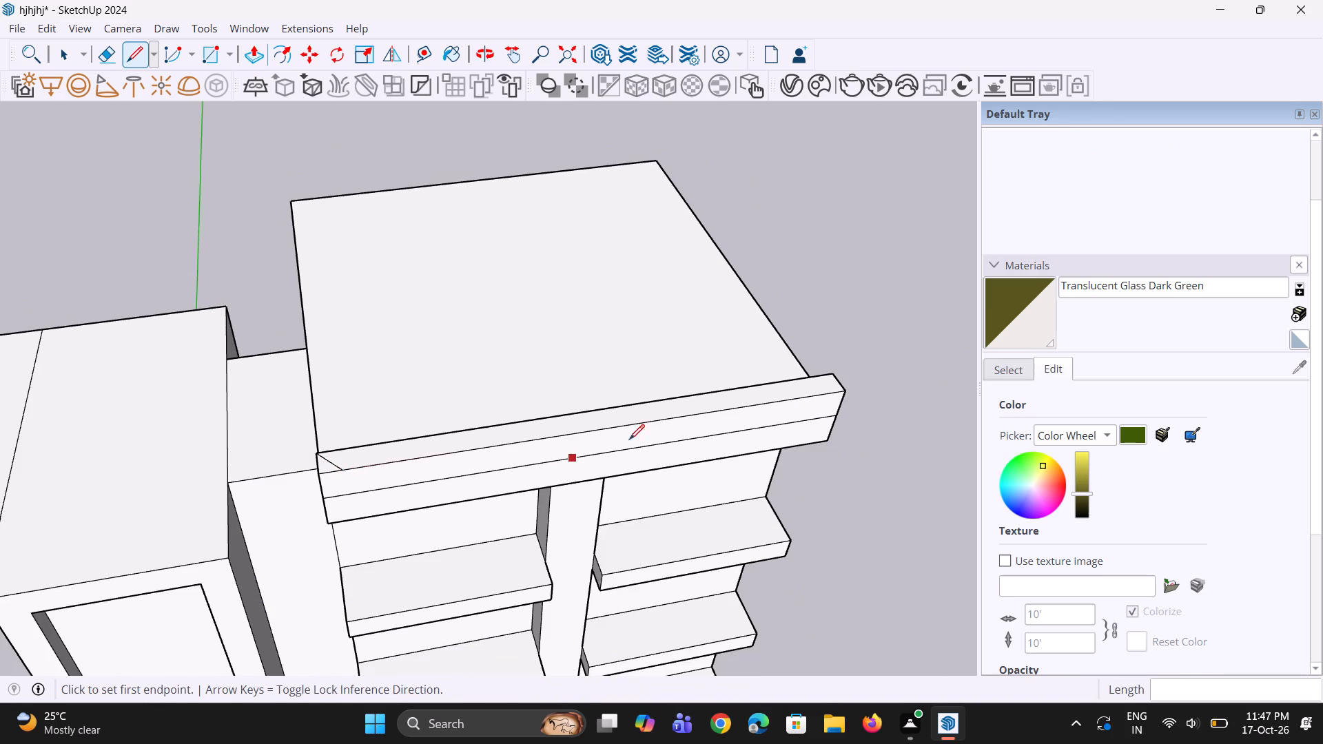
pyautogui.scroll(2, 808, 380)
pyautogui.click(837, 374)
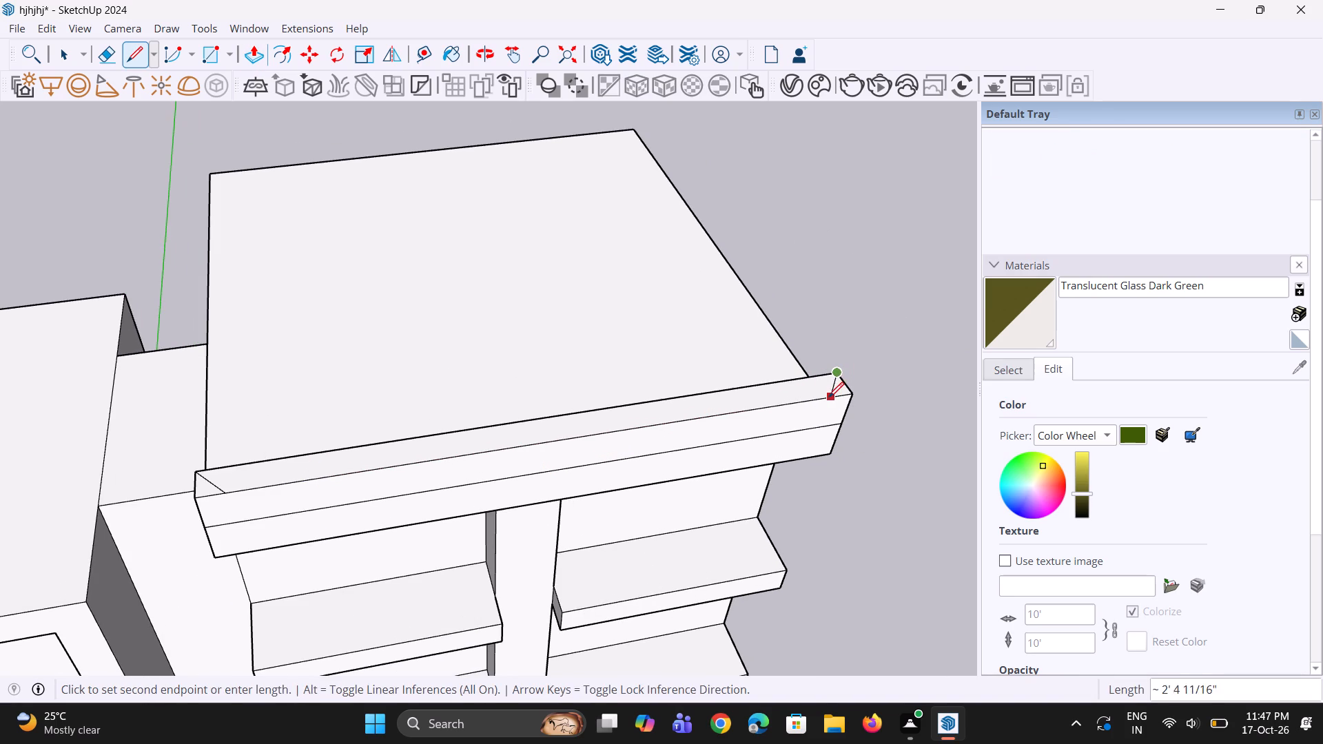
pyautogui.click(825, 400)
pyautogui.press('space')
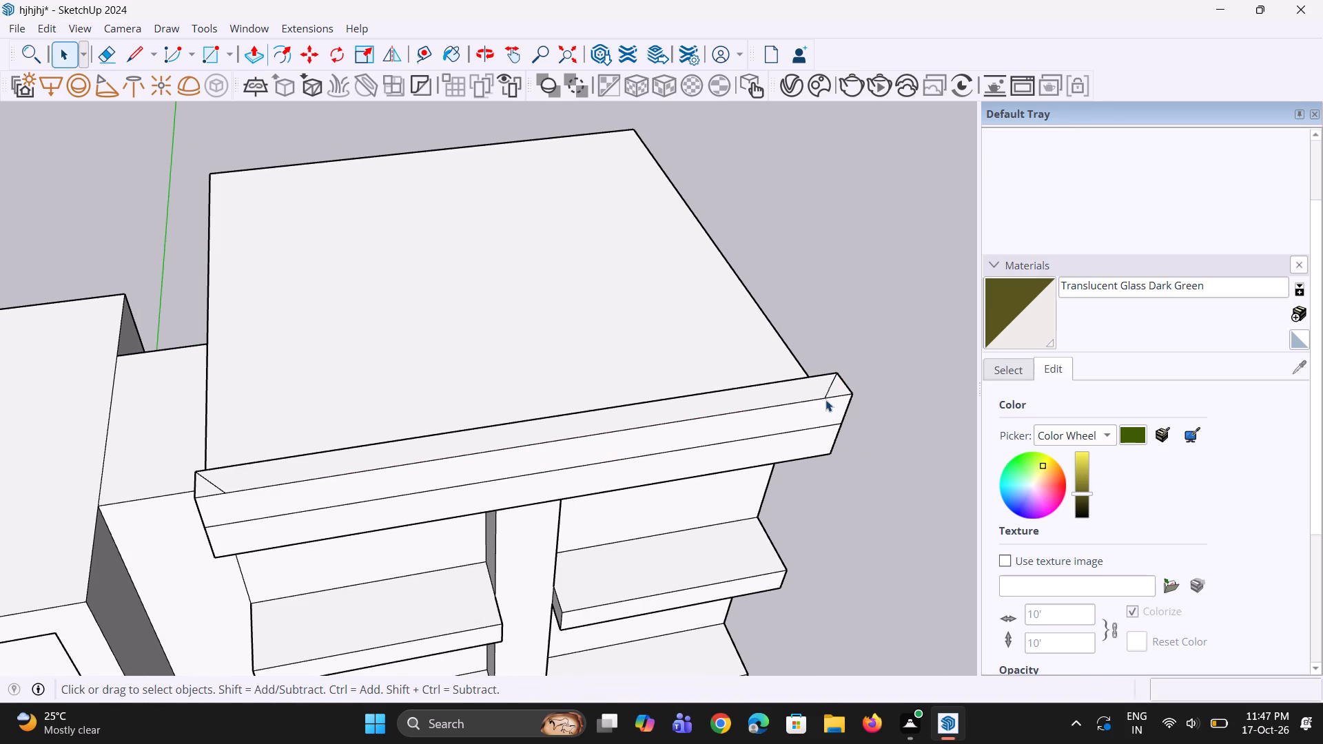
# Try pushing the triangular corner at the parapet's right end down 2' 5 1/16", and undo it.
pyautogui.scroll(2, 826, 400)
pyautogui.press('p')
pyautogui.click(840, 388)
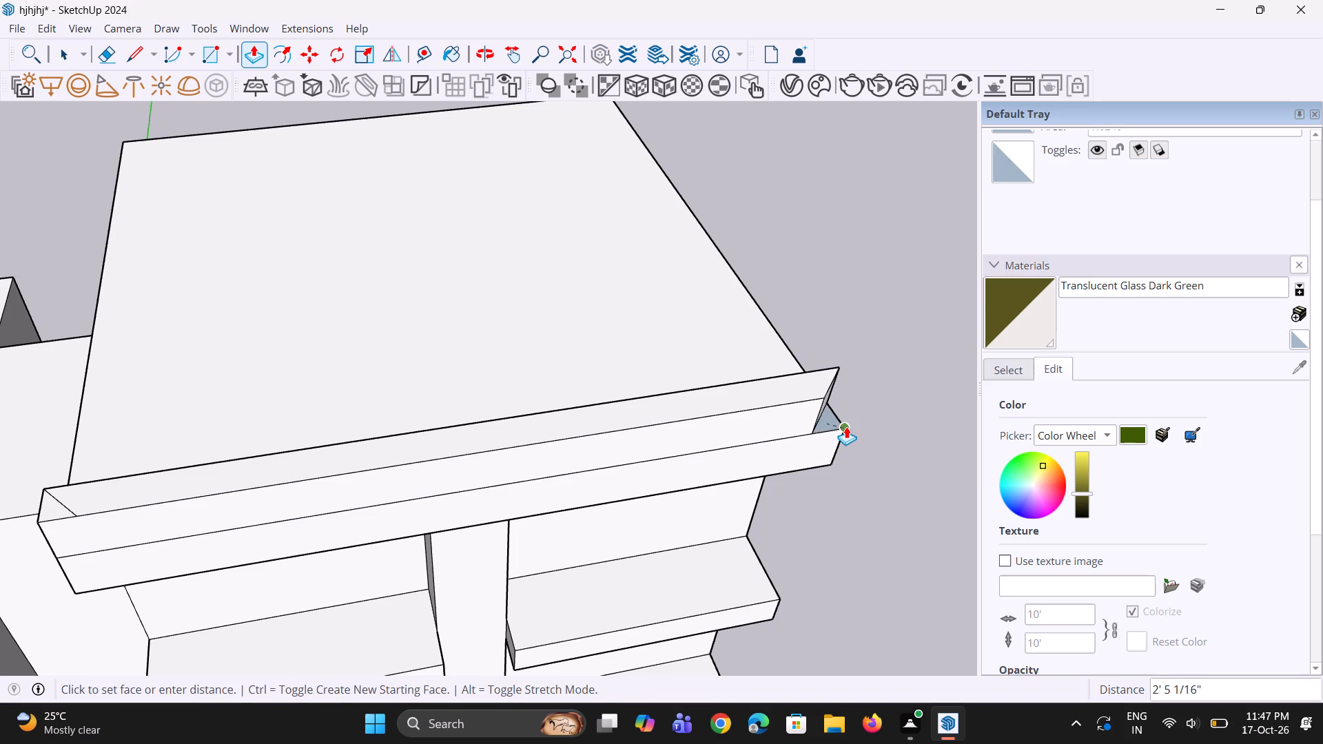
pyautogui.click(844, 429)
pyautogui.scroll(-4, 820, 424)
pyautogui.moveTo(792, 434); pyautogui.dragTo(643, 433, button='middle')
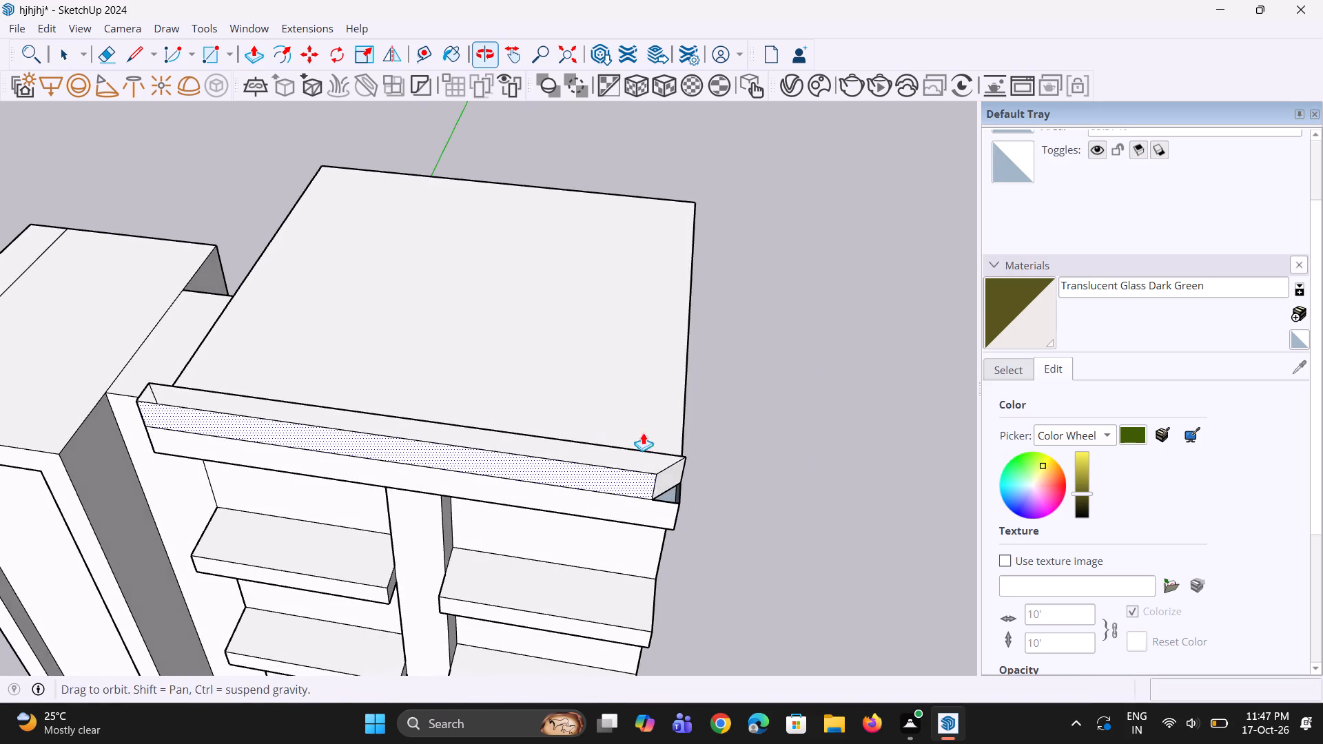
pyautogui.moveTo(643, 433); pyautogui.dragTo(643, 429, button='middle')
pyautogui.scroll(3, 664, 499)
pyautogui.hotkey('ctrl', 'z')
# Push the triangle at the parapet's right end down about 2' 8 5/16" with a new starting face.
pyautogui.scroll(1, 686, 465)
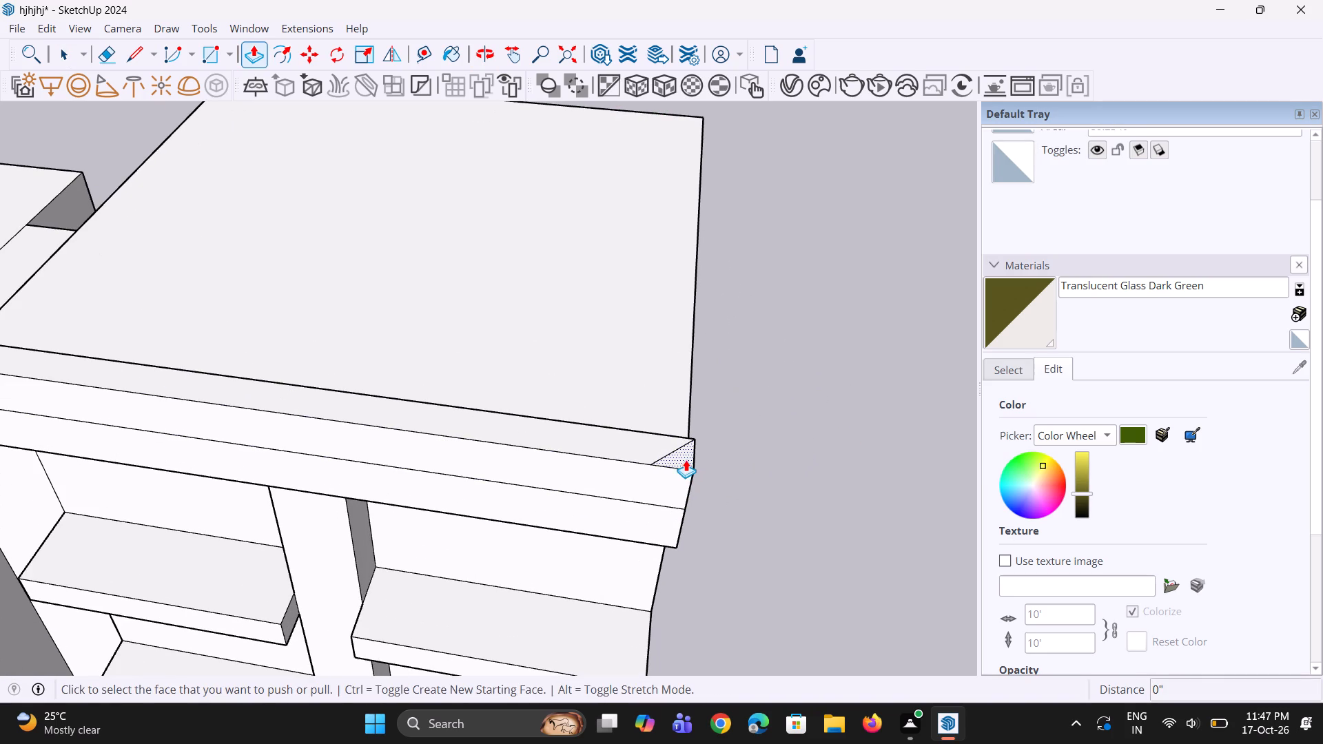
pyautogui.click(686, 455)
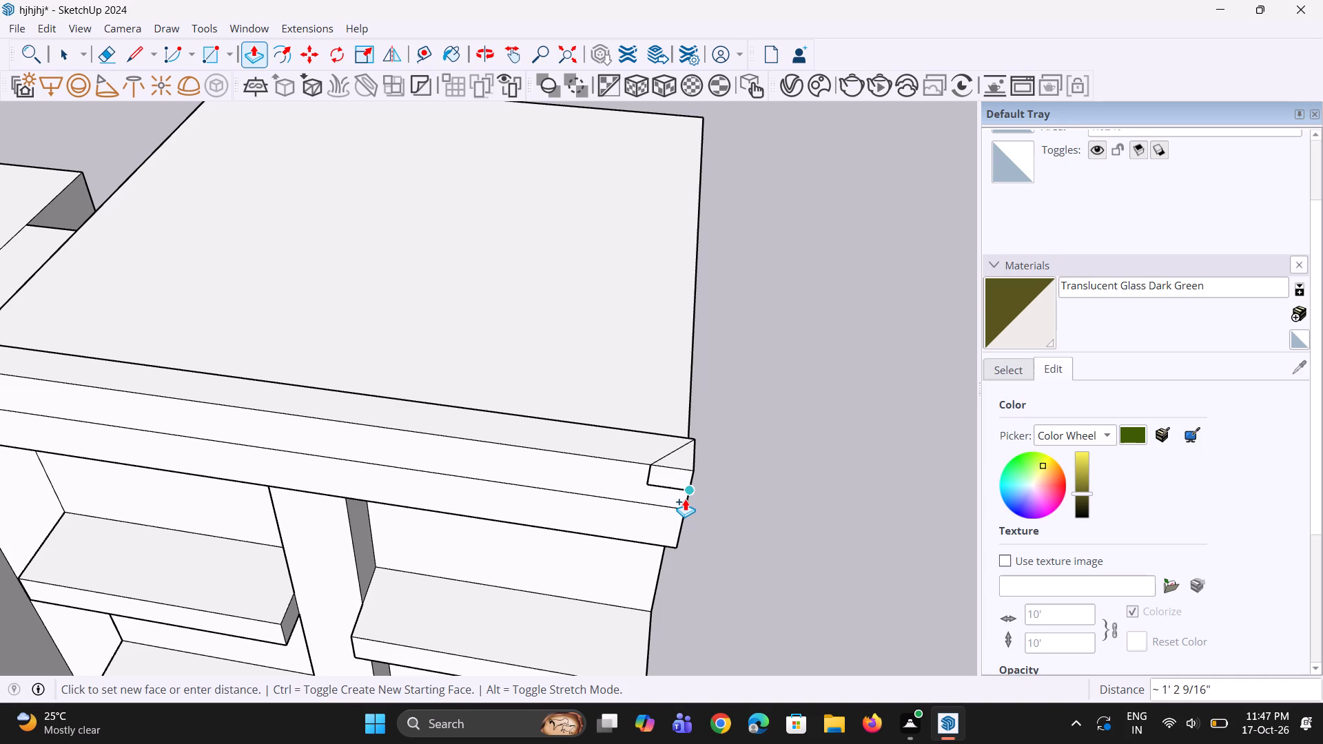
pyautogui.scroll(6, 686, 499)
pyautogui.click(684, 499)
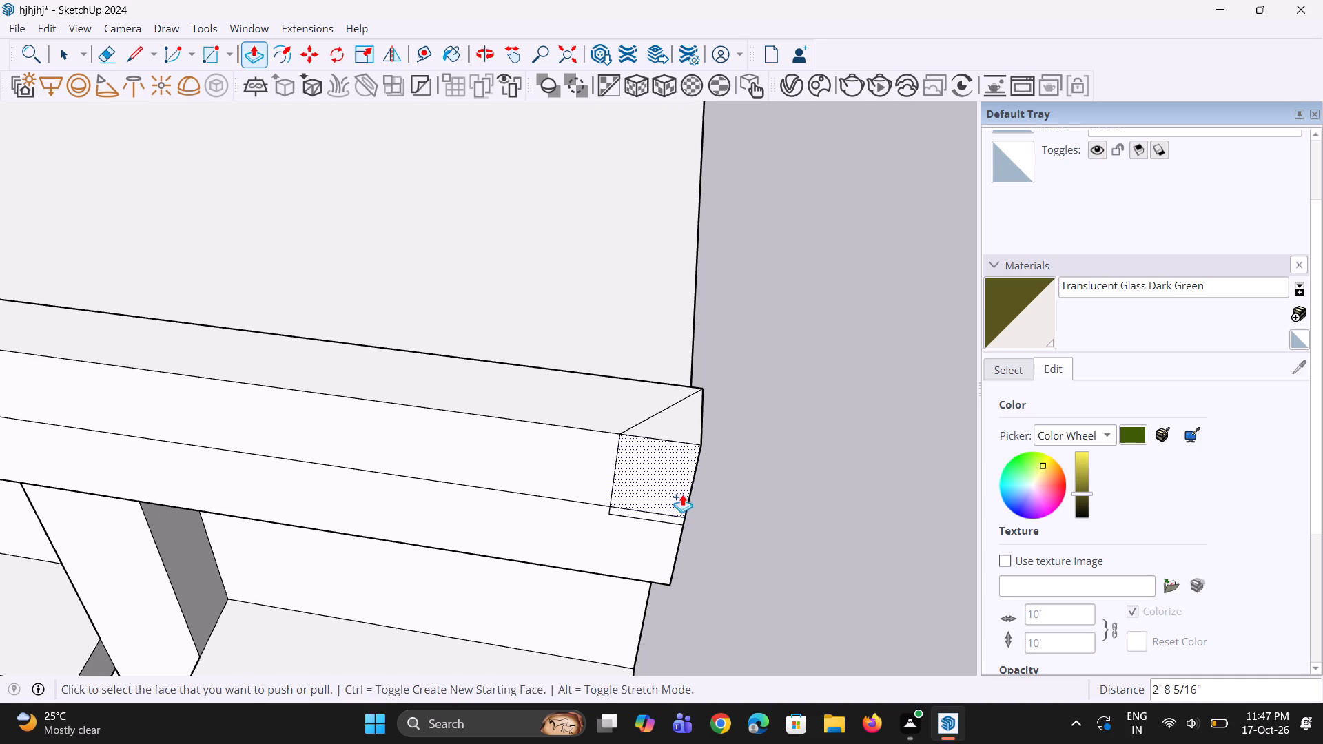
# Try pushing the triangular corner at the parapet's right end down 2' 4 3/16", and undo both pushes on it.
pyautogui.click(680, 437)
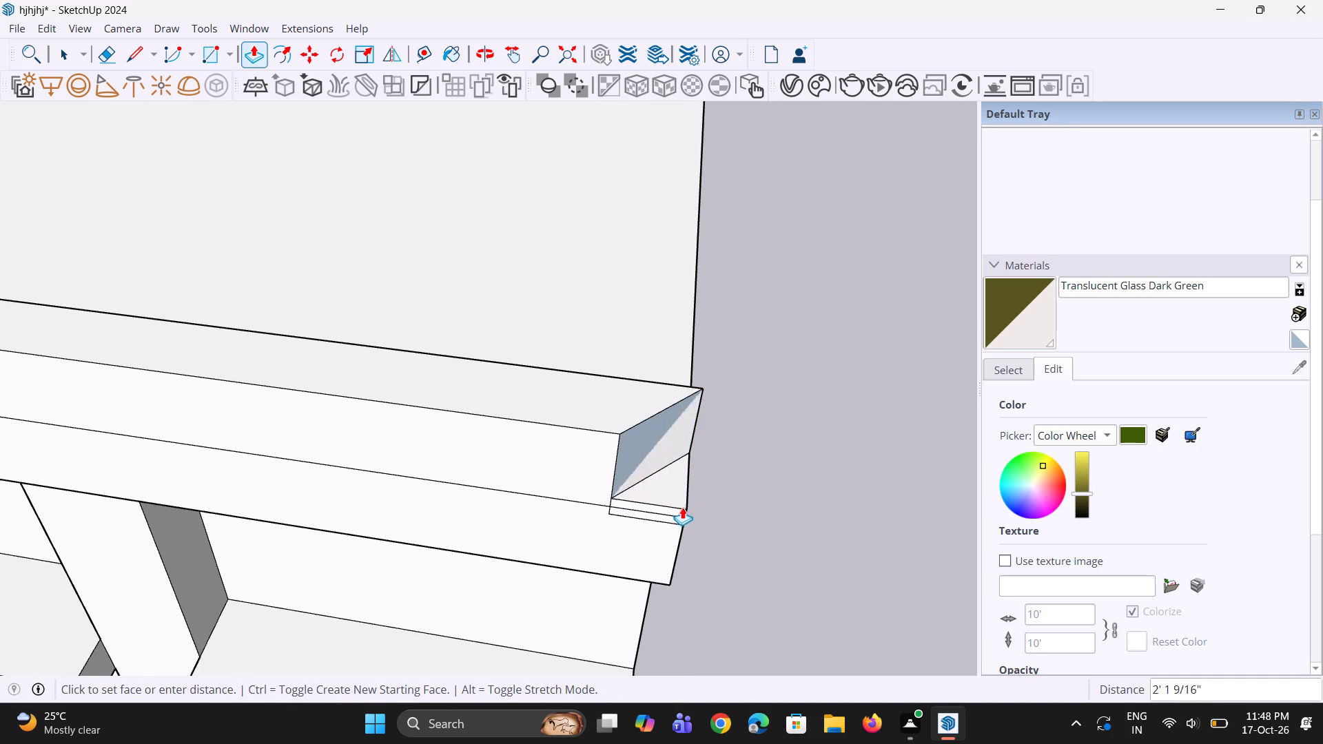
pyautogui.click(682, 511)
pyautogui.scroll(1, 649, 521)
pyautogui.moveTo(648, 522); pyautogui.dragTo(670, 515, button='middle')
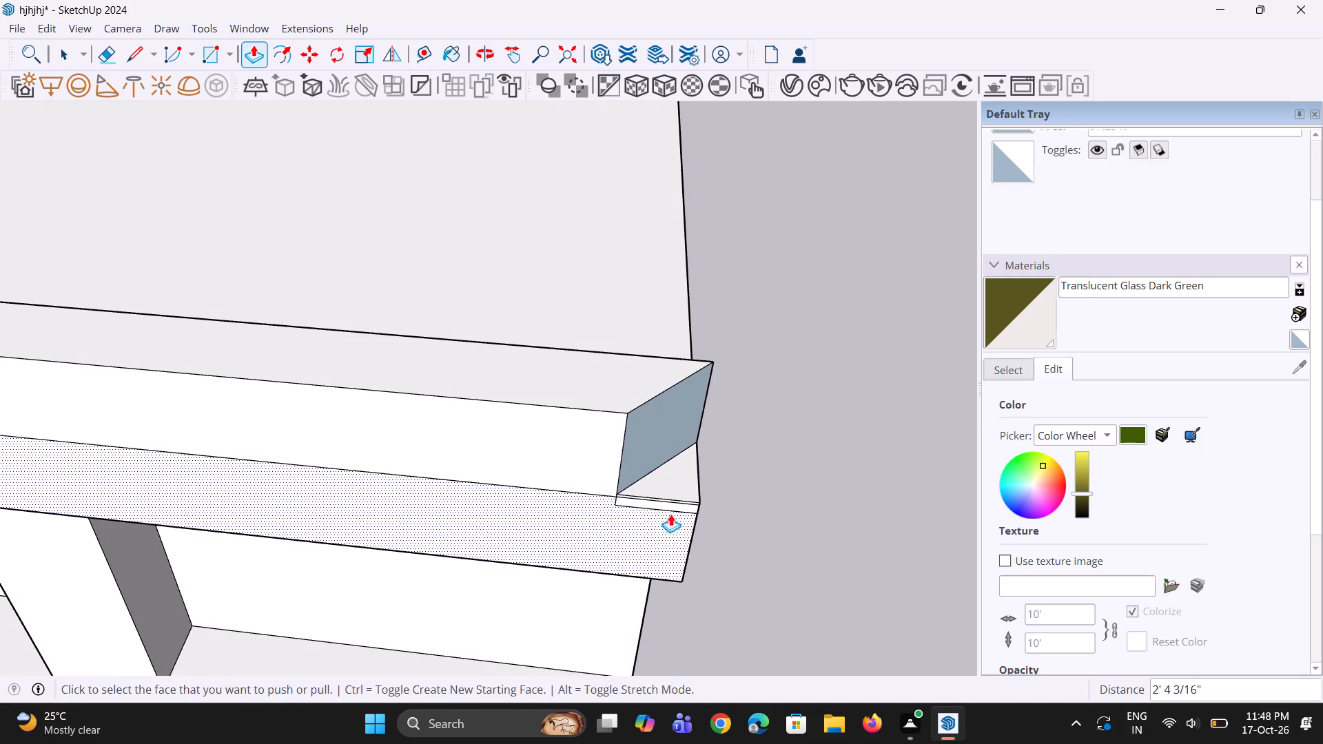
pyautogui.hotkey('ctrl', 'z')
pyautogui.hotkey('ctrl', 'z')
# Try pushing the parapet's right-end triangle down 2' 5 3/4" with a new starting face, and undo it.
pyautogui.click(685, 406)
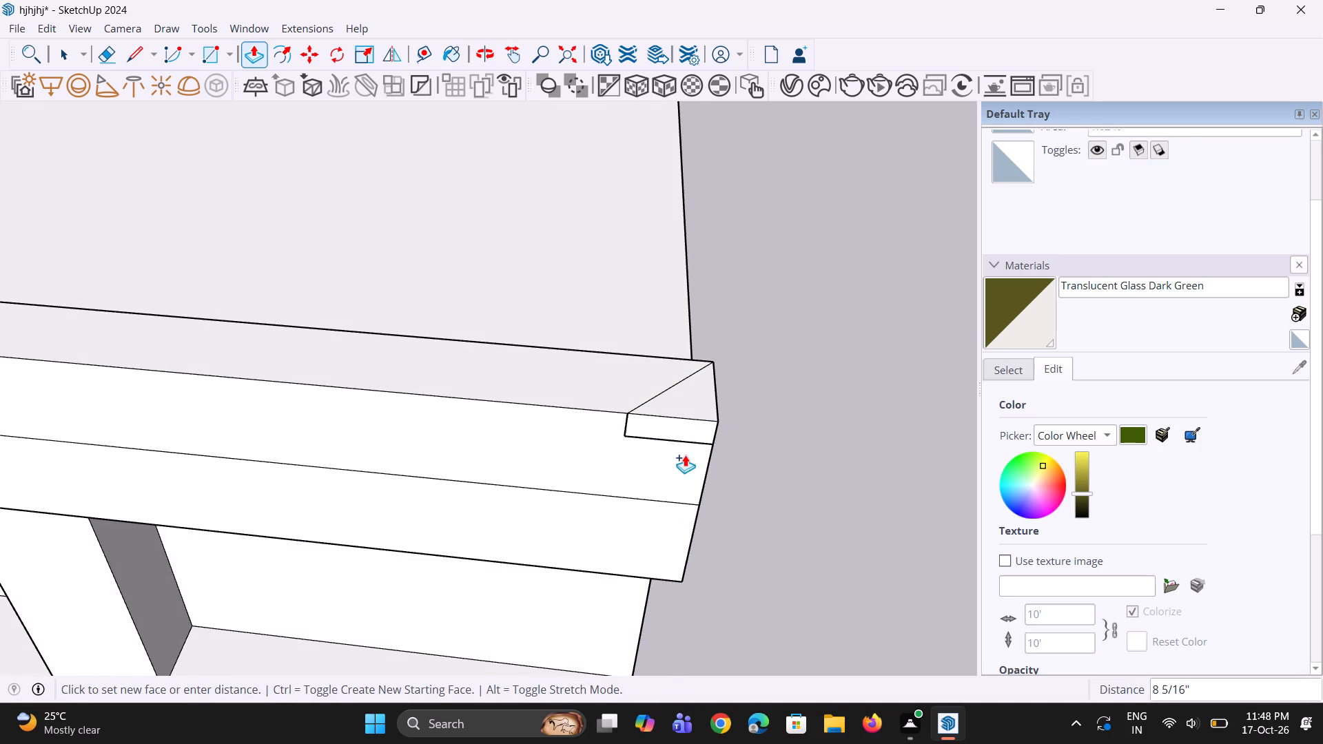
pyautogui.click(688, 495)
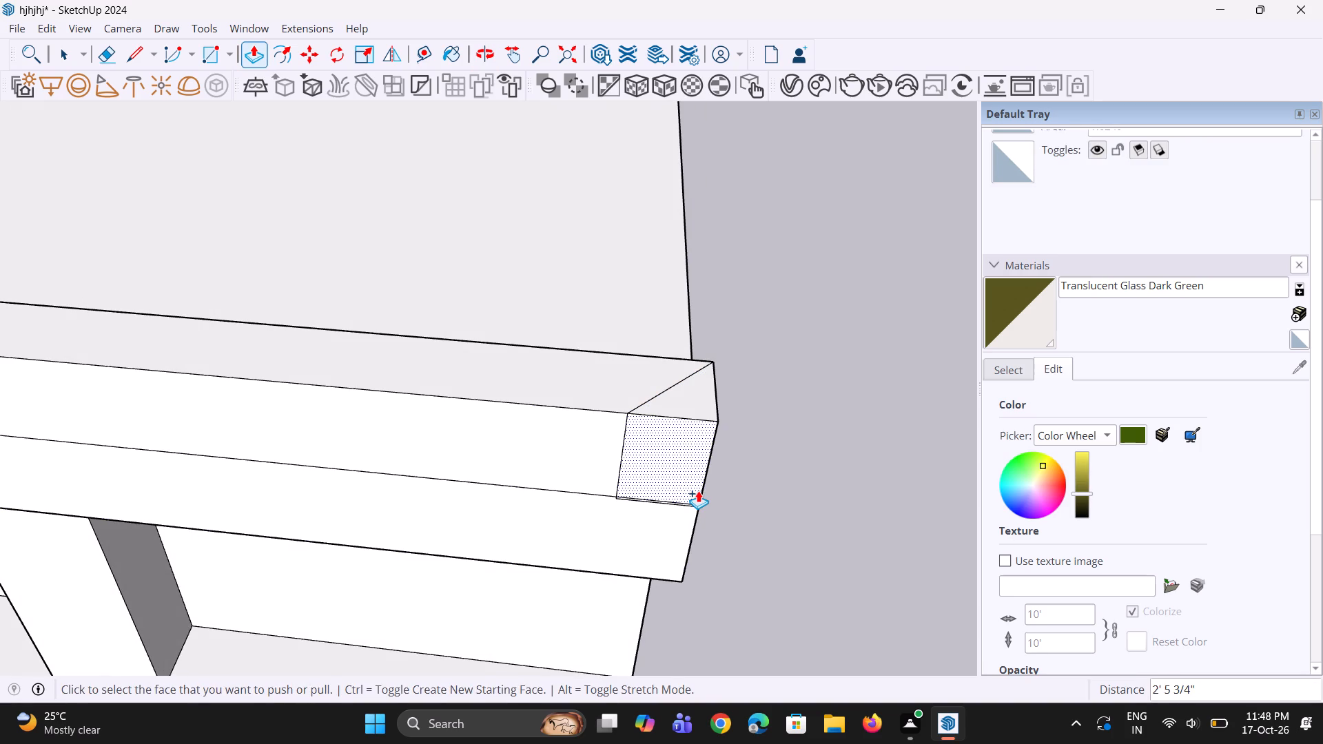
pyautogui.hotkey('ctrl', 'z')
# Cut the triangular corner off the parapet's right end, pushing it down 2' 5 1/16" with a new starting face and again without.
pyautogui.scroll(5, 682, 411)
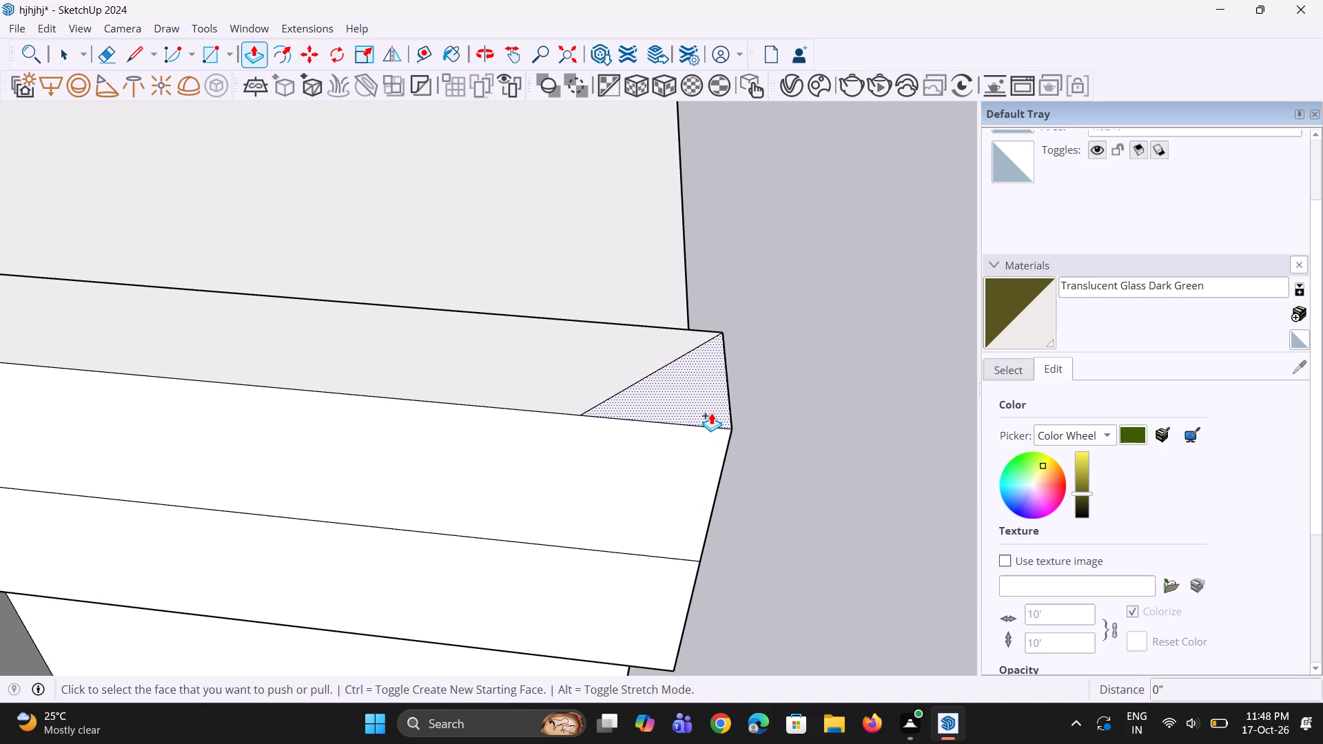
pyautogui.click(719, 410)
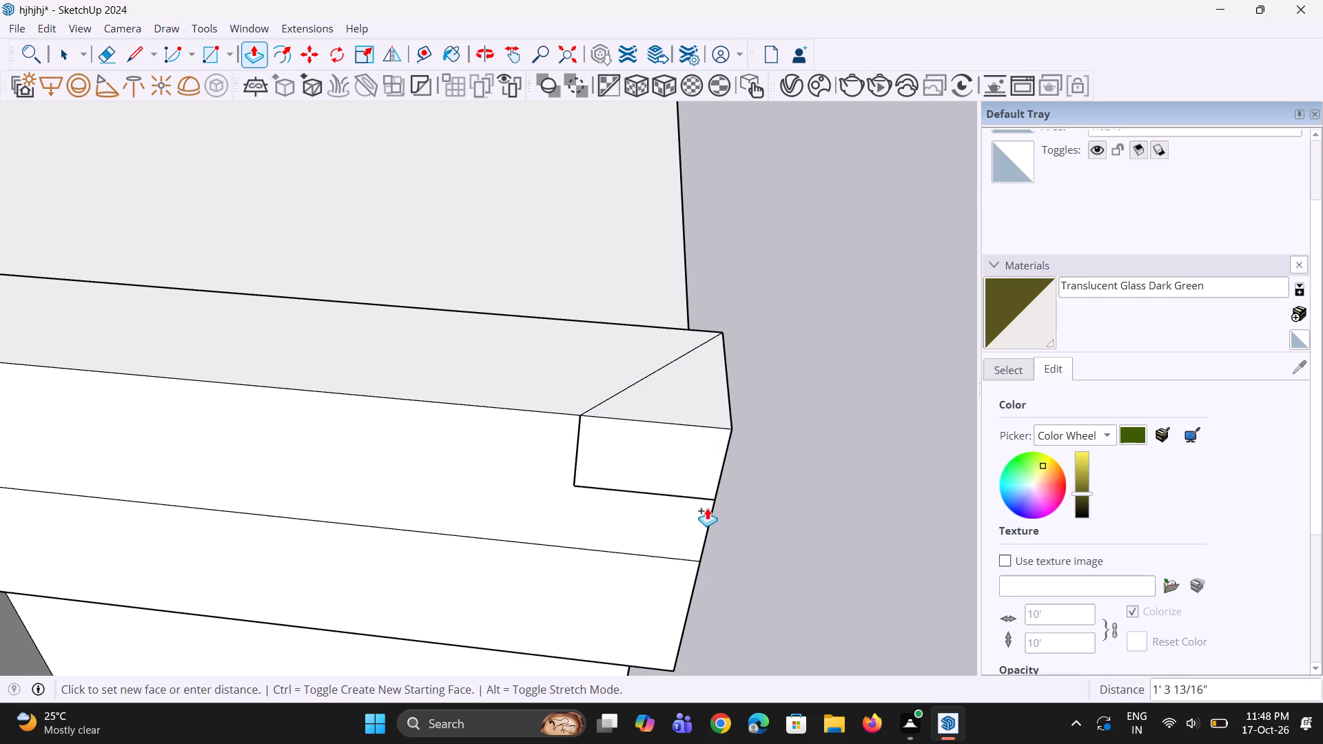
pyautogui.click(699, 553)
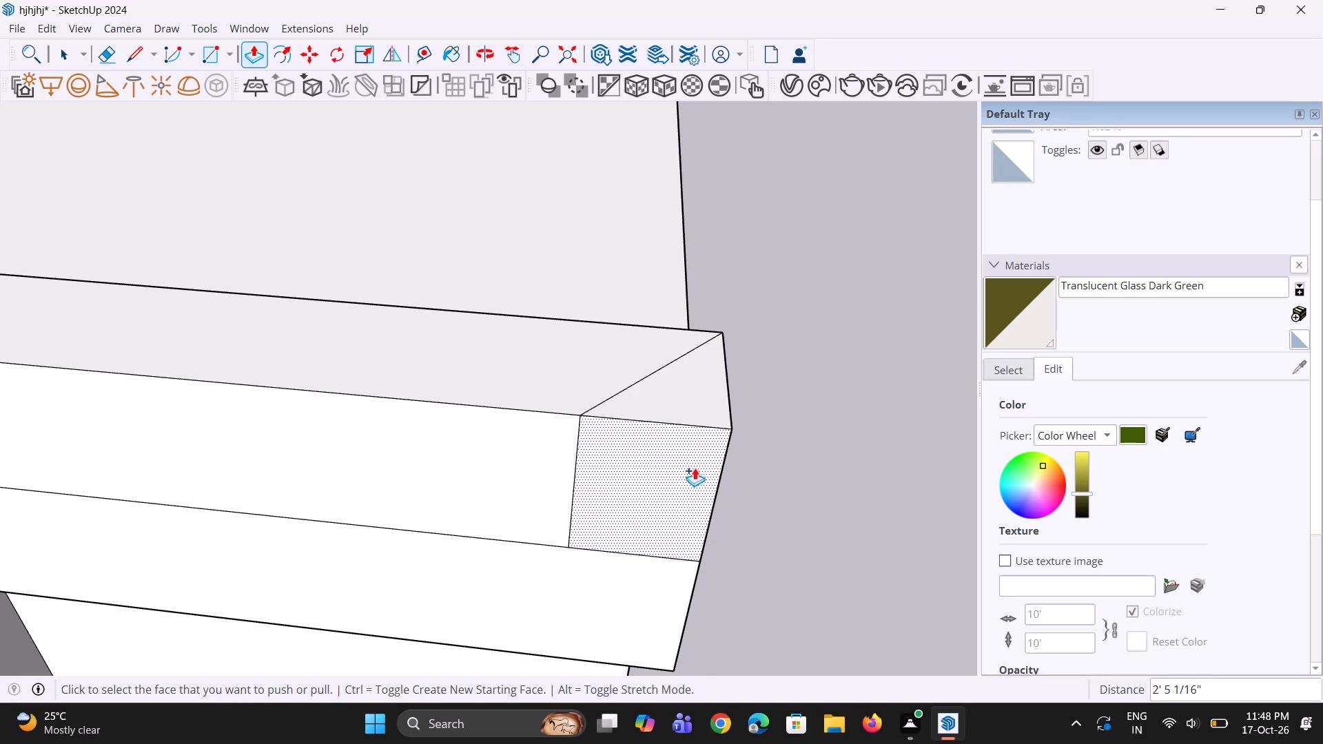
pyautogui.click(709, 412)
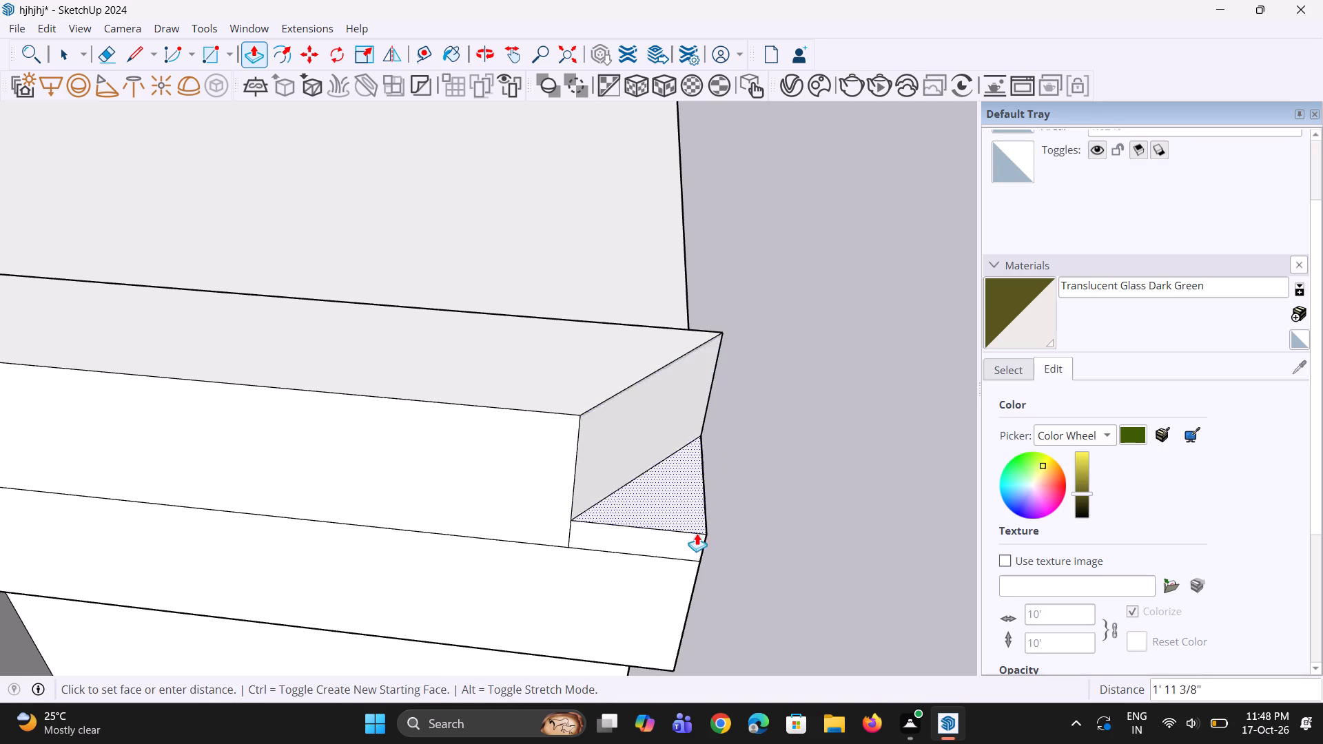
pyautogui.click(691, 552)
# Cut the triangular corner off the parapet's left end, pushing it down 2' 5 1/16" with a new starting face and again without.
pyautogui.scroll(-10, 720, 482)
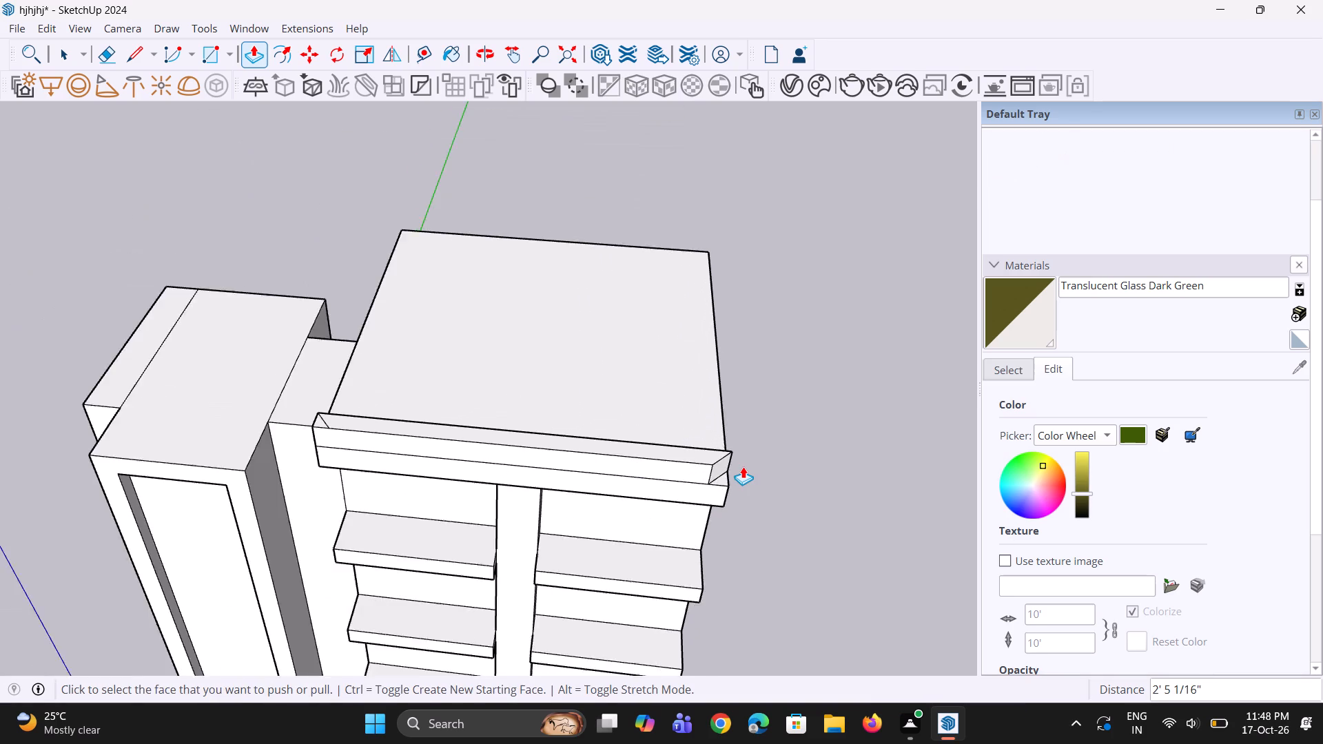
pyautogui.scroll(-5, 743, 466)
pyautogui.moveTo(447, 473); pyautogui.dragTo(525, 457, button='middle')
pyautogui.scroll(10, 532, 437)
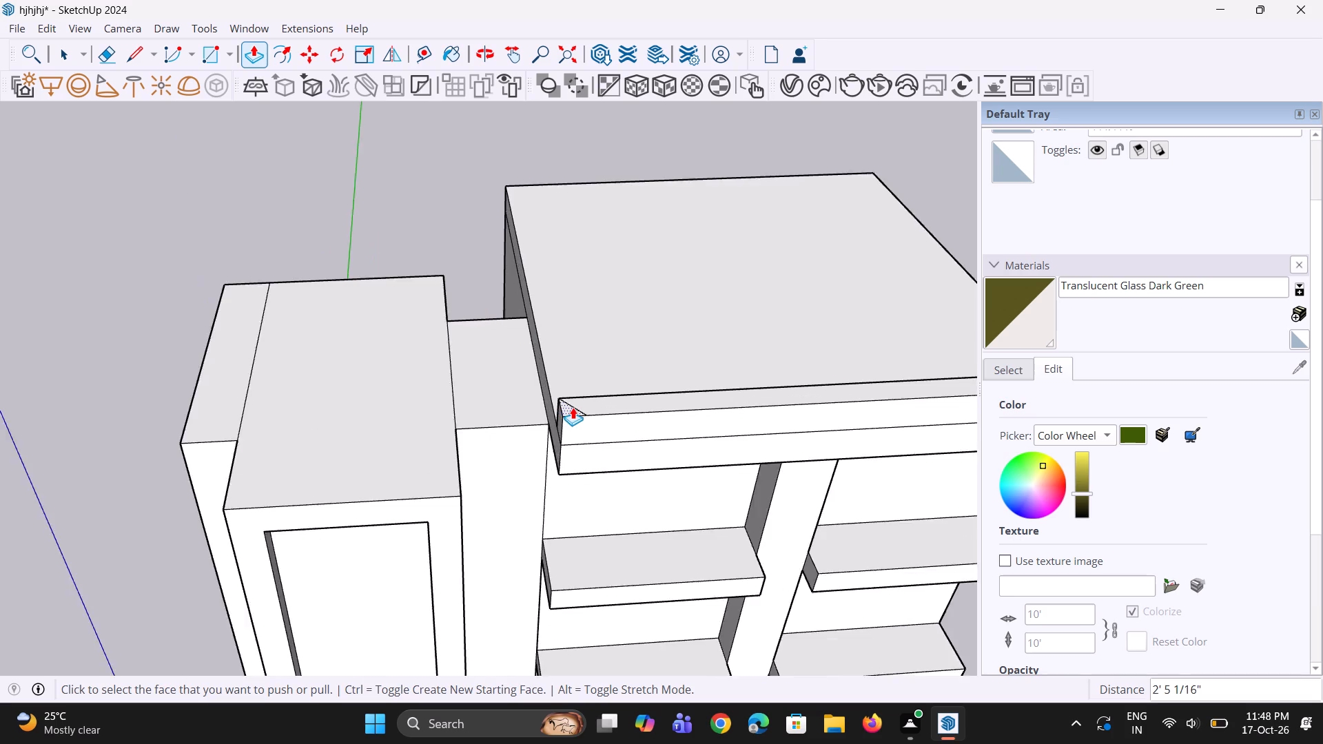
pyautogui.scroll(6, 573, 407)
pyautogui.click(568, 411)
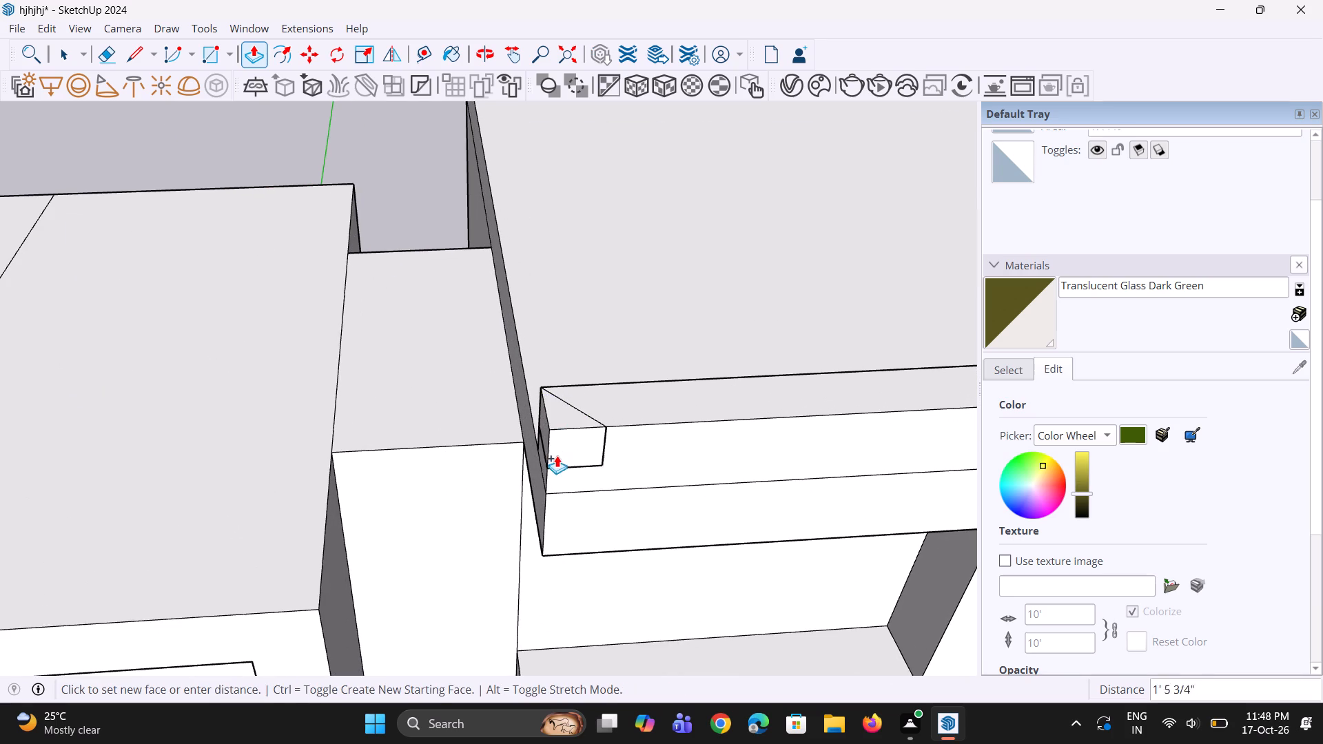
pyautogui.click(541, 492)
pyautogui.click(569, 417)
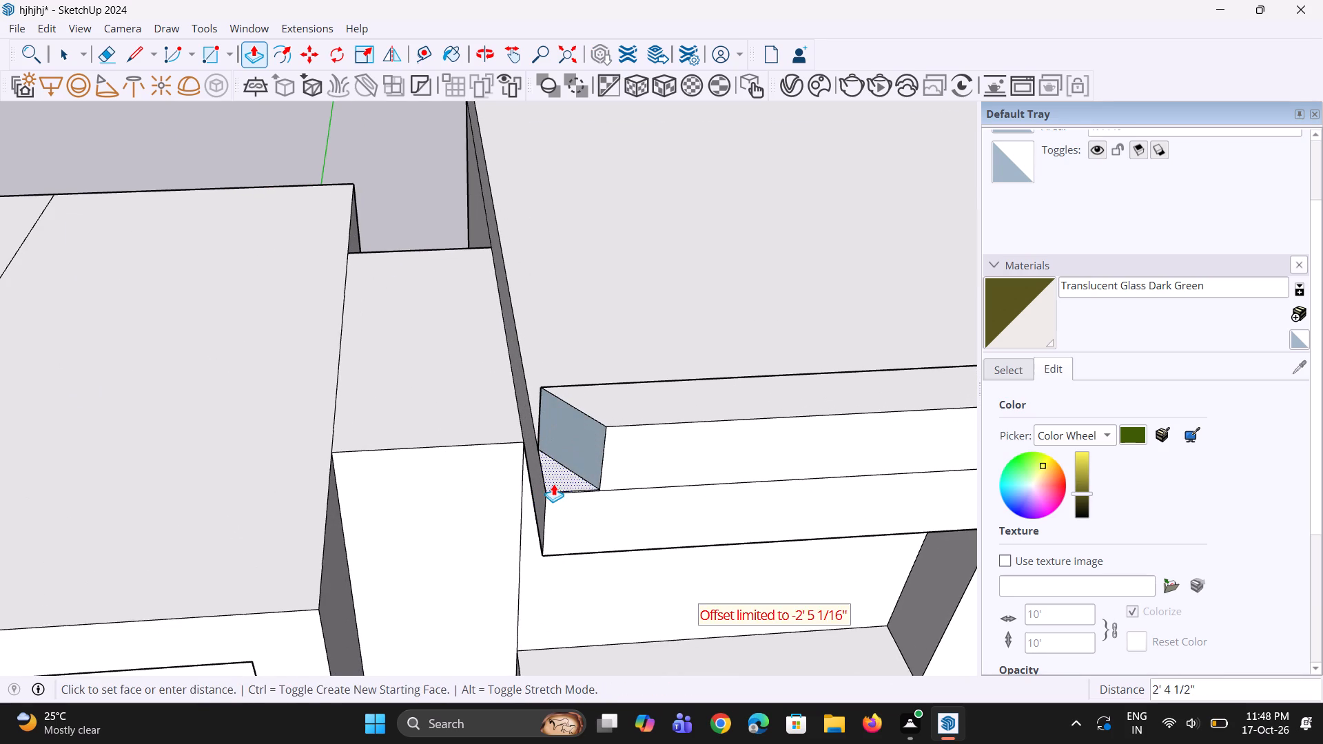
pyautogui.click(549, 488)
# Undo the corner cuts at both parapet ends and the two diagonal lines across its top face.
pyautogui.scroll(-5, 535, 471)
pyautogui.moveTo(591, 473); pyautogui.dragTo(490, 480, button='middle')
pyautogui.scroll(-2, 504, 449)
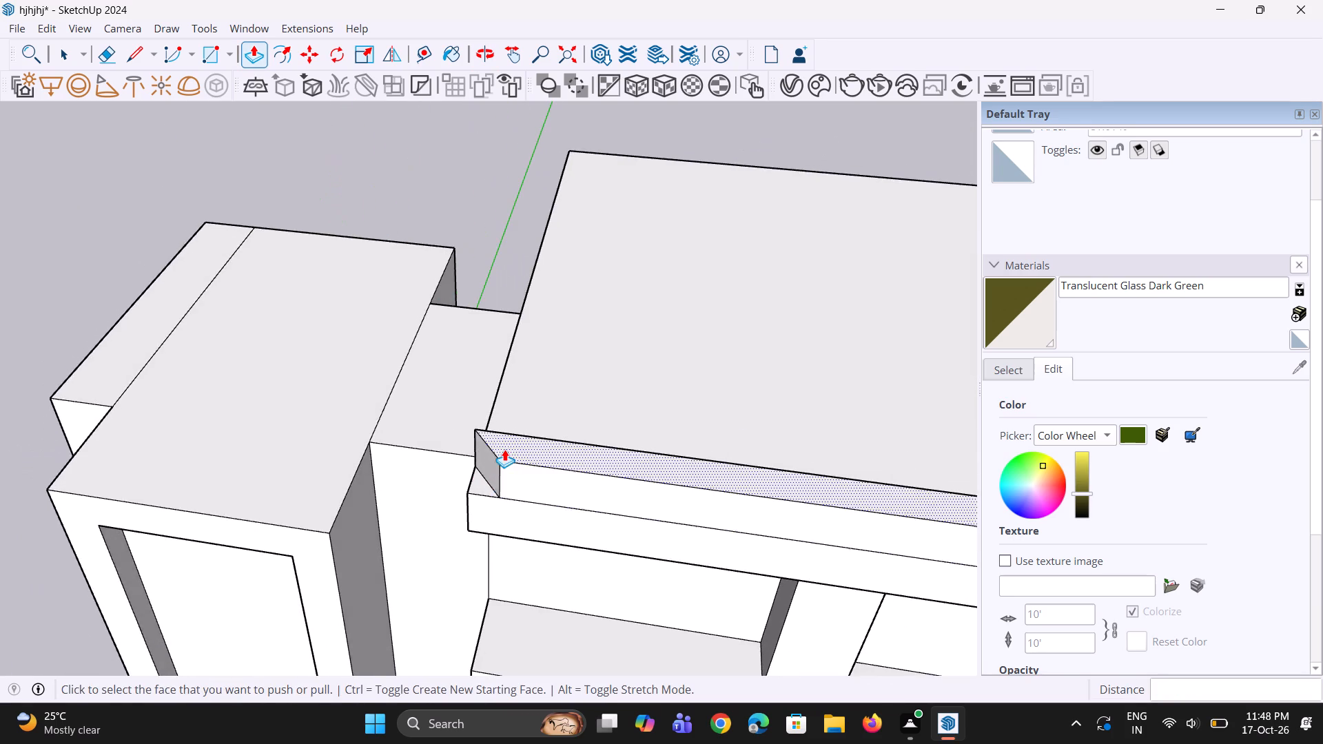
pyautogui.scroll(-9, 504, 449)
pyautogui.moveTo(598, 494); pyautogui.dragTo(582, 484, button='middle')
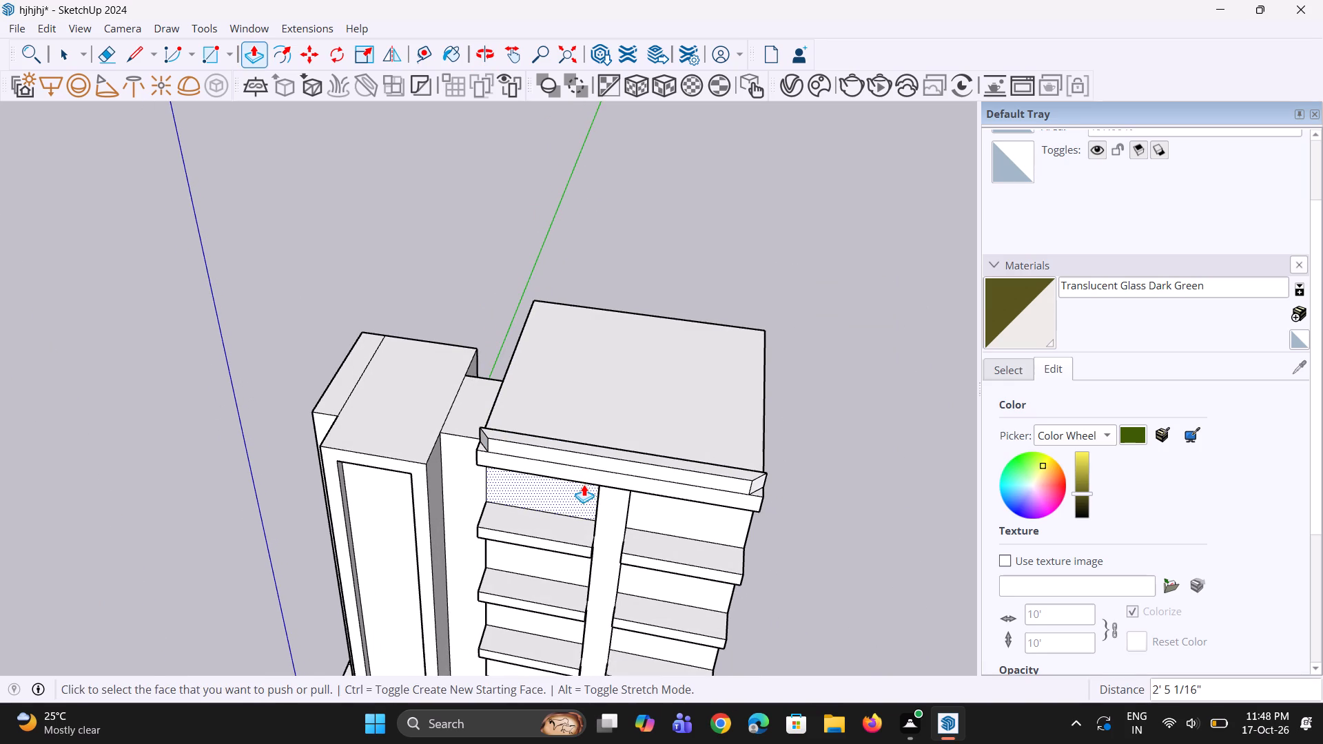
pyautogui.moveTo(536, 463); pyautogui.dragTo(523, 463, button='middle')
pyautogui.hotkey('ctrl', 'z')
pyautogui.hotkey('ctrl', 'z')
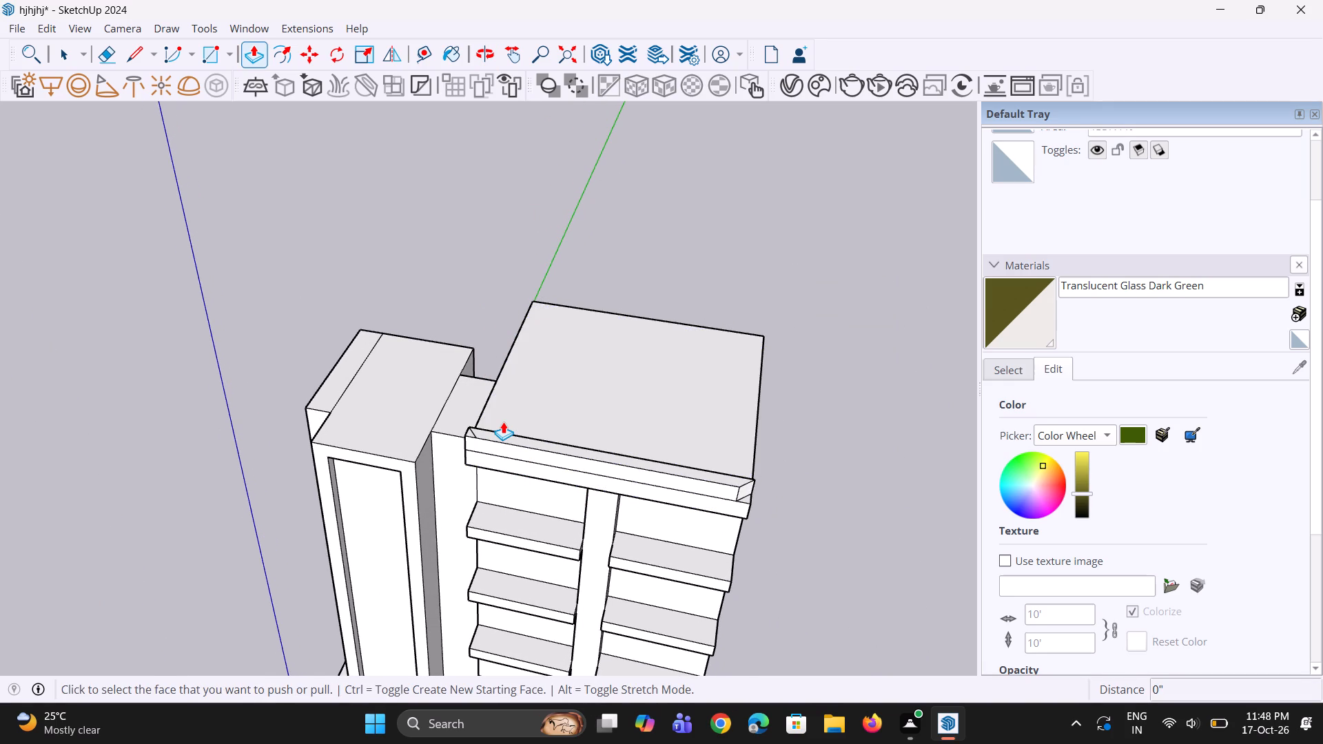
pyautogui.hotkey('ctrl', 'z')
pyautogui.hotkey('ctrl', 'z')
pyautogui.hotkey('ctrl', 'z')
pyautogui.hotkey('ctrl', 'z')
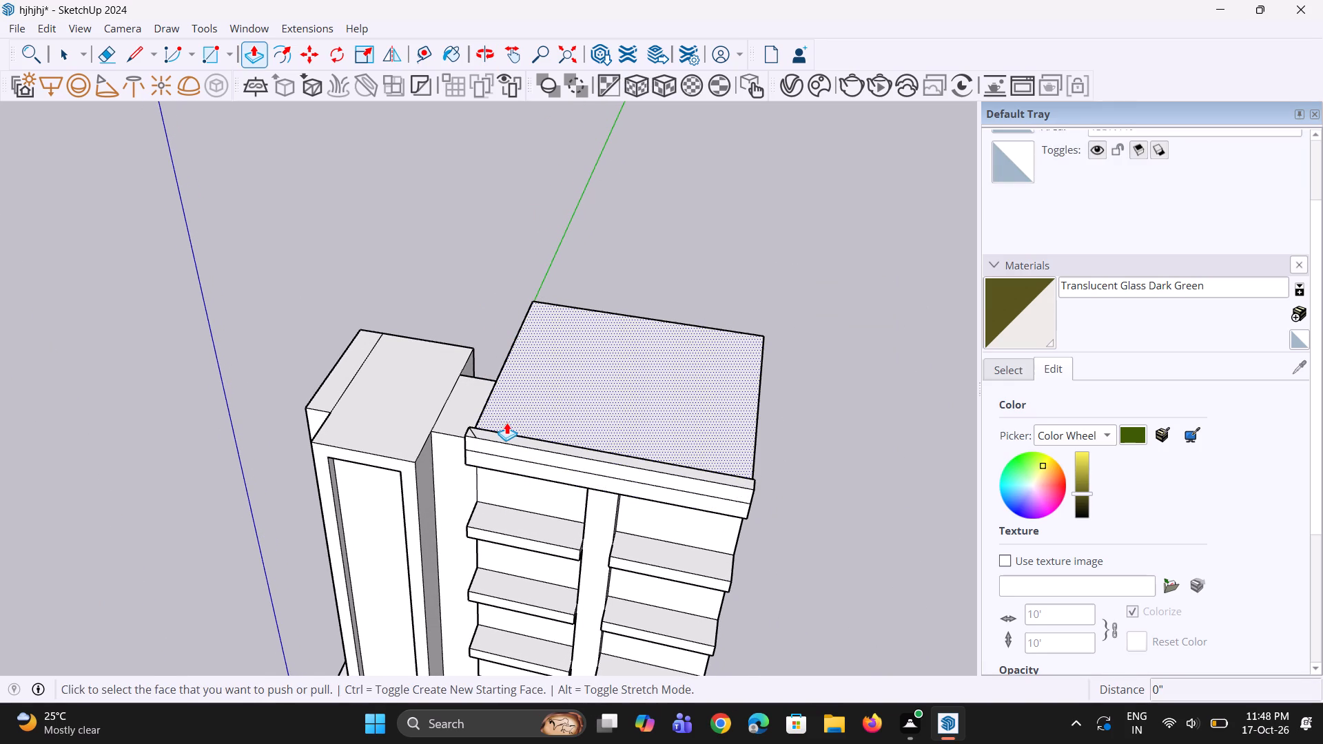
# Draw a diagonal about 2' 8 7/8" long across the parapet top's left end, from the front corner to the back edge.
pyautogui.scroll(6, 482, 440)
pyautogui.press('l')
pyautogui.scroll(3, 469, 438)
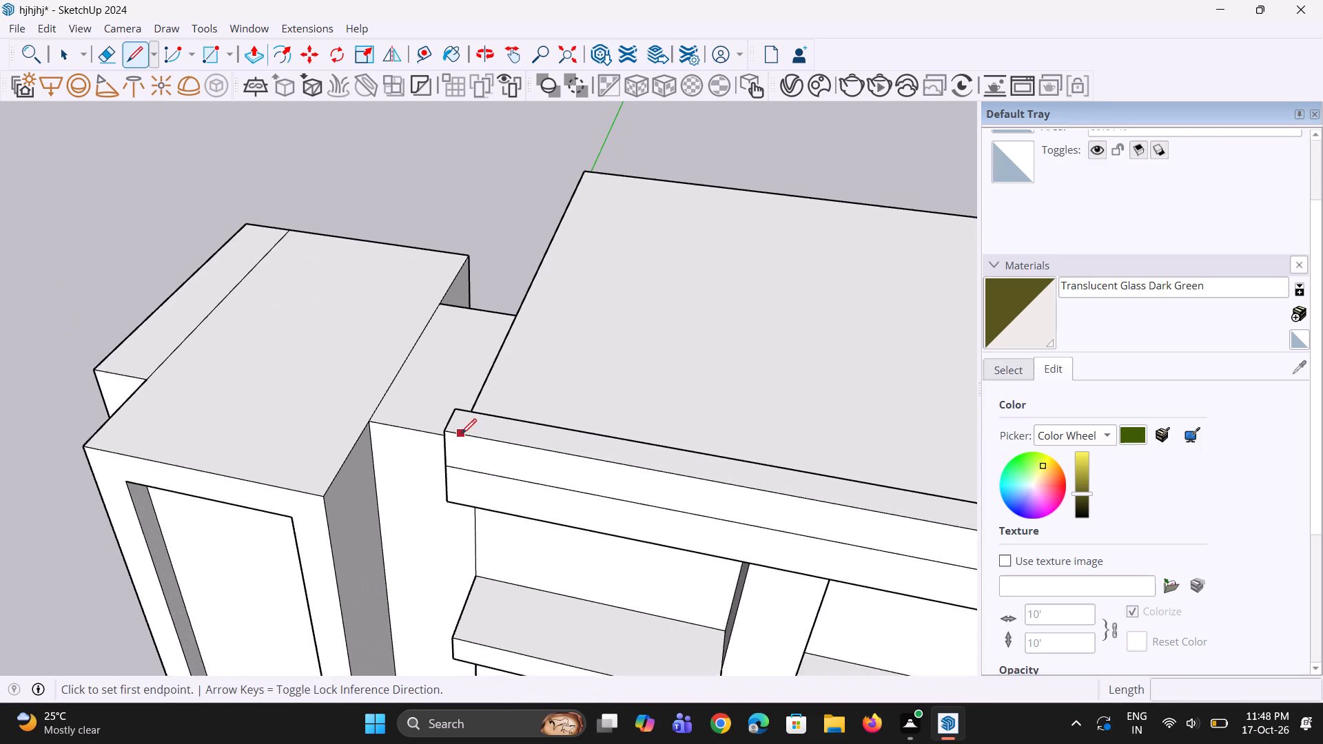
pyautogui.scroll(3, 461, 434)
pyautogui.click(437, 433)
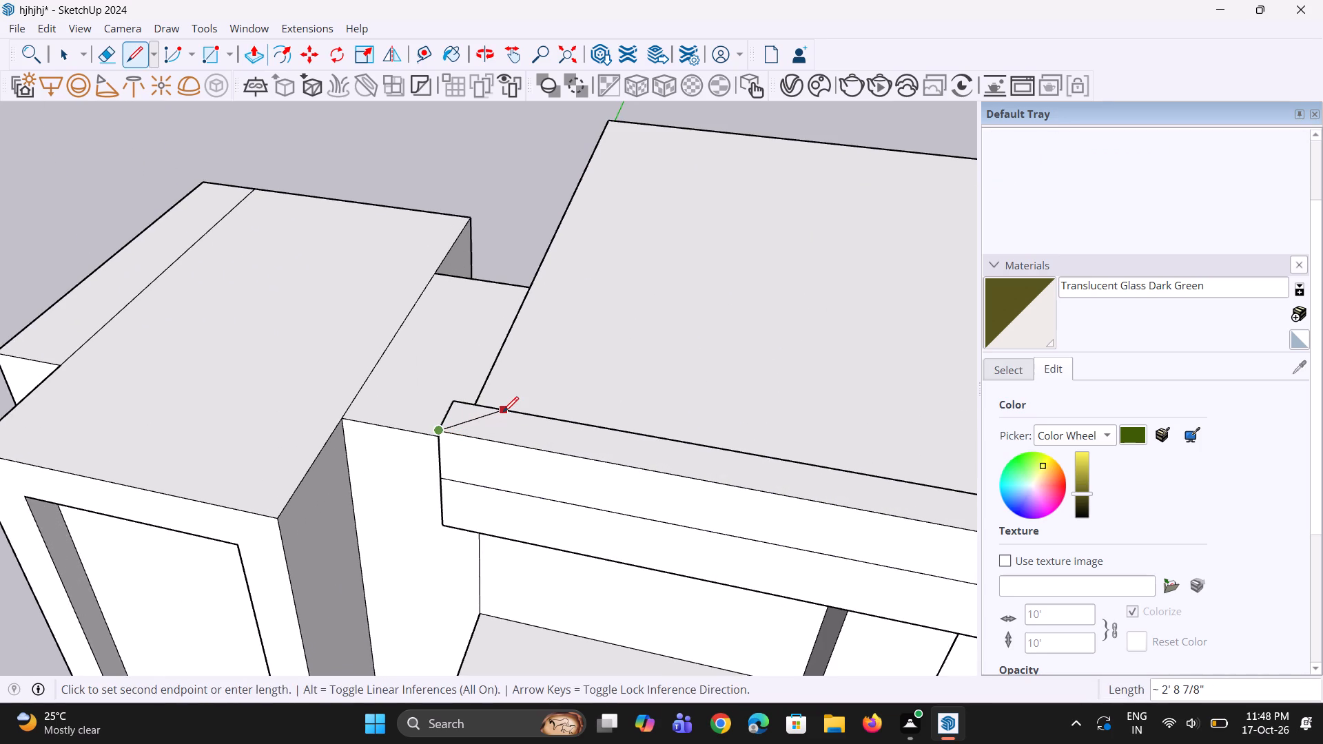
pyautogui.click(503, 411)
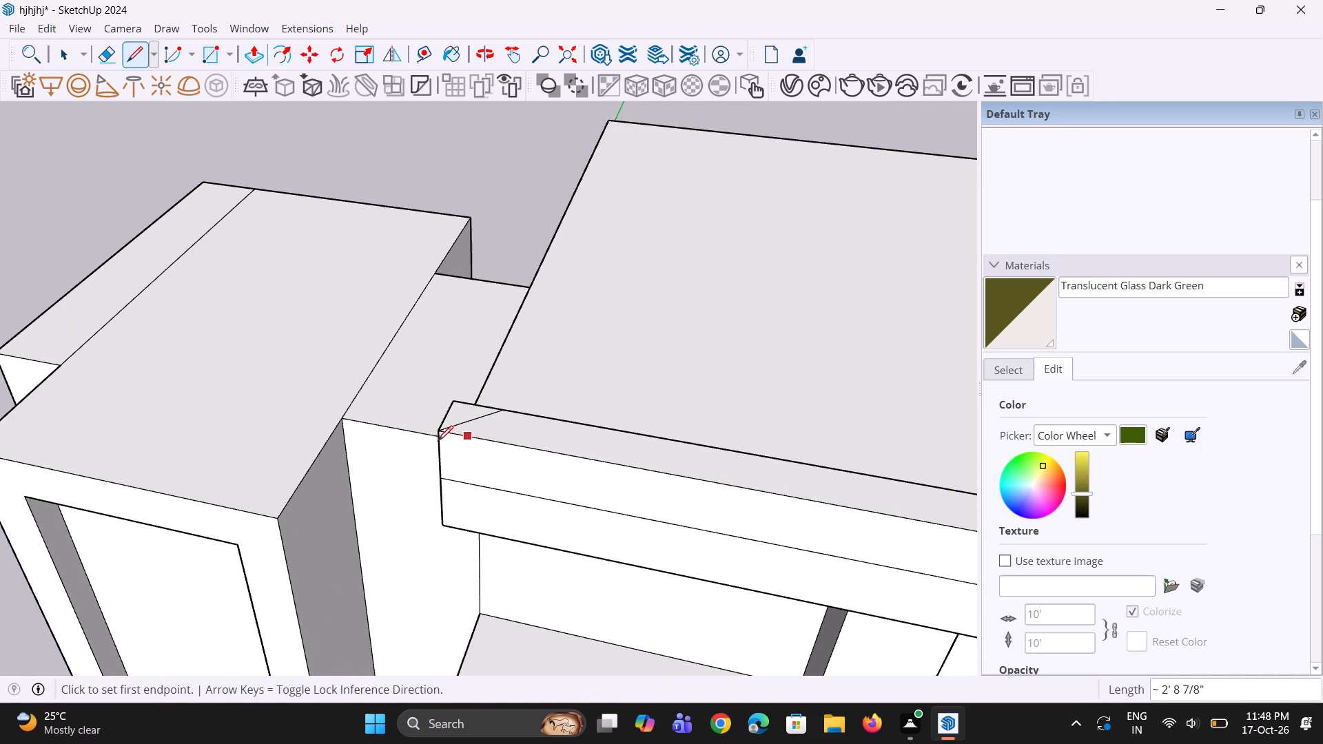
# Draw a matching diagonal across the parapet top's right end, from the front corner to the back edge.
pyautogui.scroll(-5, 435, 441)
pyautogui.scroll(-8, 498, 452)
pyautogui.scroll(5, 761, 515)
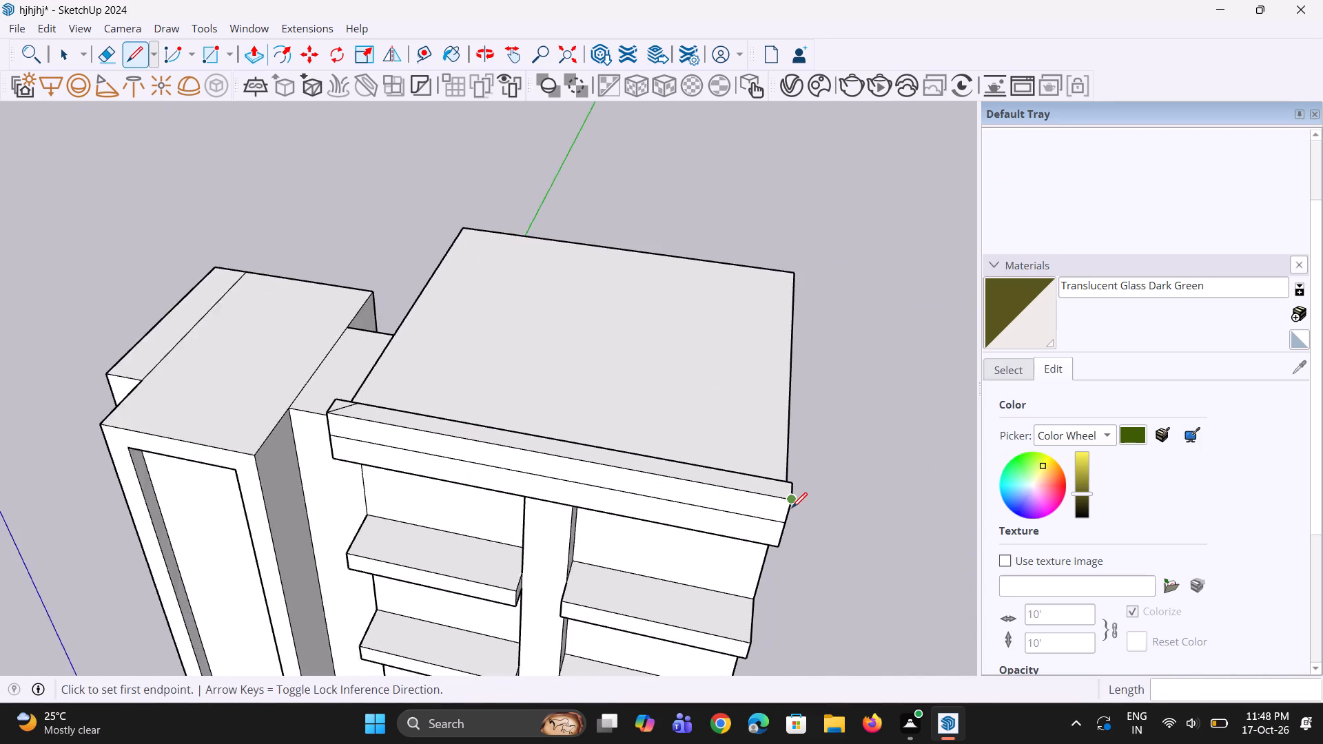
pyautogui.scroll(3, 792, 508)
pyautogui.click(792, 496)
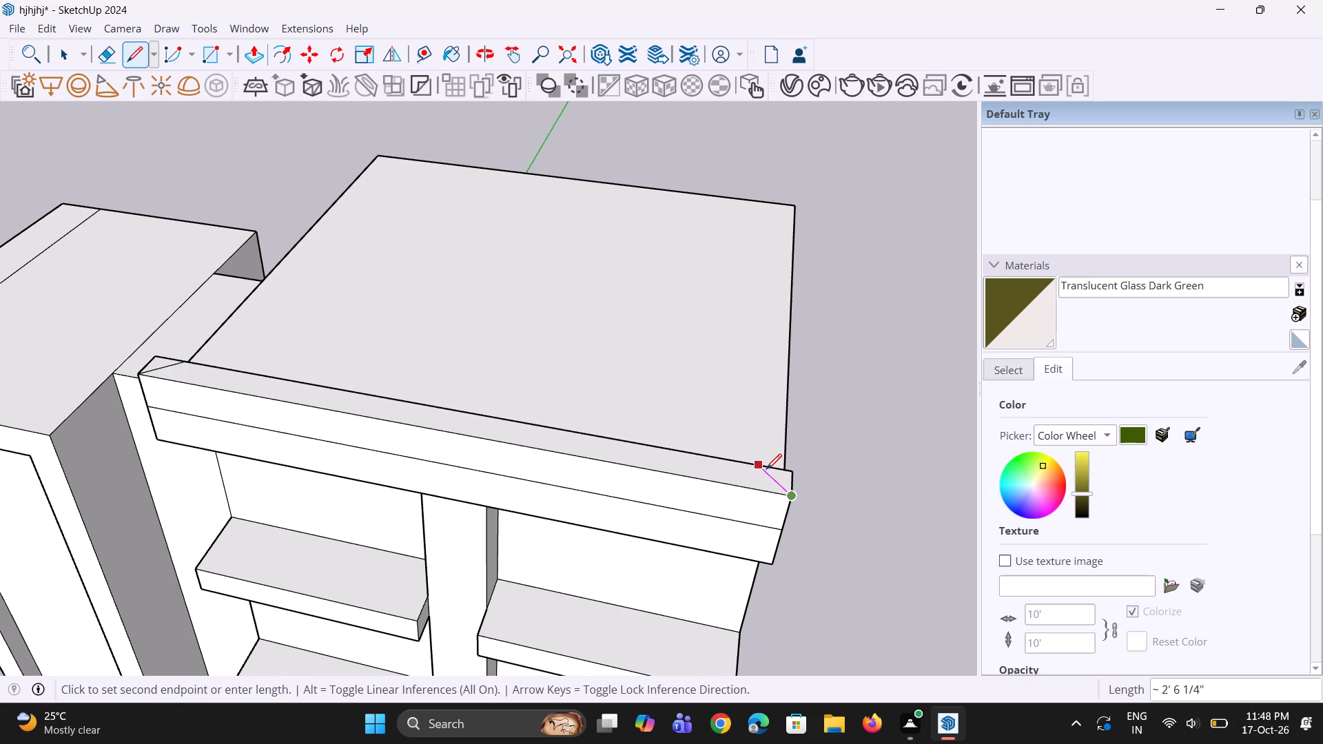
pyautogui.click(766, 468)
pyautogui.press('space')
pyautogui.press('space')
# Cut off the right end's rear triangular corner, pushing it down 2' 5 1/16" with a new starting face and again without.
pyautogui.scroll(1, 792, 484)
pyautogui.moveTo(792, 484); pyautogui.dragTo(708, 459, button='middle')
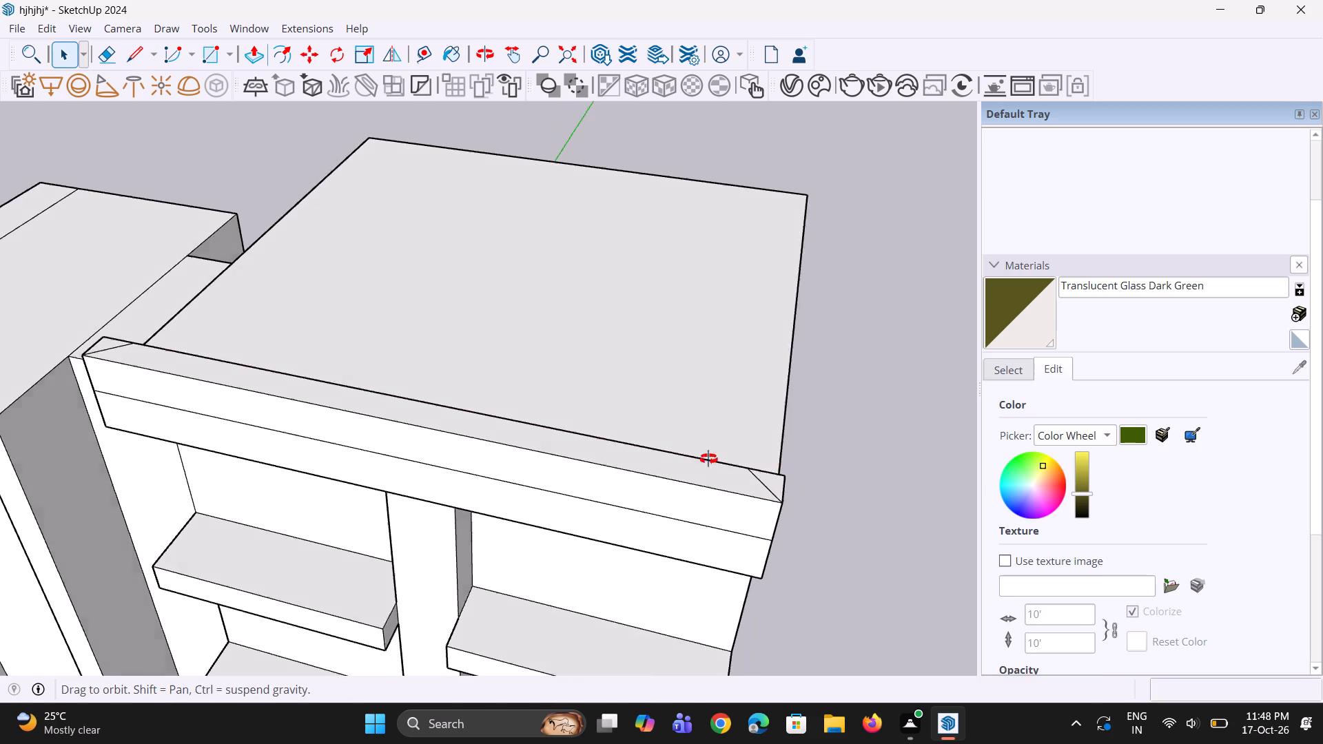
pyautogui.moveTo(708, 459); pyautogui.dragTo(556, 442, button='middle')
pyautogui.scroll(2, 565, 543)
pyautogui.press('p')
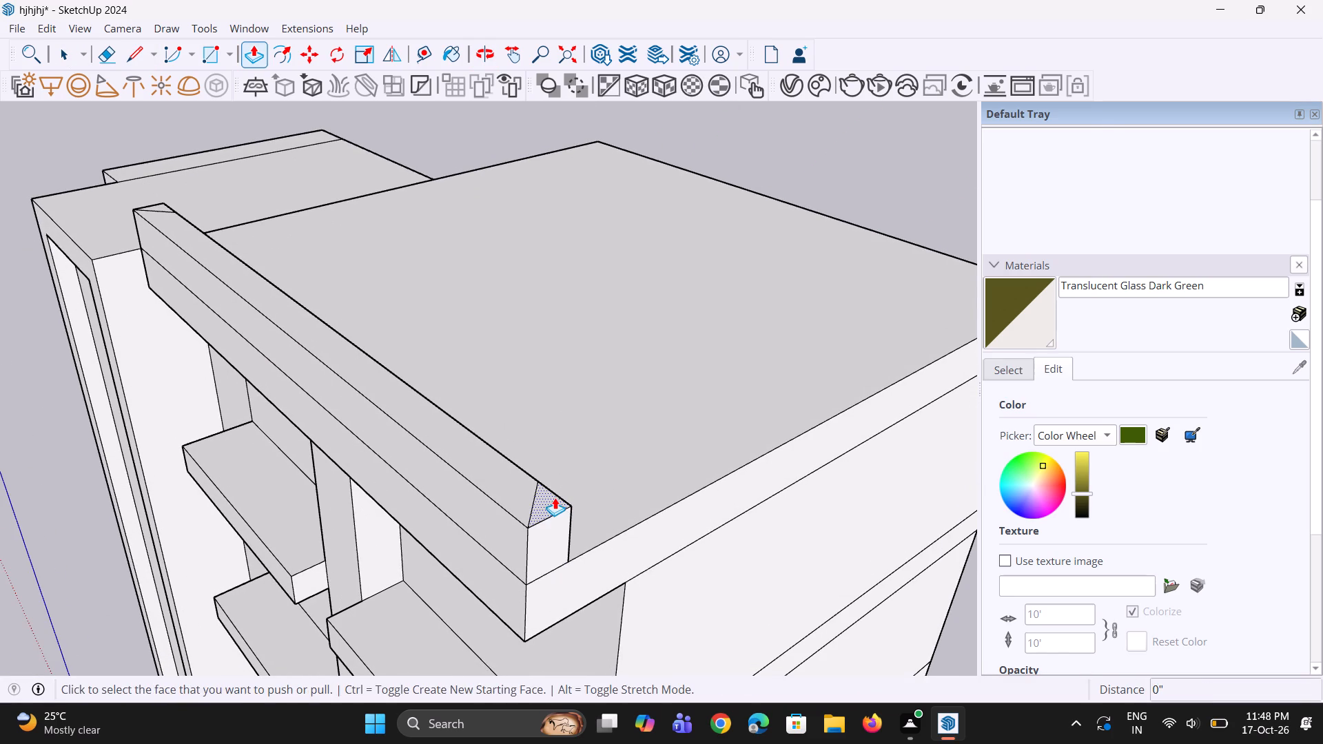
pyautogui.click(555, 497)
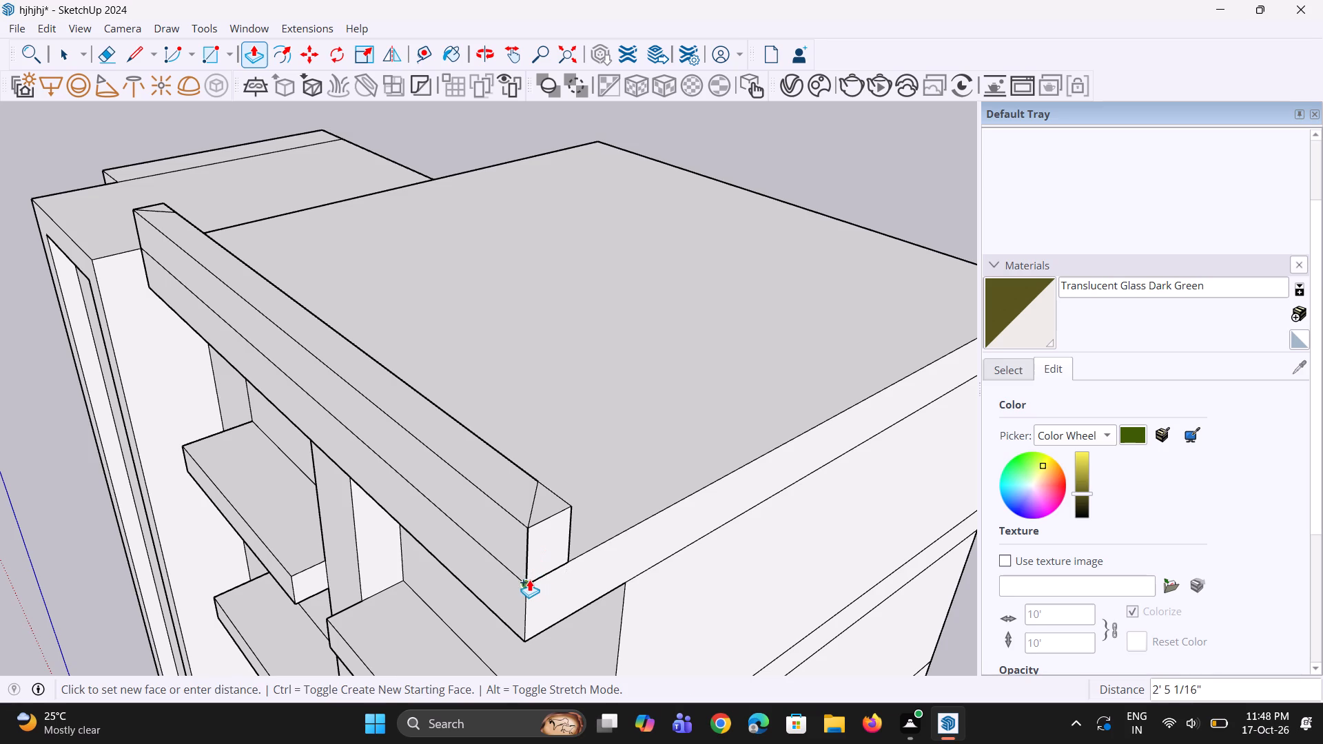
pyautogui.click(529, 579)
pyautogui.moveTo(460, 544); pyautogui.dragTo(503, 543, button='middle')
pyautogui.click(611, 497)
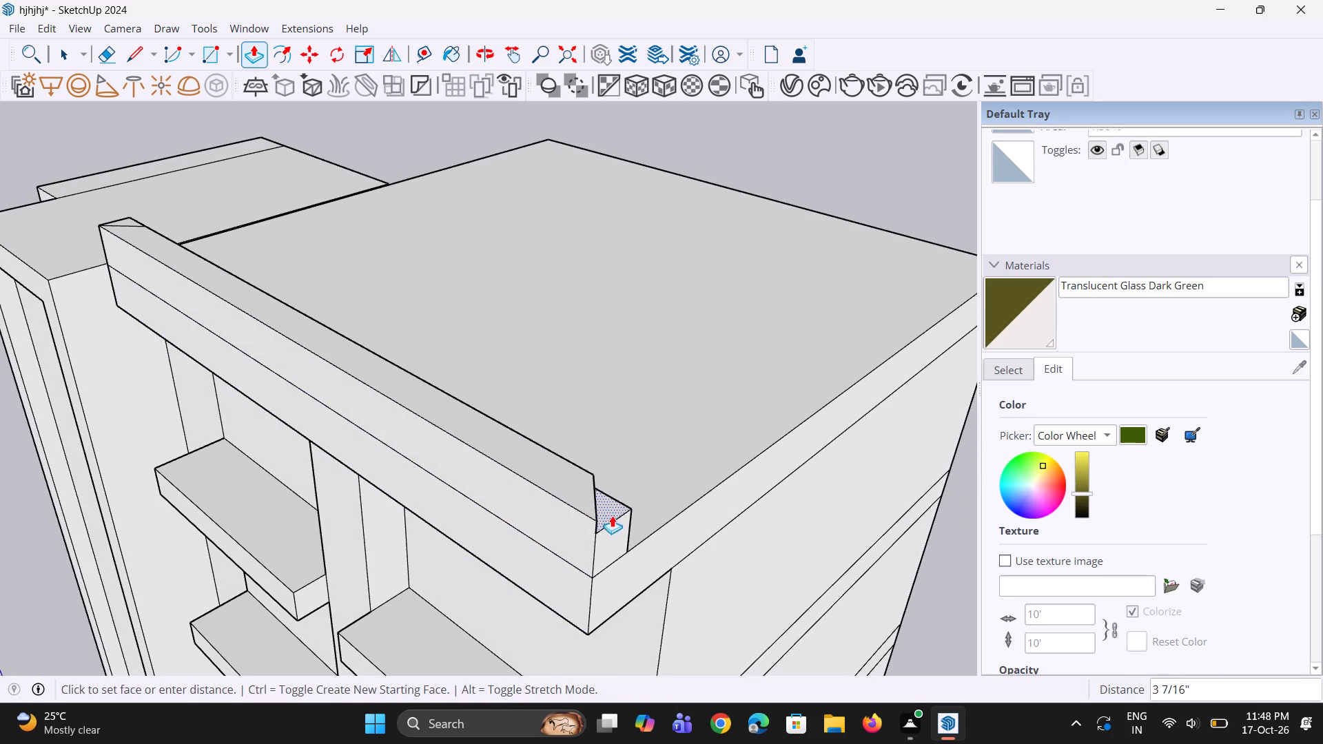
pyautogui.click(591, 570)
# Cut off the left end's rear triangular corner, pushing it down 2' 5 1/16" with a new starting face and again without.
pyautogui.scroll(-5, 637, 544)
pyautogui.moveTo(388, 501); pyautogui.dragTo(506, 506, button='middle')
pyautogui.scroll(-2, 544, 524)
pyautogui.moveTo(453, 504); pyautogui.dragTo(599, 499, button='middle')
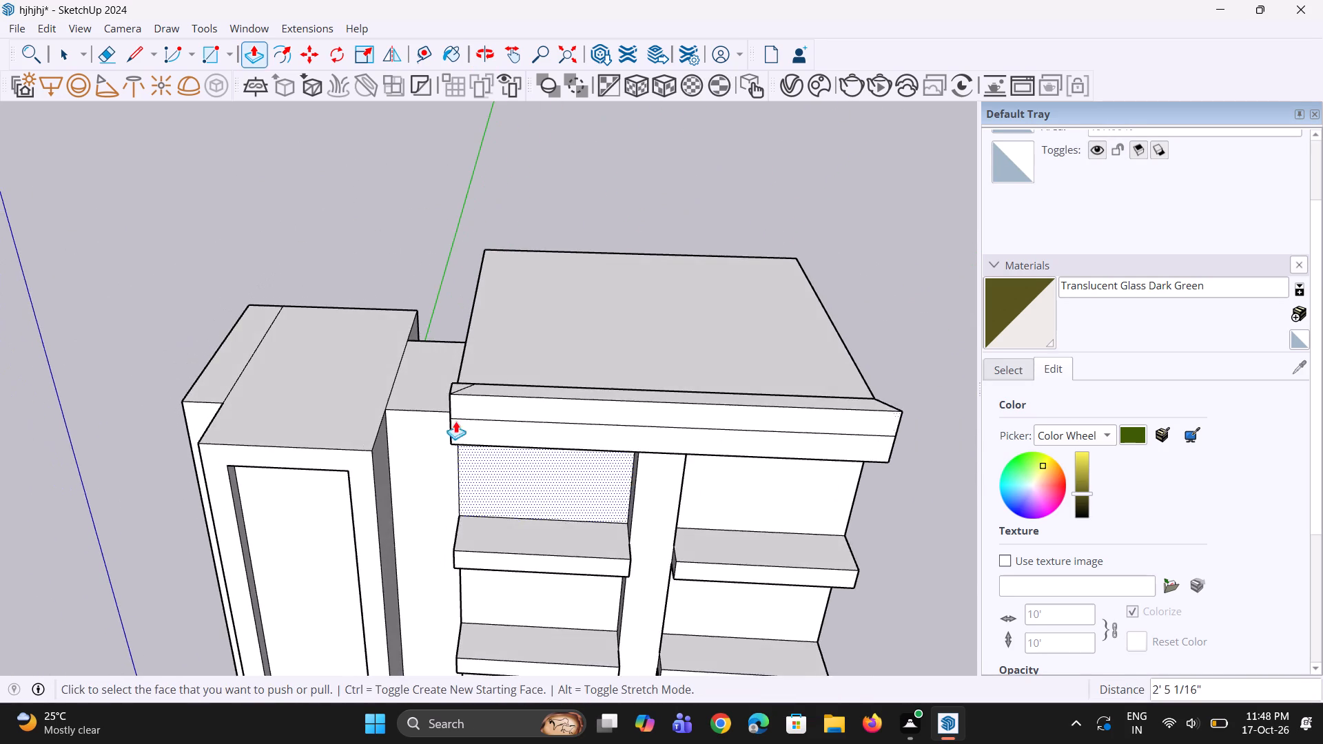
pyautogui.scroll(10, 442, 403)
pyautogui.moveTo(452, 403); pyautogui.dragTo(625, 431, button='middle')
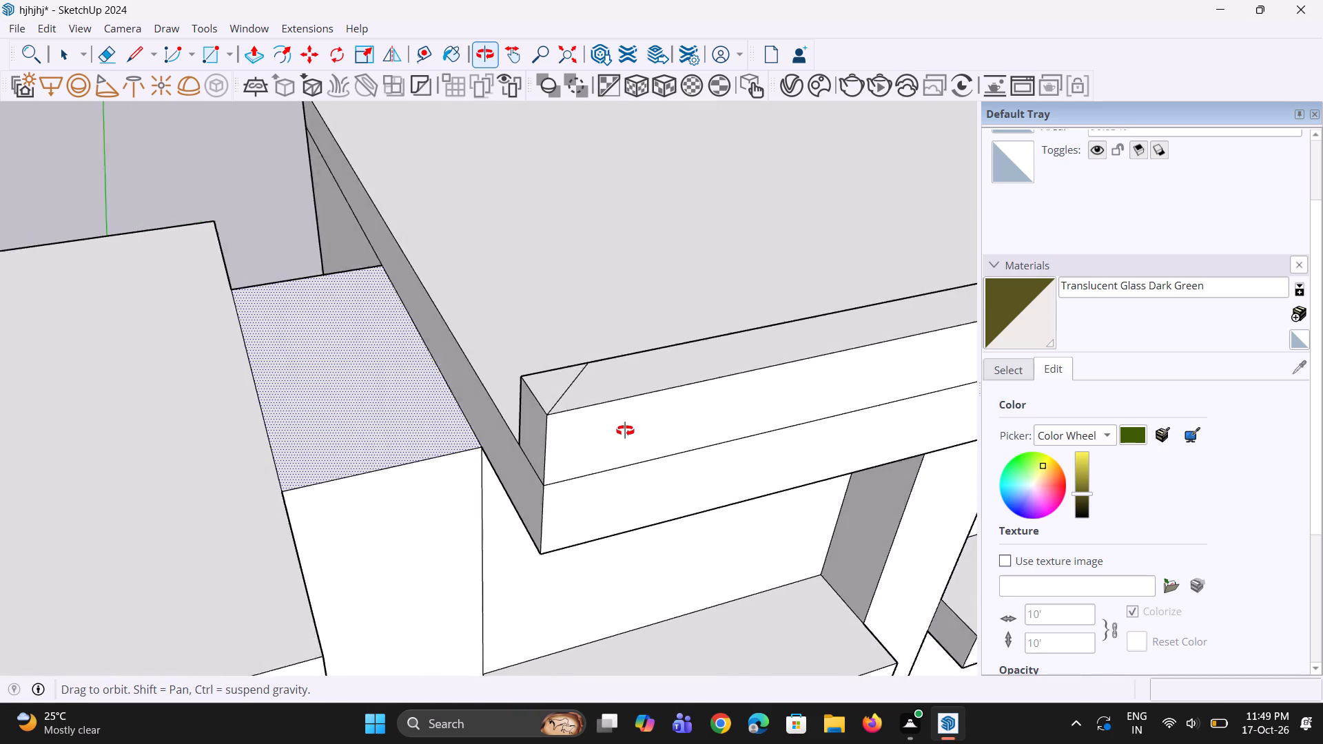
pyautogui.moveTo(625, 431); pyautogui.dragTo(626, 430, button='middle')
pyautogui.click(564, 383)
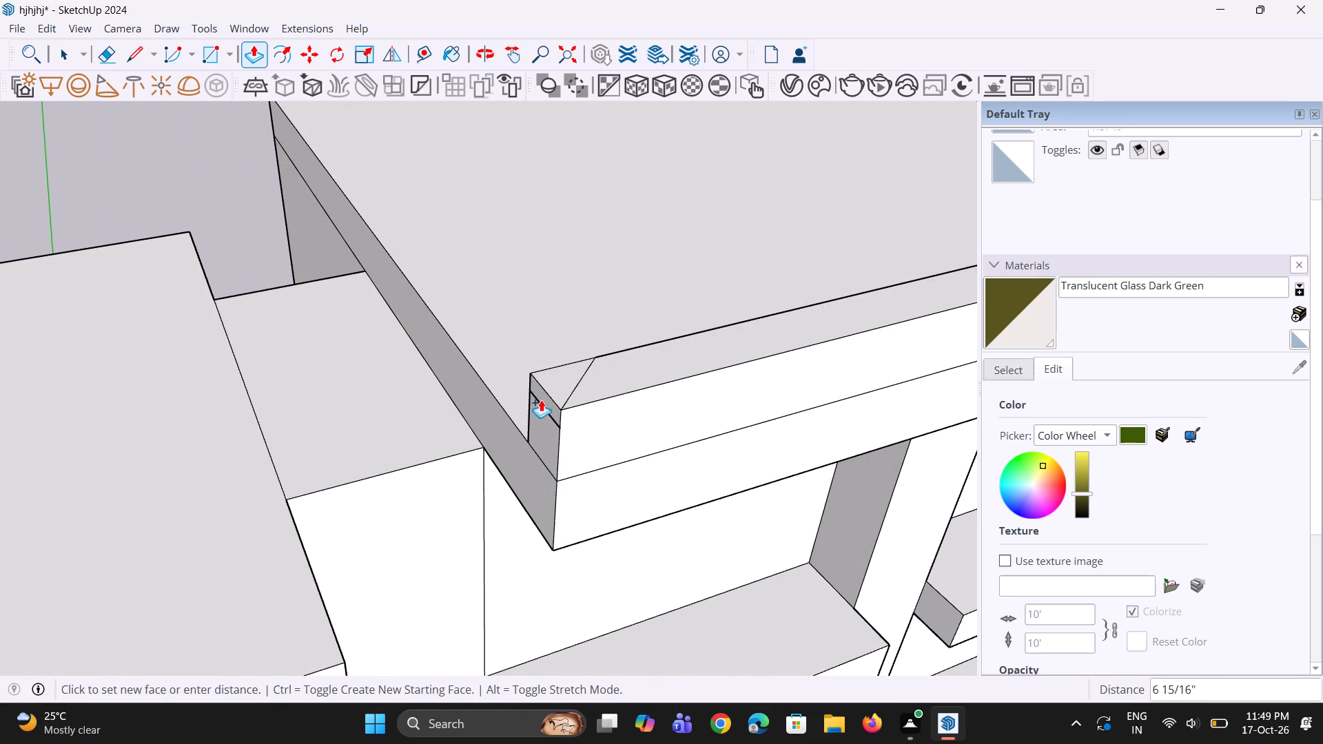
pyautogui.moveTo(546, 403); pyautogui.dragTo(797, 400, button='middle')
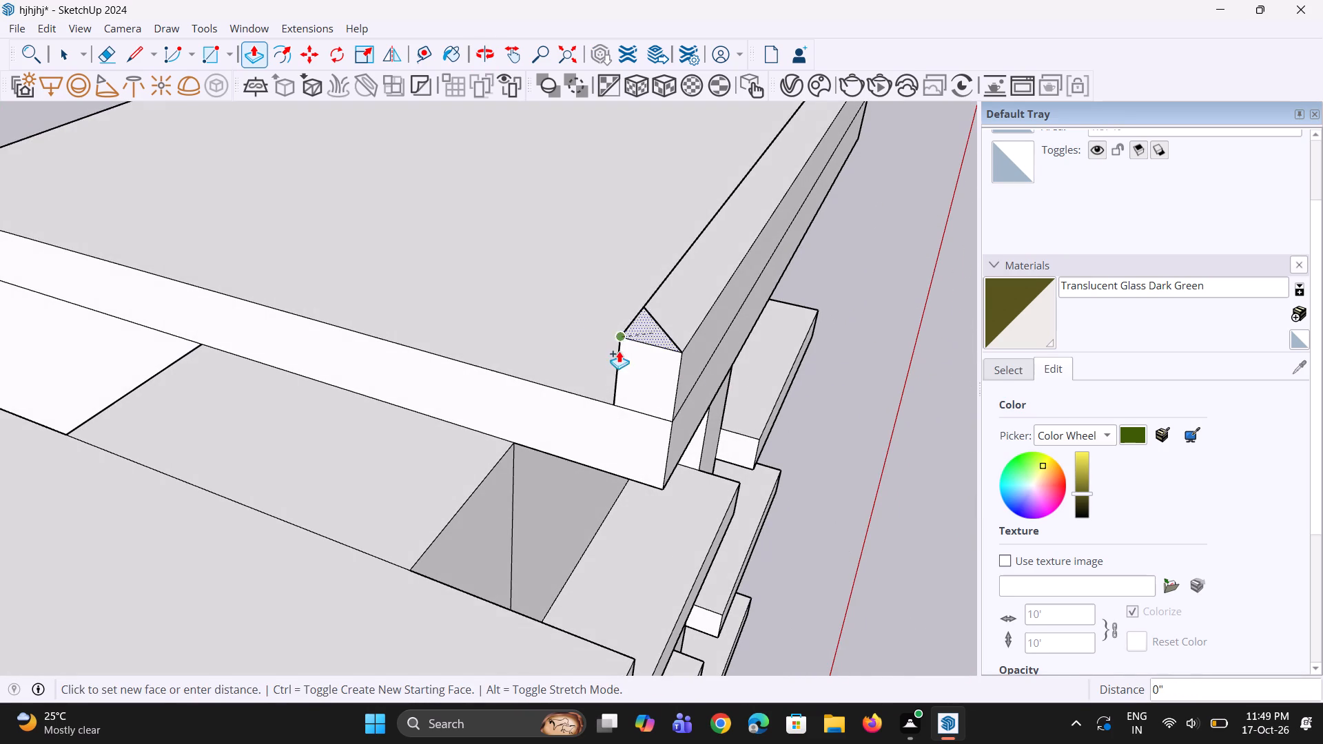
pyautogui.click(615, 399)
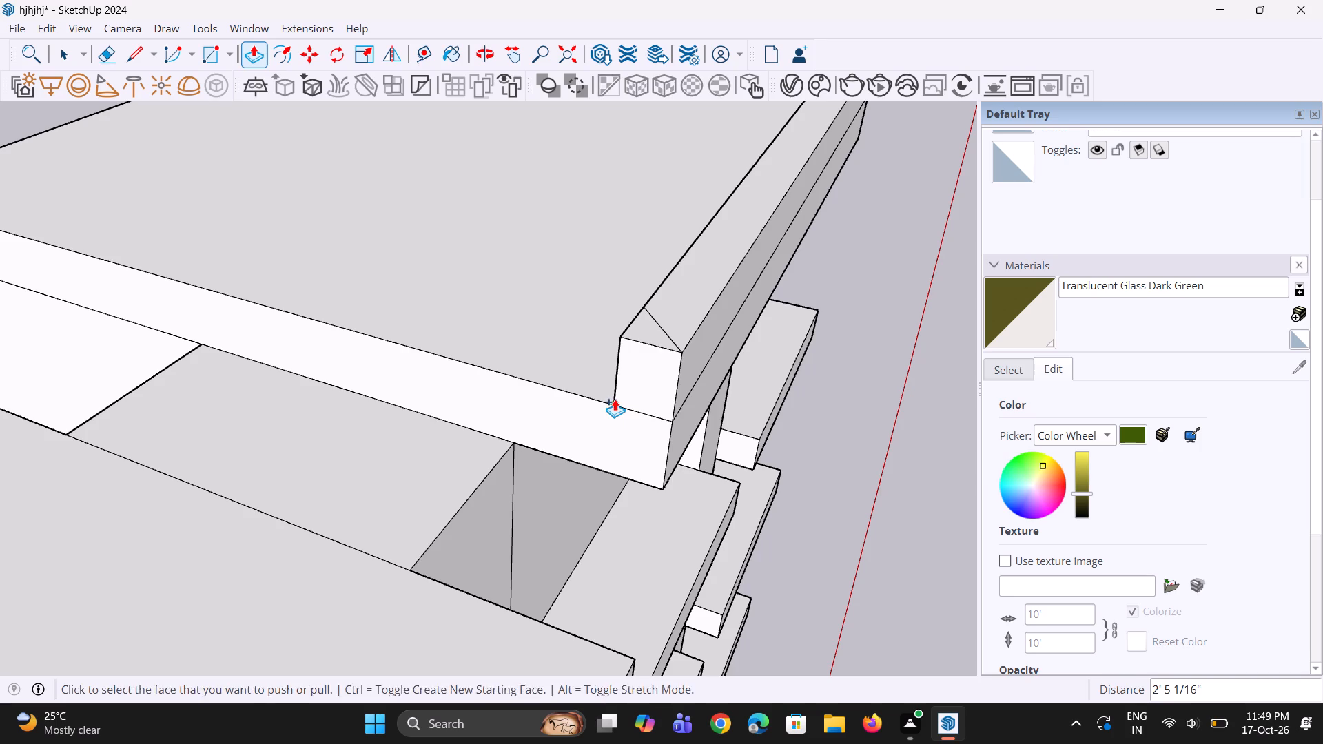
pyautogui.moveTo(626, 422); pyautogui.dragTo(633, 437, button='middle')
pyautogui.click(640, 352)
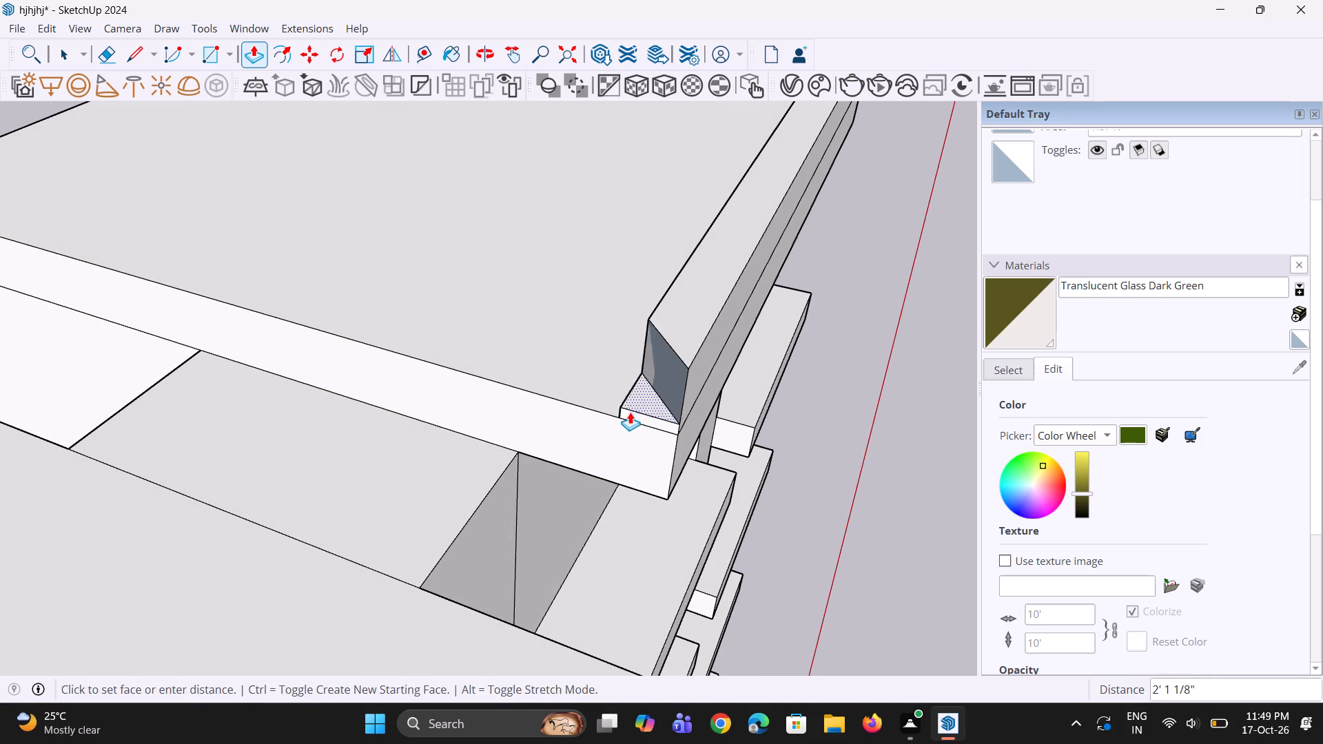
pyautogui.click(621, 418)
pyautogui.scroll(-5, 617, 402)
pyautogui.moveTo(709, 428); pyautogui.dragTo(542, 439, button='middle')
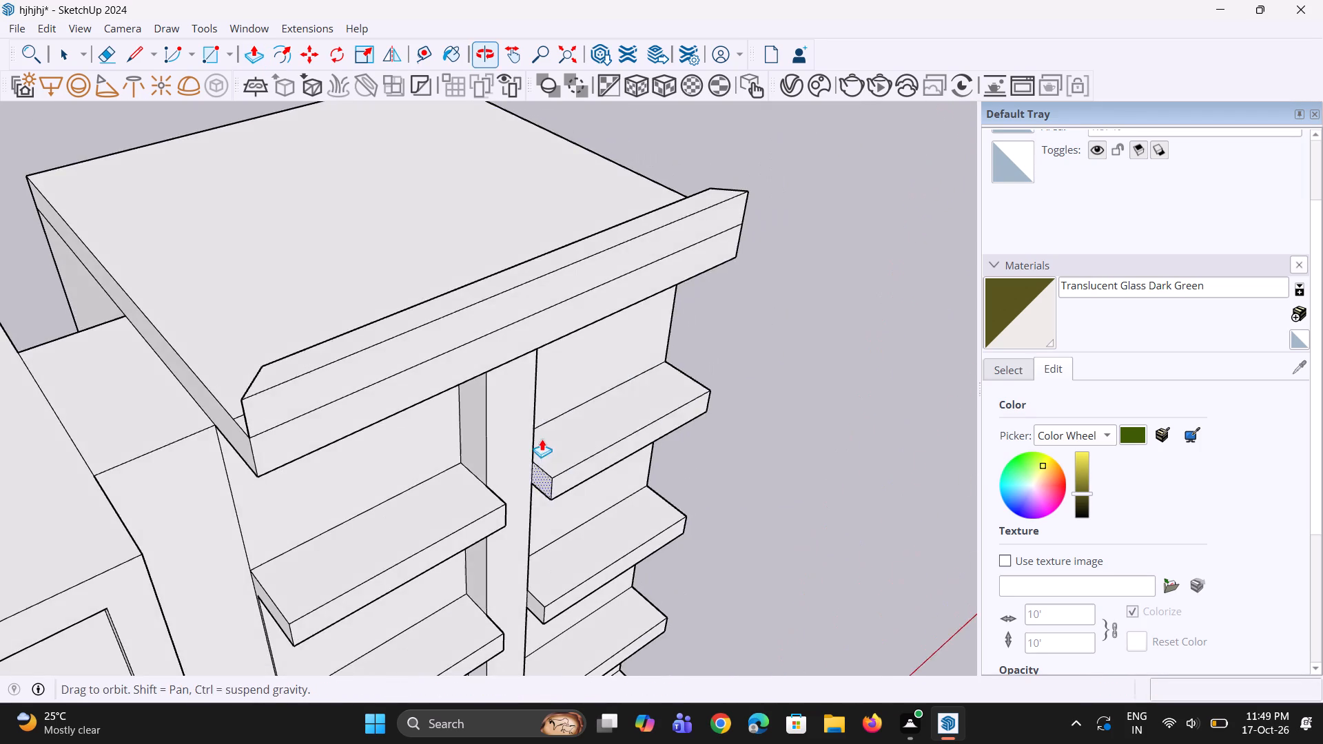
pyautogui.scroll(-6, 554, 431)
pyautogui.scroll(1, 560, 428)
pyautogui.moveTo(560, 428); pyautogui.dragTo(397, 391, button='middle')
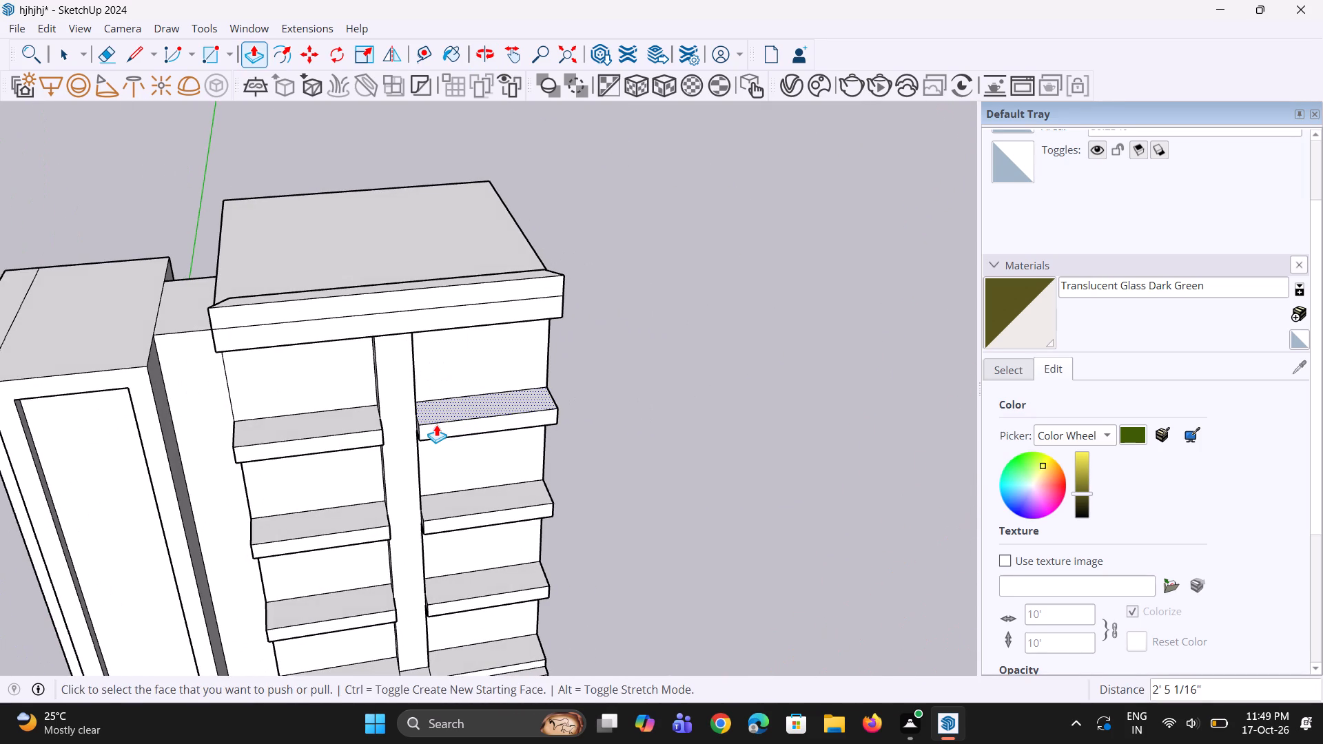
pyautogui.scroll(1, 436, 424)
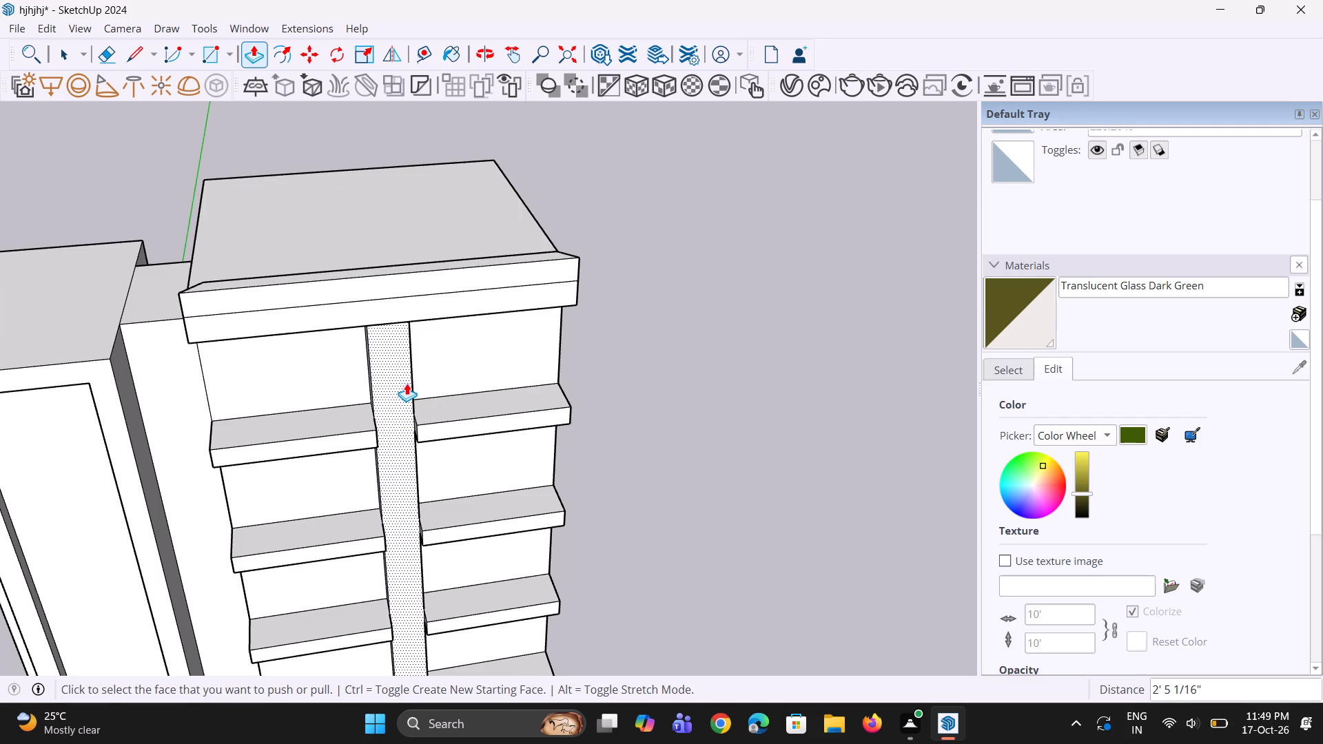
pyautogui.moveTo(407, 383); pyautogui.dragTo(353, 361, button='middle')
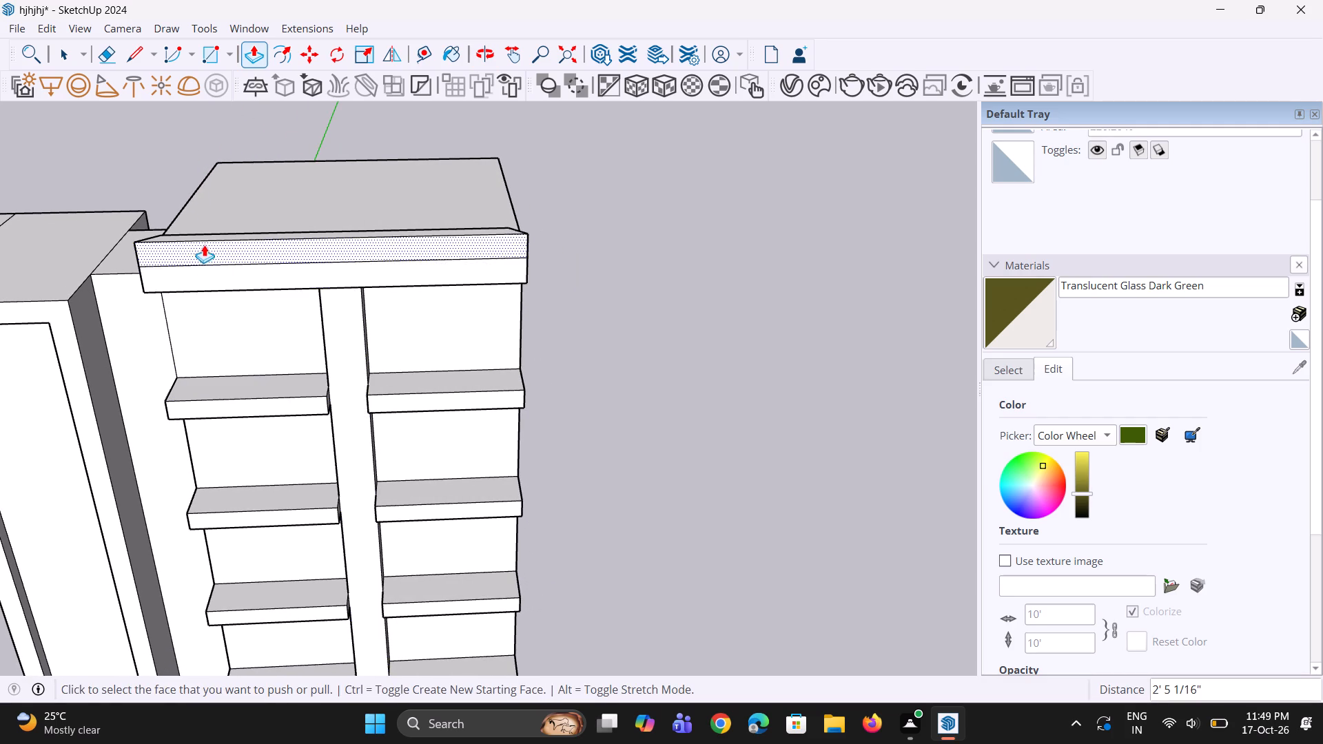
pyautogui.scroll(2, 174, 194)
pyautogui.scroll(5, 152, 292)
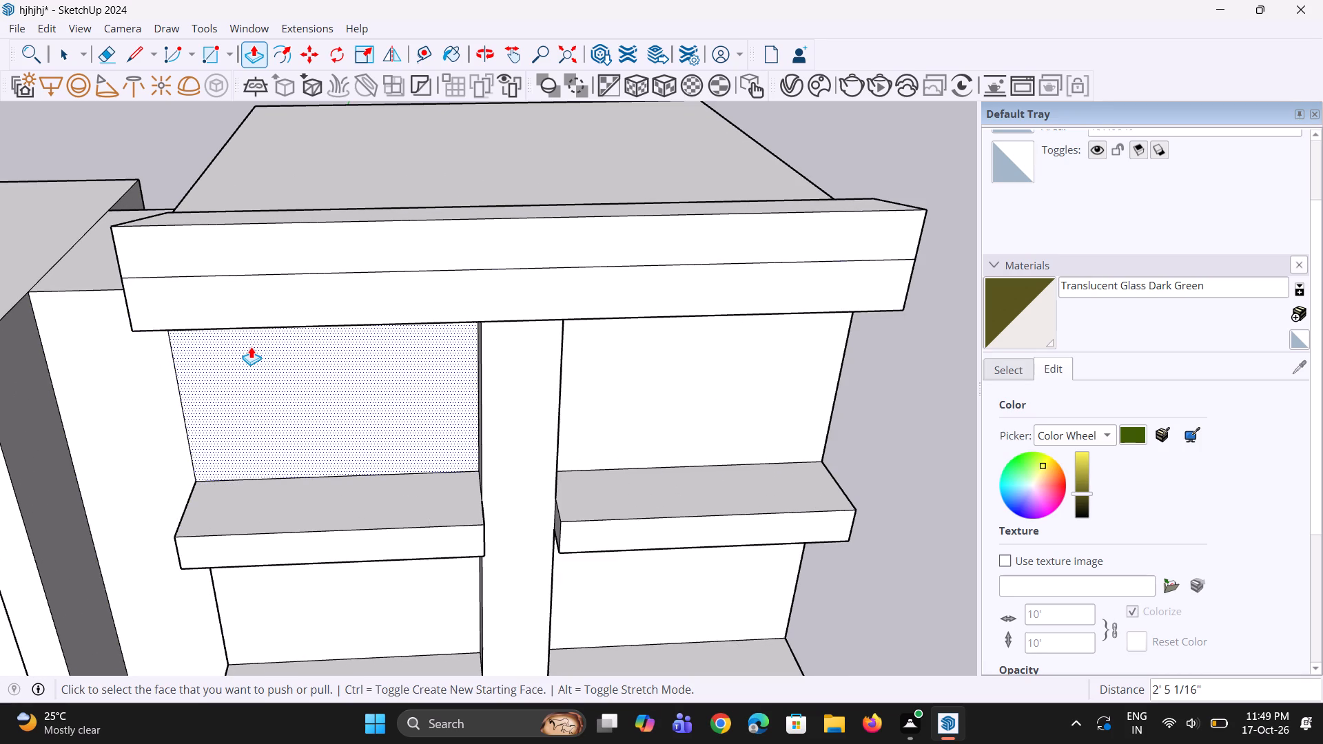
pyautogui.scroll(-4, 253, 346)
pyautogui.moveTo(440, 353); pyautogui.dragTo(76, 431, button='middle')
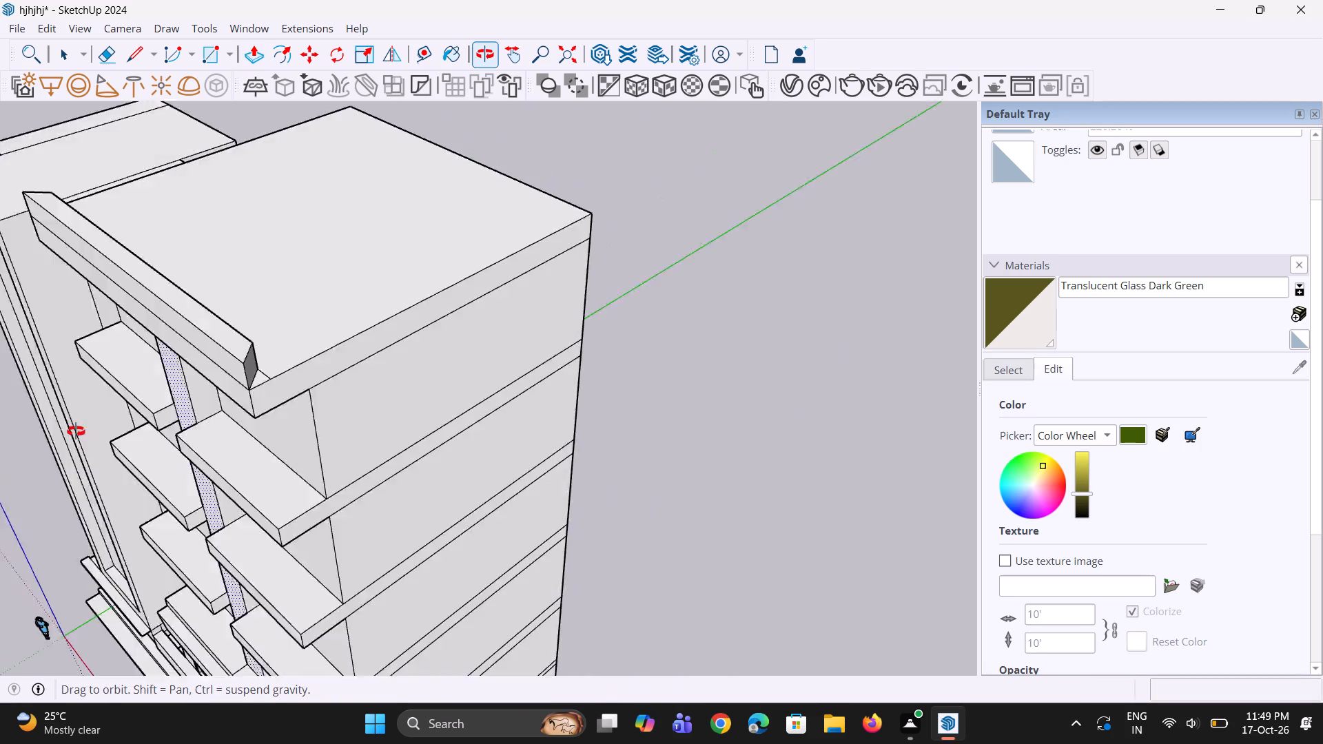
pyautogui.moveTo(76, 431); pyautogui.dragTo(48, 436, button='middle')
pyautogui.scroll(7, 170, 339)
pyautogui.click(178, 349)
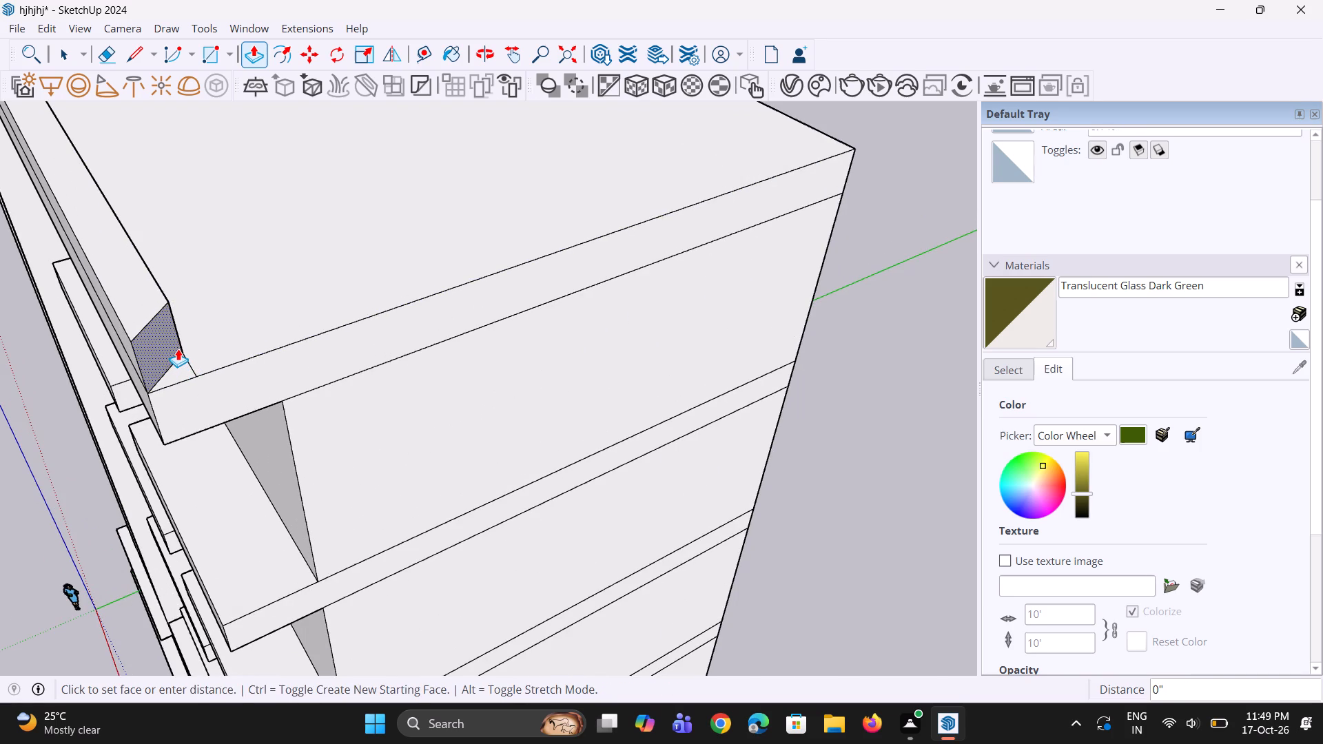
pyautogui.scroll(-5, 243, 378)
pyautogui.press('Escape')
# Copy the roof's right side edge inward about 1' 8 1/2" so it meets the rear corner of the front parapet's bevelled end.
pyautogui.scroll(-3, 296, 399)
pyautogui.moveTo(323, 394); pyautogui.dragTo(261, 424, button='middle')
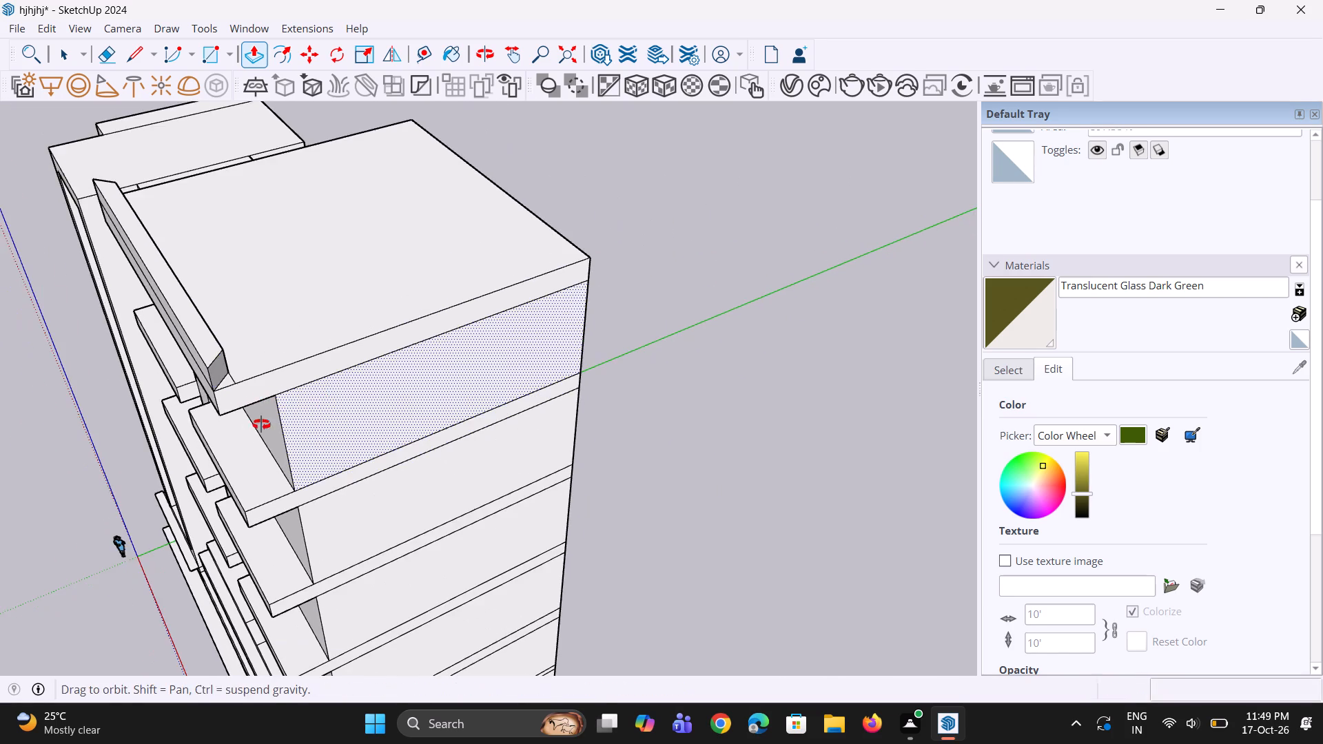
pyautogui.moveTo(261, 424); pyautogui.dragTo(120, 483, button='middle')
pyautogui.scroll(8, 31, 338)
pyautogui.scroll(1, 76, 383)
pyautogui.moveTo(78, 384); pyautogui.dragTo(90, 385, button='middle')
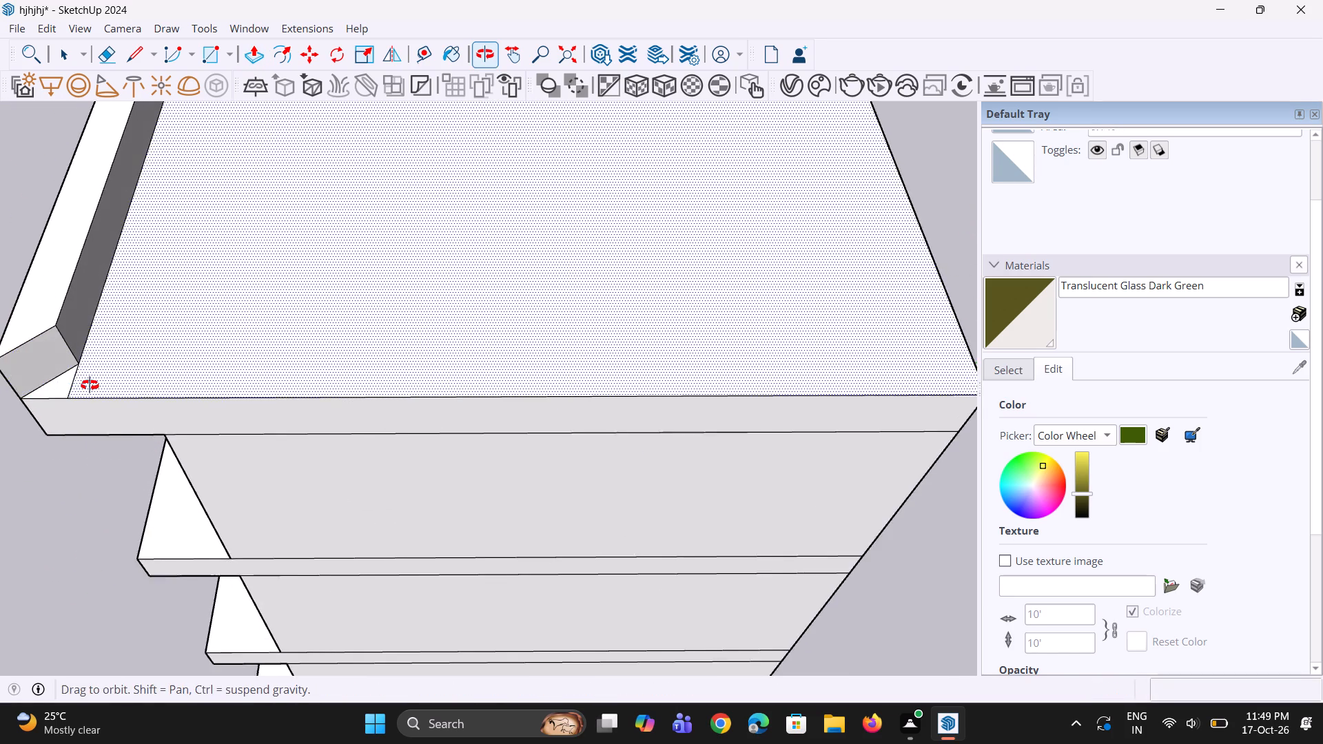
pyautogui.moveTo(90, 385); pyautogui.dragTo(121, 384, button='middle')
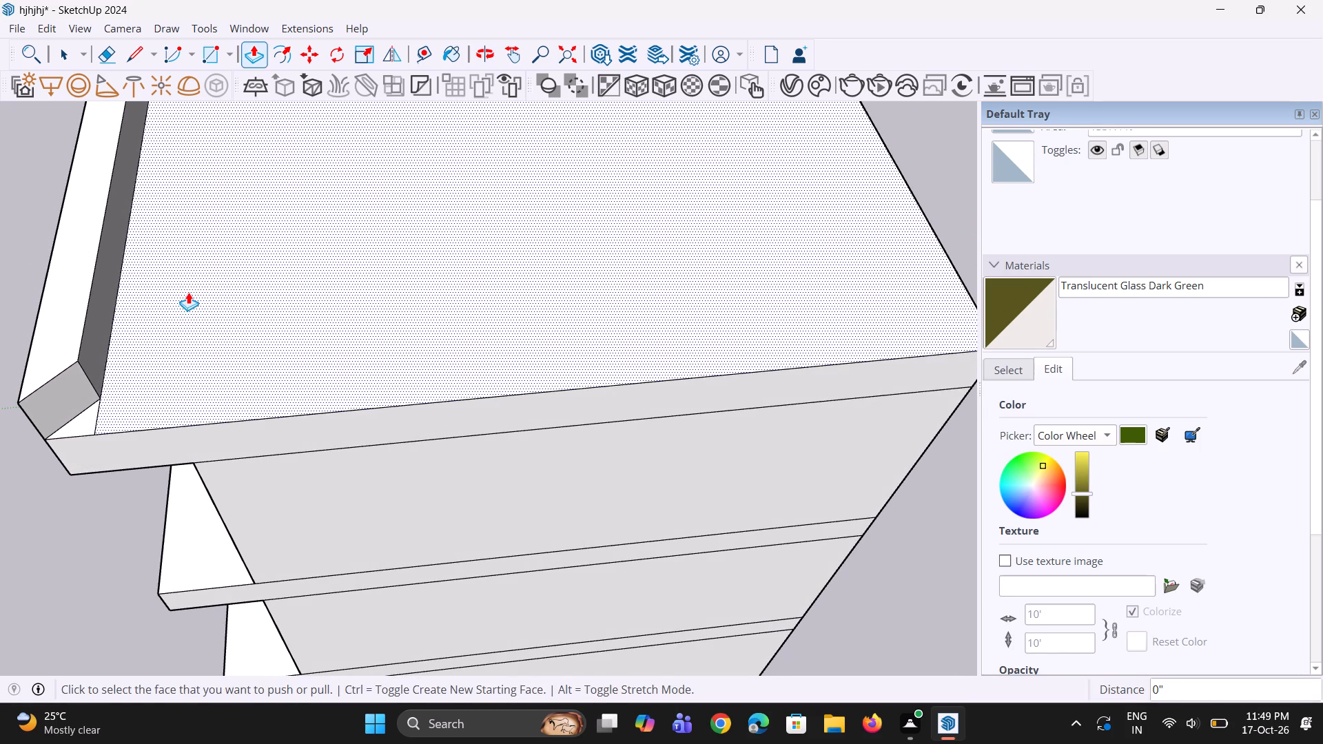
pyautogui.press('space')
pyautogui.click(170, 424)
pyautogui.click(171, 425)
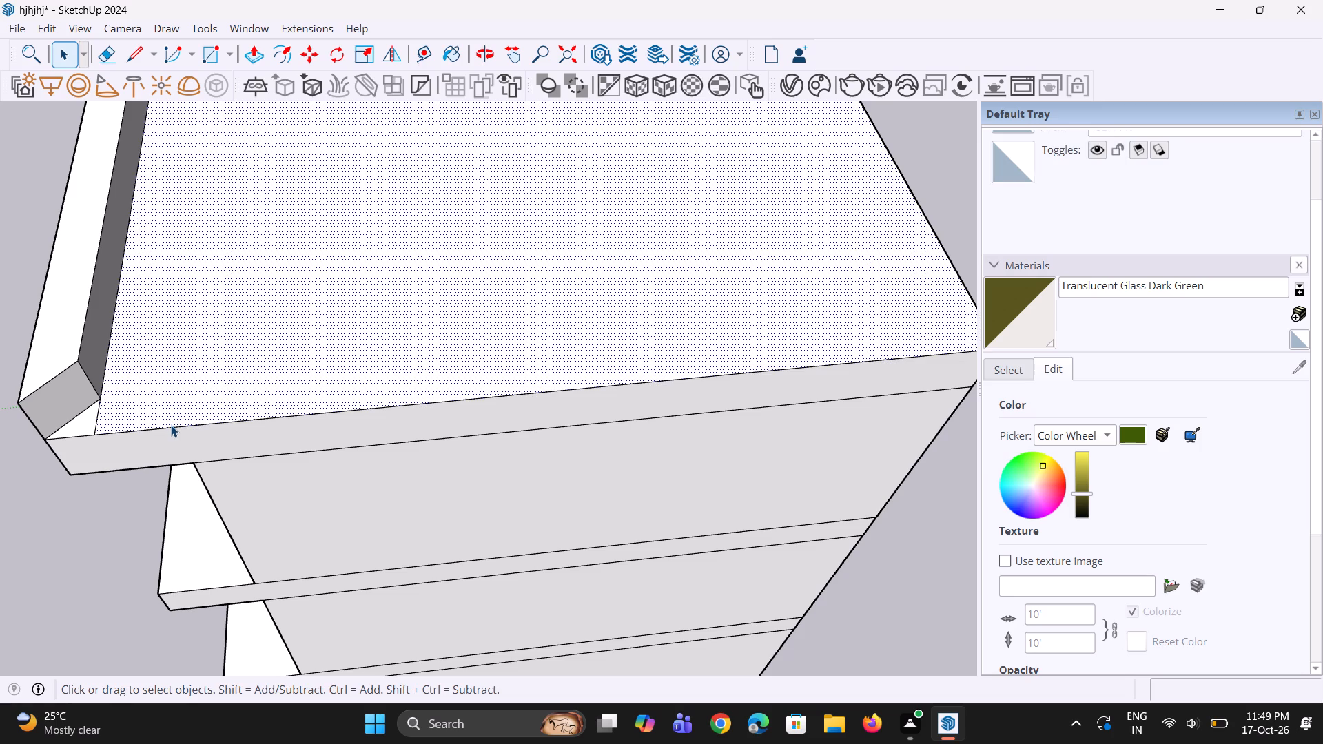
pyautogui.click(170, 431)
pyautogui.press('m')
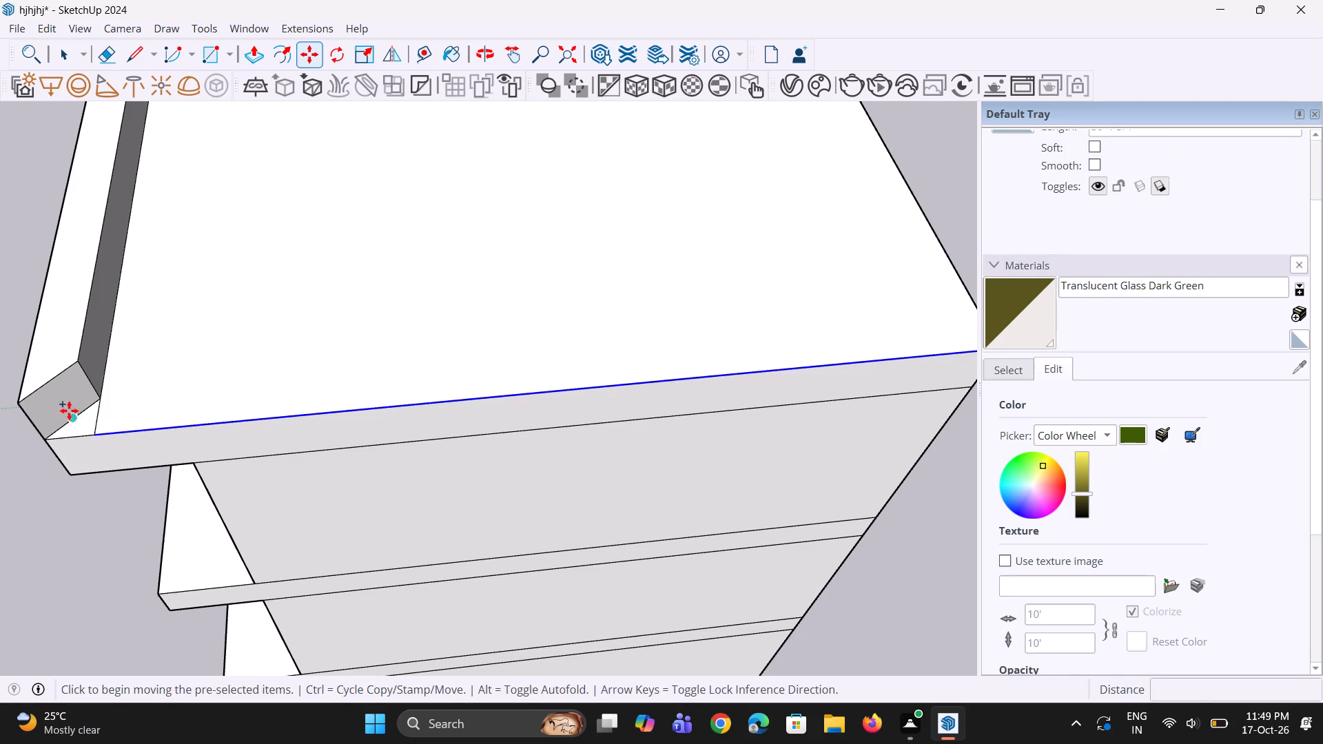
pyautogui.click(91, 436)
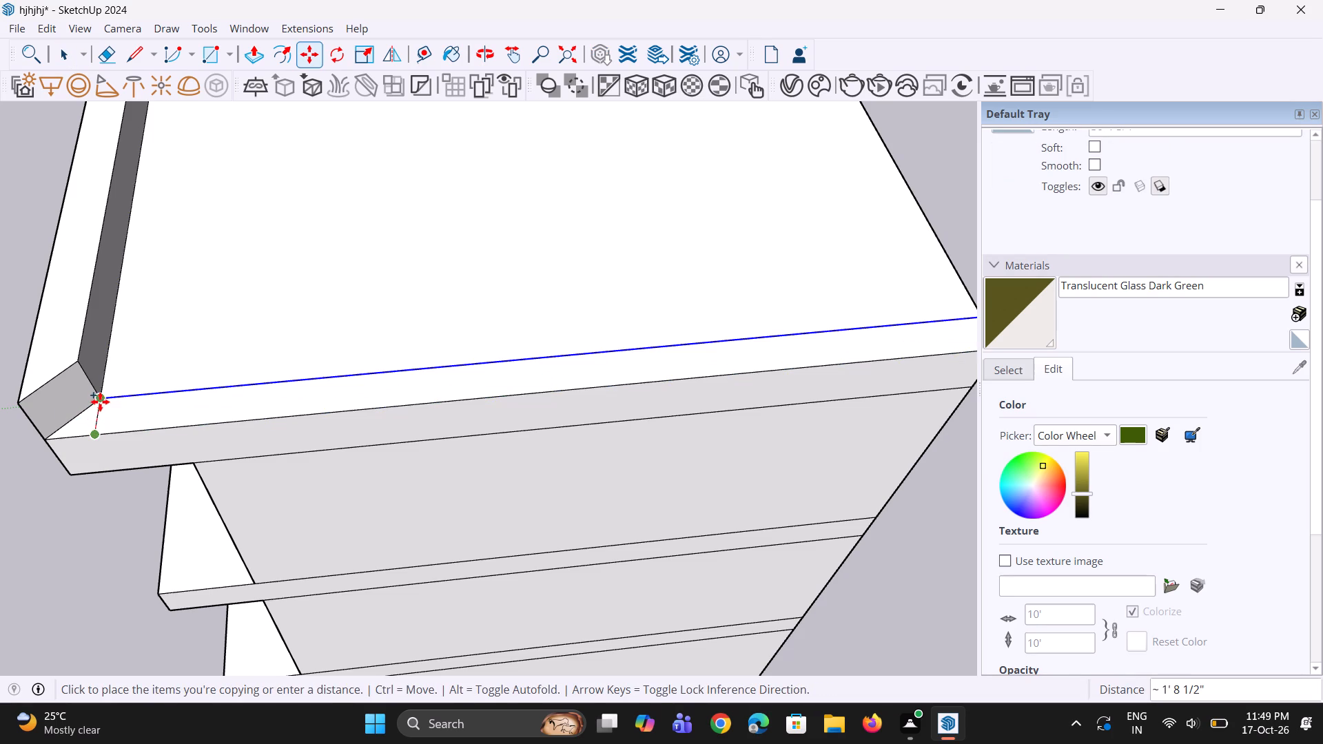
pyautogui.click(100, 402)
# Push/Pull the narrow strip along the roof's right side up 2' 5 1/16" to match the front parapet's height.
pyautogui.press('p')
pyautogui.click(196, 409)
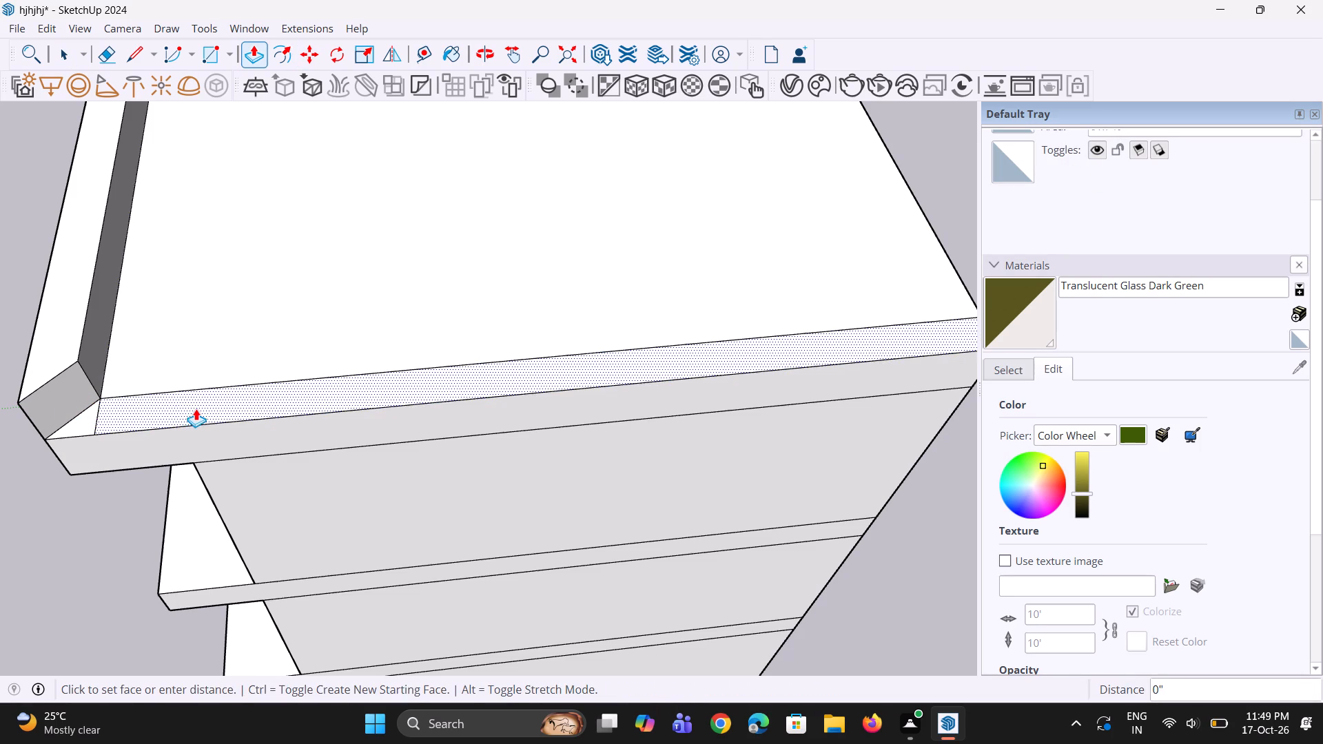
pyautogui.moveTo(74, 389); pyautogui.dragTo(324, 392, button='middle')
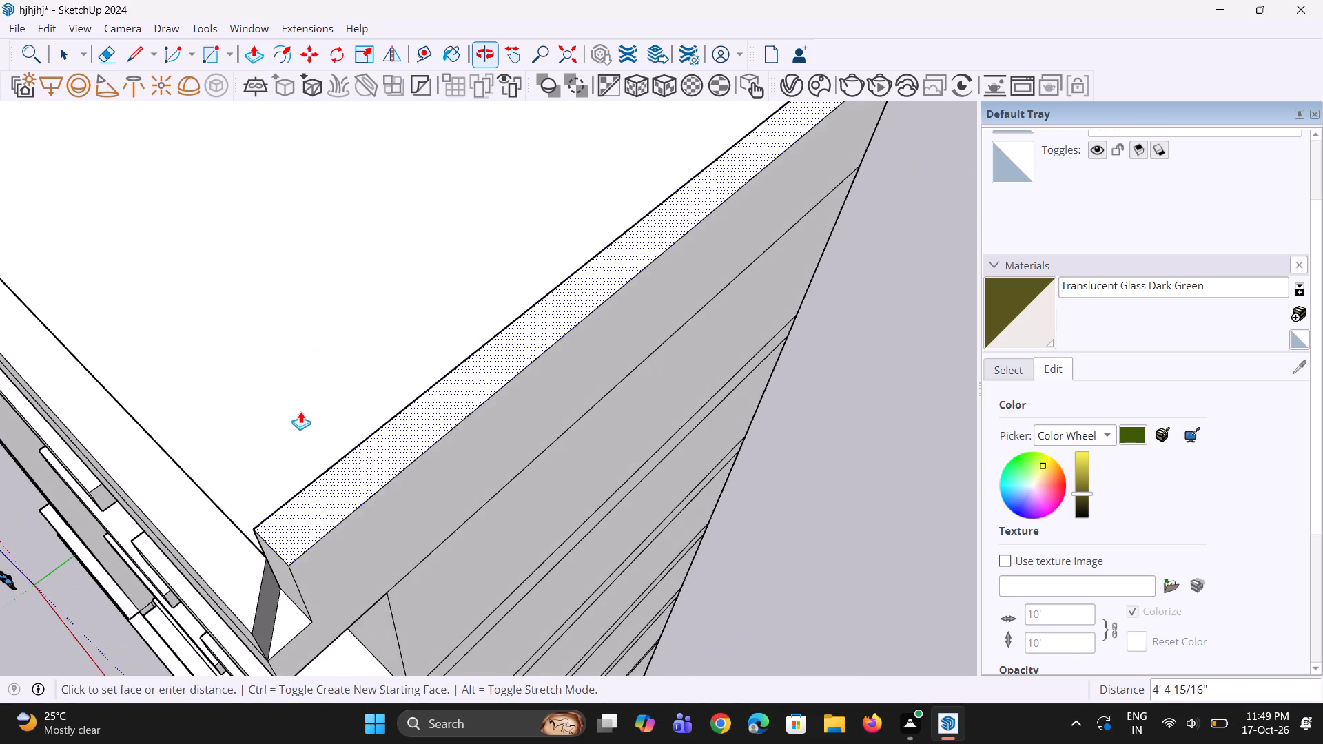
pyautogui.click(206, 510)
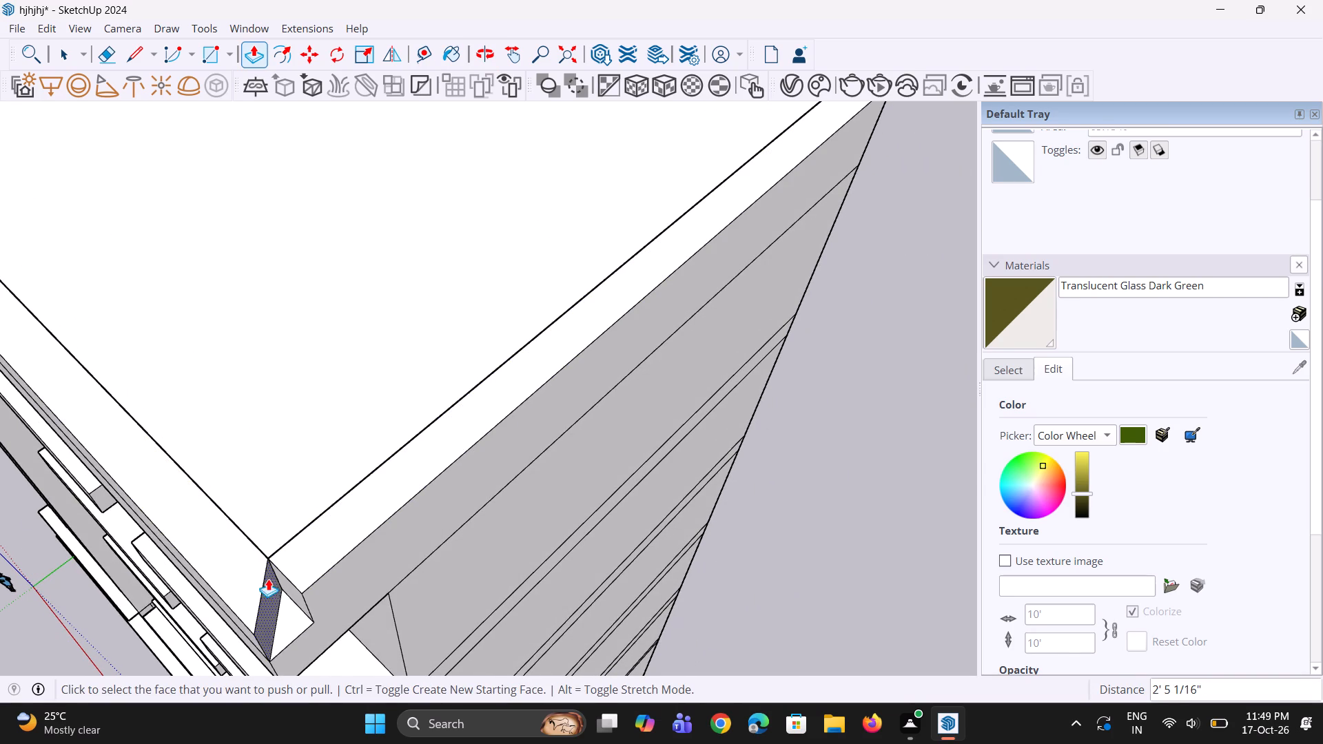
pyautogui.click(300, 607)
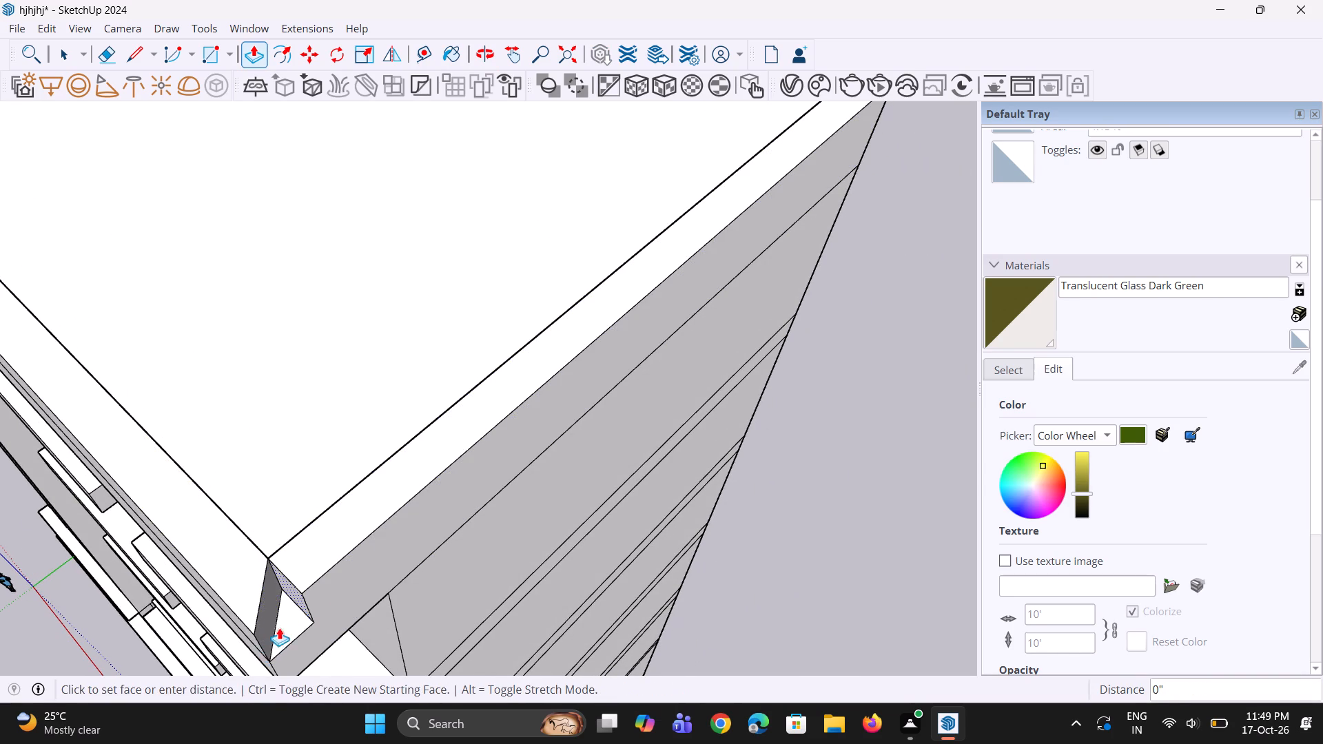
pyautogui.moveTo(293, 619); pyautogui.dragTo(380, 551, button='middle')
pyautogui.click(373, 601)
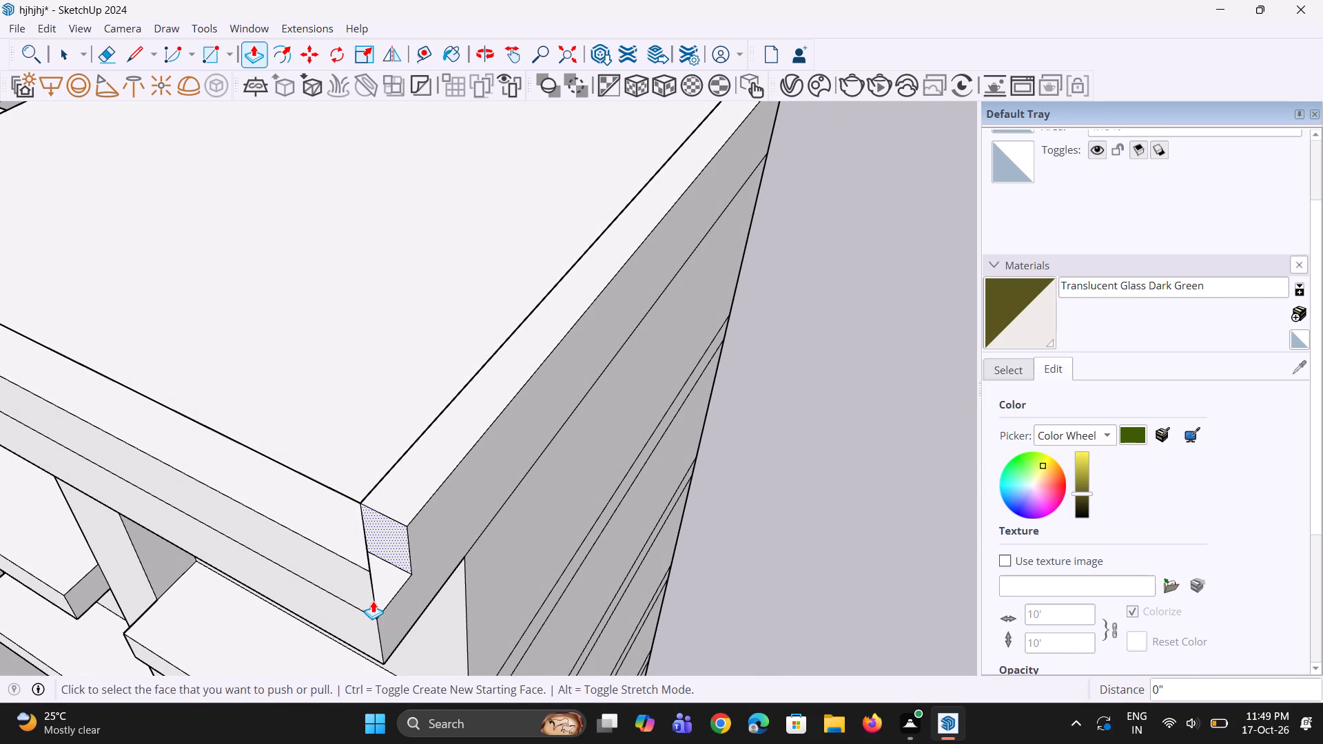
# Push the roof slab's underside up slightly over the right bay, and repeat the same distance over the central column and left bay.
pyautogui.scroll(1, 419, 575)
pyautogui.moveTo(421, 575); pyautogui.dragTo(533, 481, button='middle')
pyautogui.scroll(-5, 533, 479)
pyautogui.moveTo(546, 457); pyautogui.dragTo(610, 380, button='middle')
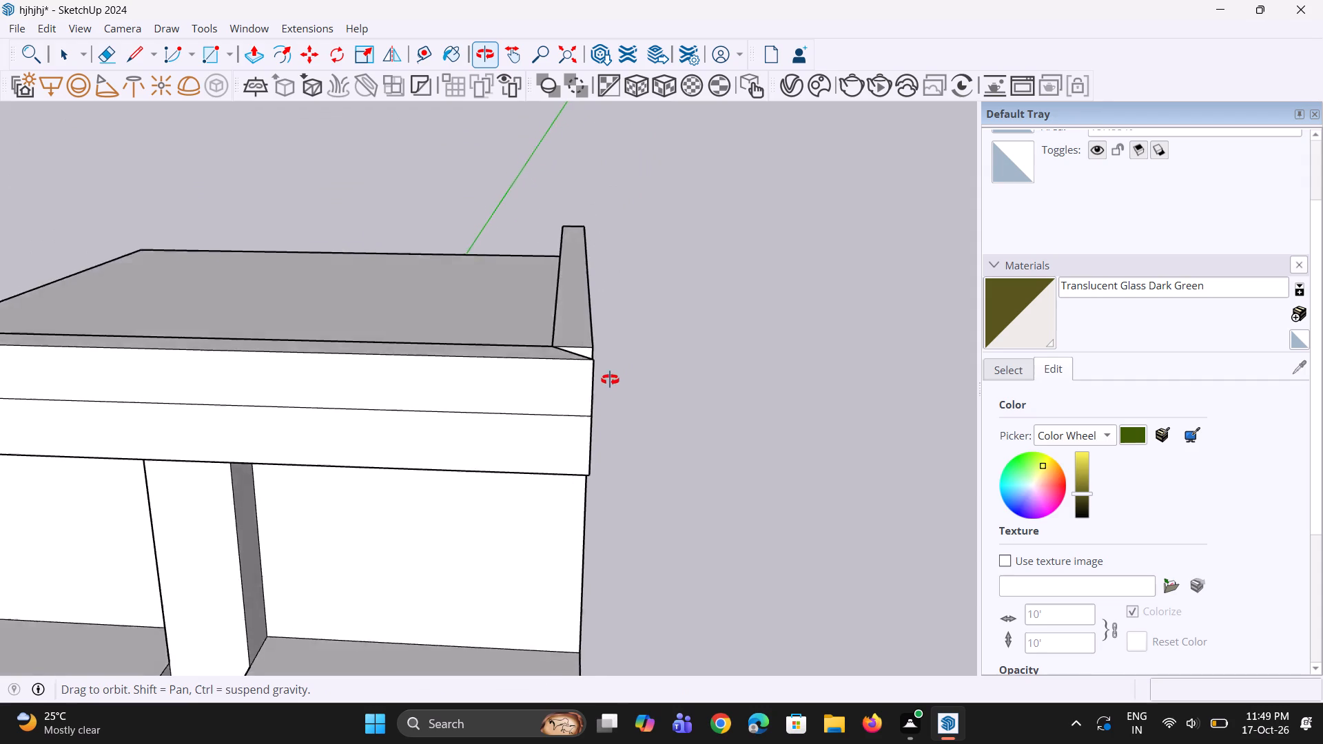
pyautogui.moveTo(610, 380); pyautogui.dragTo(666, 333, button='middle')
pyautogui.scroll(-5, 666, 333)
pyautogui.moveTo(506, 401); pyautogui.dragTo(579, 316, button='middle')
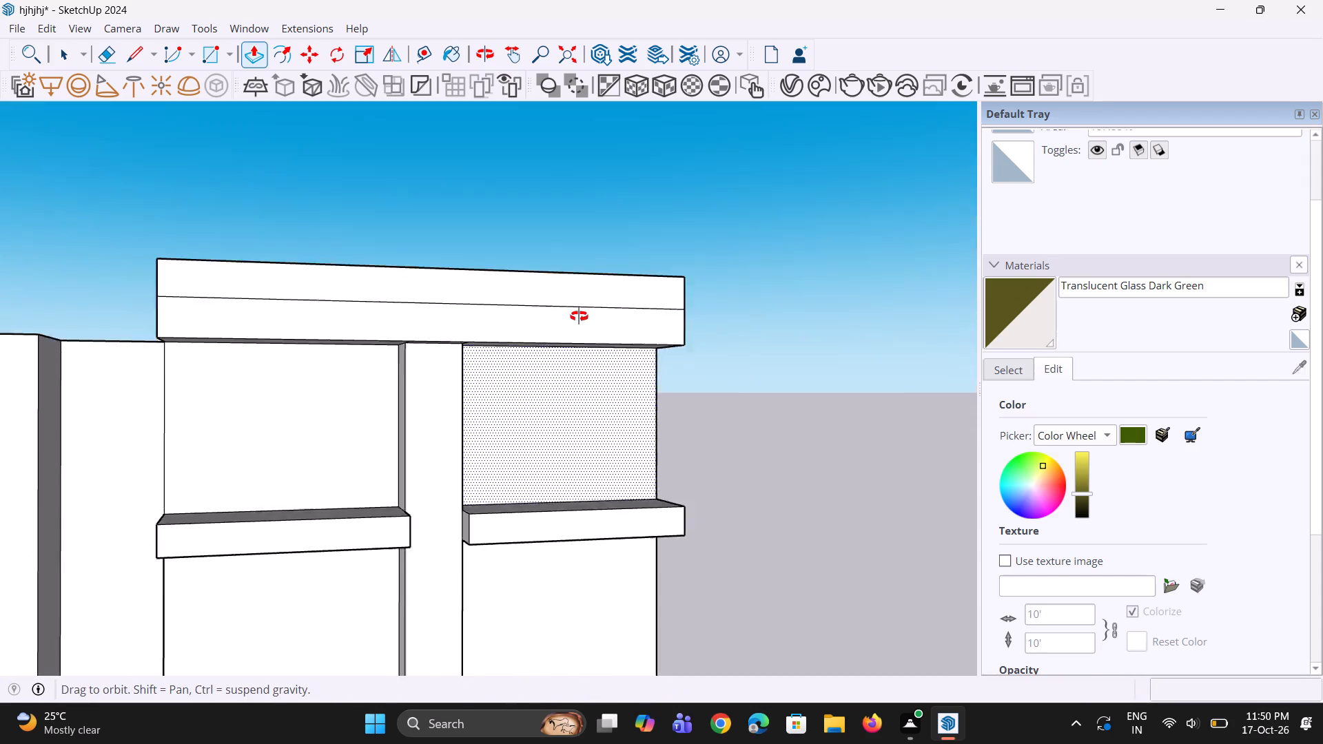
pyautogui.moveTo(579, 316); pyautogui.dragTo(594, 274, button='middle')
pyautogui.click(592, 319)
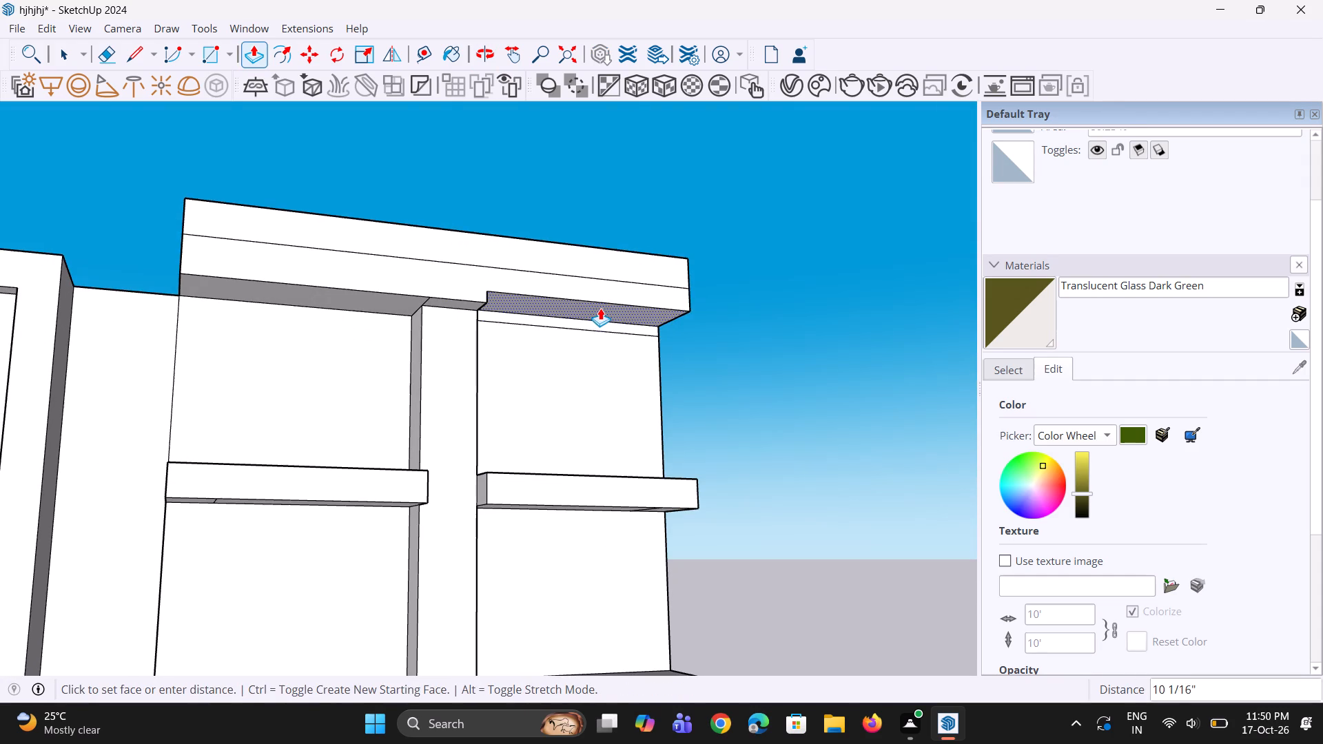
pyautogui.click(604, 304)
pyautogui.scroll(2, 457, 311)
pyautogui.doubleClick(462, 300)
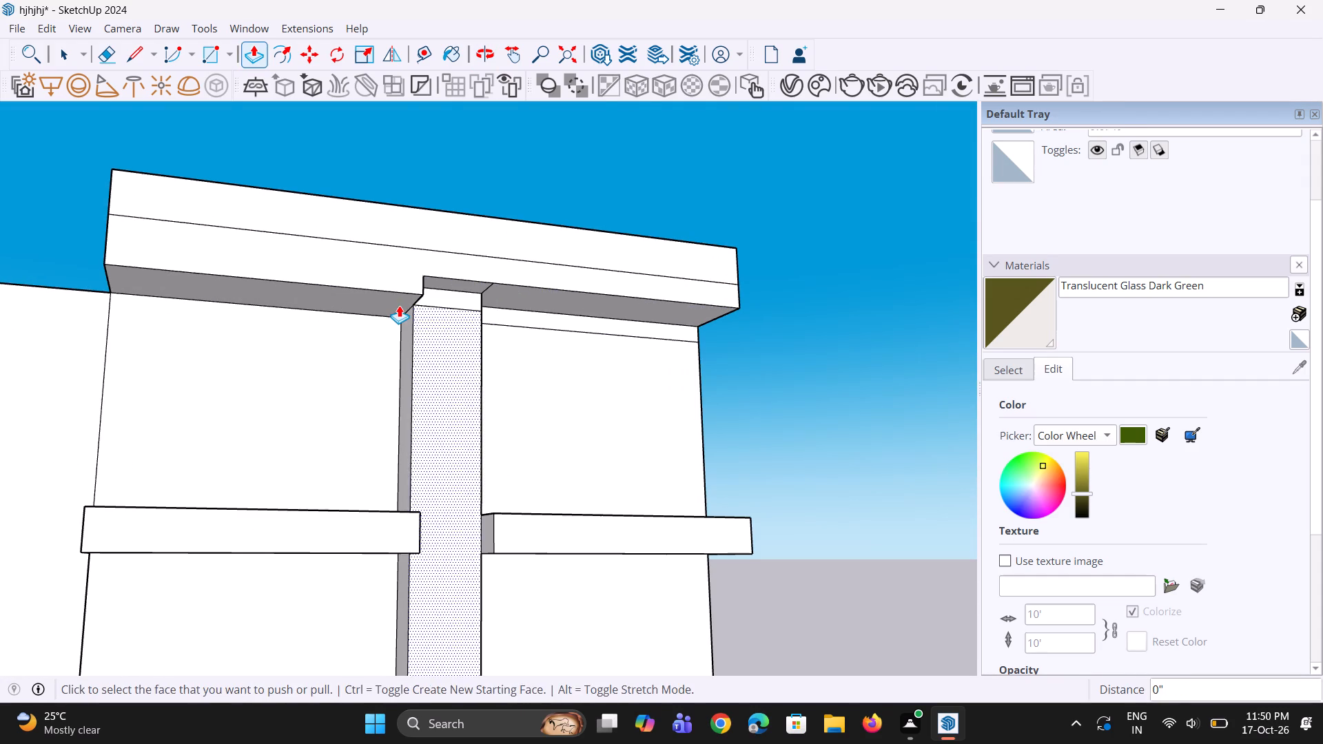
pyautogui.doubleClick(396, 305)
# Erase the leftover horizontal lines just below the slab on both bay walls and on the central column's front and side faces.
pyautogui.moveTo(396, 305); pyautogui.dragTo(396, 332, button='middle')
pyautogui.scroll(3, 236, 327)
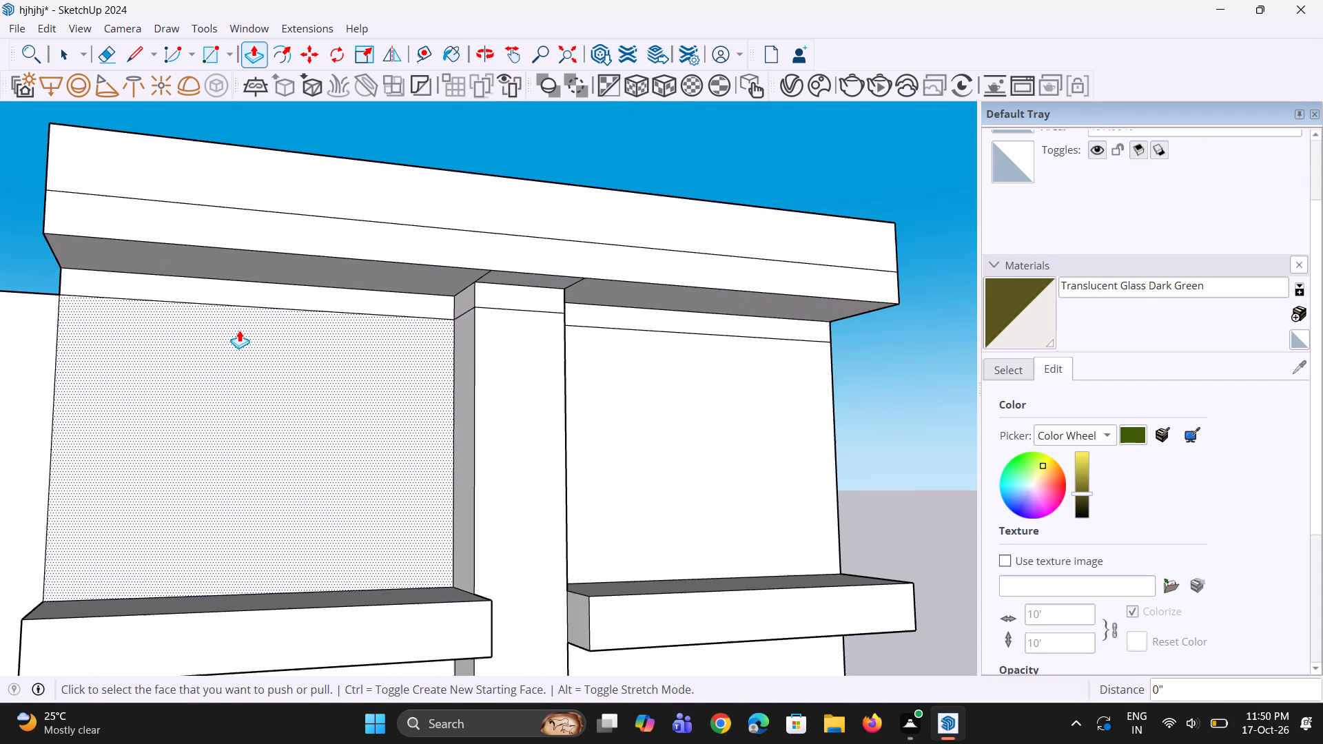
pyautogui.press('e')
pyautogui.scroll(-4, 247, 367)
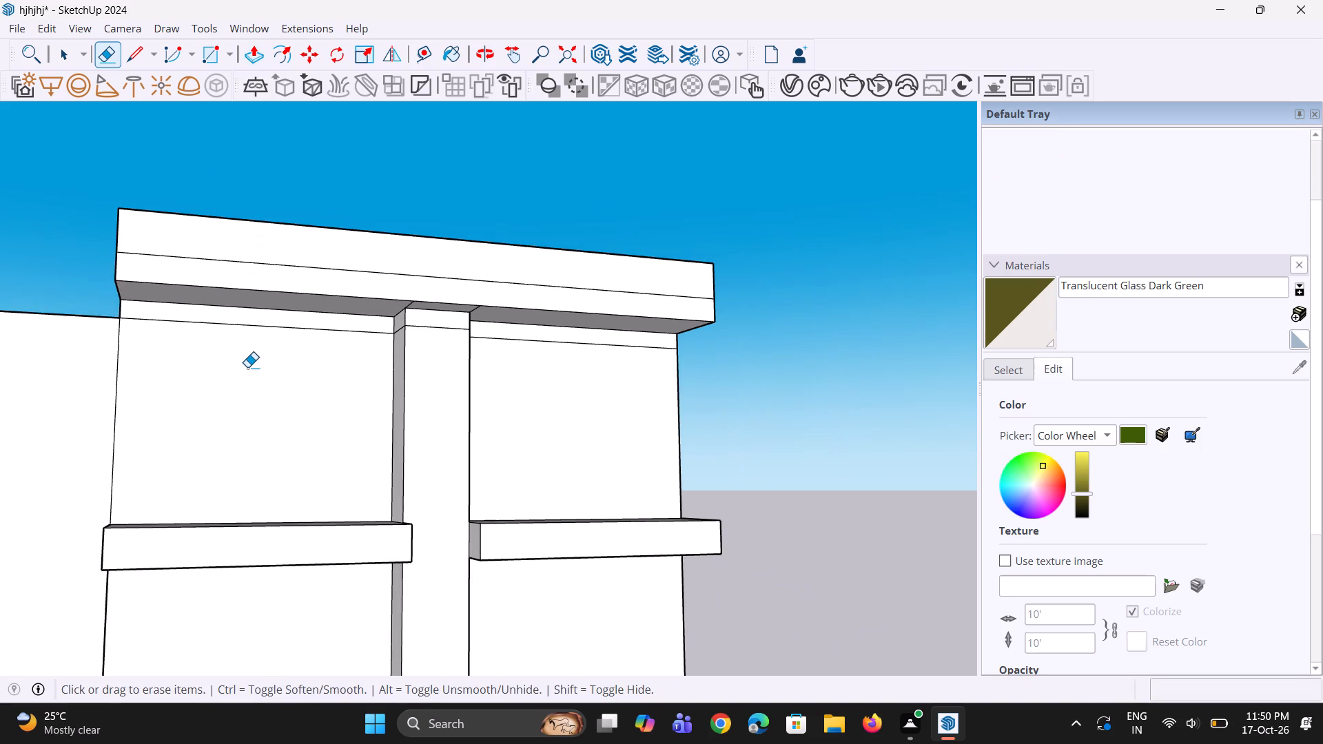
pyautogui.scroll(4, 247, 367)
pyautogui.click(294, 311)
pyautogui.click(311, 307)
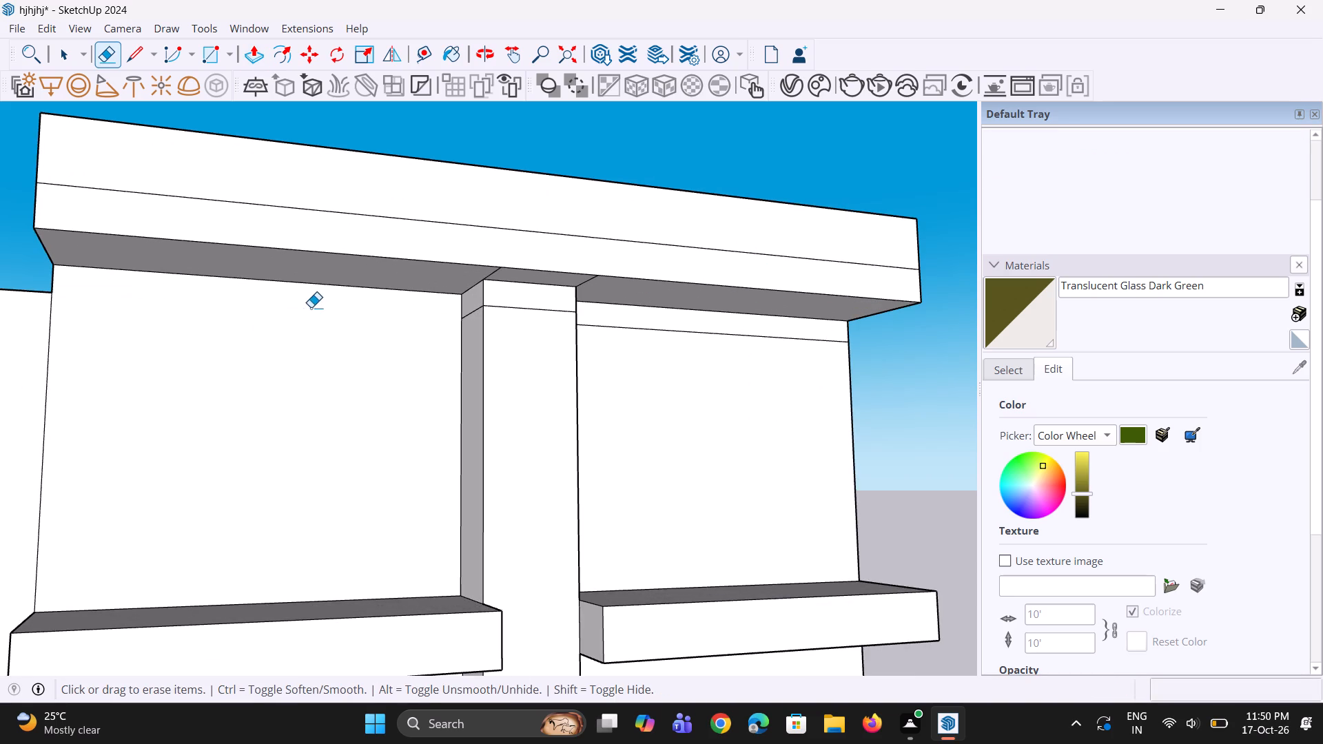
pyautogui.scroll(2, 455, 304)
pyautogui.click(485, 309)
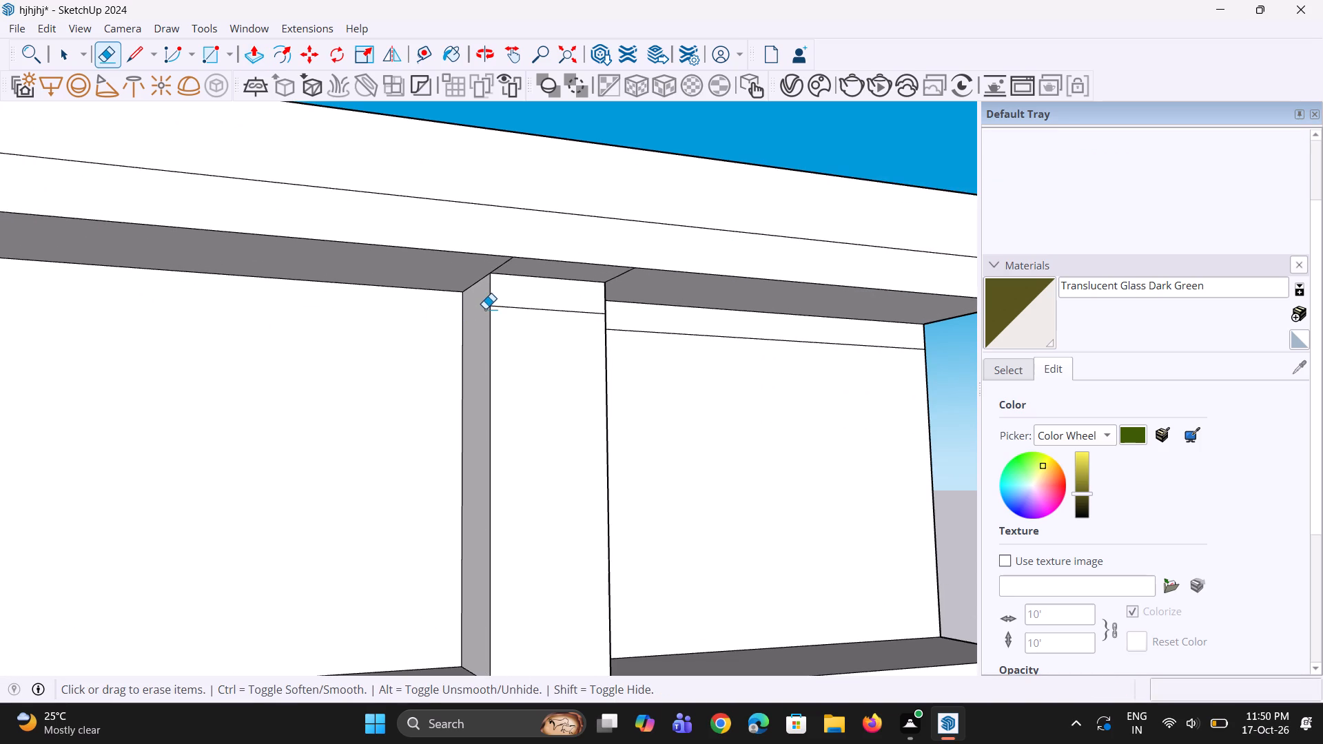
pyautogui.click(506, 309)
pyautogui.moveTo(670, 360); pyautogui.dragTo(484, 375, button='middle')
pyautogui.scroll(2, 453, 340)
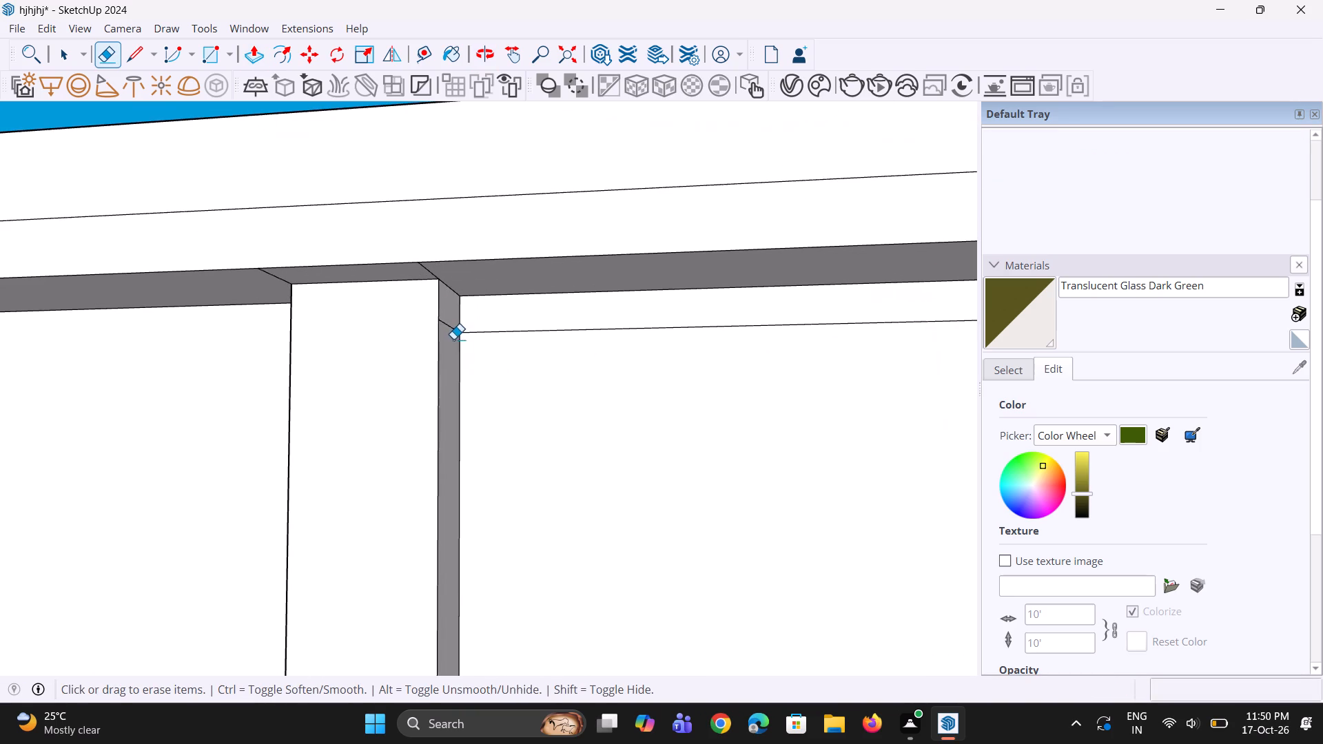
pyautogui.click(453, 331)
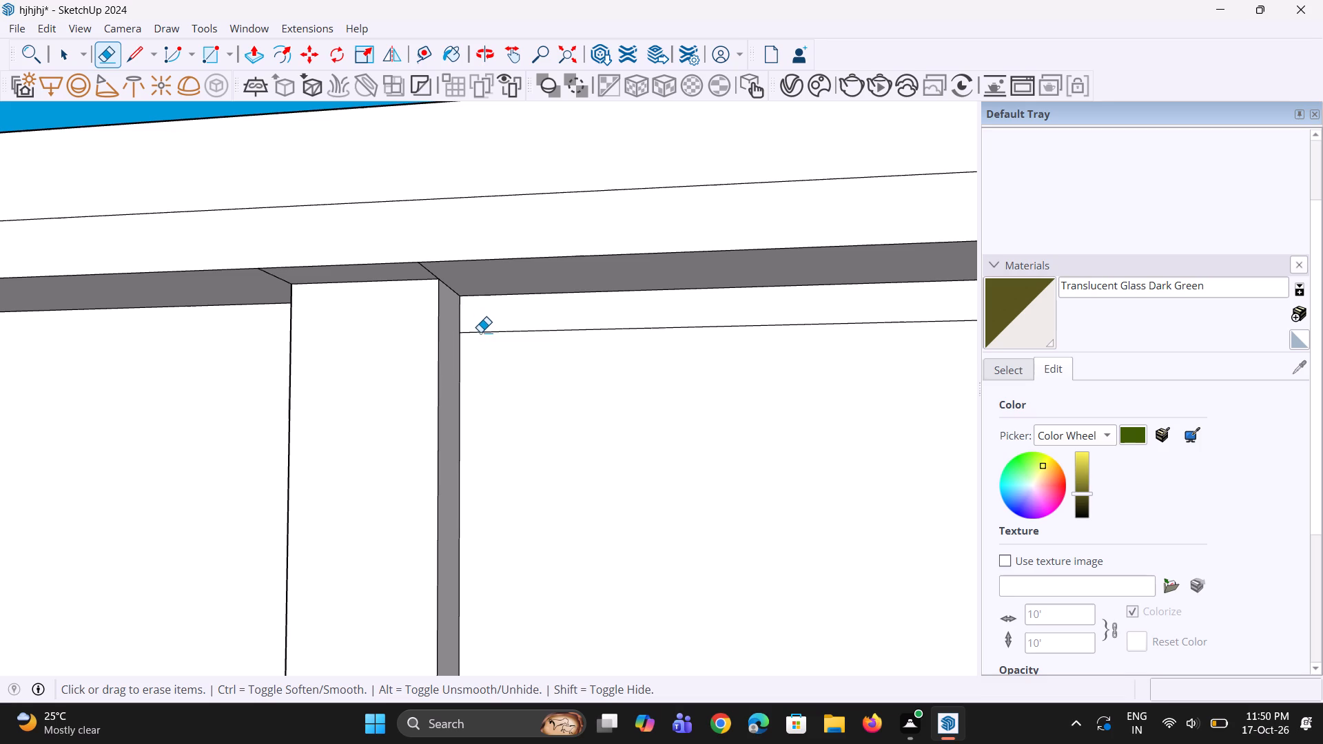
pyautogui.click(480, 332)
# Erase the two short seam lines on the slab's underside at either side of the central column.
pyautogui.scroll(2, 433, 299)
pyautogui.click(435, 270)
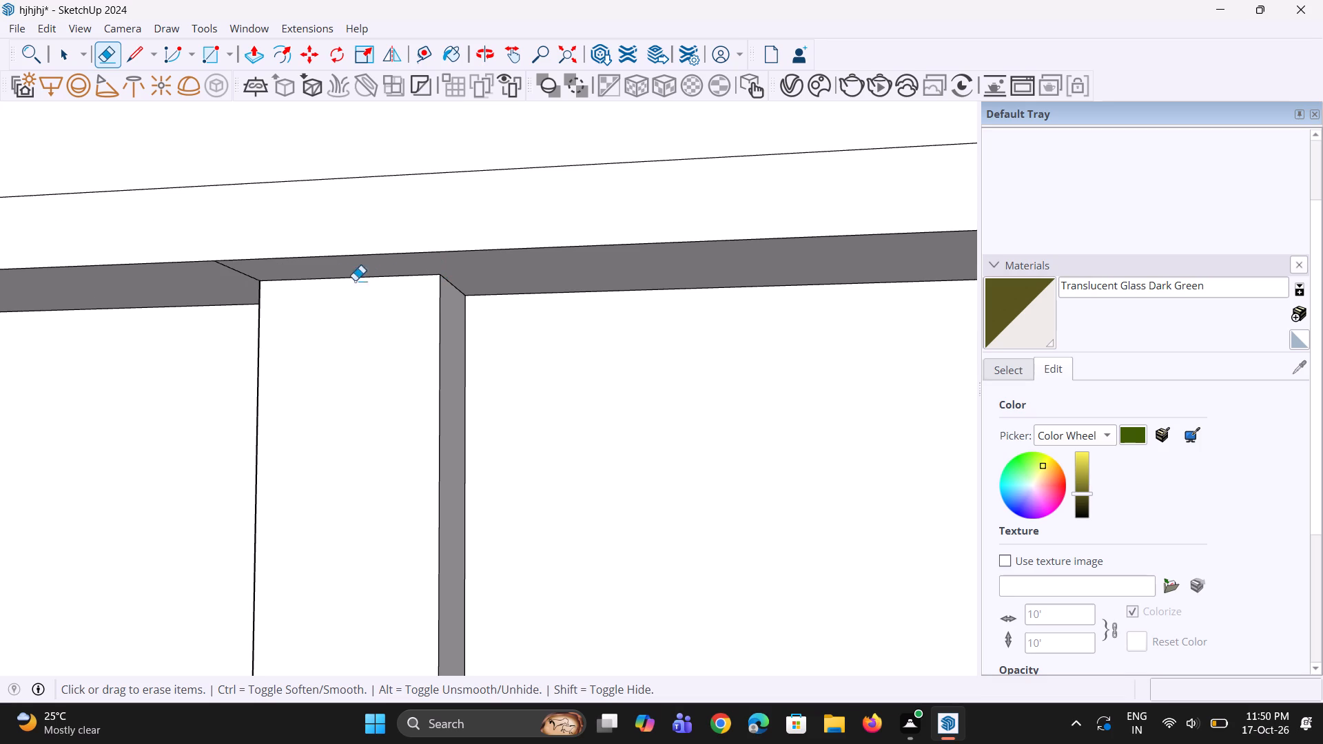
pyautogui.scroll(1, 209, 287)
pyautogui.click(243, 271)
# Erase the horizontal line dividing the parapet from the slab along the front face.
pyautogui.scroll(-4, 329, 358)
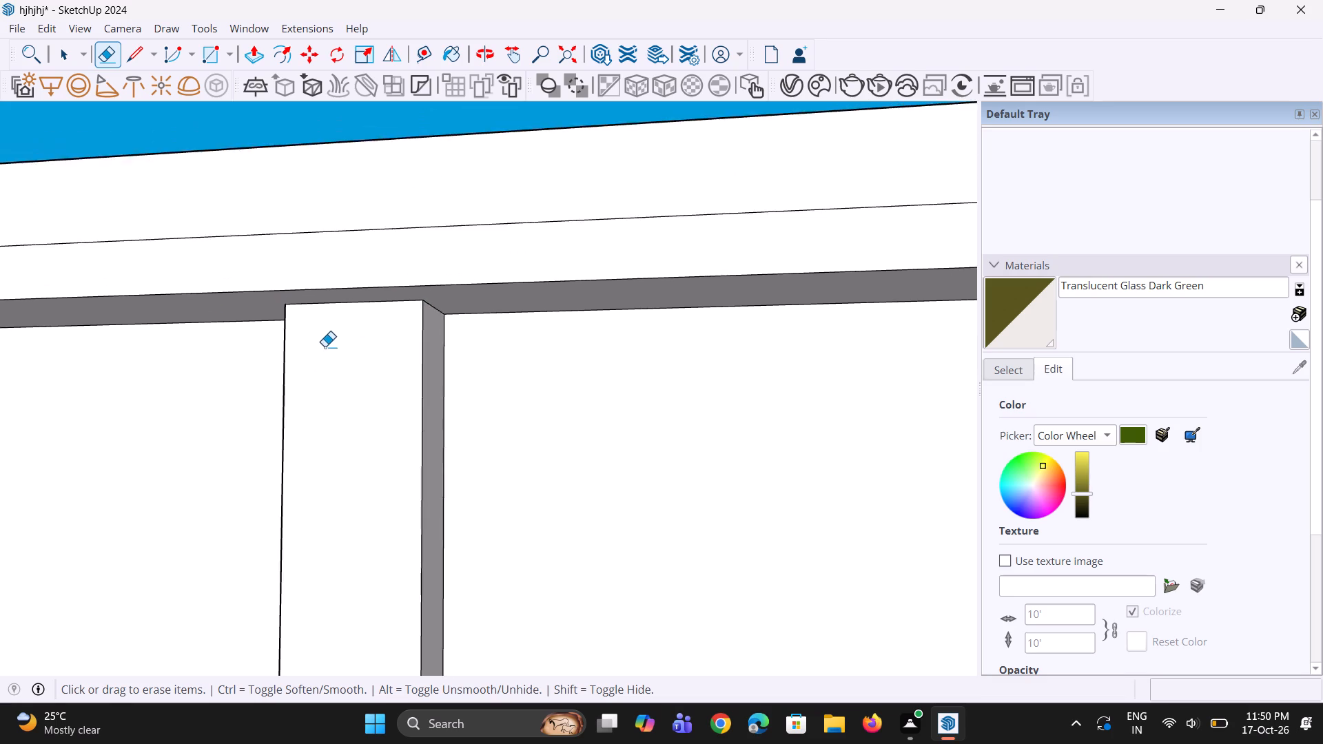
pyautogui.scroll(-5, 314, 344)
pyautogui.moveTo(325, 349); pyautogui.dragTo(419, 387, button='middle')
pyautogui.click(506, 305)
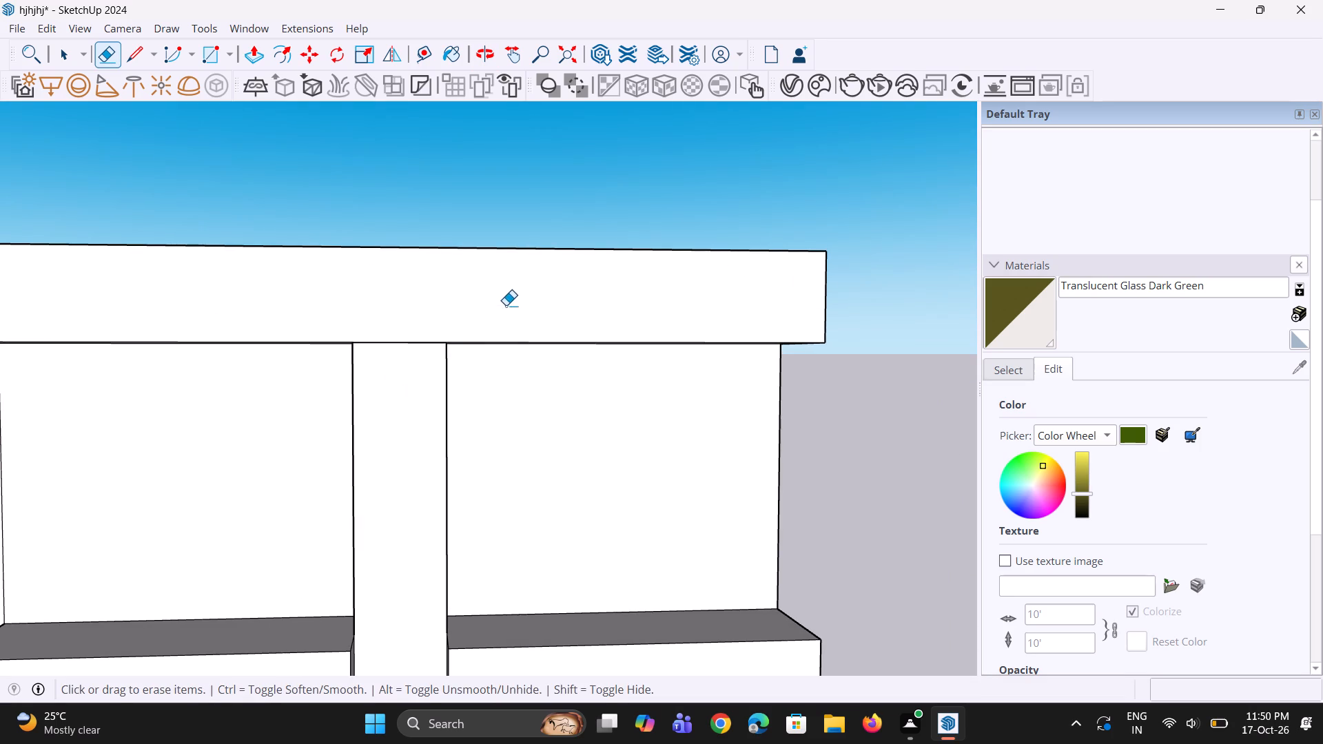
# Offset the outline of the slab's underside face inward by about 5 3/16".
pyautogui.scroll(-5, 555, 384)
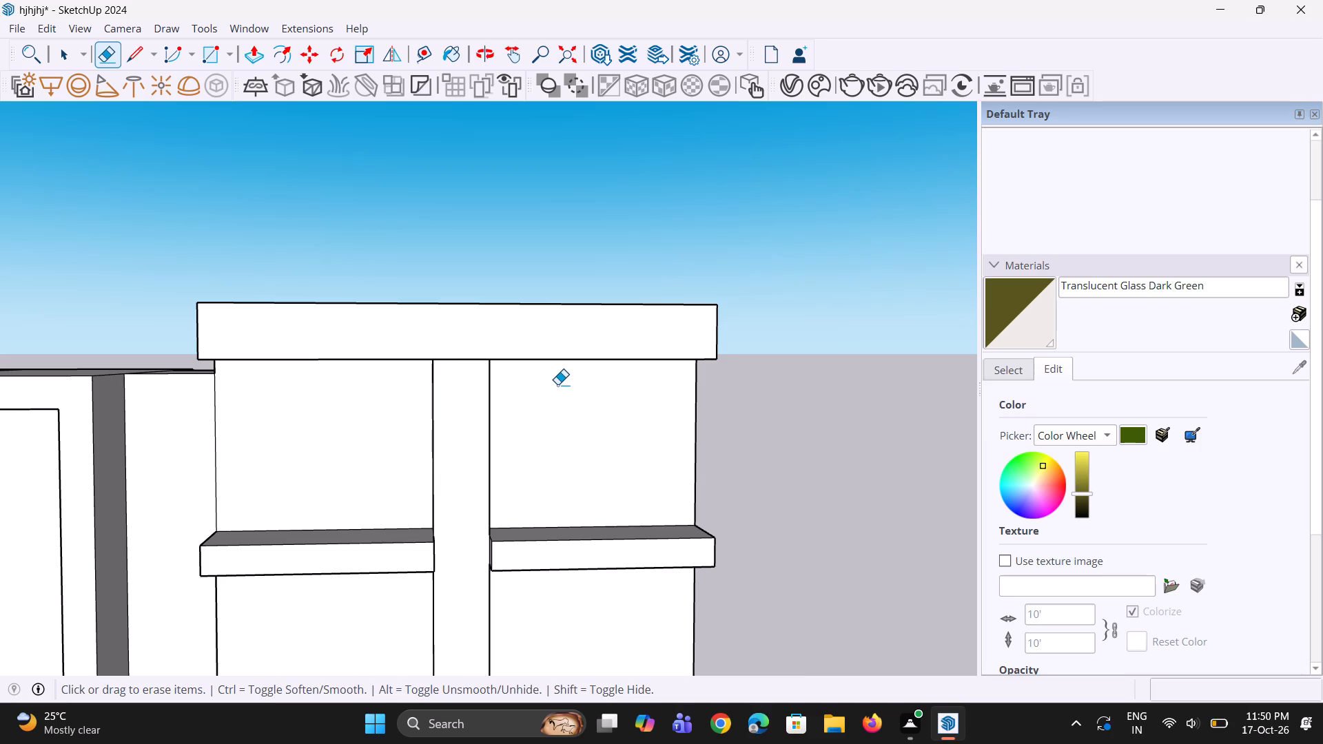
pyautogui.scroll(-1, 571, 373)
pyautogui.moveTo(571, 373); pyautogui.dragTo(575, 259, button='middle')
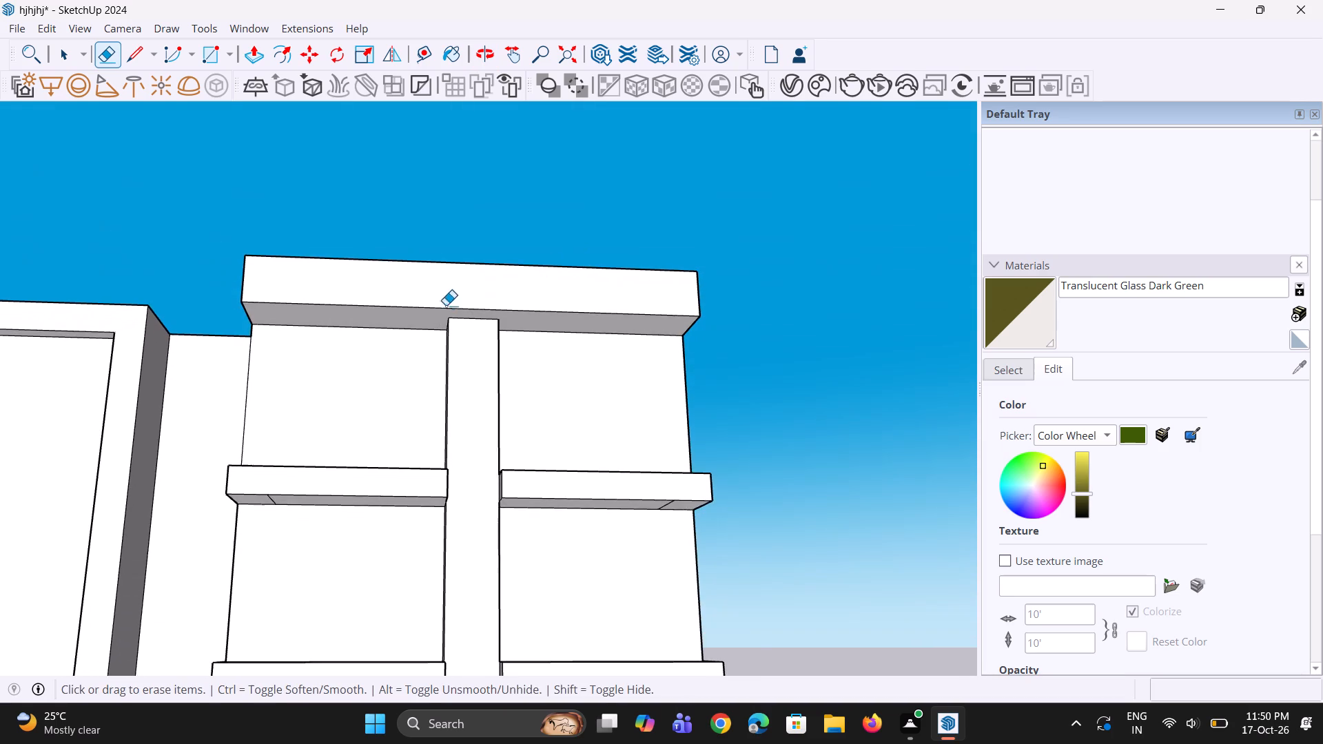
pyautogui.scroll(2, 433, 312)
pyautogui.press('space')
pyautogui.click(406, 327)
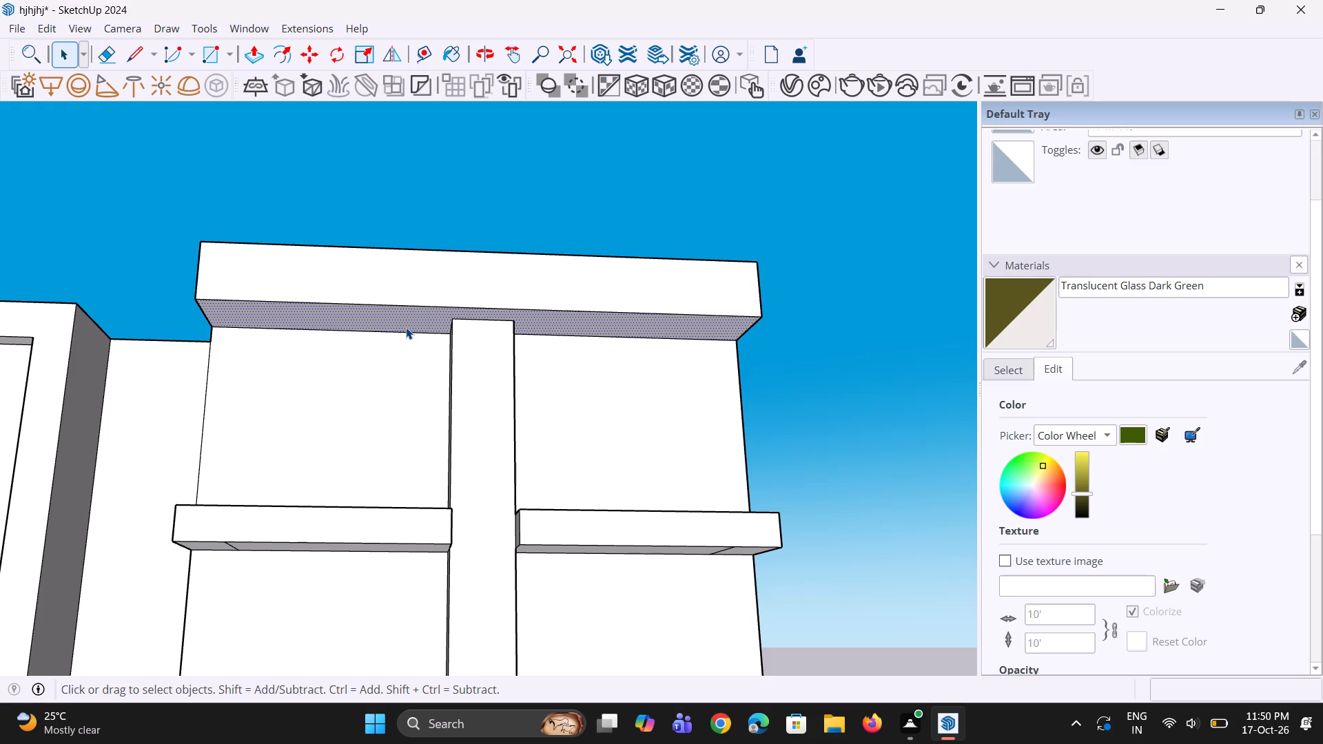
pyautogui.press('f')
pyautogui.click(407, 326)
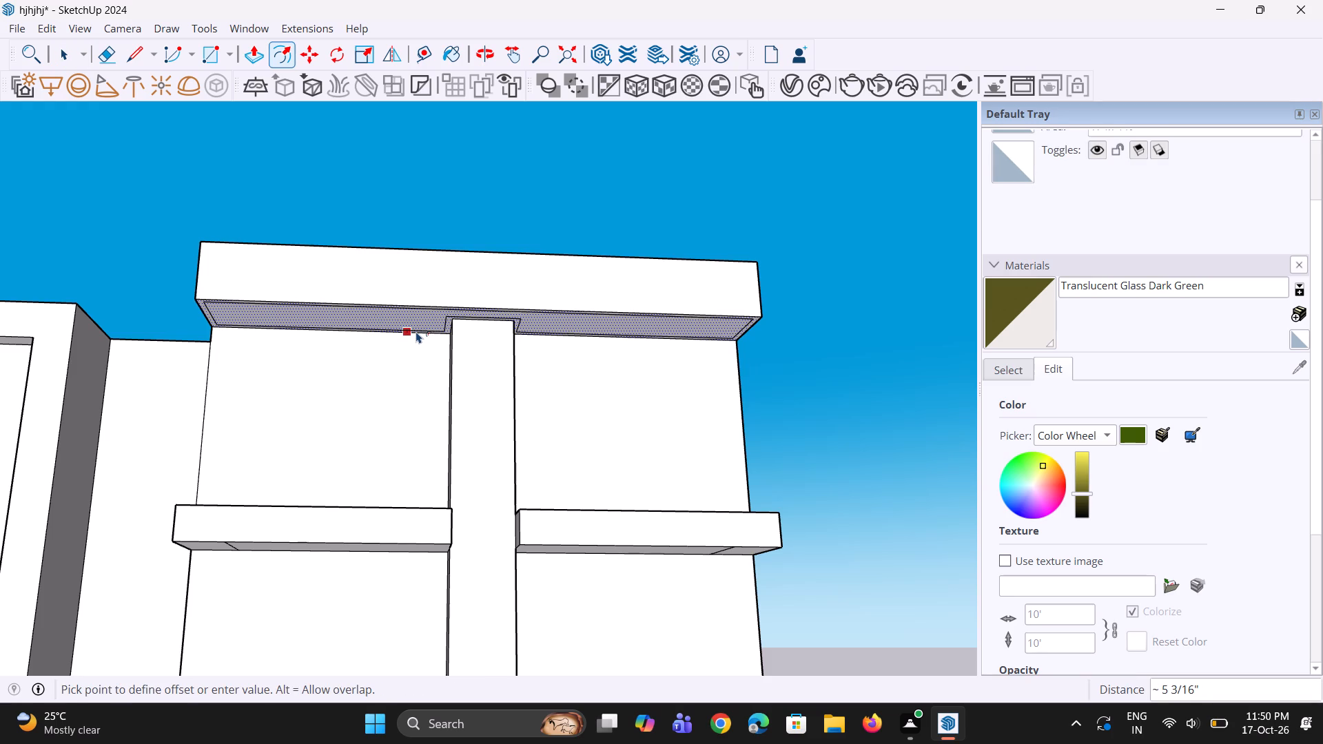
pyautogui.click(416, 331)
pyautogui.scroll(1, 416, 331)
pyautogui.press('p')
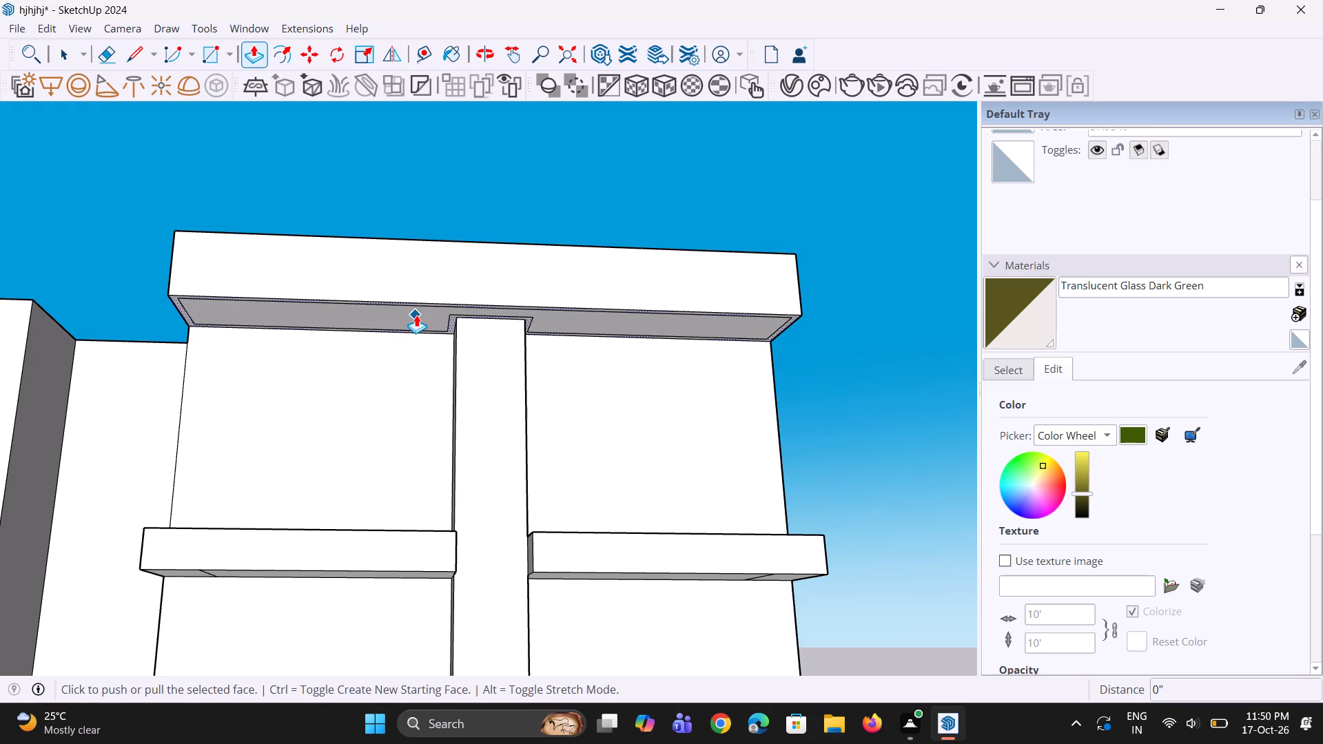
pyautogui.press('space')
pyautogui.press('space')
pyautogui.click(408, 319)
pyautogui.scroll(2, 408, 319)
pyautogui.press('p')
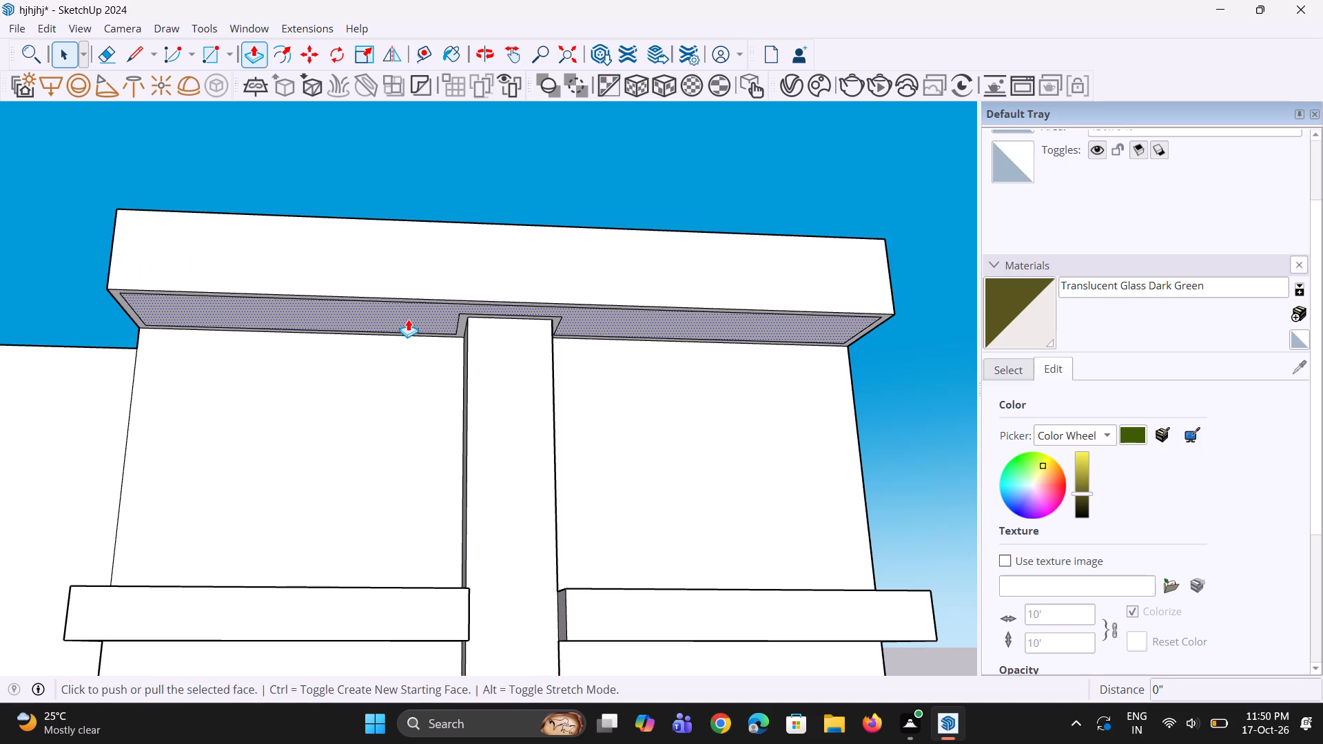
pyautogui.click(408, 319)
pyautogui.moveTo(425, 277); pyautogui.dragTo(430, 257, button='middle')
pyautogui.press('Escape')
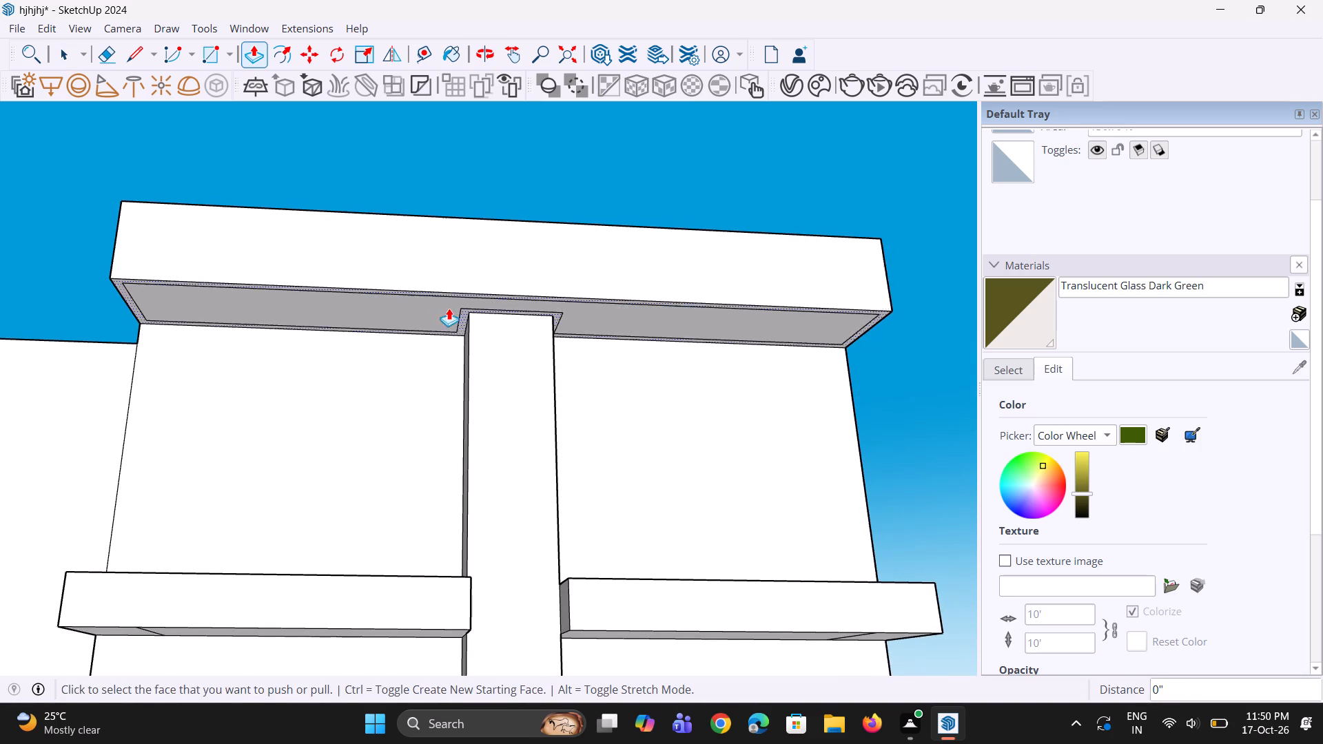
# Move the front line of the underside's inset outline forward about 5 3/16" onto the slab's front bottom edge.
pyautogui.scroll(4, 455, 315)
pyautogui.moveTo(453, 317); pyautogui.dragTo(460, 285, button='middle')
pyautogui.scroll(1, 453, 317)
pyautogui.press('space')
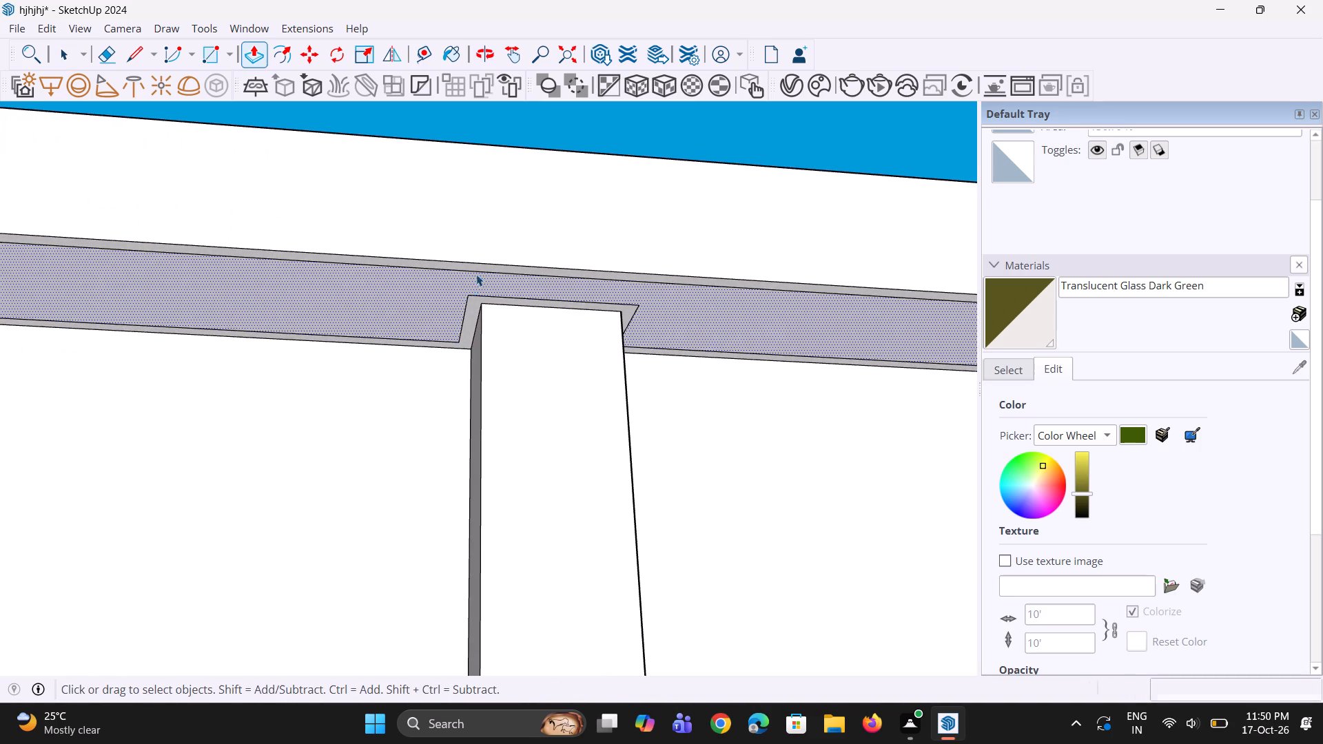
pyautogui.click(483, 273)
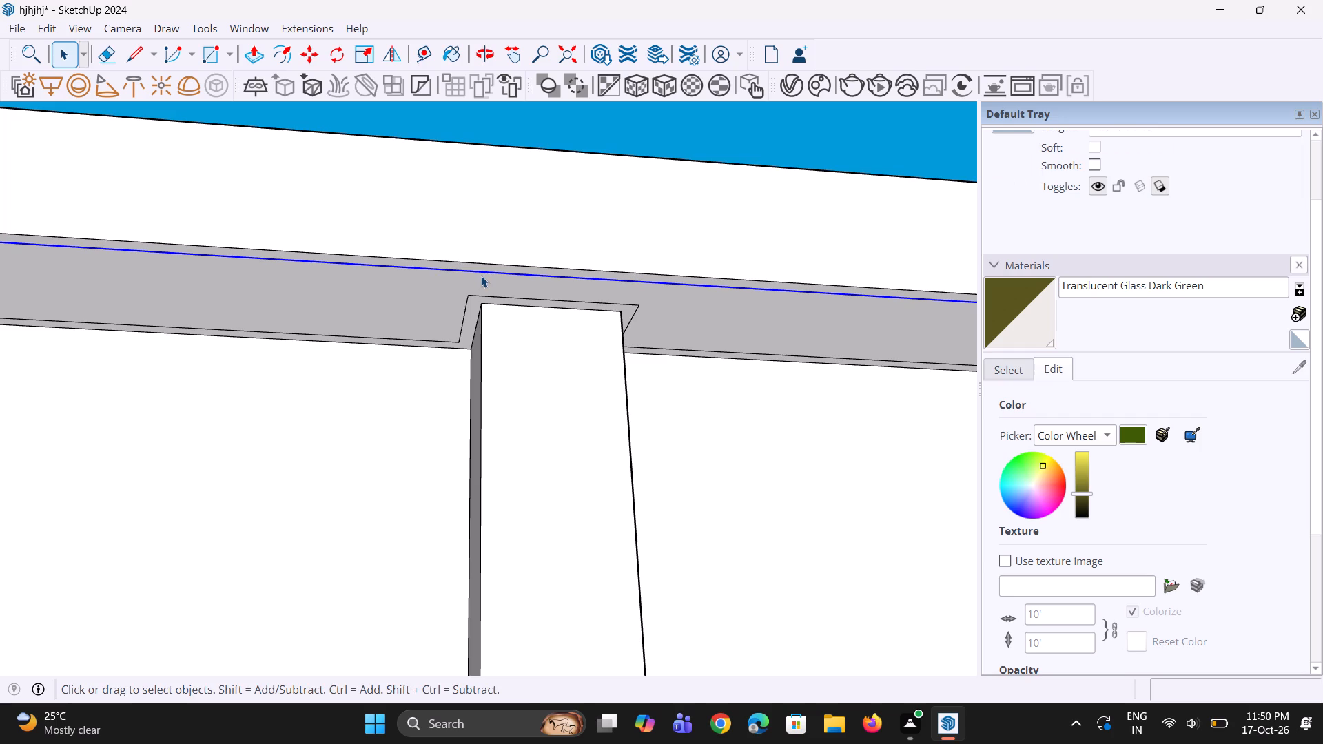
pyautogui.press('m')
pyautogui.scroll(-9, 435, 302)
pyautogui.scroll(2, 679, 310)
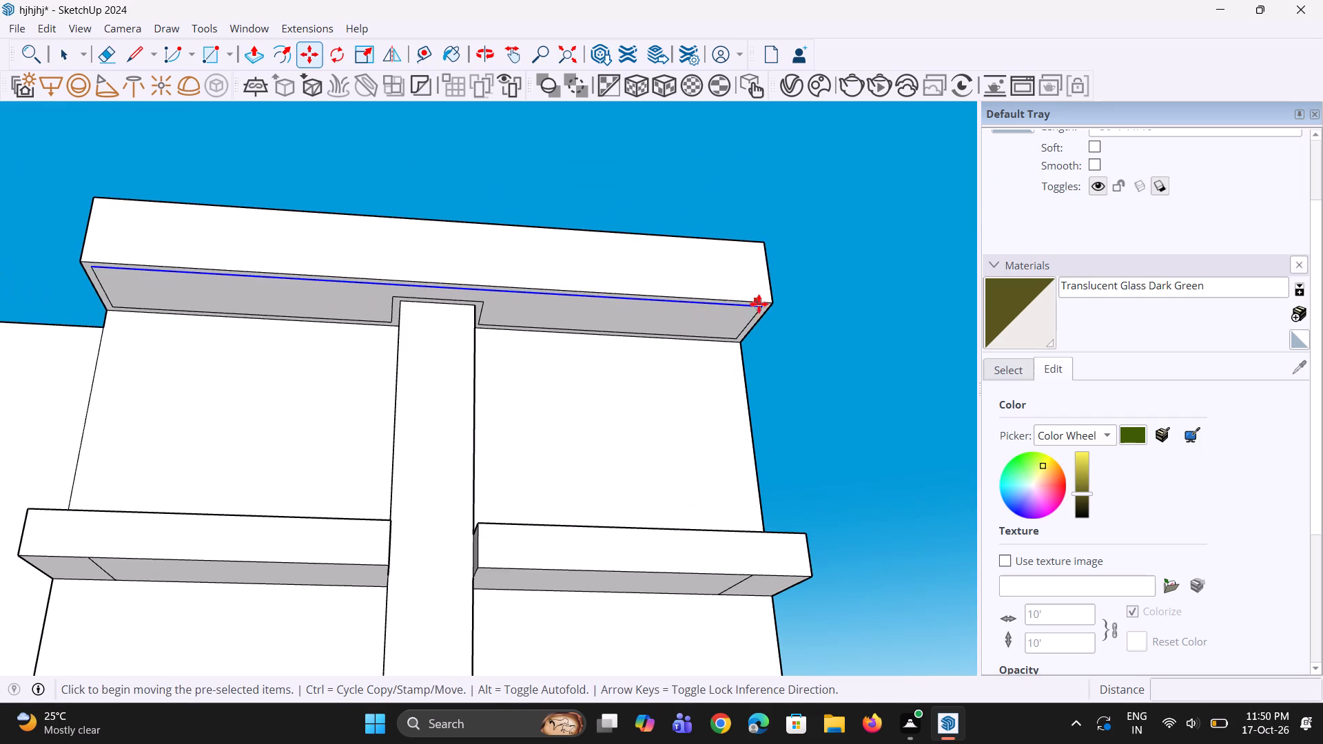
pyautogui.click(761, 311)
pyautogui.click(757, 296)
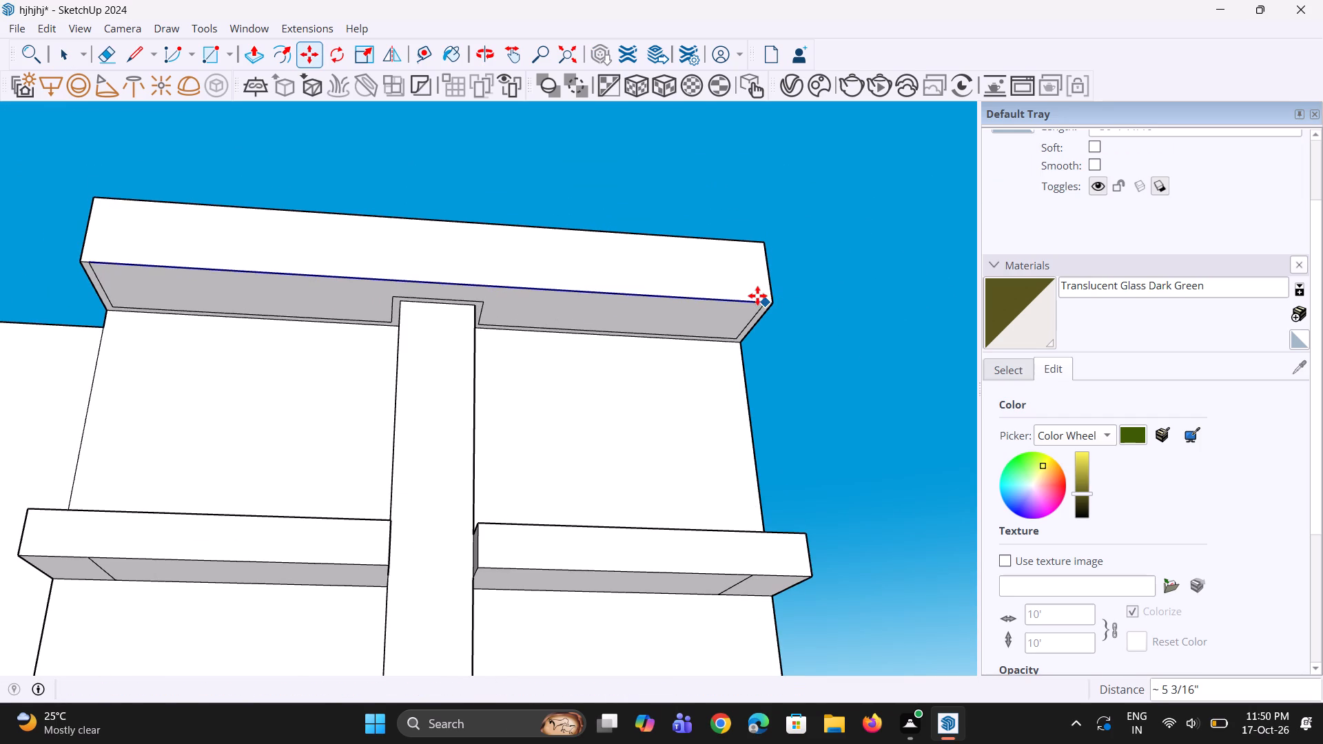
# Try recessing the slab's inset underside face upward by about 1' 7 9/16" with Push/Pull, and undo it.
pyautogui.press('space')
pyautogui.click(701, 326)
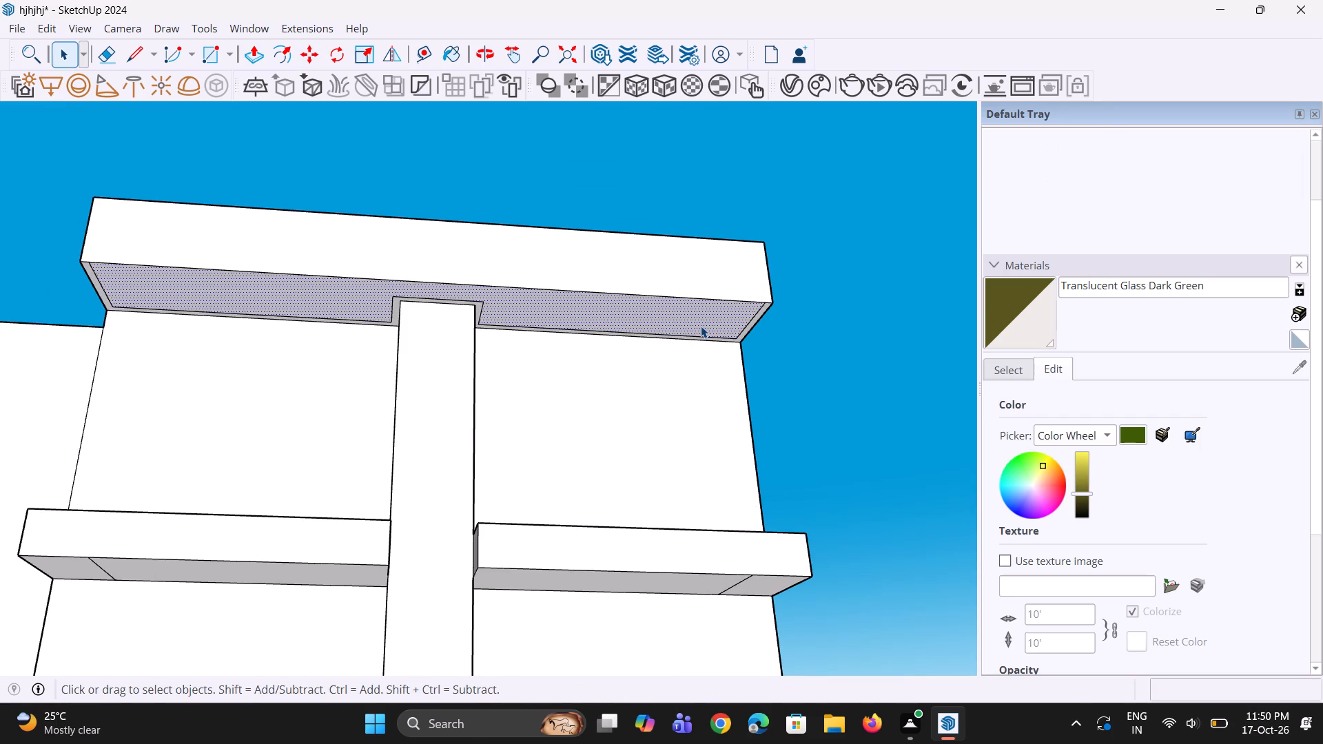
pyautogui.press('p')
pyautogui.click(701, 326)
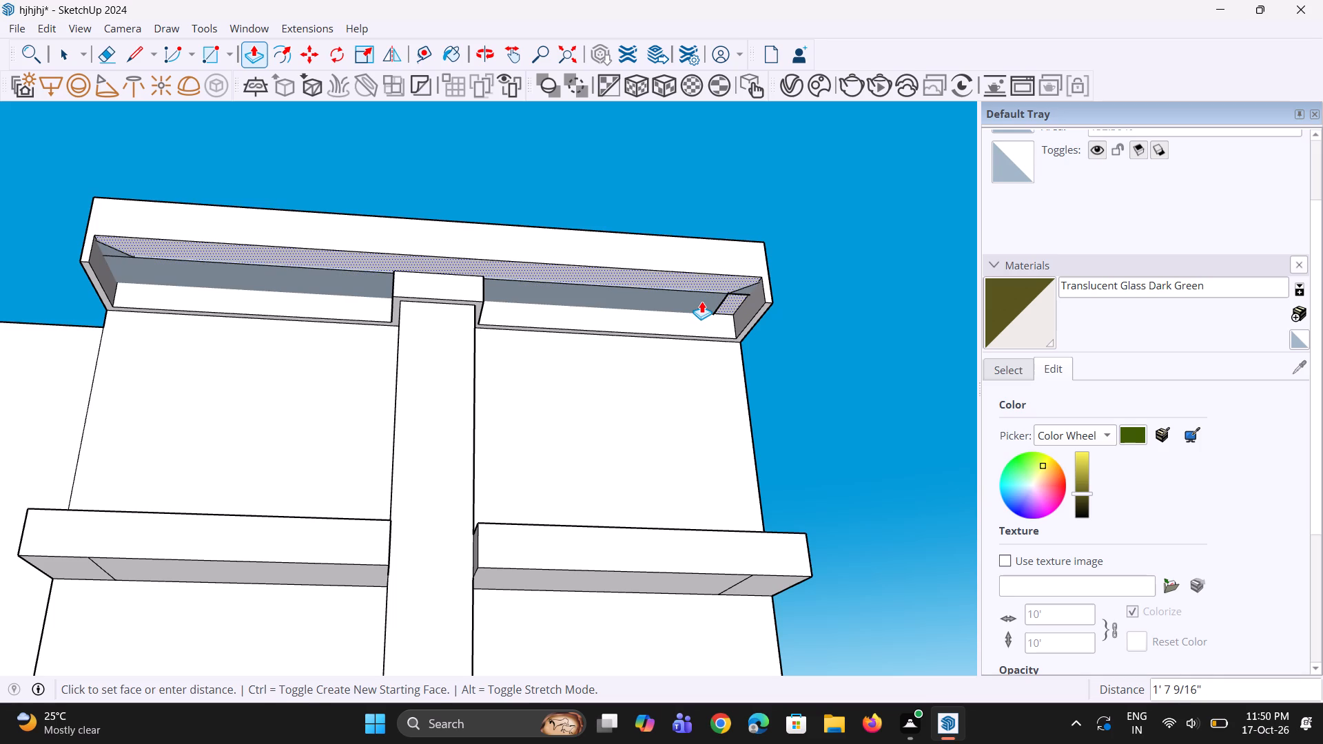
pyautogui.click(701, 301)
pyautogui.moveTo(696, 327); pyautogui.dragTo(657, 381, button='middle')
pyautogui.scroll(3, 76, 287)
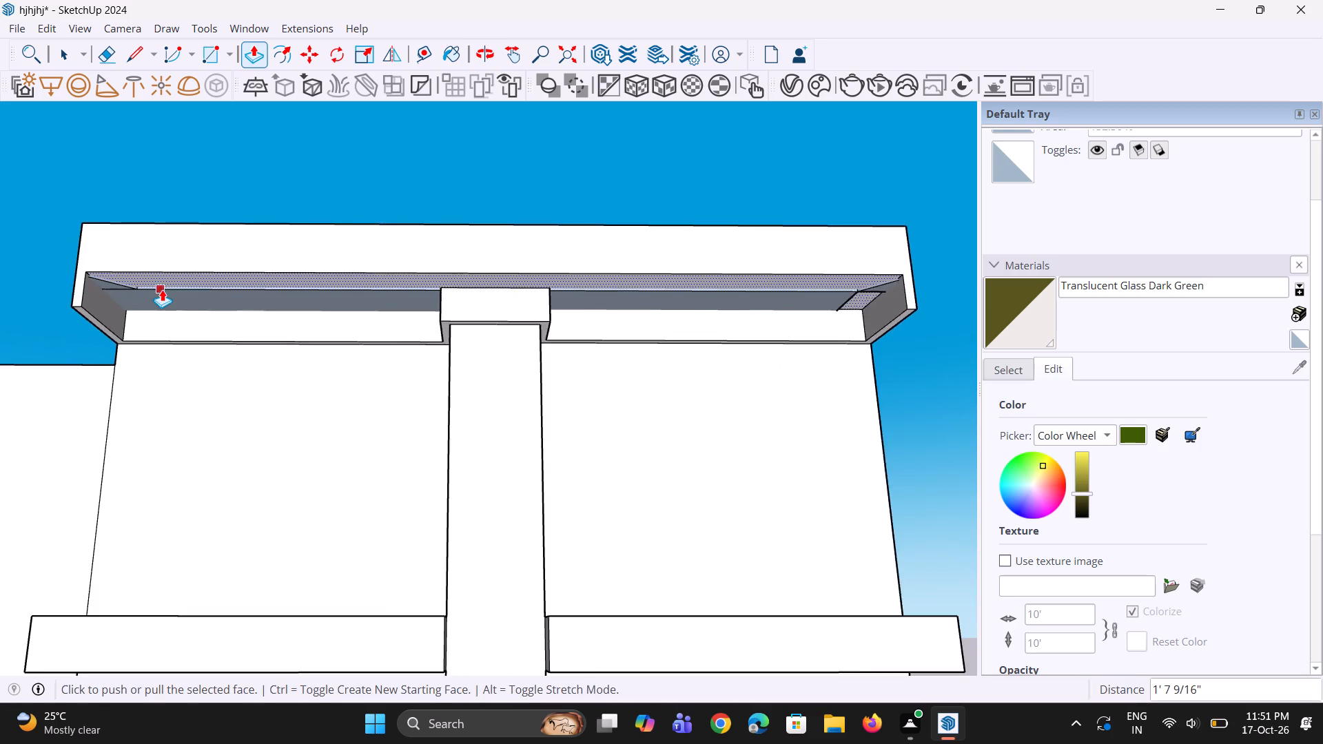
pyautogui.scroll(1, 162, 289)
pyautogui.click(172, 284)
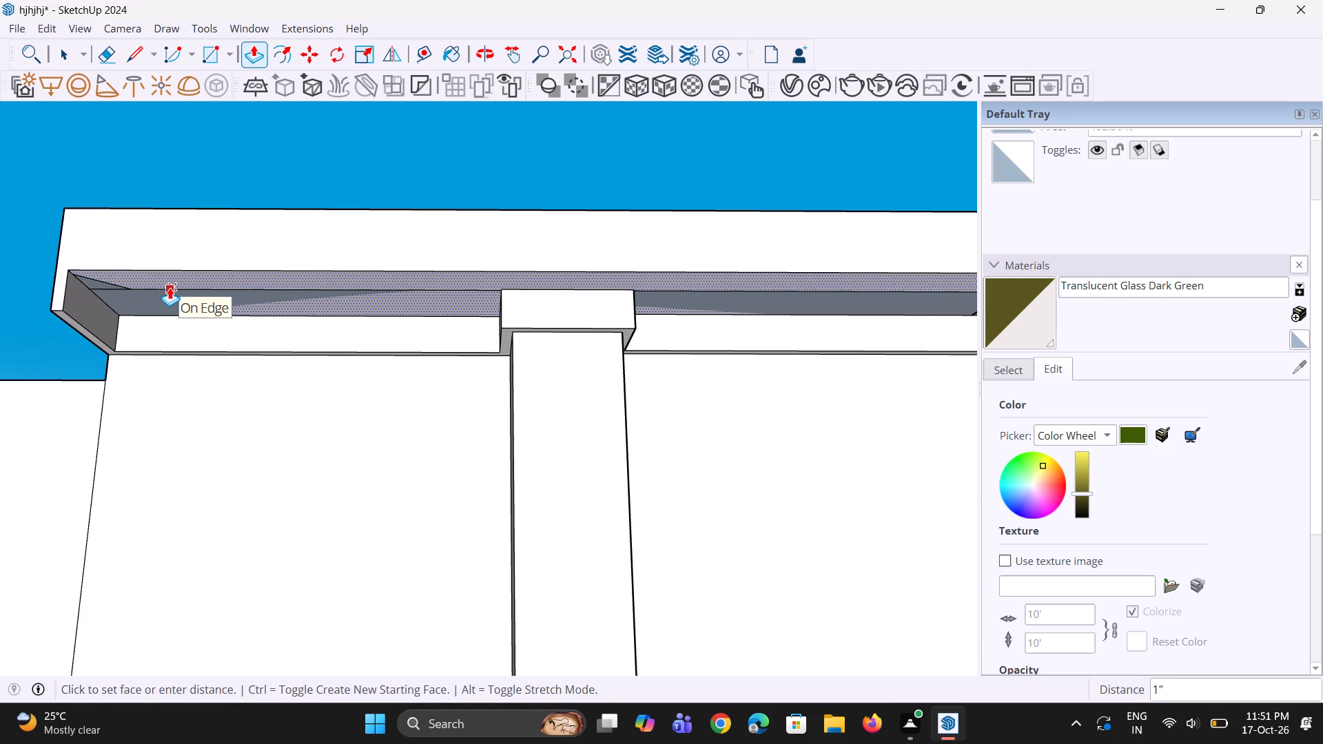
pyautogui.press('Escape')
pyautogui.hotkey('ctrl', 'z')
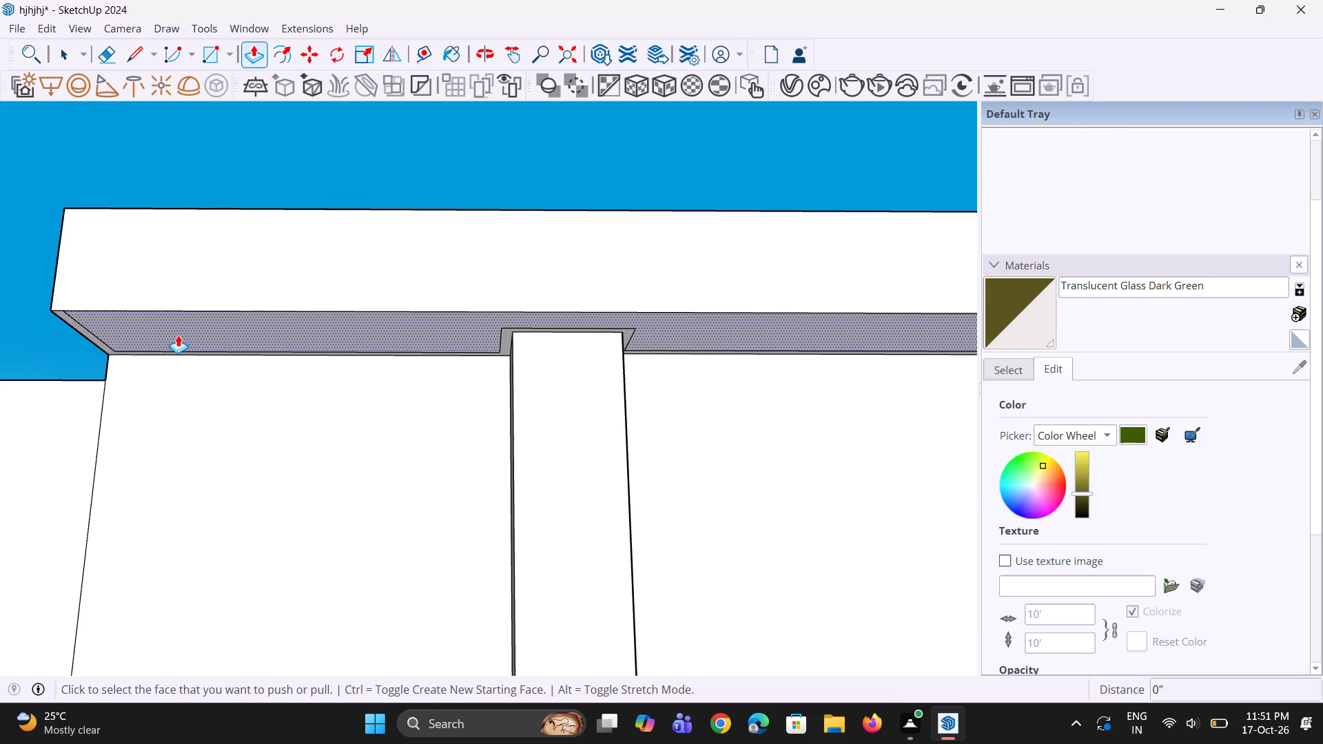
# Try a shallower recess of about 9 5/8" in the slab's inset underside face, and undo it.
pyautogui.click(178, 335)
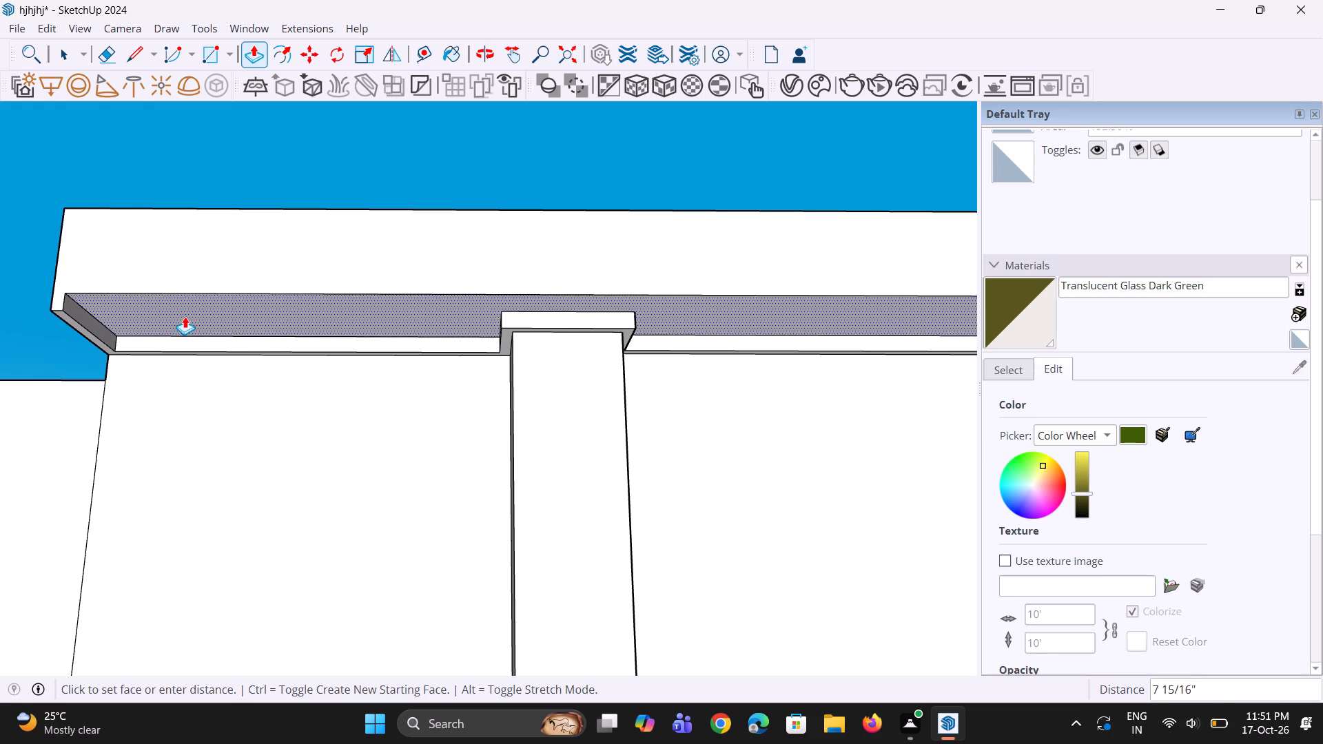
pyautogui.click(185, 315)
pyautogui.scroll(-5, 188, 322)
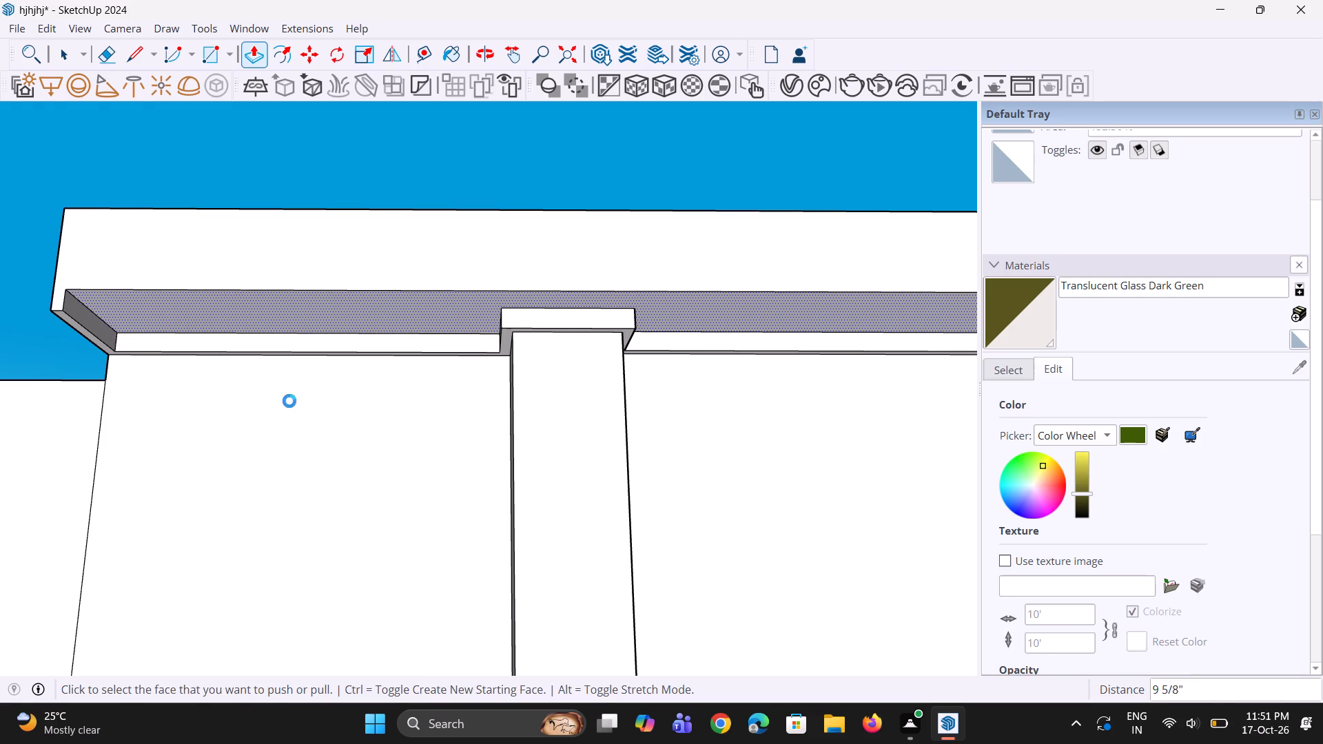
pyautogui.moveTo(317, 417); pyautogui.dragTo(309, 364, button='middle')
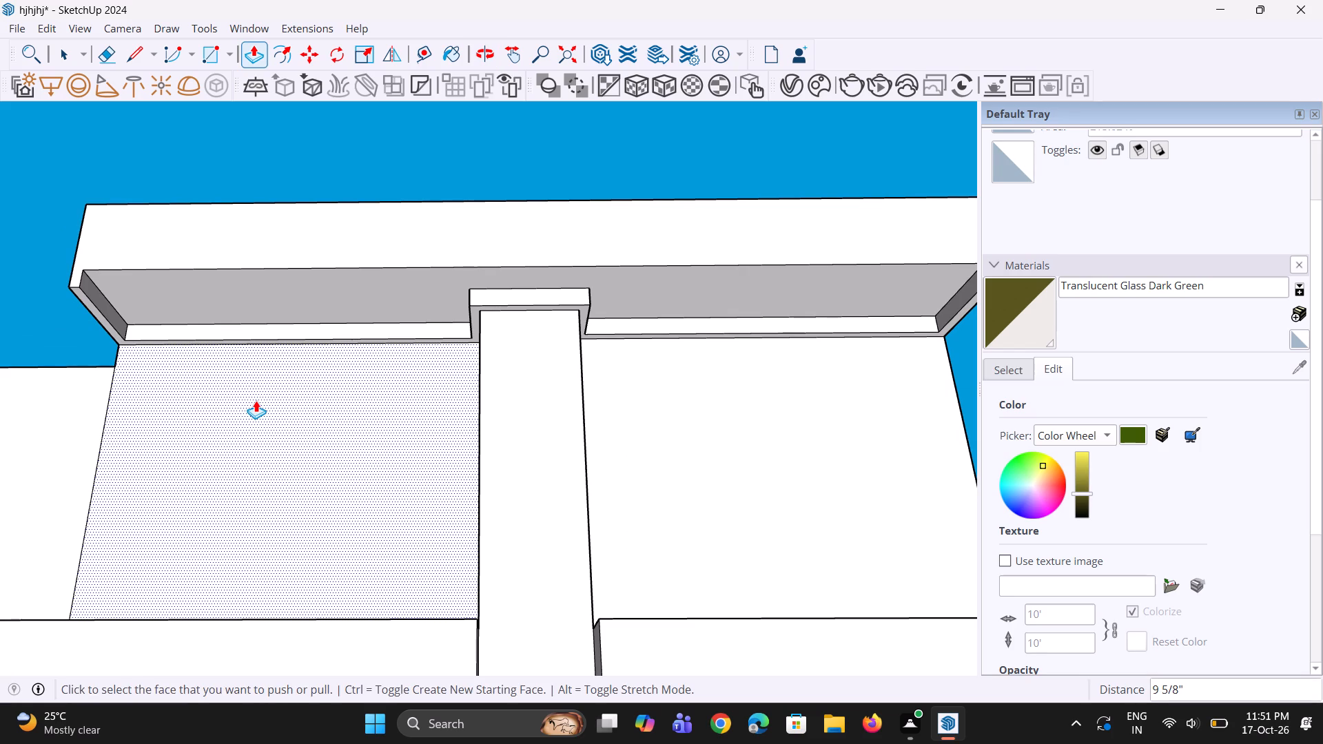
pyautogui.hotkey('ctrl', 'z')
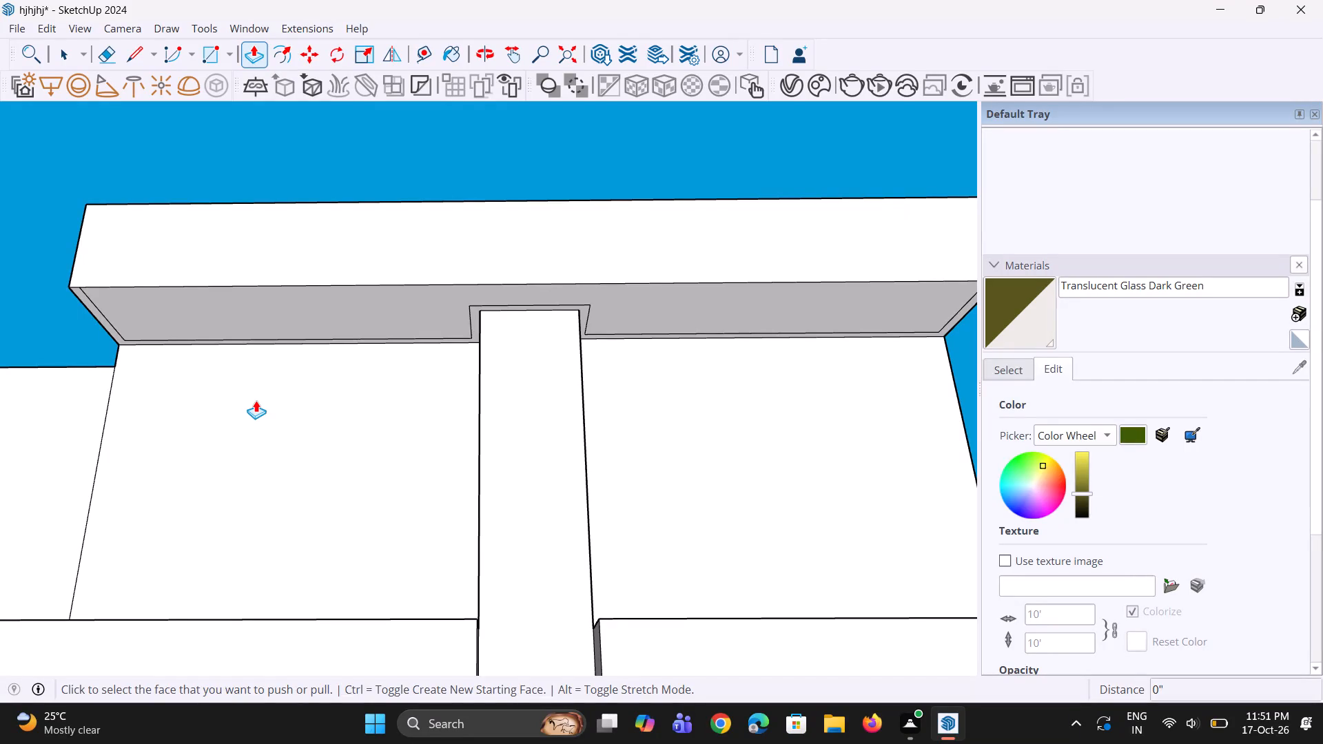
# Examine the top slab's front band, underside and roof parapet from below and above.
pyautogui.scroll(-5, 241, 299)
pyautogui.moveTo(321, 324); pyautogui.dragTo(337, 415, button='middle')
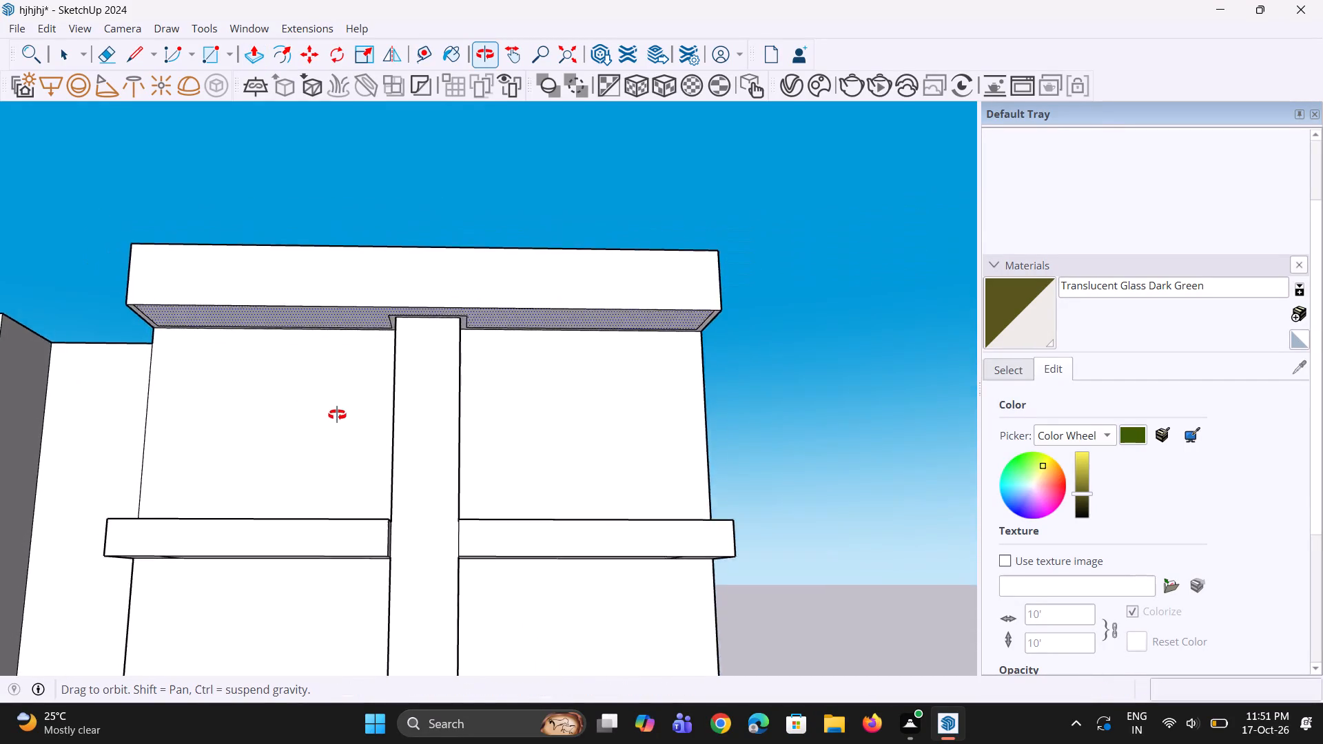
pyautogui.moveTo(337, 415); pyautogui.dragTo(315, 509, button='middle')
pyautogui.scroll(-5, 333, 358)
pyautogui.moveTo(333, 392); pyautogui.dragTo(331, 500, button='middle')
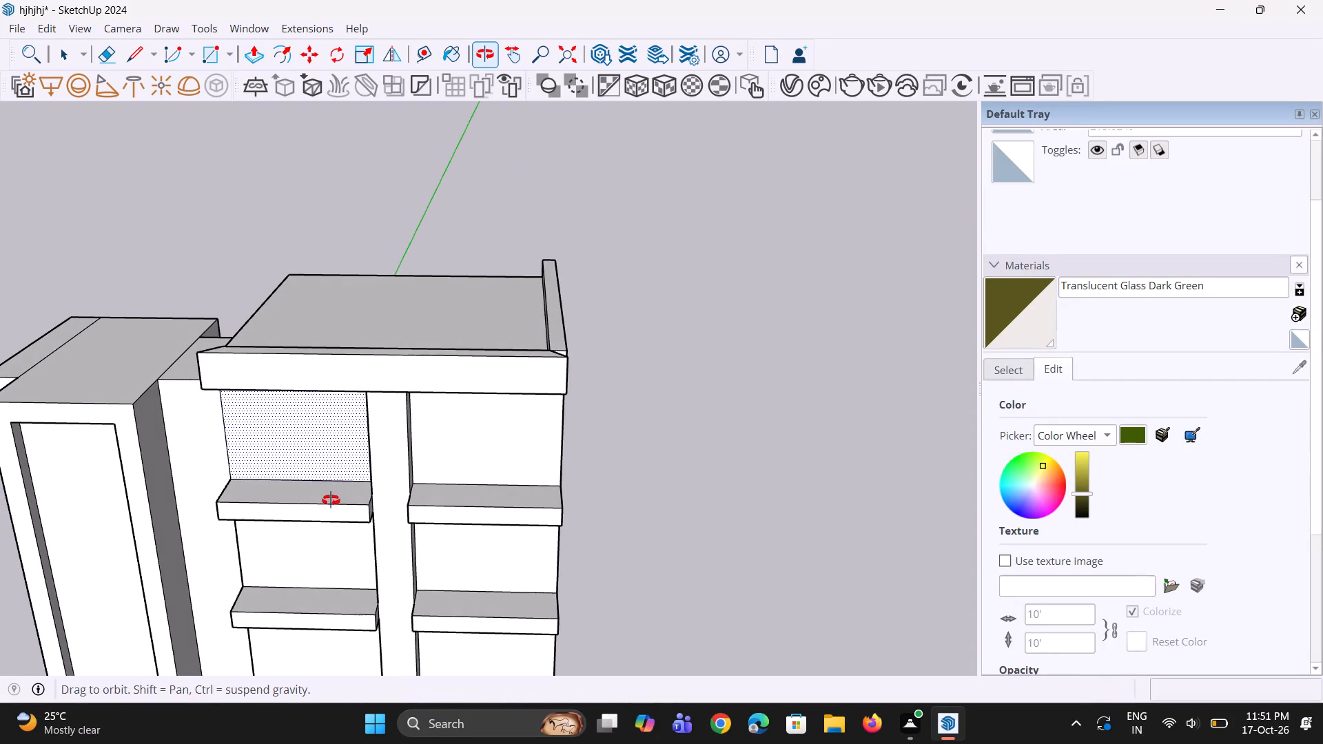
pyautogui.moveTo(331, 500); pyautogui.dragTo(331, 498, button='middle')
pyautogui.scroll(6, 215, 440)
pyautogui.moveTo(260, 413); pyautogui.dragTo(327, 287, button='middle')
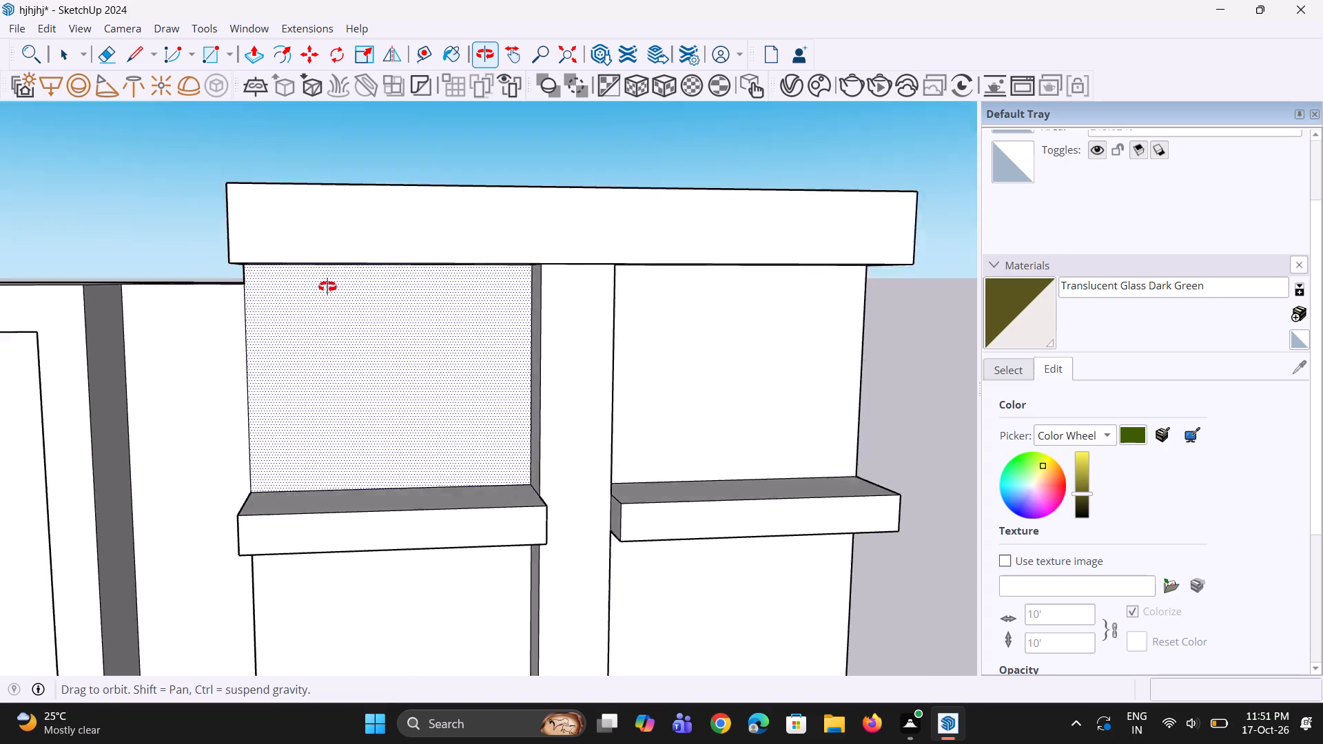
pyautogui.moveTo(327, 287); pyautogui.dragTo(339, 213, button='middle')
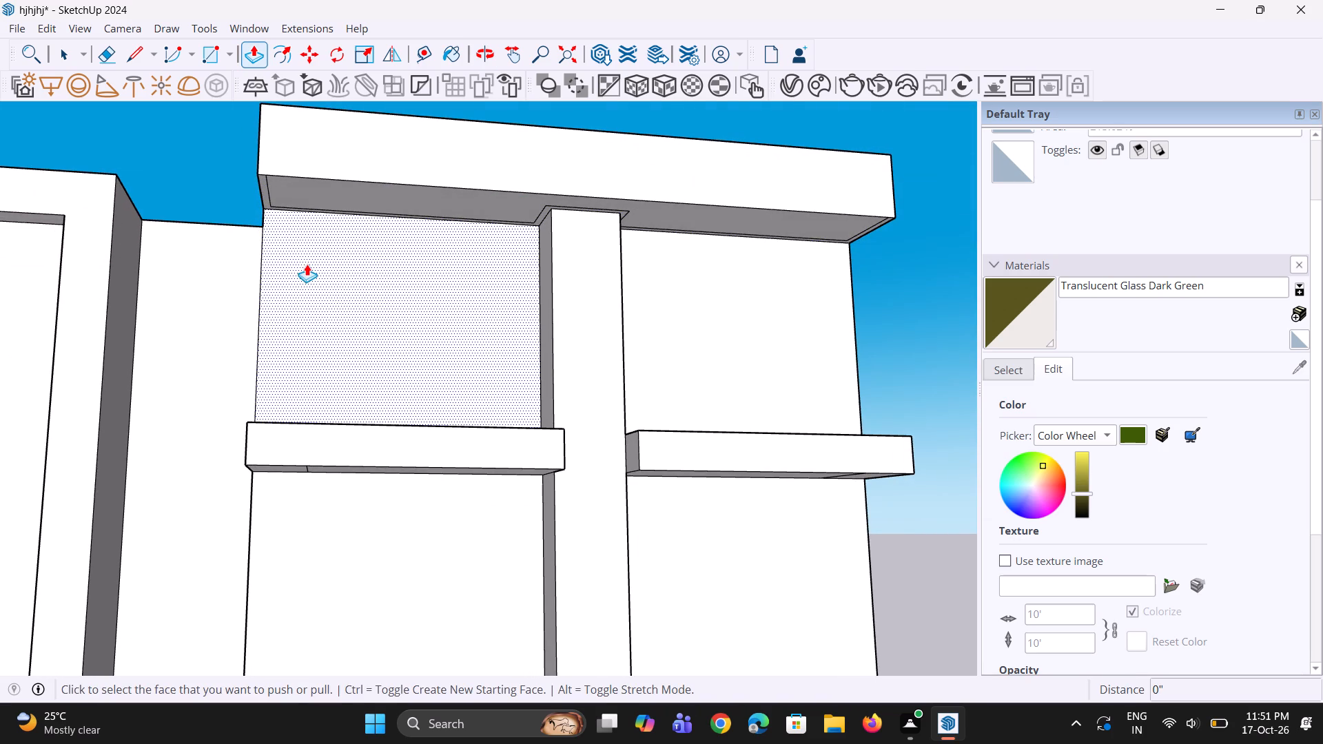
pyautogui.scroll(-3, 271, 303)
pyautogui.moveTo(324, 267); pyautogui.dragTo(270, 374, button='middle')
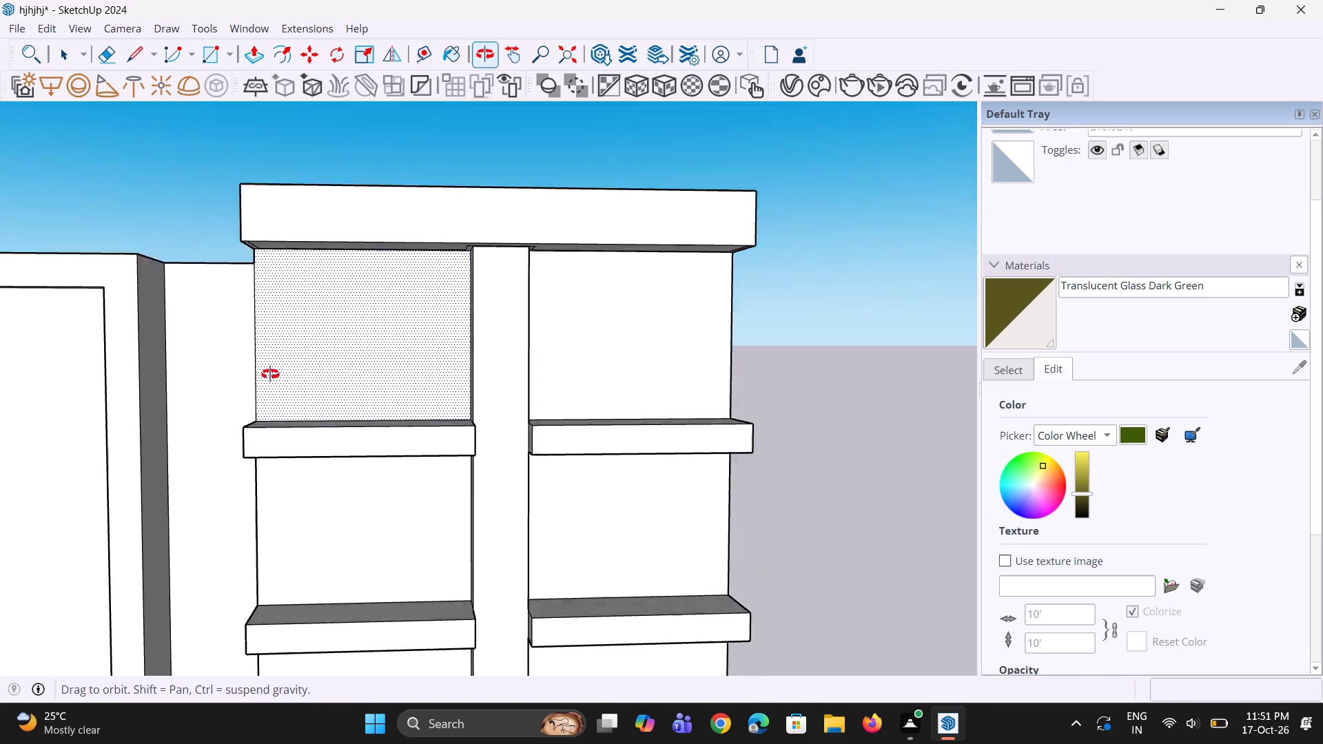
pyautogui.moveTo(270, 374); pyautogui.dragTo(255, 460, button='middle')
# Draw mirrored diagonal lines on the front band from both upper corners inward to the bottom edge, the left one about 4' 10 1/2" long.
pyautogui.scroll(4, 205, 256)
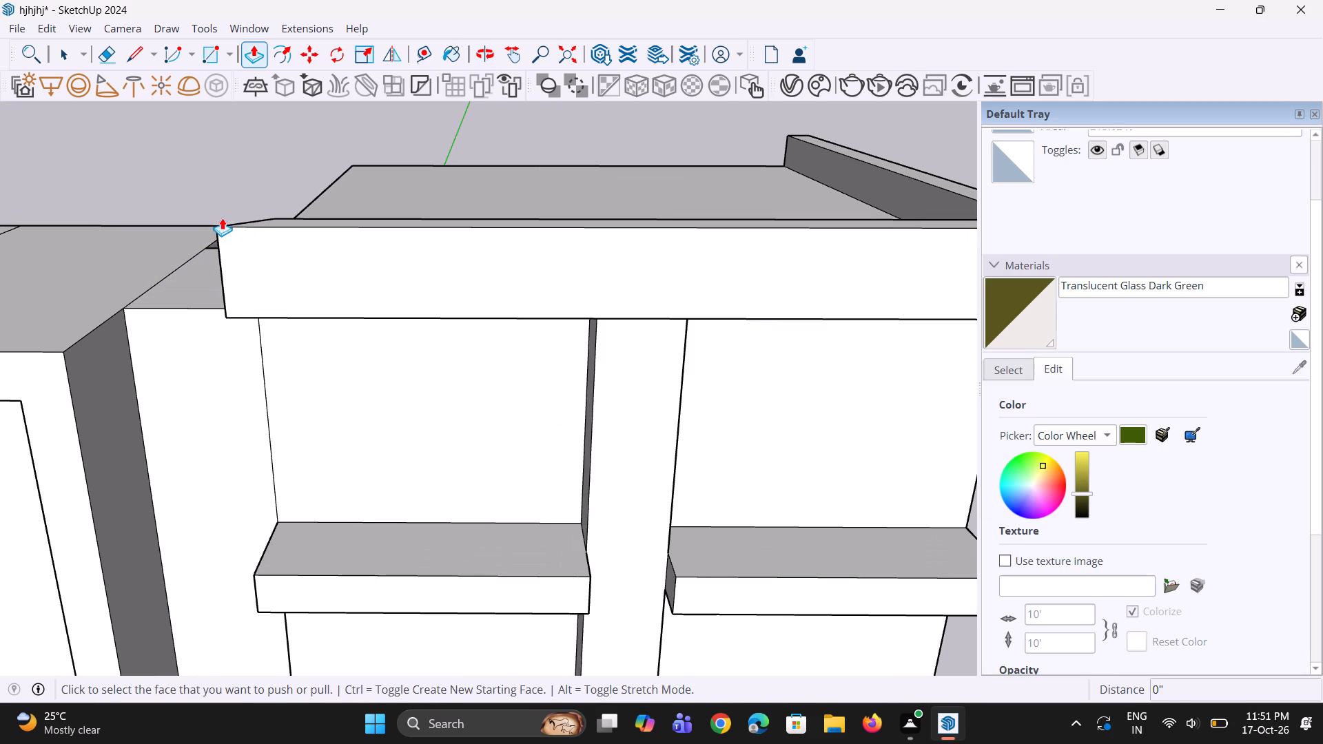
pyautogui.press('l')
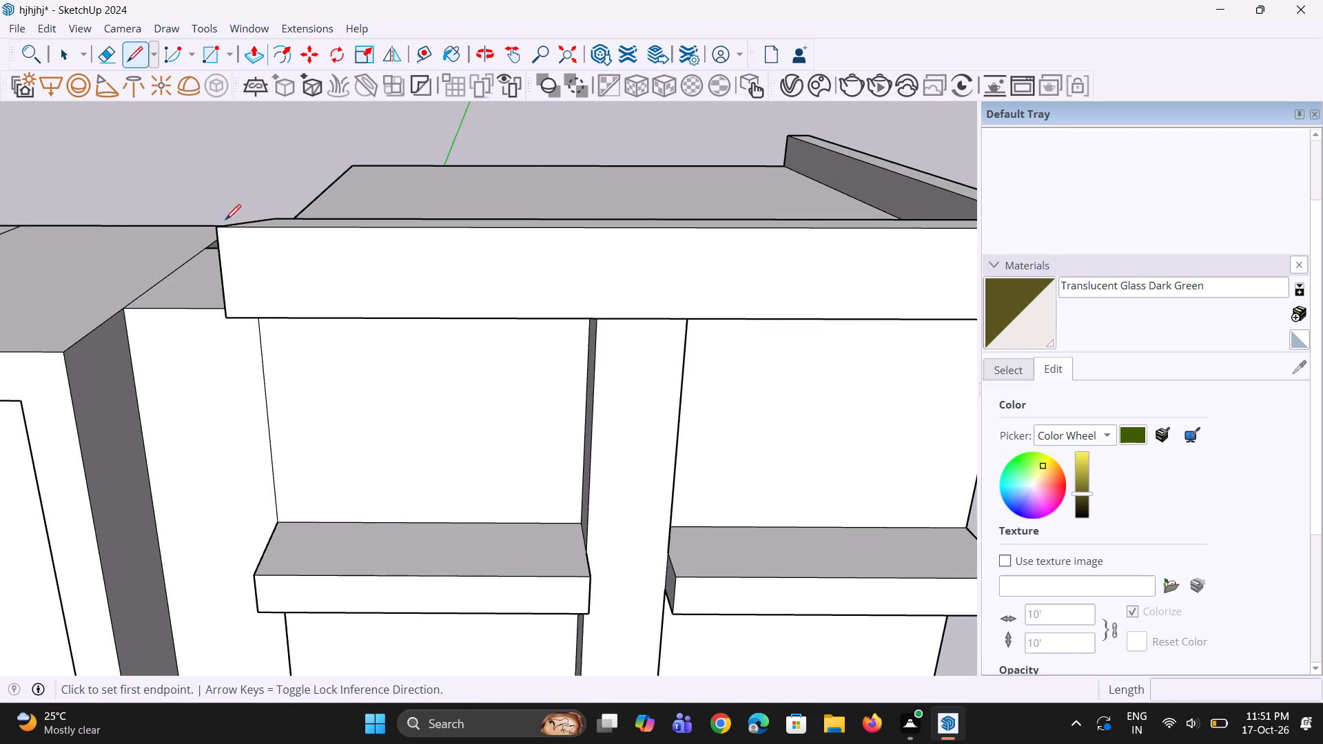
pyautogui.click(216, 230)
pyautogui.click(291, 319)
pyautogui.scroll(-5, 256, 335)
pyautogui.scroll(1, 735, 290)
pyautogui.click(751, 271)
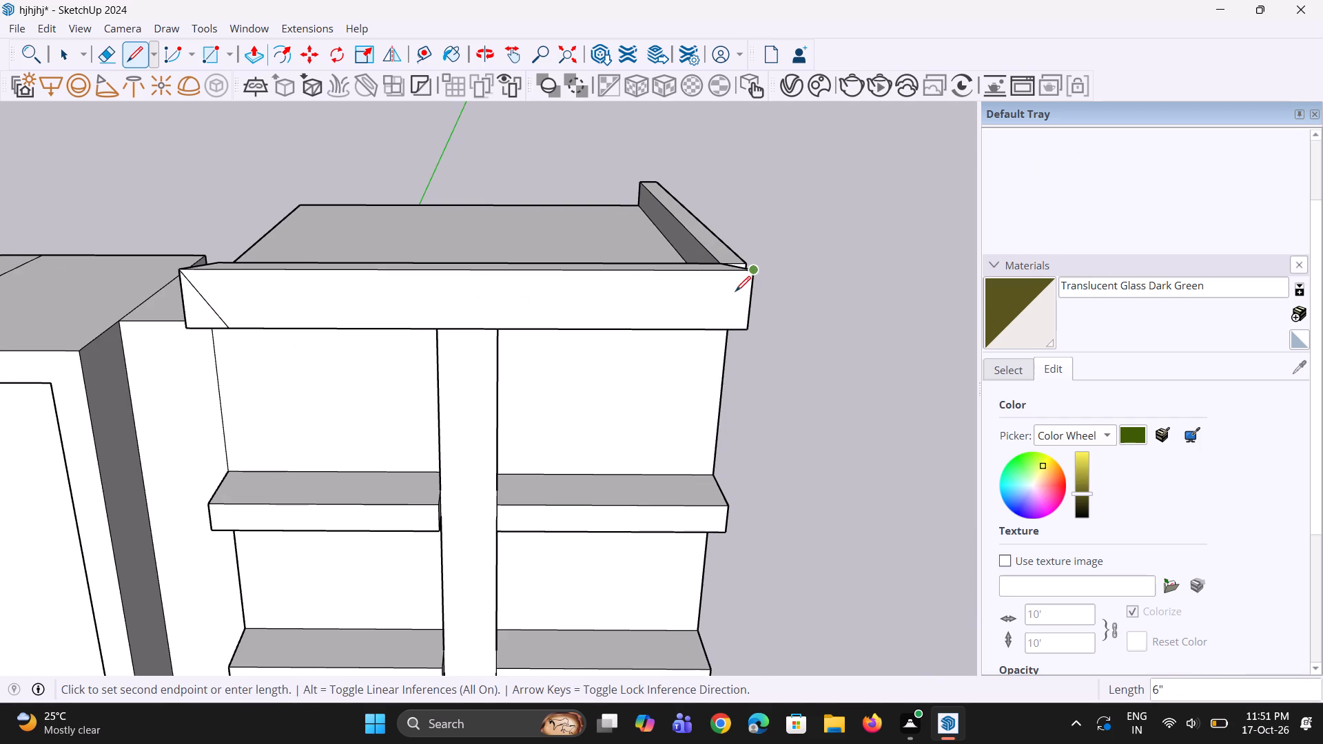
pyautogui.click(707, 333)
# Push the triangular face at the front band's right corner back by about 1' 10 1/4".
pyautogui.moveTo(729, 322); pyautogui.dragTo(635, 371, button='middle')
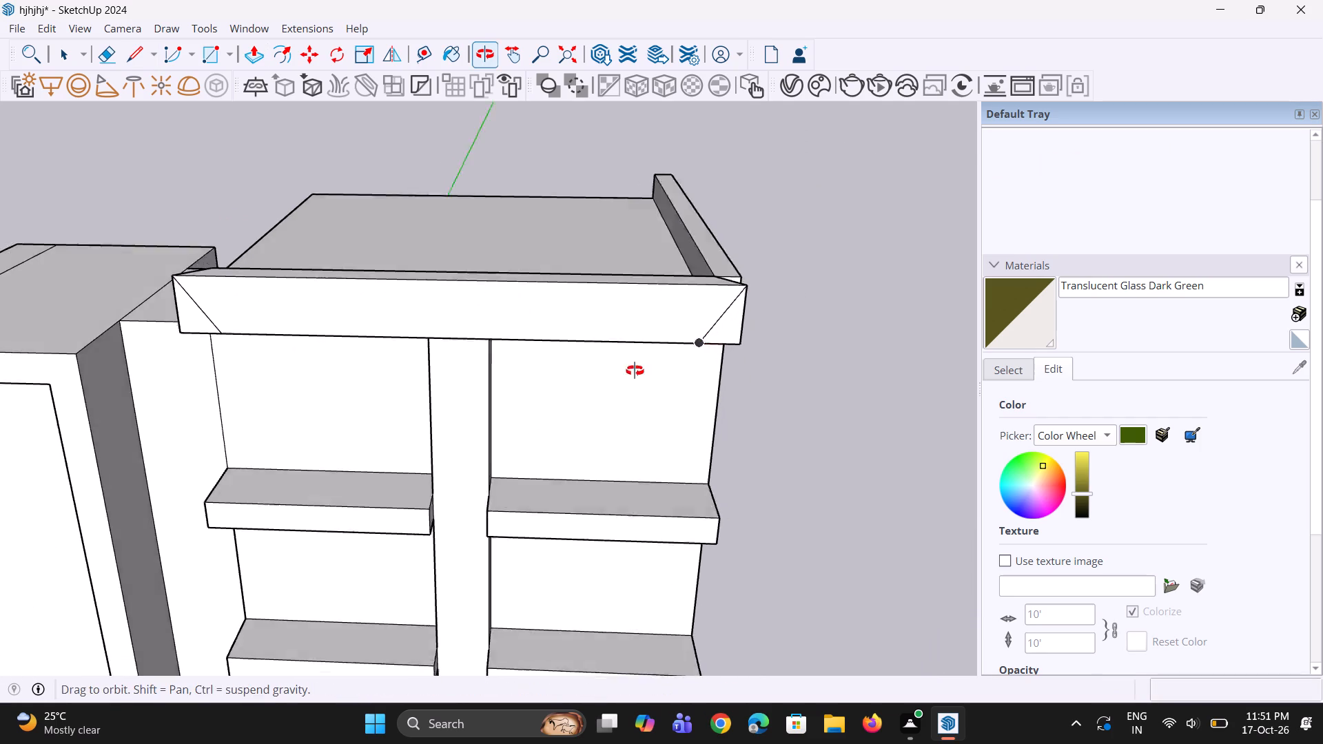
pyautogui.moveTo(635, 371); pyautogui.dragTo(556, 394, button='middle')
pyautogui.scroll(4, 595, 436)
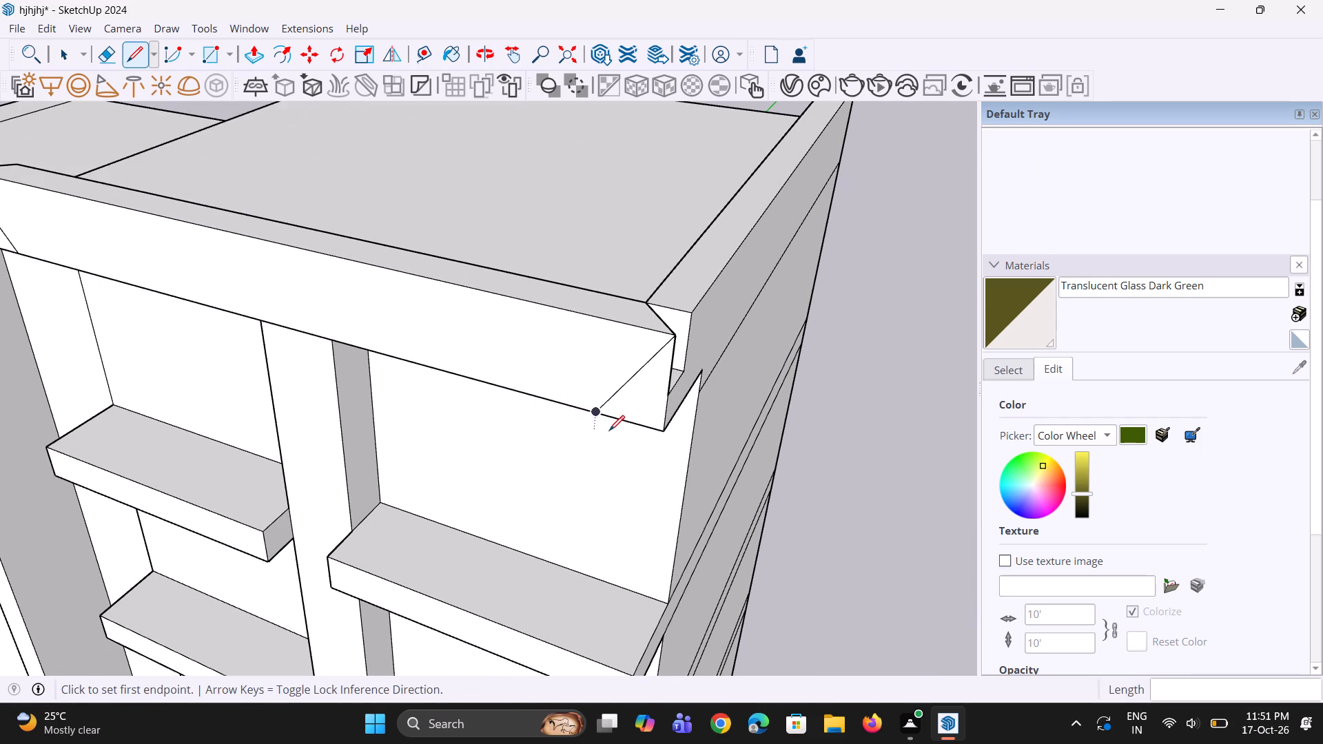
pyautogui.press('p')
pyautogui.click(642, 396)
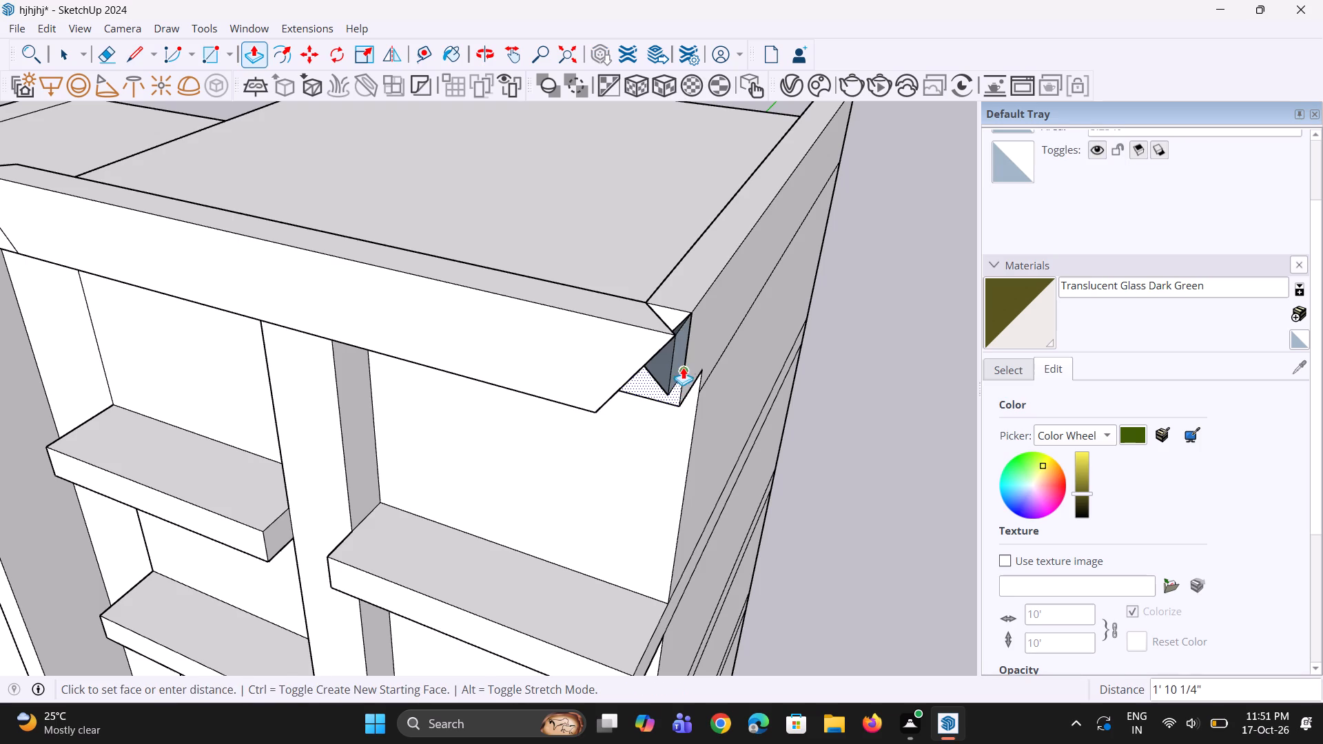
pyautogui.click(690, 352)
# Repeat the last push distance on the triangular face at the front band's left corner.
pyautogui.moveTo(646, 402); pyautogui.dragTo(735, 285, button='middle')
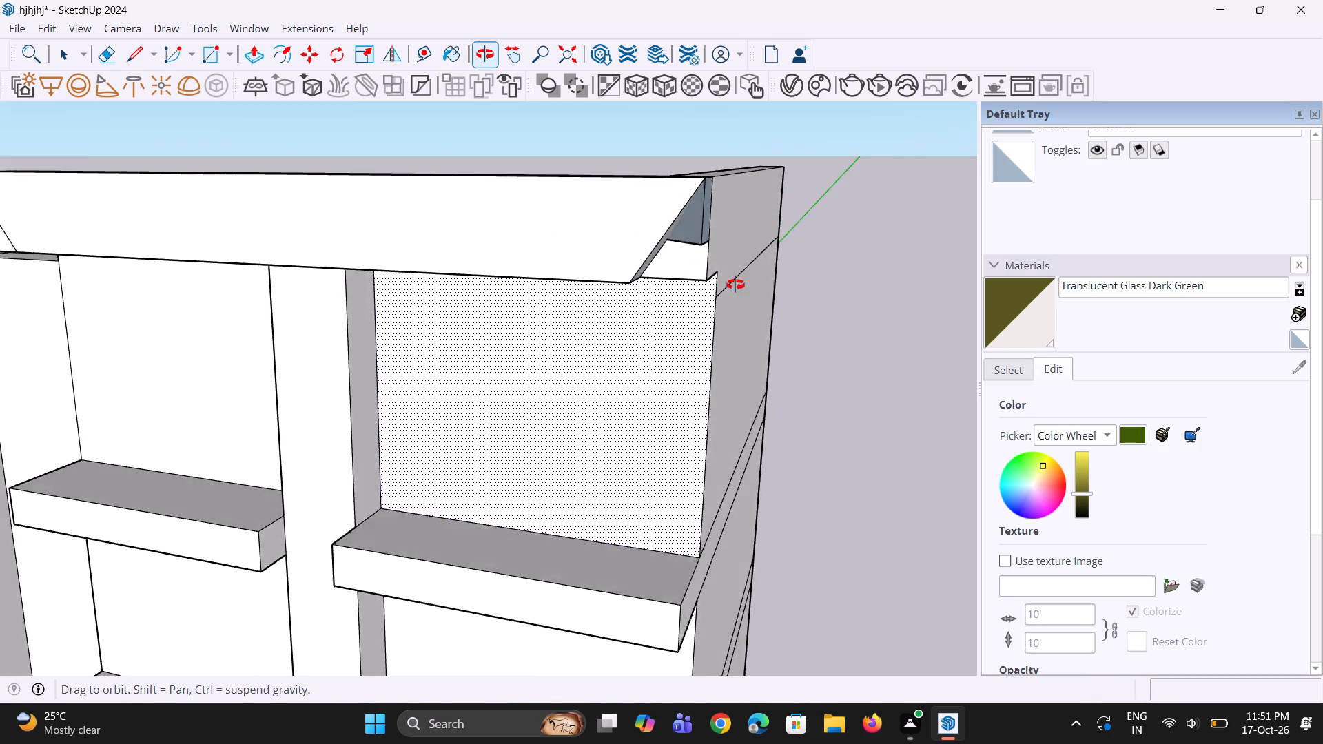
pyautogui.moveTo(735, 285); pyautogui.dragTo(761, 285, button='middle')
pyautogui.scroll(-10, 718, 330)
pyautogui.moveTo(540, 335); pyautogui.dragTo(595, 294, button='middle')
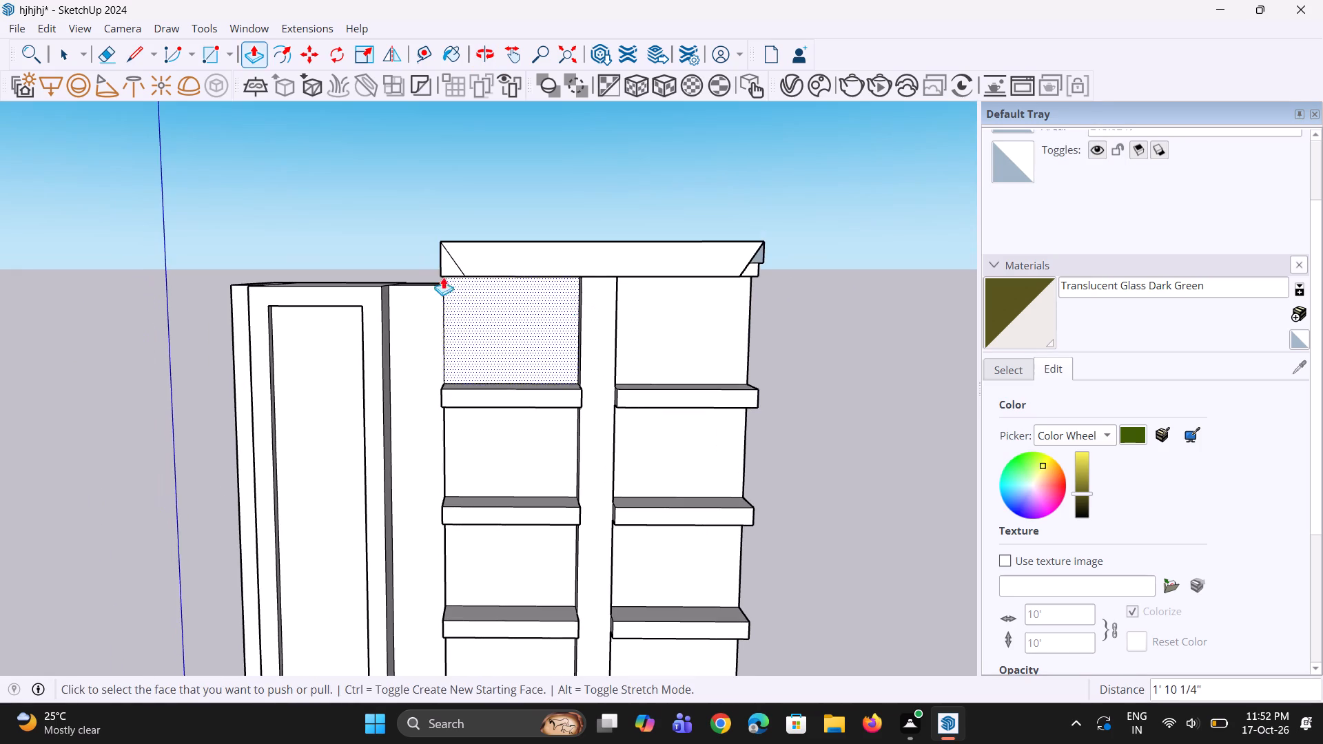
pyautogui.doubleClick(443, 270)
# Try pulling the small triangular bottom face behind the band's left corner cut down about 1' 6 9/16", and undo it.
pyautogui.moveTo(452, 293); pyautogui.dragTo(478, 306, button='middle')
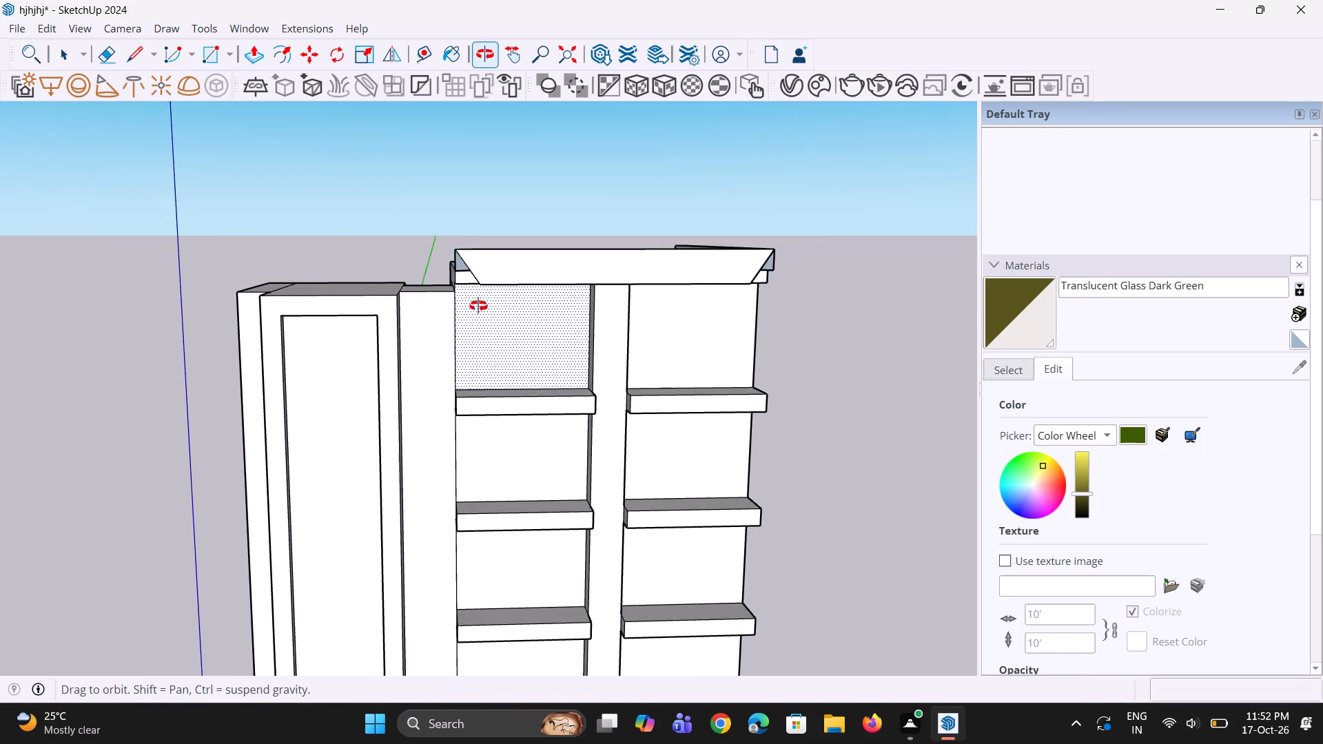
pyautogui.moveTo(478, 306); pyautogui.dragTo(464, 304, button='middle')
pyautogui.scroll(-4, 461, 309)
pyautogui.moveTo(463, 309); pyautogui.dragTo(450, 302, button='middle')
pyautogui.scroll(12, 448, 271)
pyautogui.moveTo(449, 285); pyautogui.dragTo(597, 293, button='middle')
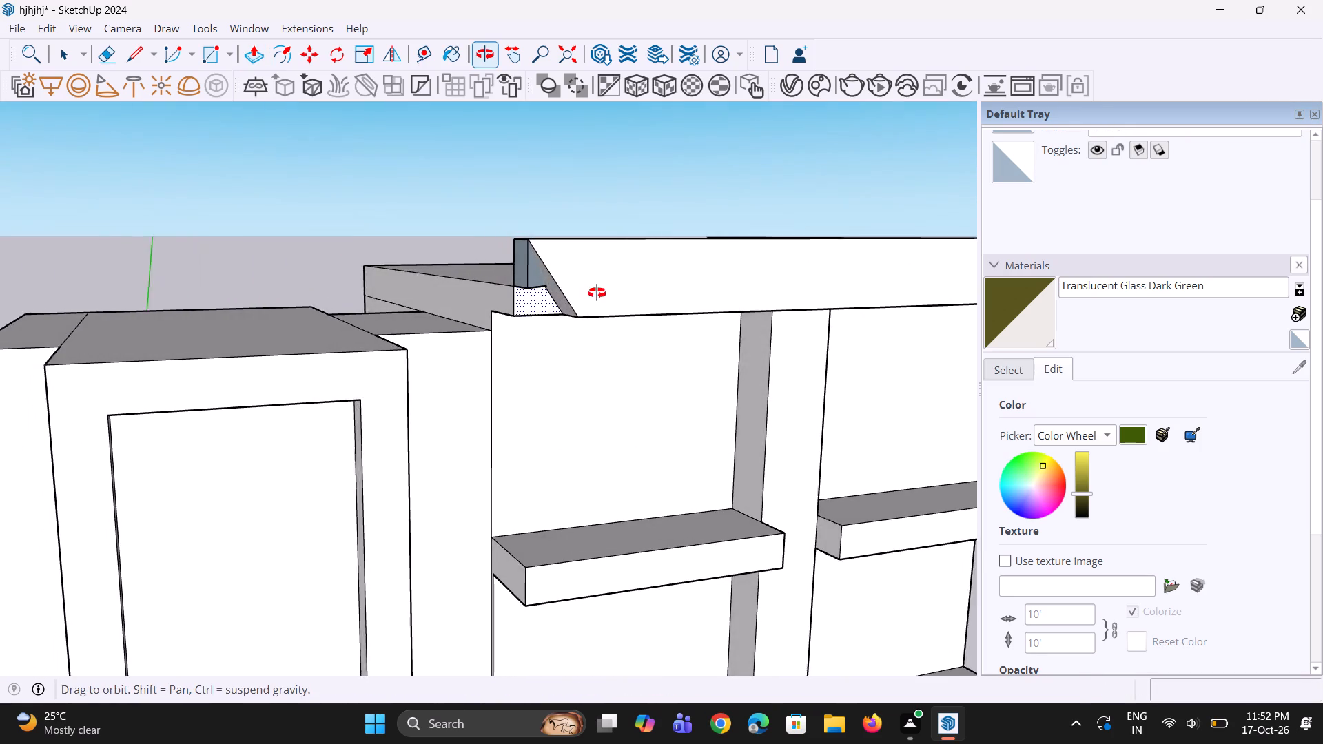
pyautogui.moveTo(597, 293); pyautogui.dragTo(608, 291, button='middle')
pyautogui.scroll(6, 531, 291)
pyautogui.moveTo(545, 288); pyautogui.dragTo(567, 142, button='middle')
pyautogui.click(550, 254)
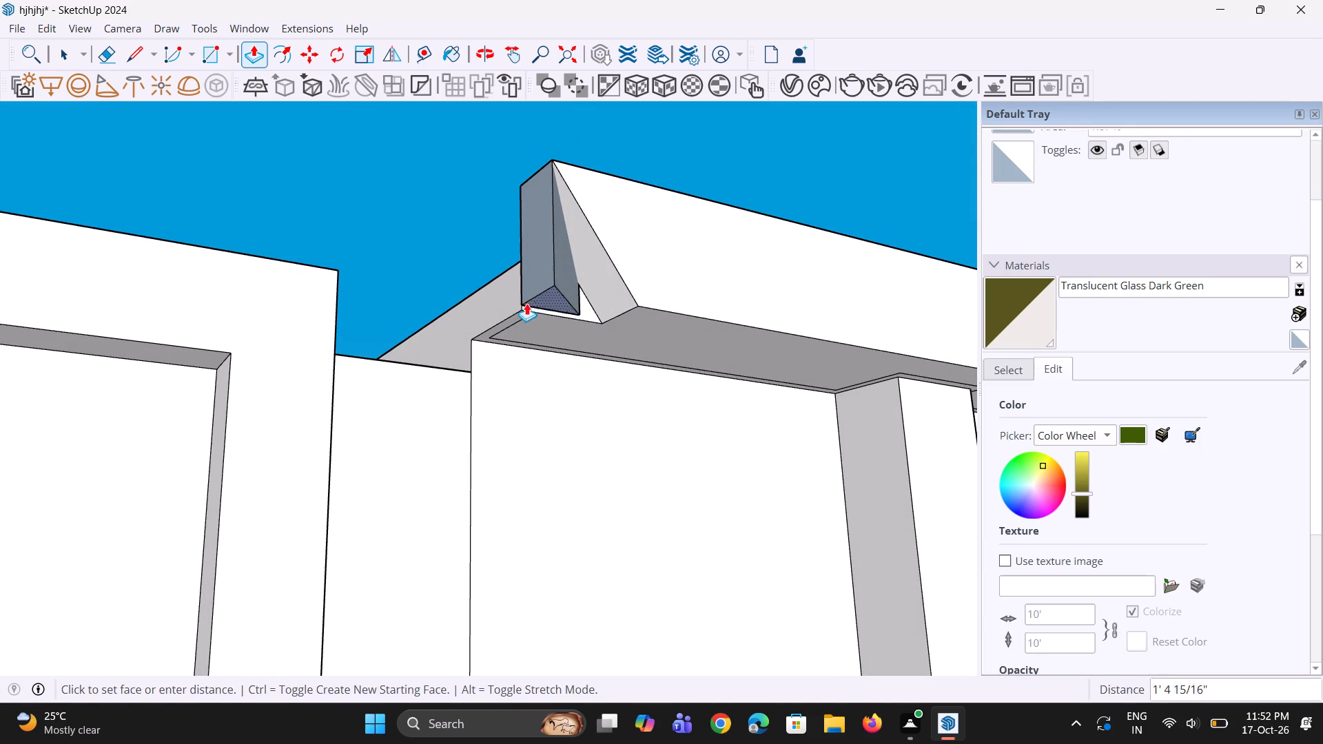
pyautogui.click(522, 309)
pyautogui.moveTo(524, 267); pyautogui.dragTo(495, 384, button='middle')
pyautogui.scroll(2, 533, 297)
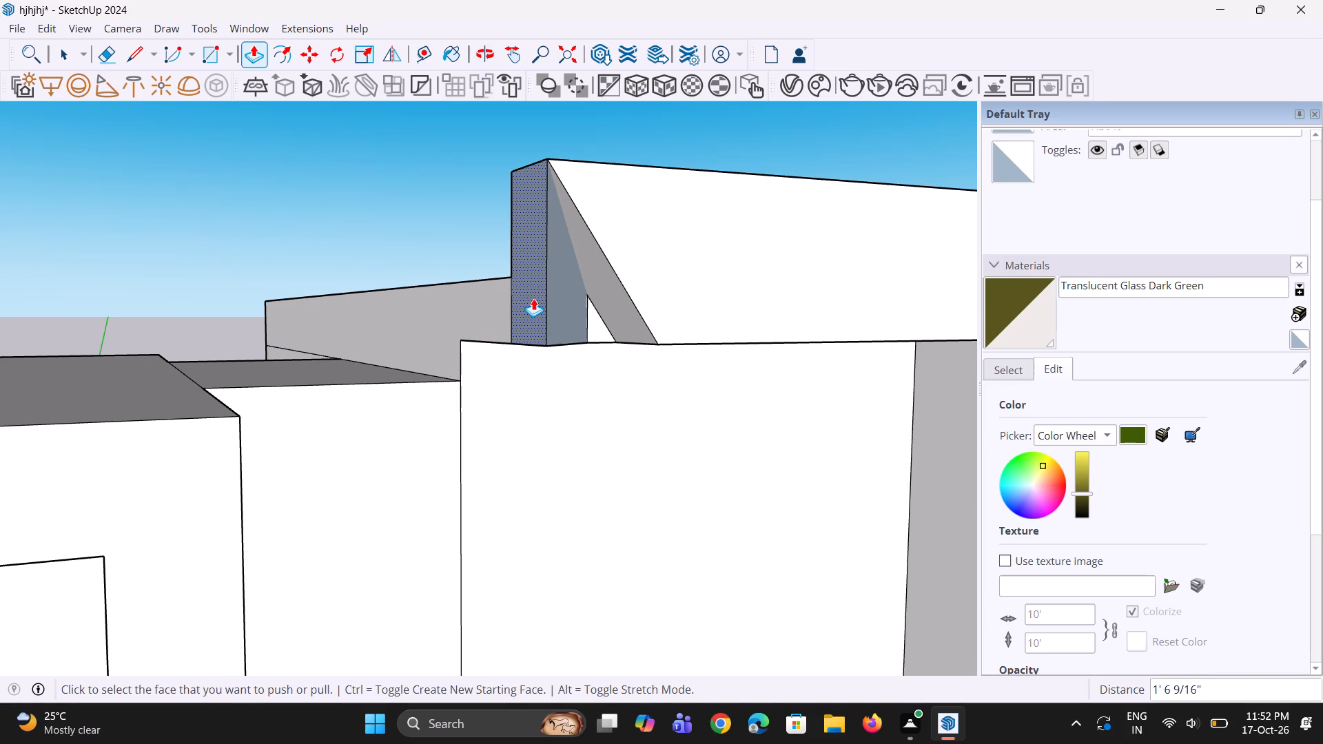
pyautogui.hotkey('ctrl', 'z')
# Pull the small triangular bottom face behind the left corner cut down about 1' 6 9/16" as a new volume, keeping its starting face.
pyautogui.scroll(2, 536, 306)
pyautogui.moveTo(538, 284); pyautogui.dragTo(554, 196, button='middle')
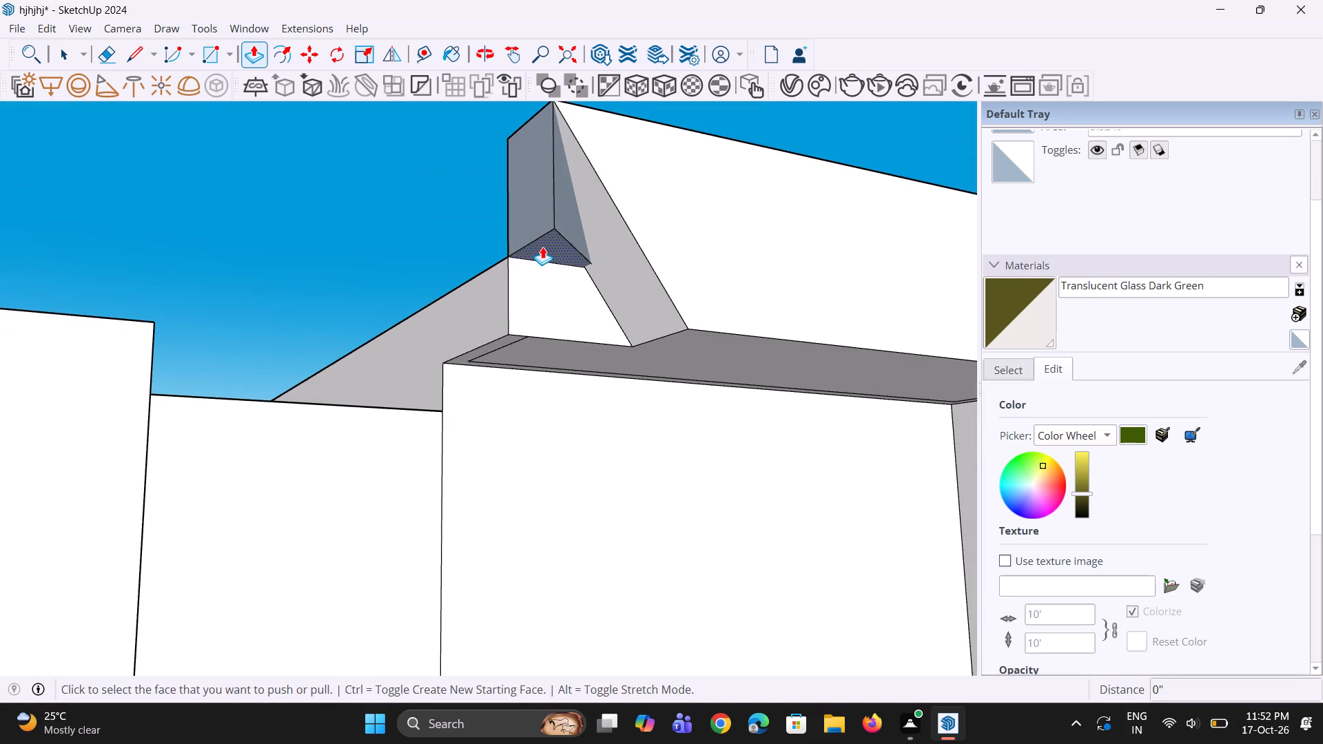
pyautogui.click(542, 248)
pyautogui.click(502, 333)
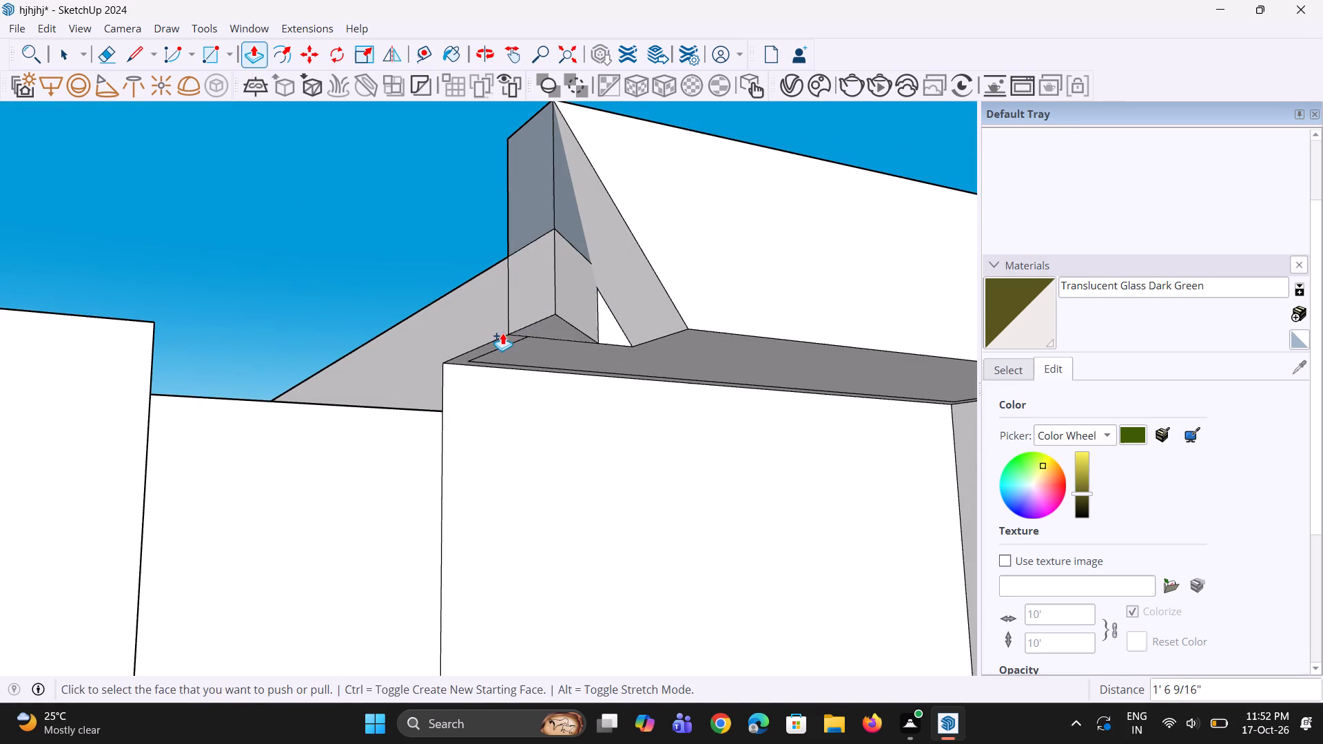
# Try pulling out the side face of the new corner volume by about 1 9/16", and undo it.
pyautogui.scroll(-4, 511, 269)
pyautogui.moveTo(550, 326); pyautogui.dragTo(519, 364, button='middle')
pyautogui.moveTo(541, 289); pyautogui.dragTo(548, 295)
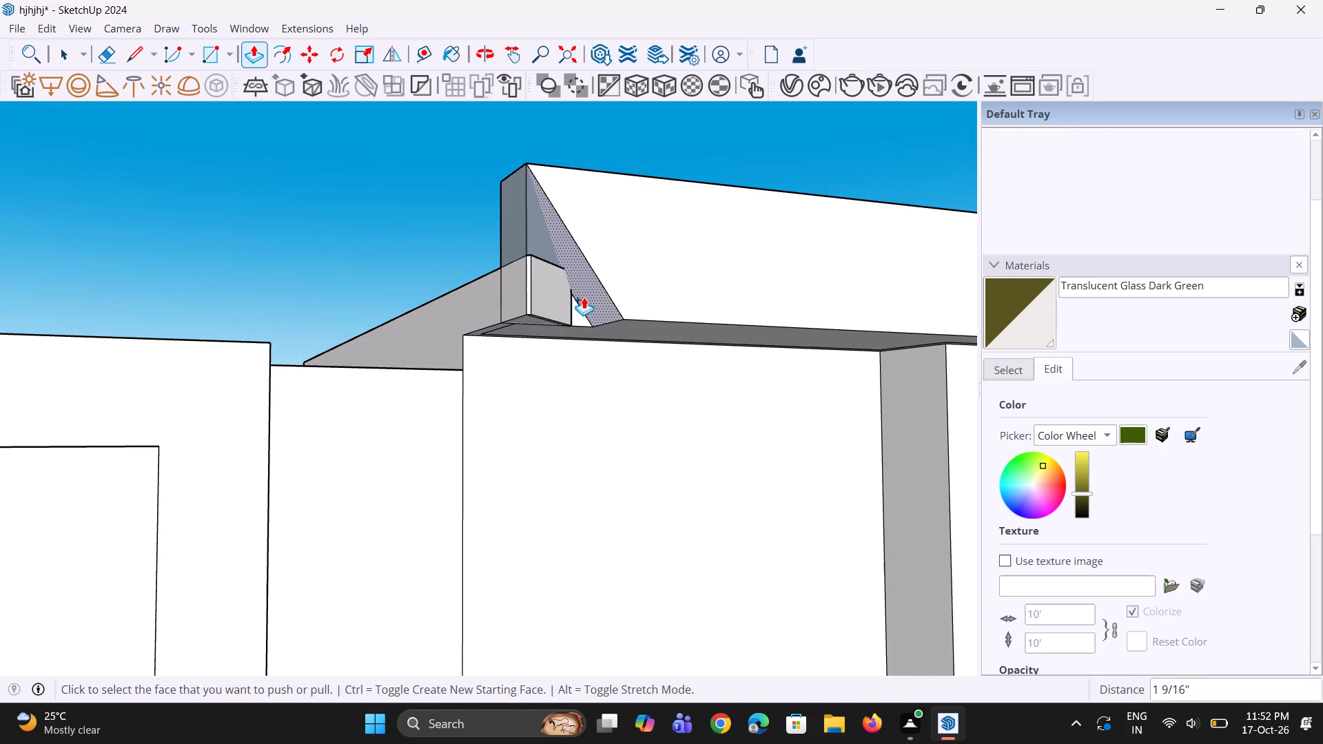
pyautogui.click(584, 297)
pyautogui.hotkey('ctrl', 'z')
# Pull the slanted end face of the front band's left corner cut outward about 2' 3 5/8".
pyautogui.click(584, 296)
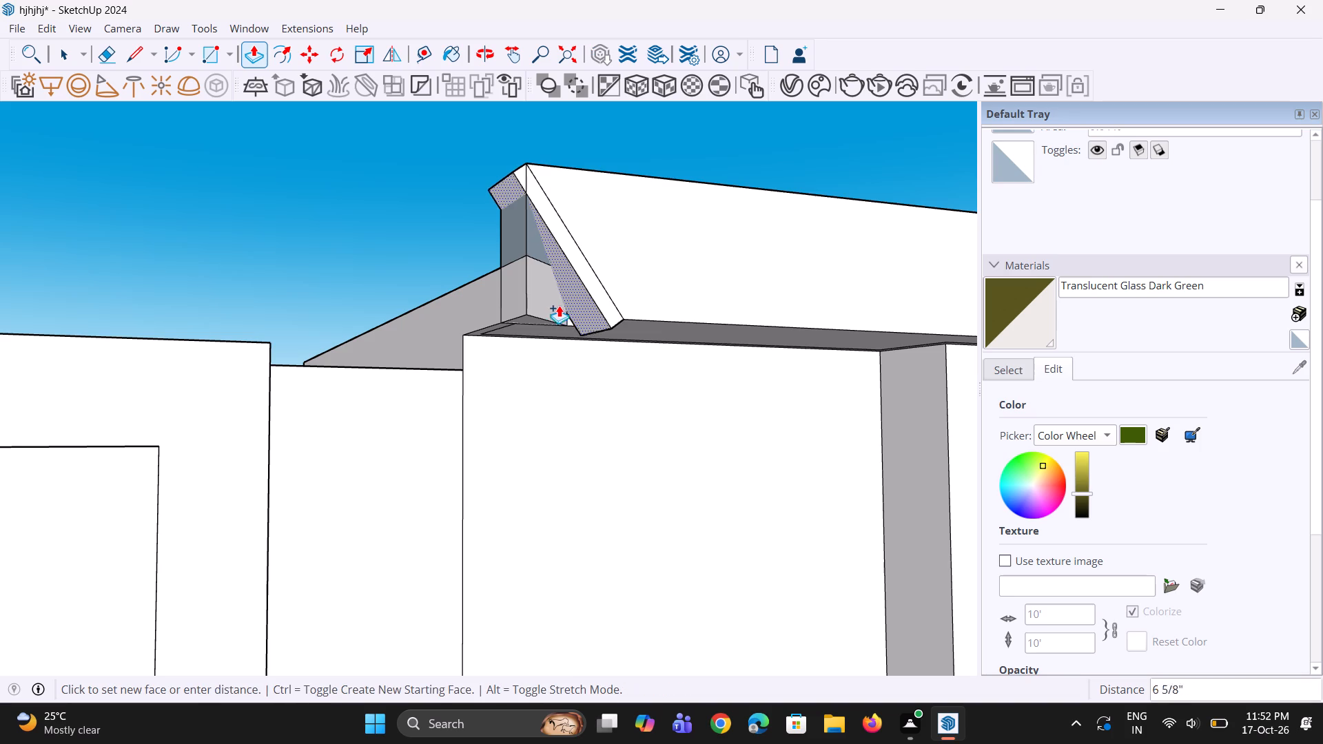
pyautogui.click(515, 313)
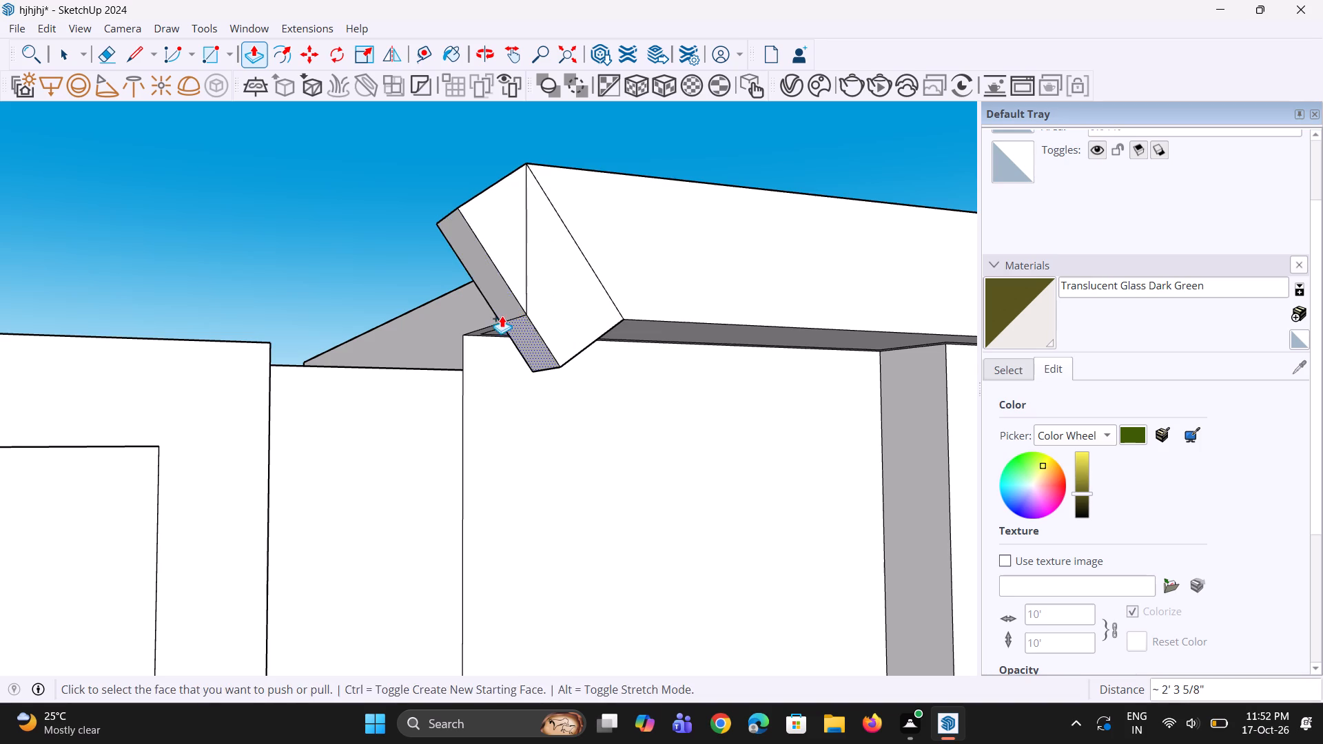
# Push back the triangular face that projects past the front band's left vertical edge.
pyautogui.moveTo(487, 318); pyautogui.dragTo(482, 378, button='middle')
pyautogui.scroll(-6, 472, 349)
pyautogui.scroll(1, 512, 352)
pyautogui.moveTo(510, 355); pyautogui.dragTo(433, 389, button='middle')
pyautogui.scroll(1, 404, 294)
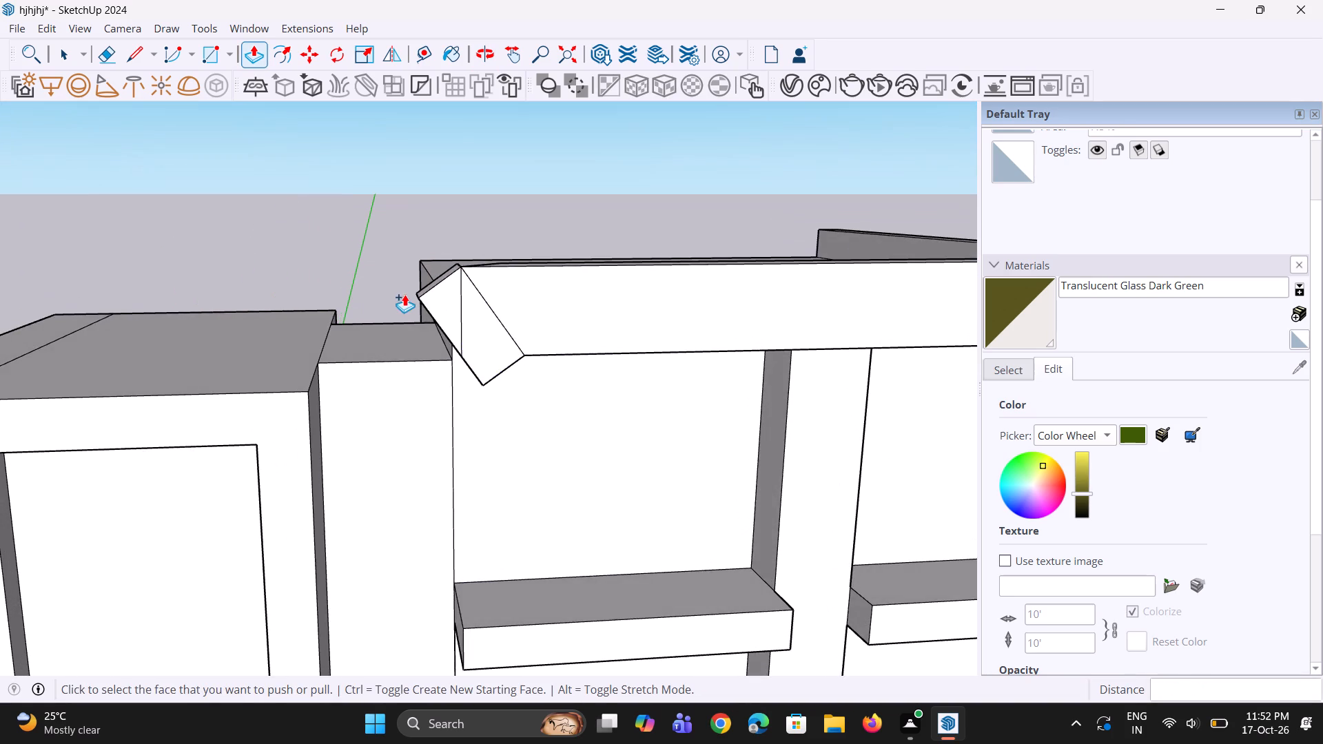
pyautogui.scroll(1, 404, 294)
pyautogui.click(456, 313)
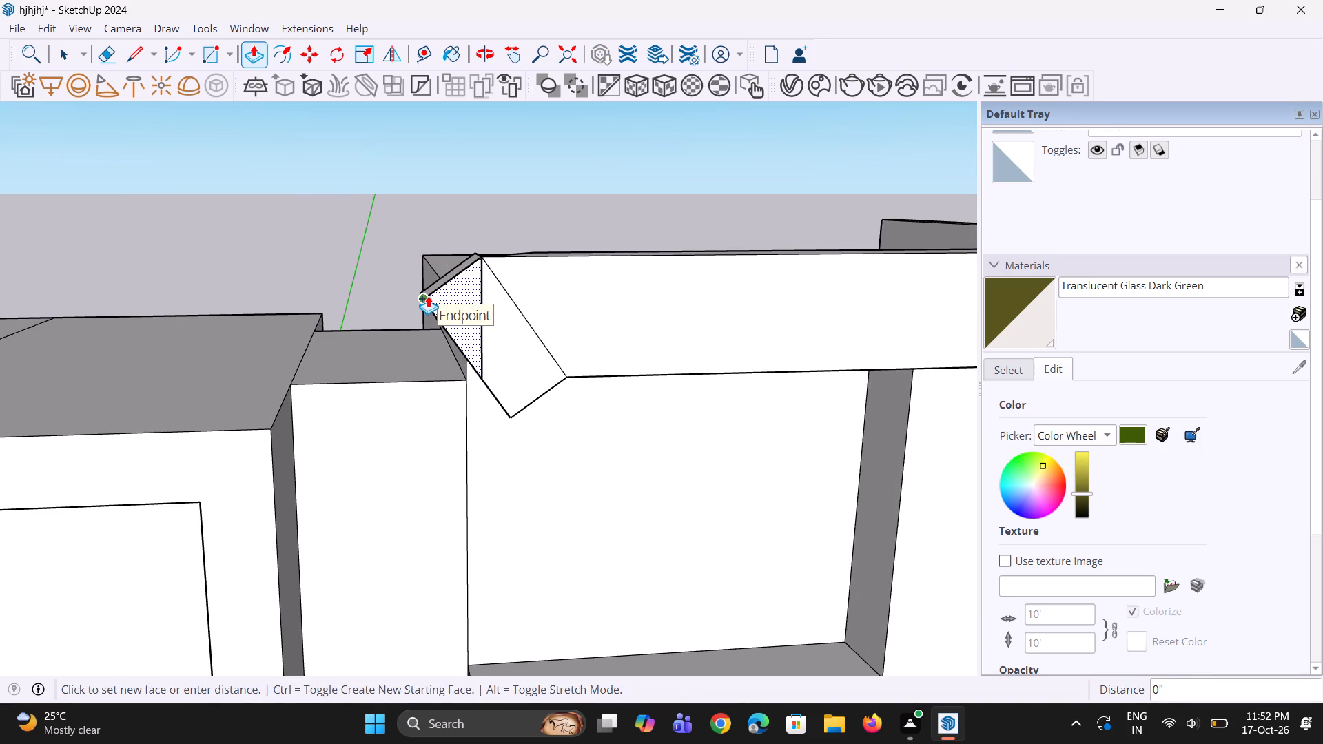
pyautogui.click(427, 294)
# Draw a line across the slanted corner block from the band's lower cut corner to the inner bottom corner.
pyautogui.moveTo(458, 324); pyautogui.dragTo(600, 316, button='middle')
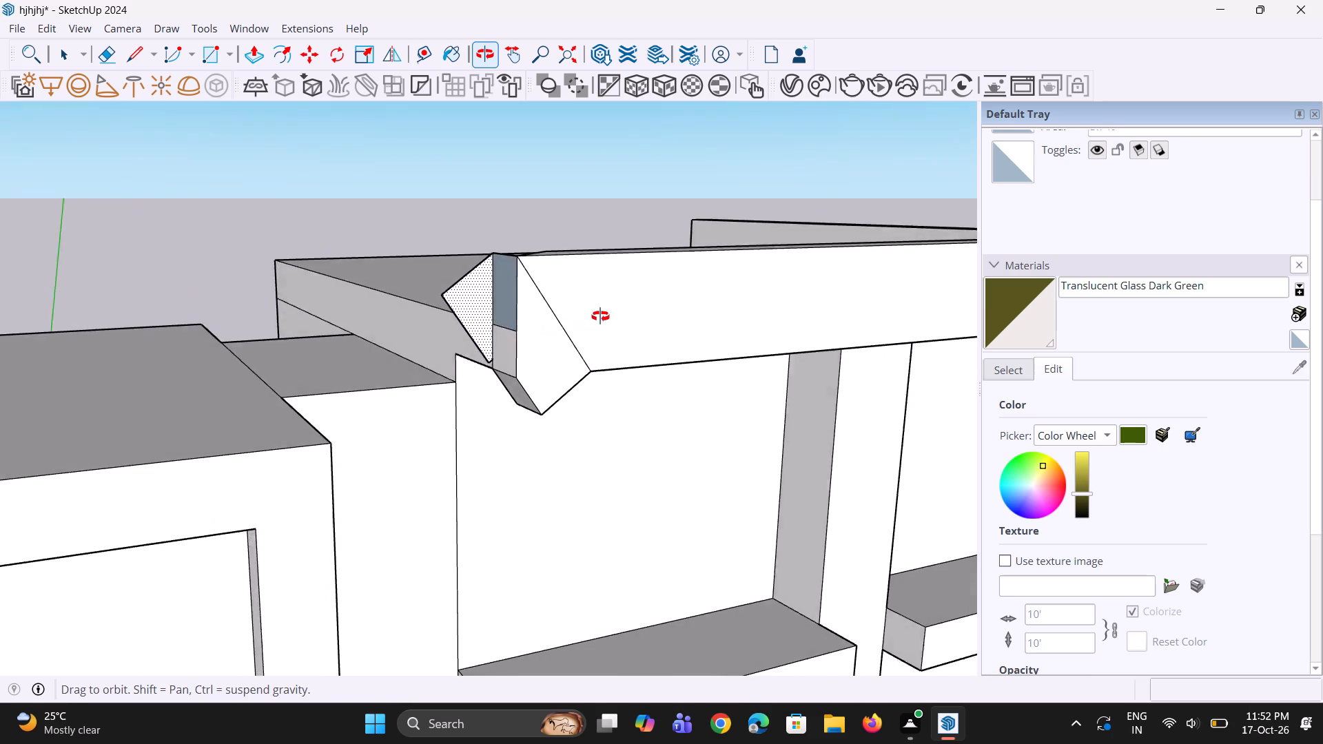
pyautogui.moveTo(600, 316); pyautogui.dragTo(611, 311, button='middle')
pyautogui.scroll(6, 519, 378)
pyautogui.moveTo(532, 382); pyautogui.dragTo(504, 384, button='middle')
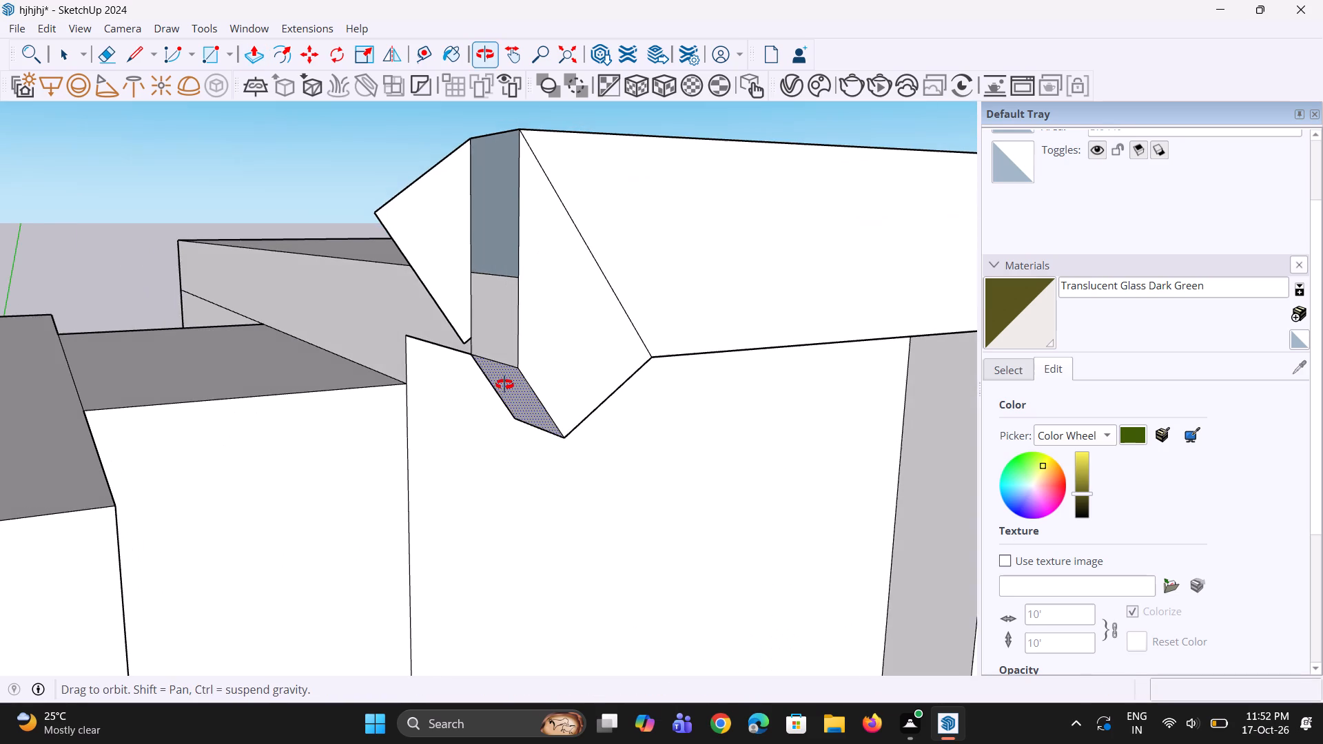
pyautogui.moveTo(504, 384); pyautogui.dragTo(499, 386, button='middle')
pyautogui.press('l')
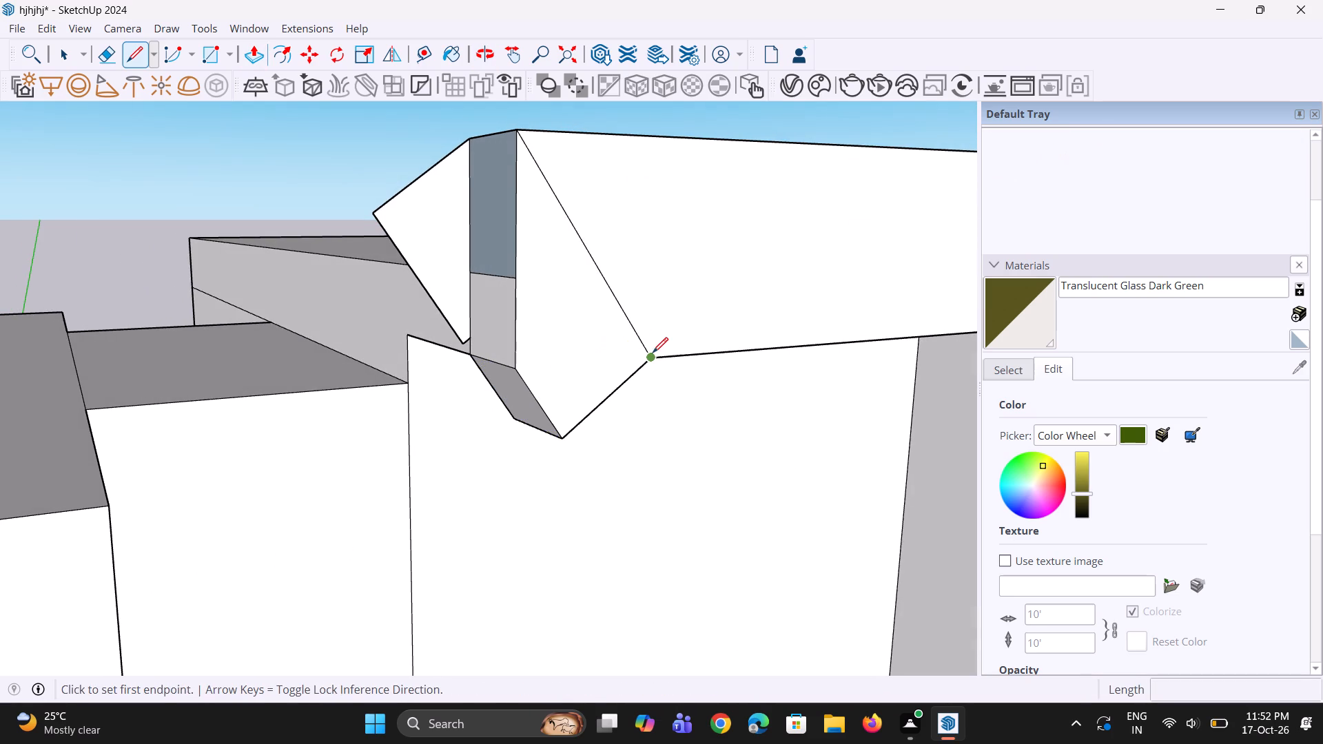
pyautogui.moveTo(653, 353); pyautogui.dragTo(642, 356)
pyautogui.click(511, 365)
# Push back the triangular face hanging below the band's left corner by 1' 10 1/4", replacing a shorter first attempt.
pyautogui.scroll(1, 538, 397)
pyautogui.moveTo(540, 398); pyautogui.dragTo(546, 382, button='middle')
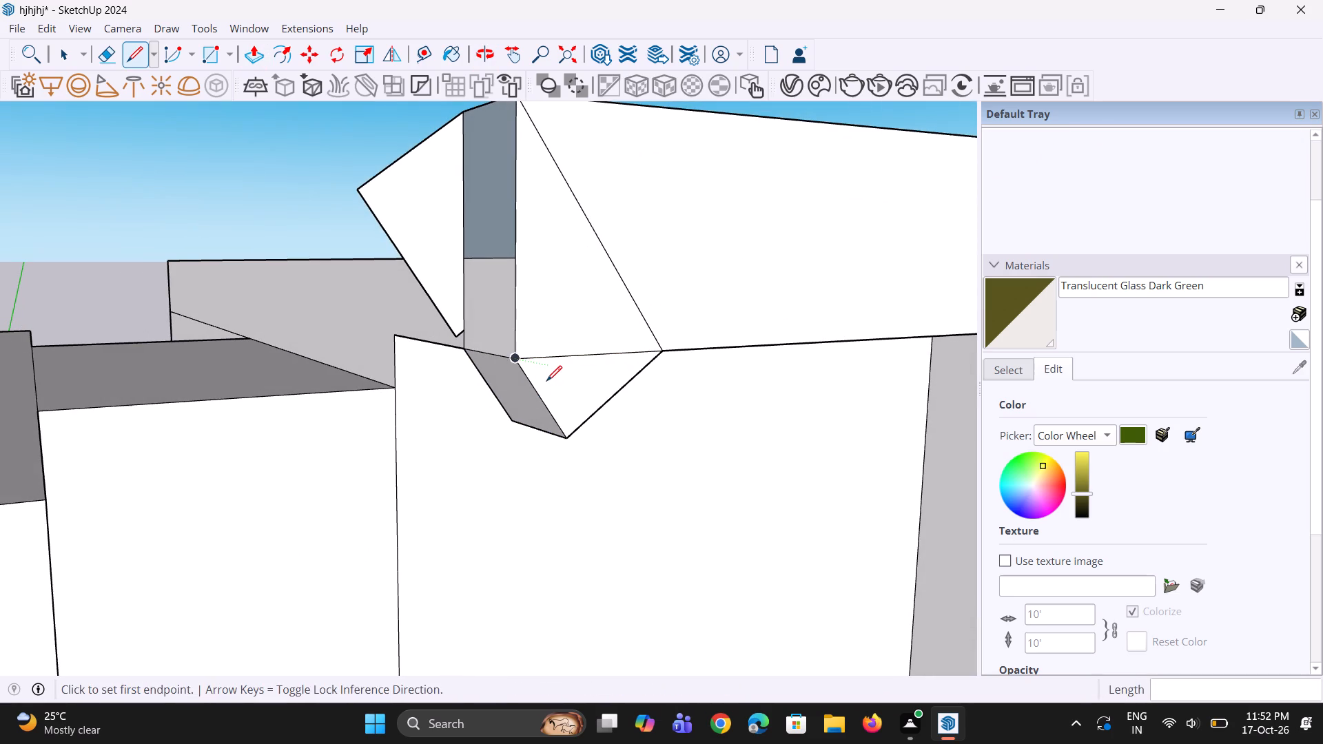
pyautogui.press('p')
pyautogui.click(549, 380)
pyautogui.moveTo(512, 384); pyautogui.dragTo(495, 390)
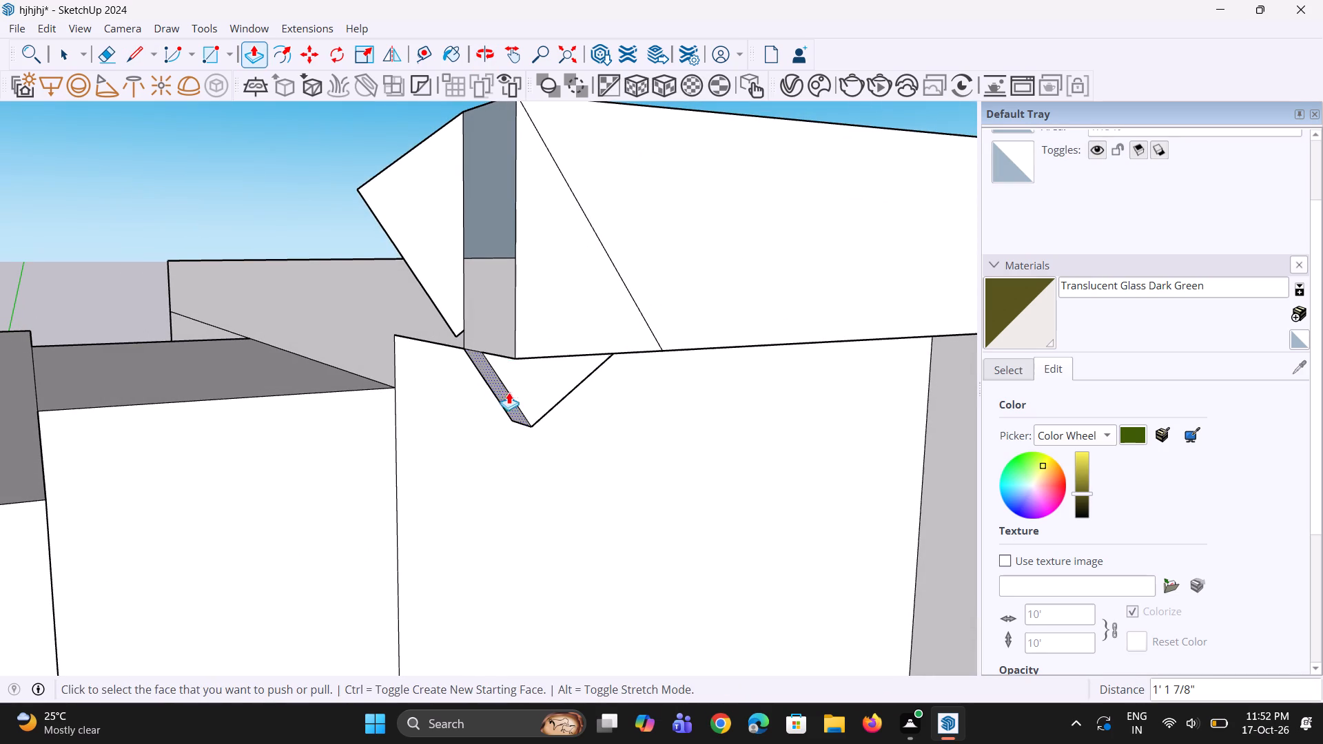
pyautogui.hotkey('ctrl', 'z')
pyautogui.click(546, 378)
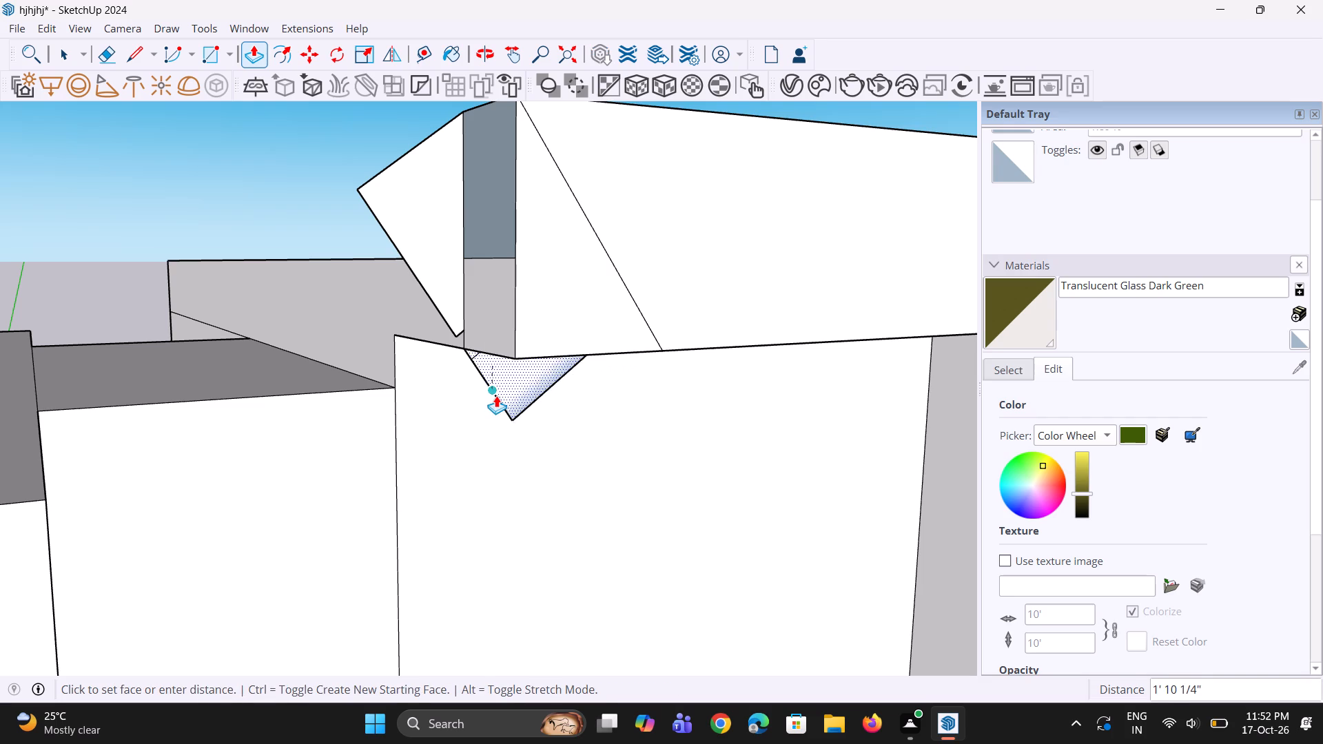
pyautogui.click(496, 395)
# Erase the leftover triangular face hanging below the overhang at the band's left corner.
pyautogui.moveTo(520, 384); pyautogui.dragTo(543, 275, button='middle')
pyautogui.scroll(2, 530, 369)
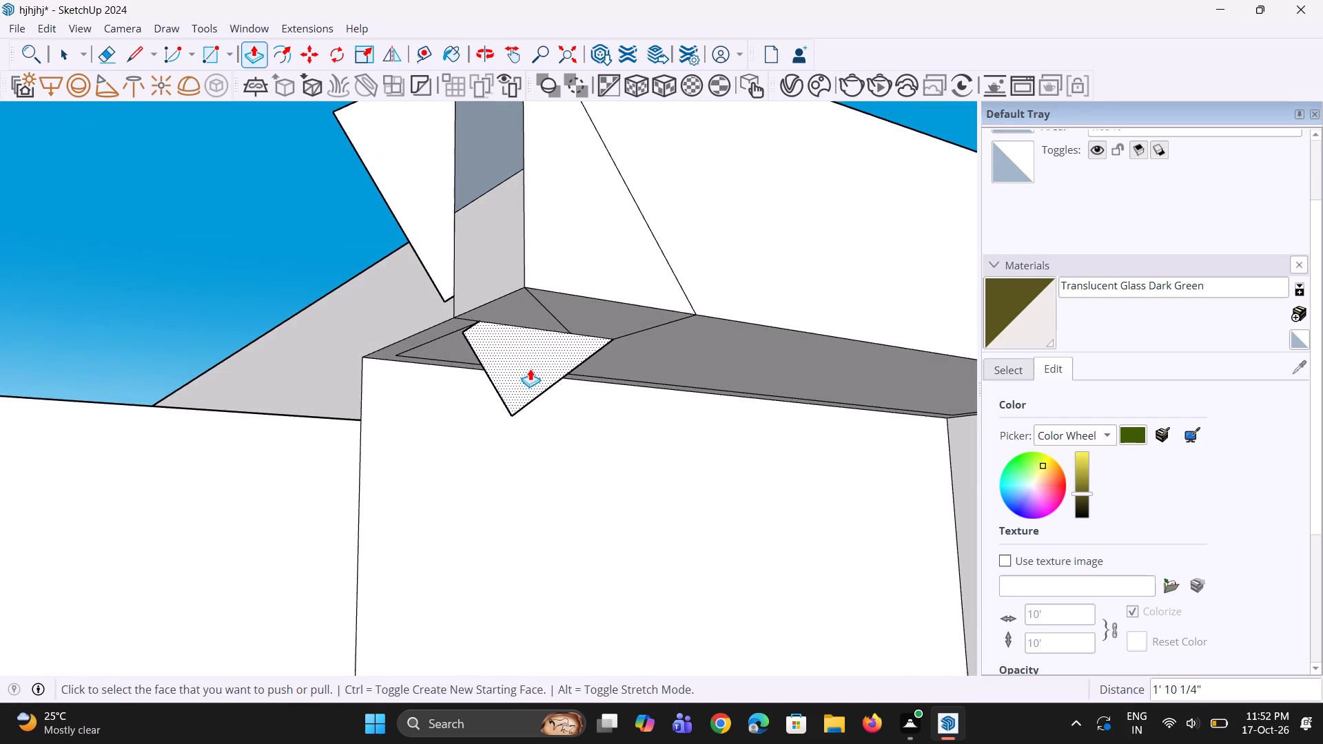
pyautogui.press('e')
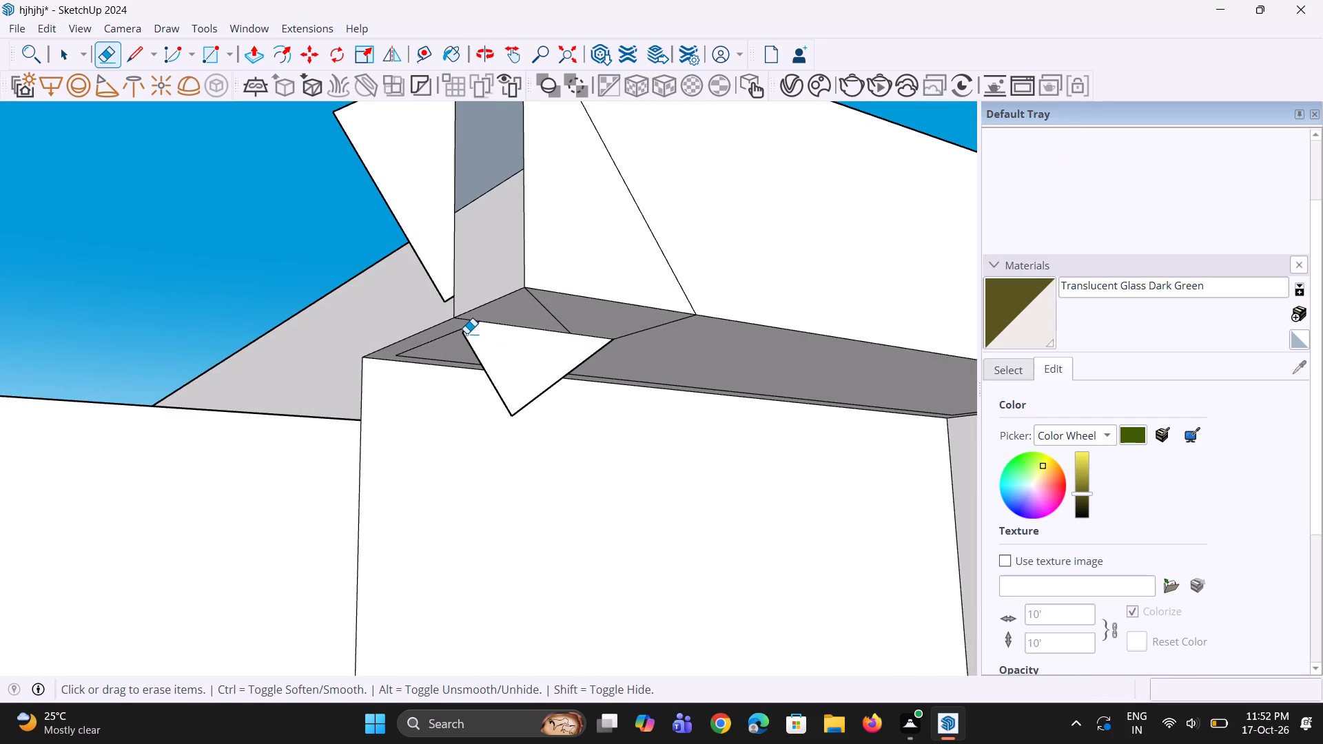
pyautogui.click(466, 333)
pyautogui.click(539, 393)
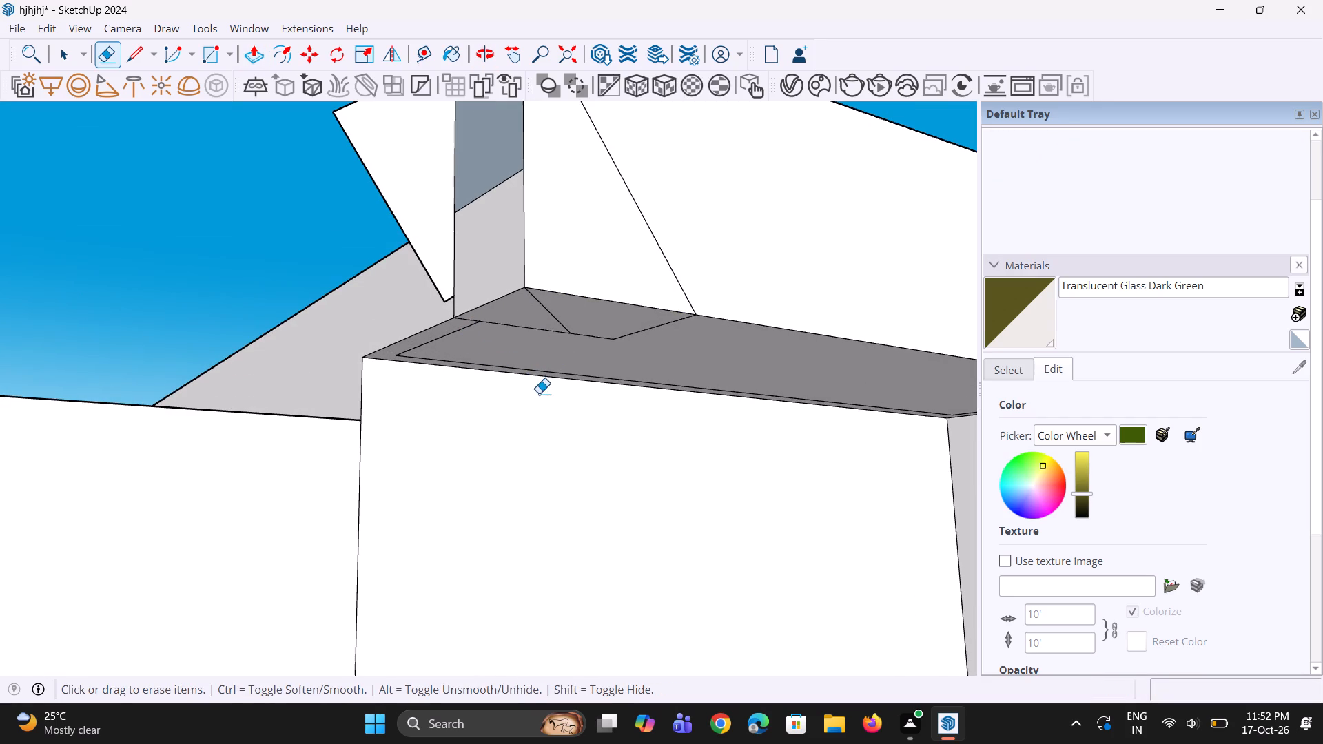
# Undo the left corner edits back to the plain rectangular front band without its angled cuts.
pyautogui.scroll(-5, 431, 422)
pyautogui.moveTo(593, 353); pyautogui.dragTo(364, 456, button='middle')
pyautogui.scroll(-5, 360, 440)
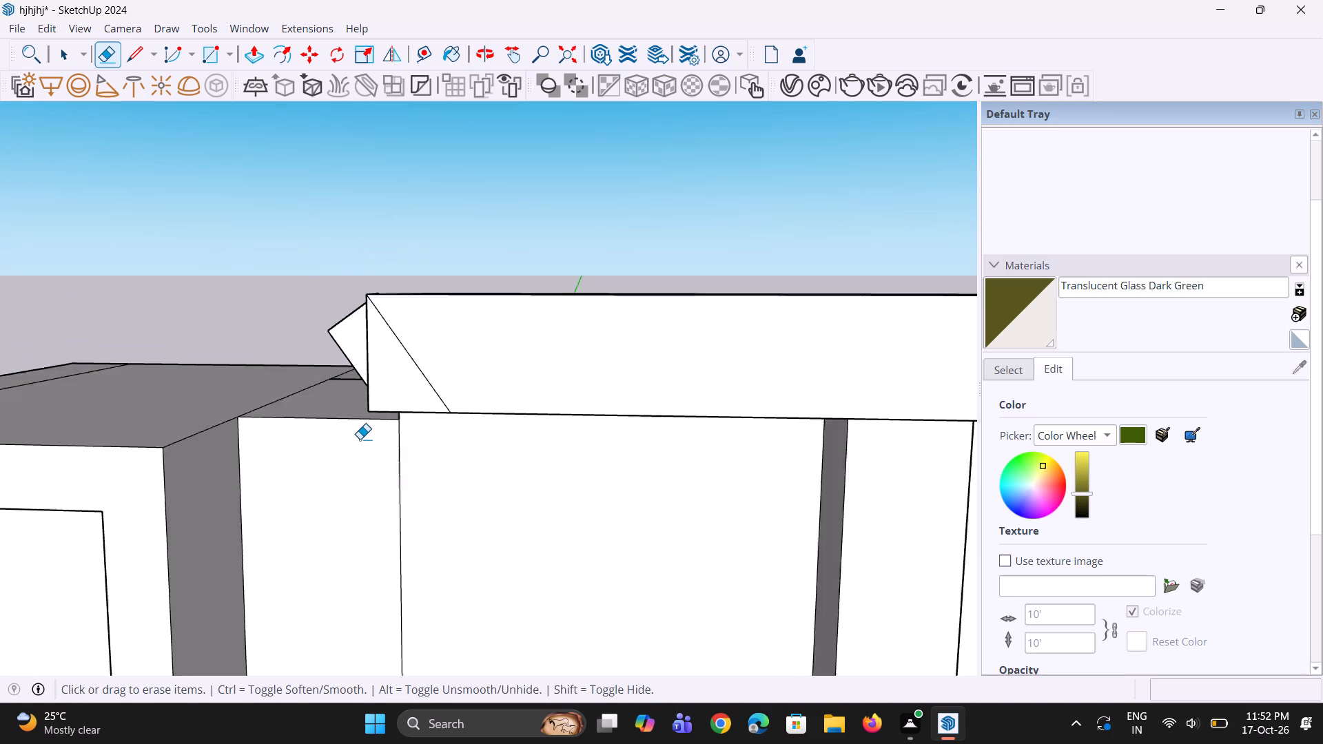
pyautogui.moveTo(373, 425); pyautogui.dragTo(433, 404, button='middle')
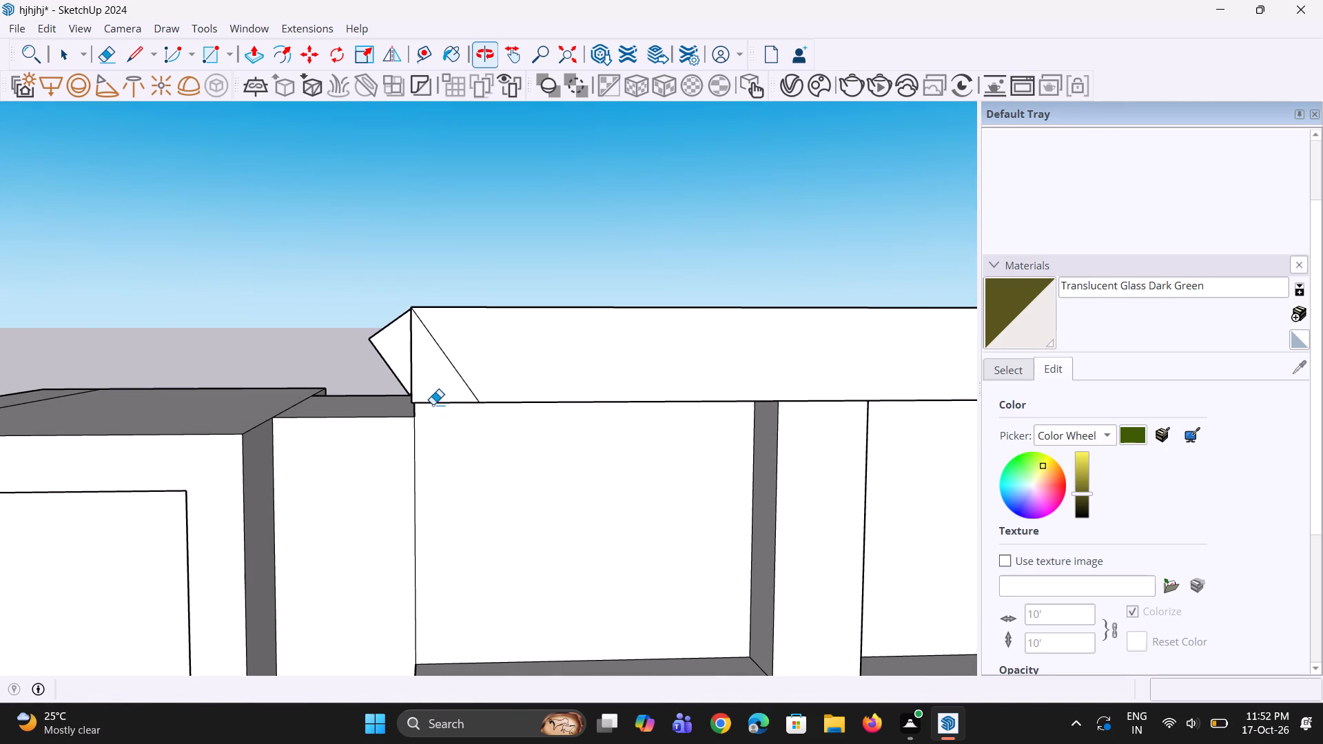
pyautogui.hotkey('ctrl', 'z')
pyautogui.hotkey('ctrl', 'z')
pyautogui.hotkey('ctrl', 'z')
pyautogui.hotkey('ctrl', 'z')
pyautogui.hotkey('ctrl', 'z')
pyautogui.hotkey('ctrl', 'z')
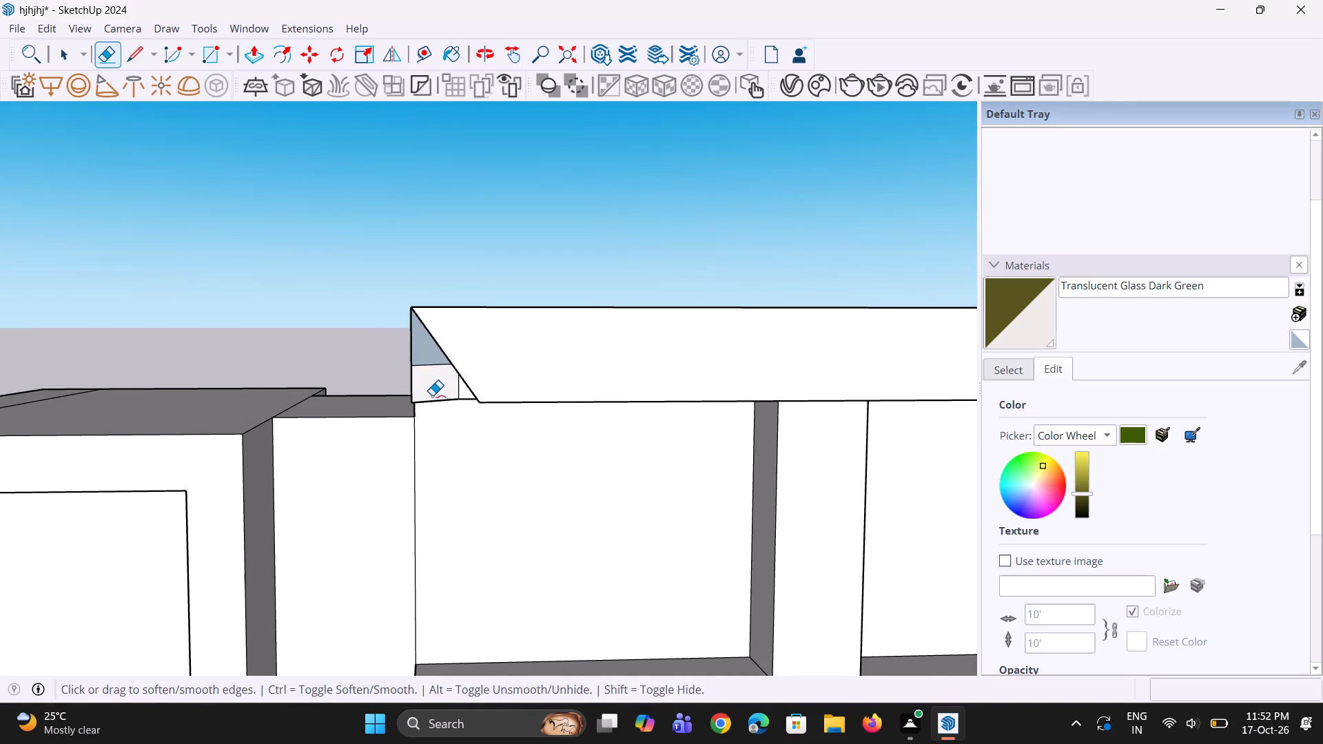
pyautogui.hotkey('ctrl', 'z')
pyautogui.hotkey('ctrl', 'z')
pyautogui.hotkey('ctrl', 'z')
pyautogui.hotkey('ctrl', 'z')
pyautogui.hotkey('ctrl', 'z')
# Undo the earlier roof and band edits back to the flat roof without its right-side parapet and the band with its horizontal dividing line.
pyautogui.scroll(-4, 429, 397)
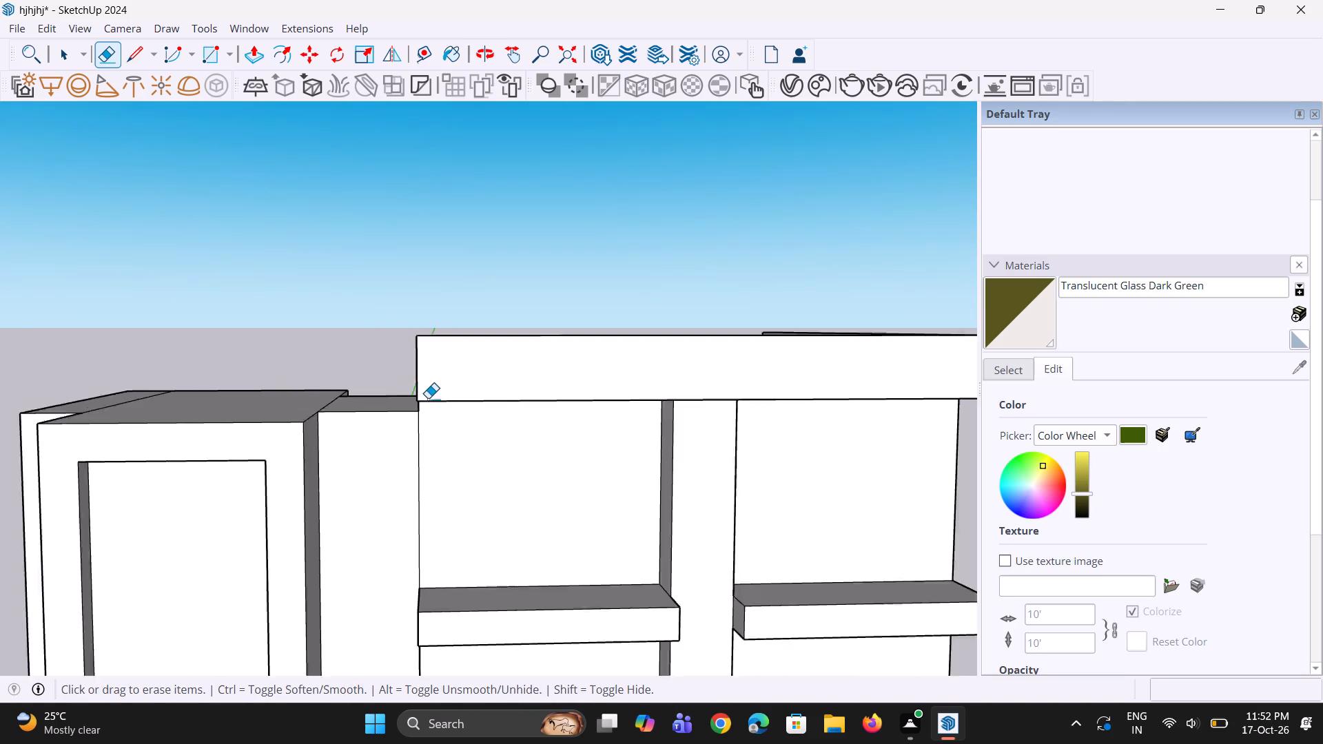
pyautogui.scroll(-7, 428, 398)
pyautogui.moveTo(470, 451); pyautogui.dragTo(480, 556, button='middle')
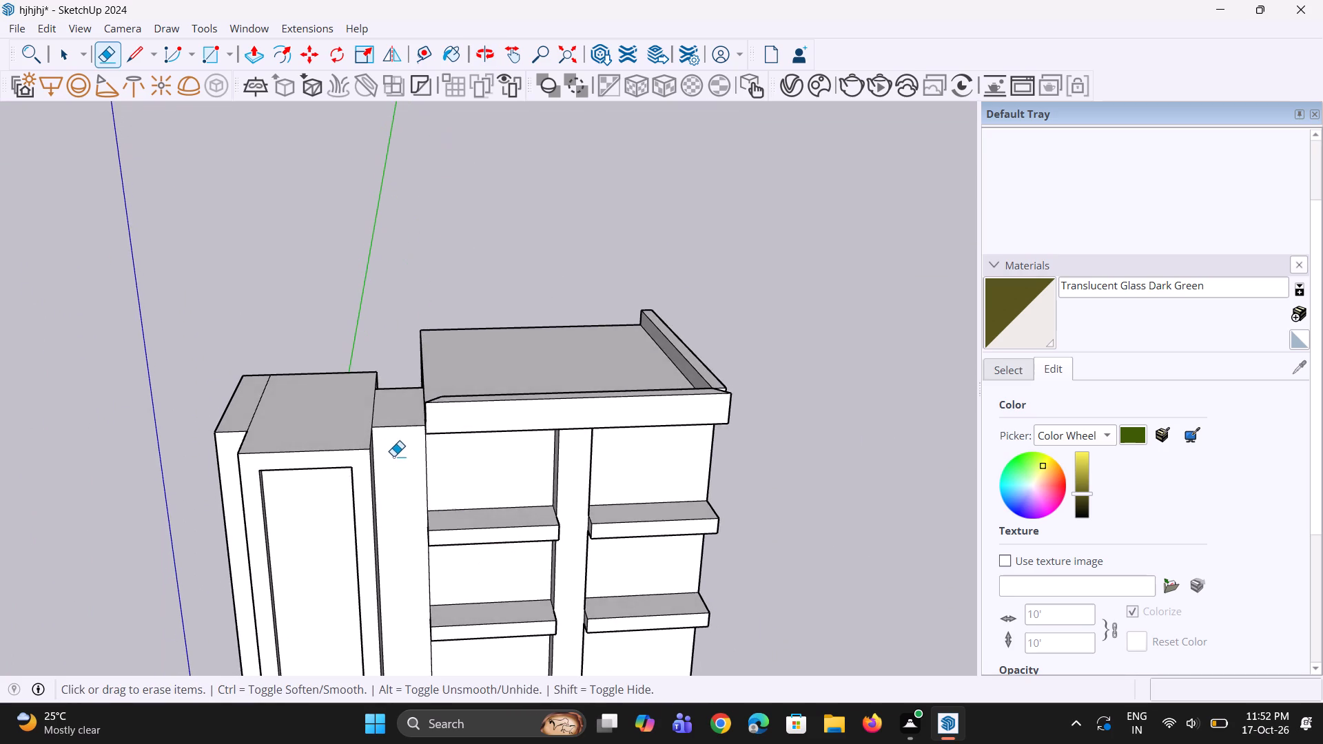
pyautogui.scroll(-5, 386, 449)
pyautogui.moveTo(428, 508); pyautogui.dragTo(404, 464, button='middle')
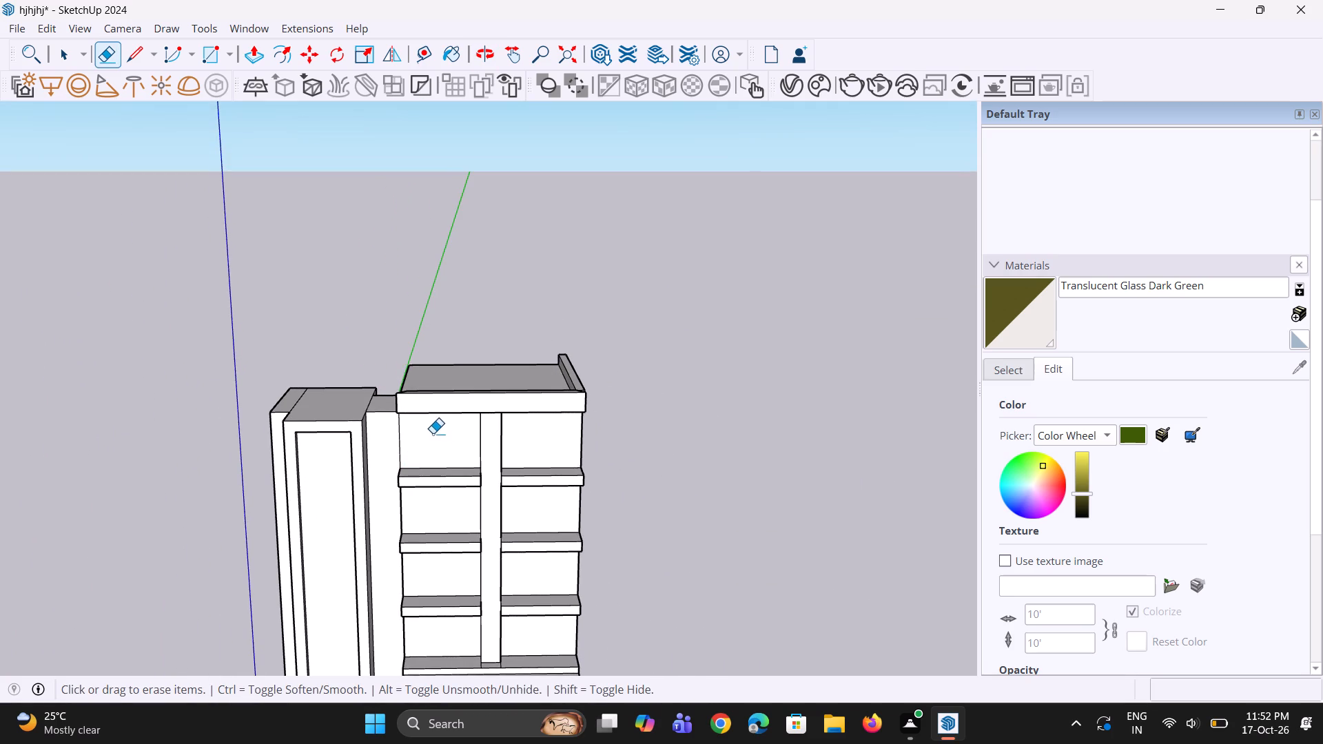
pyautogui.scroll(4, 416, 422)
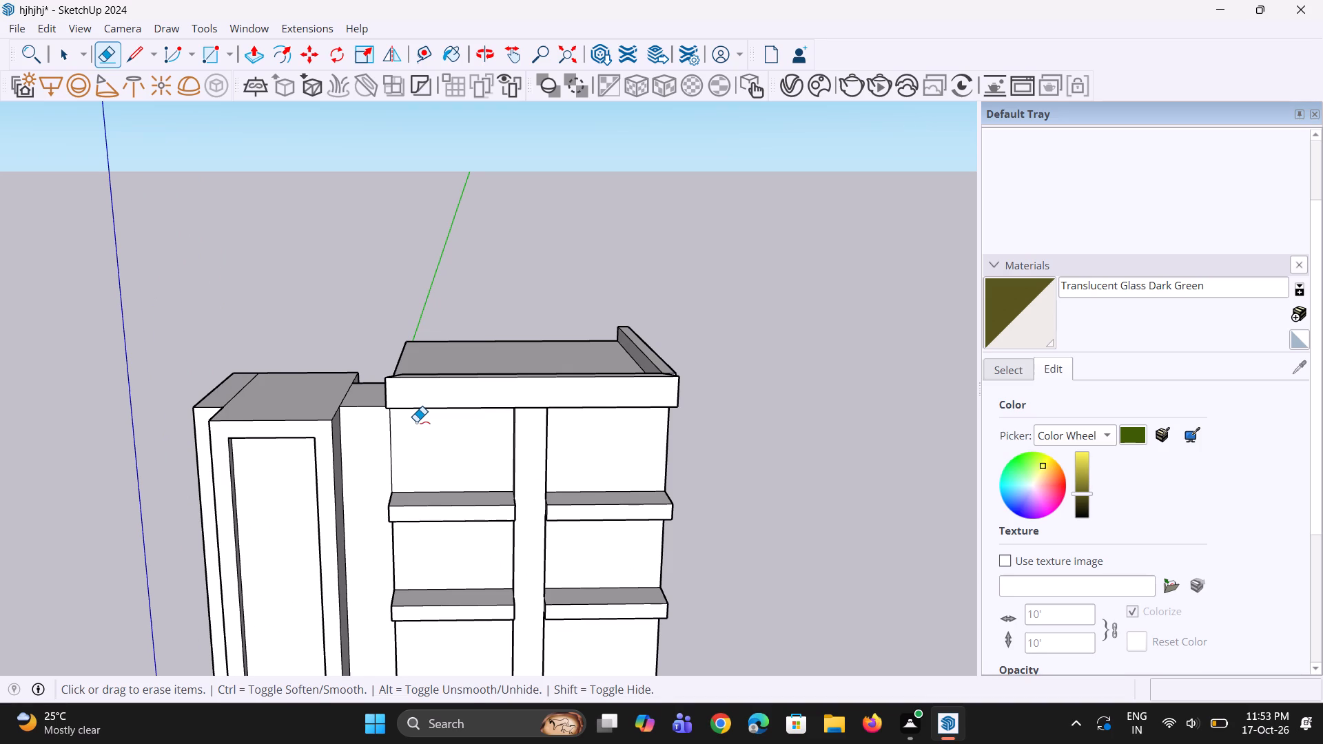
pyautogui.hotkey('ctrl', 'z')
pyautogui.hotkey('ctrl', 'z')
pyautogui.hotkey('ctrl', 'z')
pyautogui.hotkey('ctrl', 'z')
pyautogui.hotkey('ctrl', 'z')
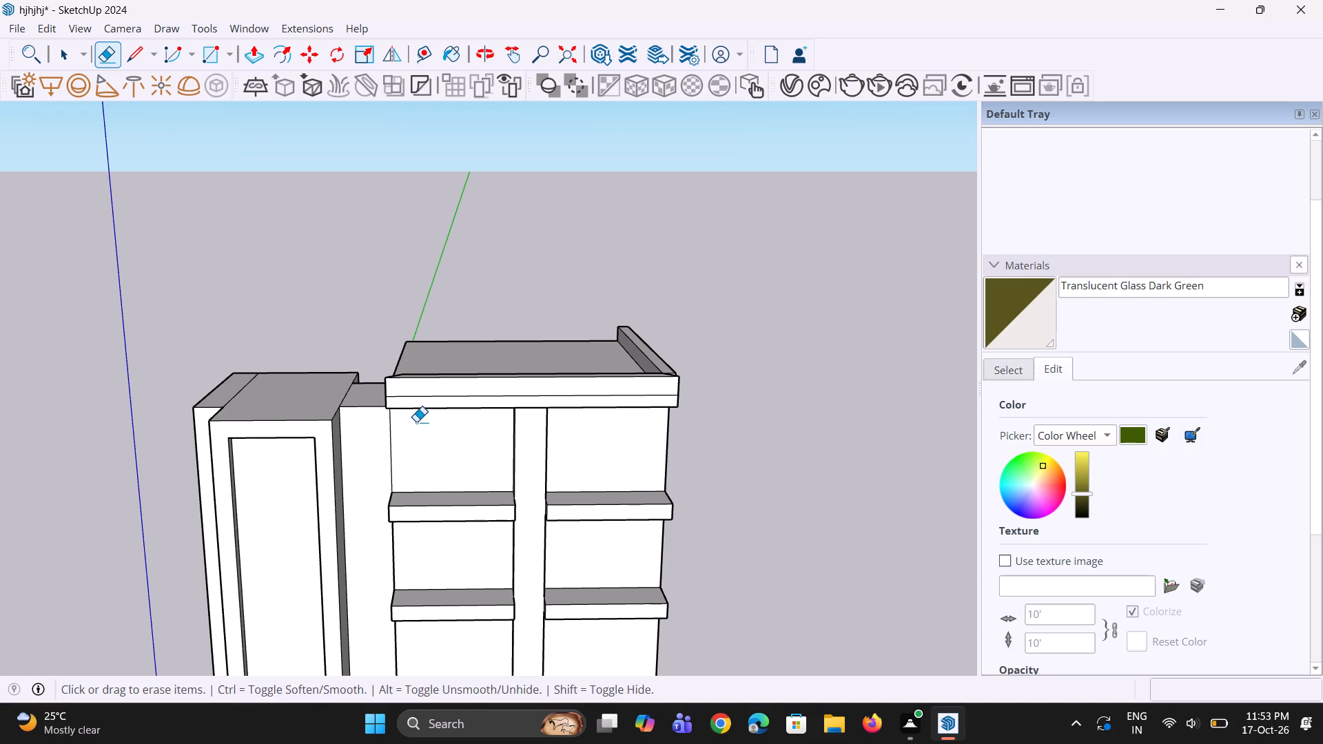
pyautogui.hotkey('ctrl', 'z')
pyautogui.hotkey('ctrl', 'z')
pyautogui.hotkey('ctrl', 'z')
pyautogui.hotkey('ctrl', 'z')
pyautogui.hotkey('ctrl', 'z')
pyautogui.hotkey('ctrl', 'z')
pyautogui.hotkey('ctrl', 'z')
pyautogui.hotkey('ctrl', 'z')
pyautogui.hotkey('ctrl', 'z')
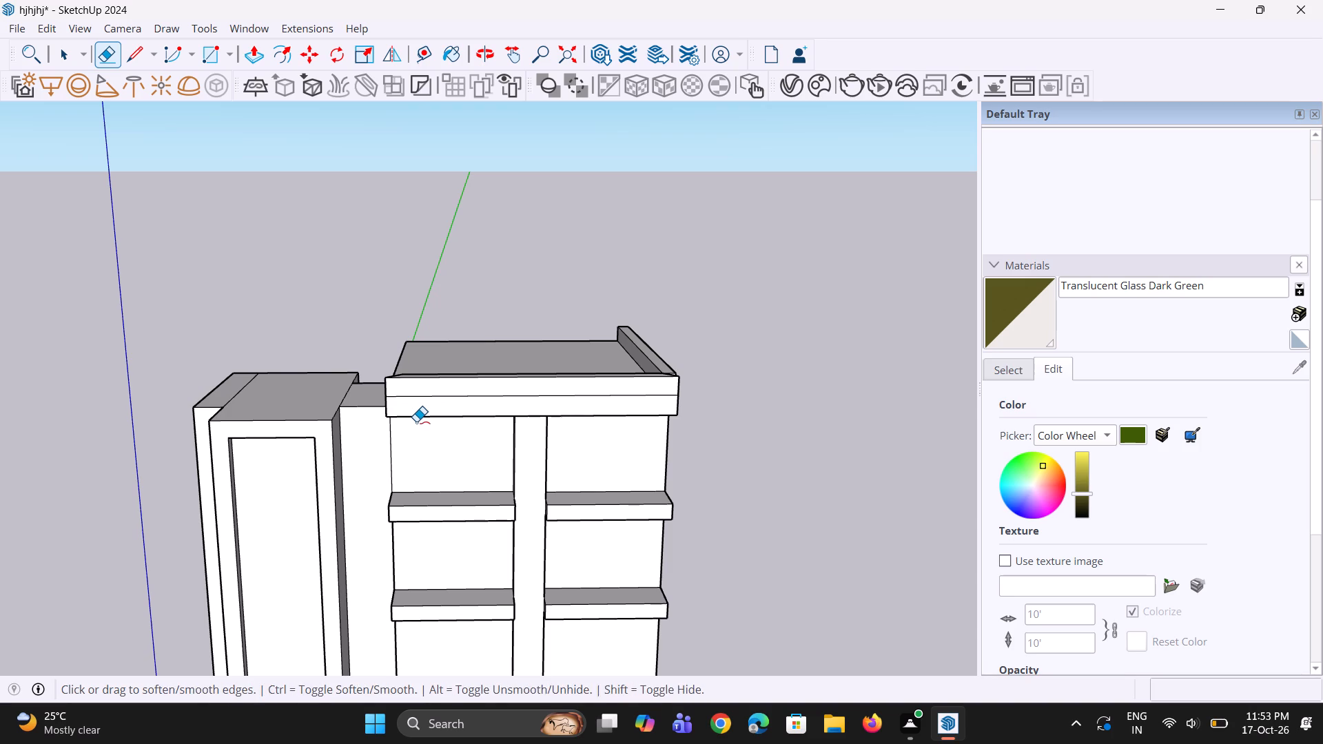
pyautogui.hotkey('ctrl', 'z')
pyautogui.hotkey('ctrl', 'z')
pyautogui.hotkey('ctrl', 'z')
pyautogui.hotkey('ctrl', 'z')
pyautogui.hotkey('ctrl', 'z')
pyautogui.hotkey('ctrl', 'z')
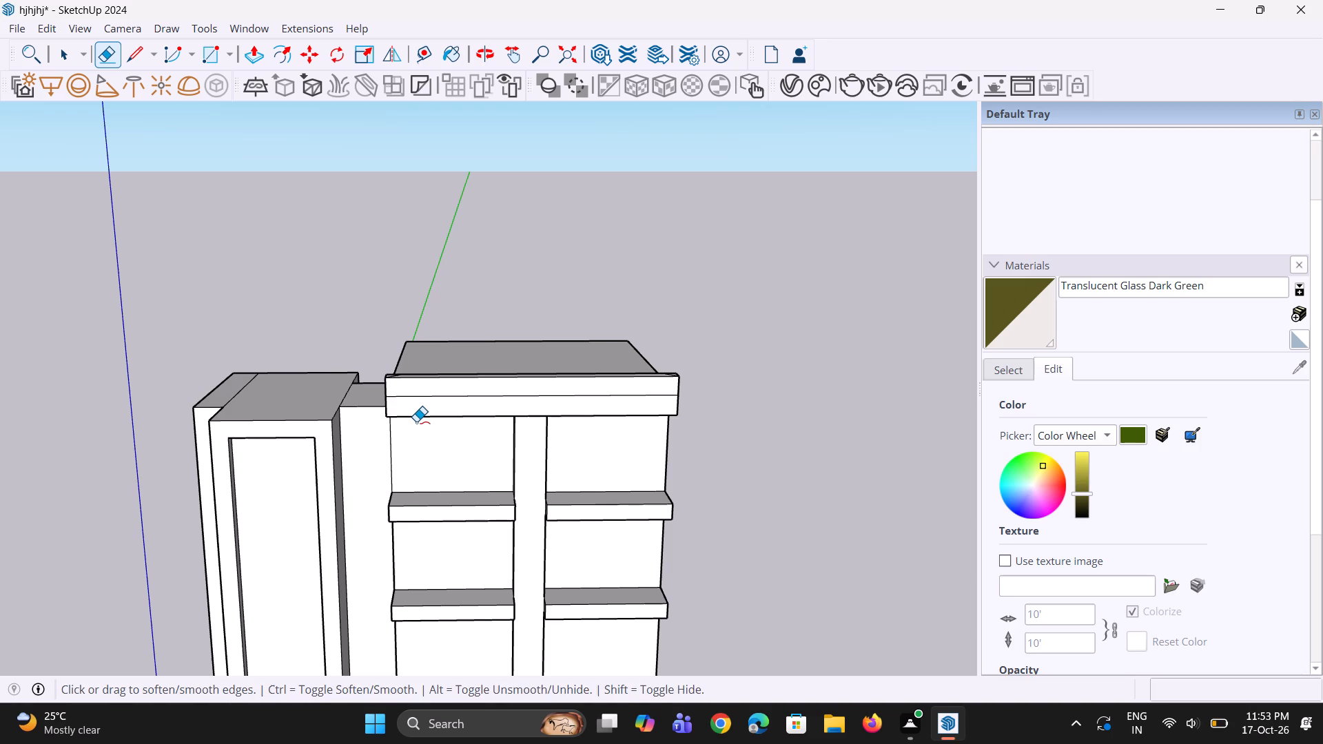
# Erase the short diagonal lines at the left and right corners of the front band's top face.
pyautogui.scroll(-1, 400, 340)
pyautogui.moveTo(400, 340); pyautogui.dragTo(478, 605, button='middle')
pyautogui.scroll(-1, 478, 605)
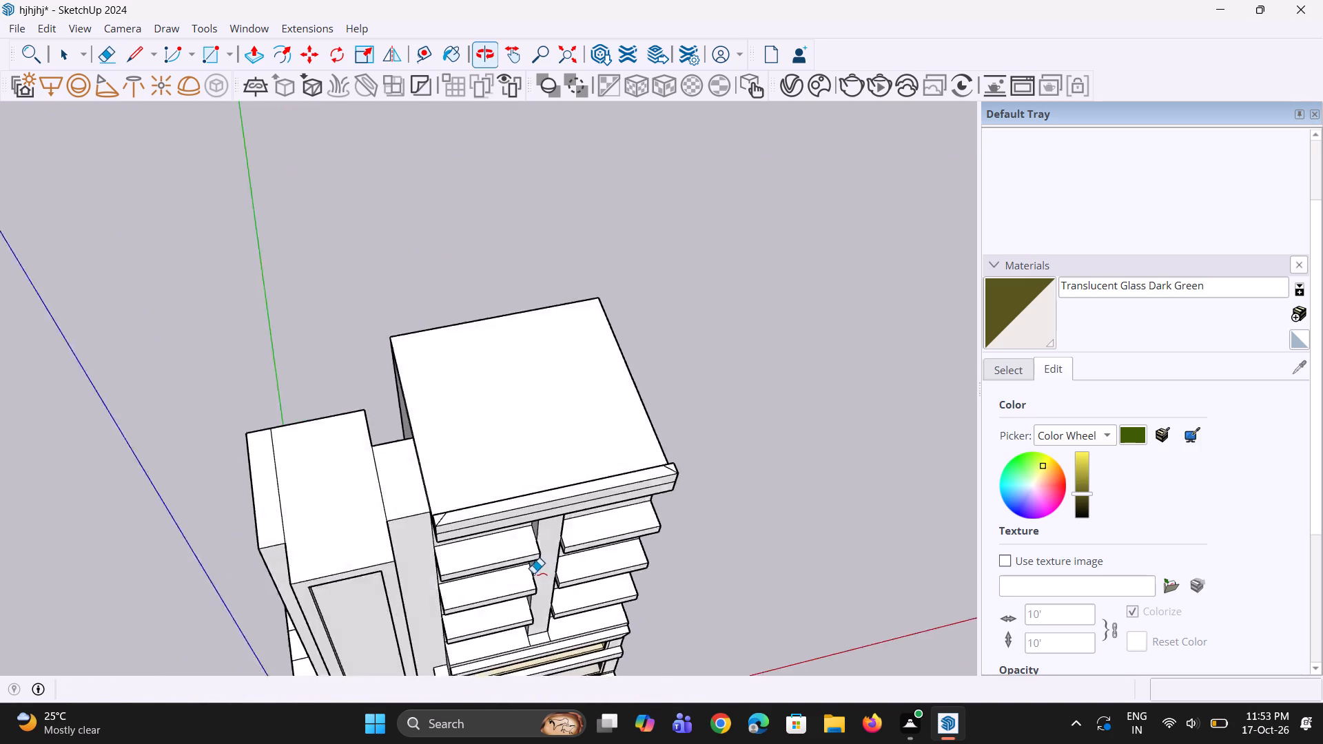
pyautogui.scroll(8, 534, 572)
pyautogui.scroll(2, 223, 466)
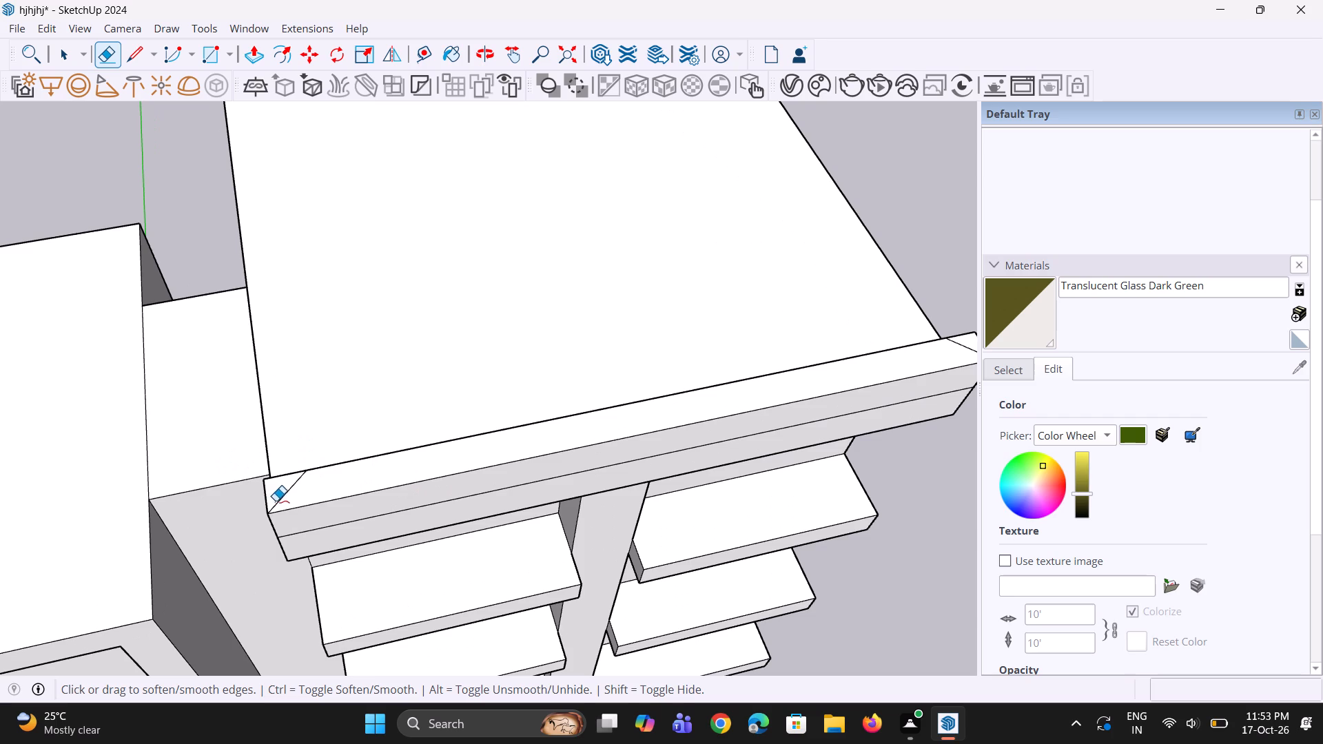
pyautogui.click(280, 502)
pyautogui.scroll(-4, 260, 493)
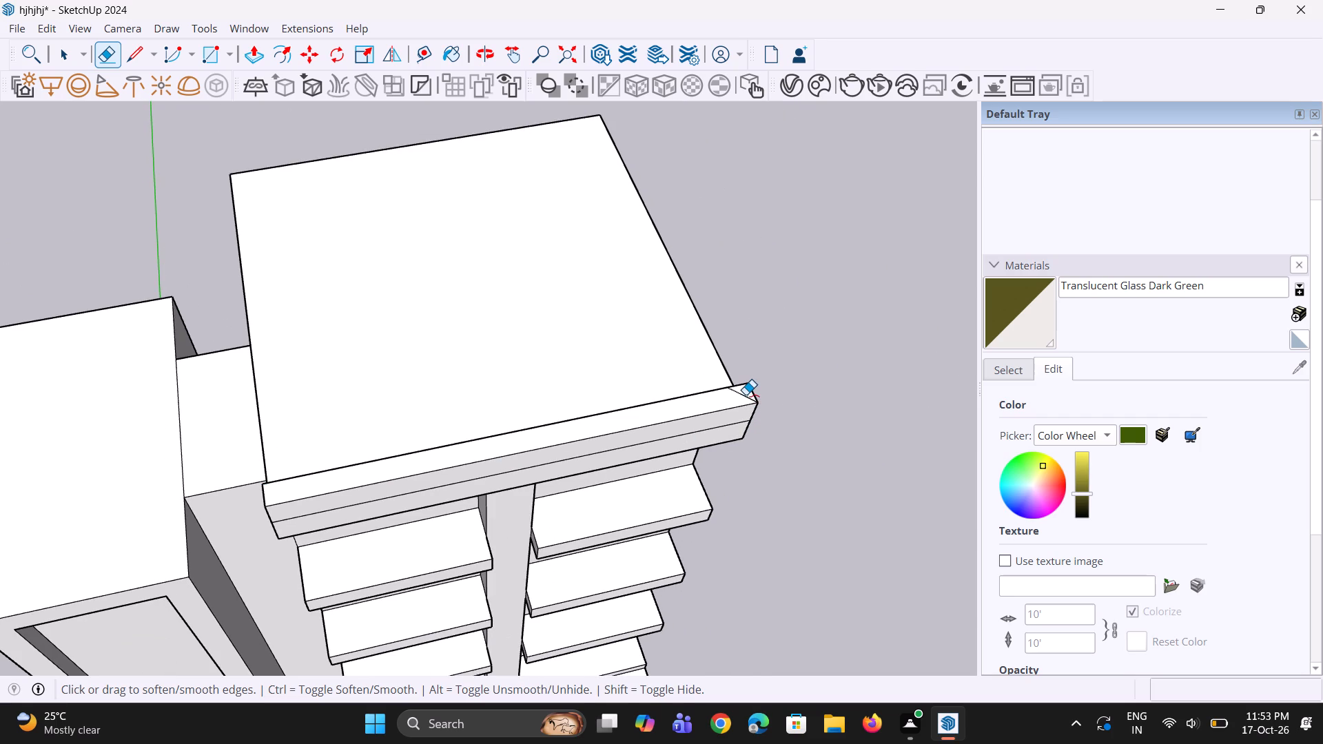
pyautogui.click(750, 401)
# Draw inward diagonals from the band's top front corners to its horizontal line, about 2' 11 7/16" at the left and 3' 1 1/4" at the right.
pyautogui.moveTo(713, 476); pyautogui.dragTo(695, 422, button='middle')
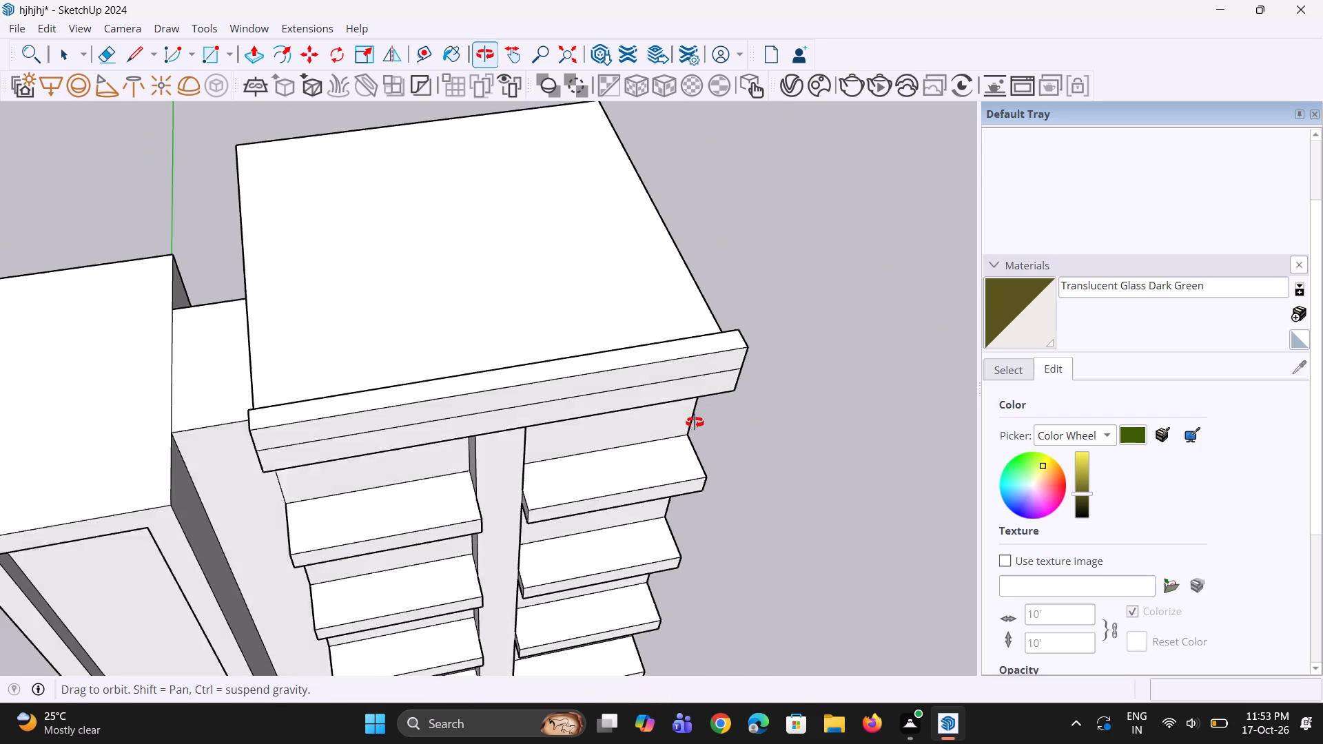
pyautogui.moveTo(695, 422); pyautogui.dragTo(669, 424, button='middle')
pyautogui.scroll(-4, 664, 421)
pyautogui.moveTo(660, 425); pyautogui.dragTo(575, 279, button='middle')
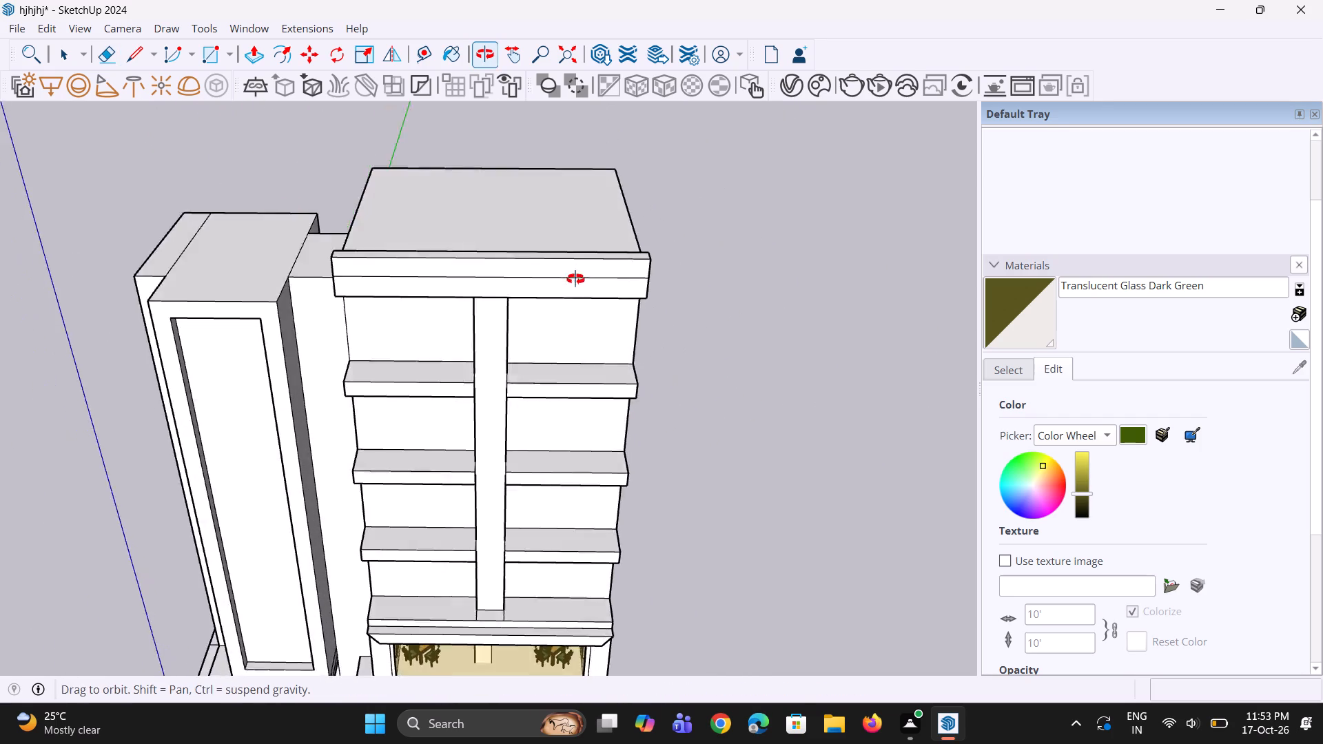
pyautogui.moveTo(575, 279); pyautogui.dragTo(522, 186, button='middle')
pyautogui.scroll(1, 522, 186)
pyautogui.scroll(-3, 522, 190)
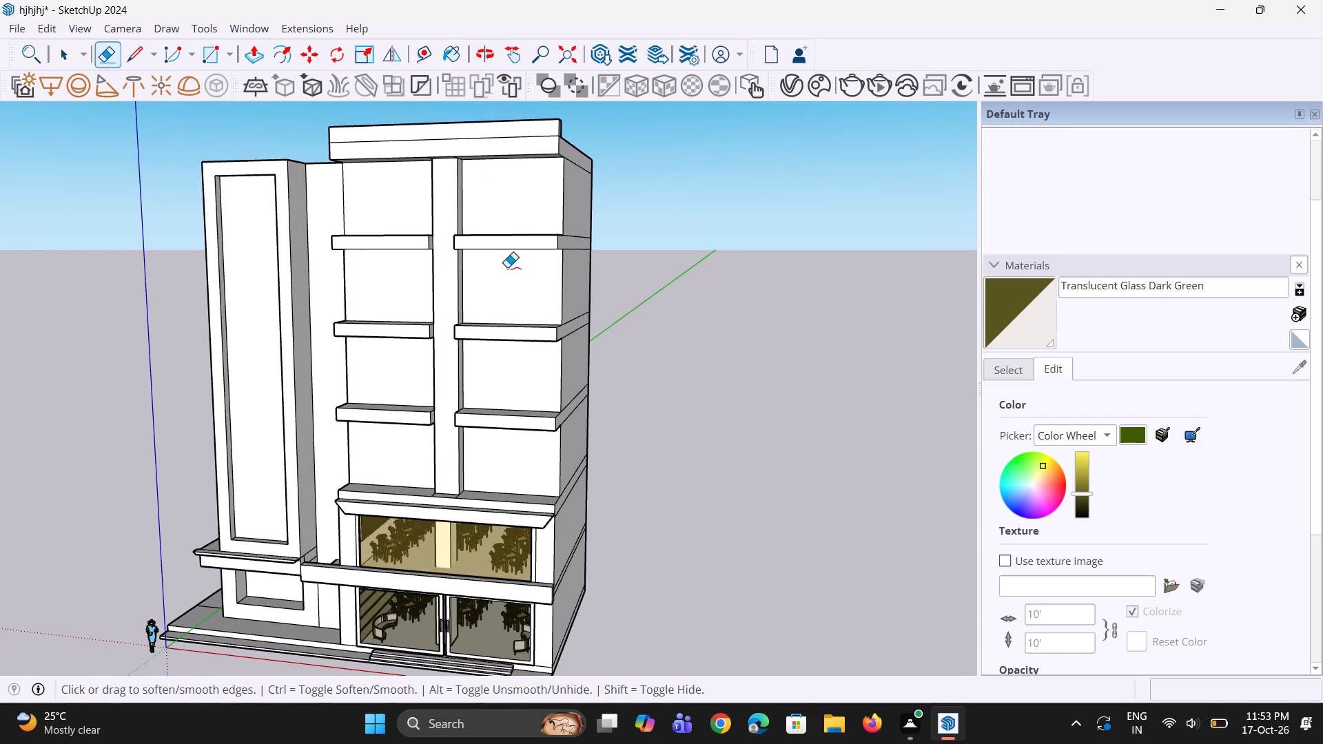
pyautogui.scroll(-3, 507, 267)
pyautogui.moveTo(507, 267); pyautogui.dragTo(518, 319, button='middle')
pyautogui.scroll(3, 431, 210)
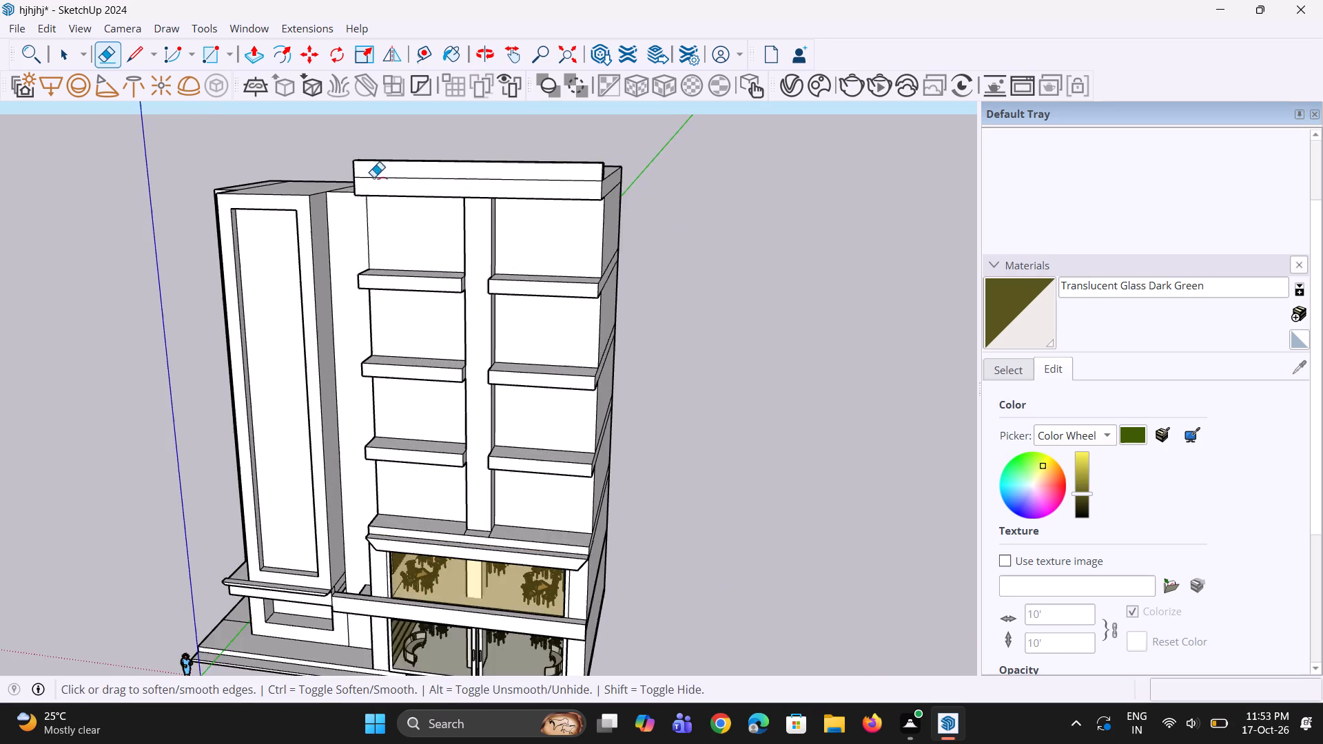
pyautogui.scroll(9, 363, 159)
pyautogui.press('l')
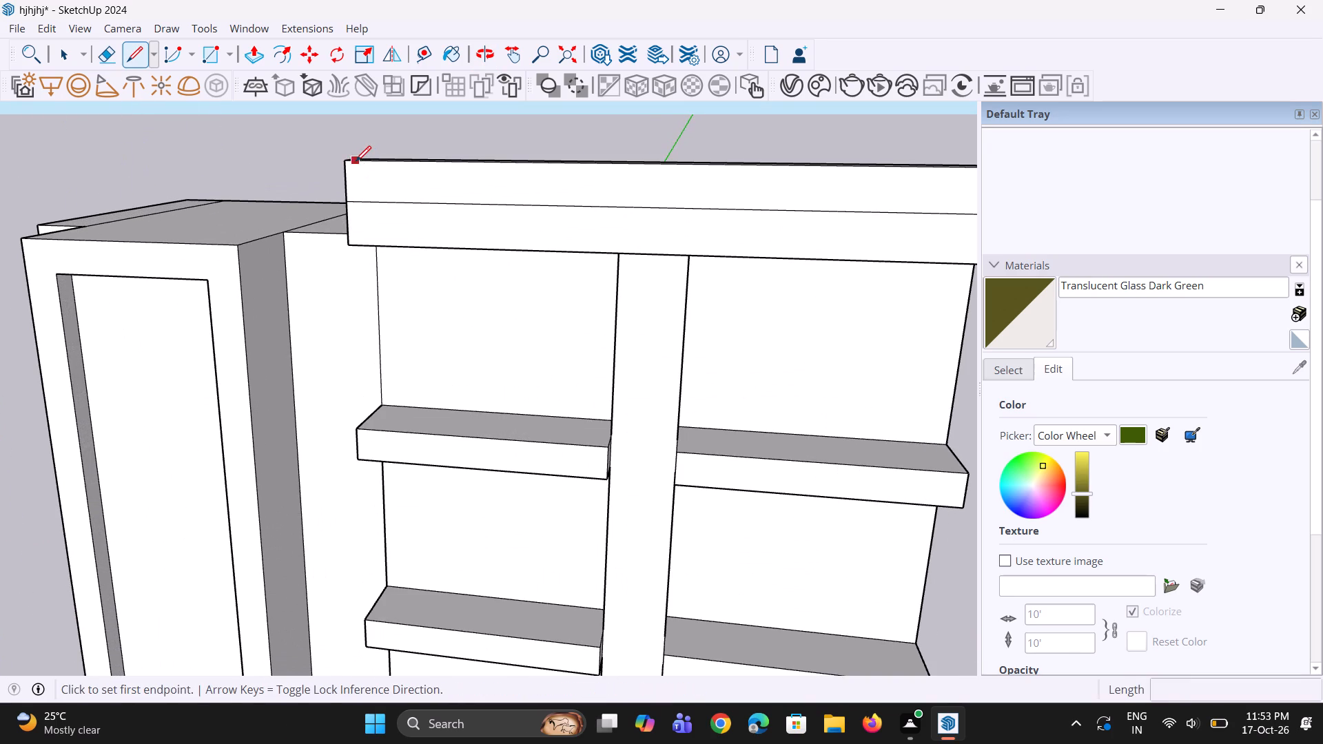
pyautogui.click(347, 158)
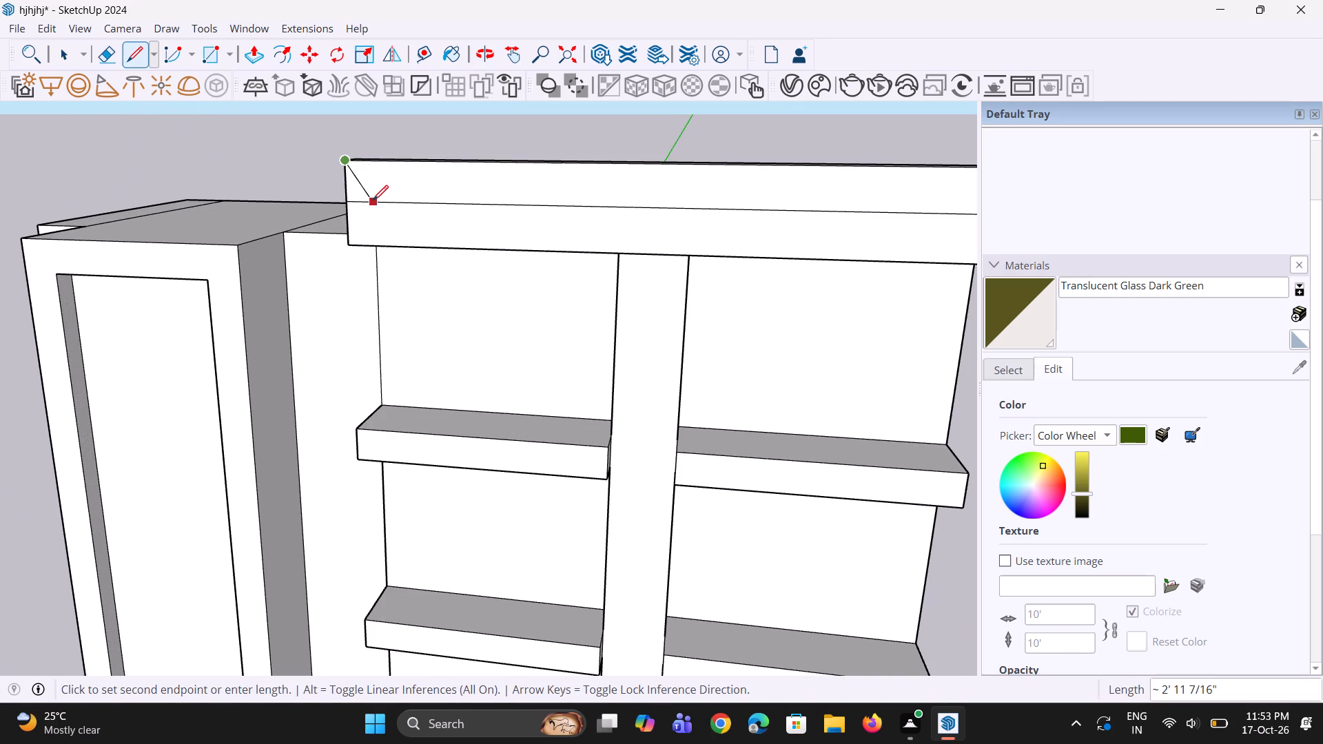
pyautogui.click(373, 200)
pyautogui.scroll(-5, 582, 289)
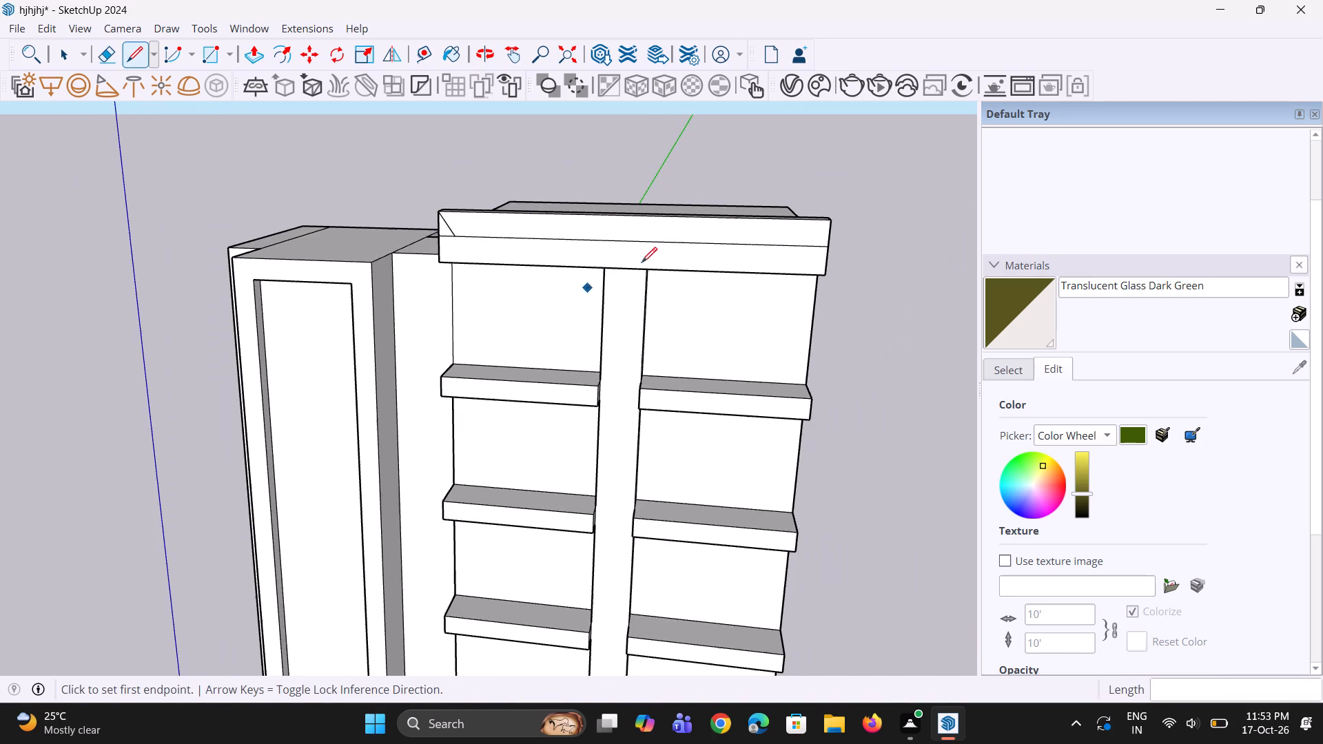
pyautogui.scroll(2, 796, 225)
pyautogui.click(832, 221)
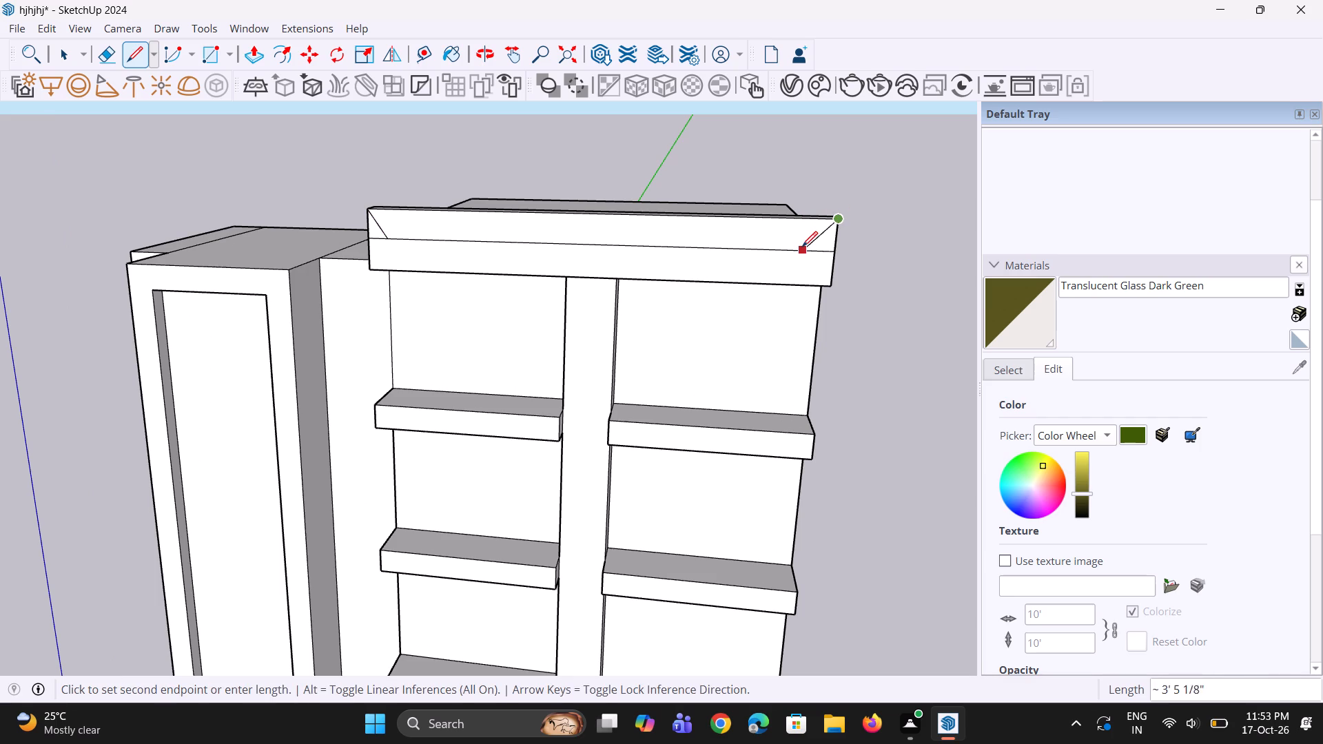
pyautogui.click(808, 253)
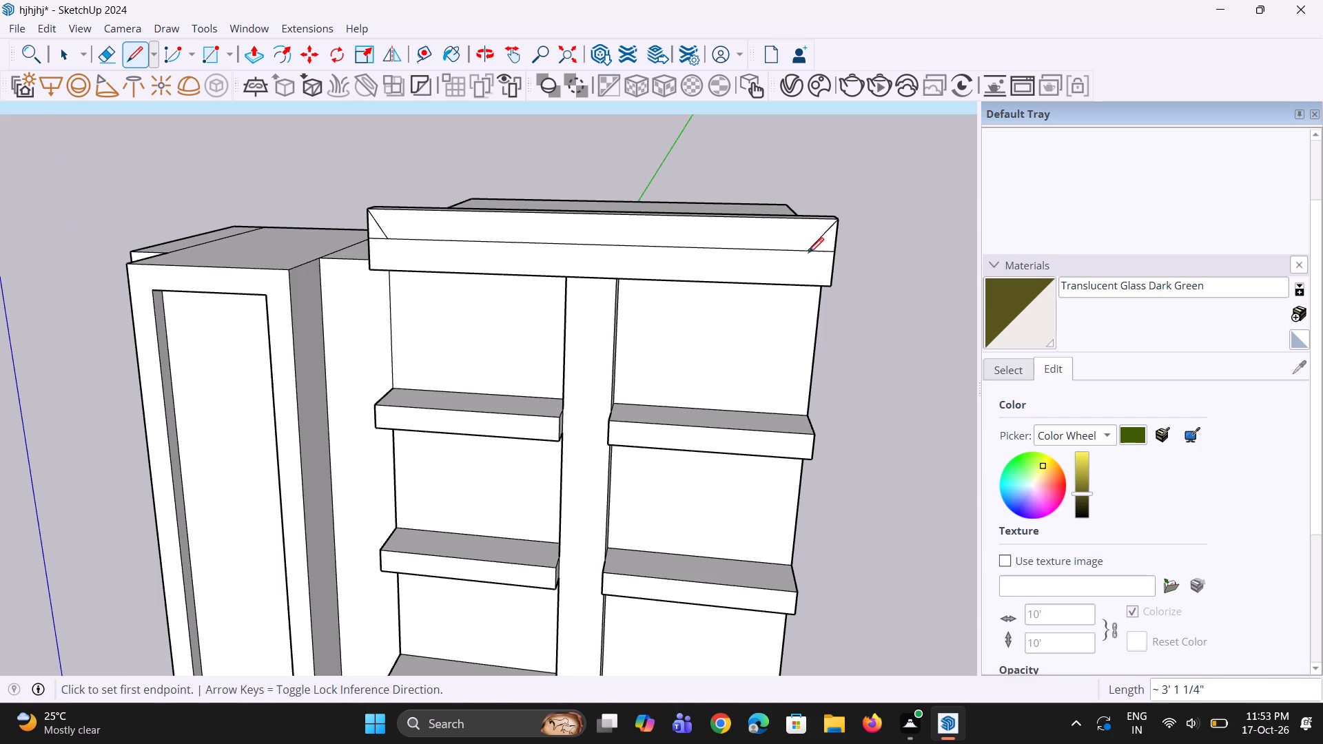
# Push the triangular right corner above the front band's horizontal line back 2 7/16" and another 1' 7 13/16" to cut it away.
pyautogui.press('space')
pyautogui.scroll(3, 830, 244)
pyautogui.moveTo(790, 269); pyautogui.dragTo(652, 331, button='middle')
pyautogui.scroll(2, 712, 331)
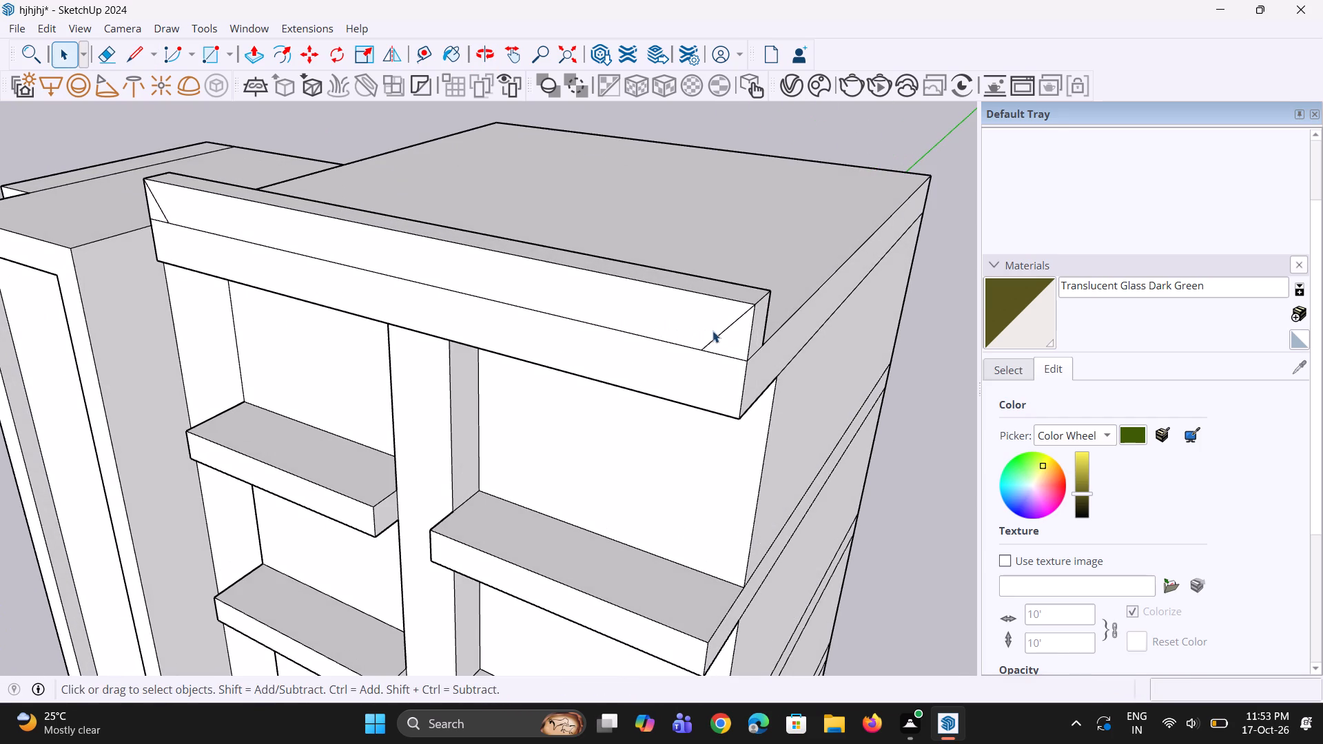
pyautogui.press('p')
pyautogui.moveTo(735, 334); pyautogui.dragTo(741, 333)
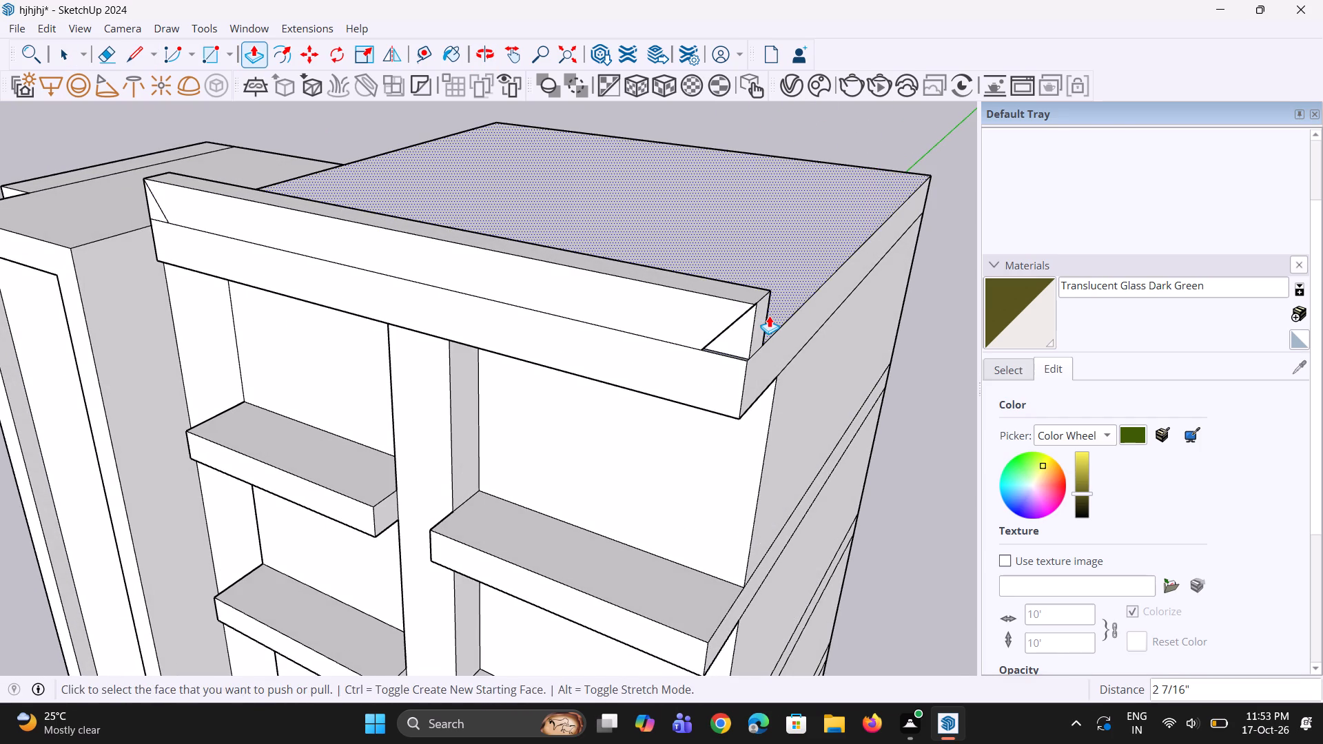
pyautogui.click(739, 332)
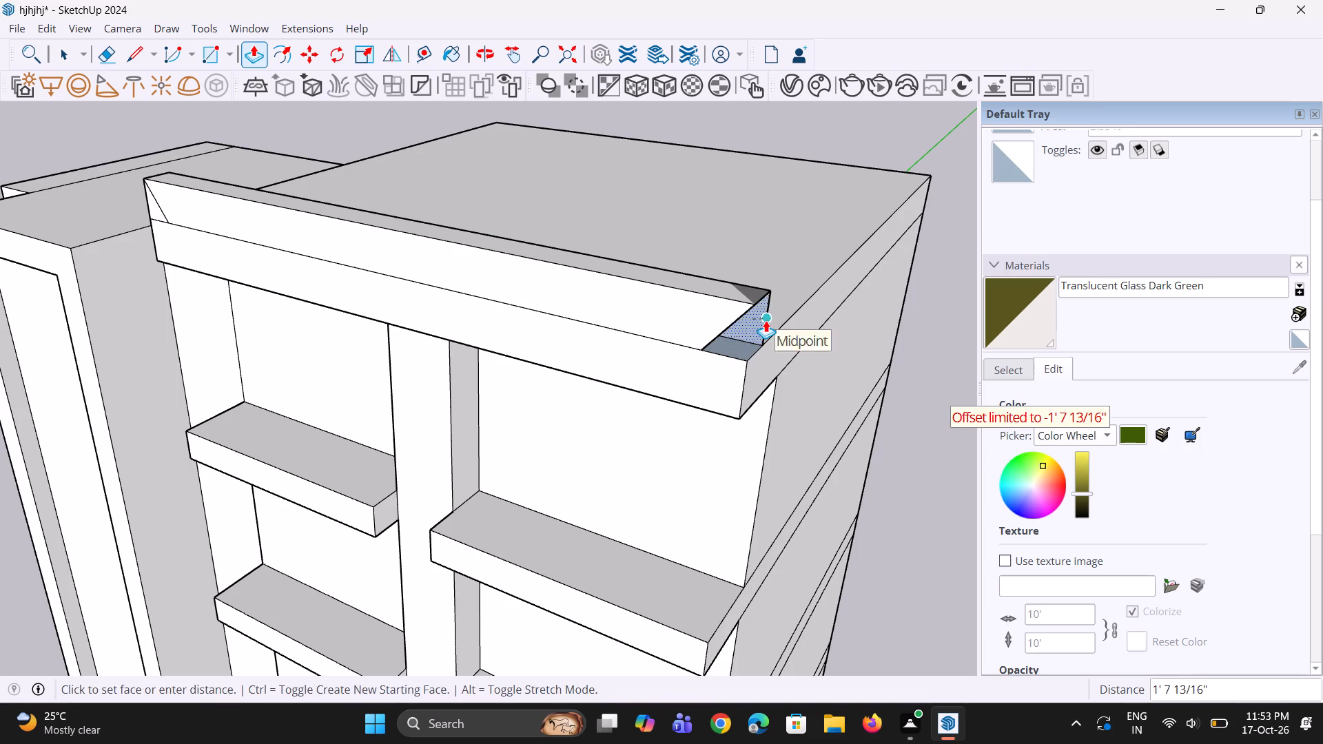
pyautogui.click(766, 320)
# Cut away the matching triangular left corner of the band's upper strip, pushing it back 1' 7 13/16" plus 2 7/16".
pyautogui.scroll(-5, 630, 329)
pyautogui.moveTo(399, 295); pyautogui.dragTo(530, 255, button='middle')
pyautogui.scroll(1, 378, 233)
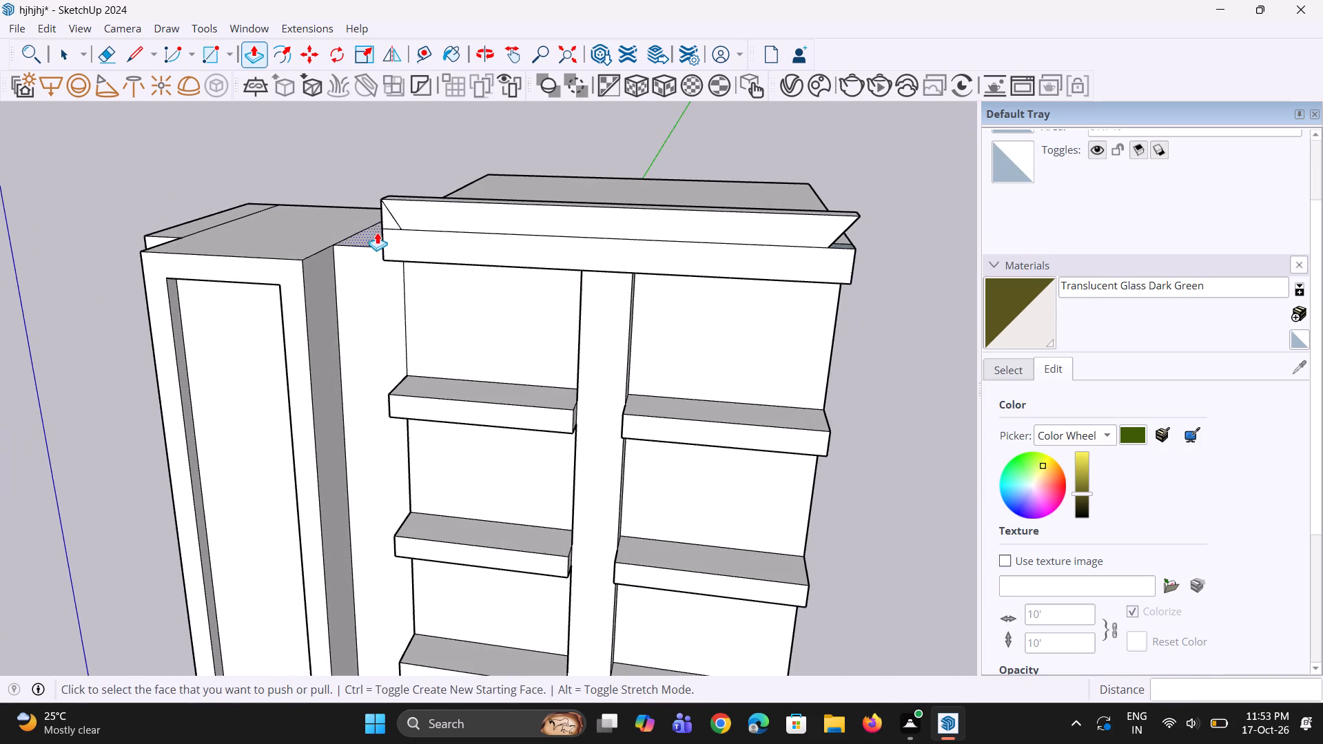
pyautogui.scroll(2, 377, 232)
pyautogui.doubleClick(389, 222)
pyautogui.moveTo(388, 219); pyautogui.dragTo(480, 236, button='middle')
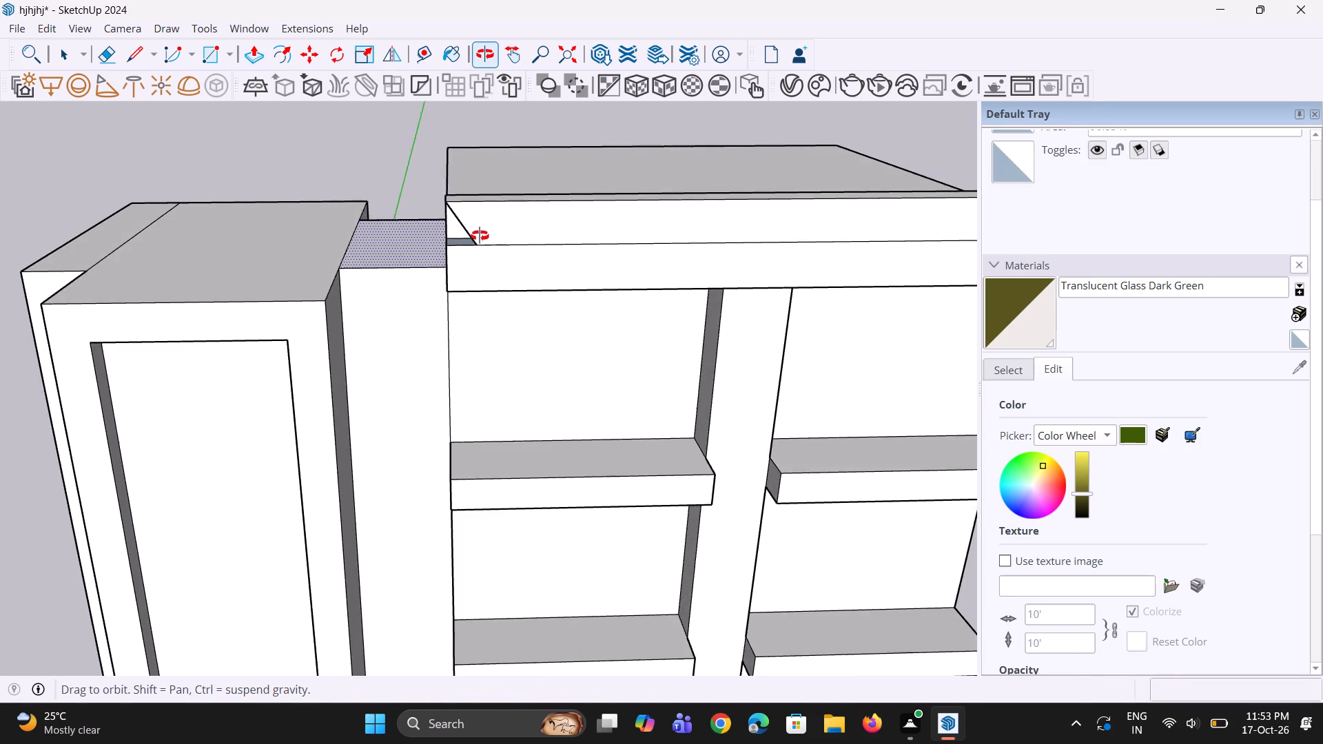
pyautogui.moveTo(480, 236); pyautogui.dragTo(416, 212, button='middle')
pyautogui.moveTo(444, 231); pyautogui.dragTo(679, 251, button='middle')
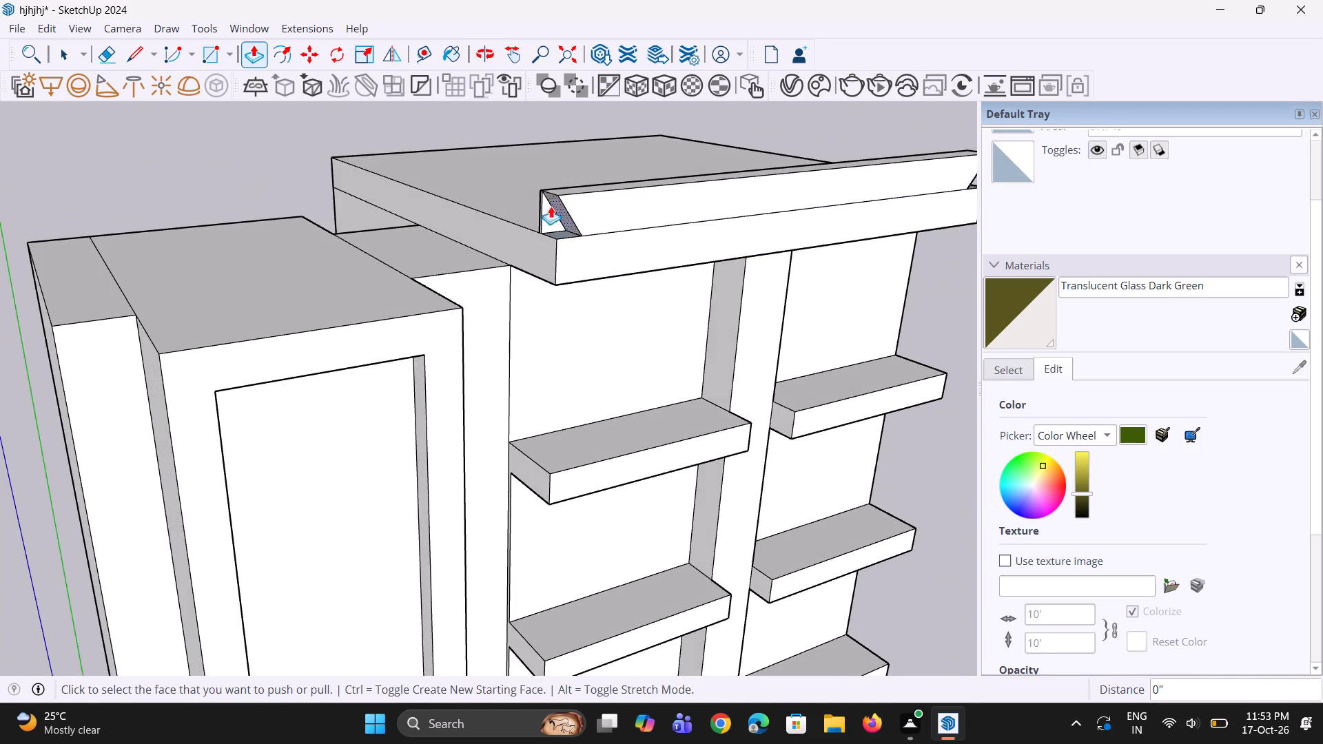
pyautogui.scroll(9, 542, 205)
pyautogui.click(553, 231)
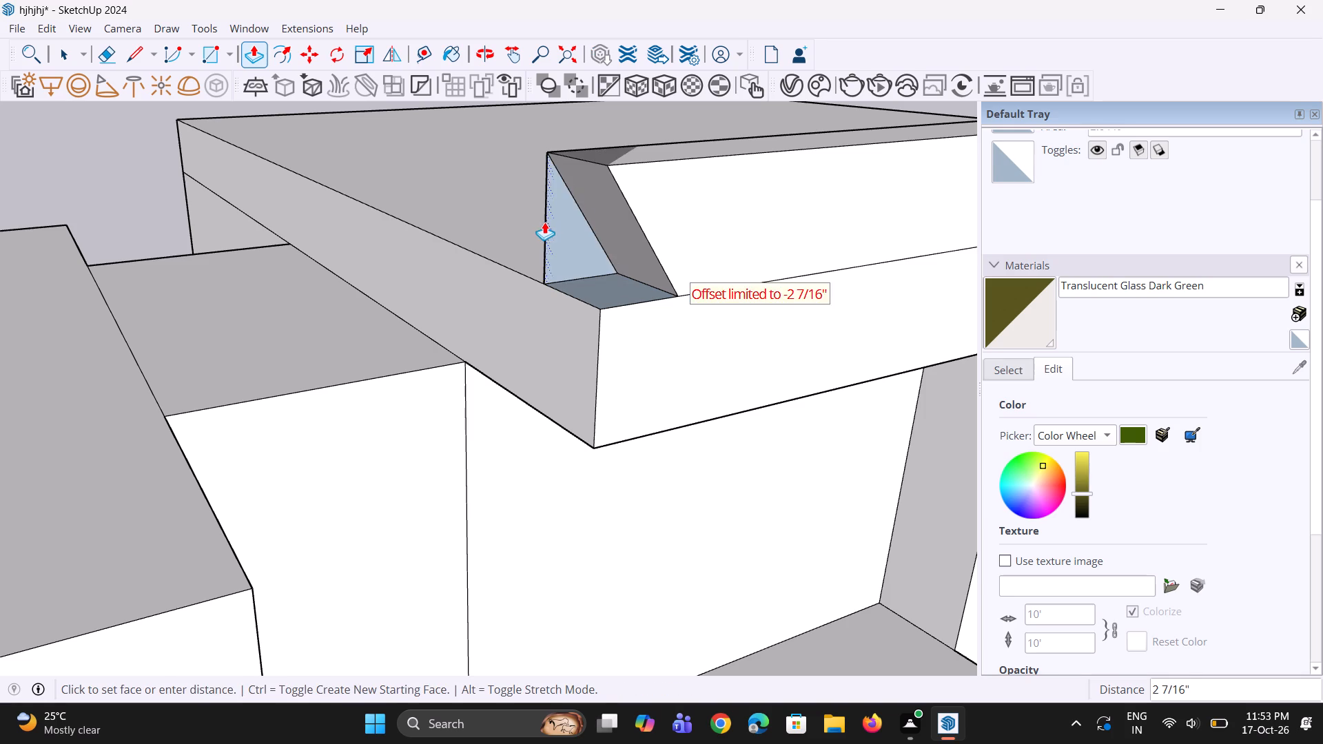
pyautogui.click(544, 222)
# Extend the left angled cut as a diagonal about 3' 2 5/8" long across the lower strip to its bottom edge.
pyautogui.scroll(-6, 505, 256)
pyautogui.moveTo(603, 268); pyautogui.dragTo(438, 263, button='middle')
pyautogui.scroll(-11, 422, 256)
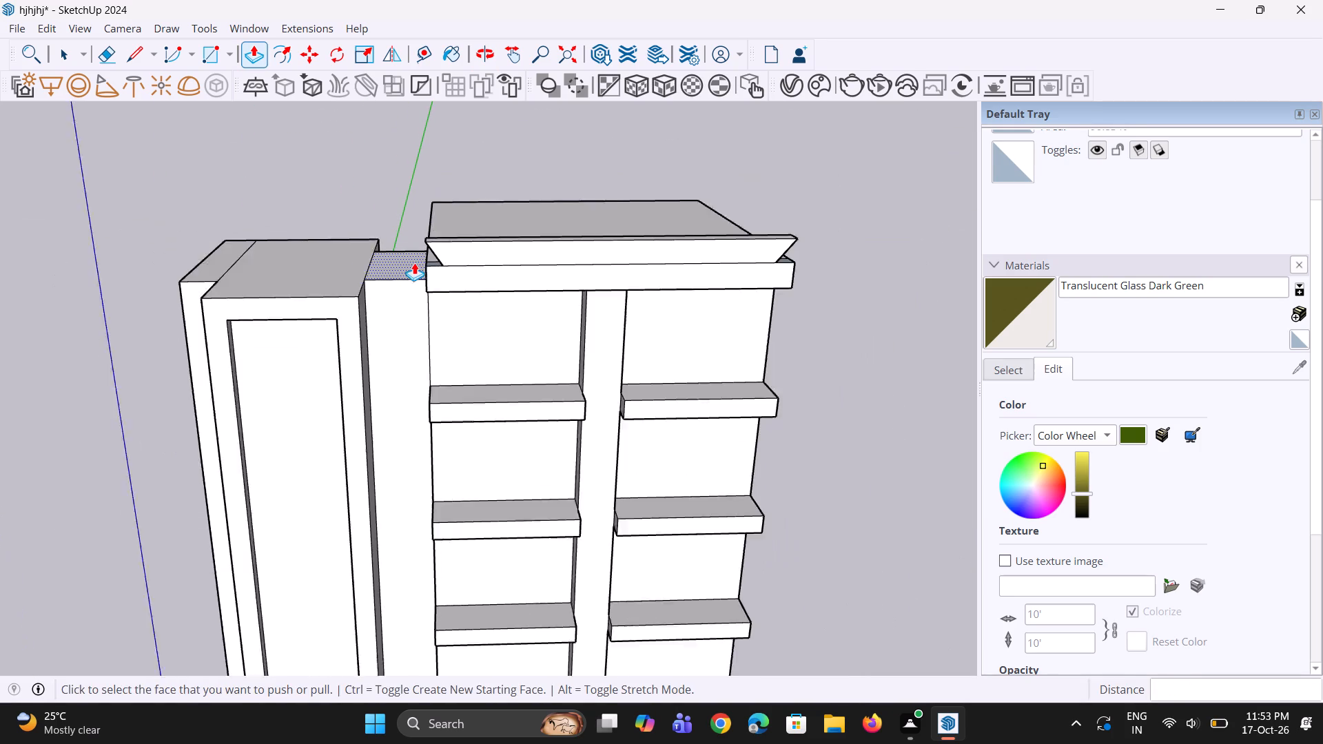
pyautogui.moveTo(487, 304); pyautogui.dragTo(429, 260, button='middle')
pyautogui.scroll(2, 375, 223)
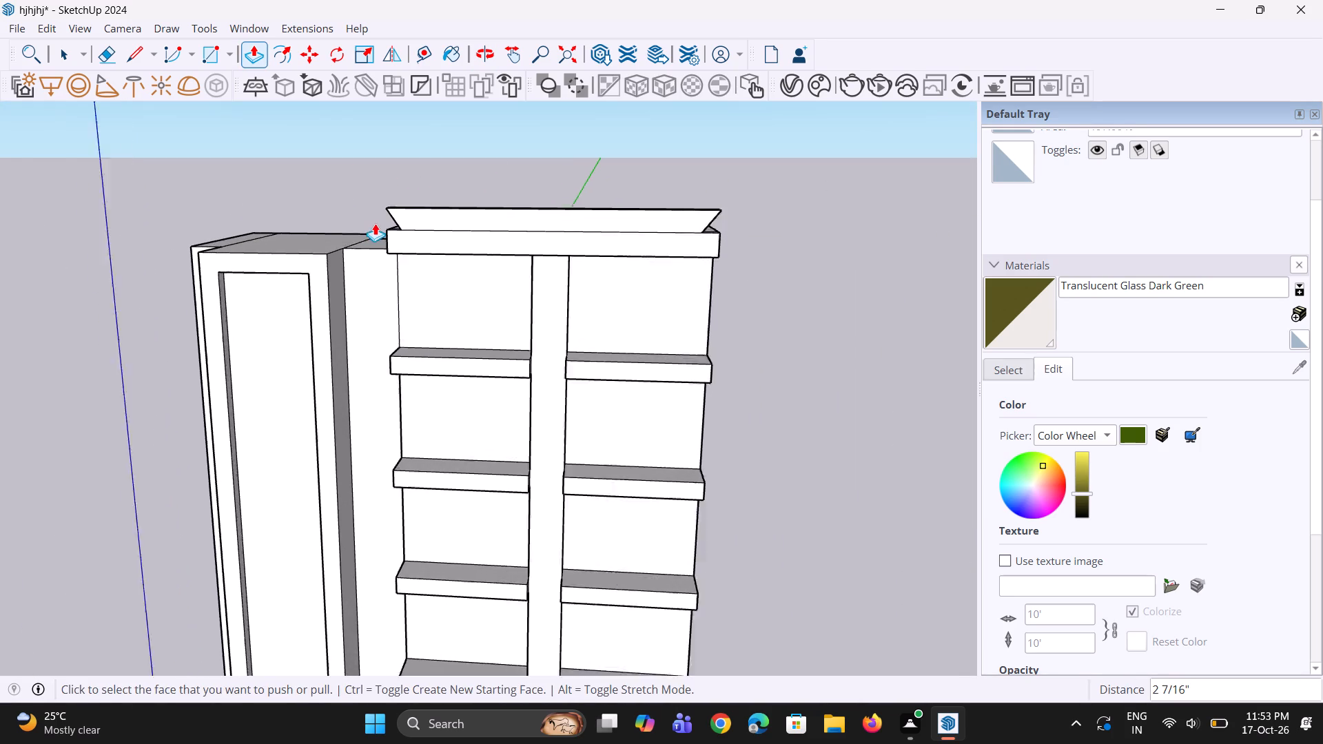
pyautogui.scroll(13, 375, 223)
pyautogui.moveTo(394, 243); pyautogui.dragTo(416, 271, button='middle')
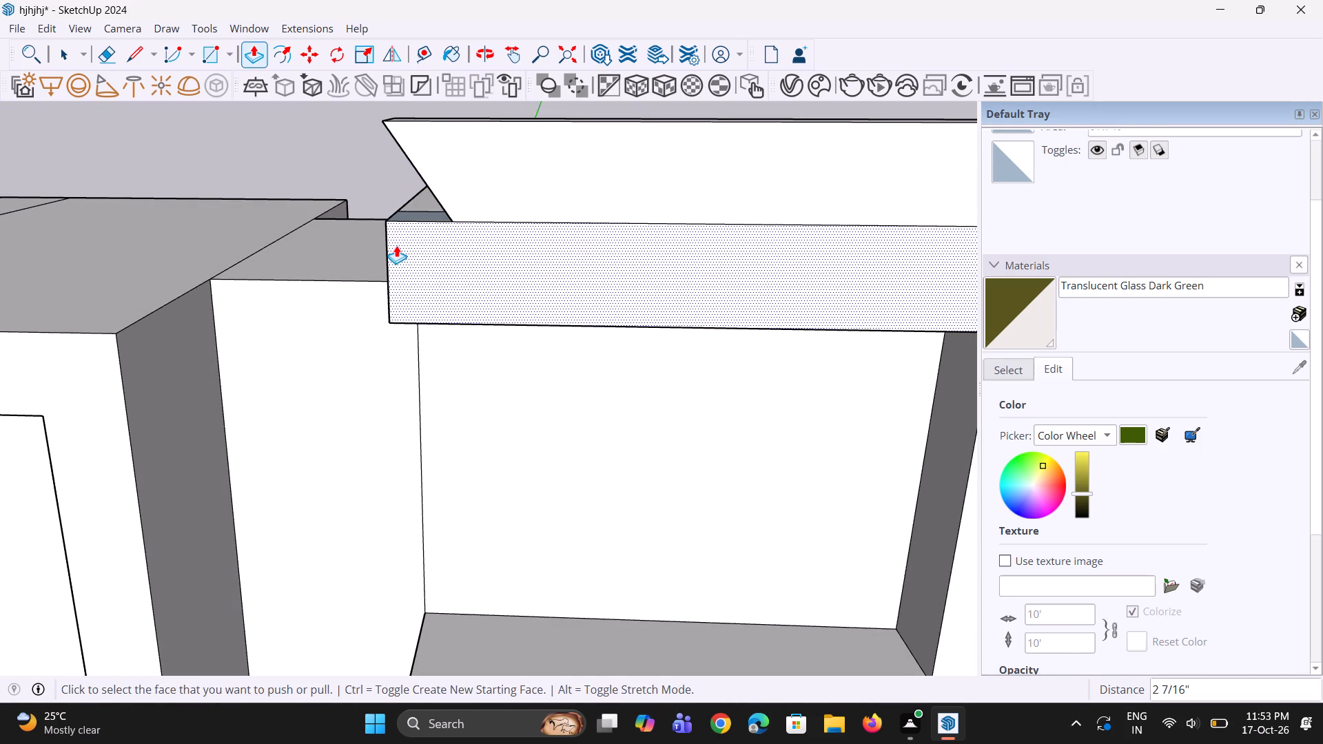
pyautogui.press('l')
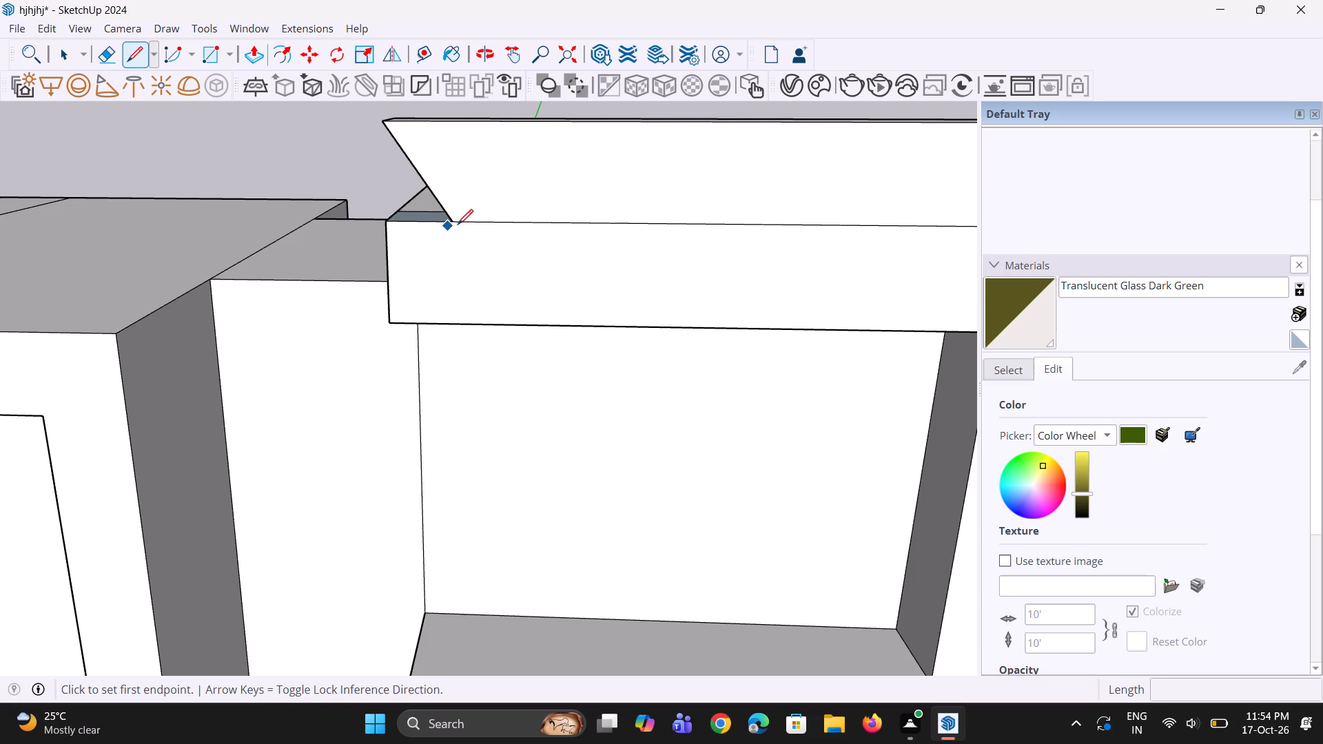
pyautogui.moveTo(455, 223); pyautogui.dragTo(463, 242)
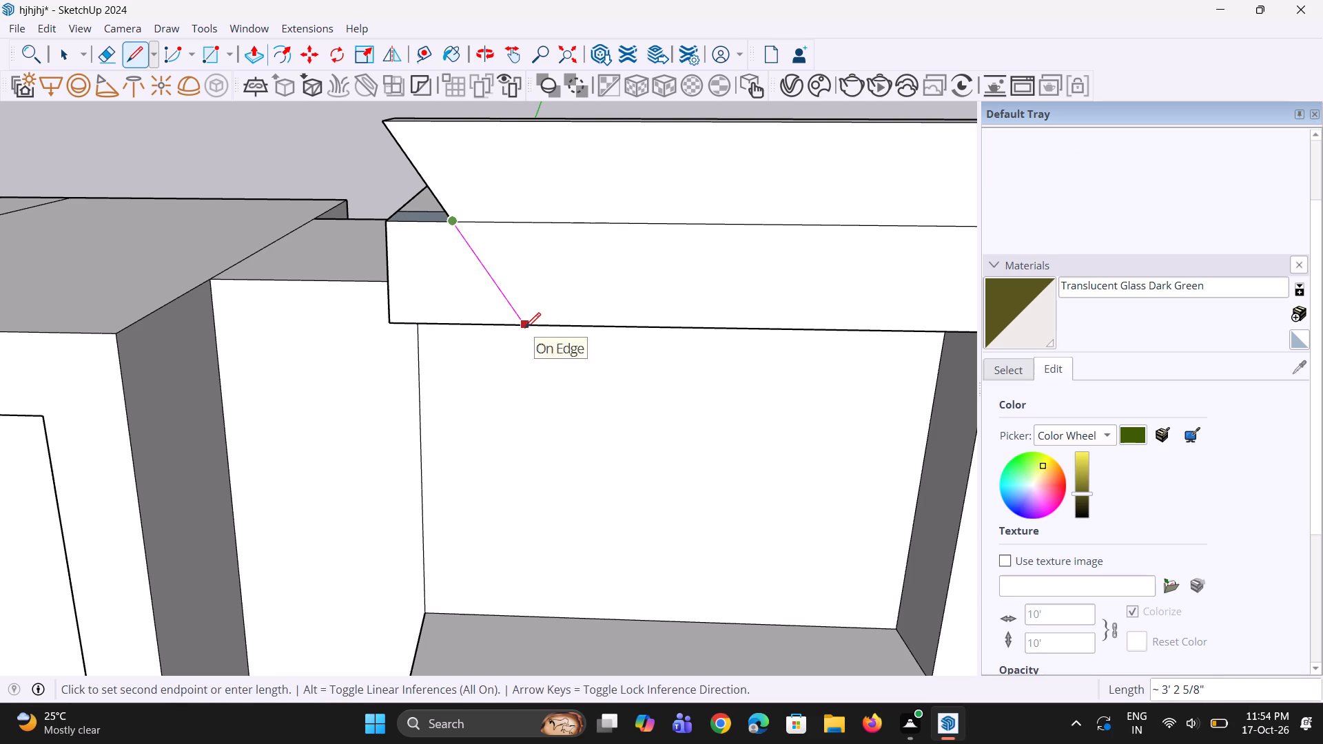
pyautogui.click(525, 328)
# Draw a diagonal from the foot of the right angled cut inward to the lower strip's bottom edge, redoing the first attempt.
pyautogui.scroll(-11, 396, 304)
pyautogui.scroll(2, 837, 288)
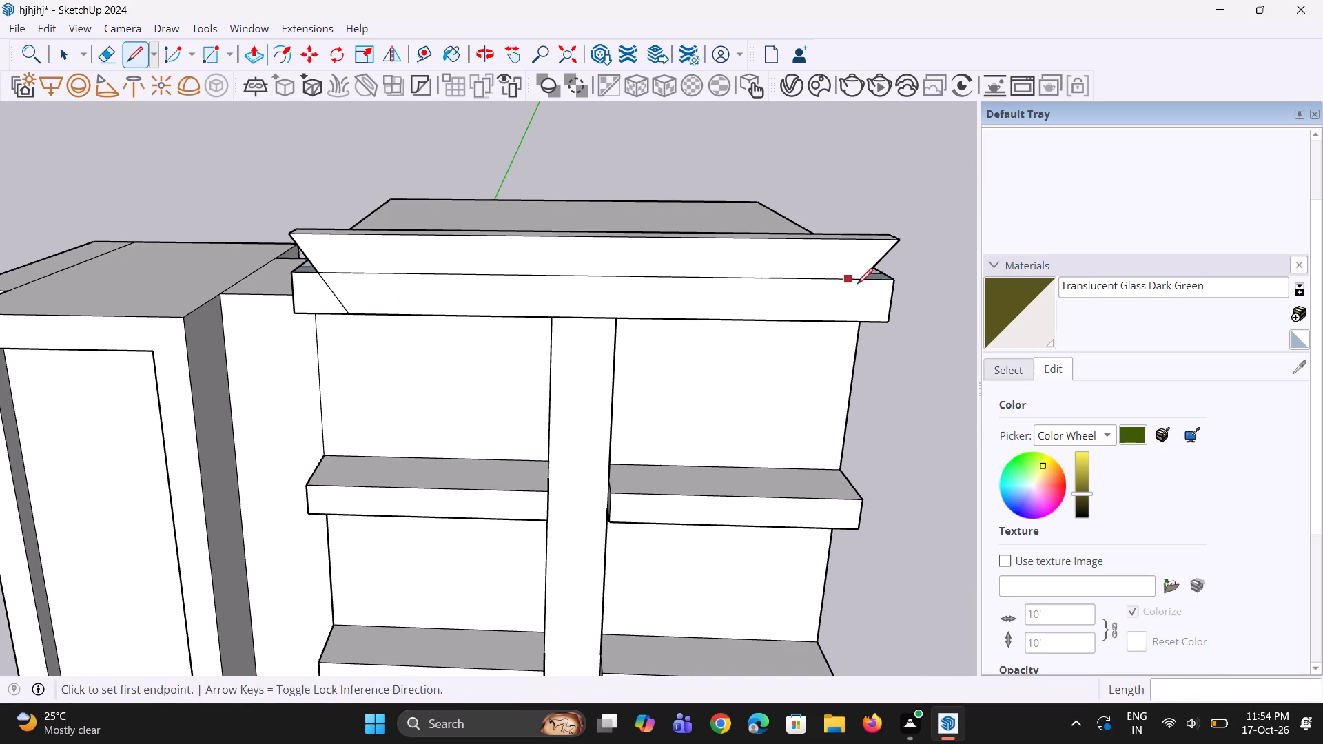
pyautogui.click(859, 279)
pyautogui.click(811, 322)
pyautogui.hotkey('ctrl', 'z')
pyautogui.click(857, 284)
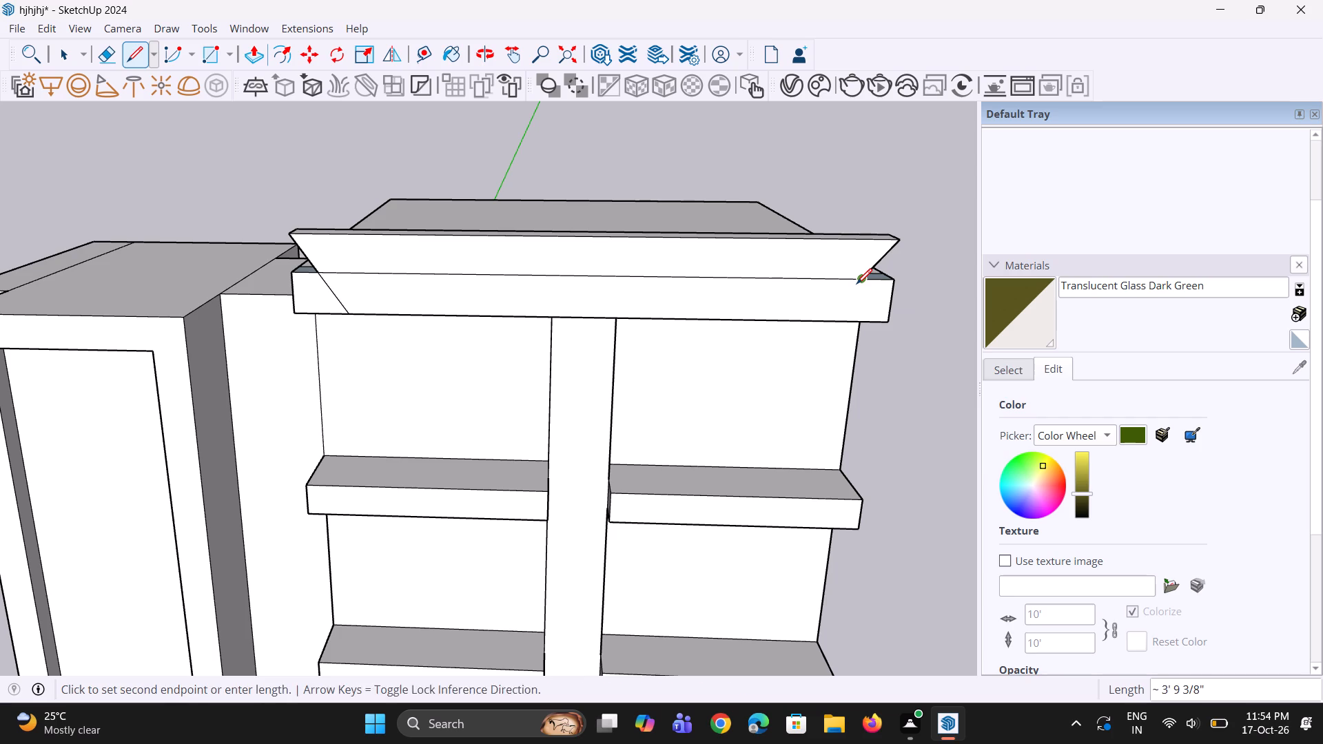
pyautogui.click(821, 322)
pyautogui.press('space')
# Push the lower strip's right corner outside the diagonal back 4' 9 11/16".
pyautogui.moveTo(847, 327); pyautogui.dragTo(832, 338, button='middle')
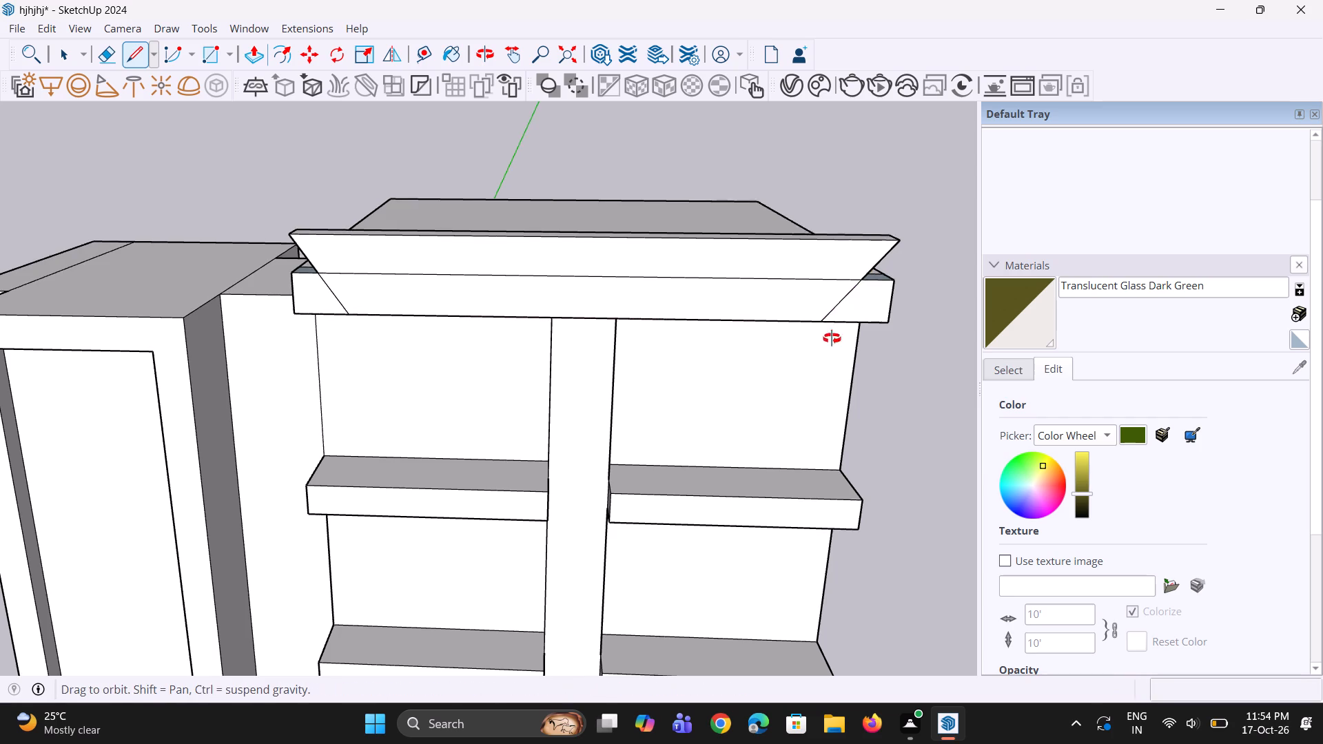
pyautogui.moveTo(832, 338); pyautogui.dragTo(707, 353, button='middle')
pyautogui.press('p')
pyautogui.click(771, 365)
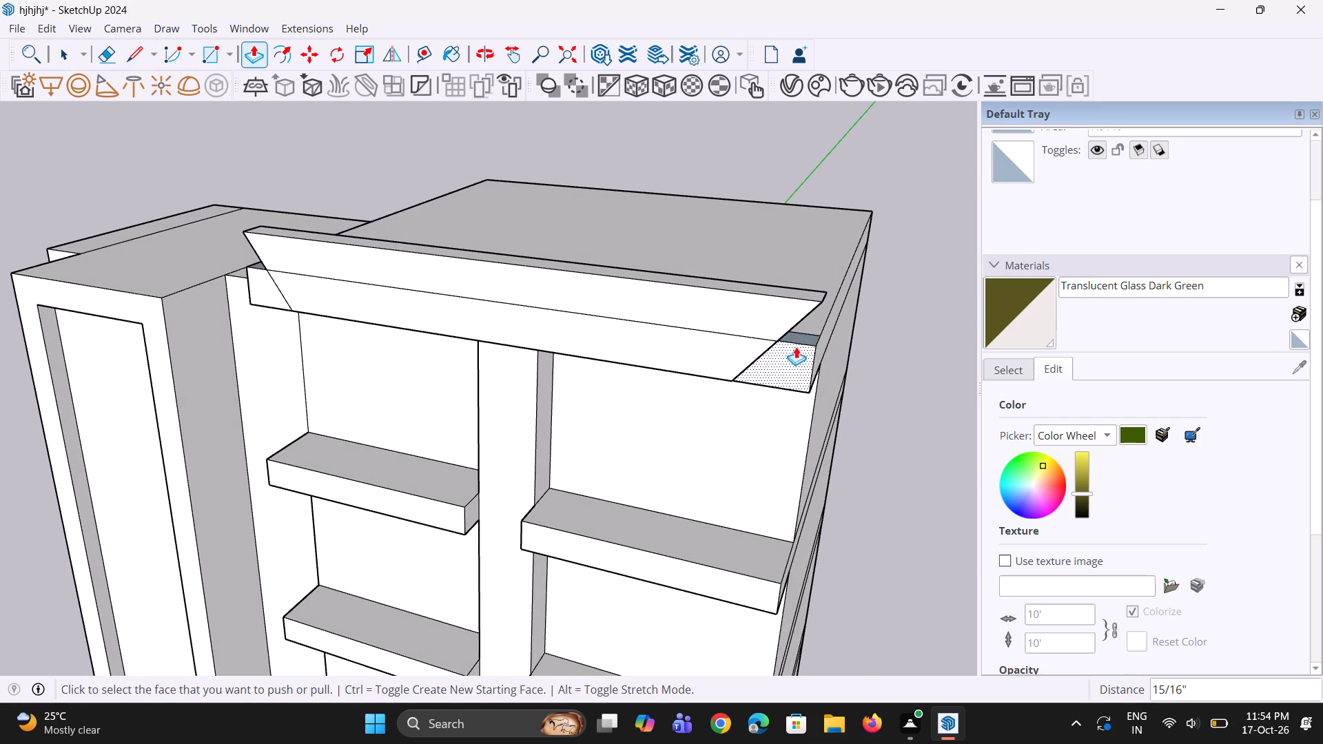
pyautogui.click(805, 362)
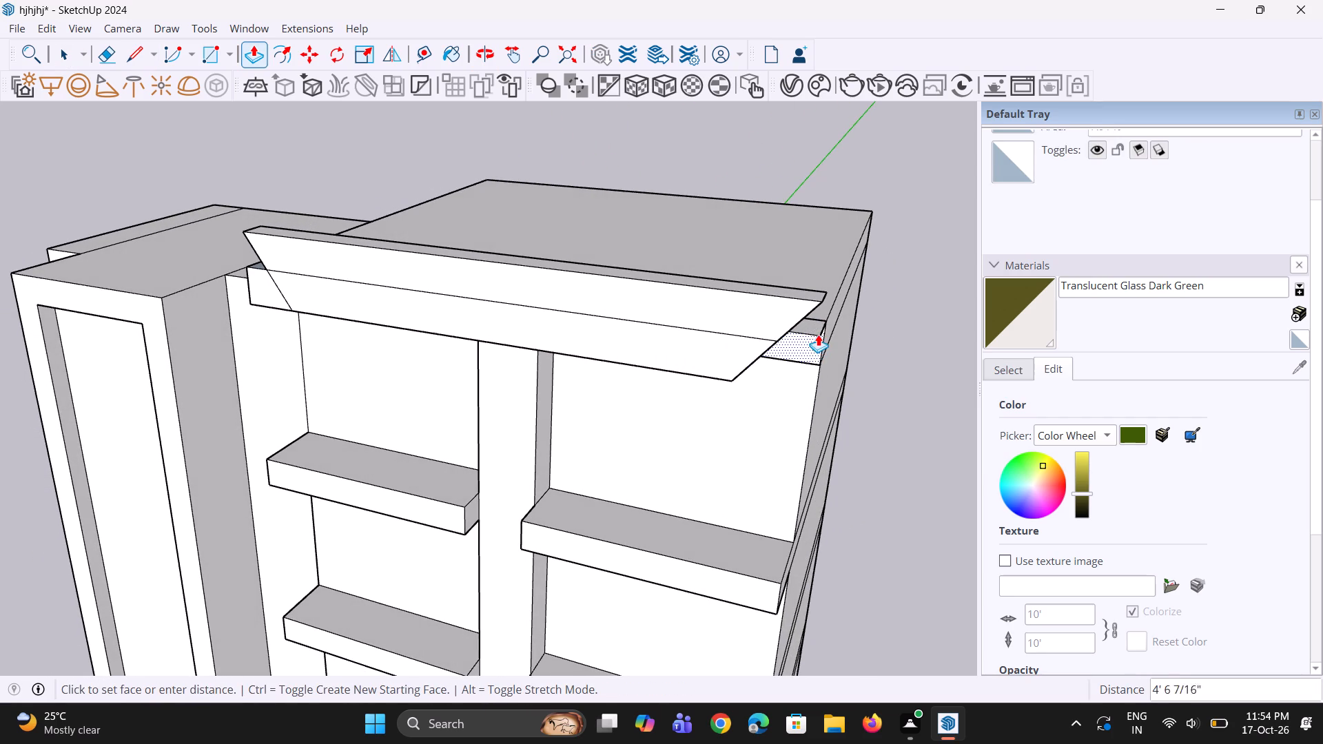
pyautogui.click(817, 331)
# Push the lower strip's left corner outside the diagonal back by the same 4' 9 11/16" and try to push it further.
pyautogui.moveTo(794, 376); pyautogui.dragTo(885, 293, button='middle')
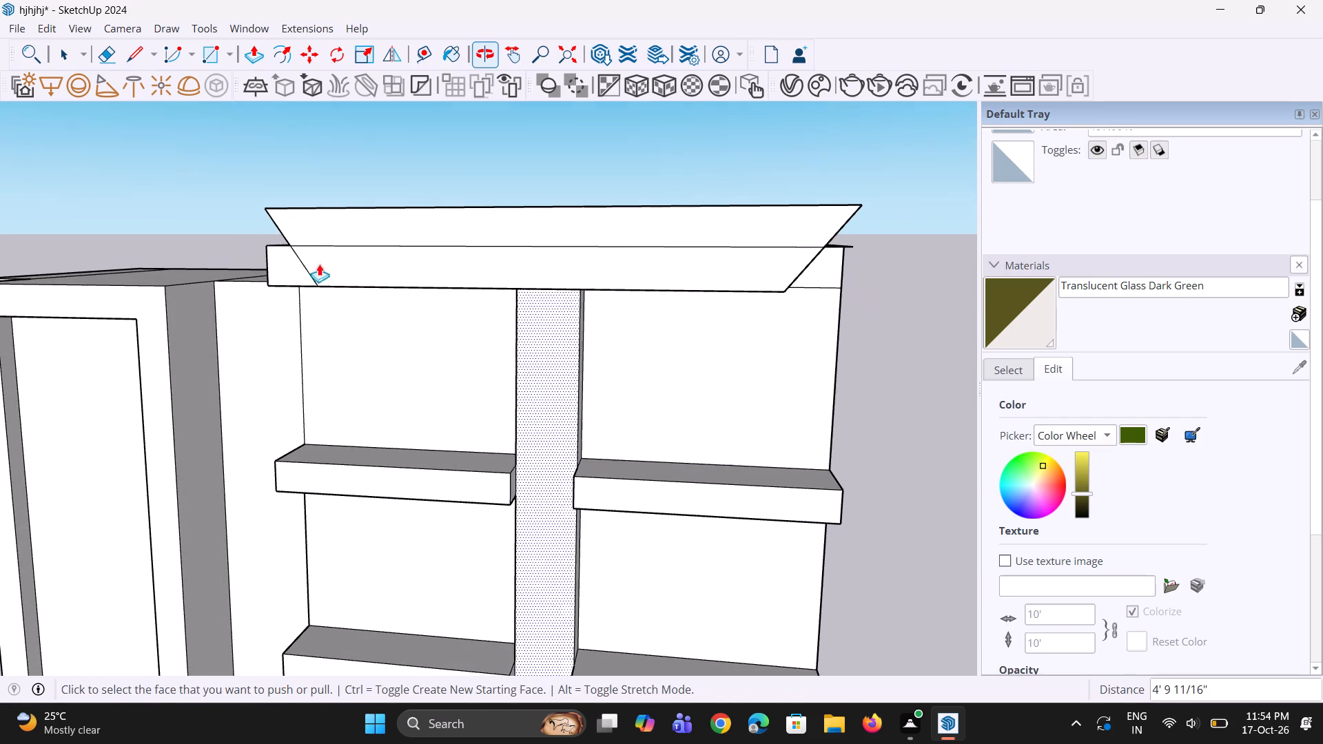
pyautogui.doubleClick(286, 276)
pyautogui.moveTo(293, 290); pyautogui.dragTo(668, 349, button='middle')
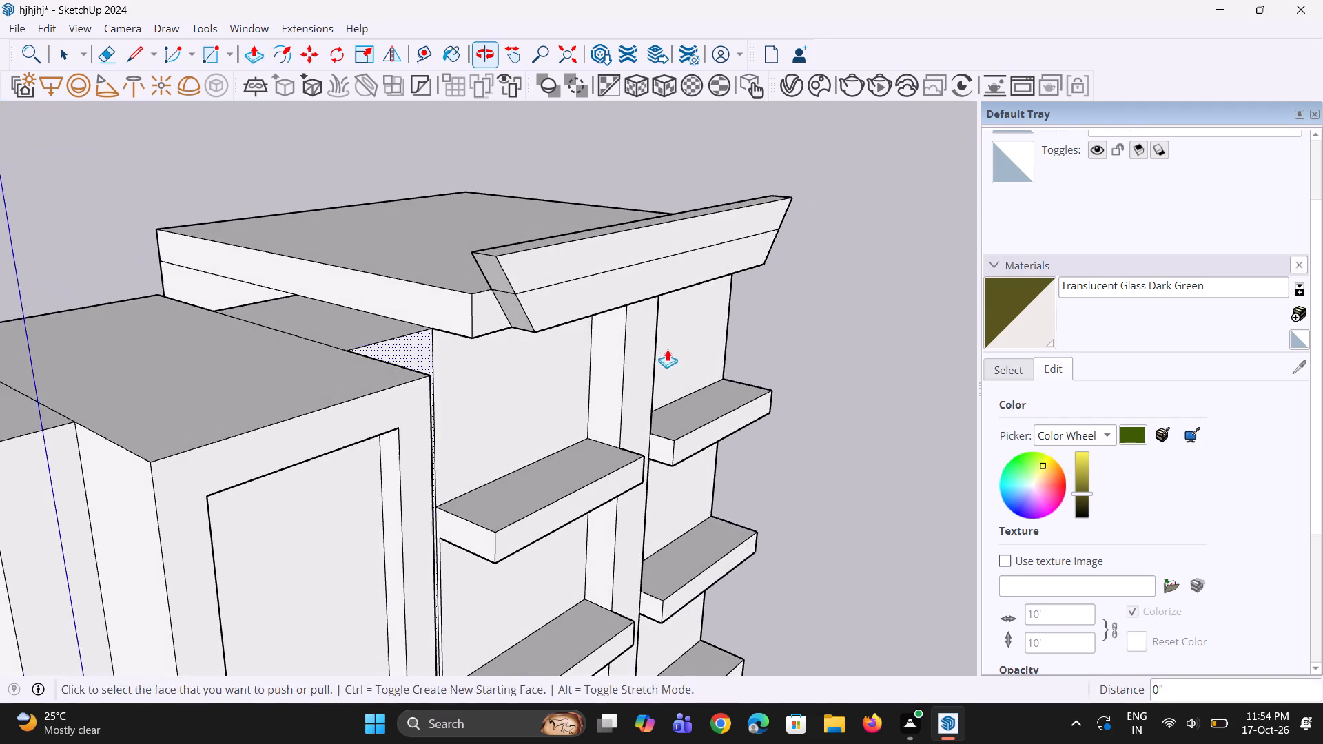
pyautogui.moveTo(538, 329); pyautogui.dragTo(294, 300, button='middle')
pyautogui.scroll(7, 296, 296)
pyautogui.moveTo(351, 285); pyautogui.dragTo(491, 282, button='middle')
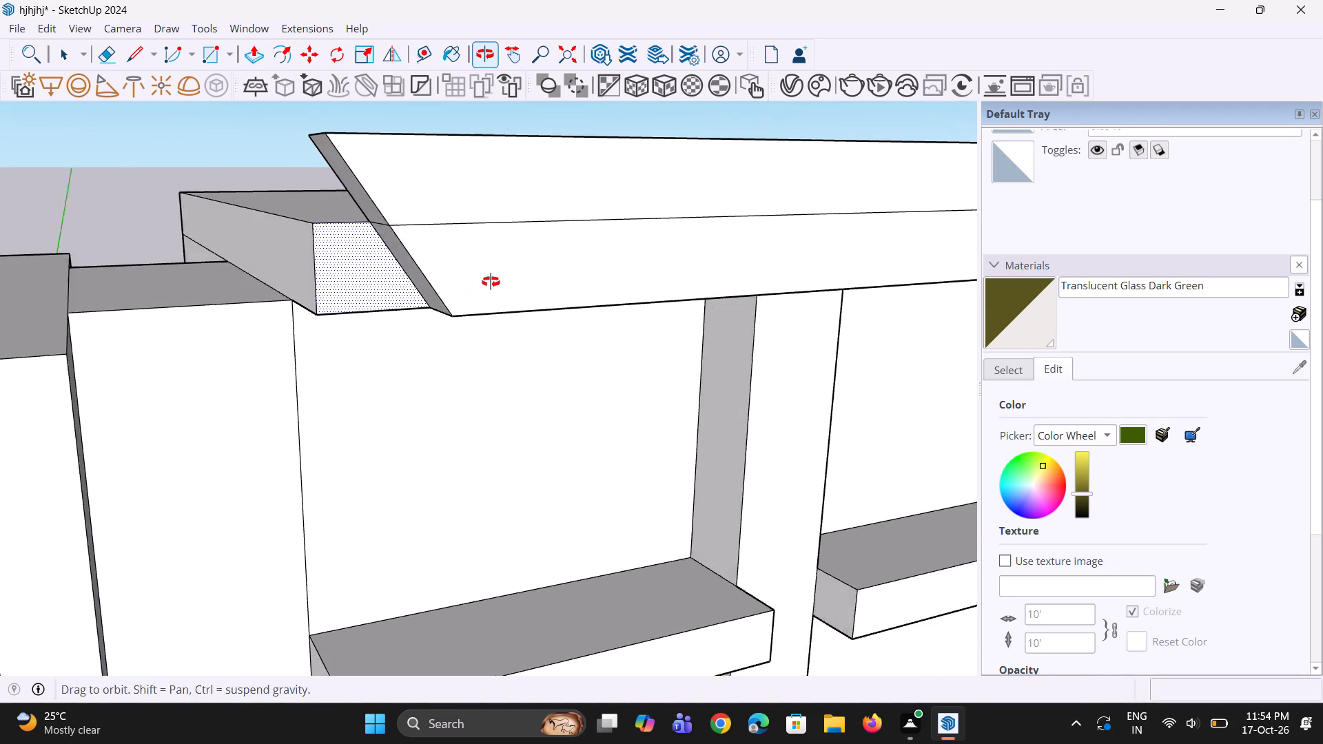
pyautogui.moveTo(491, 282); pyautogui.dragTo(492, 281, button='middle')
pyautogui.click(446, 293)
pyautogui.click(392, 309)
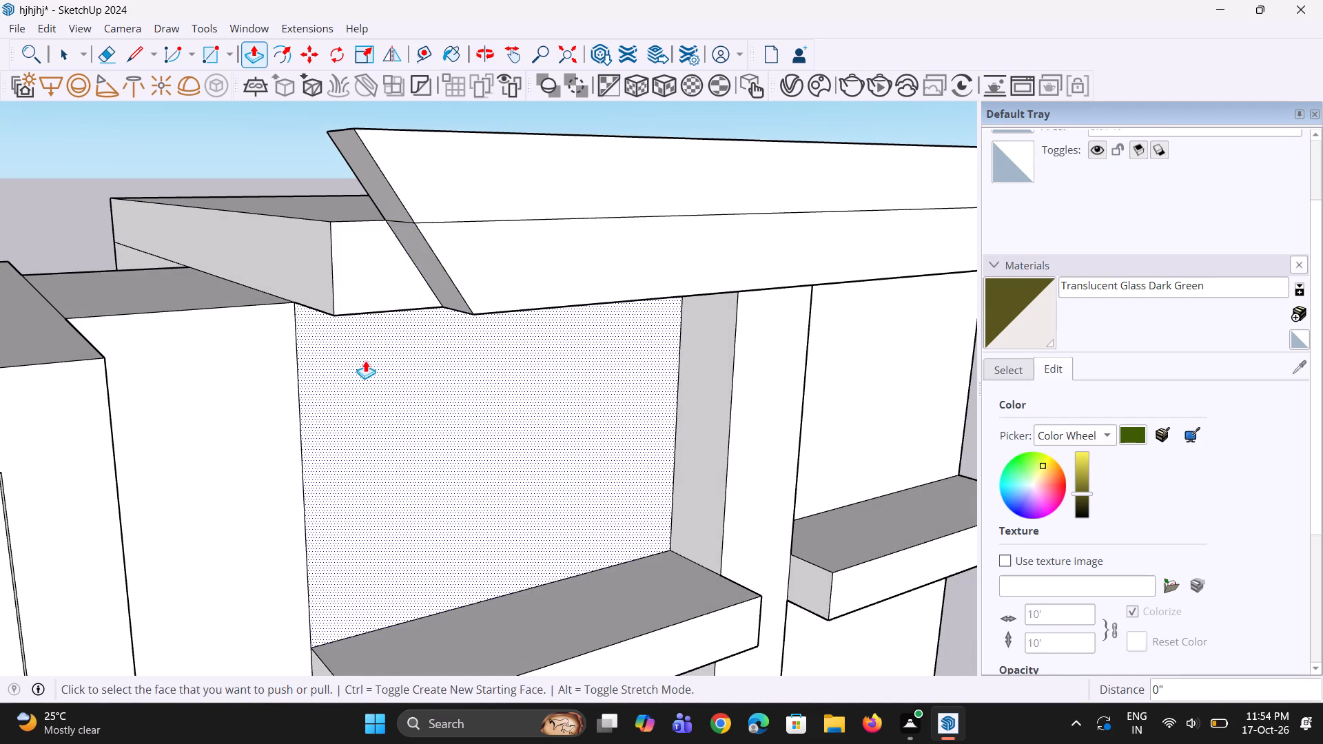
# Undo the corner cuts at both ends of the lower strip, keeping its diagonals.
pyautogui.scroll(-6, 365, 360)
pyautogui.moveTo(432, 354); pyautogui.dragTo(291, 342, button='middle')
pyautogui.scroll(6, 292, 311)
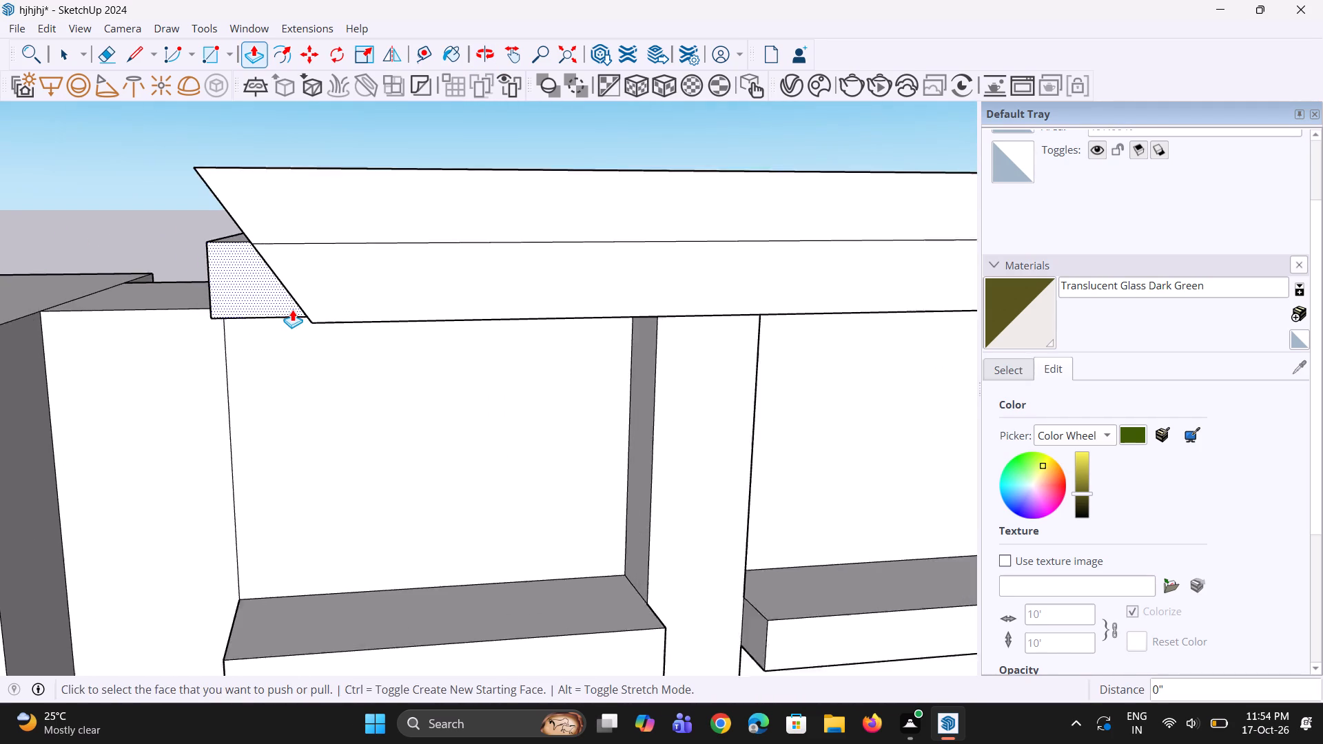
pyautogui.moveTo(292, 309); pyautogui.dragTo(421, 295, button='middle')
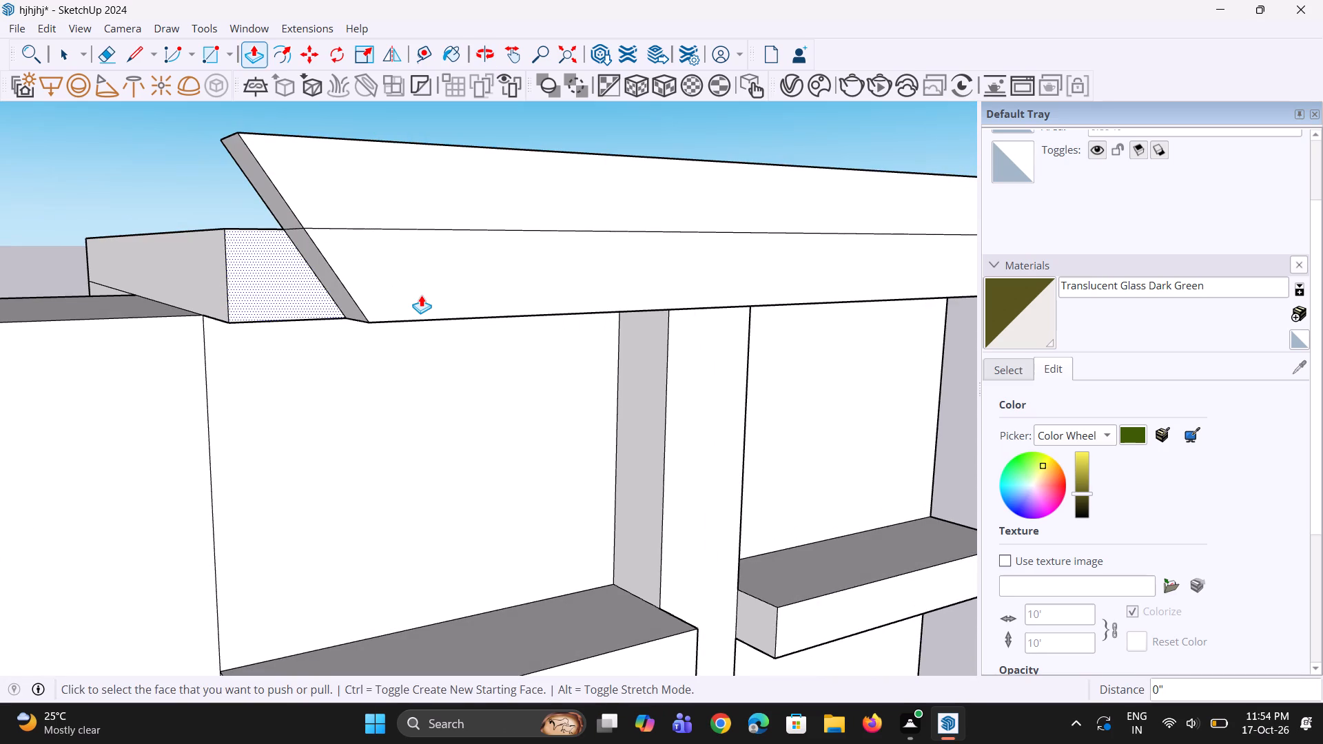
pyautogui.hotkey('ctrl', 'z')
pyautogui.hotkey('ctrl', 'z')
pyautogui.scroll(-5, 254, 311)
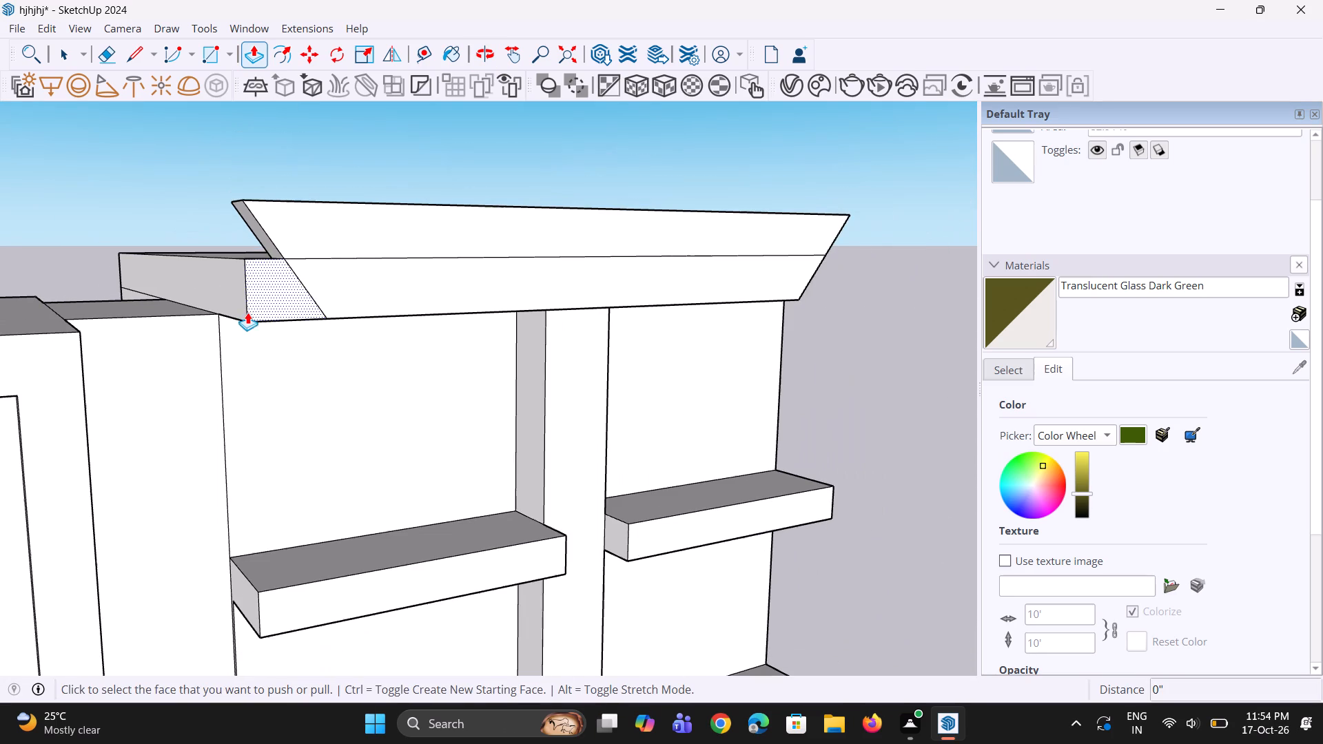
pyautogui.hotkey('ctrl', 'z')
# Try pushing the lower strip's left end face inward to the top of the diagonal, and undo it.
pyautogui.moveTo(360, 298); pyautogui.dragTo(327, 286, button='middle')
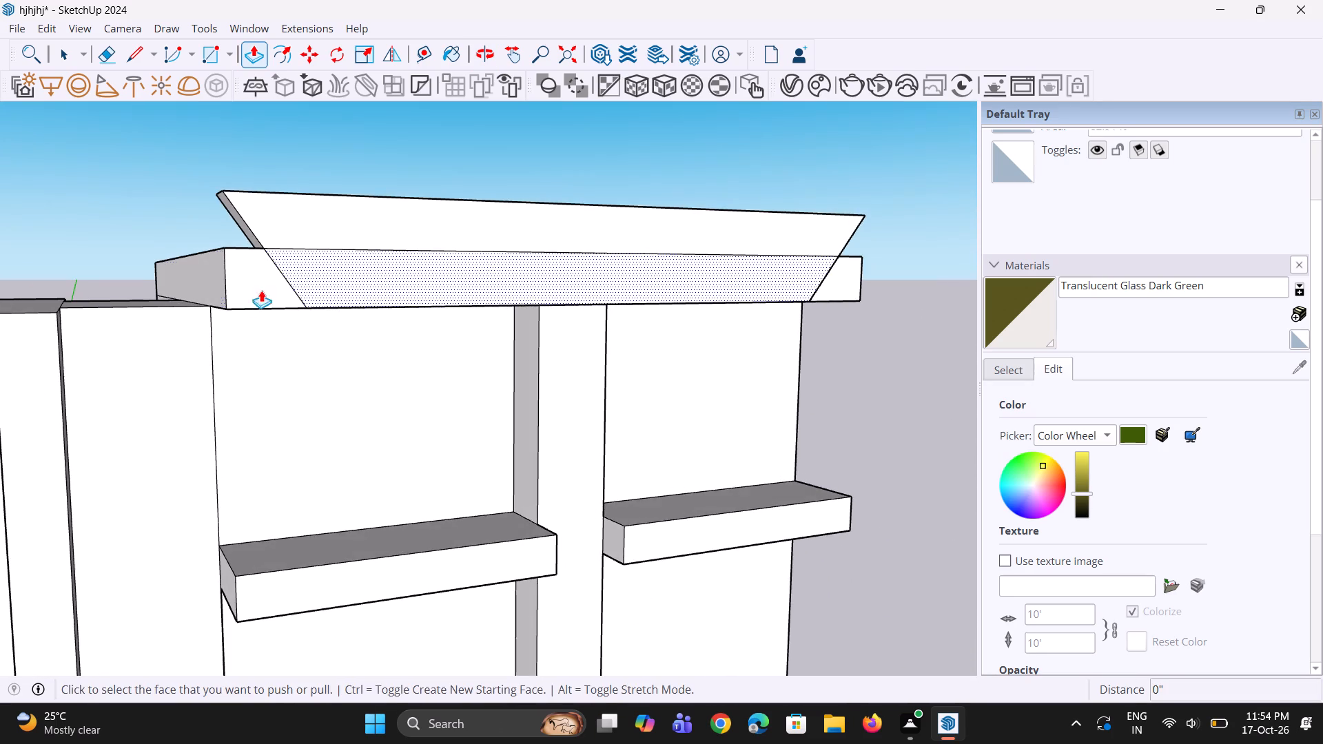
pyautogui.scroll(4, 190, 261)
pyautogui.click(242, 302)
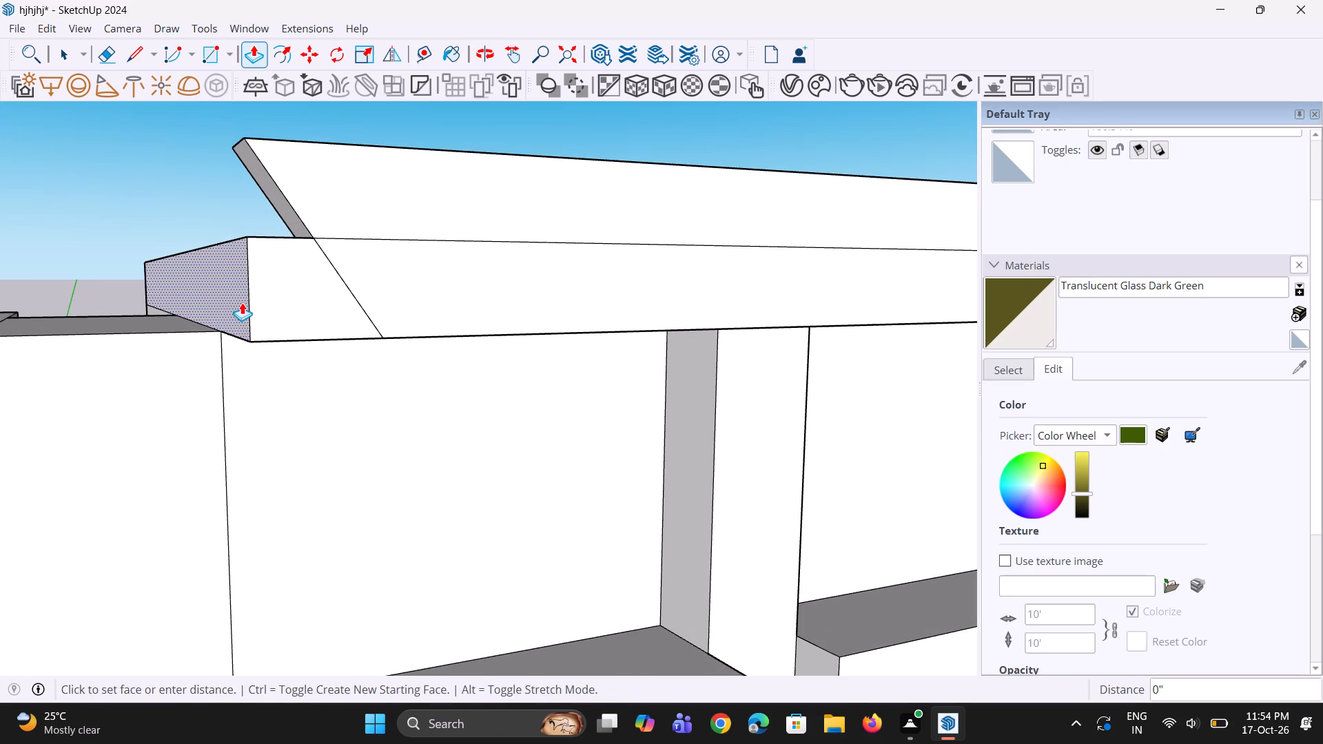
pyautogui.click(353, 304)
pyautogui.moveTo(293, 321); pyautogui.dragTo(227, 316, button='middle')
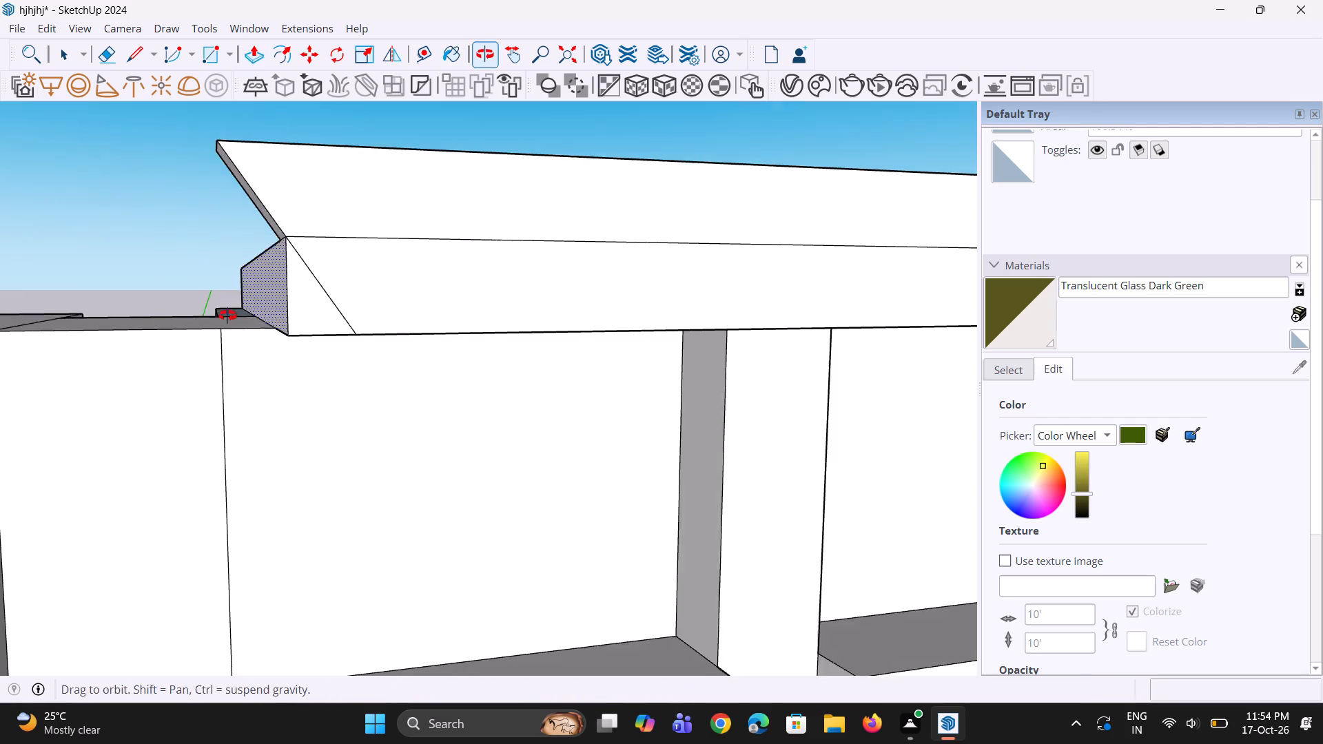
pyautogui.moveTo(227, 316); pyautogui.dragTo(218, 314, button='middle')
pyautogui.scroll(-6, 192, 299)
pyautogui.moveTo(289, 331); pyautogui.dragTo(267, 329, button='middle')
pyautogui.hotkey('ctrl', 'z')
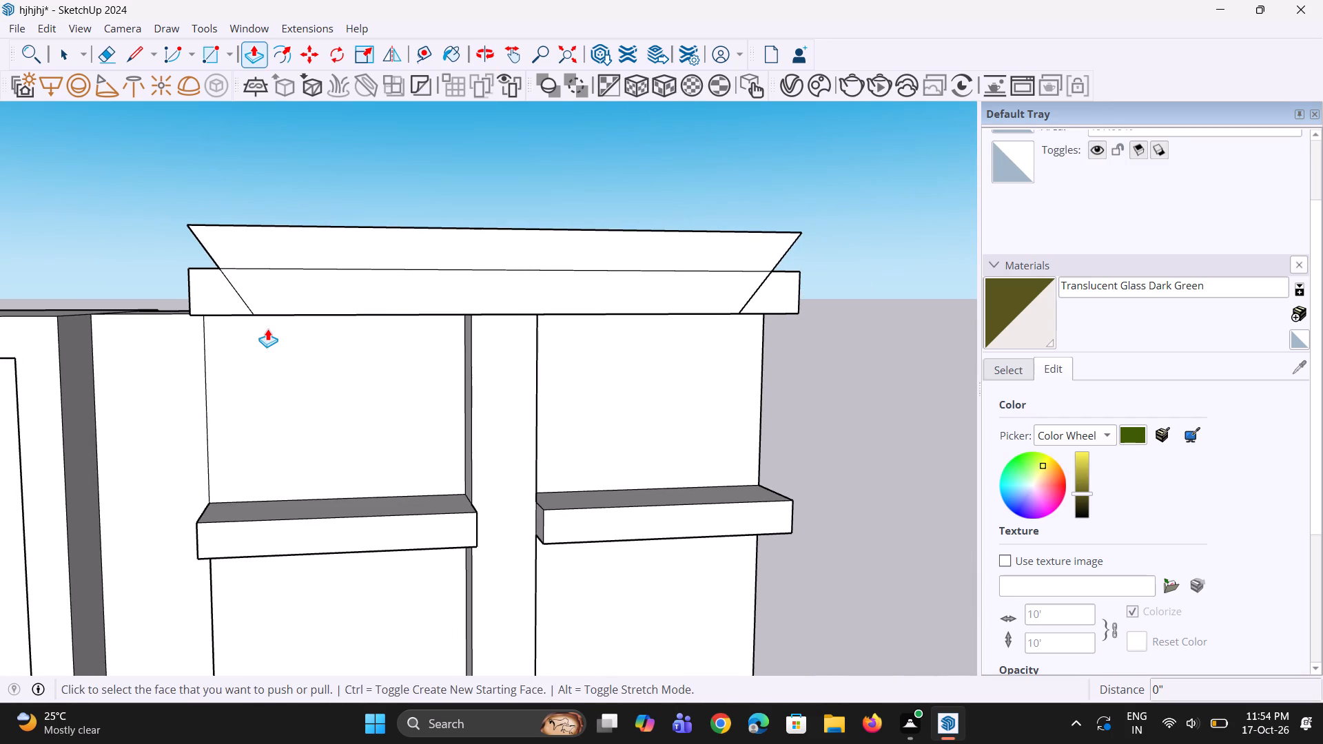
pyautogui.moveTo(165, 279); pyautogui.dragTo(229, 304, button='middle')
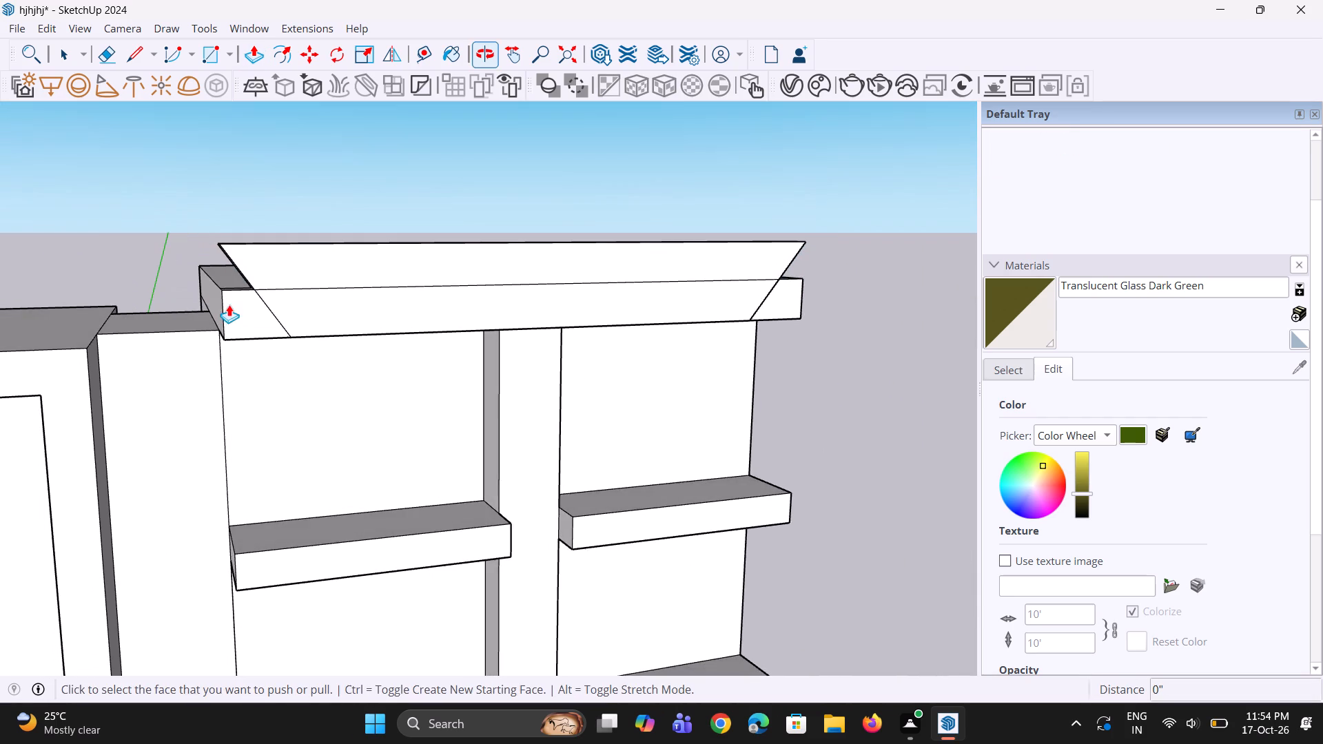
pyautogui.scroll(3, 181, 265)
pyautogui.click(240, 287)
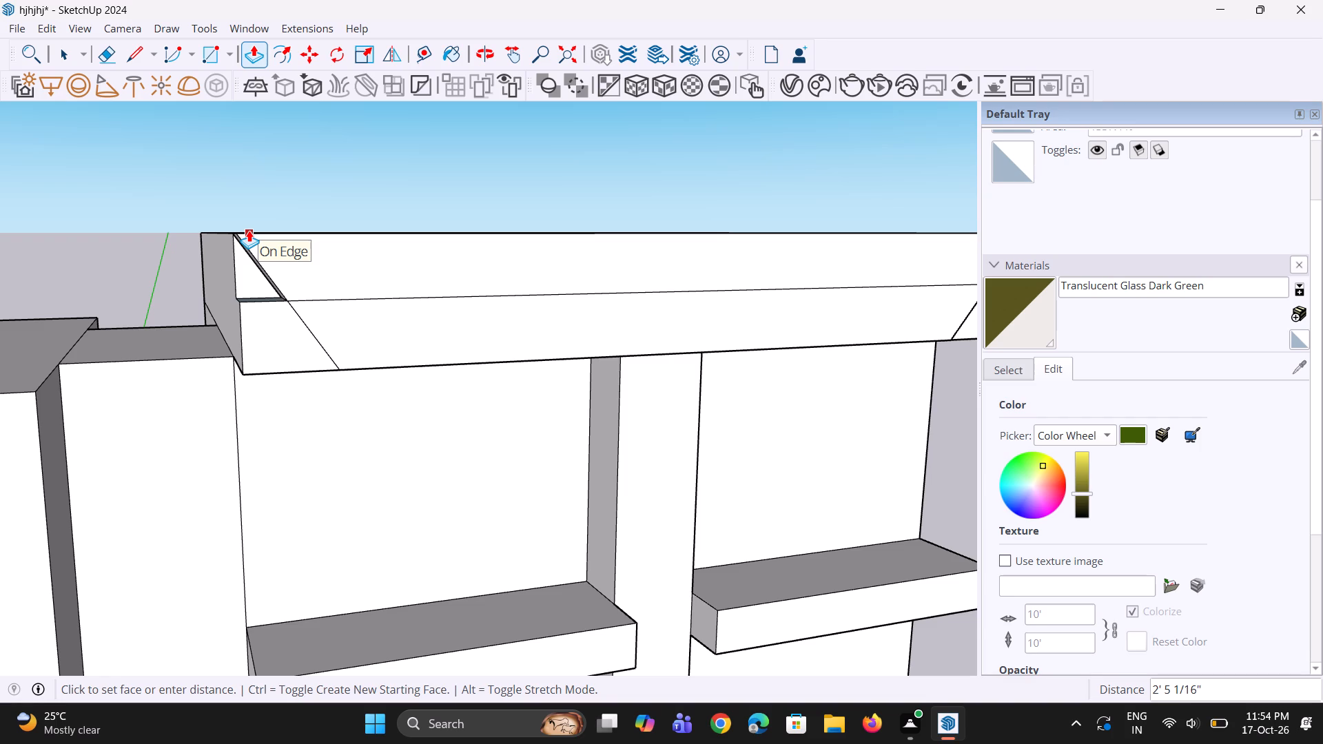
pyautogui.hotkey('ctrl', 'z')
# Undo the corner cuts and all diagonals back to the plain rectangular front band with only its horizontal dividing line.
pyautogui.hotkey('ctrl', 'z')
pyautogui.hotkey('ctrl', 'z')
pyautogui.hotkey('ctrl', 'z')
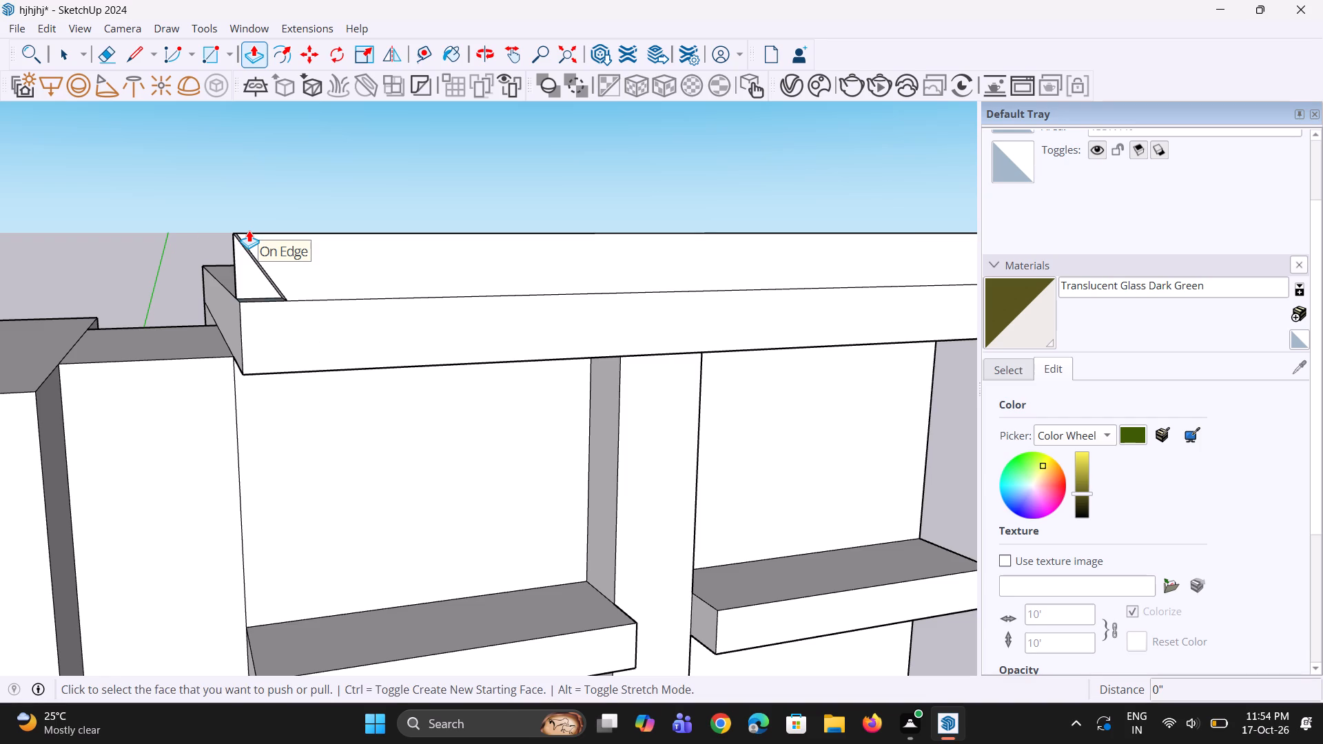
pyautogui.hotkey('ctrl', 'z')
pyautogui.hotkey('ctrl', 'z')
pyautogui.hotkey('ctrl', 'z')
pyautogui.hotkey('ctrl', 'z')
pyautogui.scroll(-3, 219, 286)
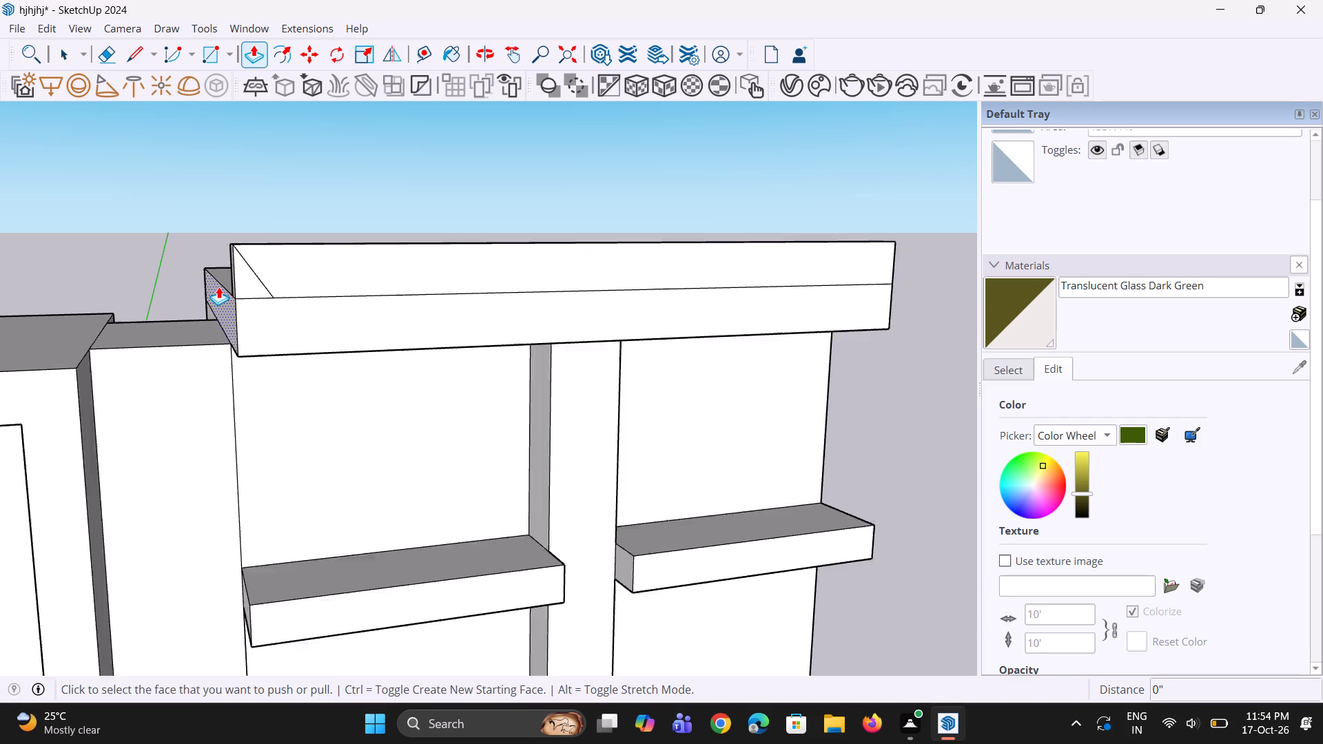
pyautogui.scroll(-2, 218, 287)
pyautogui.hotkey('ctrl', 'z')
pyautogui.moveTo(358, 290); pyautogui.dragTo(356, 391, button='middle')
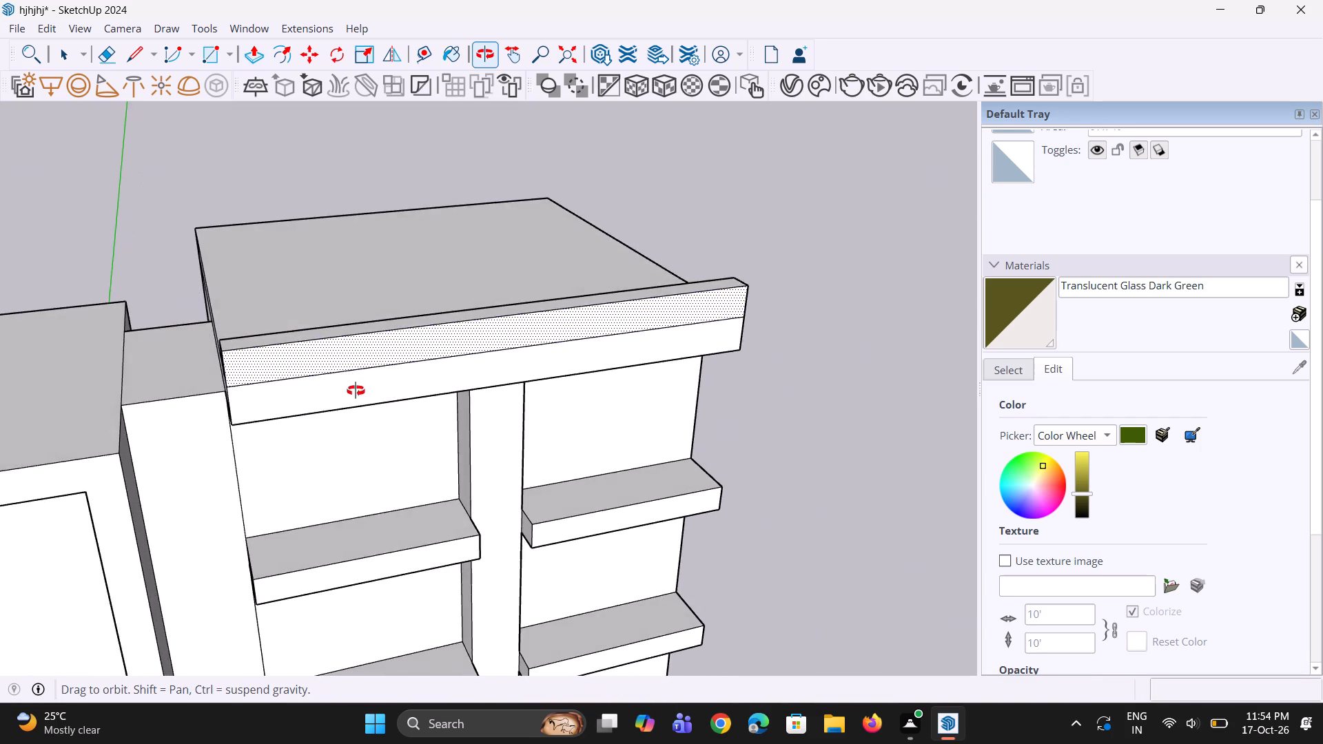
pyautogui.moveTo(356, 391); pyautogui.dragTo(356, 333, button='middle')
pyautogui.moveTo(350, 335); pyautogui.dragTo(356, 313, button='middle')
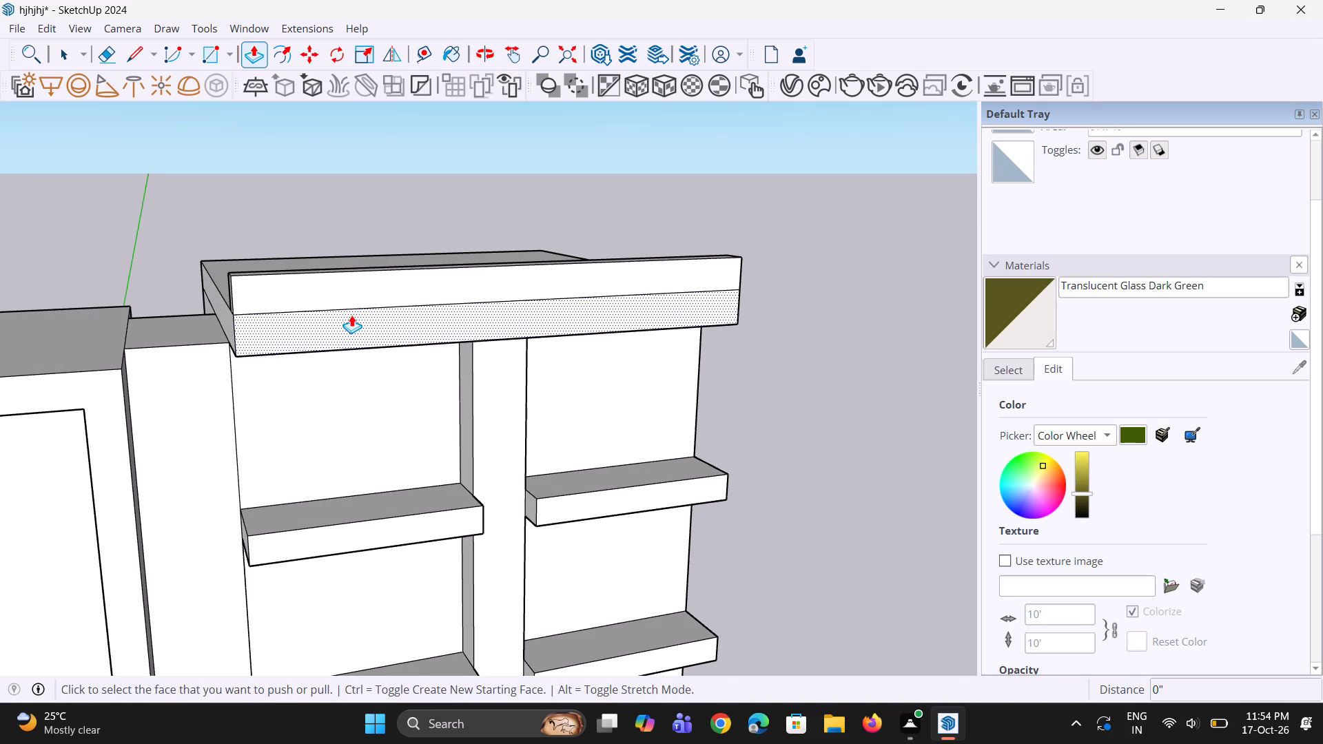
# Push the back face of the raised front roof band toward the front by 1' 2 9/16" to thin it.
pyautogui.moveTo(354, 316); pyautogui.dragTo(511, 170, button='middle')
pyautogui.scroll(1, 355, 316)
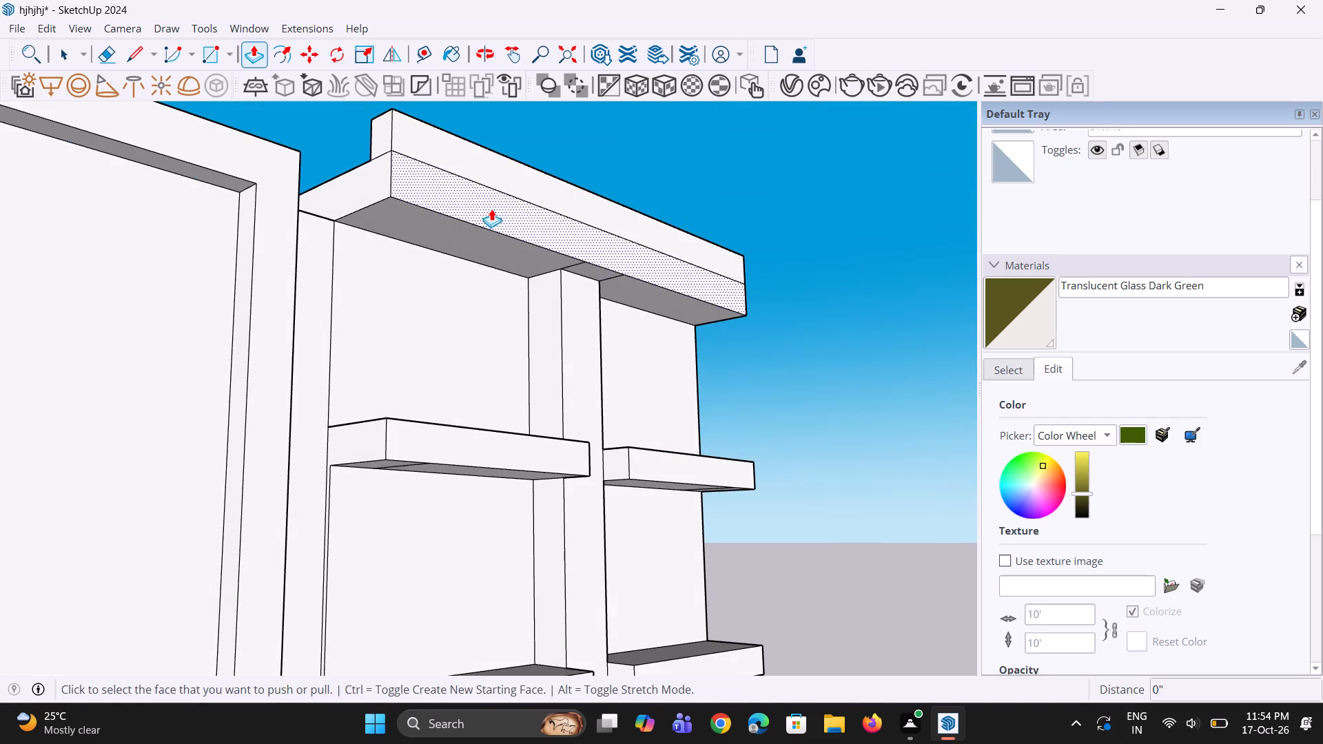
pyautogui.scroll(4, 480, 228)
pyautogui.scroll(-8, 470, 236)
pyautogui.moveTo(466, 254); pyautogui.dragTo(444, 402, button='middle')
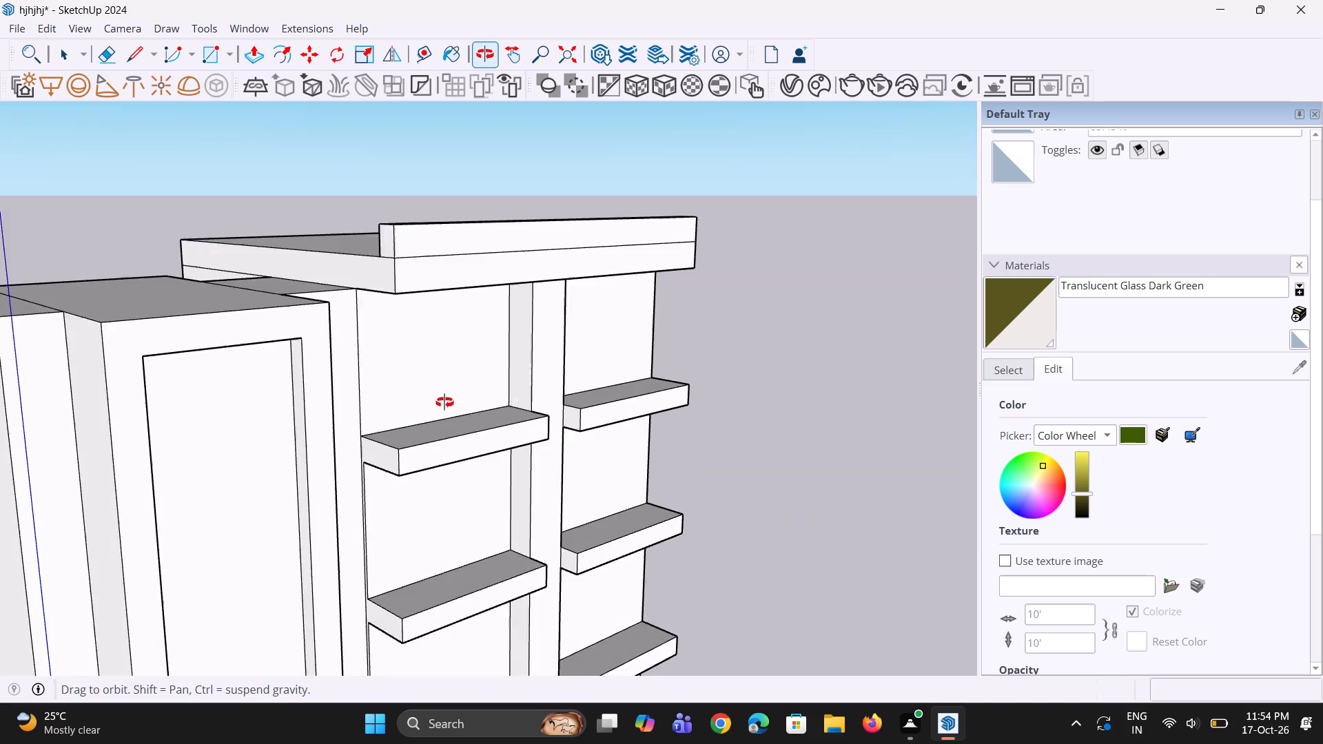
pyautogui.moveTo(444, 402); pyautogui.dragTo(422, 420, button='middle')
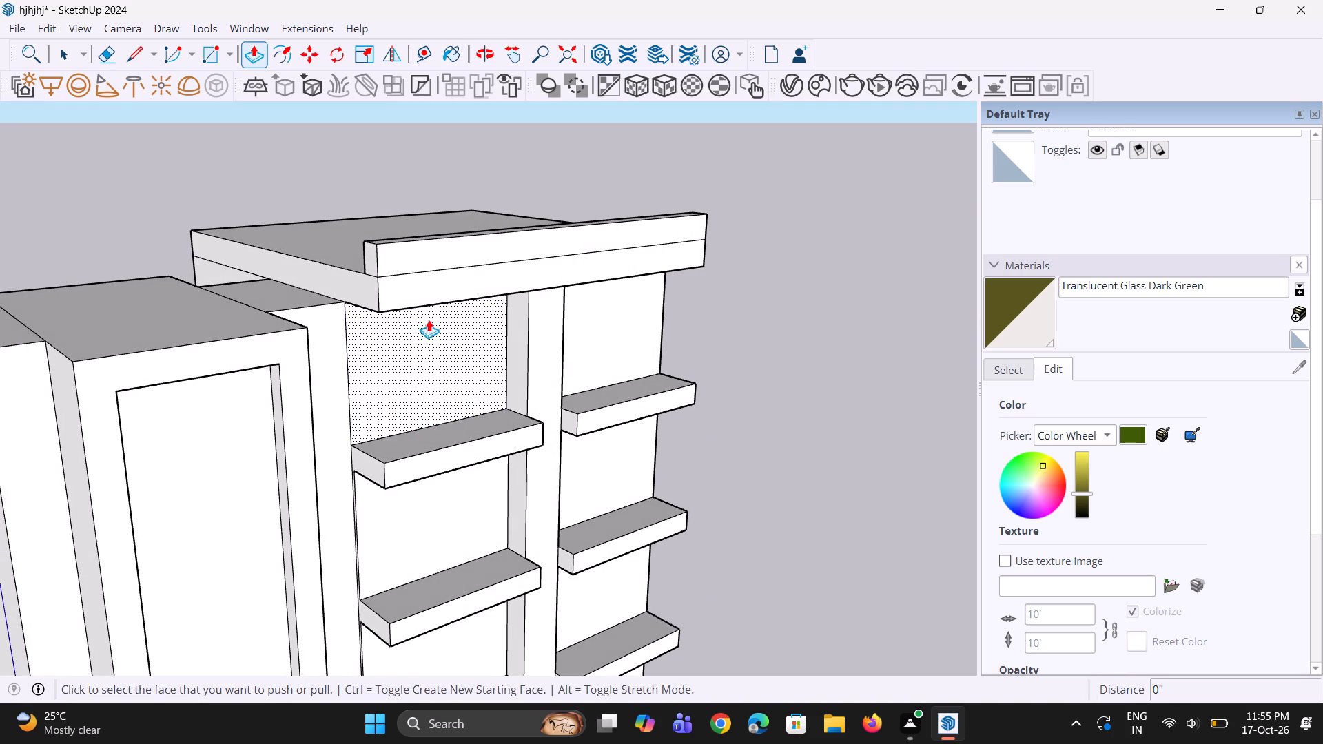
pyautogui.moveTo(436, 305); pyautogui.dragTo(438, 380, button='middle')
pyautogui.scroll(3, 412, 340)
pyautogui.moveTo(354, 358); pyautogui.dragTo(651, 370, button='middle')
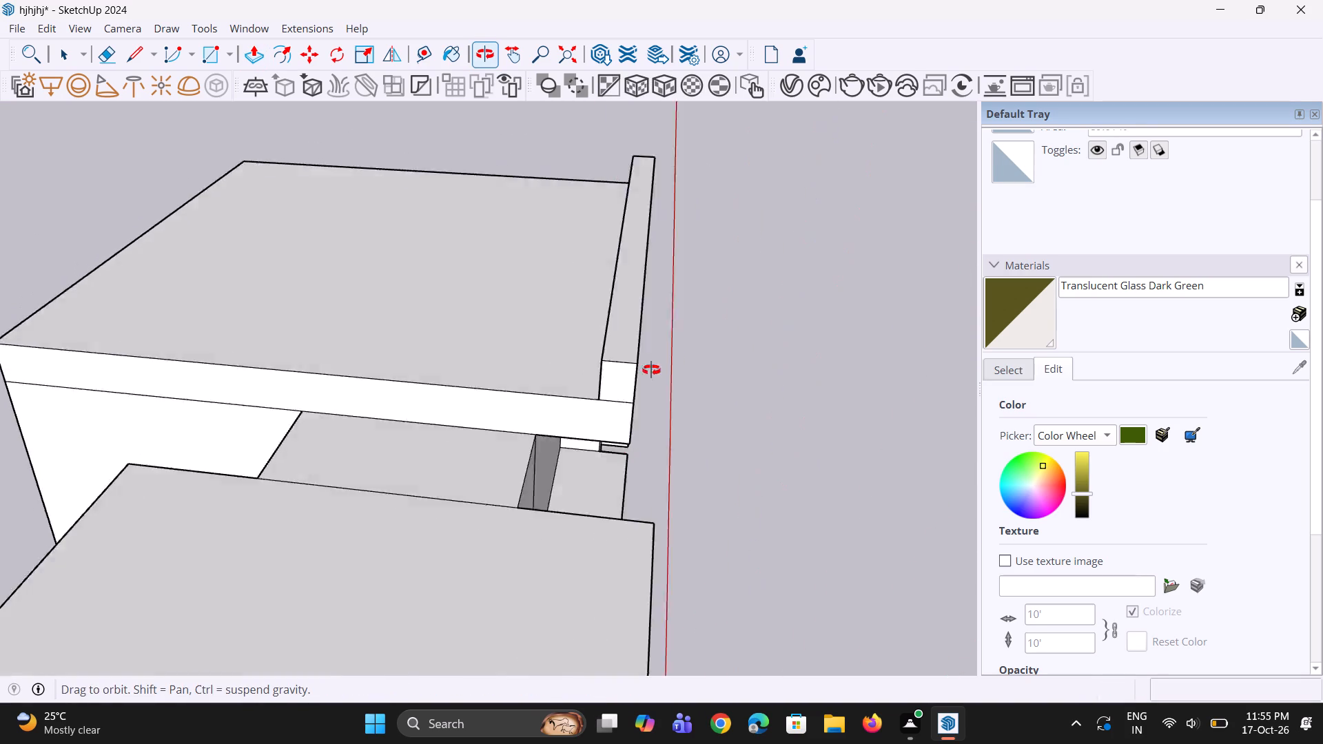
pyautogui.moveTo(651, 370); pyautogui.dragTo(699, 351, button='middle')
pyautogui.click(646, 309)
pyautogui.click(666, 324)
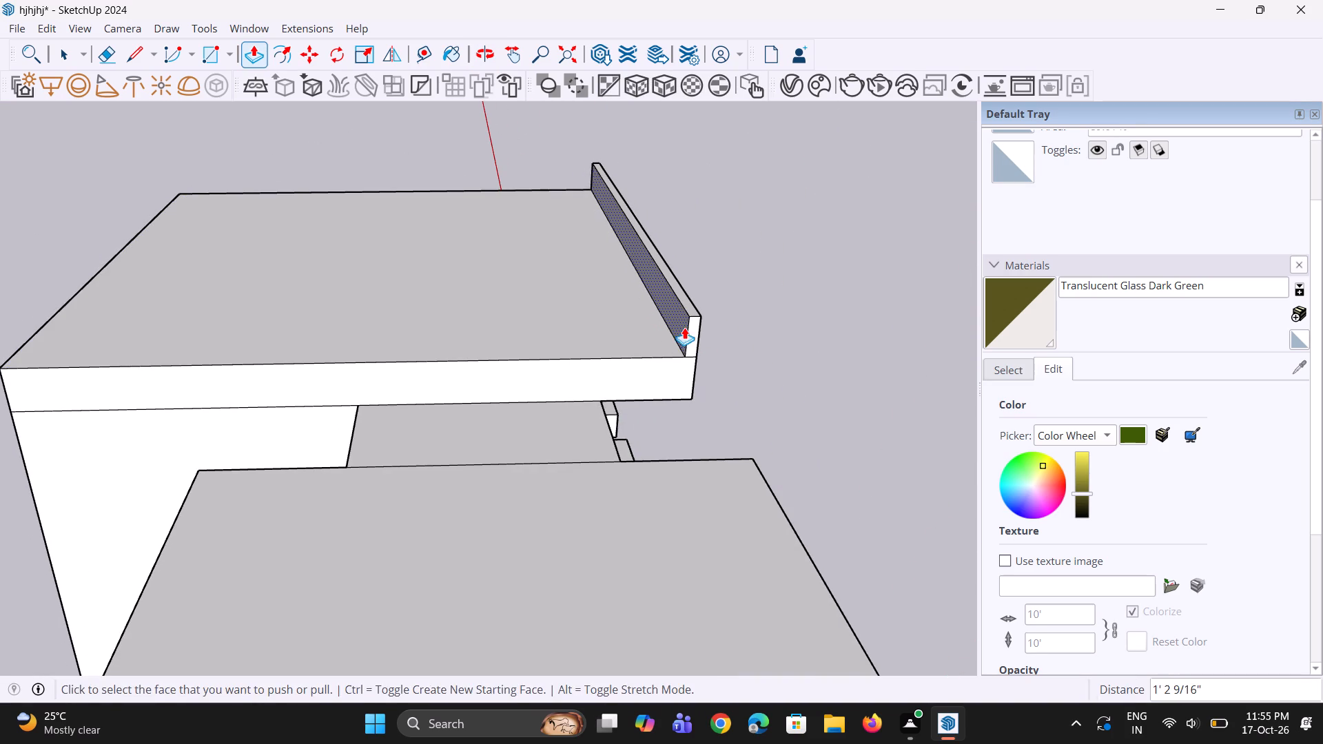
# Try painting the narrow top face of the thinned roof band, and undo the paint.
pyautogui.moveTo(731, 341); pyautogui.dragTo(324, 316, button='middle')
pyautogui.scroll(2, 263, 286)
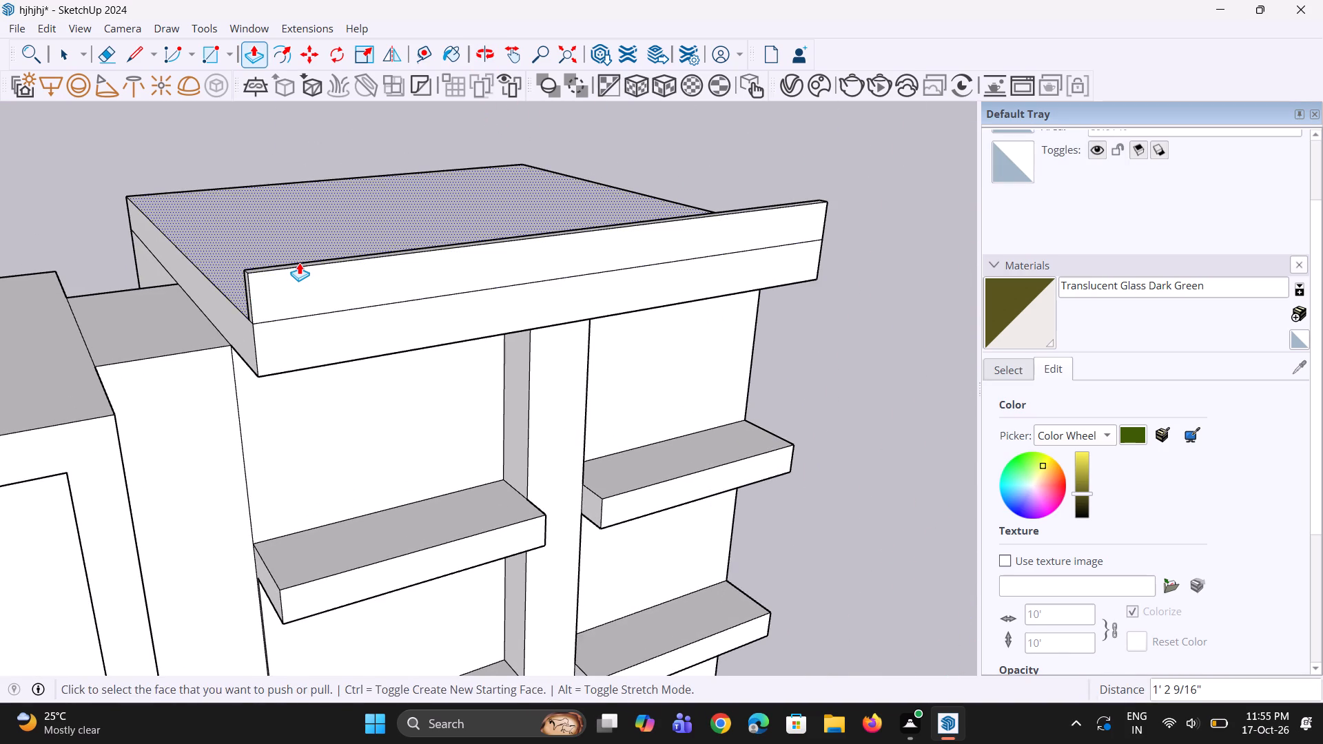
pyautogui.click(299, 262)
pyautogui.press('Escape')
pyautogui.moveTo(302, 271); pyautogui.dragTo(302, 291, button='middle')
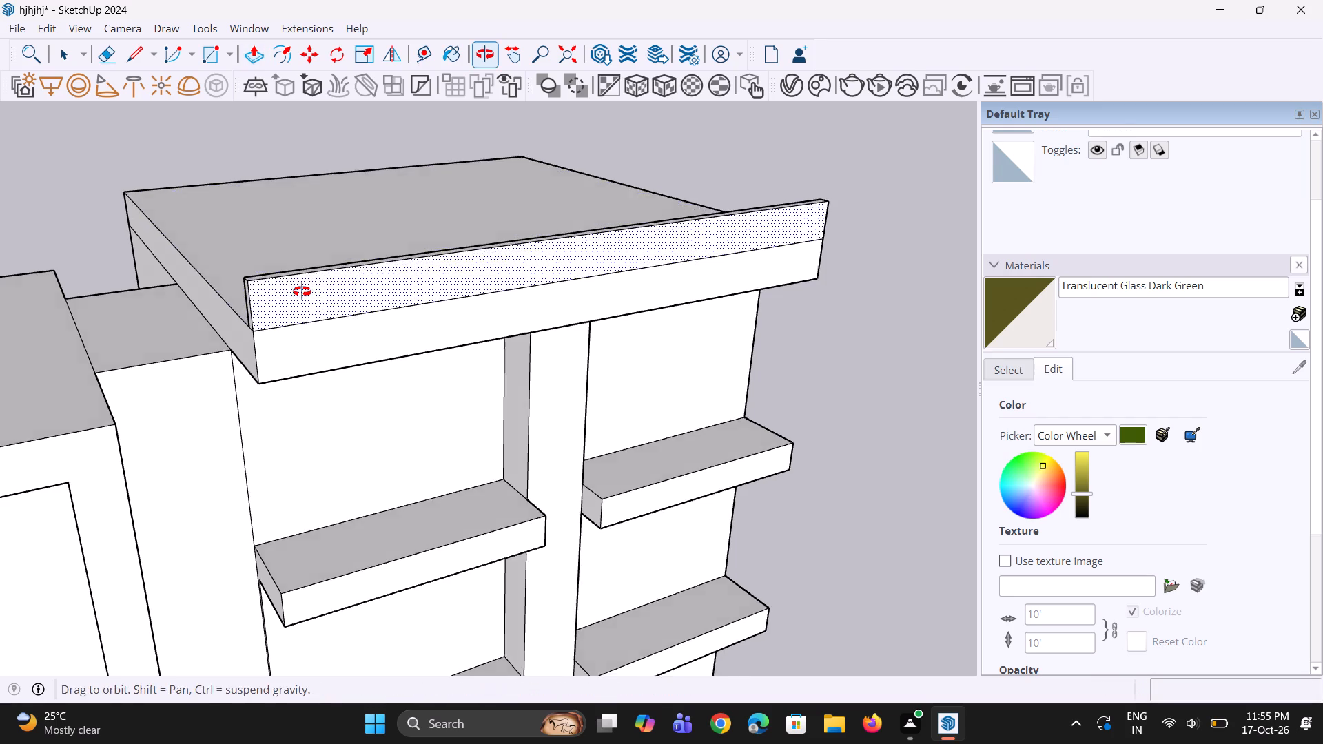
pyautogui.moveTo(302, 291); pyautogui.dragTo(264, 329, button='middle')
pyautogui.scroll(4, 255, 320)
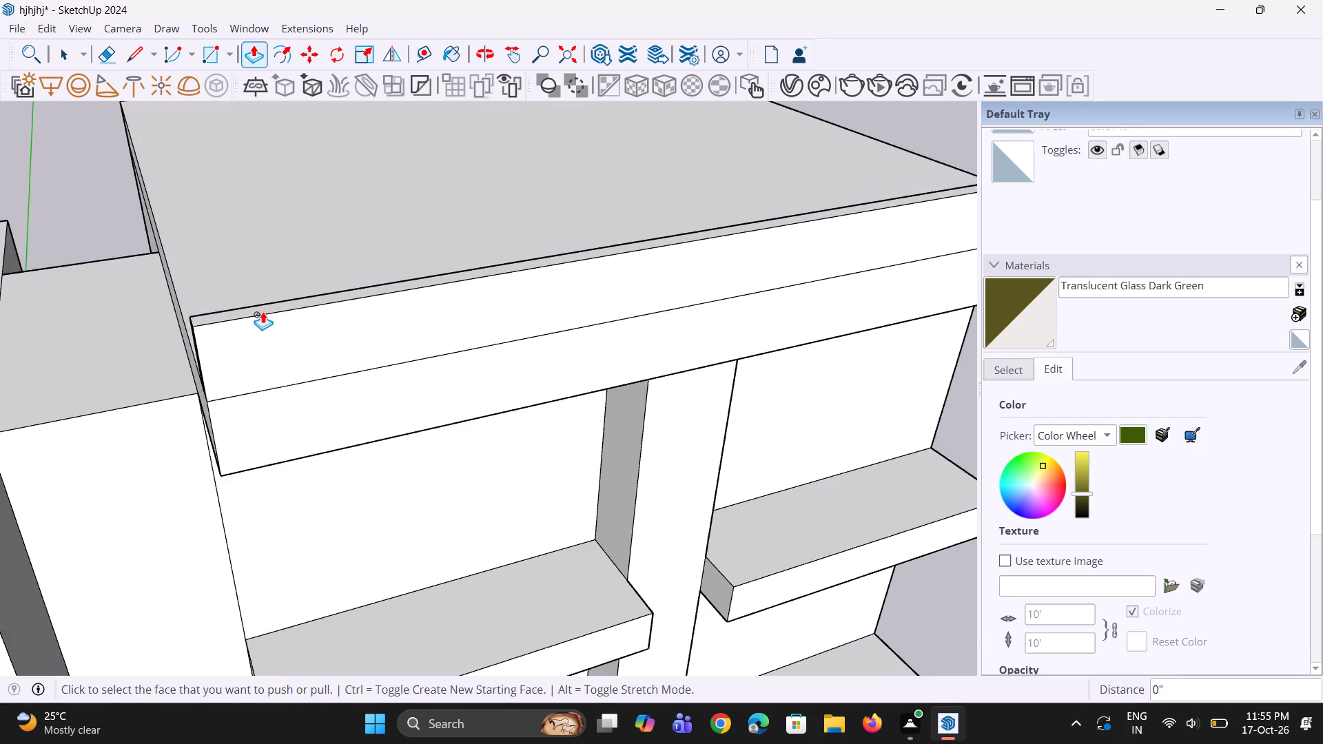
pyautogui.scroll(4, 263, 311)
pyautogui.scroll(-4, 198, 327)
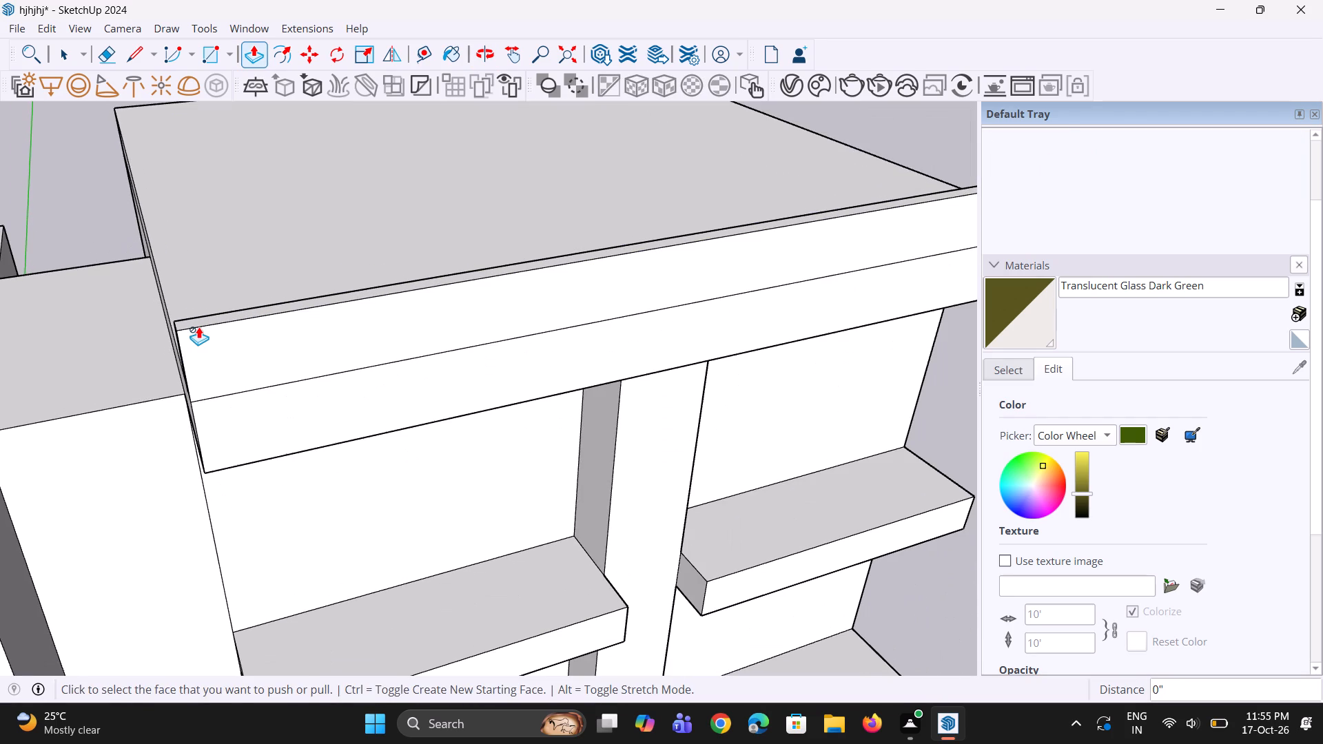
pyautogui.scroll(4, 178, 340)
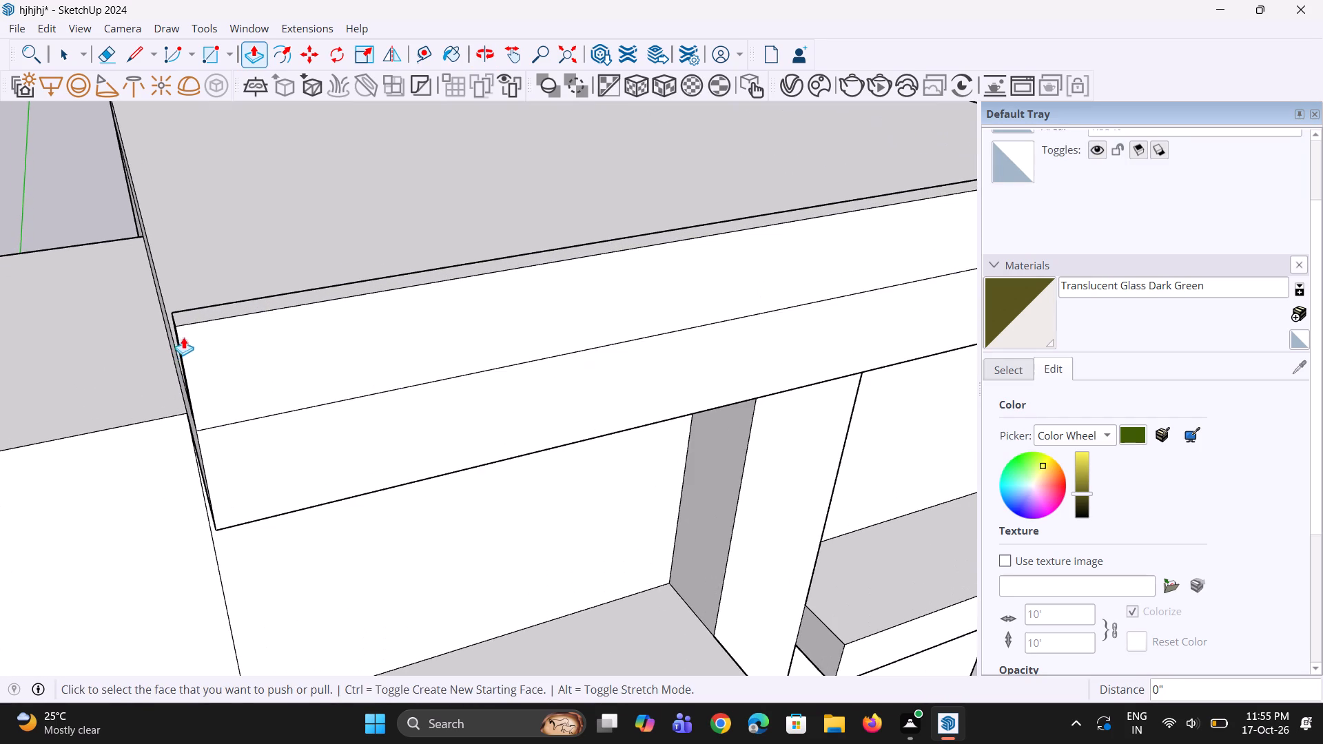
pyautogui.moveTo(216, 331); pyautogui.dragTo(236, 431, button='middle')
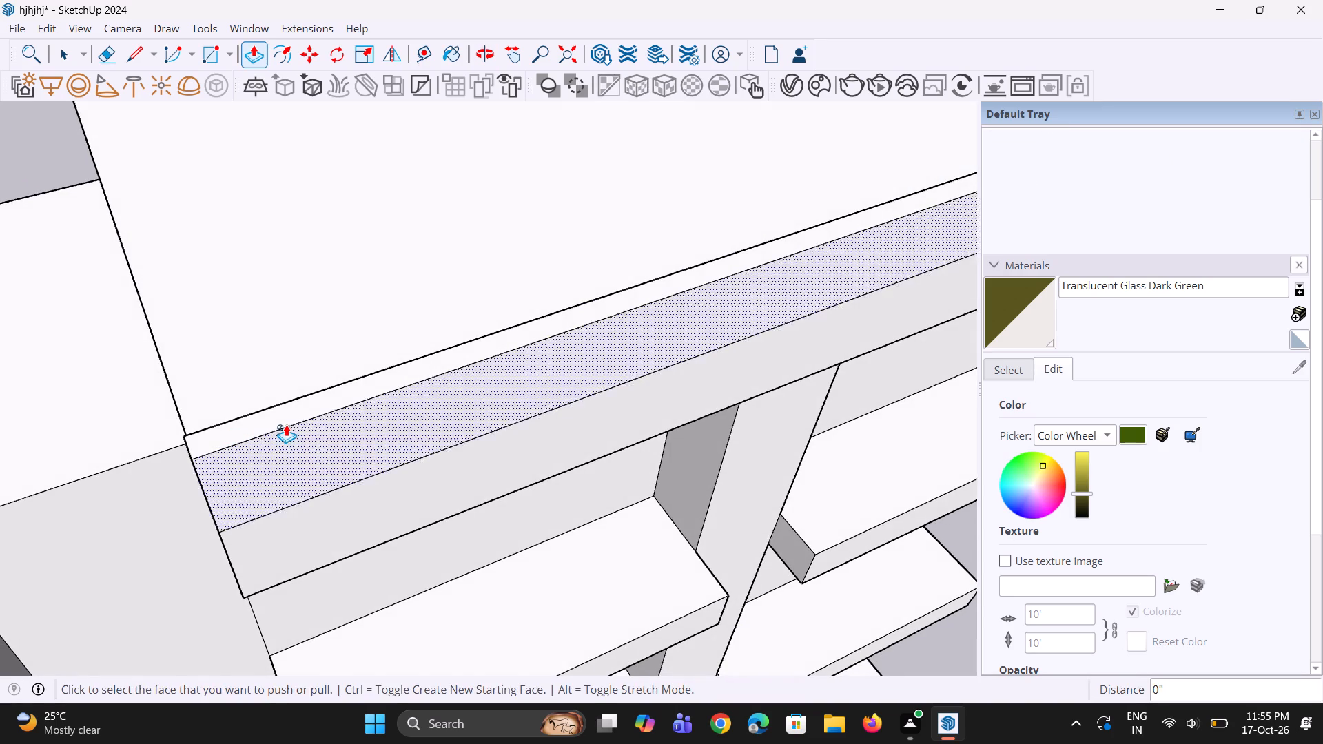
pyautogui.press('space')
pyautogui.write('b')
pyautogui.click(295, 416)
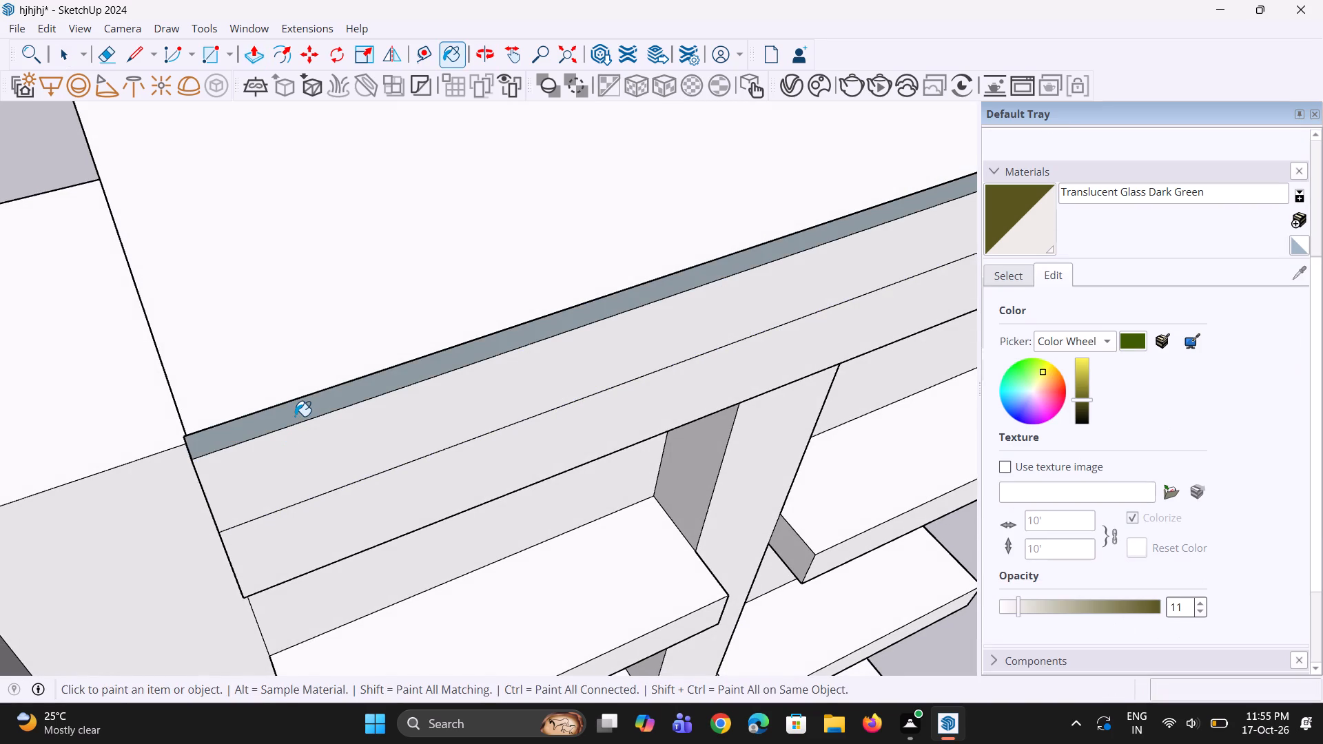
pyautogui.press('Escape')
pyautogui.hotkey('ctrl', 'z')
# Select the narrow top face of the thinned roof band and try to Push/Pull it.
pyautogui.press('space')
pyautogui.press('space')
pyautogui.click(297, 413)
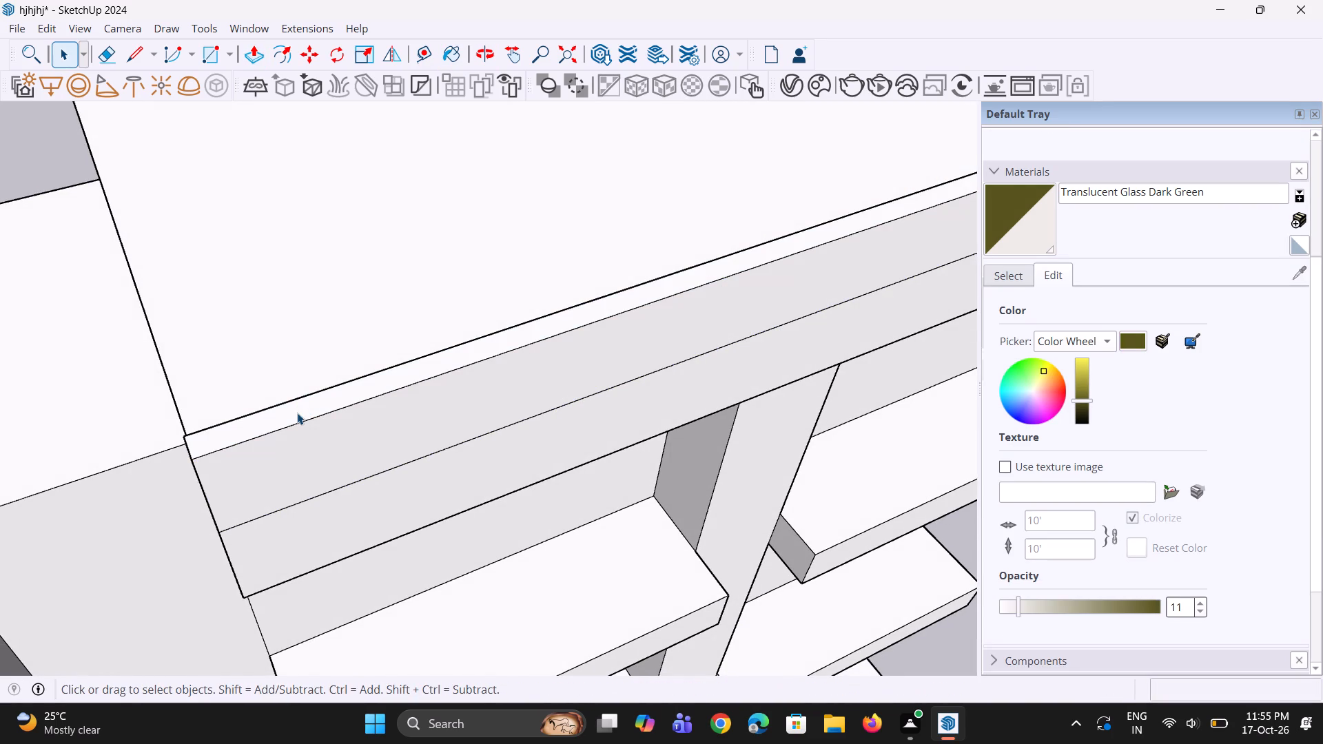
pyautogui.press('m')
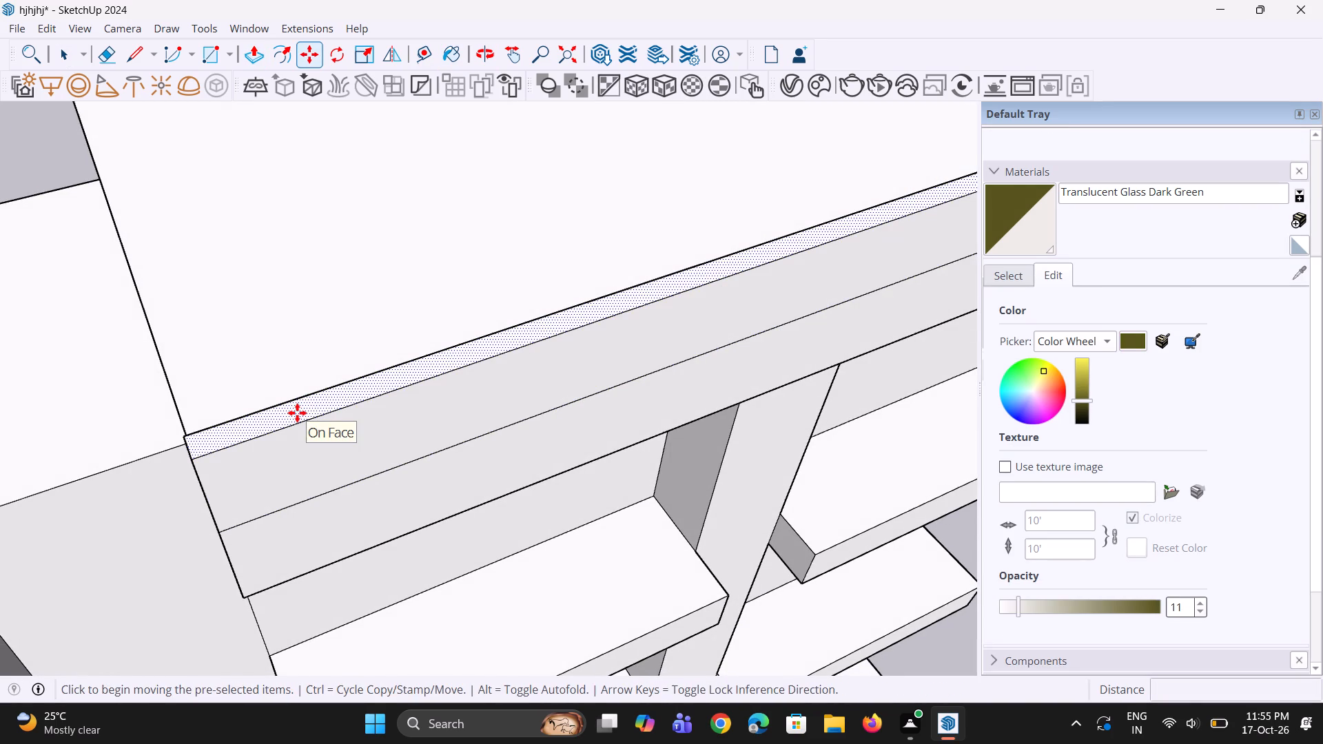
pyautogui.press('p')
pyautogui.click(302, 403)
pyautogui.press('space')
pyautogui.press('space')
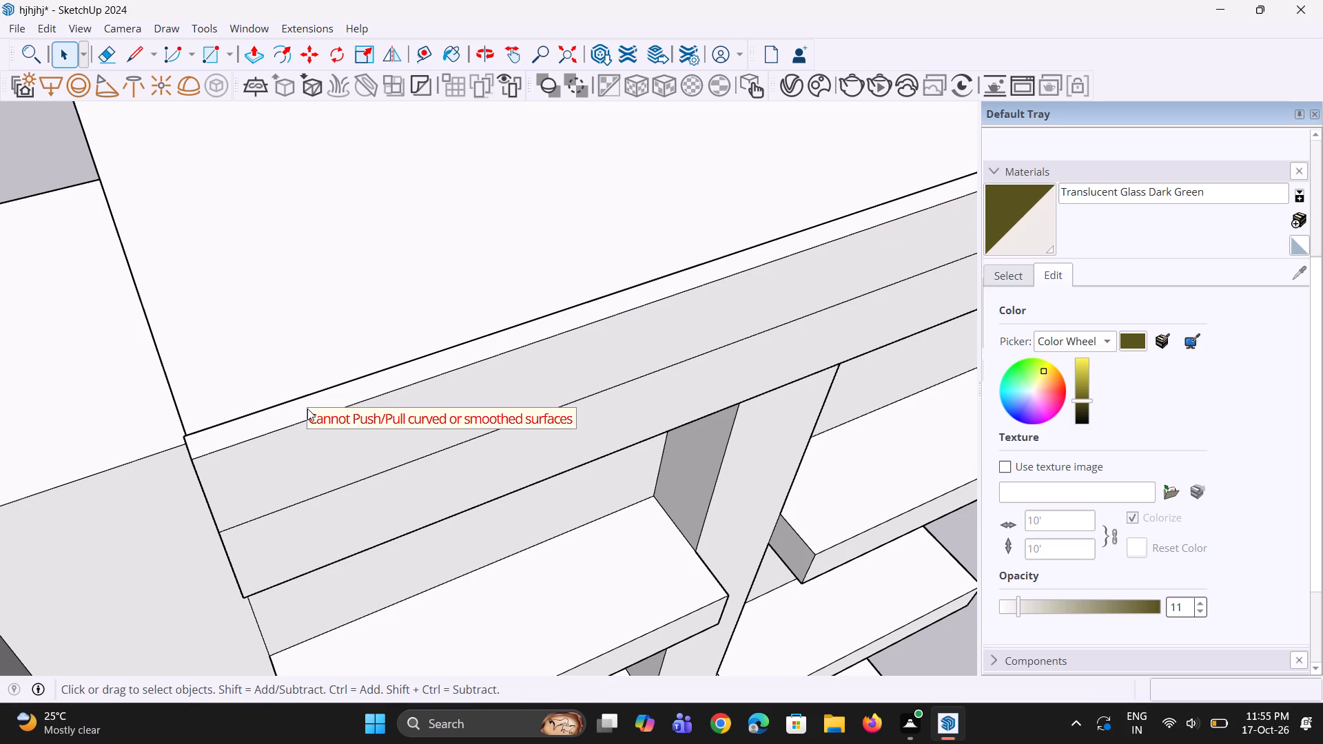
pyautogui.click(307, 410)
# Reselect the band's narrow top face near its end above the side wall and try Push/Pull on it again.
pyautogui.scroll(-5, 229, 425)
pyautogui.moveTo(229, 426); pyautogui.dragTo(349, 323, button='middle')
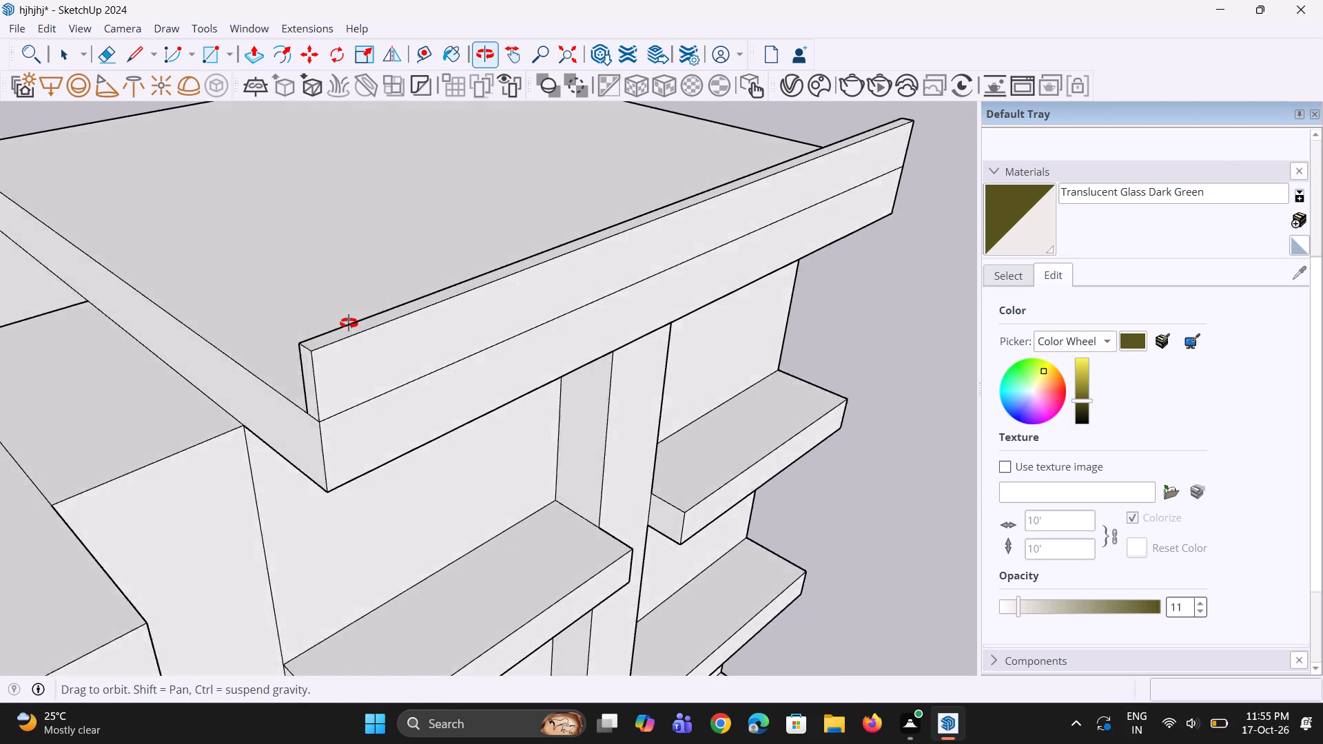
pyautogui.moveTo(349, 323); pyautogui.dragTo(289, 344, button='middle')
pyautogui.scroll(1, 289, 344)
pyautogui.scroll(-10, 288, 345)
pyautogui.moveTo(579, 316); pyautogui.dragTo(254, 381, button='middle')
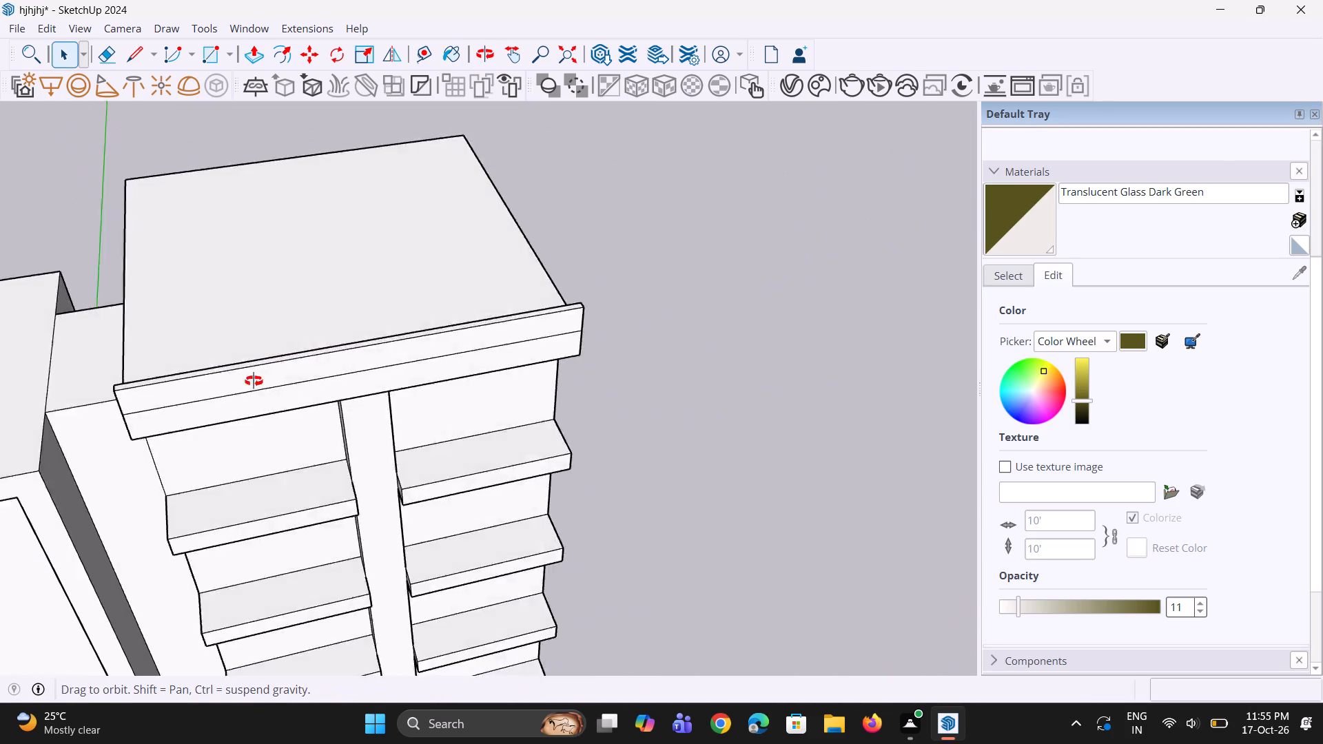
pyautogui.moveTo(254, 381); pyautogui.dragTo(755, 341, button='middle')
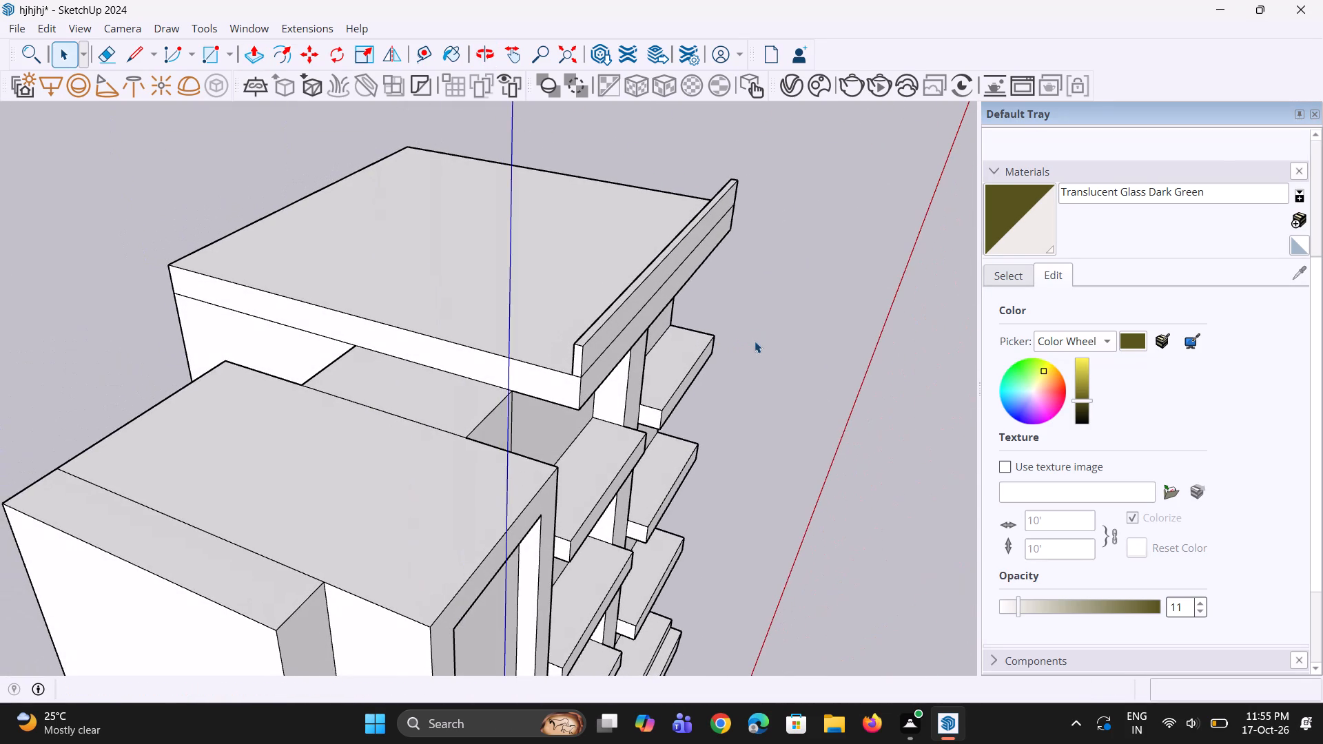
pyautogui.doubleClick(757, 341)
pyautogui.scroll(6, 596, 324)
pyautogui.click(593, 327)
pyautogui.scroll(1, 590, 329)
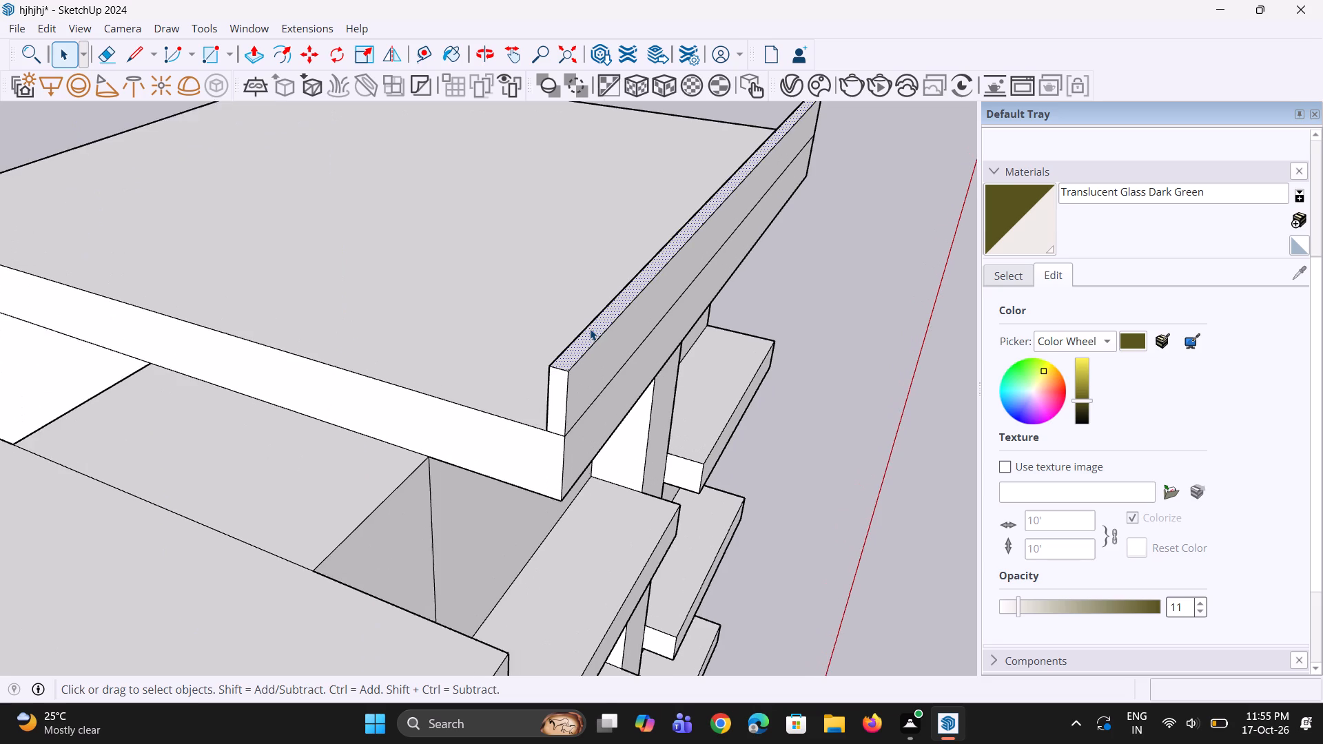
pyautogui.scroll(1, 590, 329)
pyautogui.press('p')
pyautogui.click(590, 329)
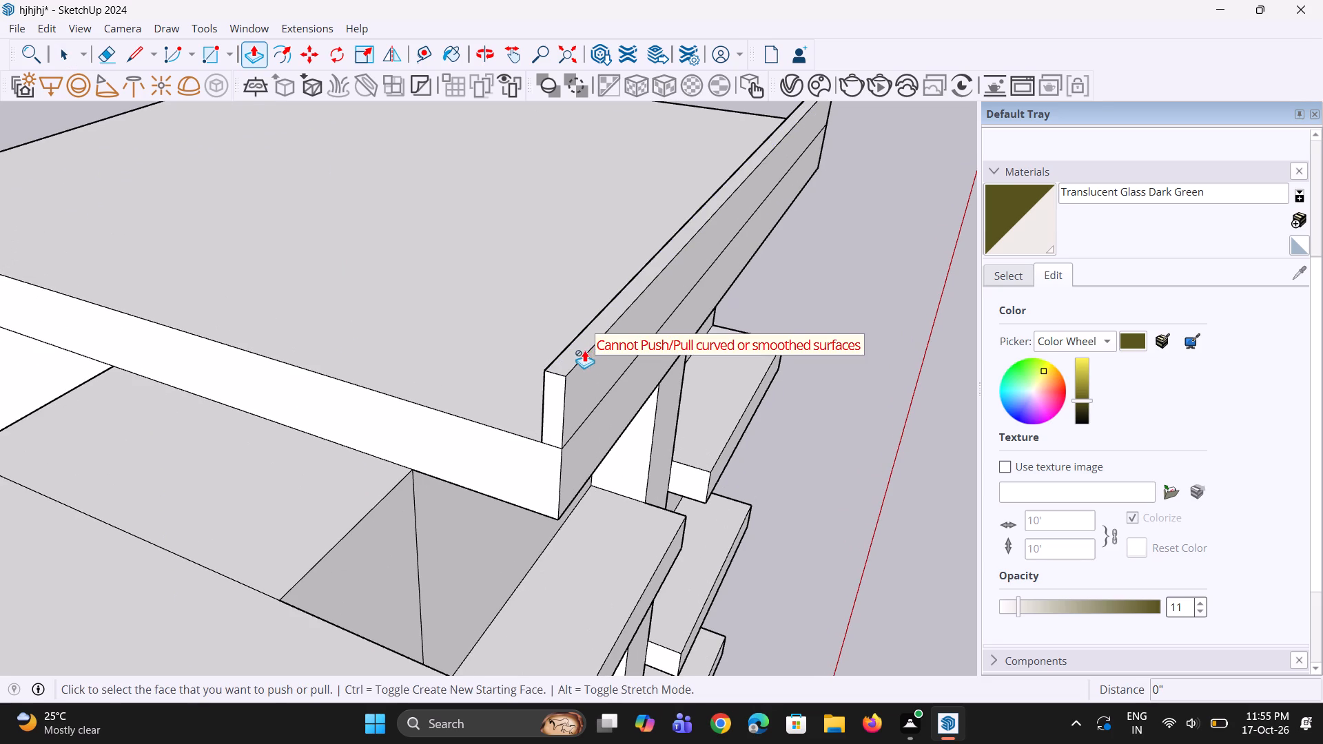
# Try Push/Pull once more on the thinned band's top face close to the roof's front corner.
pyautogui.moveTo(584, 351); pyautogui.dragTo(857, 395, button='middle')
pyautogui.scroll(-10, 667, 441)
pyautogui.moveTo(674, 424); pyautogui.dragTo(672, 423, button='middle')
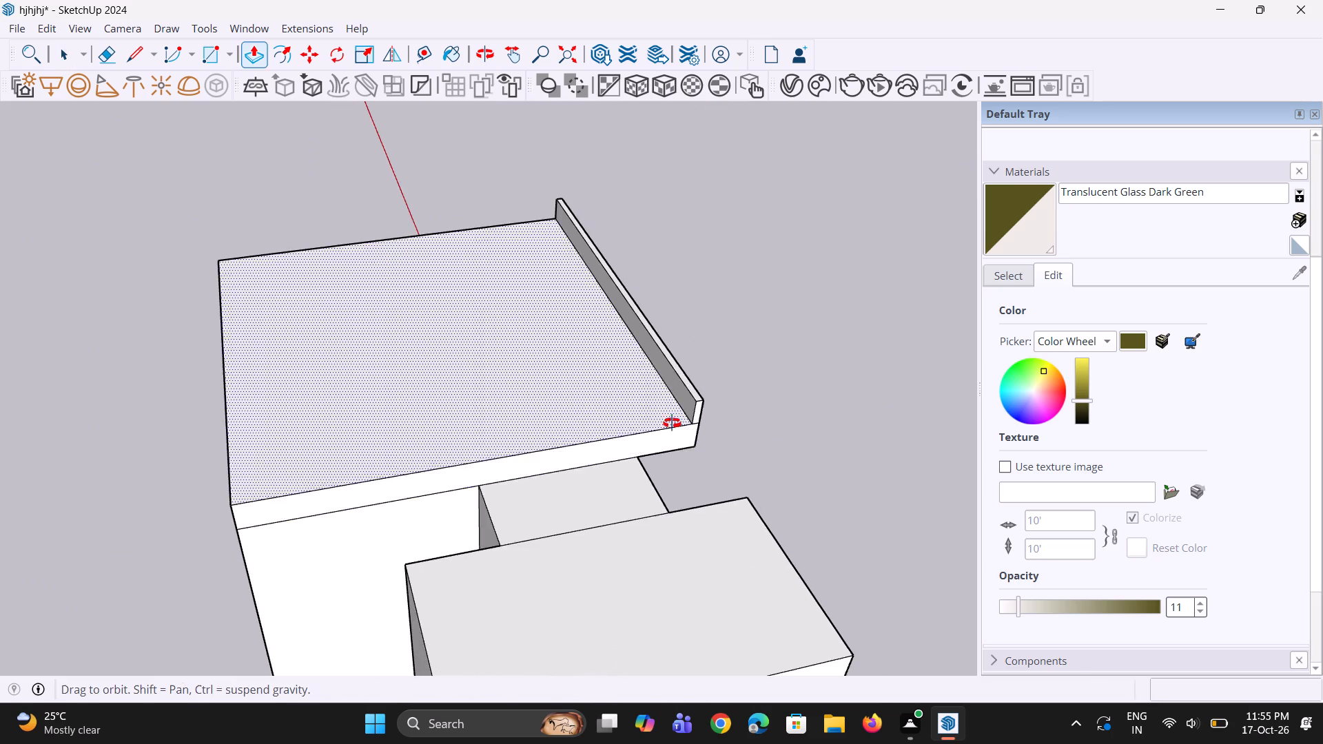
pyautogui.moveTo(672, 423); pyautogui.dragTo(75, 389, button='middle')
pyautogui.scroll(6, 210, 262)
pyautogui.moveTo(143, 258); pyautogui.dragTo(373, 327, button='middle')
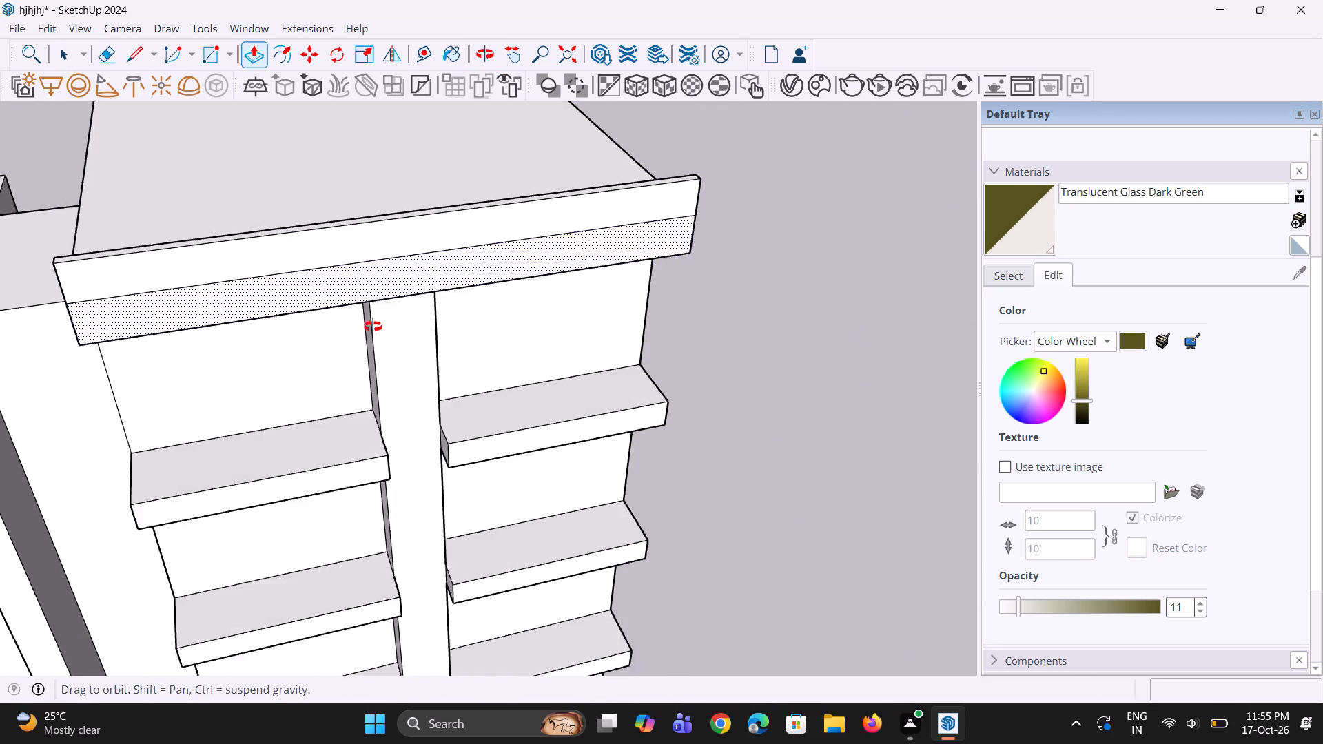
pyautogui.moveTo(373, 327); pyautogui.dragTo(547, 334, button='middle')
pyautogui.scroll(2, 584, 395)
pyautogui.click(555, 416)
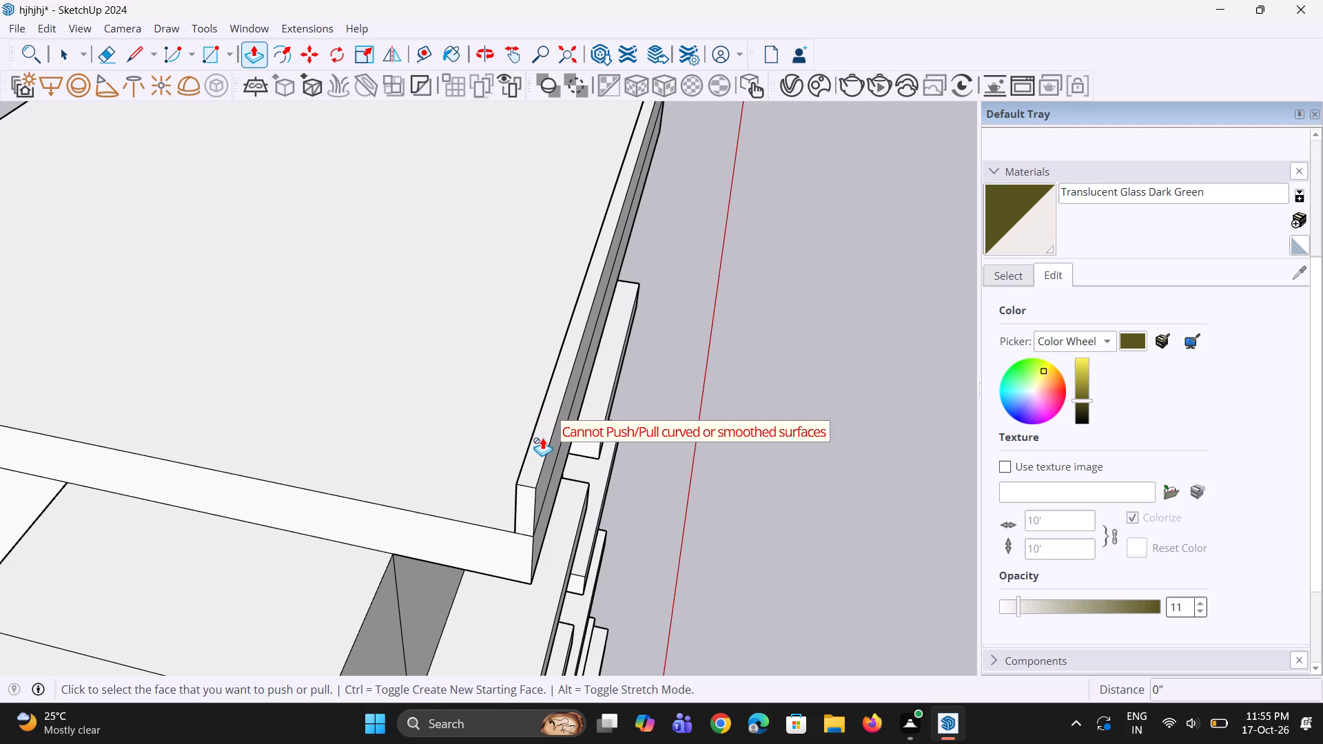
# Undo the front band's thinning and earlier raising, back to the flat roof slab with only the strip line along its front edge.
pyautogui.hotkey('ctrl', 'z')
pyautogui.hotkey('ctrl', 'z')
pyautogui.hotkey('ctrl', 'z')
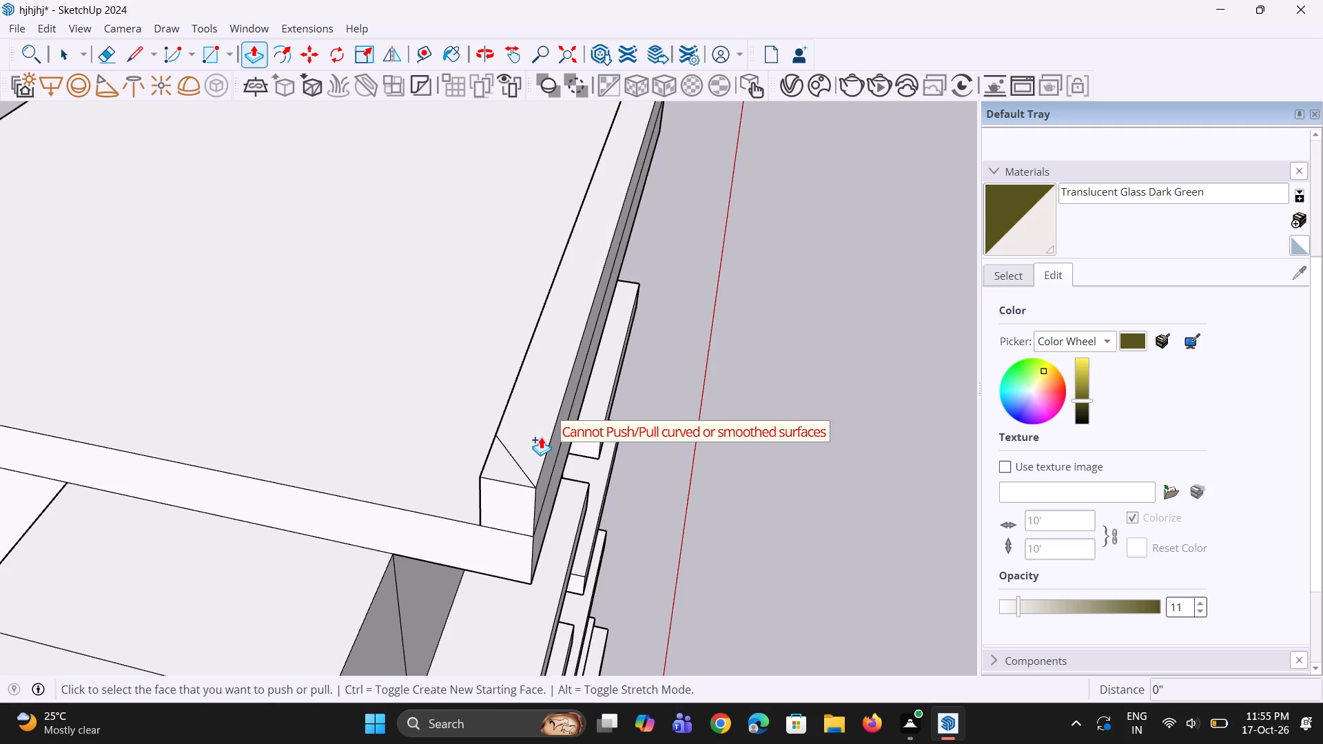
pyautogui.hotkey('ctrl', 'z')
pyautogui.hotkey('ctrl', 'z')
pyautogui.keyDown('ctrl'); pyautogui.scroll(-3, 482, 471); pyautogui.keyUp('ctrl')
pyautogui.hotkey('ctrl', 'z')
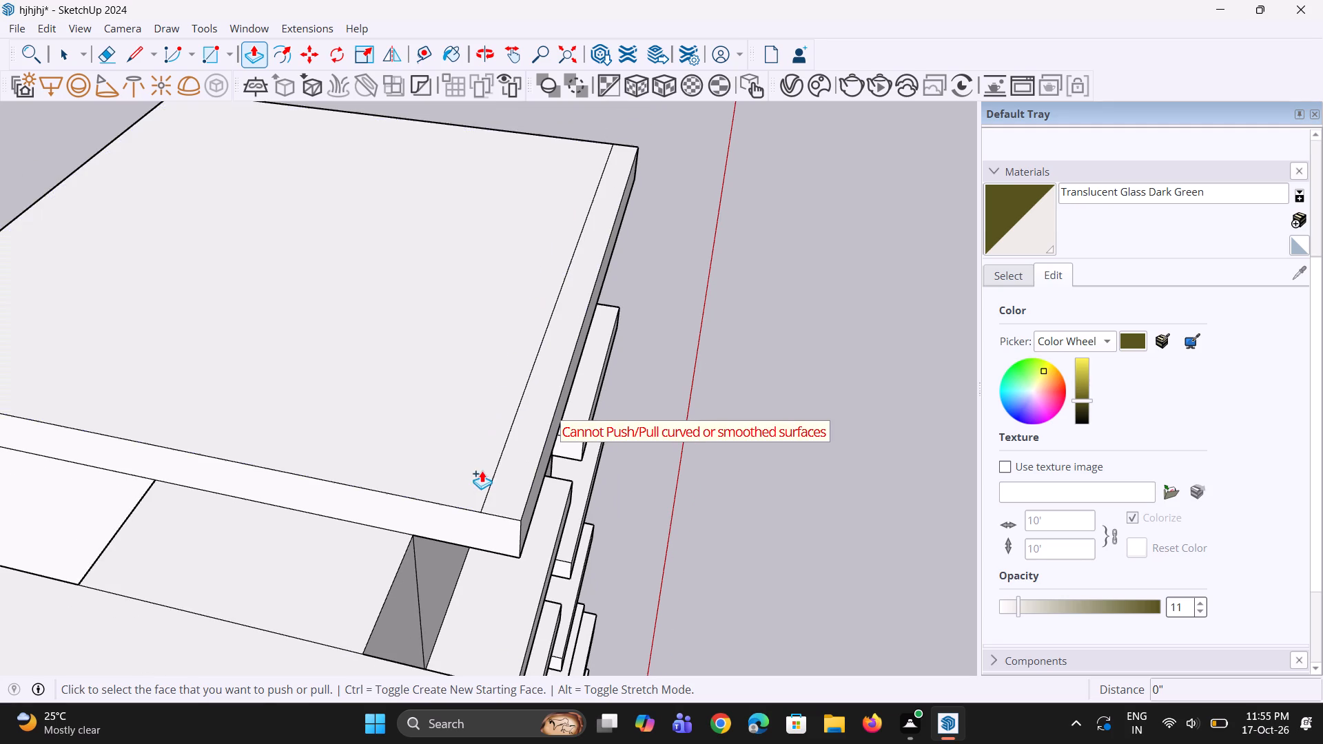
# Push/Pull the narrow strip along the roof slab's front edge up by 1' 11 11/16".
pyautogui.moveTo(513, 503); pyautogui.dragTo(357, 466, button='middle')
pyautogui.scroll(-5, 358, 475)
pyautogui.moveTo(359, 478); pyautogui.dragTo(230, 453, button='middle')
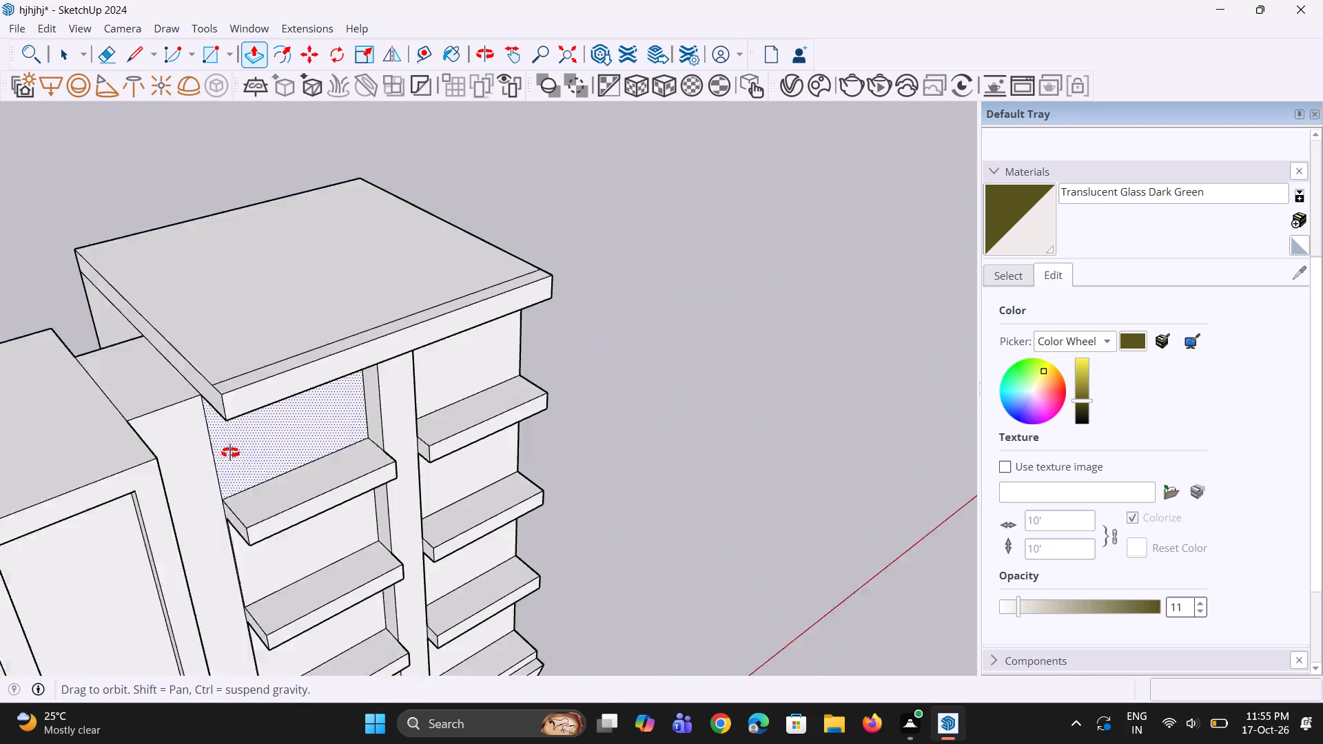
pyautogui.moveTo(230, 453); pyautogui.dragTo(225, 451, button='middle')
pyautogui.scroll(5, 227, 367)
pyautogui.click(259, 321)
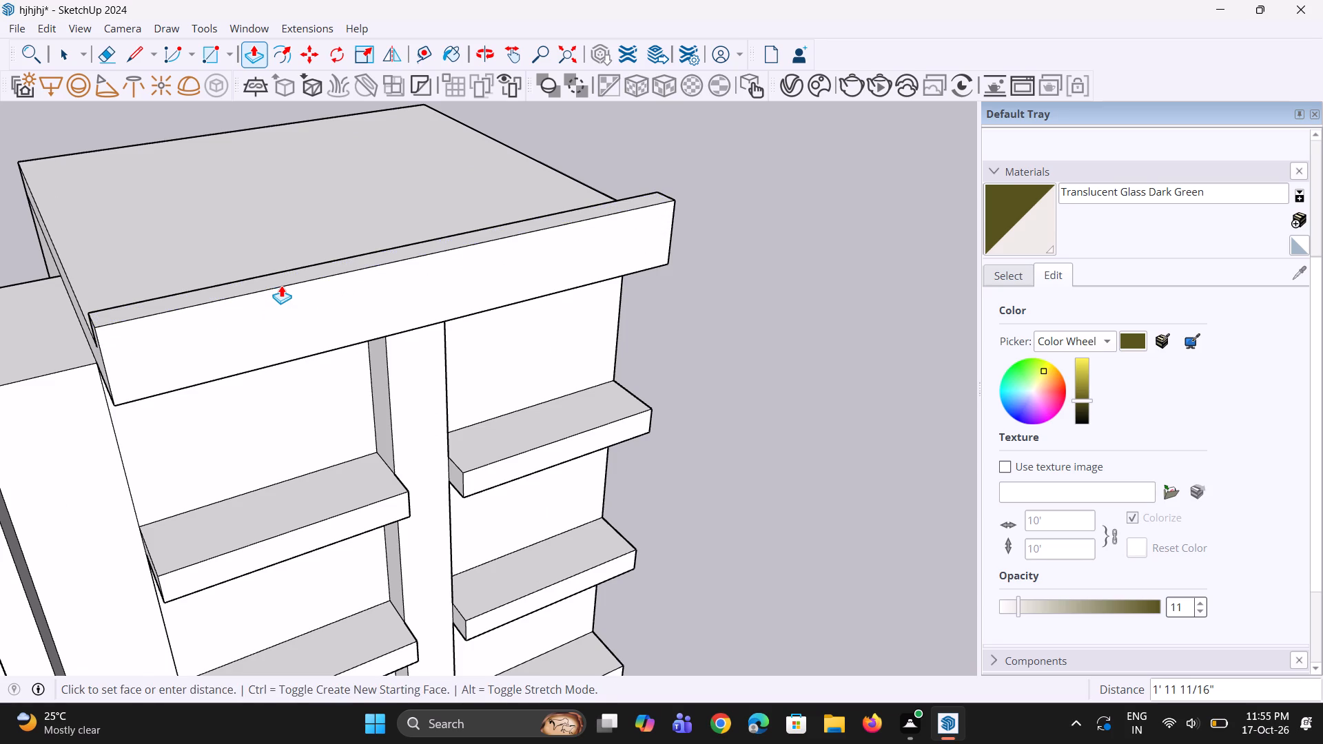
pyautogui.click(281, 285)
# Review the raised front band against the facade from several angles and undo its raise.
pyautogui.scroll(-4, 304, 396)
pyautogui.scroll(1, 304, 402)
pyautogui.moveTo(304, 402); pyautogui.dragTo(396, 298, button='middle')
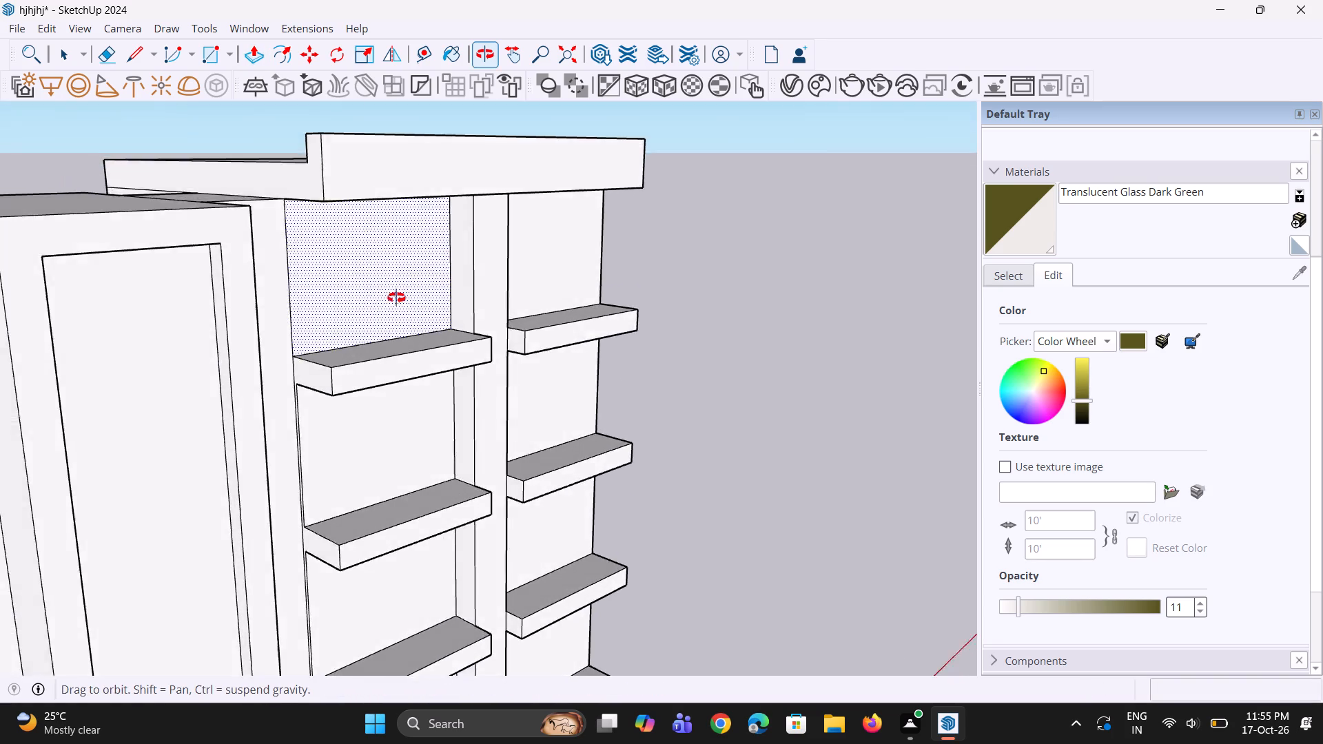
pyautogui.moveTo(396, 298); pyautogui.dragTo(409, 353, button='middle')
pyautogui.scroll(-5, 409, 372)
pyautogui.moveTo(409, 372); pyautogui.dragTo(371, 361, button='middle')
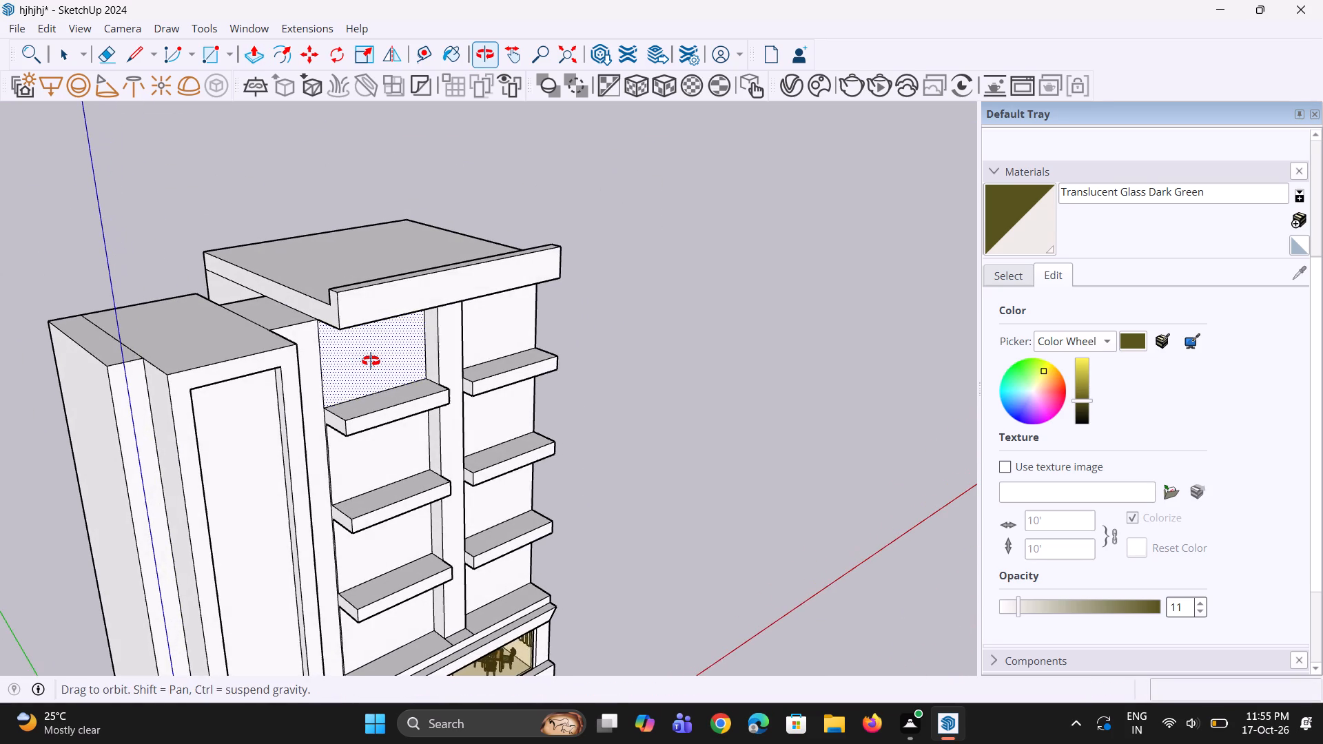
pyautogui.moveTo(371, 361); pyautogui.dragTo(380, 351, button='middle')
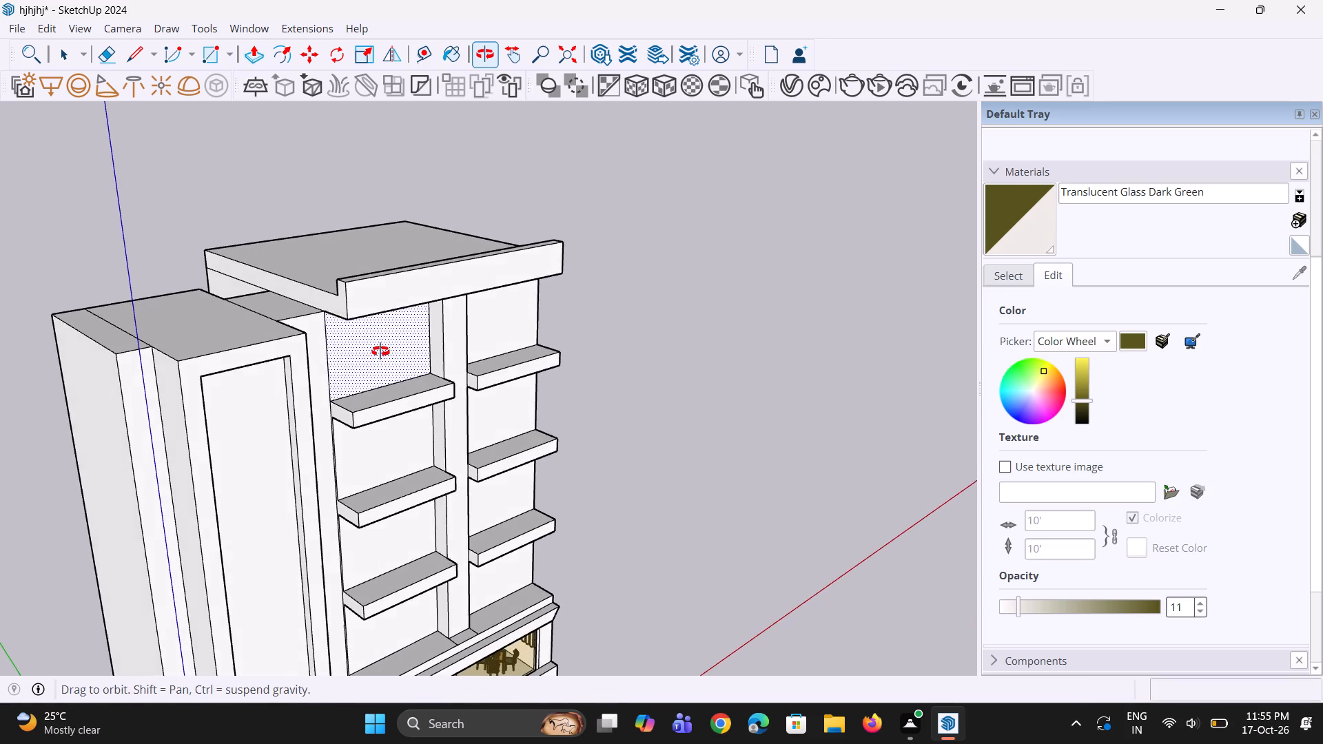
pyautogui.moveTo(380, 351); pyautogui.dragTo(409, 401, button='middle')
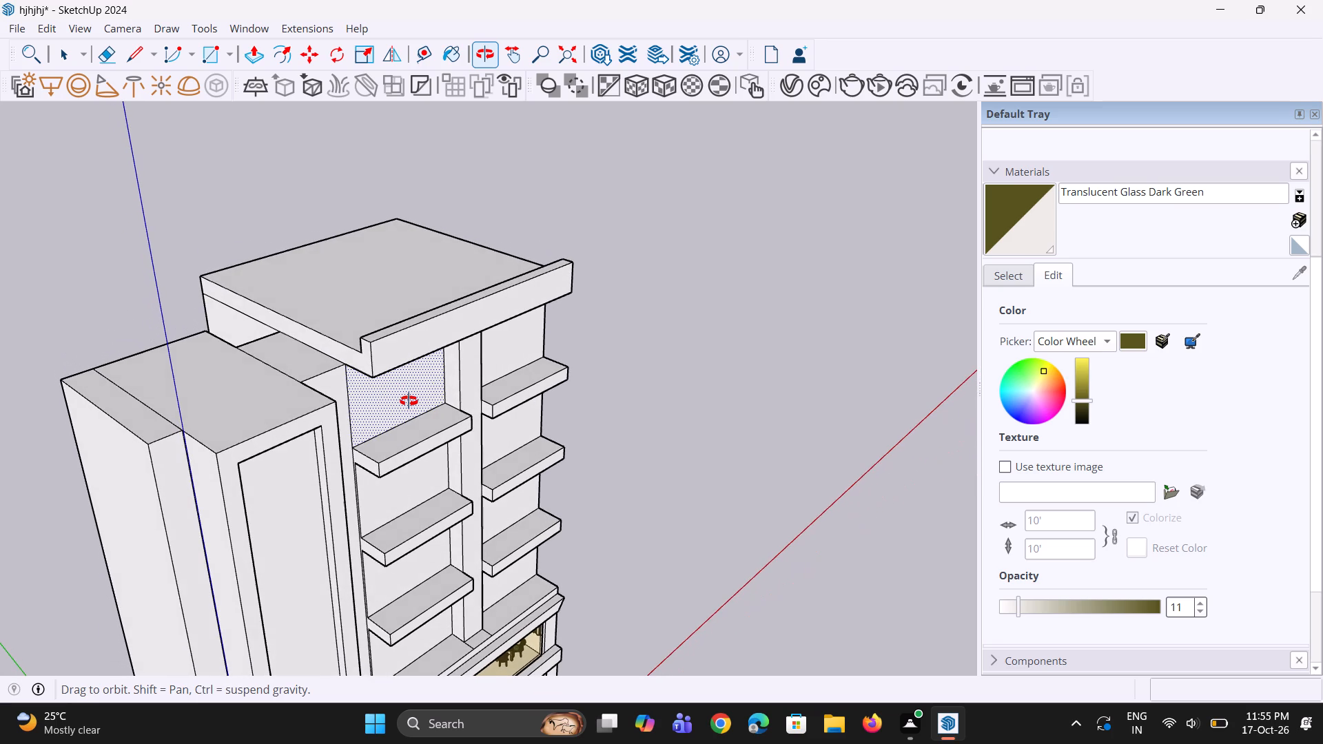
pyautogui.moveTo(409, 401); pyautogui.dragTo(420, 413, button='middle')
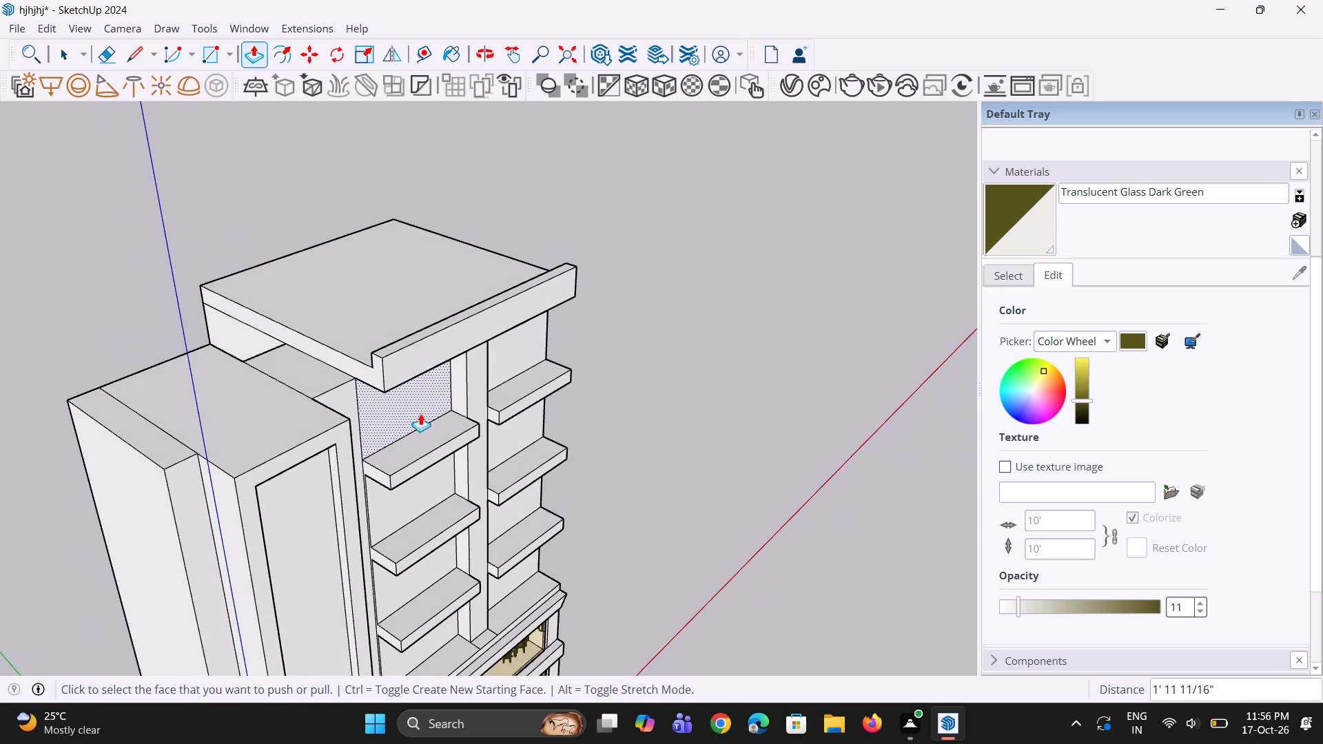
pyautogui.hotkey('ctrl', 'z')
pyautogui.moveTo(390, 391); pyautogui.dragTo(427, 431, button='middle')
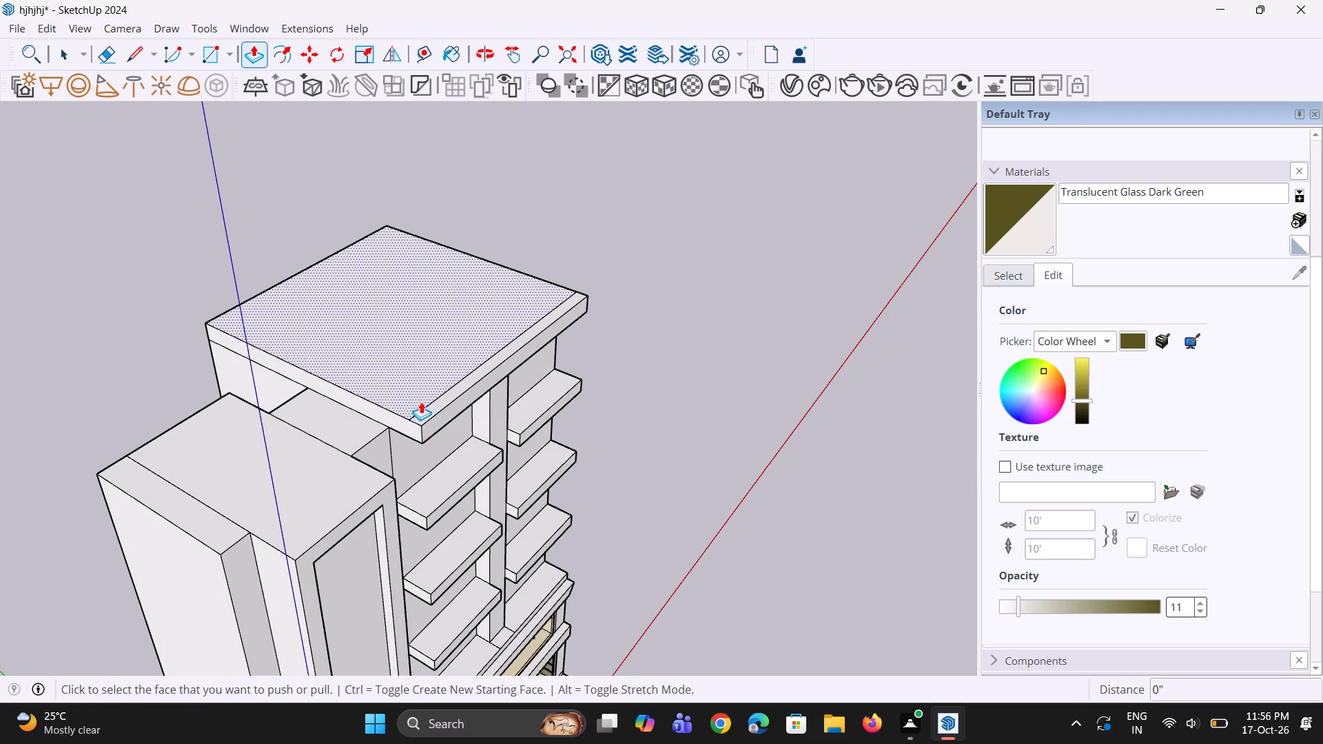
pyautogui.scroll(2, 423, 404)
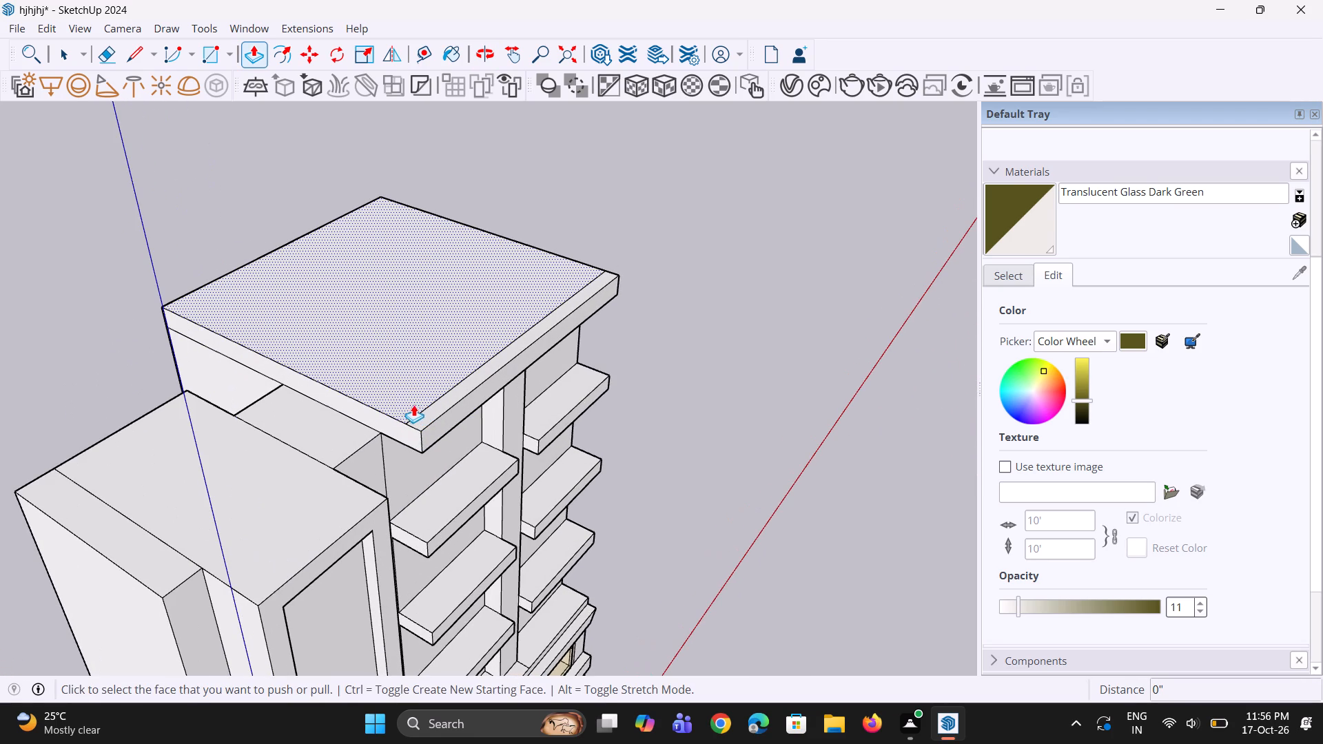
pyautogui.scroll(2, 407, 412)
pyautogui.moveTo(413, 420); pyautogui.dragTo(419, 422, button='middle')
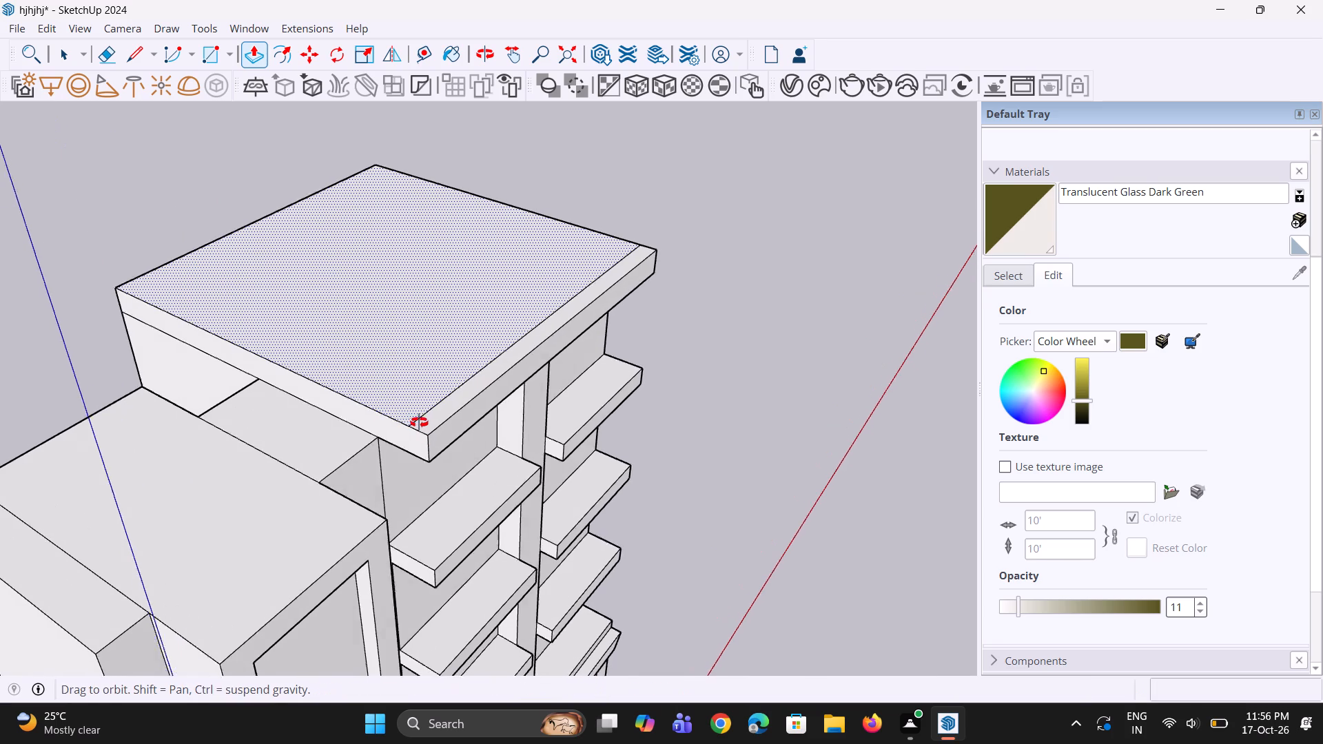
# Undo the strip line along the roof slab's front edge, back to a single plain top face.
pyautogui.moveTo(419, 422); pyautogui.dragTo(442, 426, button='middle')
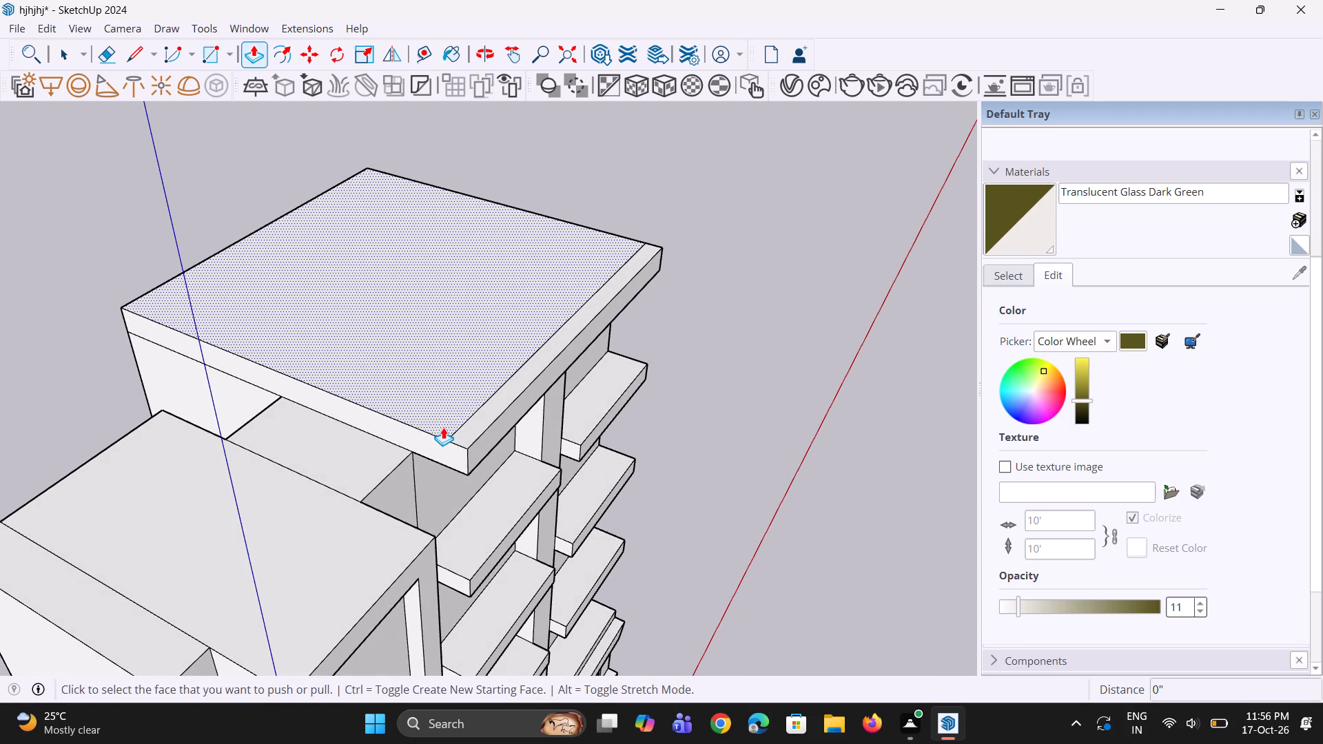
pyautogui.moveTo(444, 440); pyautogui.dragTo(551, 418, button='middle')
pyautogui.scroll(1, 564, 411)
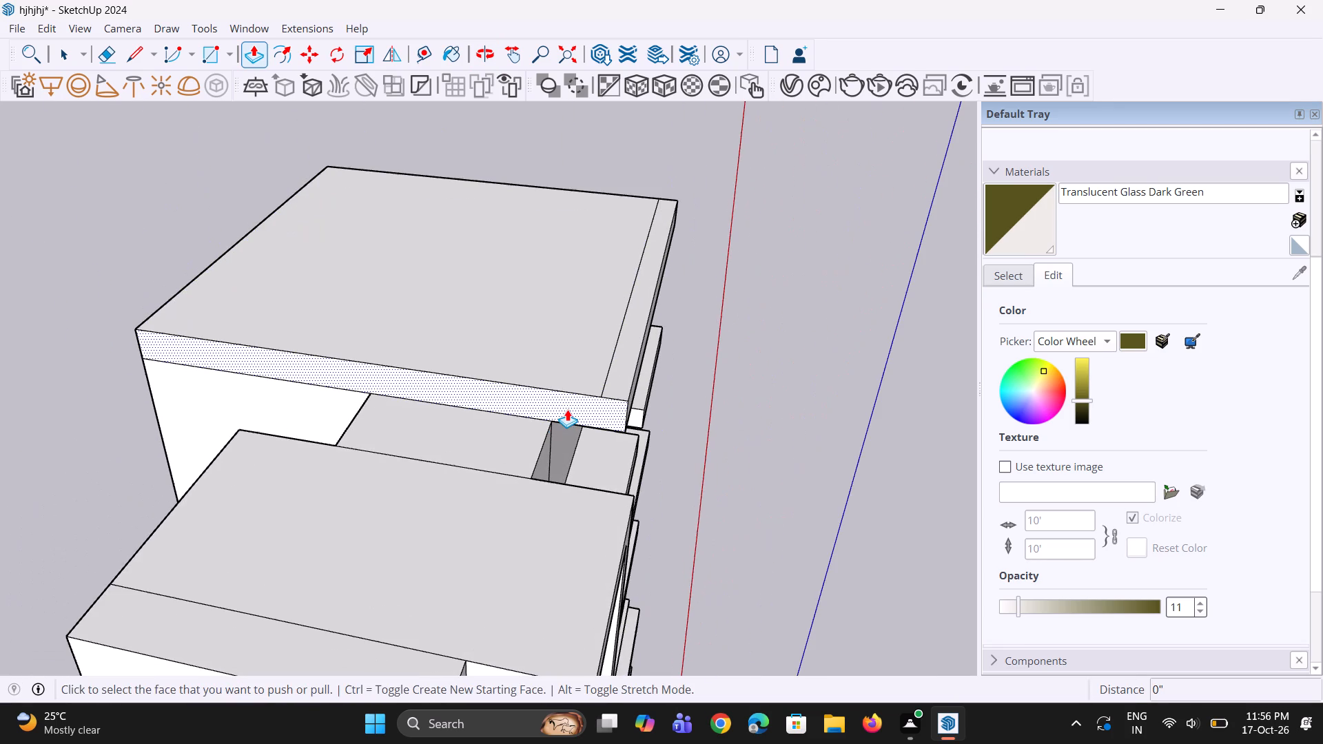
pyautogui.hotkey('ctrl', 'z')
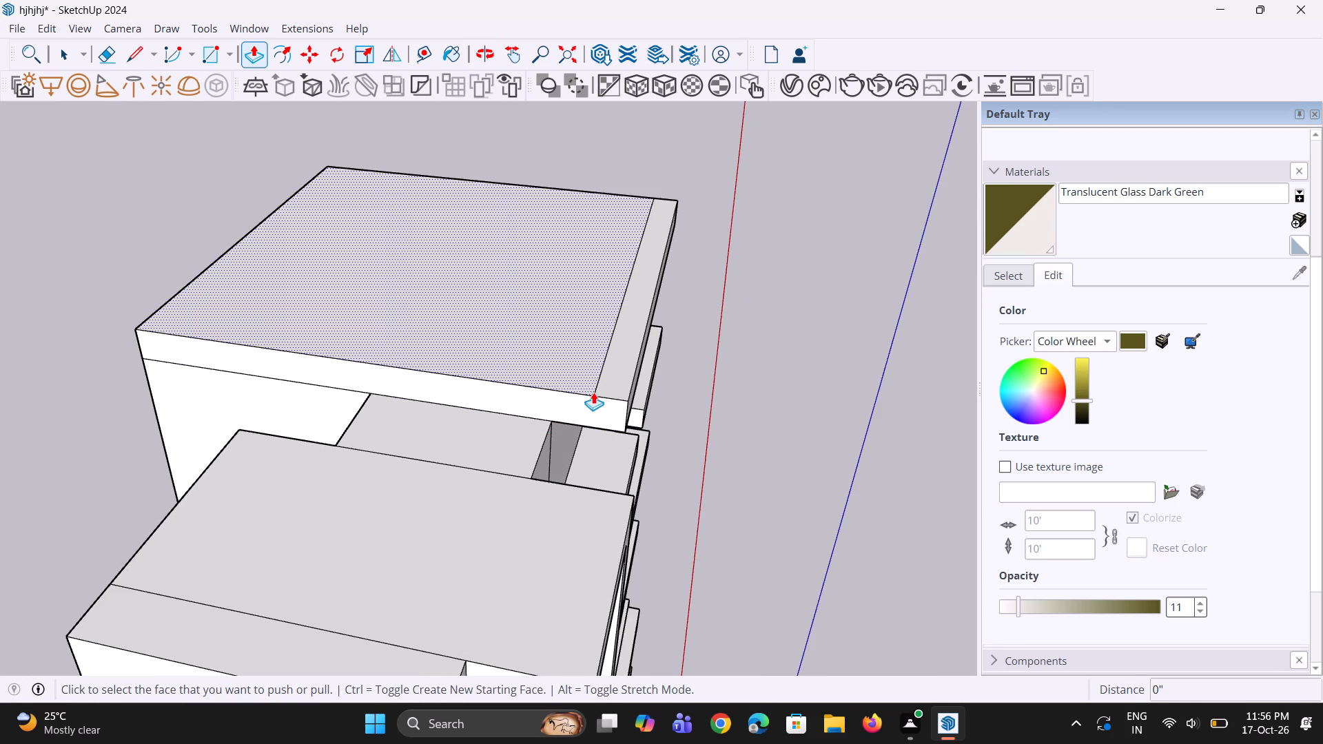
pyautogui.hotkey('ctrl', 'z')
pyautogui.press('space')
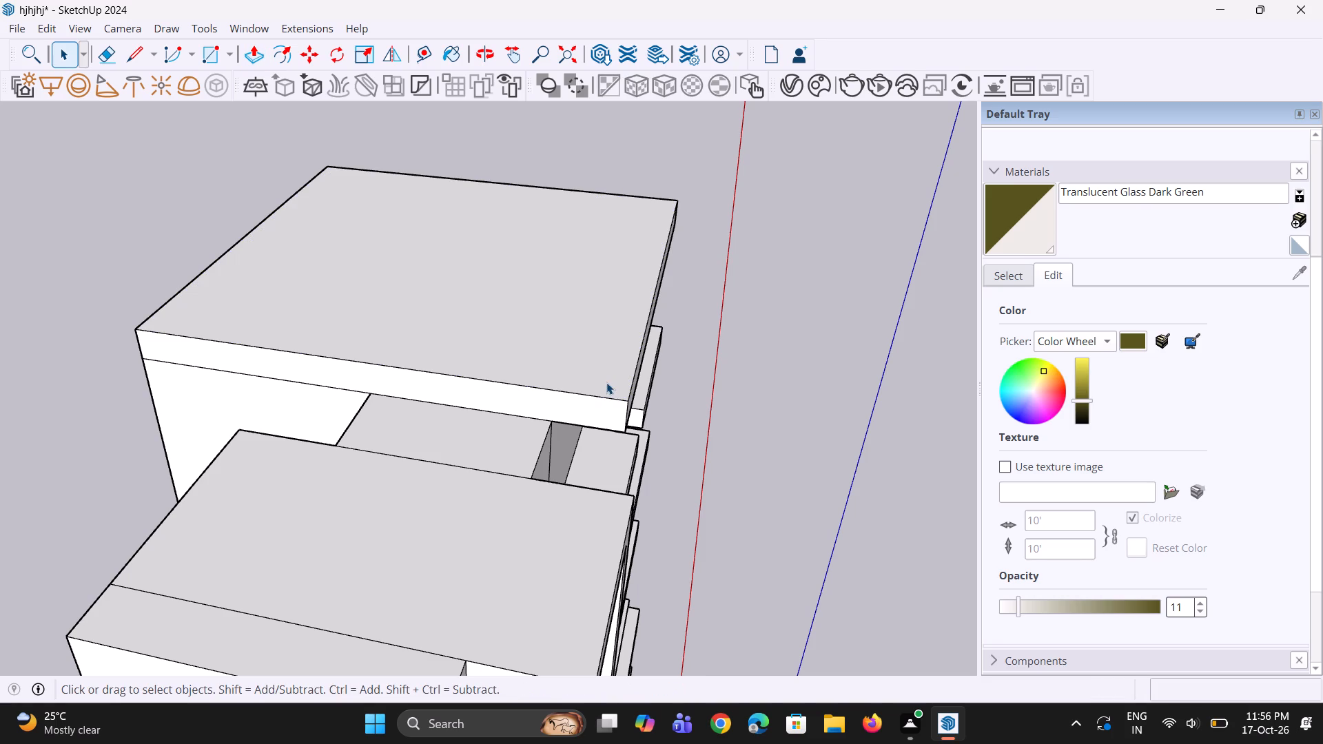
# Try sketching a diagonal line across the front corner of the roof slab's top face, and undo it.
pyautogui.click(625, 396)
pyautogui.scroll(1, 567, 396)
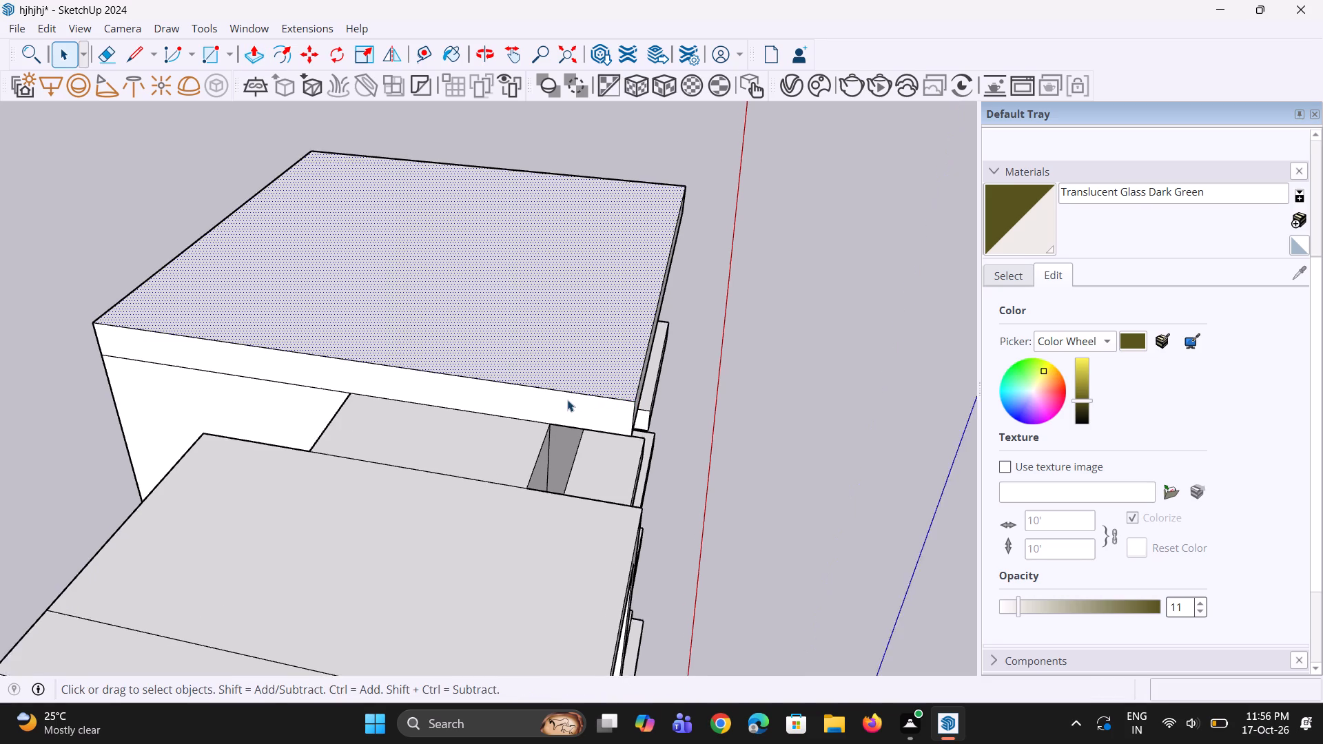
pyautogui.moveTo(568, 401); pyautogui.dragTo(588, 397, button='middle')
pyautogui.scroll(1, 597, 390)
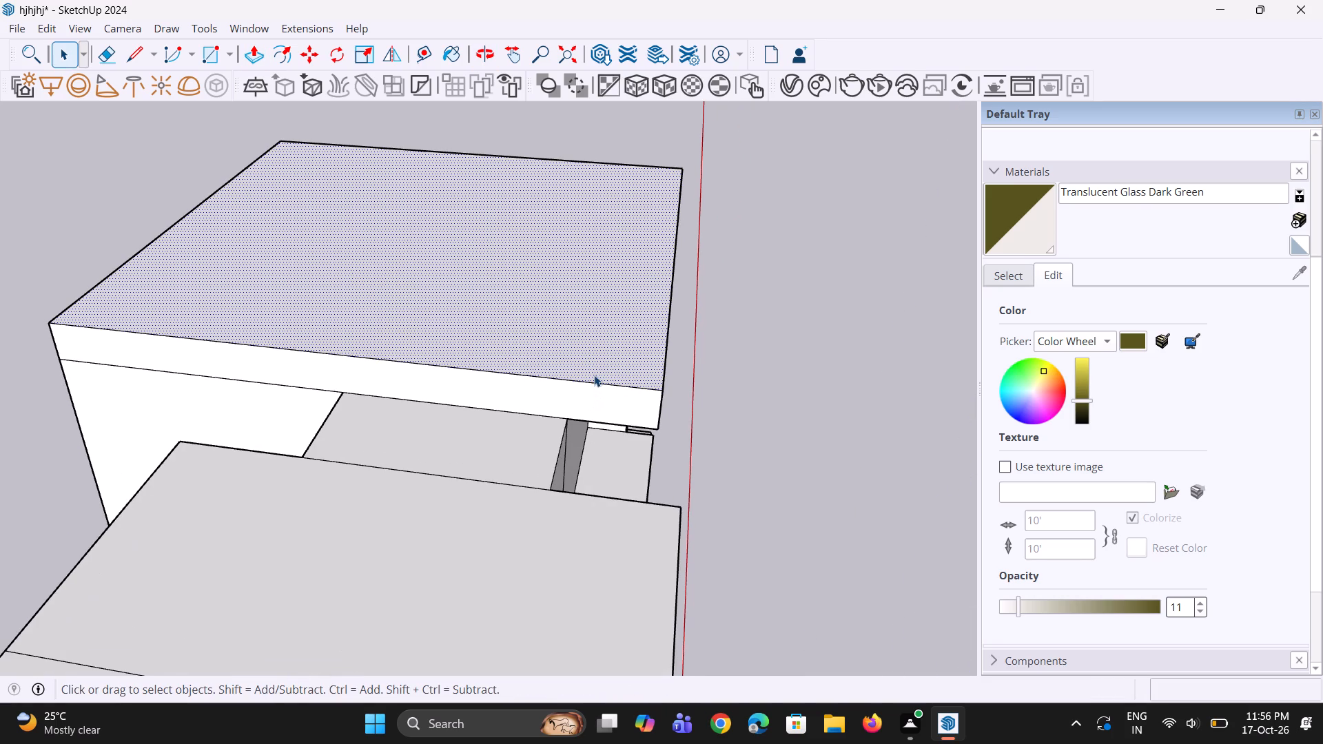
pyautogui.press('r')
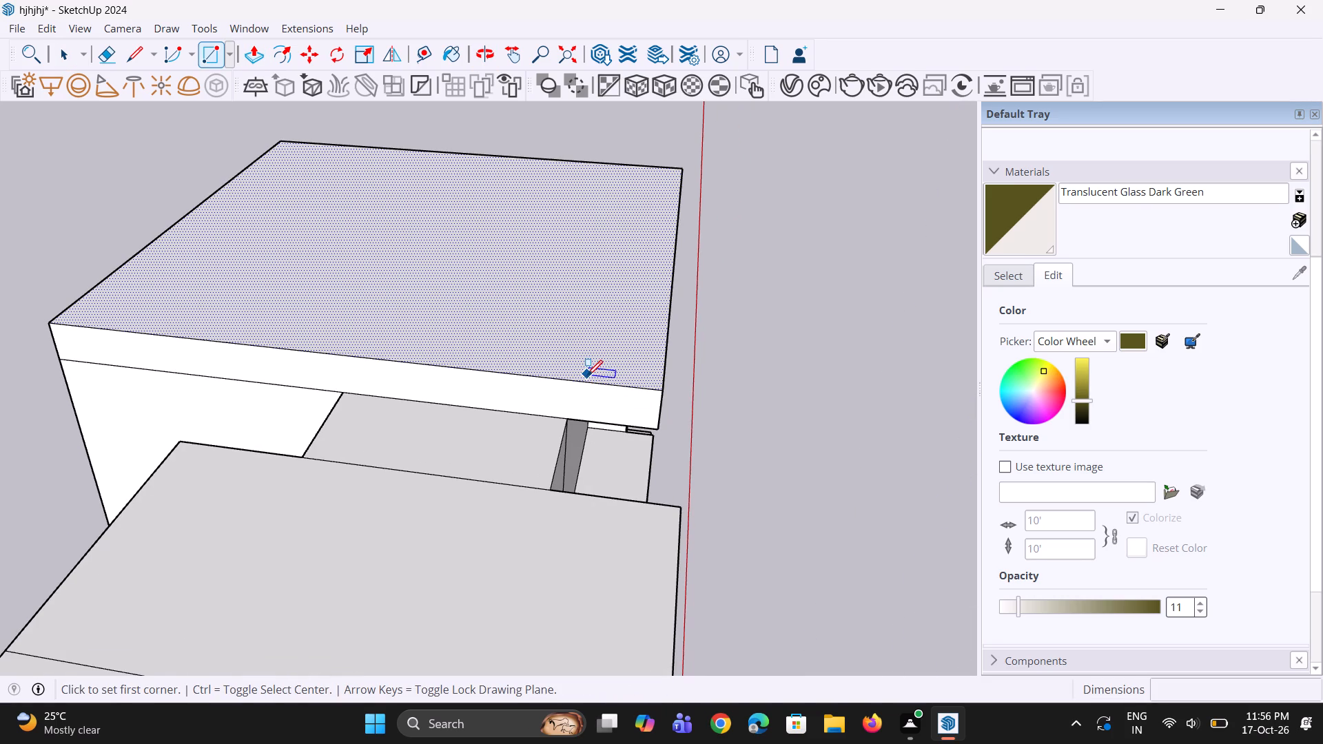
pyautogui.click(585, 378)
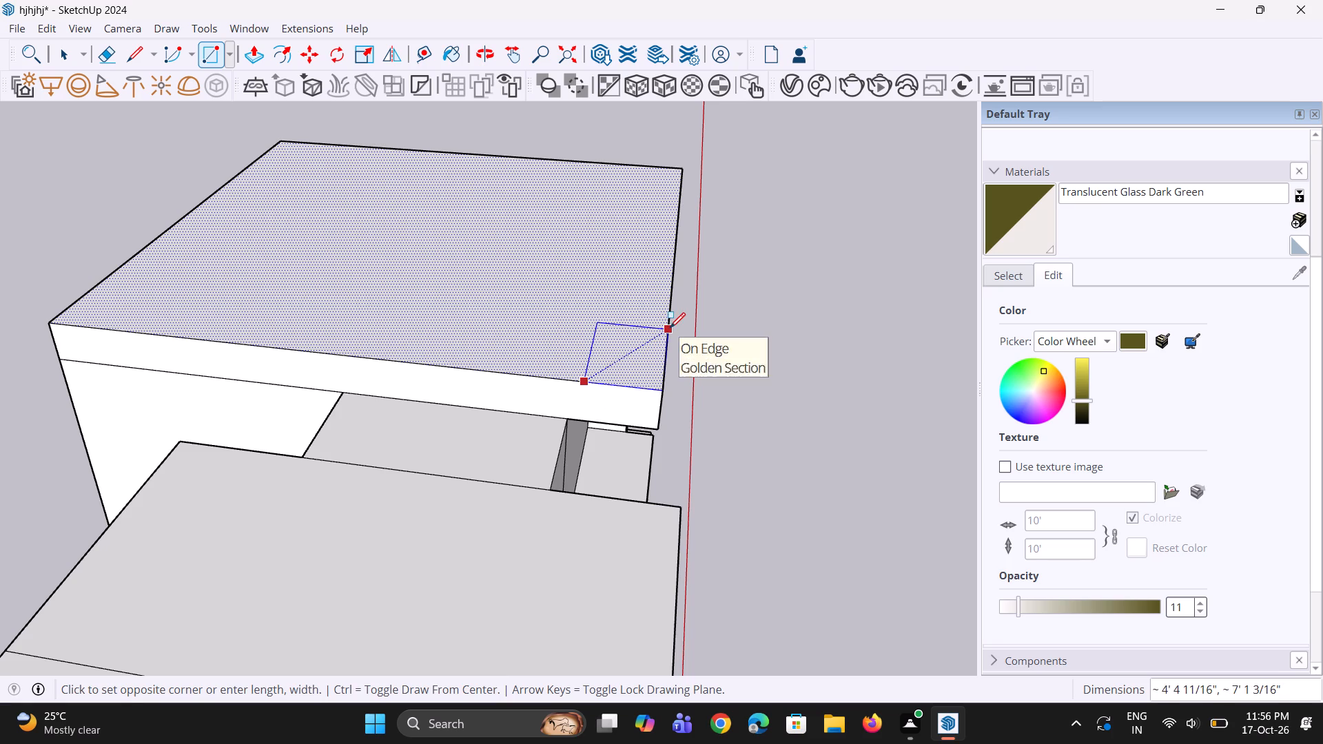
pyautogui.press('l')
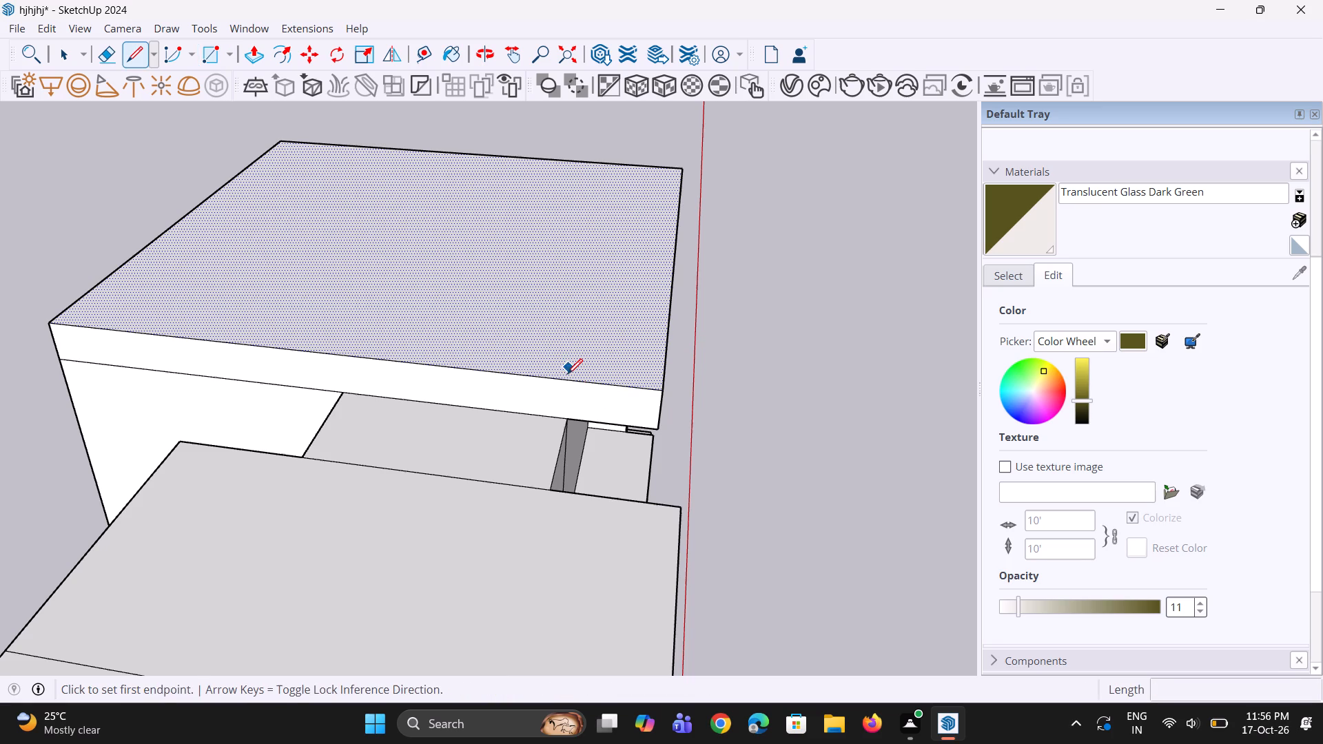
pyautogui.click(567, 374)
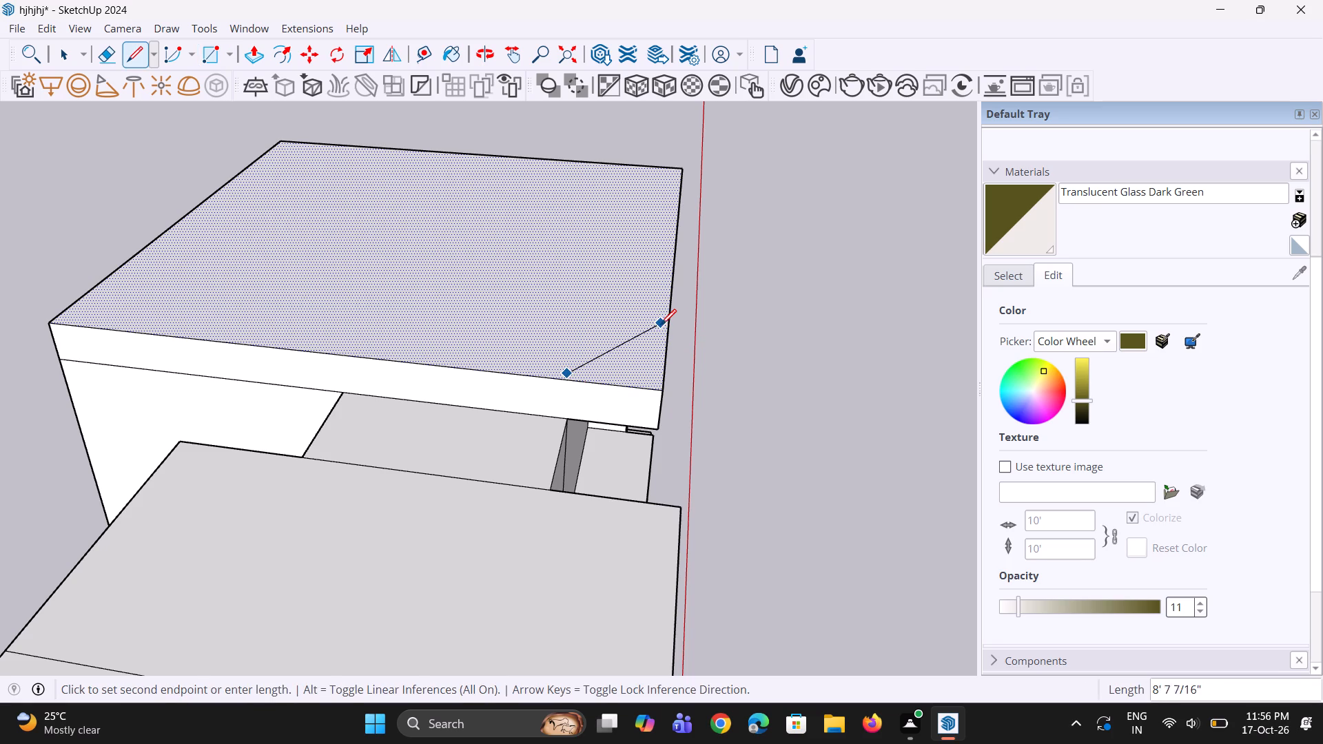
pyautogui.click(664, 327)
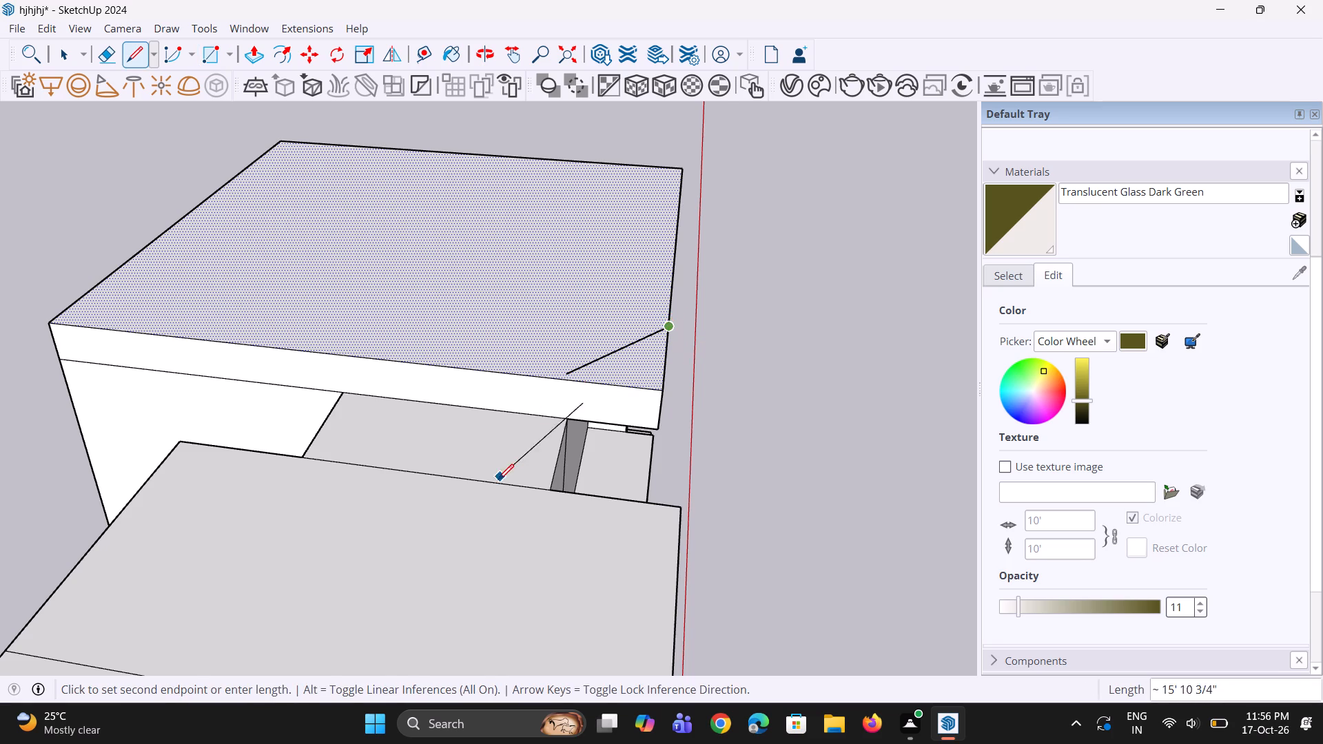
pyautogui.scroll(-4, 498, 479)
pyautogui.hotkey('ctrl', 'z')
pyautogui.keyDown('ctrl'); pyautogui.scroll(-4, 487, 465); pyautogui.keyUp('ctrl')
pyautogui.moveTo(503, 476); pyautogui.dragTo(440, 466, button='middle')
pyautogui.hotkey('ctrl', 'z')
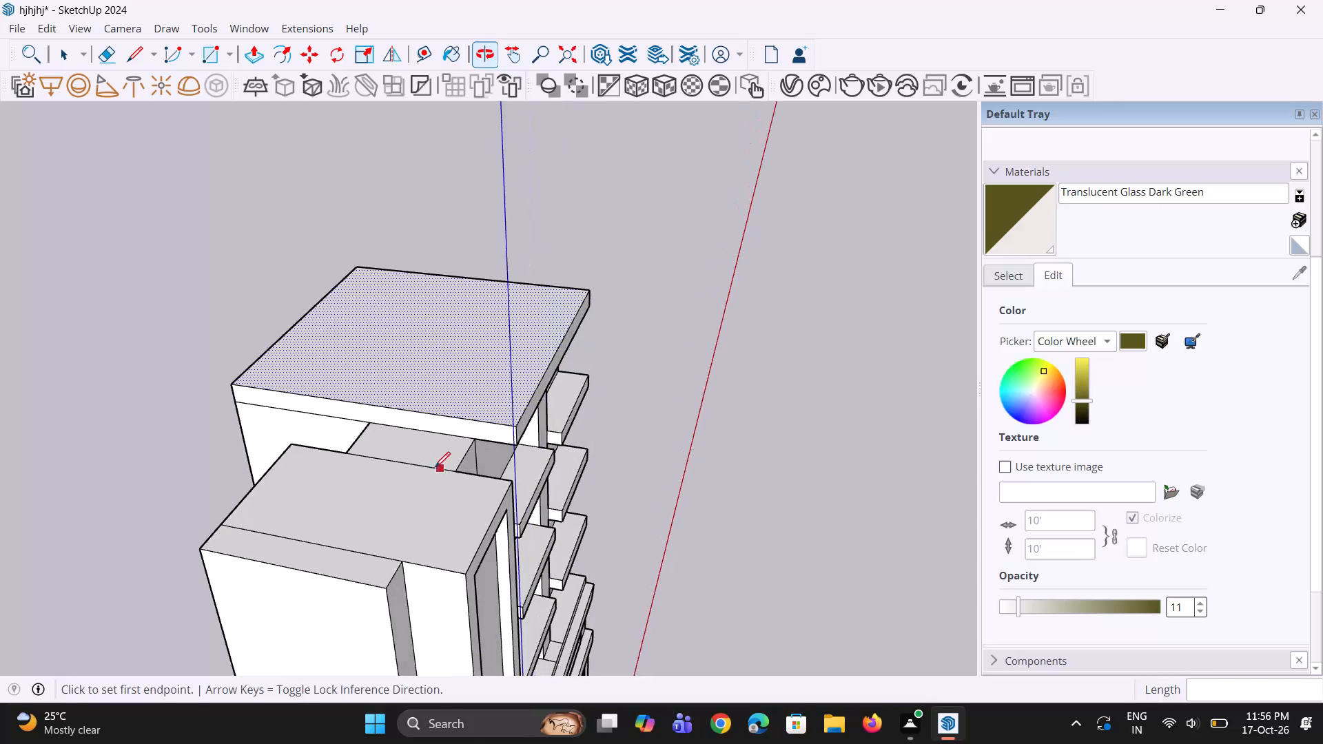
# Copy the roof slab's top front edge 1' 4 3/16" inward to mark out a narrow strip on the roof.
pyautogui.scroll(-5, 442, 481)
pyautogui.moveTo(460, 496); pyautogui.dragTo(431, 480, button='middle')
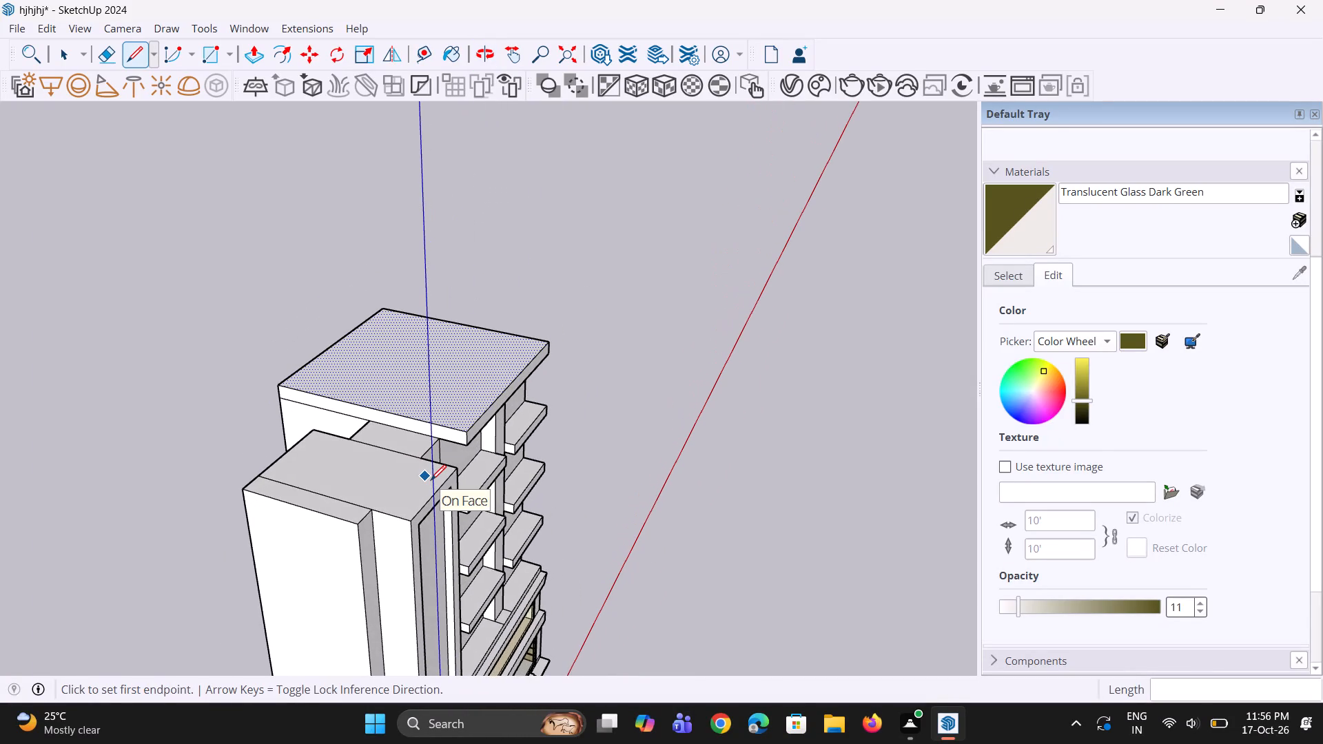
pyautogui.scroll(7, 448, 436)
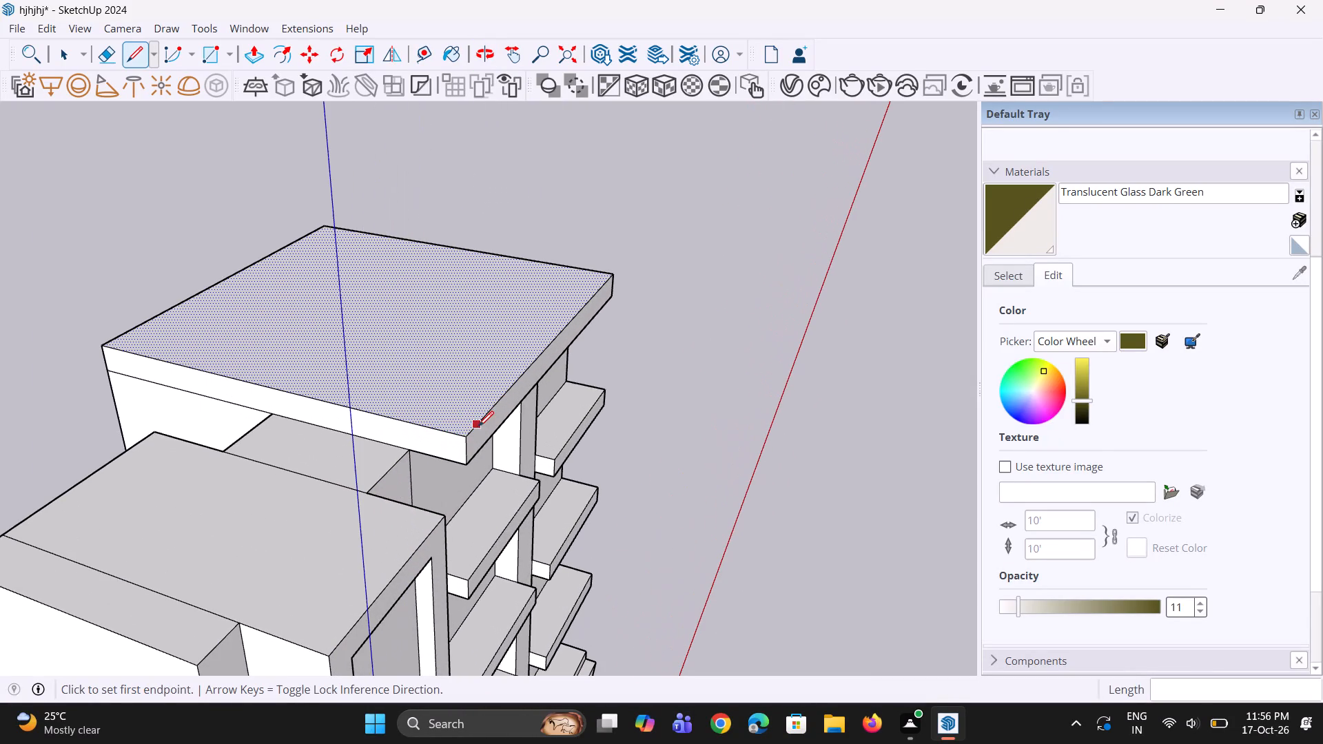
pyautogui.press('p')
pyautogui.press('space')
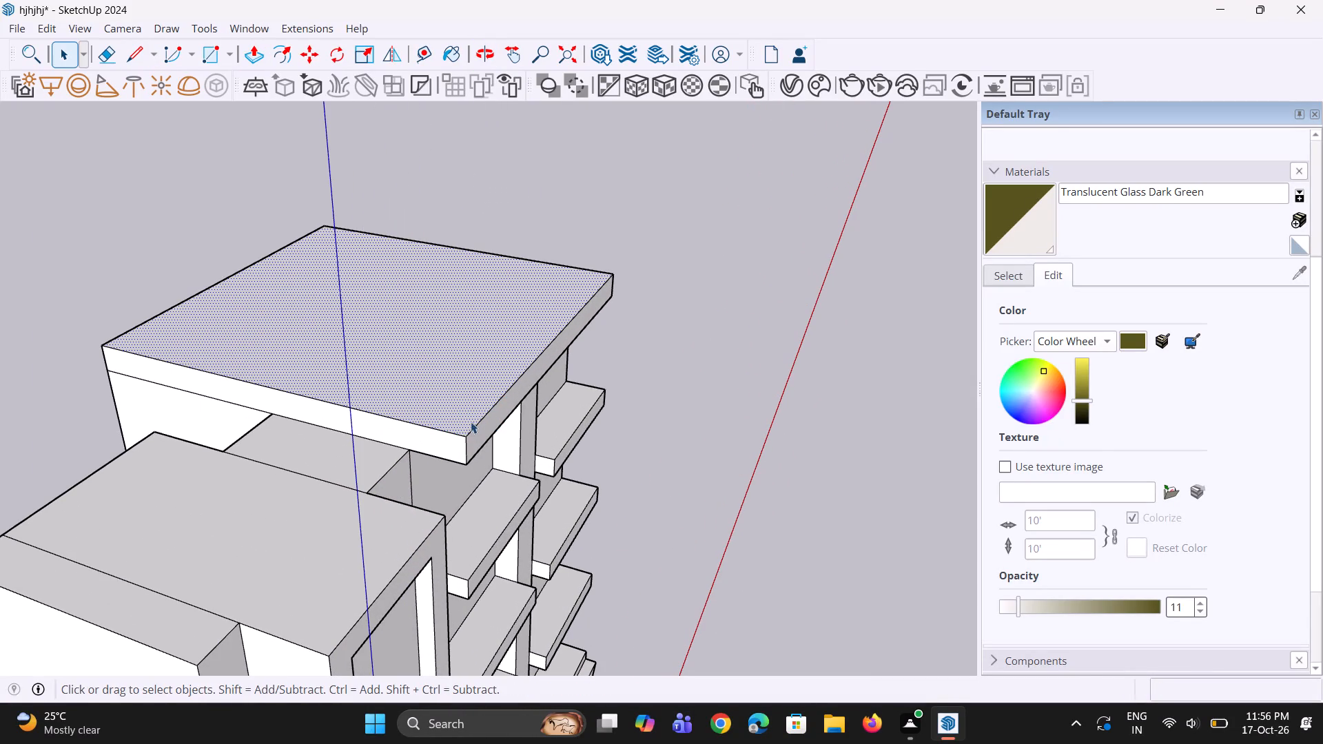
pyautogui.click(471, 424)
pyautogui.moveTo(430, 477); pyautogui.dragTo(516, 489, button='middle')
pyautogui.scroll(9, 569, 446)
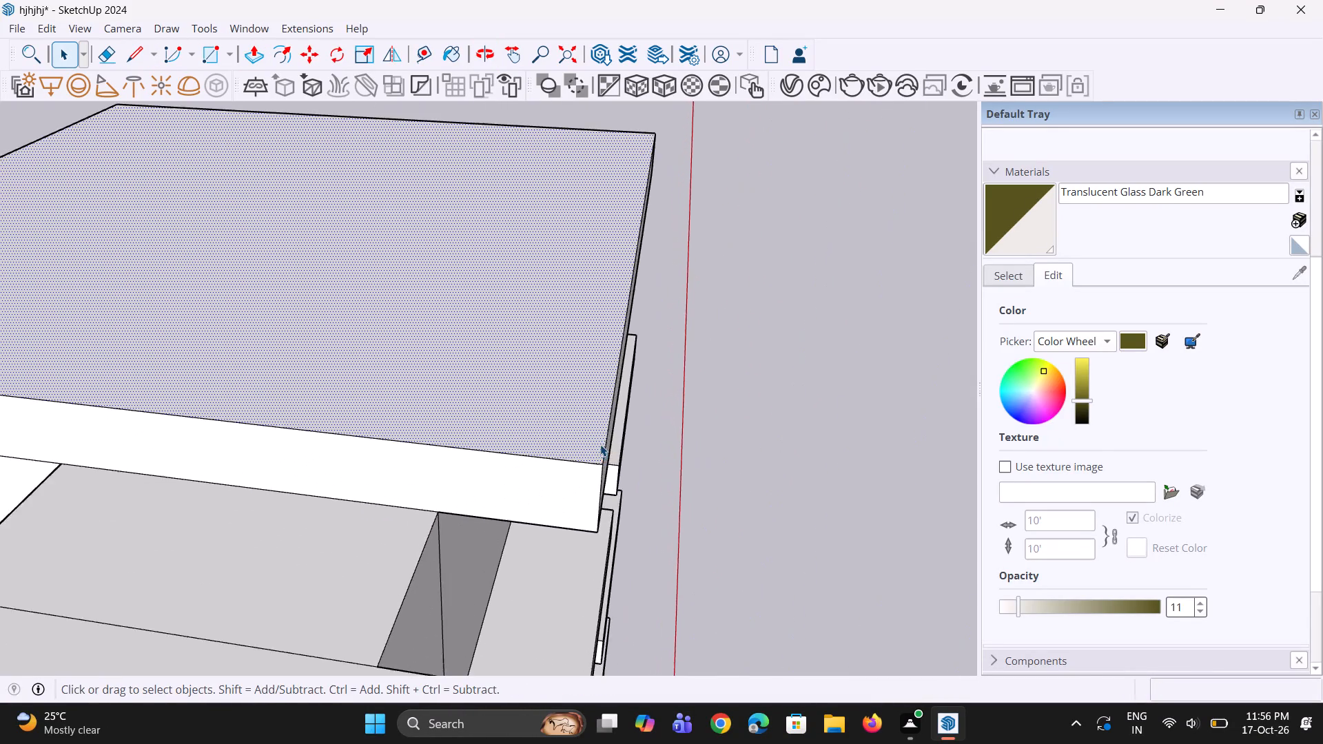
pyautogui.moveTo(597, 448); pyautogui.dragTo(462, 471, button='middle')
pyautogui.click(444, 466)
pyautogui.scroll(1, 399, 497)
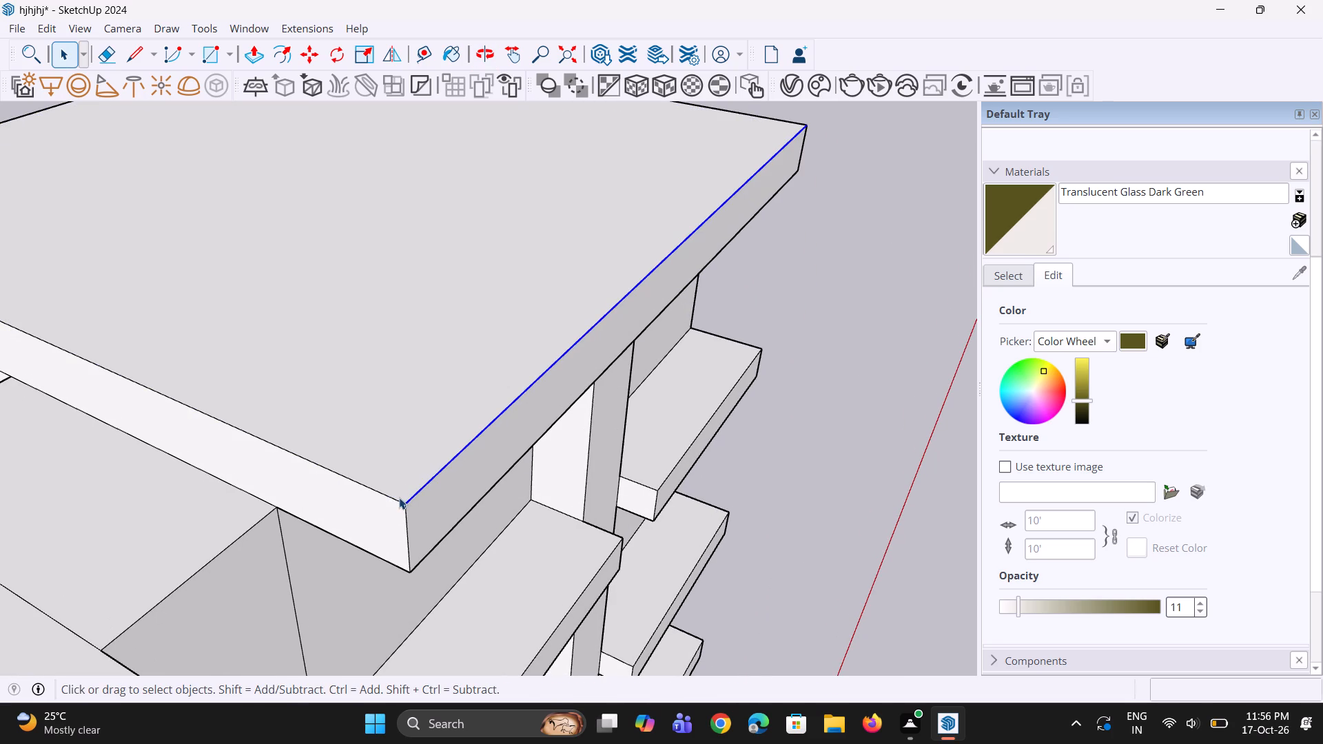
pyautogui.press('m')
pyautogui.click(399, 506)
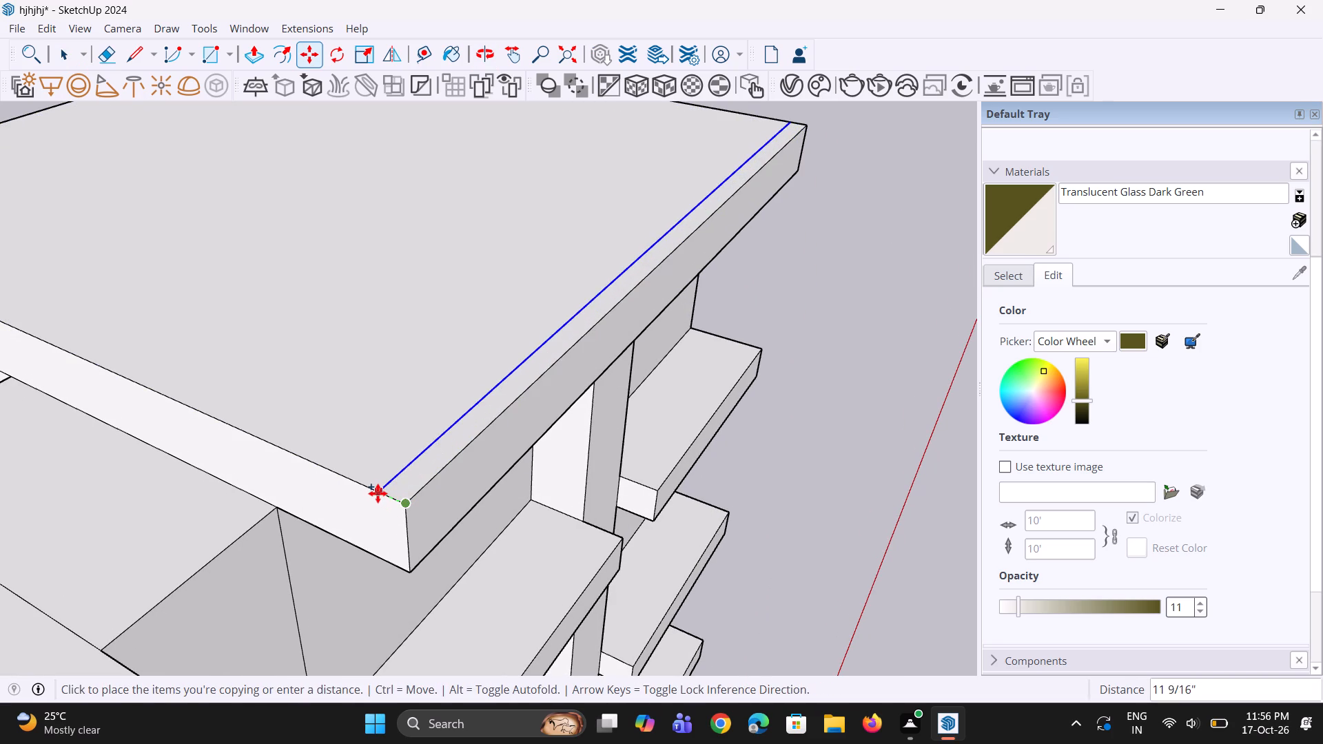
pyautogui.click(366, 488)
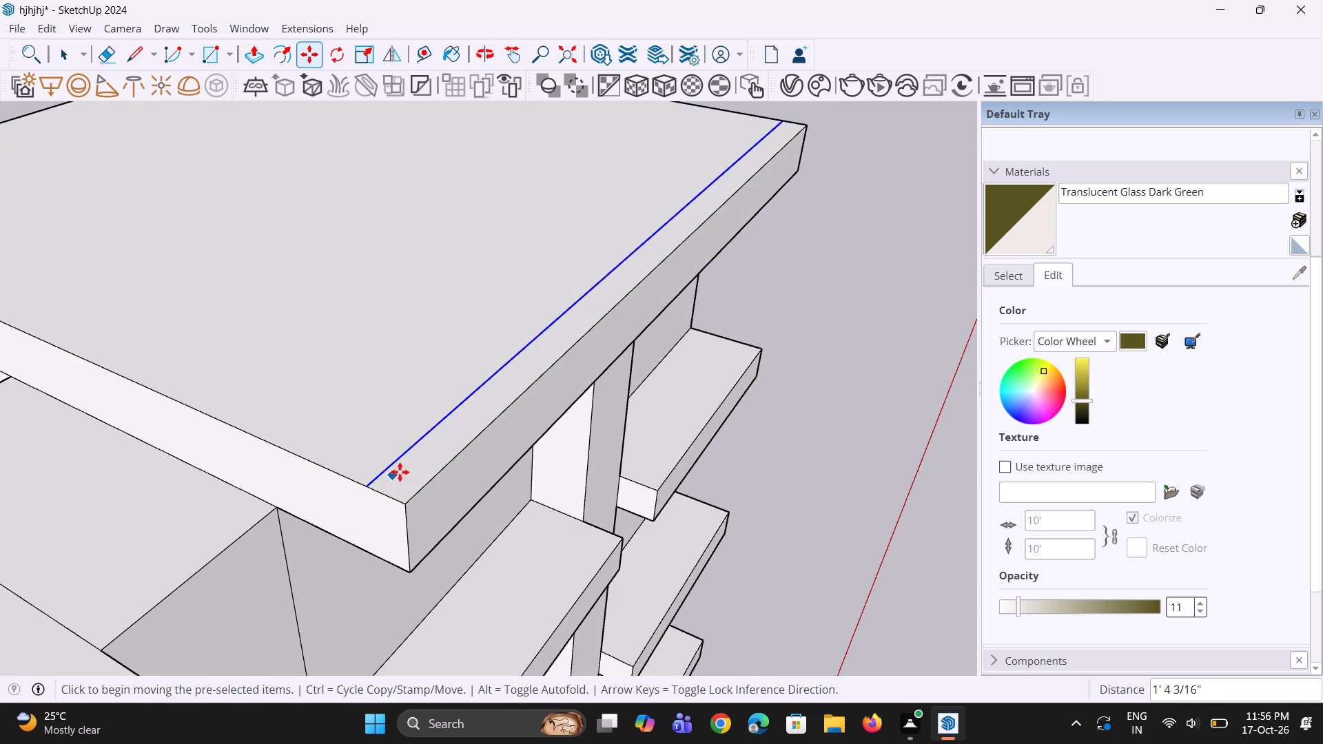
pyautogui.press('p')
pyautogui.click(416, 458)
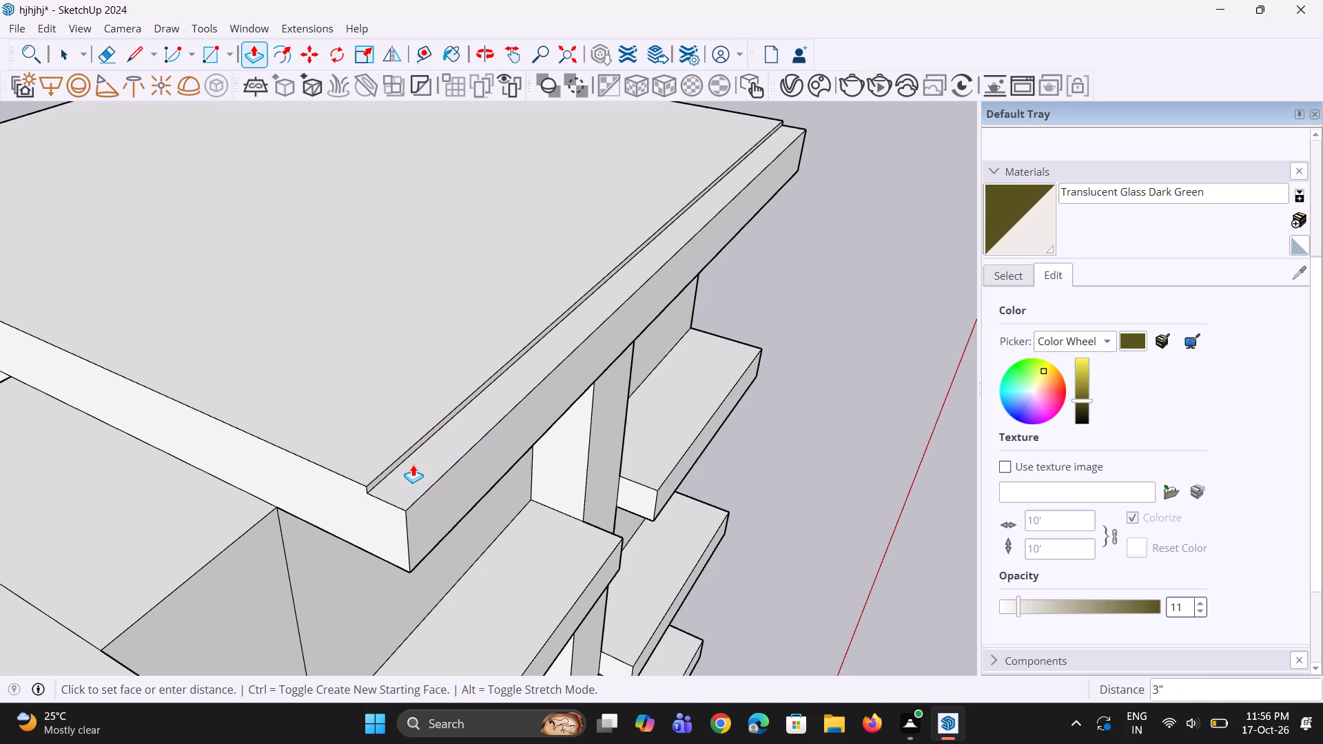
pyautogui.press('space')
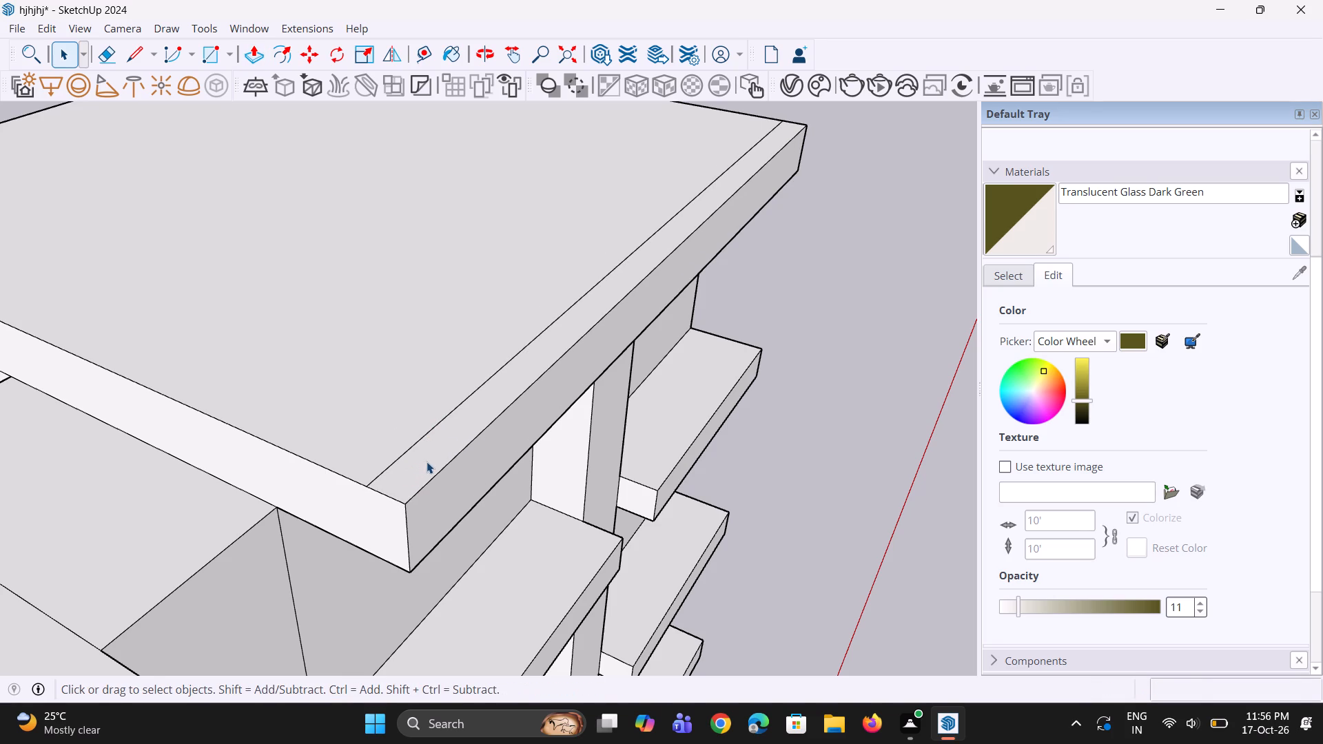
# Push/Pull the narrow strip along the roof slab's front edge up by 1' 1/2".
pyautogui.press('p')
pyautogui.click(433, 455)
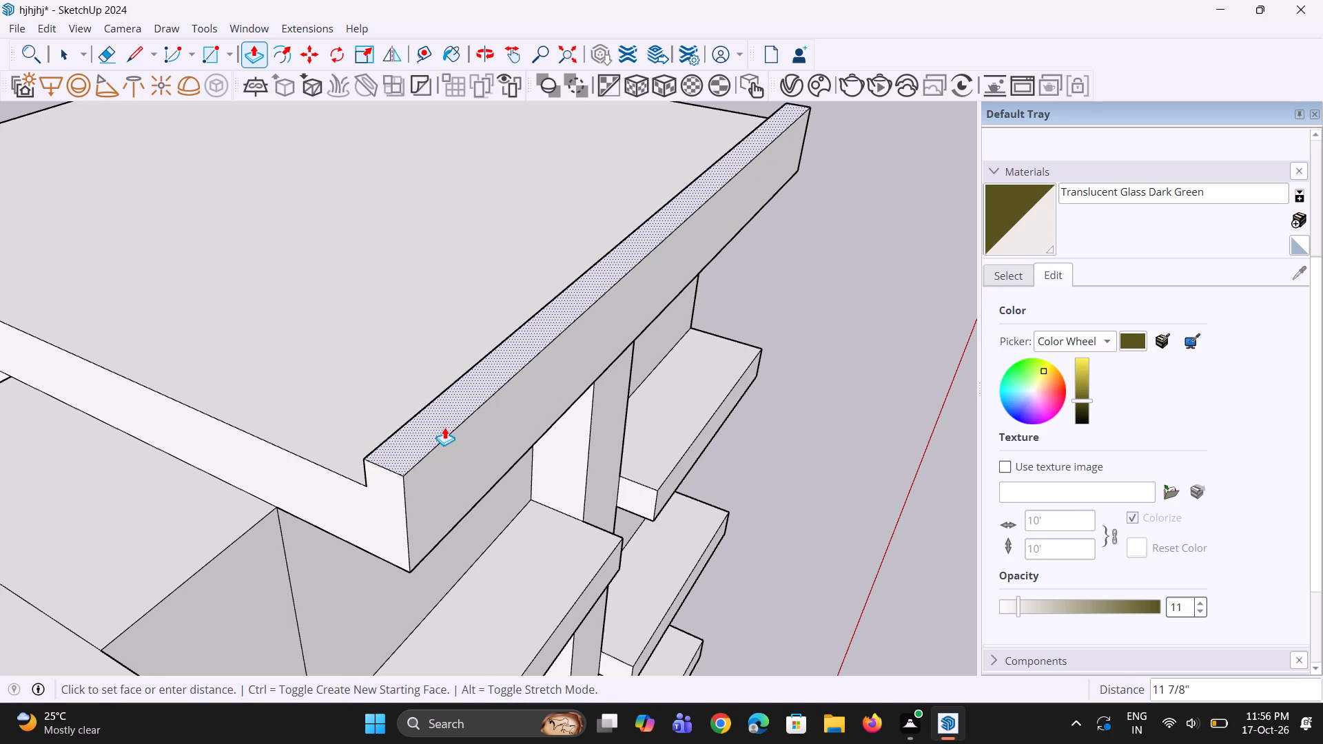
pyautogui.click(445, 425)
# Thin the raised front band by pushing its inner side face 5 1/8" toward the facade.
pyautogui.moveTo(399, 466); pyautogui.dragTo(493, 481, button='middle')
pyautogui.scroll(-5, 494, 515)
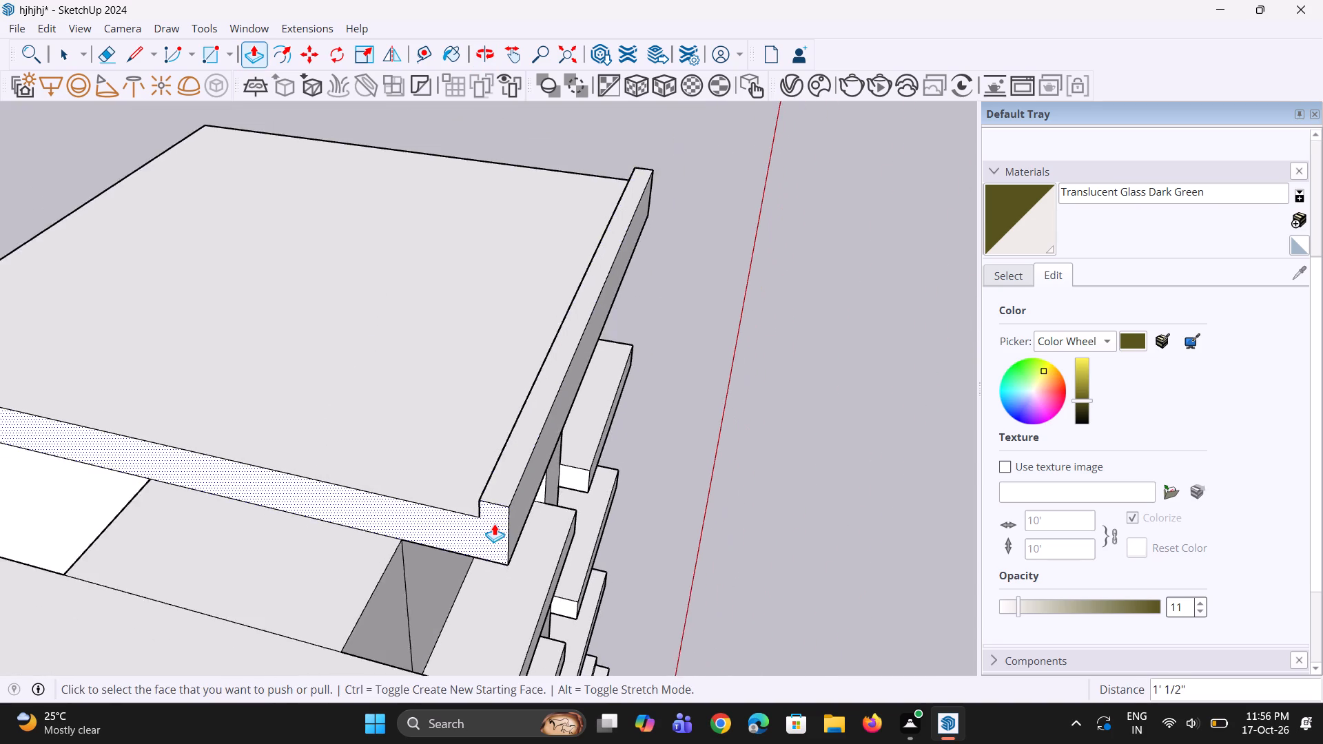
pyautogui.scroll(-4, 494, 524)
pyautogui.moveTo(497, 521); pyautogui.dragTo(578, 471, button='middle')
pyautogui.scroll(10, 574, 446)
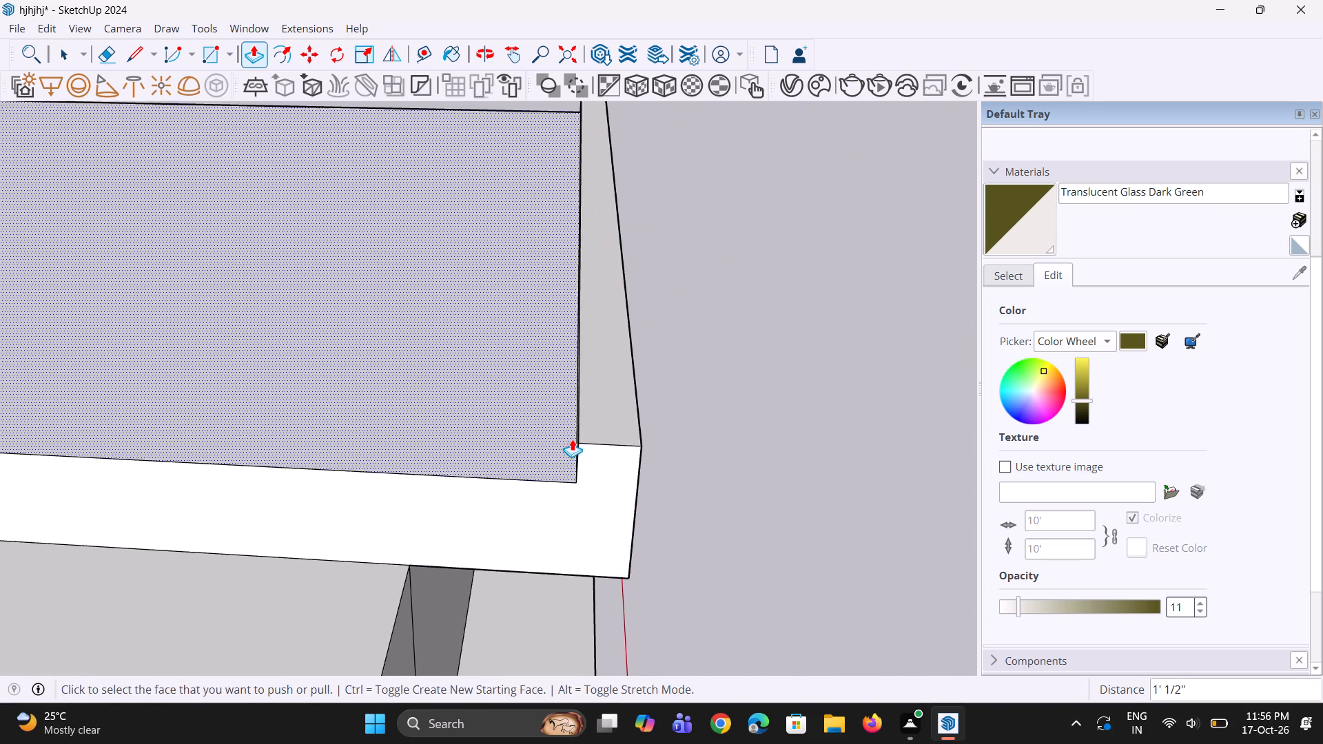
pyautogui.moveTo(590, 450); pyautogui.dragTo(630, 453, button='middle')
pyautogui.click(618, 437)
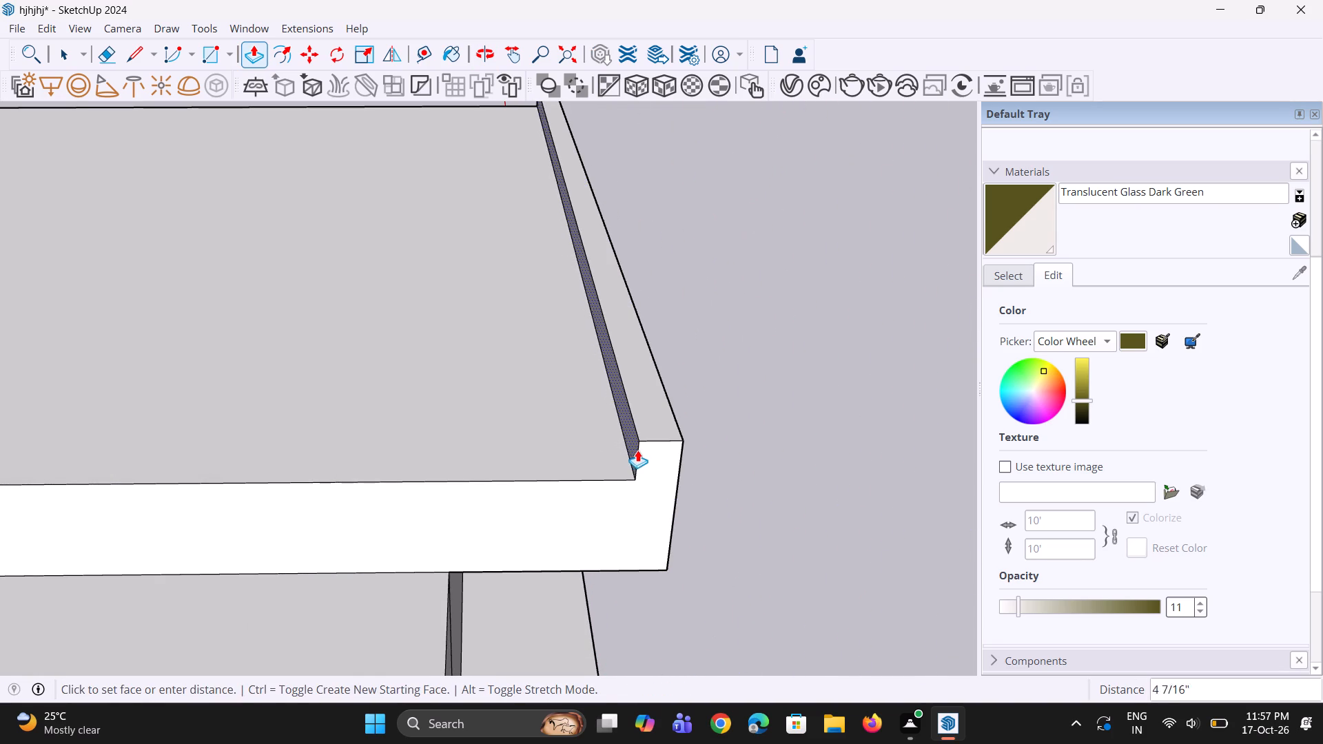
pyautogui.click(637, 451)
# Examine the thinned front band from above the roof and from the facade side.
pyautogui.scroll(1, 630, 464)
pyautogui.moveTo(625, 468); pyautogui.dragTo(431, 492, button='middle')
pyautogui.scroll(-10, 424, 492)
pyautogui.moveTo(422, 509); pyautogui.dragTo(409, 504, button='middle')
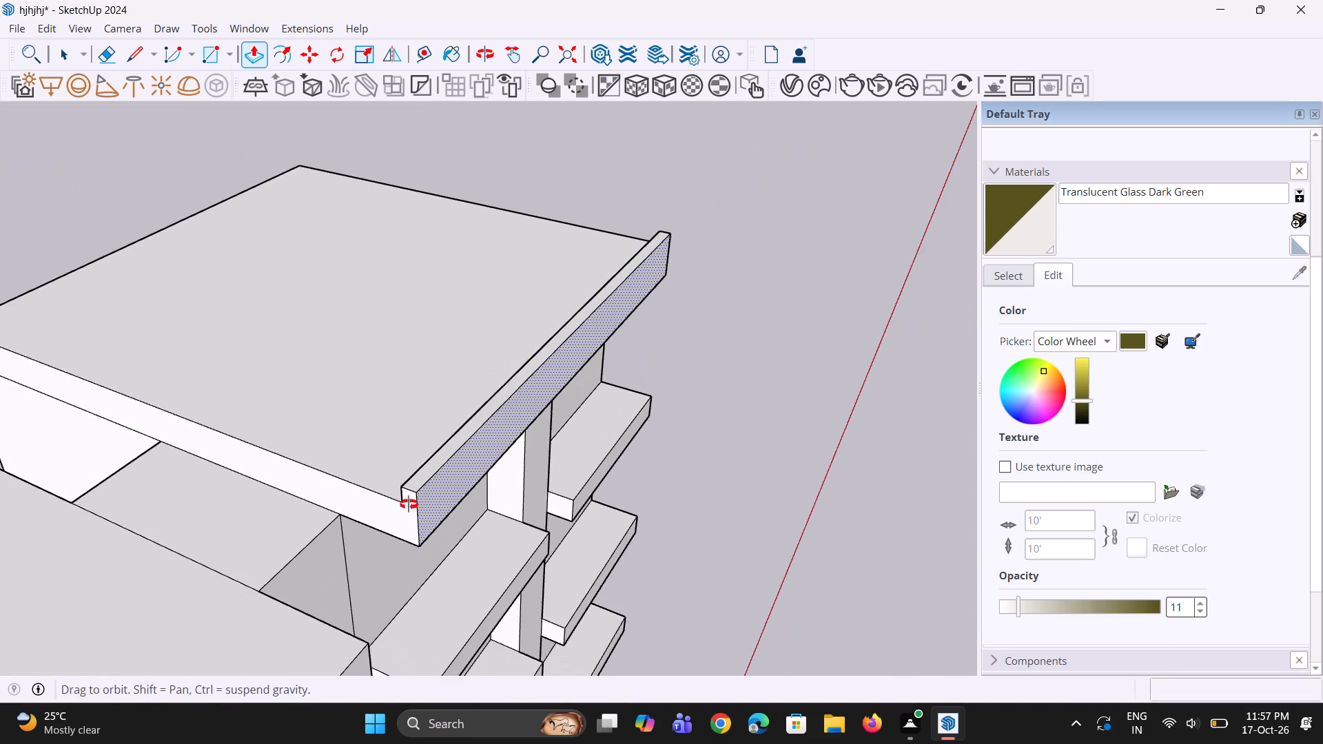
pyautogui.moveTo(409, 504); pyautogui.dragTo(396, 495, button='middle')
pyautogui.scroll(2, 399, 495)
pyautogui.scroll(-3, 399, 495)
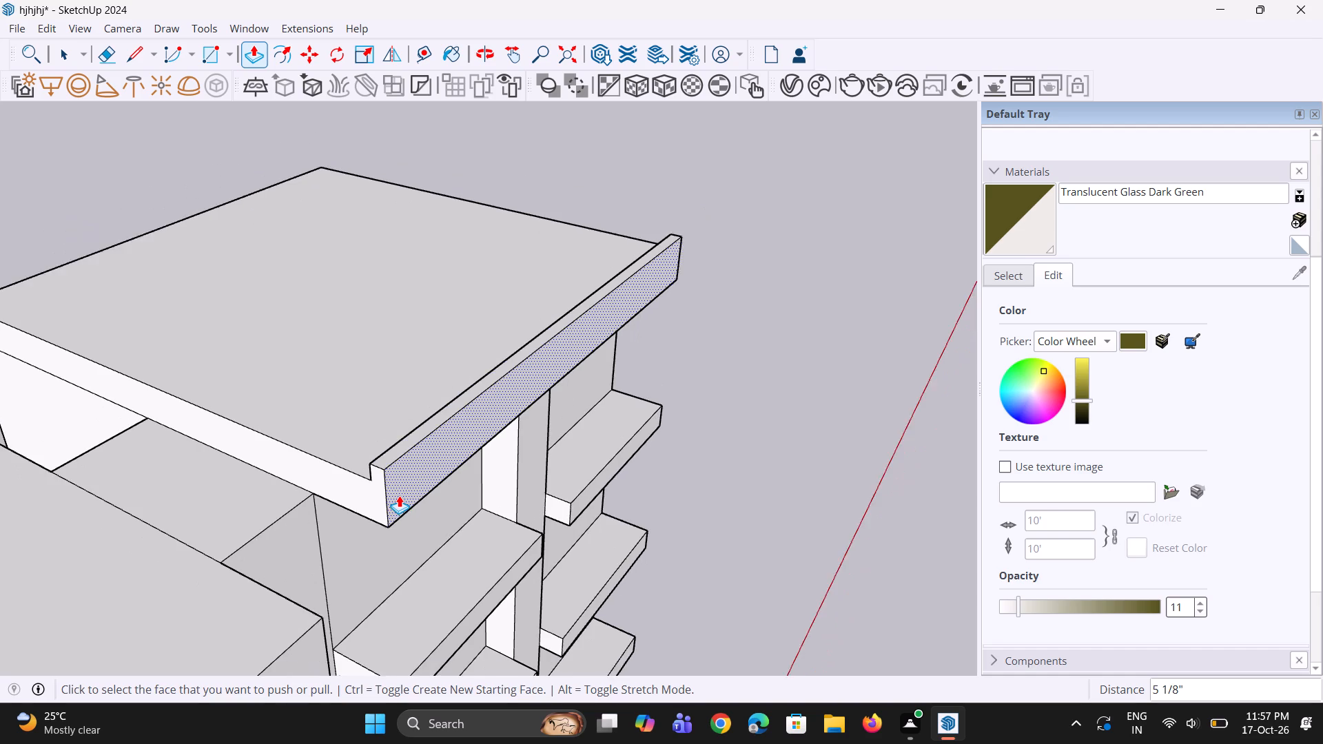
pyautogui.moveTo(399, 495); pyautogui.dragTo(240, 397, button='middle')
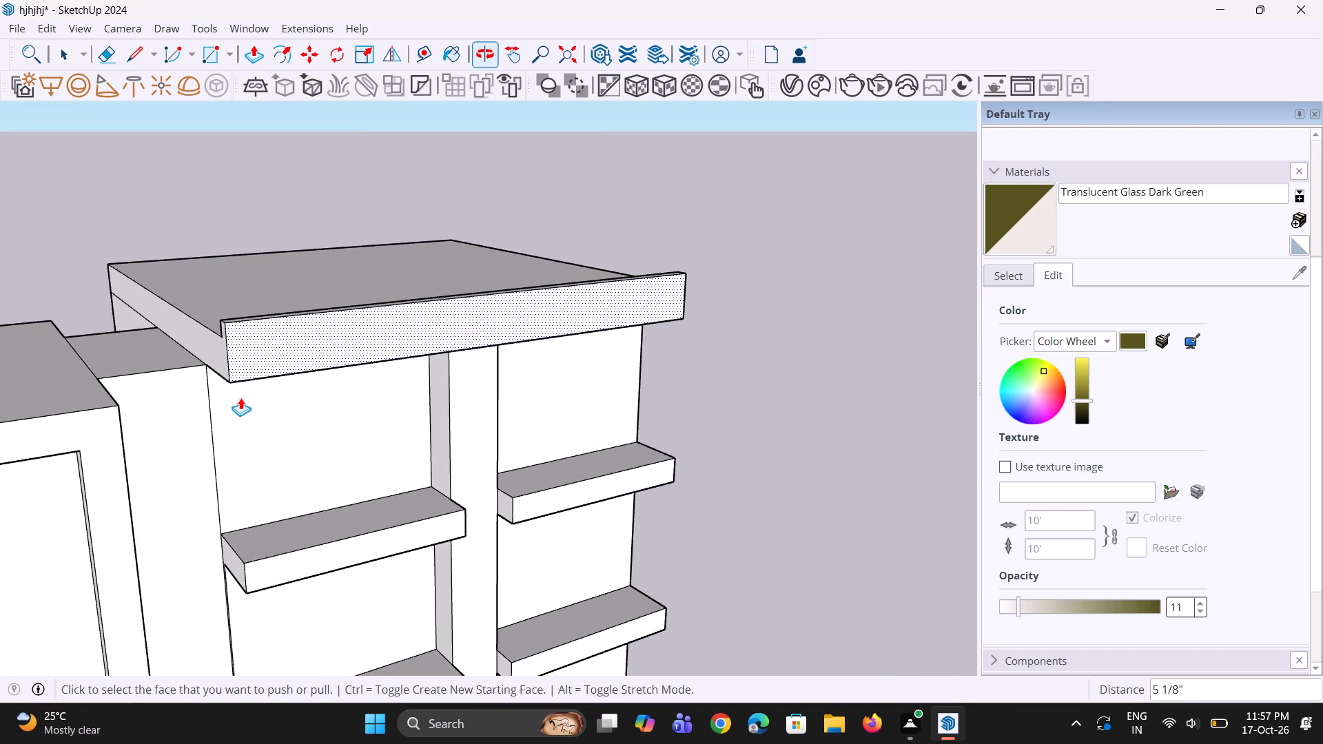
# Offset the outline of the roof overhang's underside face inward over the wider balcony bay.
pyautogui.scroll(-4, 240, 397)
pyautogui.moveTo(242, 399); pyautogui.dragTo(298, 249, button='middle')
pyautogui.scroll(1, 252, 381)
pyautogui.scroll(5, 313, 230)
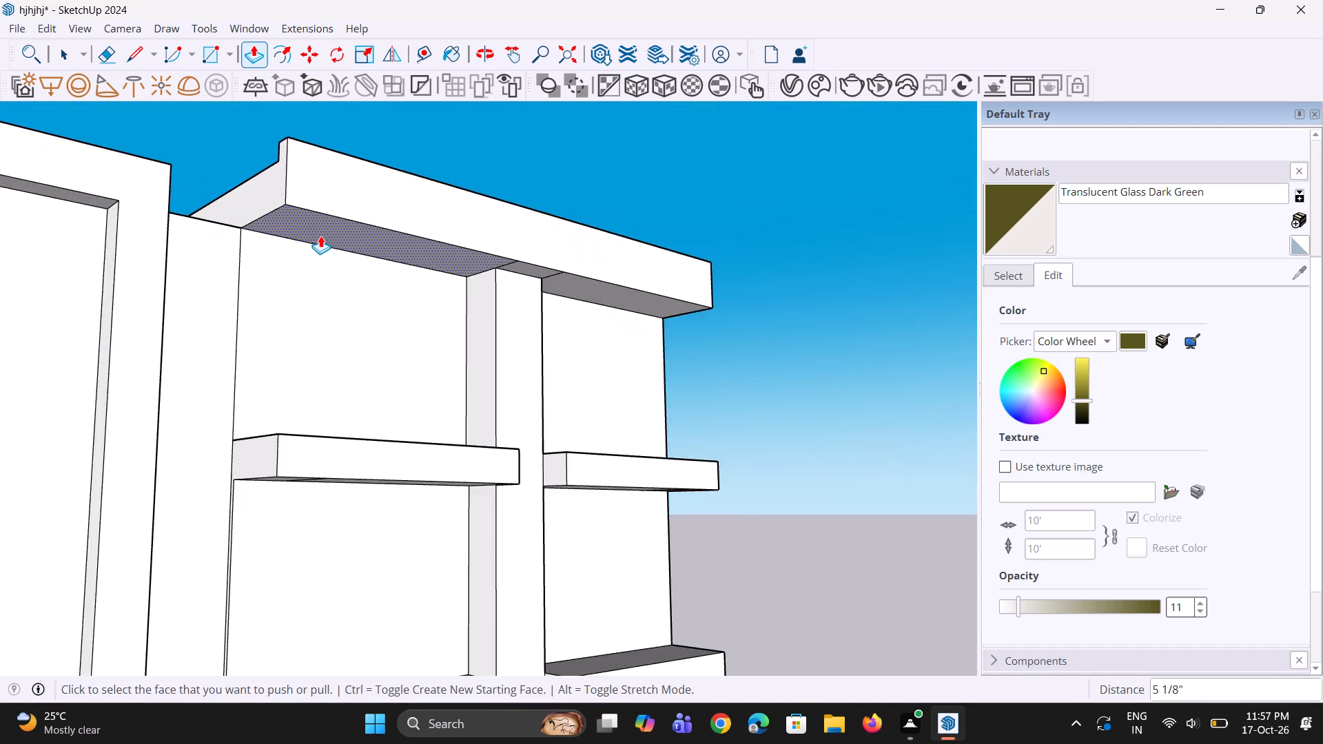
pyautogui.scroll(5, 320, 236)
pyautogui.press('space')
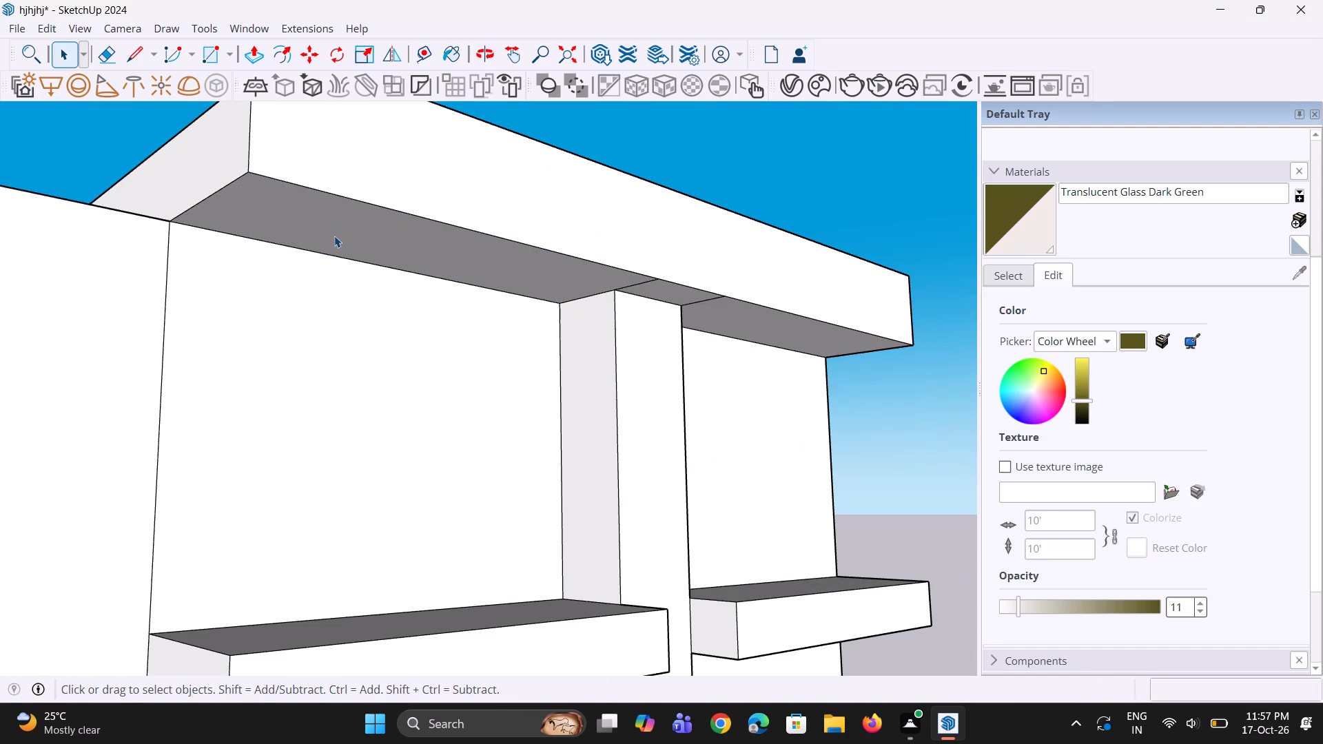
pyautogui.click(334, 236)
pyautogui.press('f')
pyautogui.click(334, 240)
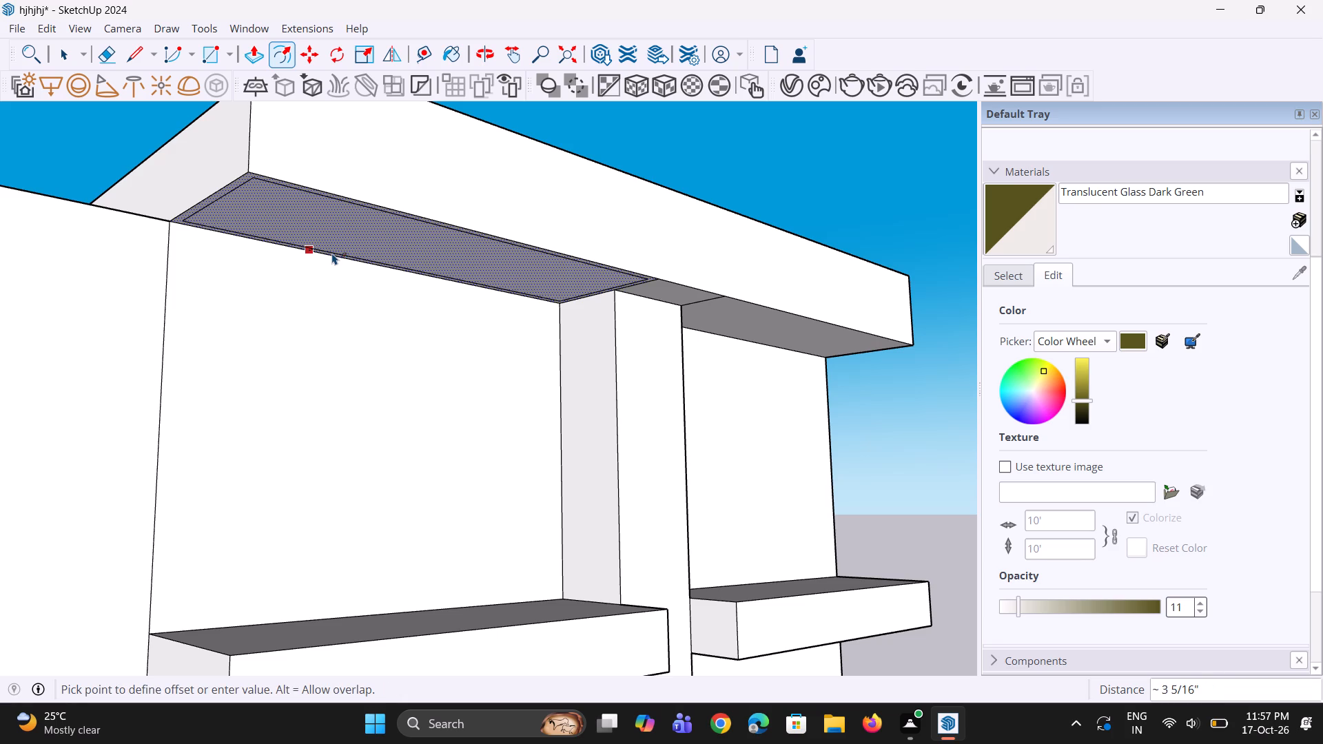
pyautogui.click(331, 247)
pyautogui.press('space')
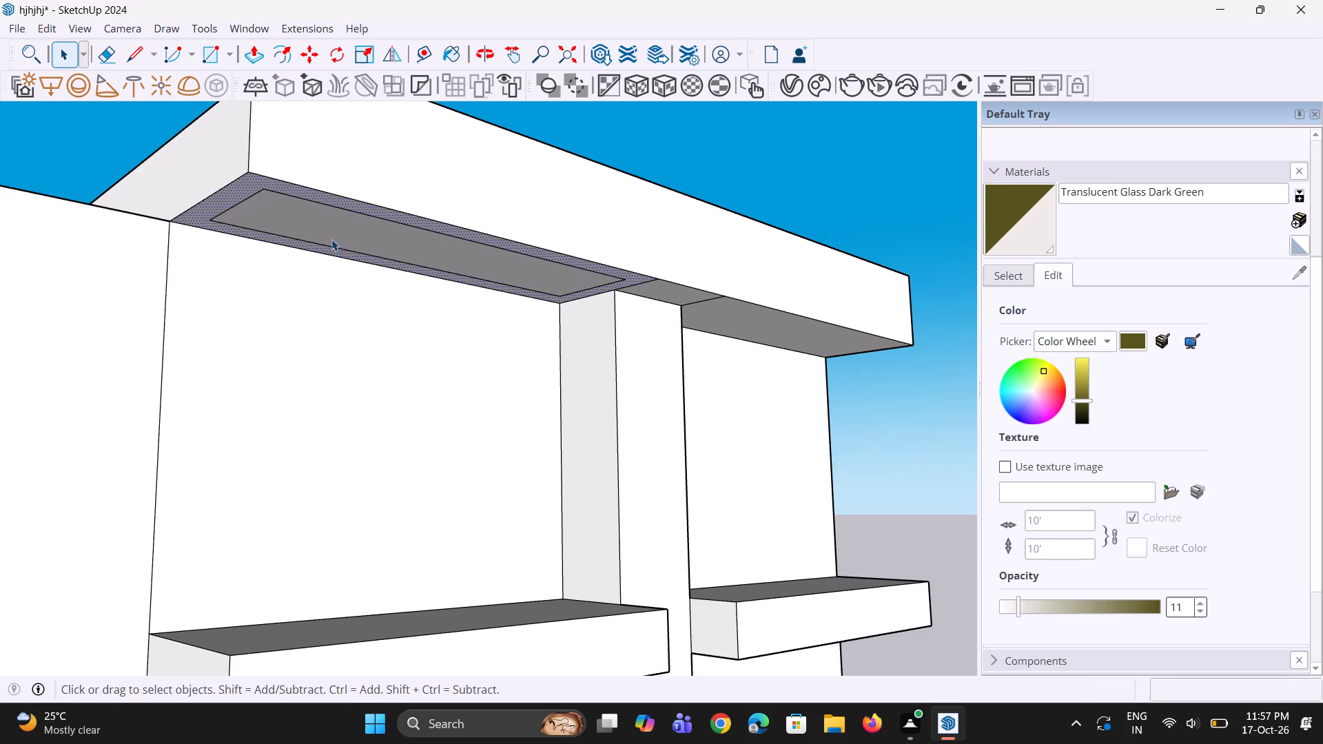
# Push the inset panel under the roof overhang over the wider balcony bay 8 11/16" up into the slab.
pyautogui.click(331, 239)
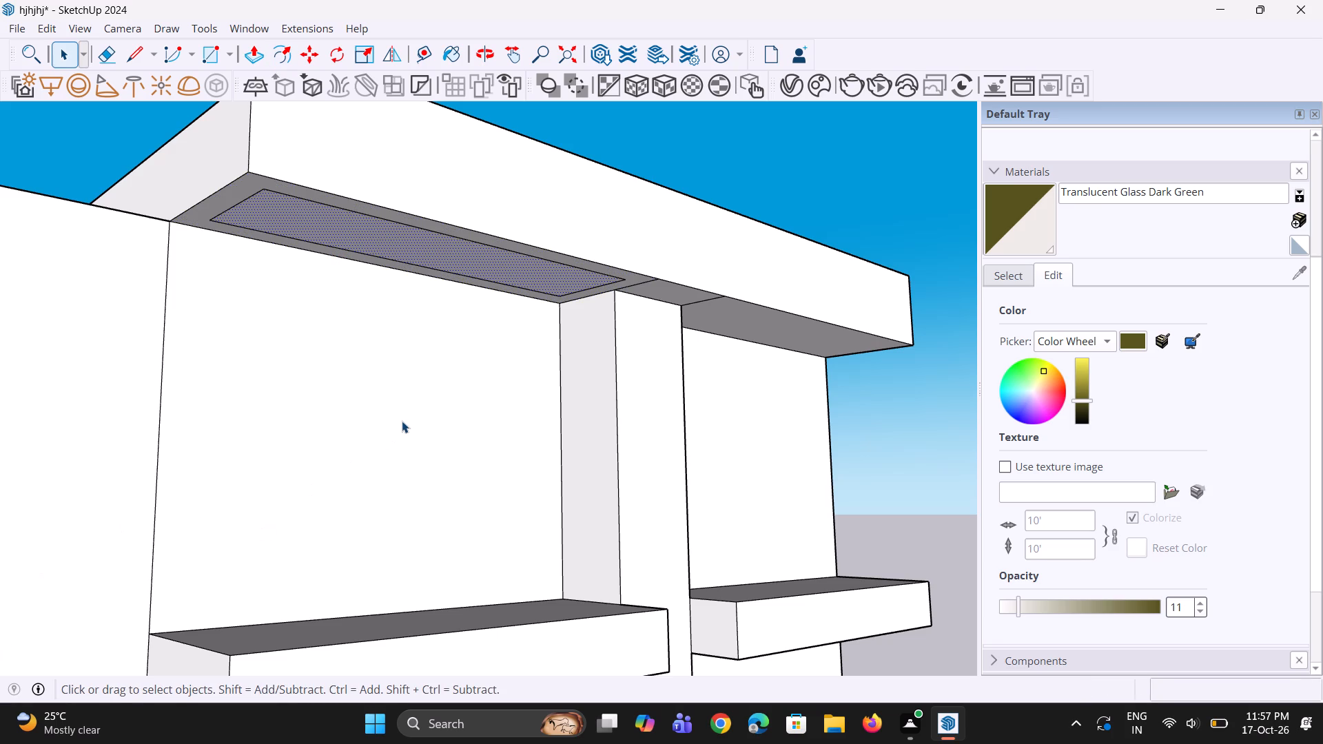
pyautogui.press('p')
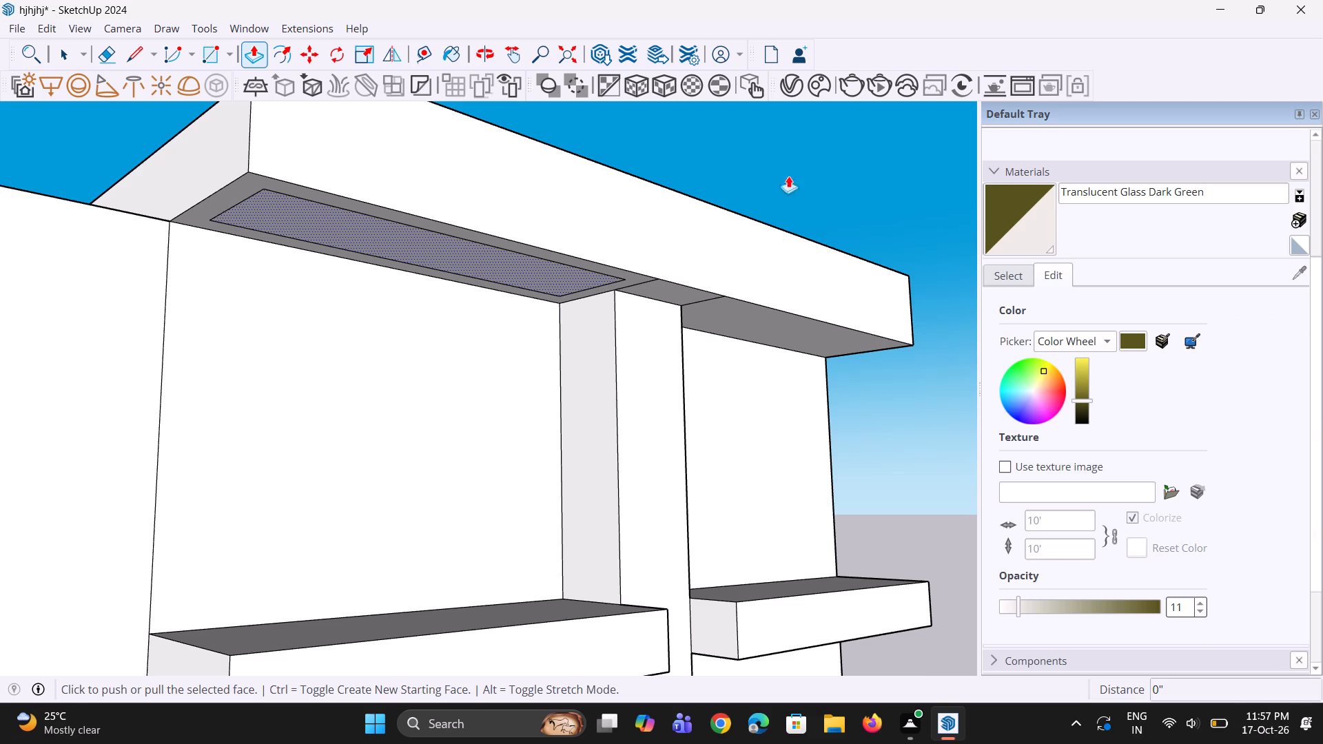
pyautogui.click(433, 257)
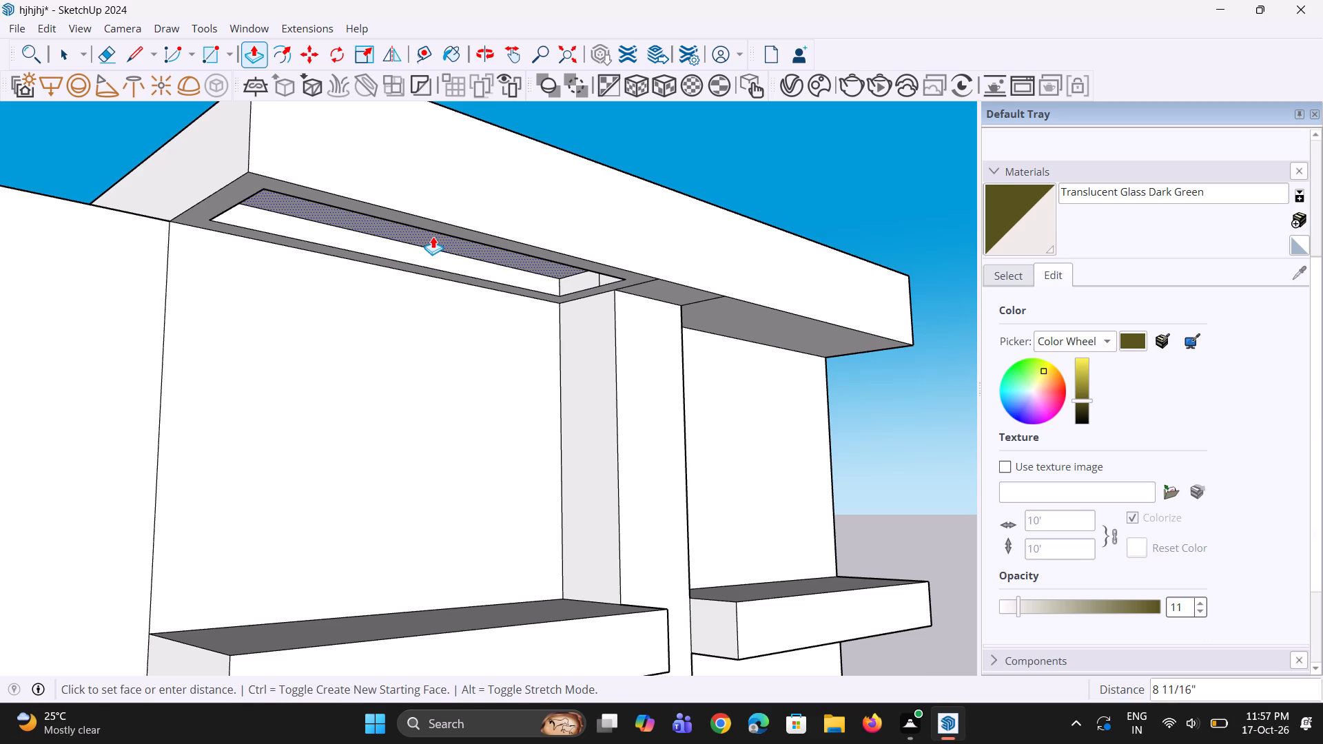
pyautogui.click(433, 236)
# Offset the outline of the overhang's underside face over the narrower balcony bay inward by about 10 3/16".
pyautogui.moveTo(586, 280); pyautogui.dragTo(464, 194, button='middle')
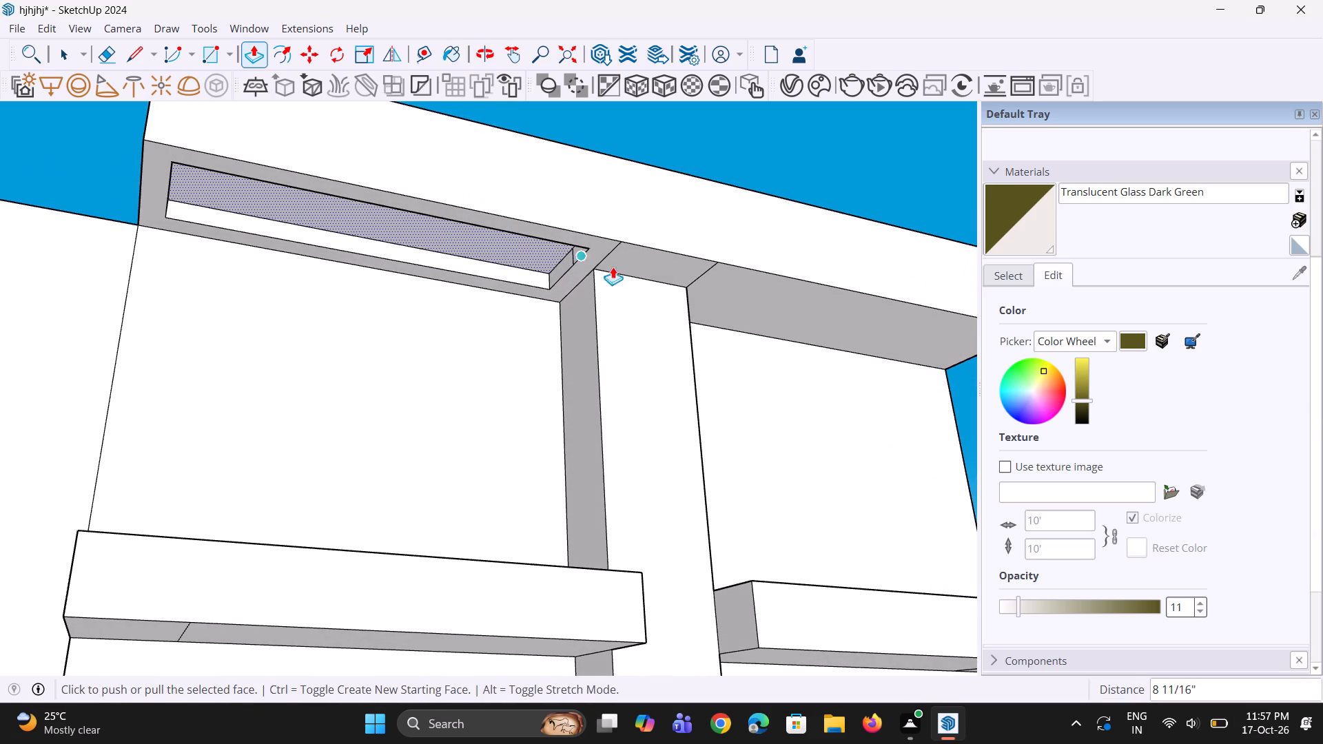
pyautogui.press('space')
pyautogui.press('space')
pyautogui.click(704, 302)
pyautogui.press('f')
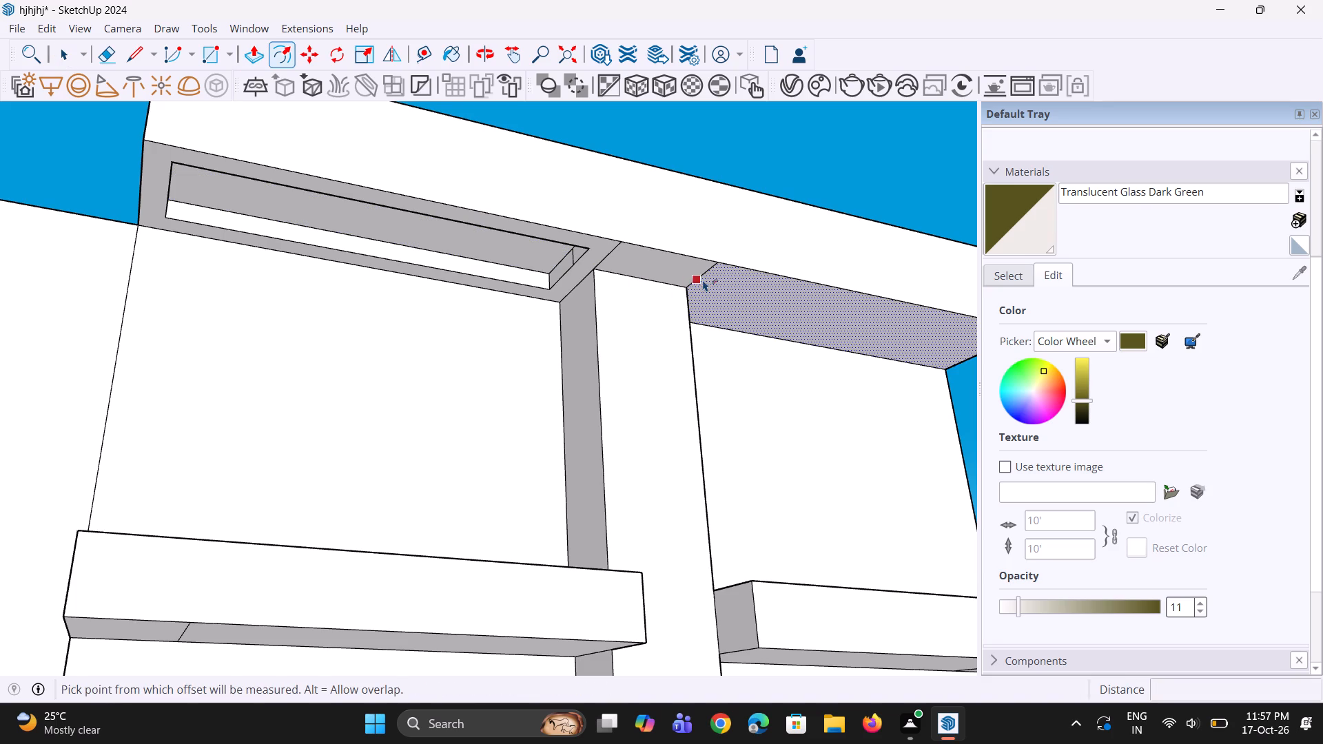
pyautogui.click(701, 276)
pyautogui.click(708, 289)
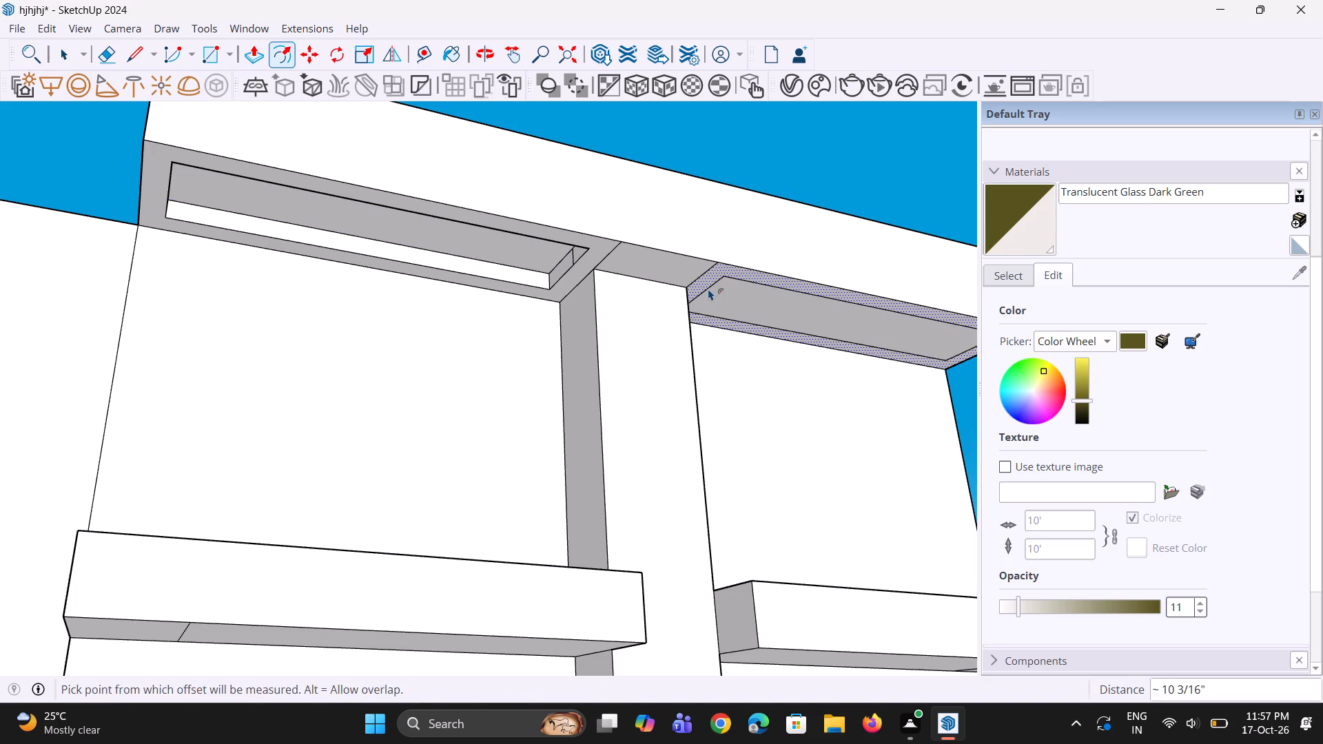
# Recess the inset panel over the narrower balcony bay by repeating the previous Push/Pull distance.
pyautogui.press('space')
pyautogui.click(720, 298)
pyautogui.press('p')
pyautogui.doubleClick(720, 298)
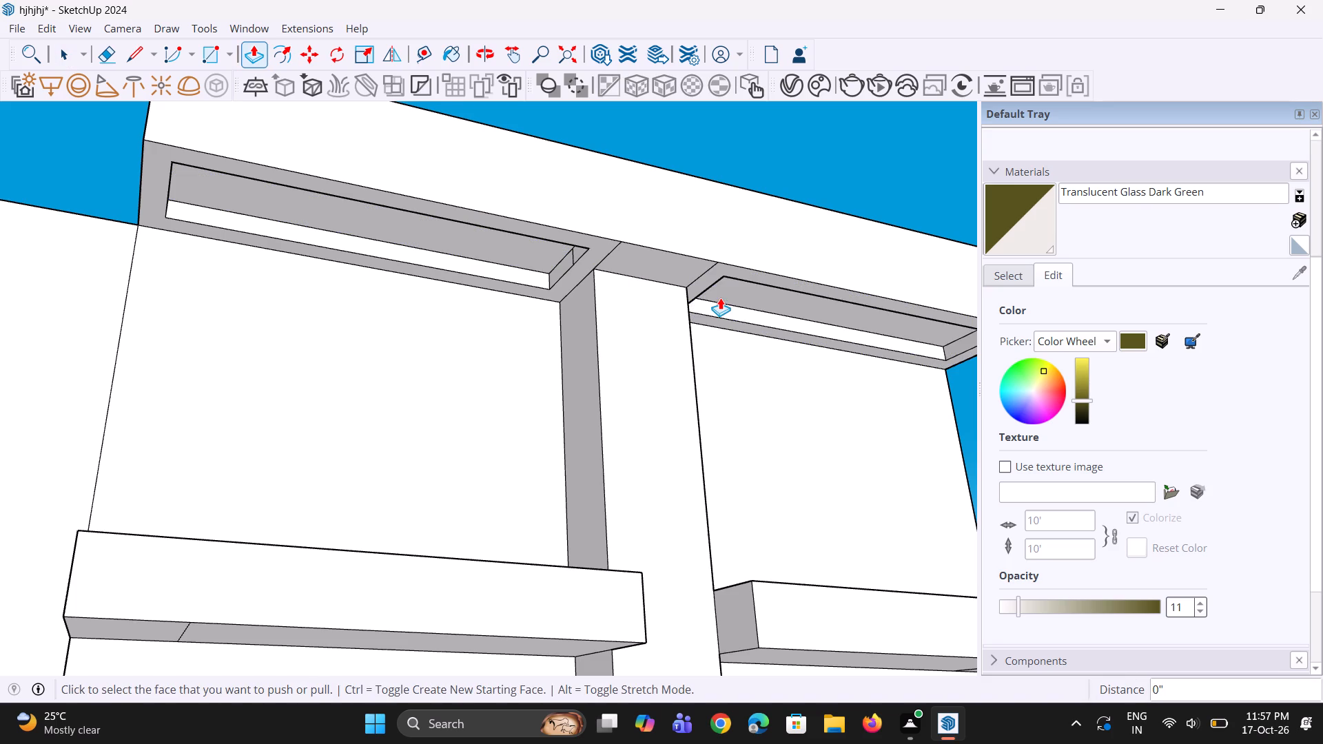
pyautogui.scroll(-5, 688, 289)
pyautogui.moveTo(692, 298); pyautogui.dragTo(670, 288, button='middle')
pyautogui.press('space')
pyautogui.press('space')
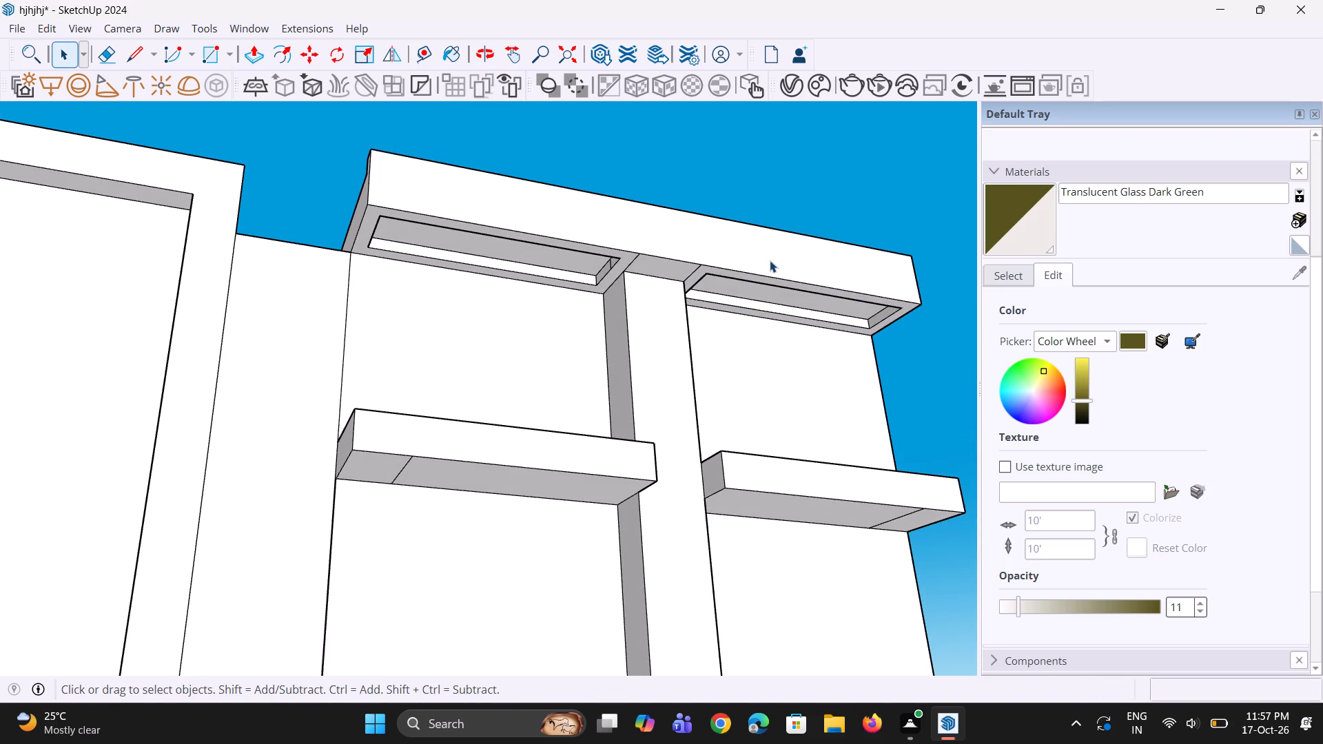
pyautogui.click(927, 418)
# Push/Pull the top face of the roof's raised front band up by 9 5/16".
pyautogui.scroll(-3, 729, 30)
pyautogui.scroll(-4, 580, 200)
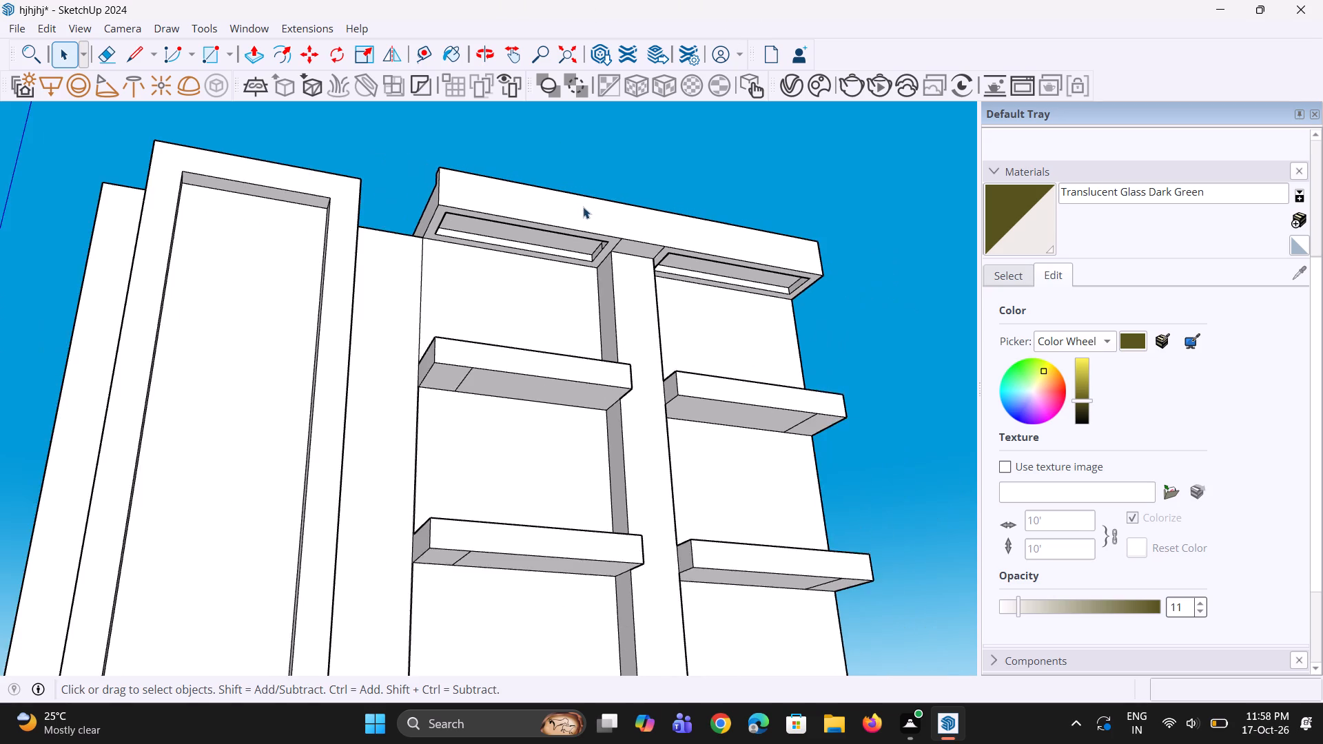
pyautogui.moveTo(587, 237); pyautogui.dragTo(598, 415, button='middle')
pyautogui.scroll(8, 447, 250)
pyautogui.moveTo(447, 234); pyautogui.dragTo(632, 365, button='middle')
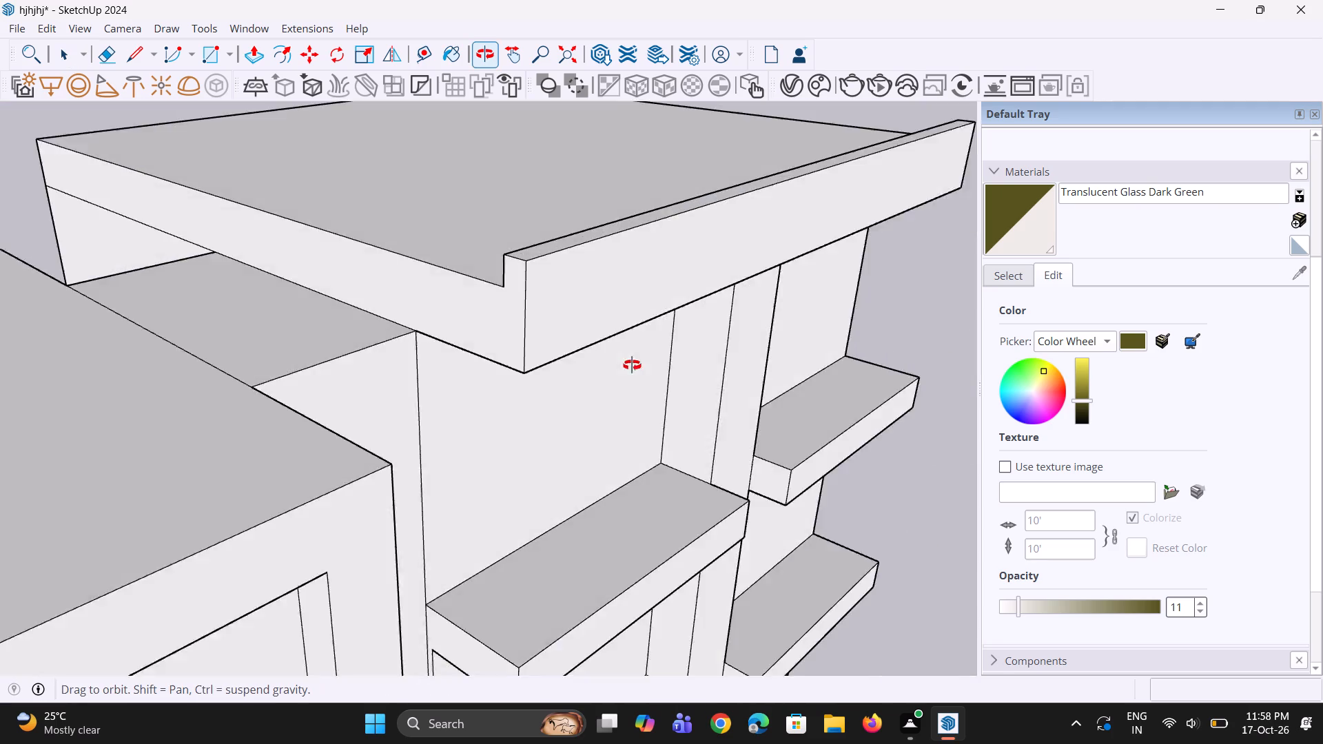
pyautogui.moveTo(632, 365); pyautogui.dragTo(1072, 418, button='middle')
pyautogui.scroll(1, 746, 306)
pyautogui.press('p')
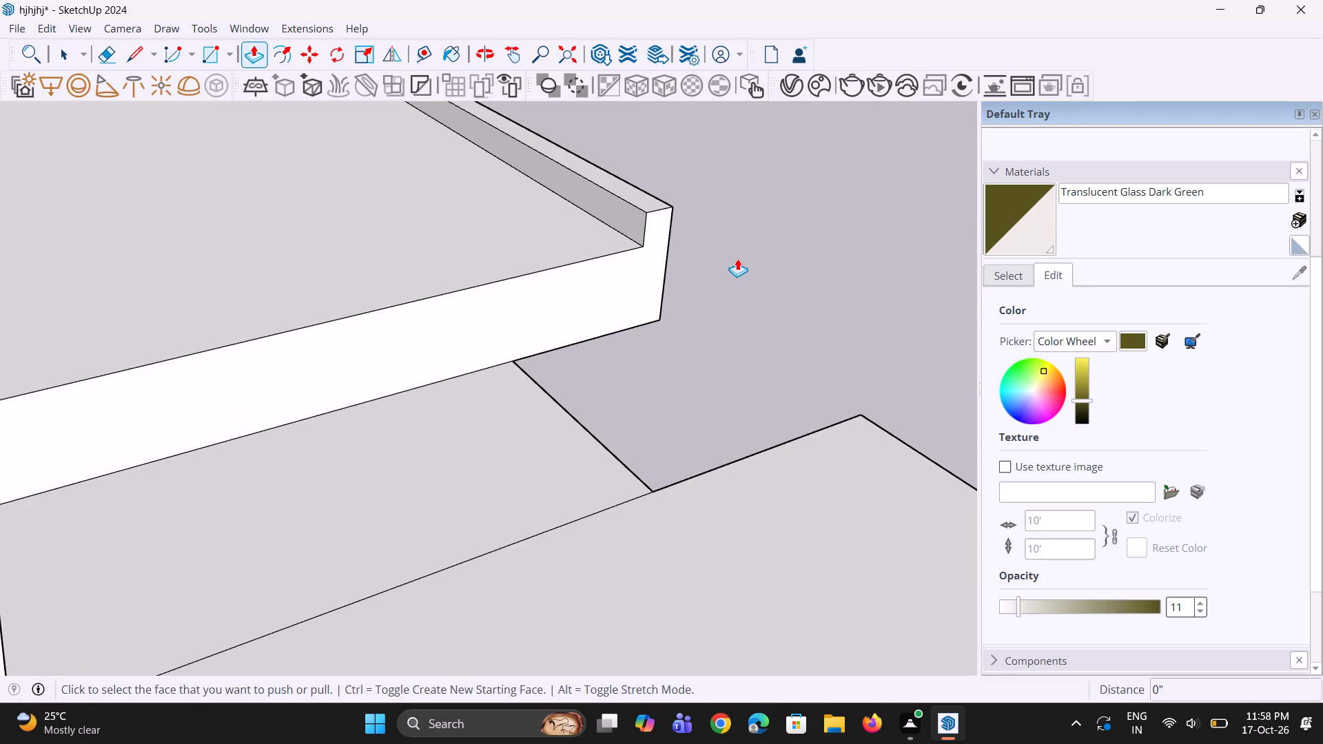
pyautogui.click(650, 196)
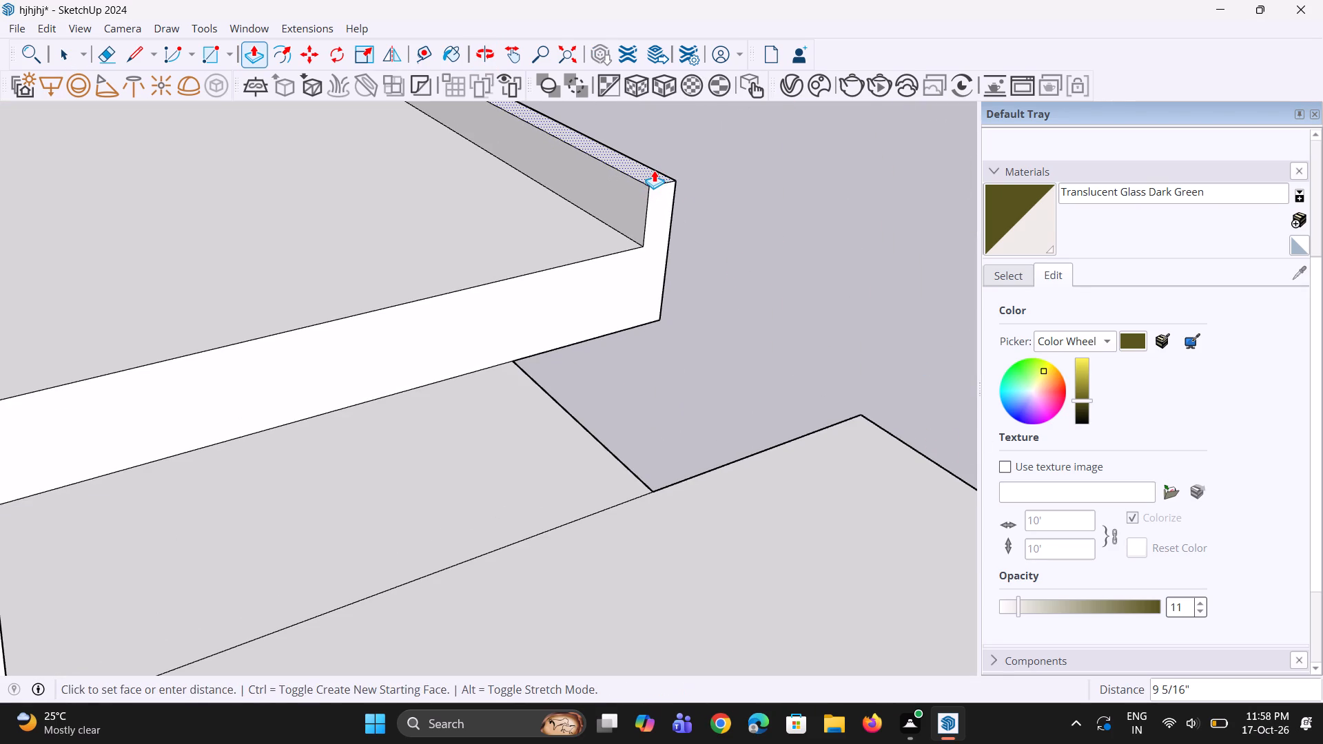
pyautogui.click(654, 170)
# Copy the short vertical edge at the front band's end 1' 2 1/4" along the band's inner face.
pyautogui.moveTo(642, 222); pyautogui.dragTo(752, 234, button='middle')
pyautogui.press('space')
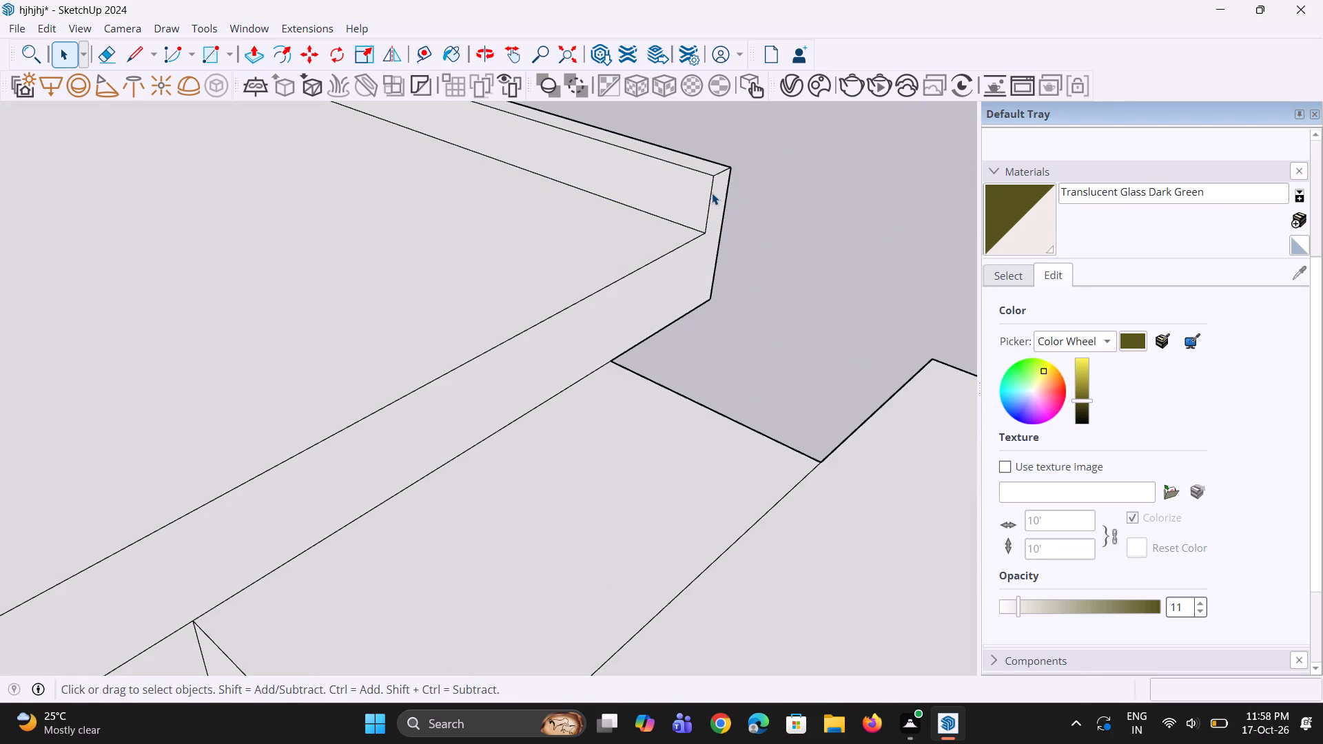
pyautogui.click(712, 193)
pyautogui.press('m')
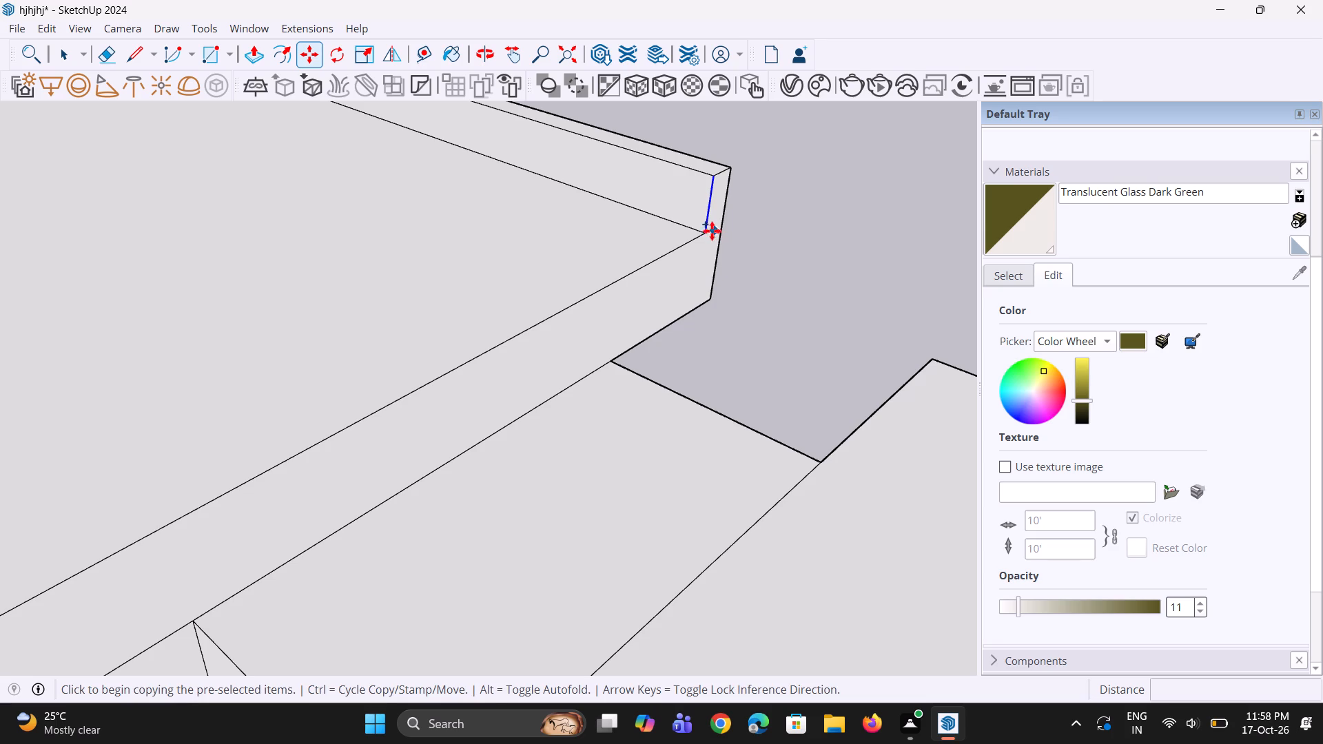
pyautogui.click(707, 231)
pyautogui.click(675, 215)
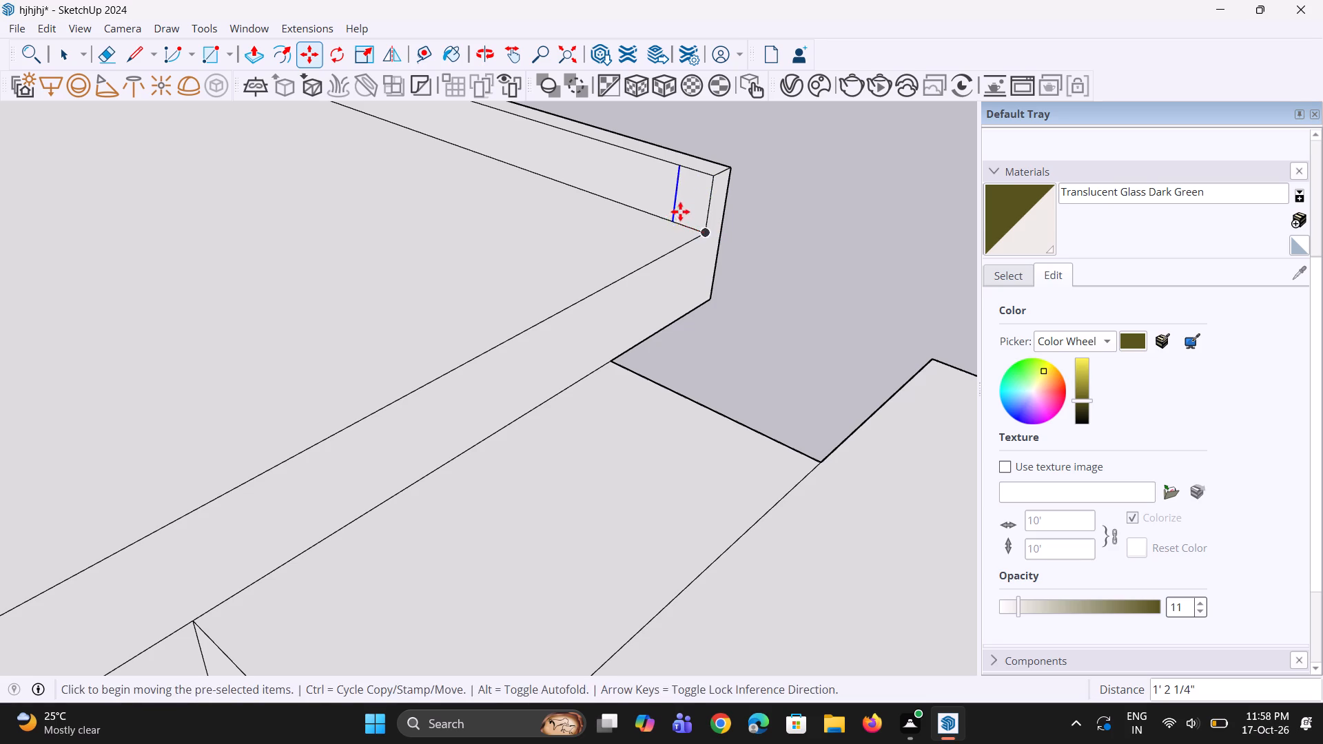
# Push/Pull the small end face of the front band's inner side back along the roof's side edge by 37' 15/16".
pyautogui.press('p')
pyautogui.click(686, 206)
pyautogui.scroll(-9, 655, 239)
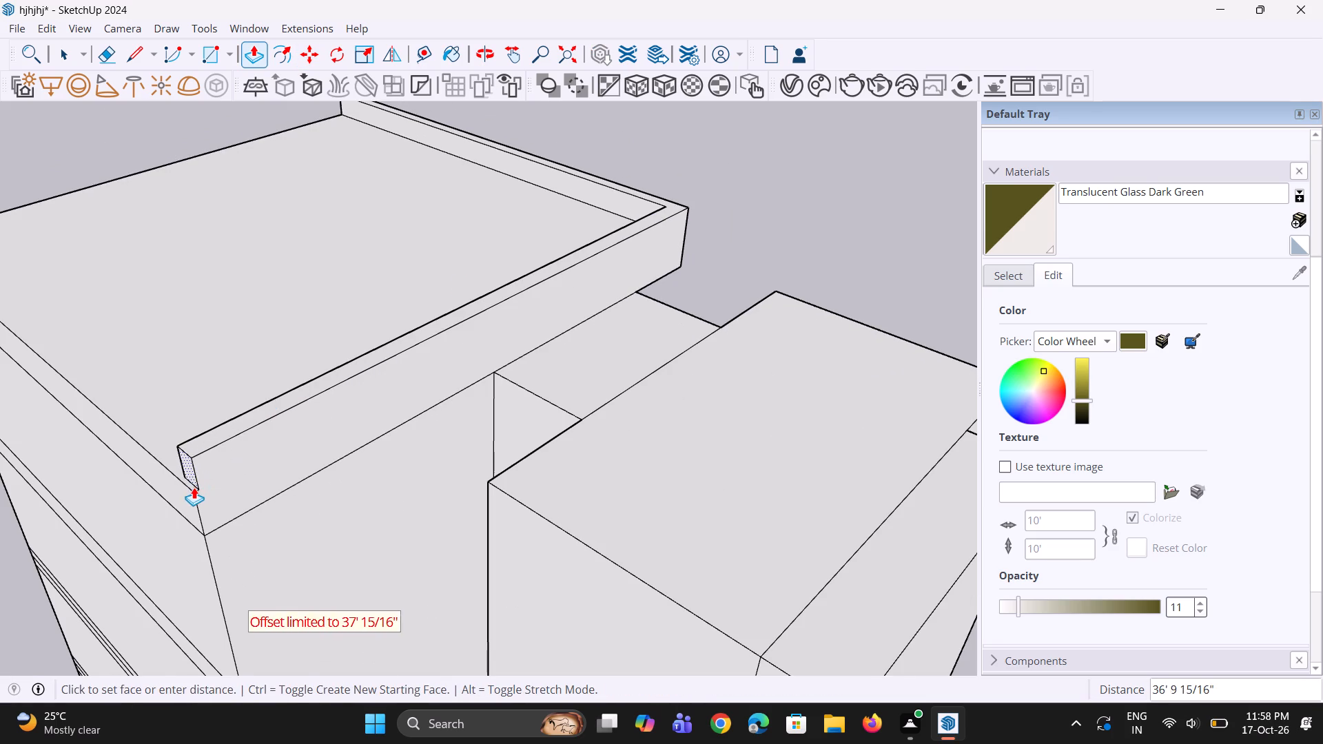
pyautogui.click(193, 489)
# Copy the roof band's outer top front edge slightly downward to mark a thin strip on the front face.
pyautogui.scroll(-6, 481, 329)
pyautogui.moveTo(611, 290); pyautogui.dragTo(1, 289, button='middle')
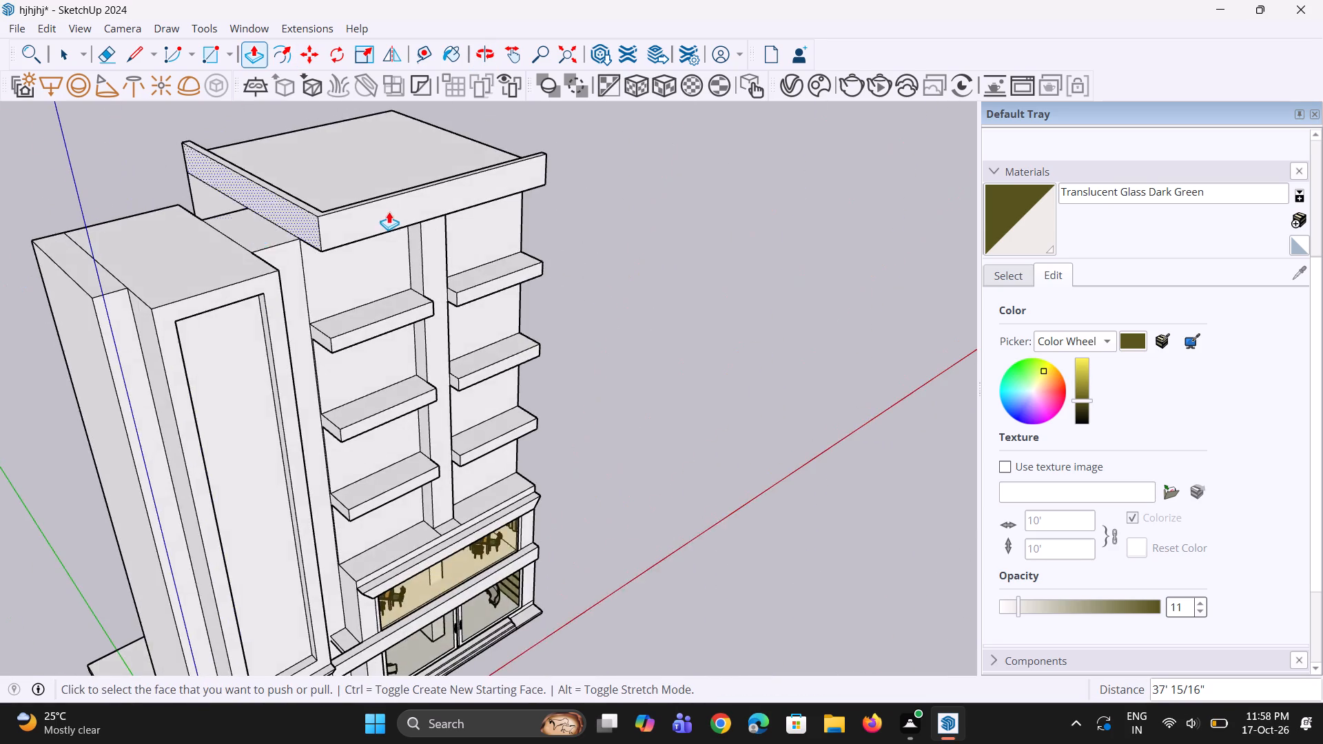
pyautogui.scroll(11, 389, 211)
pyautogui.moveTo(298, 242); pyautogui.dragTo(328, 242, button='middle')
pyautogui.press('space')
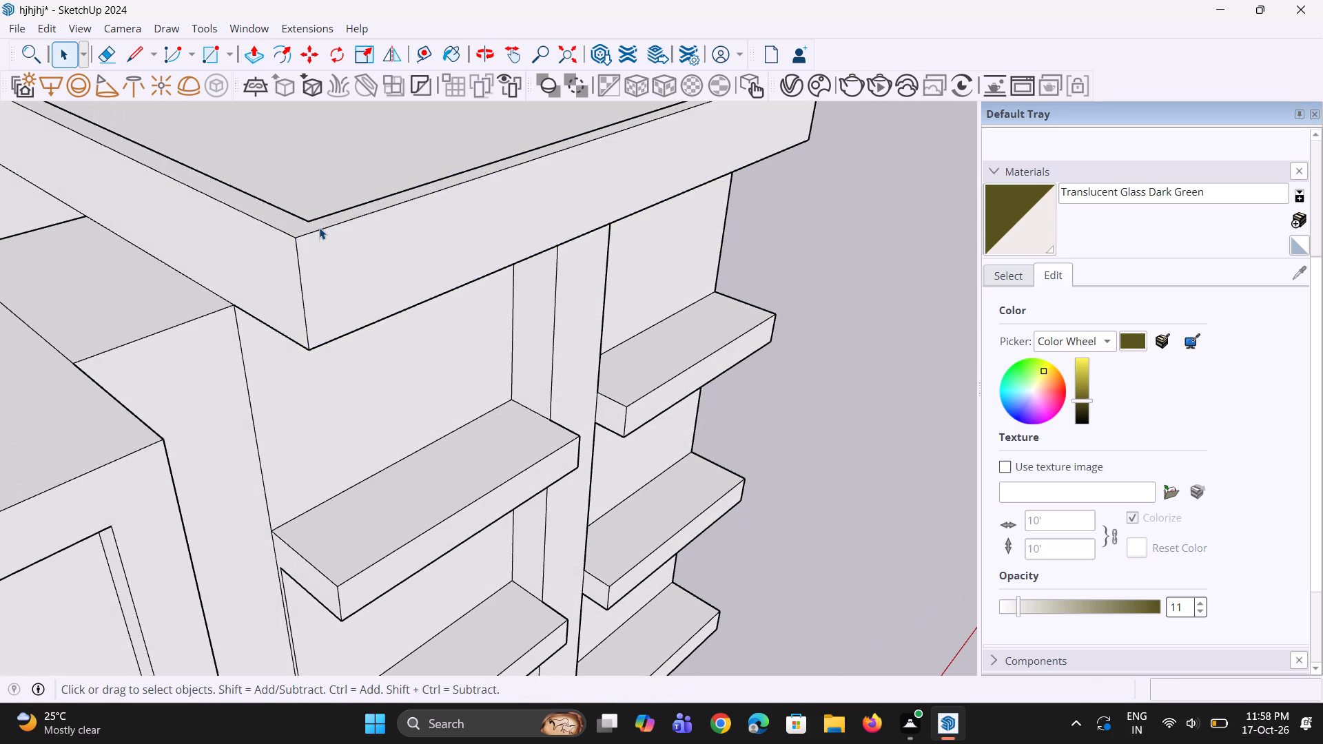
pyautogui.click(320, 231)
pyautogui.scroll(1, 282, 255)
pyautogui.moveTo(283, 258); pyautogui.dragTo(336, 259, button='middle')
pyautogui.press('m')
pyautogui.keyDown('ctrl'); pyautogui.scroll(2, 329, 256); pyautogui.keyUp('ctrl')
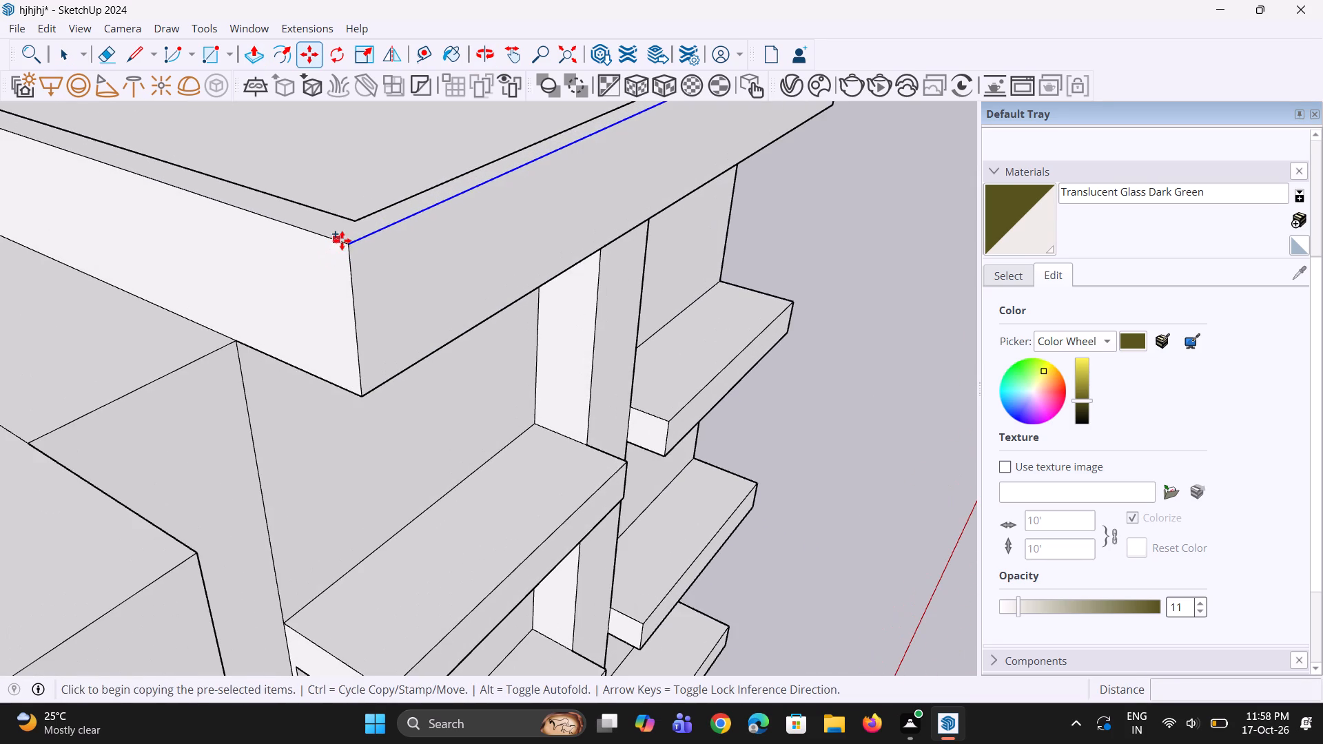
pyautogui.click(349, 247)
pyautogui.click(351, 262)
pyautogui.press('space')
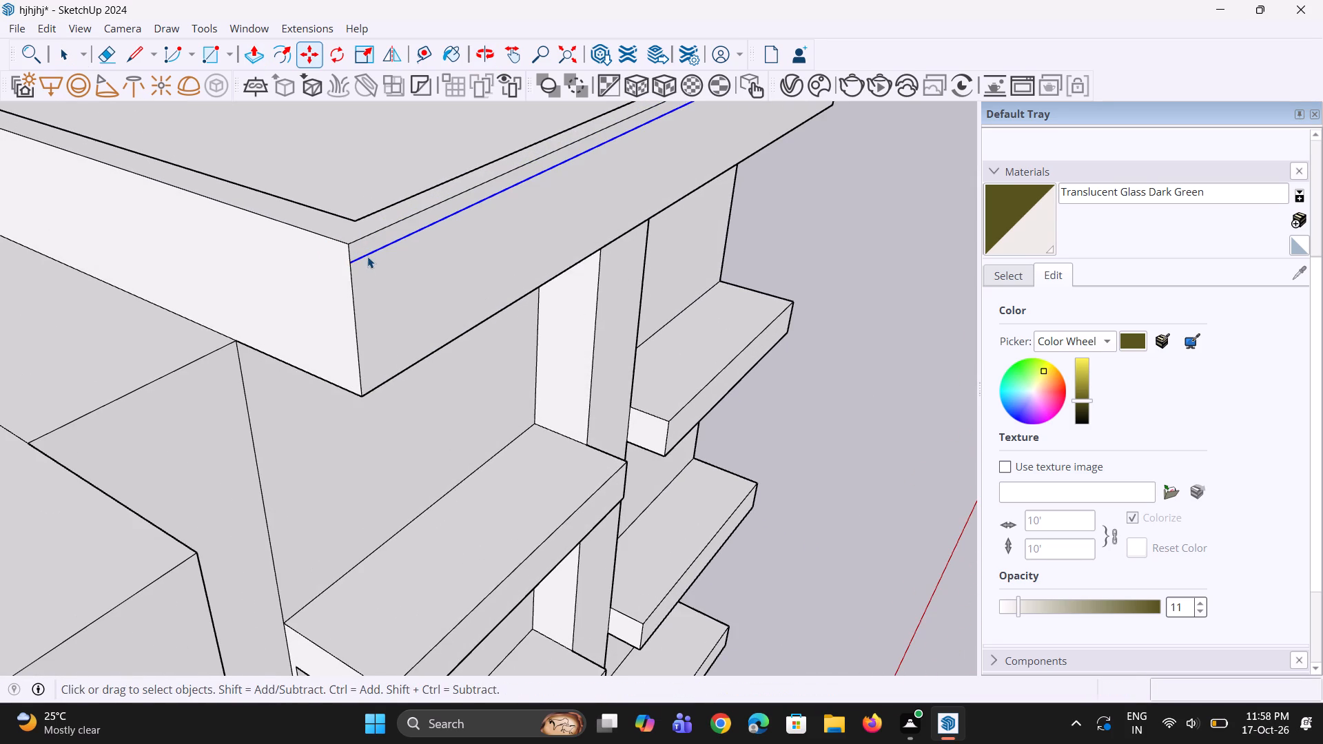
# Push/Pull the thin strip along the roof band's front top edge outward by 8 5/8".
pyautogui.press('p')
pyautogui.click(376, 242)
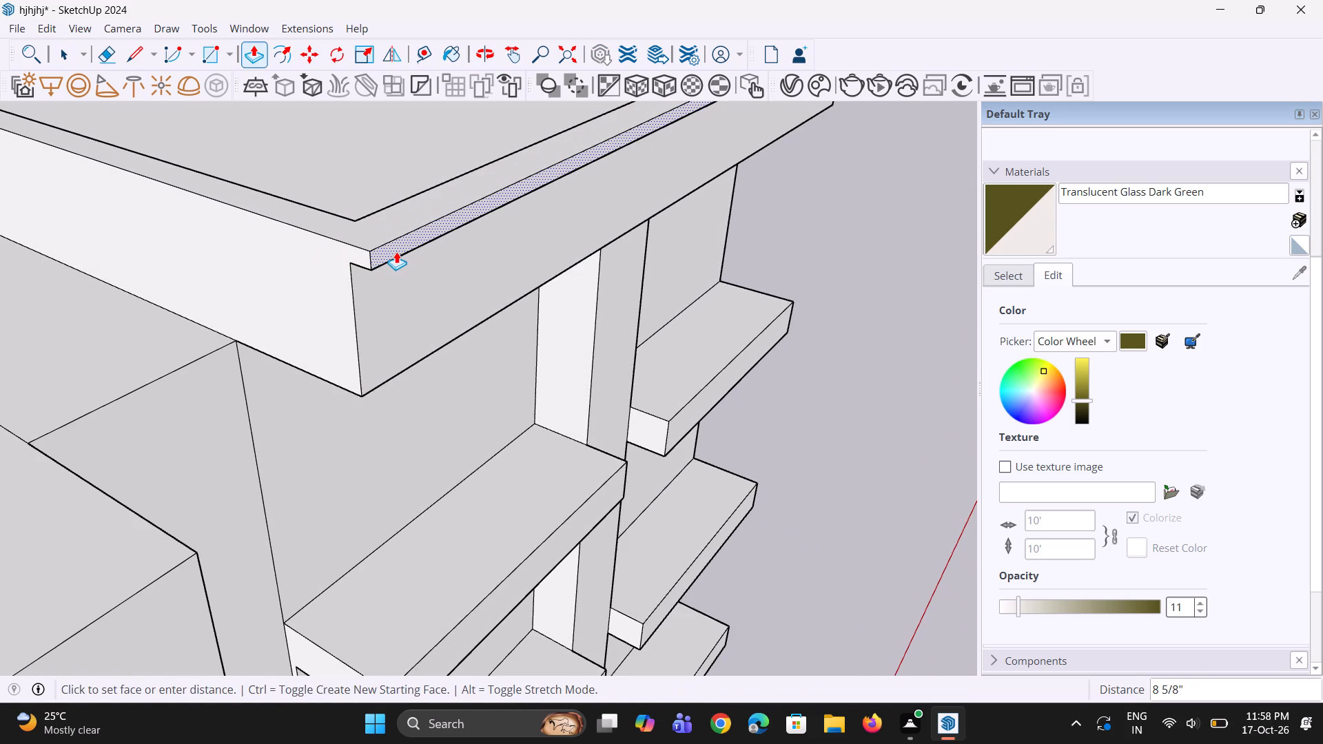
pyautogui.click(396, 251)
# Extend the projecting strip's end face 10 5/16" beyond the roof's side face.
pyautogui.moveTo(365, 276); pyautogui.dragTo(437, 282, button='middle')
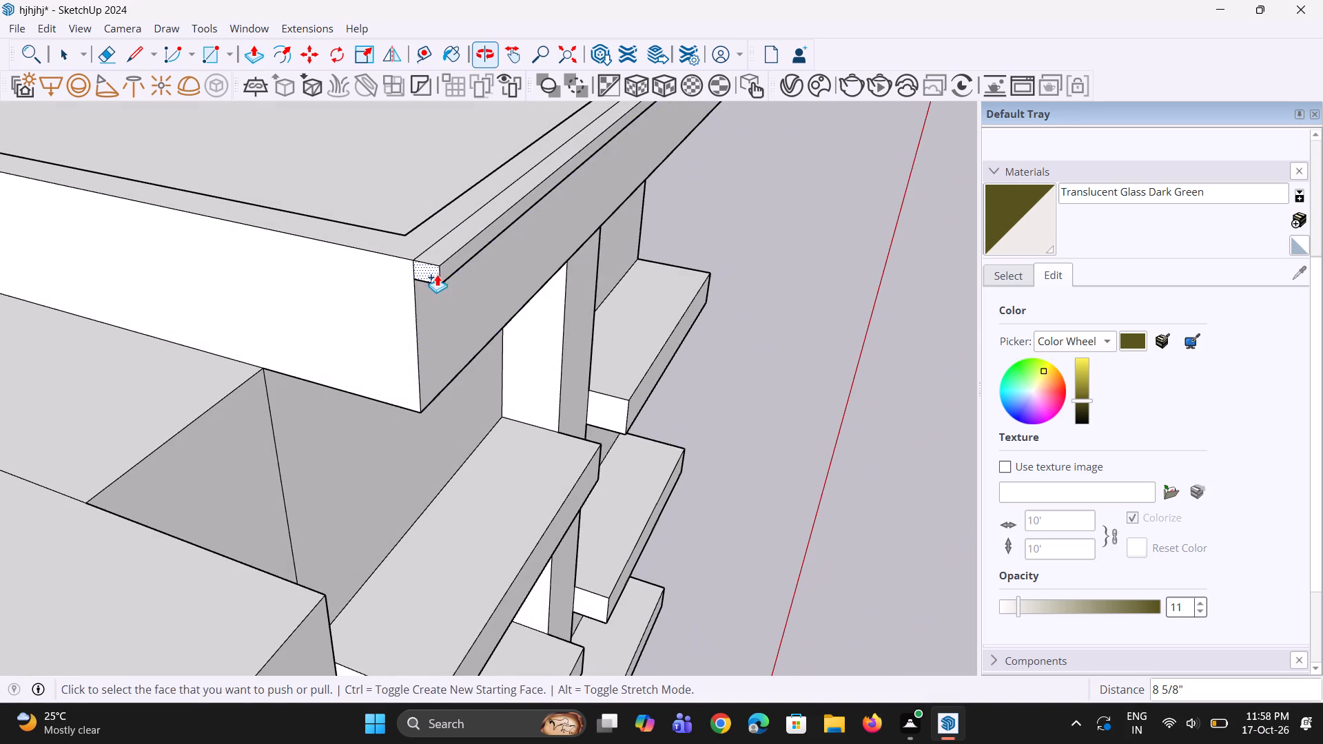
pyautogui.click(435, 271)
pyautogui.click(421, 290)
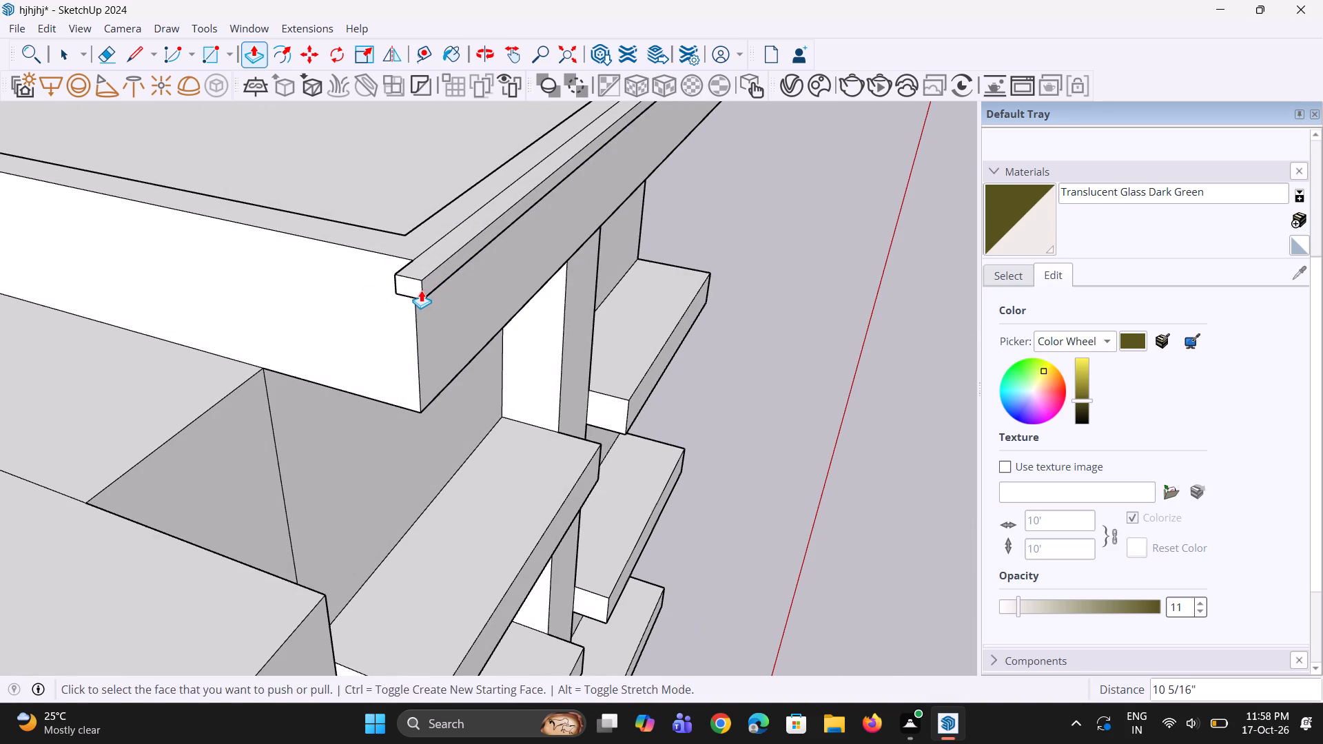
# Push/Pull the back-facing end of the projecting strip 38' along the roof's side to the rear.
pyautogui.moveTo(373, 305); pyautogui.dragTo(659, 280, button='middle')
pyautogui.click(670, 231)
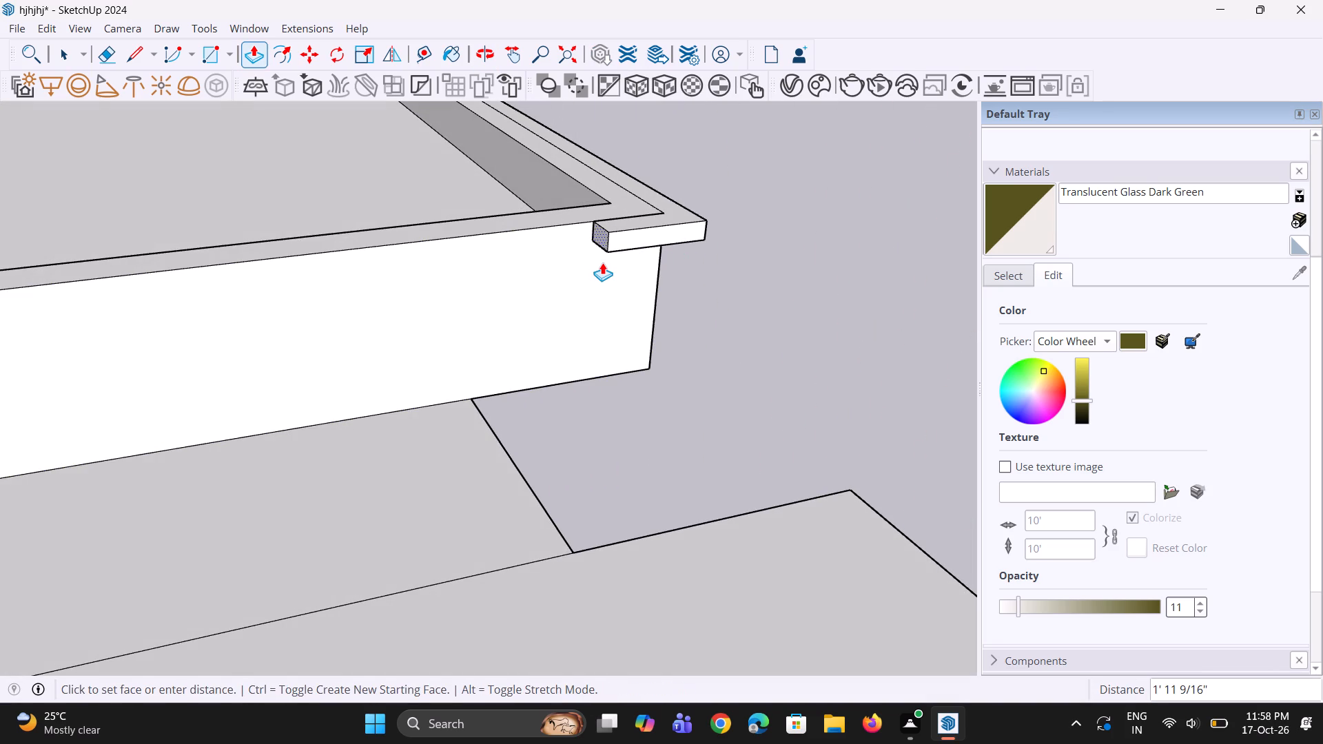
pyautogui.scroll(-16, 602, 262)
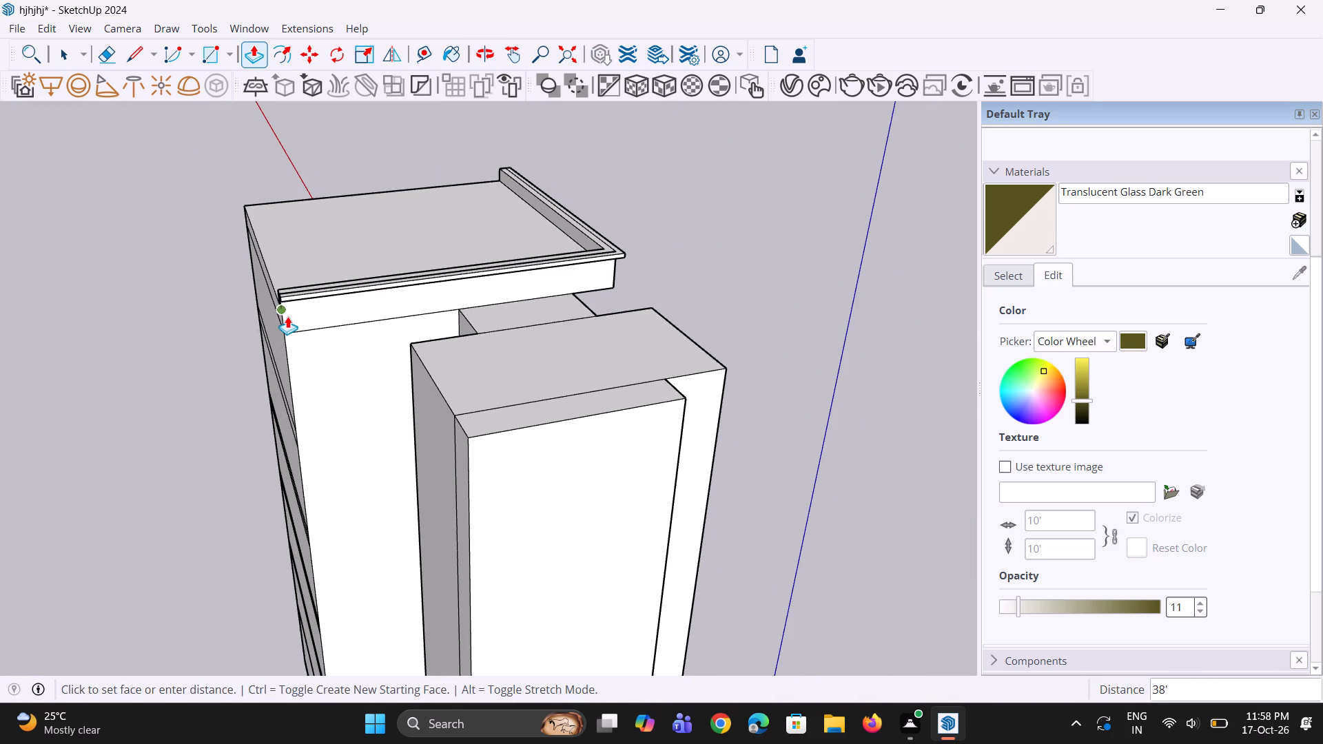
pyautogui.click(287, 316)
# Erase the leftover edges between the raised band and the projecting strip on their top surface, along the front and side.
pyautogui.moveTo(664, 266); pyautogui.dragTo(332, 268, button='middle')
pyautogui.scroll(1, 330, 267)
pyautogui.scroll(-5, 340, 257)
pyautogui.scroll(1, 486, 251)
pyautogui.moveTo(468, 246); pyautogui.dragTo(418, 201, button='middle')
pyautogui.scroll(20, 378, 209)
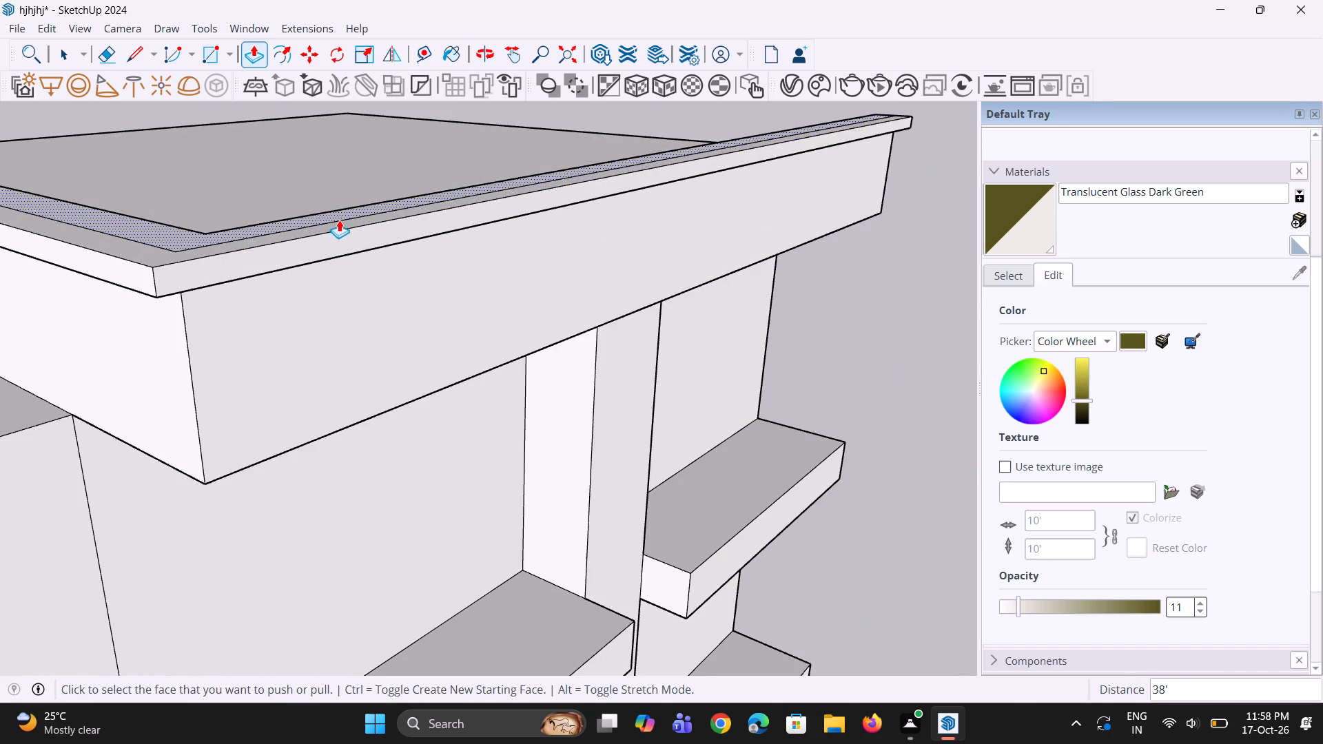
pyautogui.moveTo(327, 220); pyautogui.dragTo(327, 285, button='middle')
pyautogui.scroll(1, 237, 322)
pyautogui.press('e')
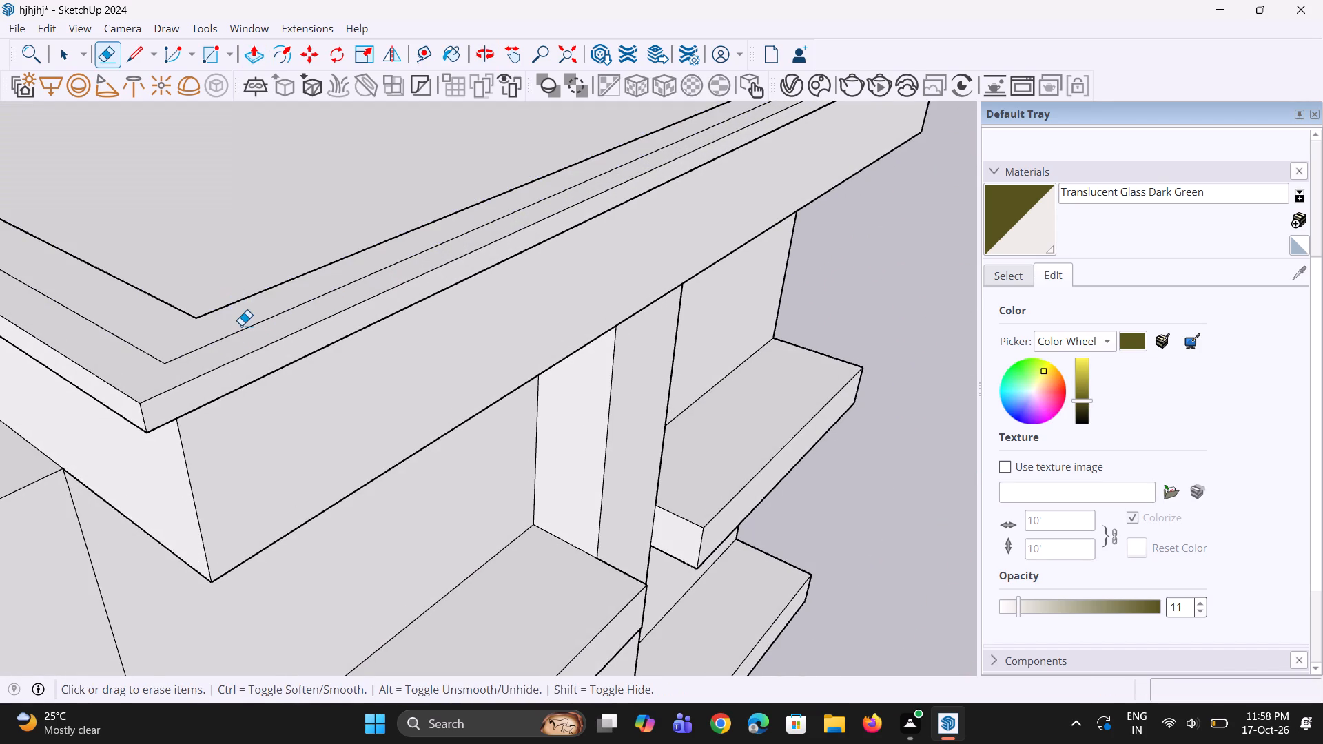
pyautogui.click(241, 326)
pyautogui.click(194, 349)
pyautogui.click(161, 358)
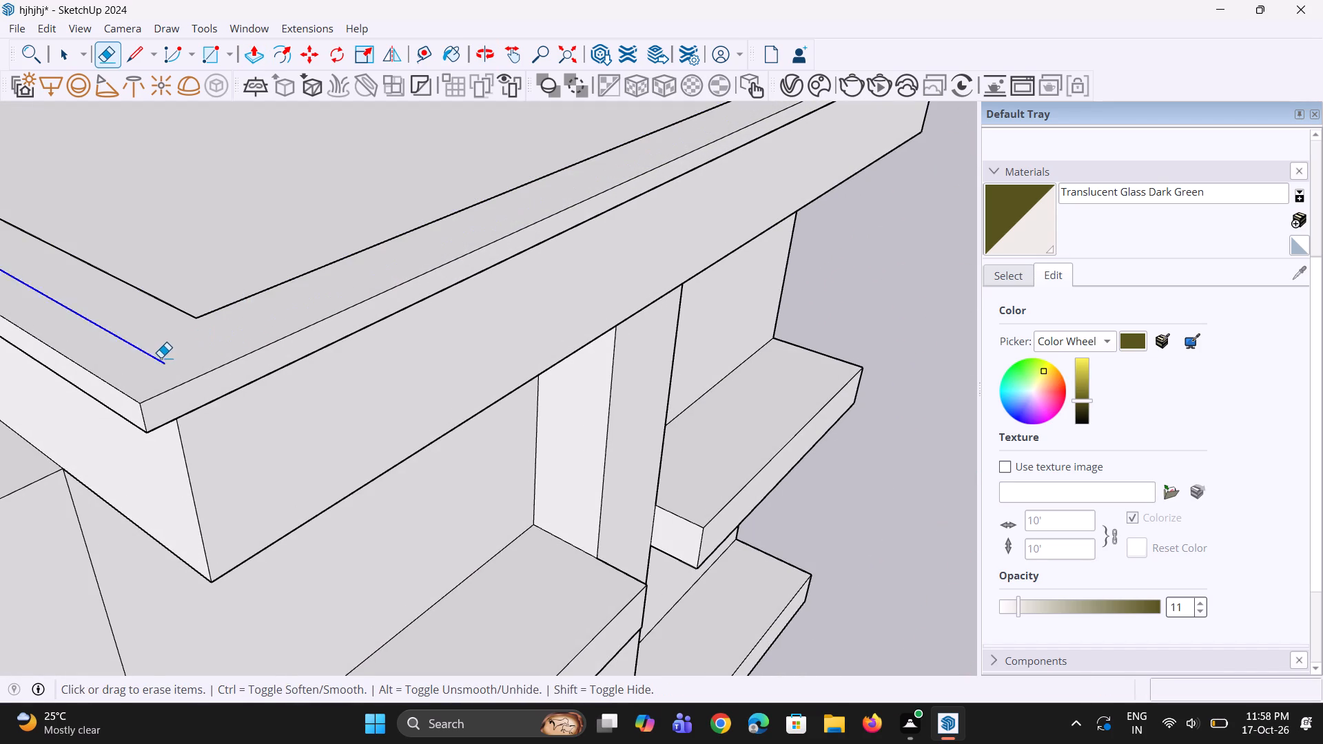
# Push/Pull the merged top face of the roof's raised border up by 2 1/16".
pyautogui.moveTo(289, 359); pyautogui.dragTo(245, 372, button='middle')
pyautogui.scroll(-5, 271, 369)
pyautogui.middleClick(258, 339)
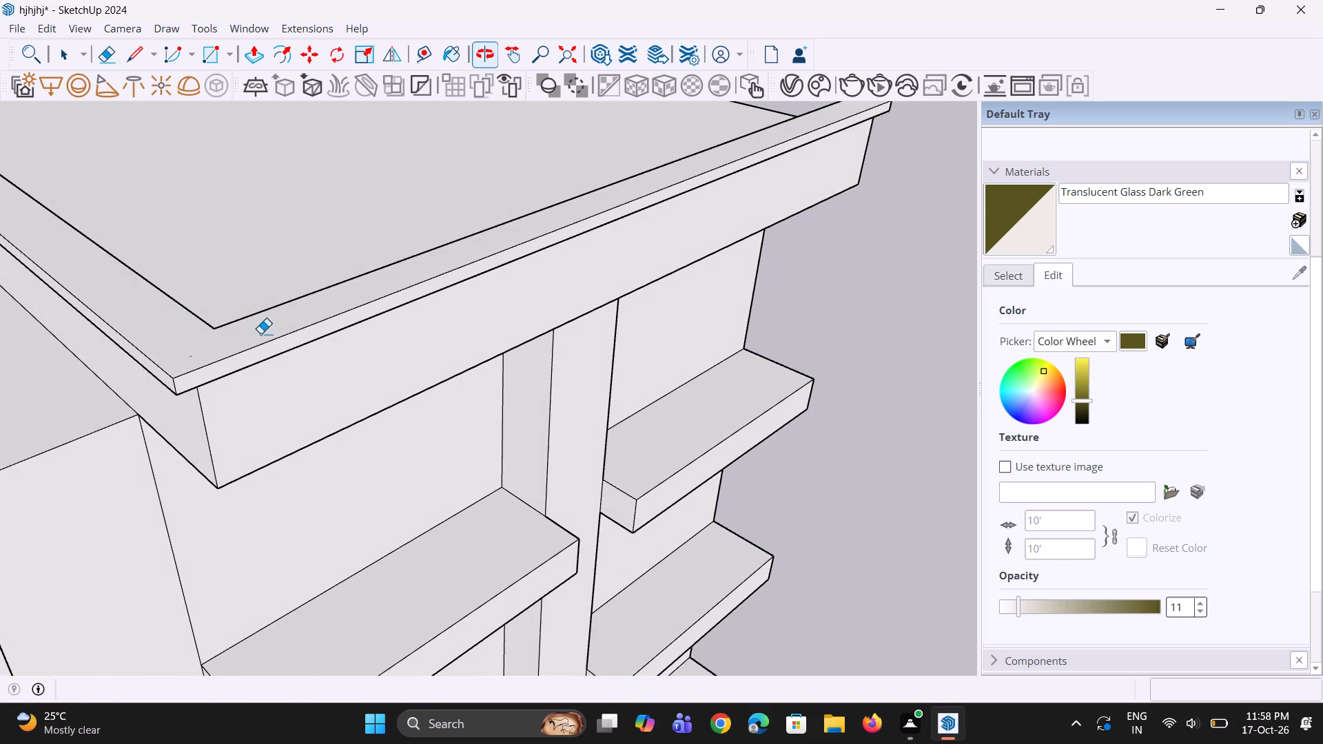
pyautogui.press('p')
pyautogui.click(265, 336)
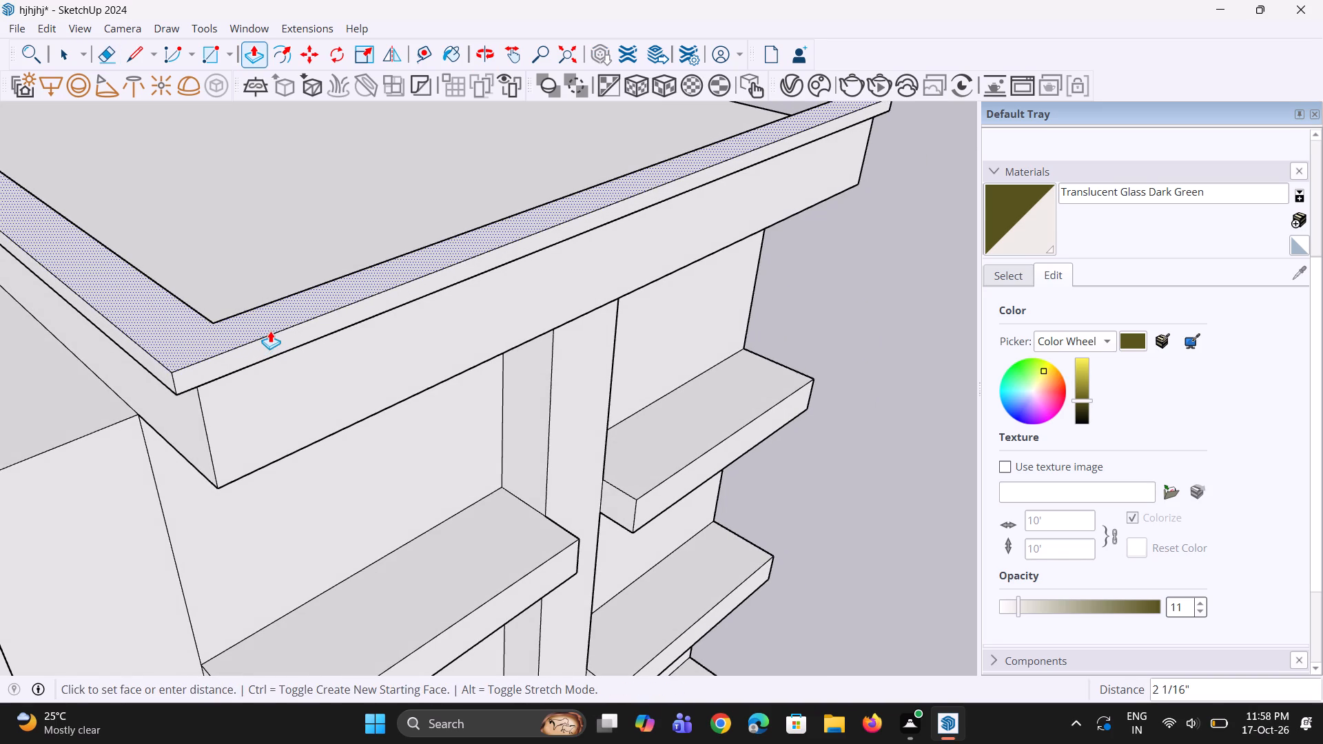
pyautogui.click(270, 329)
# Examine the finished roof border and its projecting lip from the front and from farther away.
pyautogui.moveTo(291, 345); pyautogui.dragTo(247, 327, button='middle')
pyautogui.scroll(1, 247, 327)
pyautogui.scroll(-7, 315, 382)
pyautogui.moveTo(489, 384); pyautogui.dragTo(269, 358, button='middle')
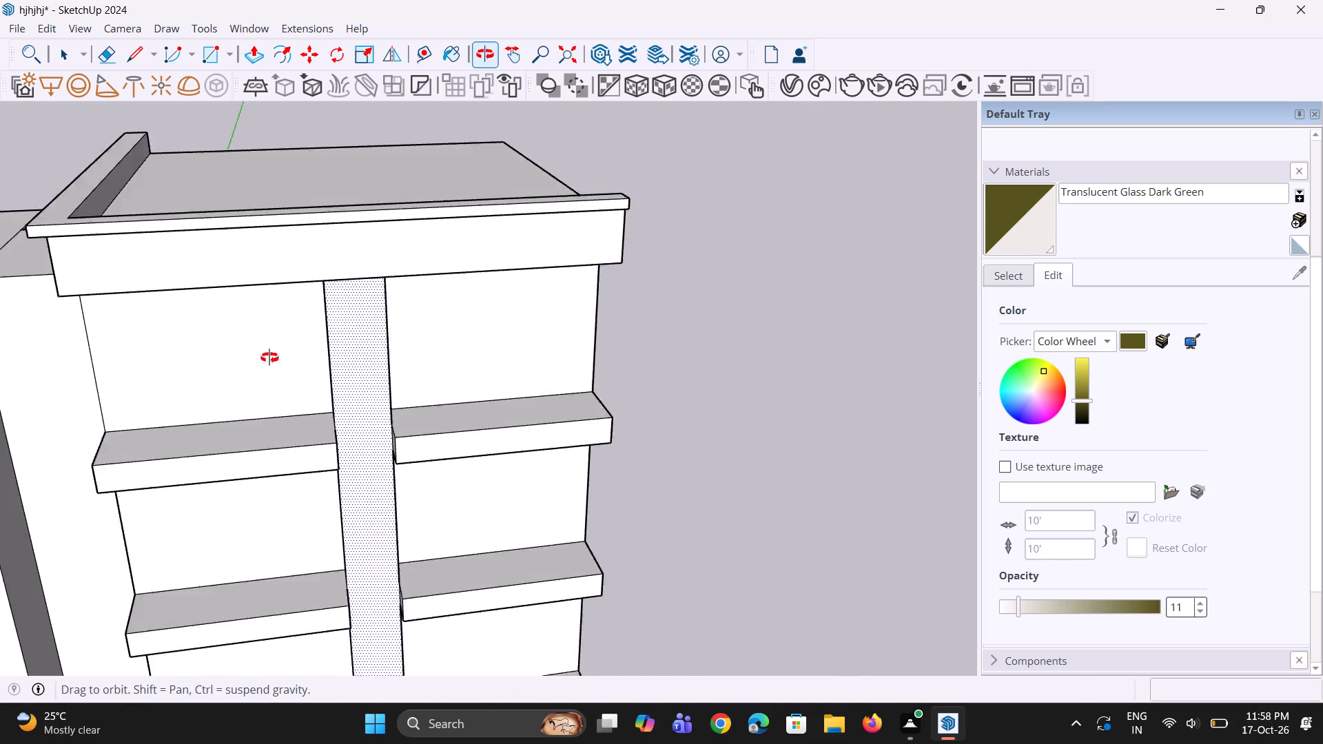
pyautogui.moveTo(269, 358); pyautogui.dragTo(131, 402, button='middle')
pyautogui.scroll(1, 130, 403)
pyautogui.scroll(-5, 338, 349)
pyautogui.moveTo(399, 333); pyautogui.dragTo(466, 292, button='middle')
pyautogui.press('space')
pyautogui.press('space')
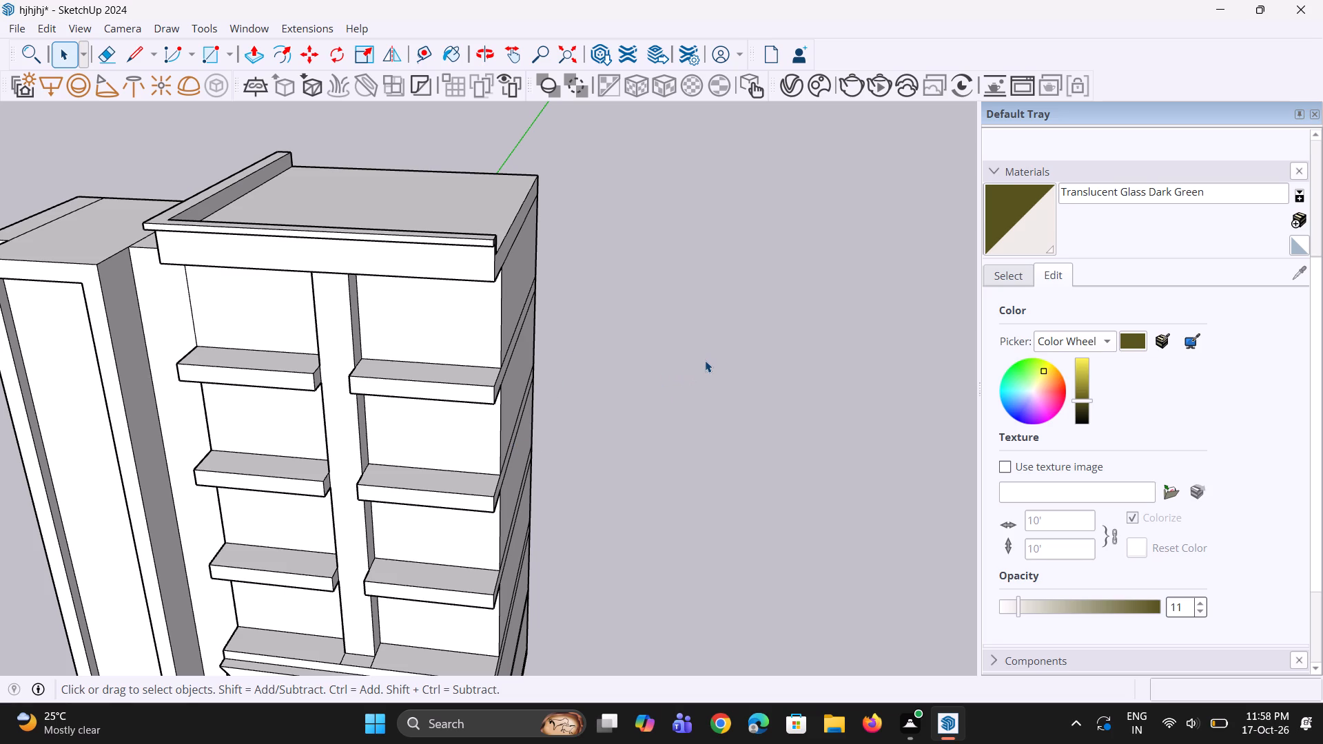
pyautogui.scroll(-3, 705, 360)
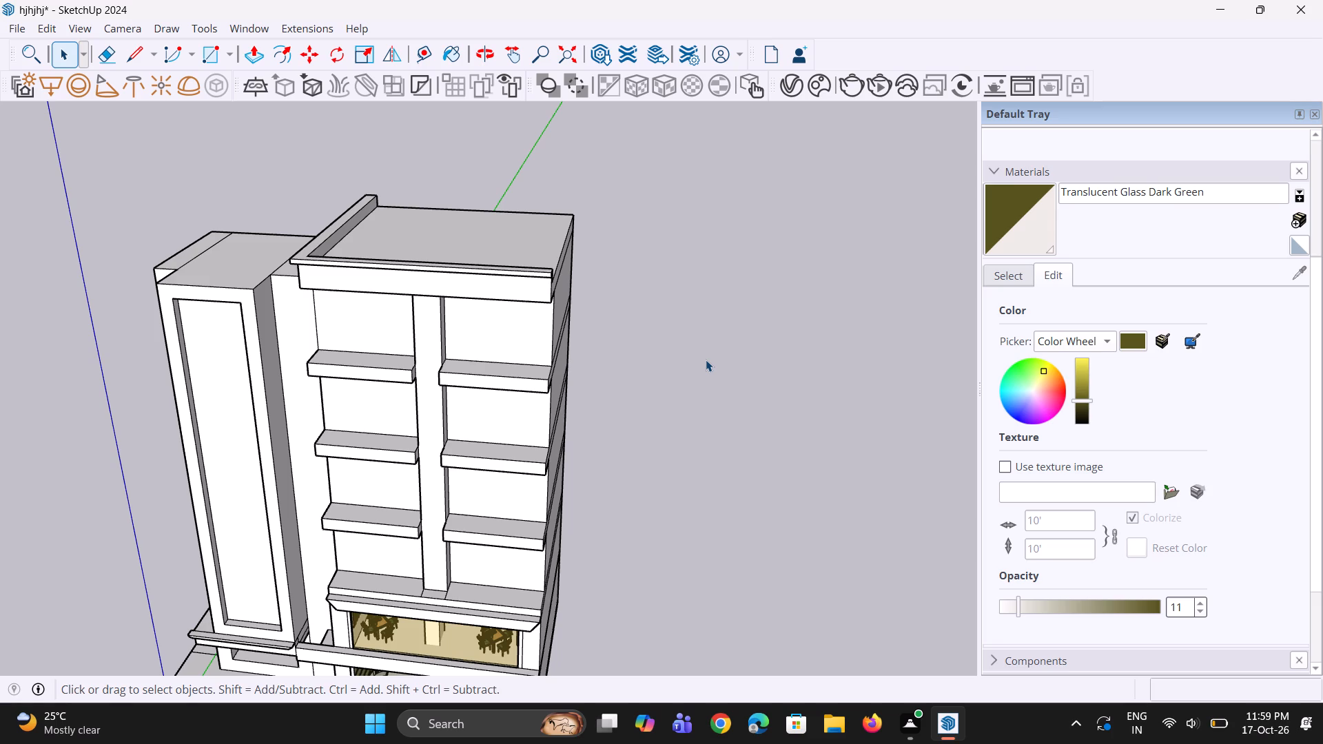
pyautogui.scroll(-2, 575, 228)
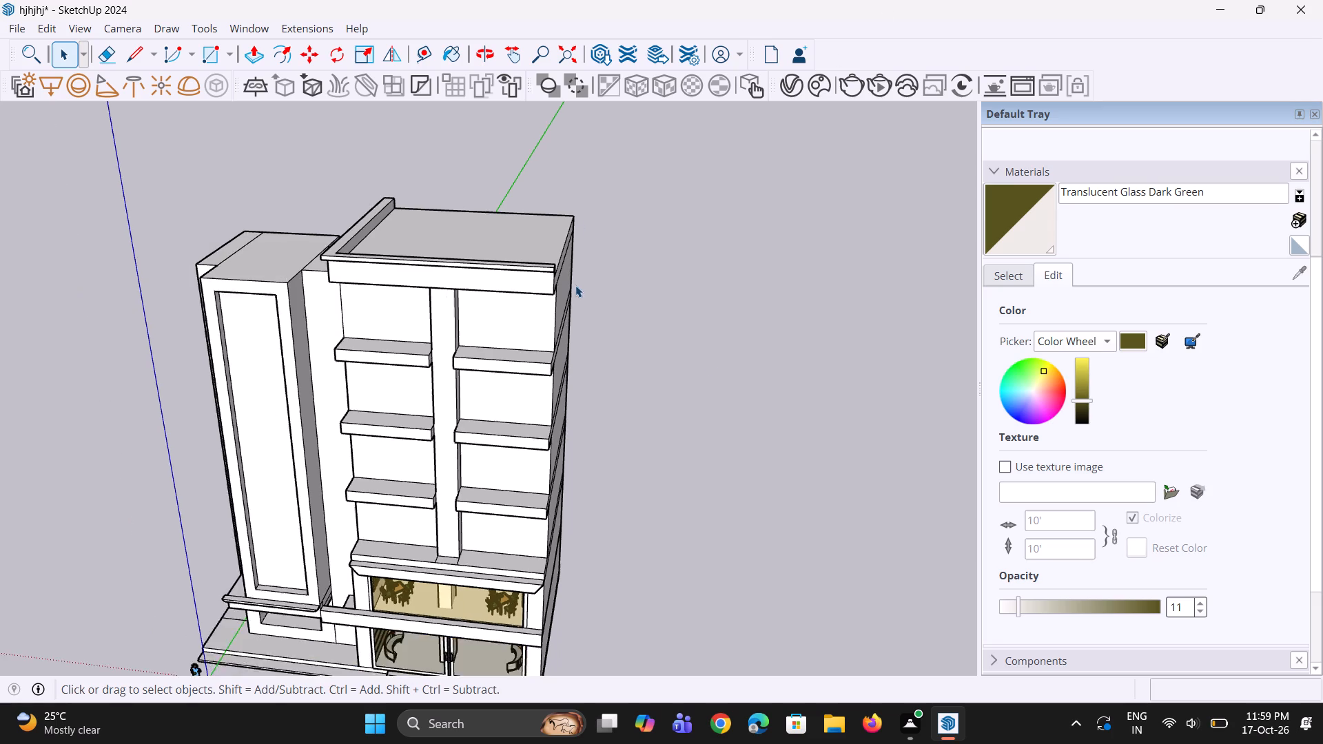
# Copy the short vertical edge at the open end of the front parapet 1' 5" along its inner face.
pyautogui.scroll(-2, 575, 285)
pyautogui.scroll(1, 581, 303)
pyautogui.moveTo(581, 303); pyautogui.dragTo(236, 358, button='middle')
pyautogui.scroll(-4, 465, 285)
pyautogui.moveTo(455, 290); pyautogui.dragTo(423, 309, button='middle')
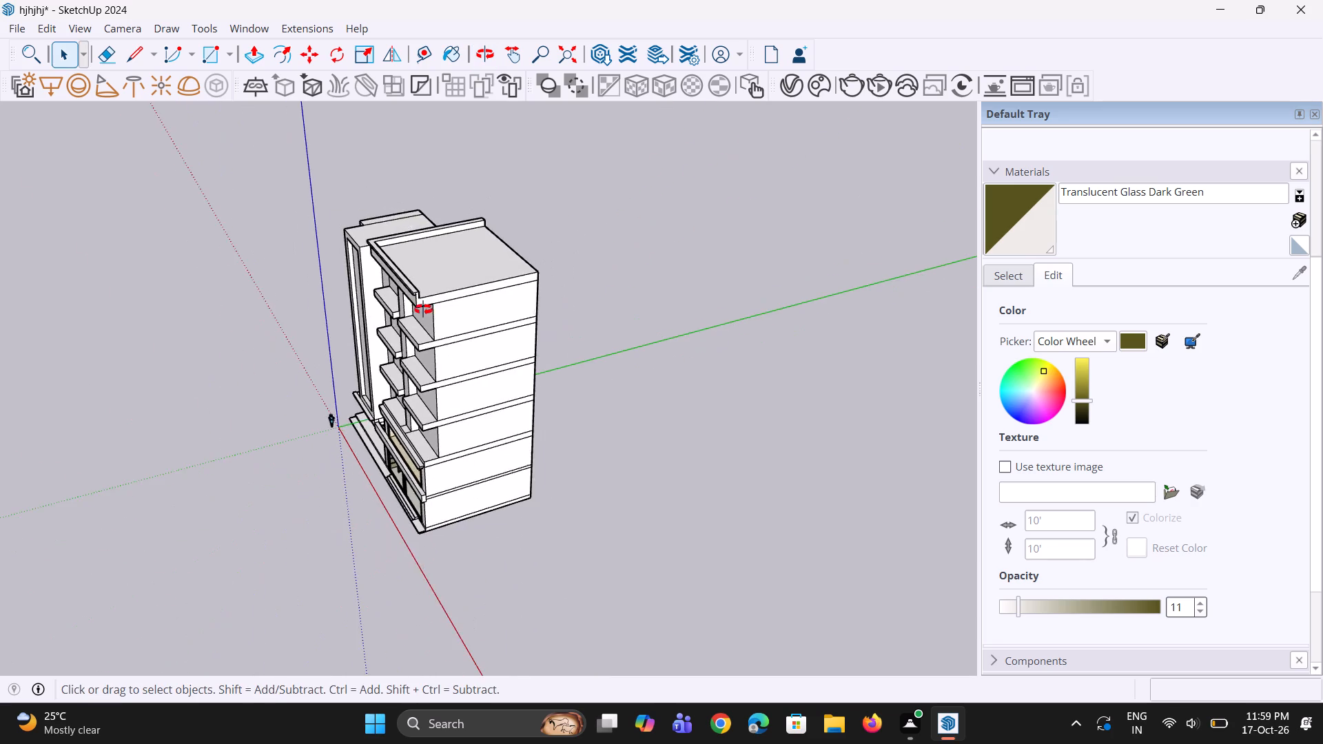
pyautogui.moveTo(423, 309); pyautogui.dragTo(116, 335, button='middle')
pyautogui.scroll(13, 367, 274)
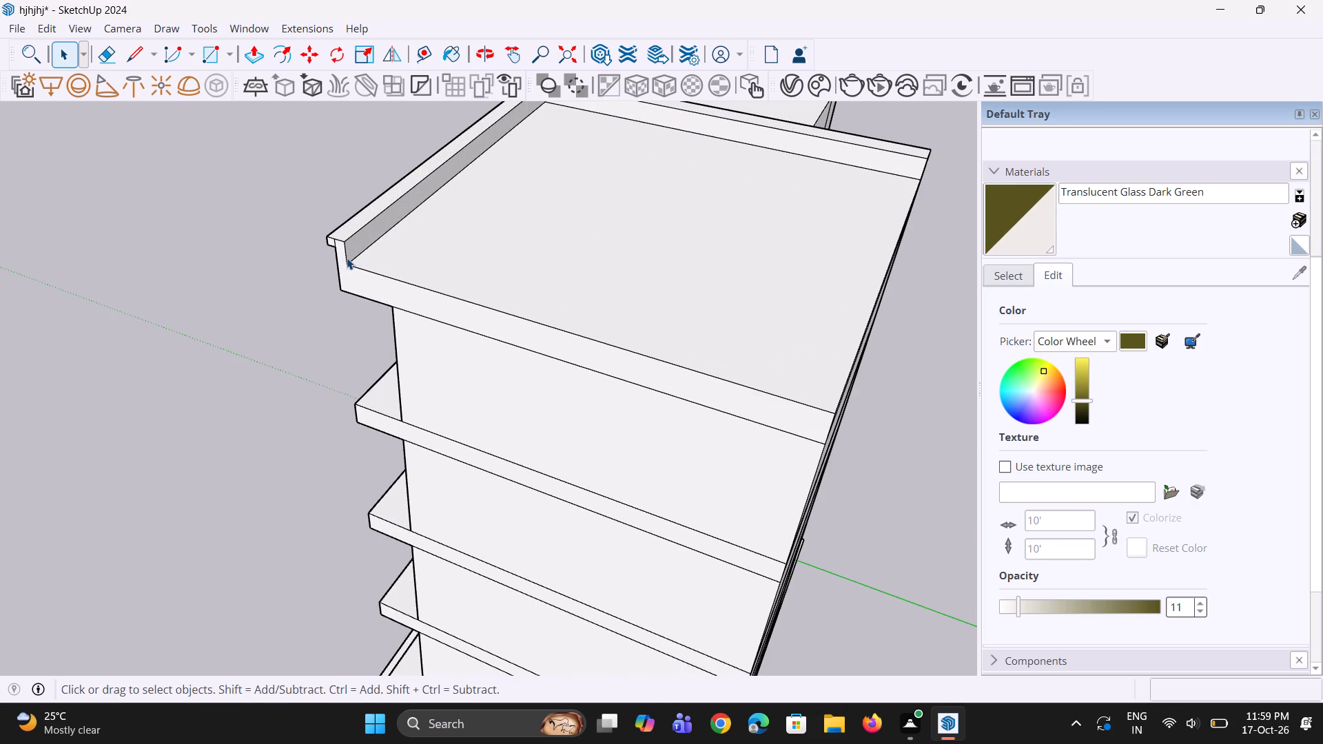
pyautogui.click(347, 258)
pyautogui.scroll(7, 354, 275)
pyautogui.press('m')
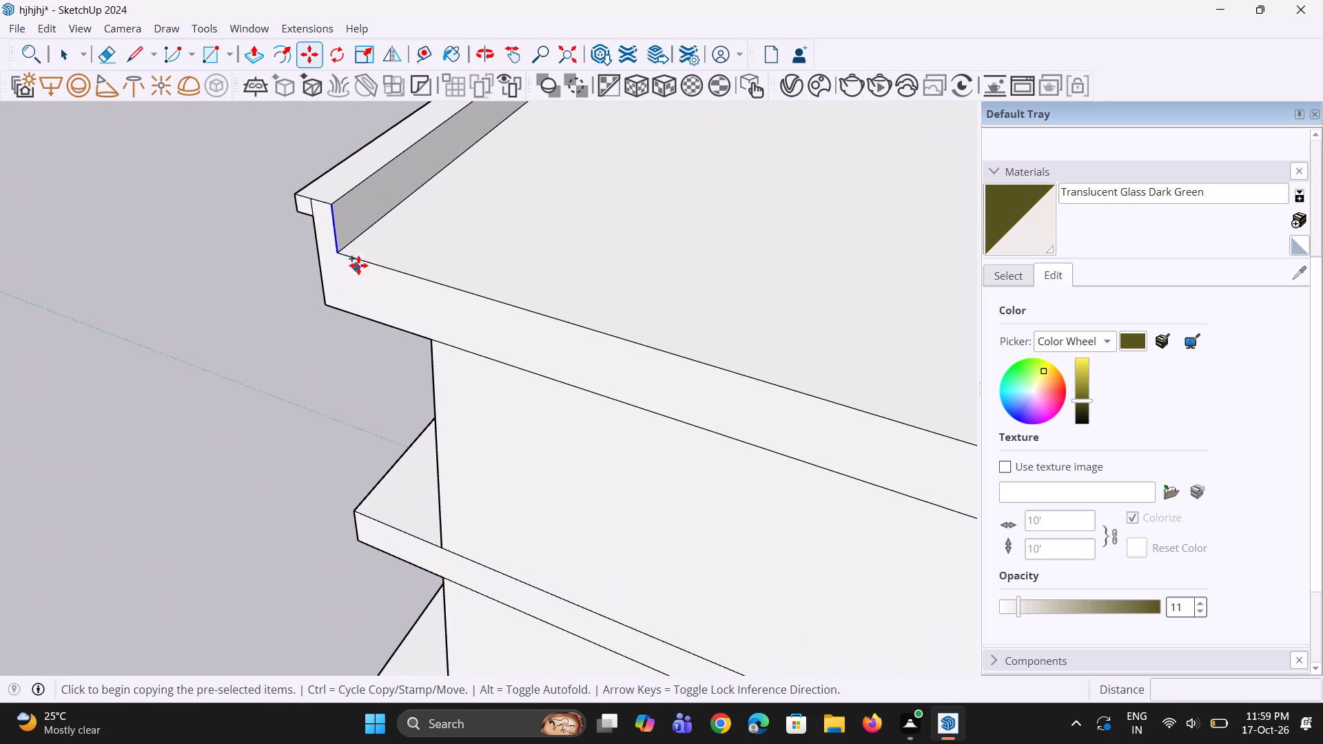
pyautogui.click(342, 252)
pyautogui.click(360, 237)
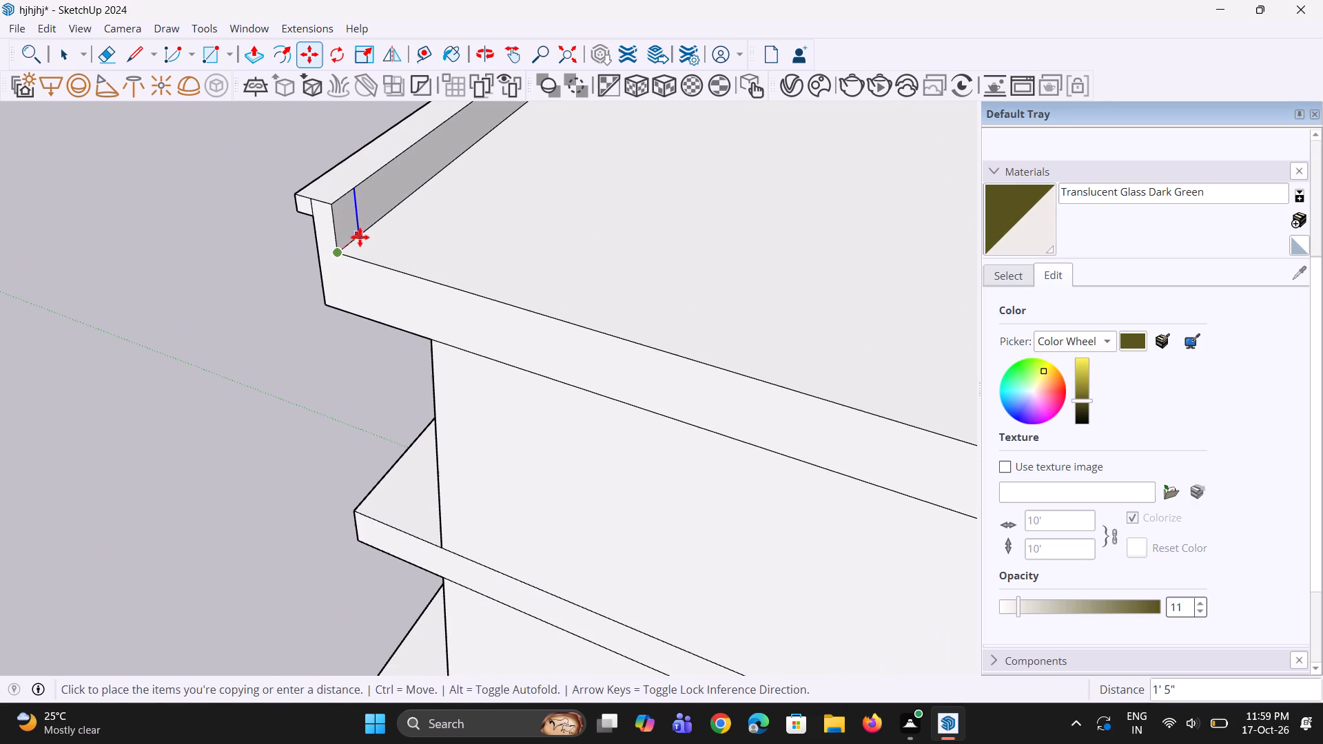
# Push/Pull the narrow strip marked off on the front parapet's inner face 37' 15/16" along the roof's open side to the rear.
pyautogui.press('p')
pyautogui.click(349, 216)
pyautogui.scroll(-4, 454, 288)
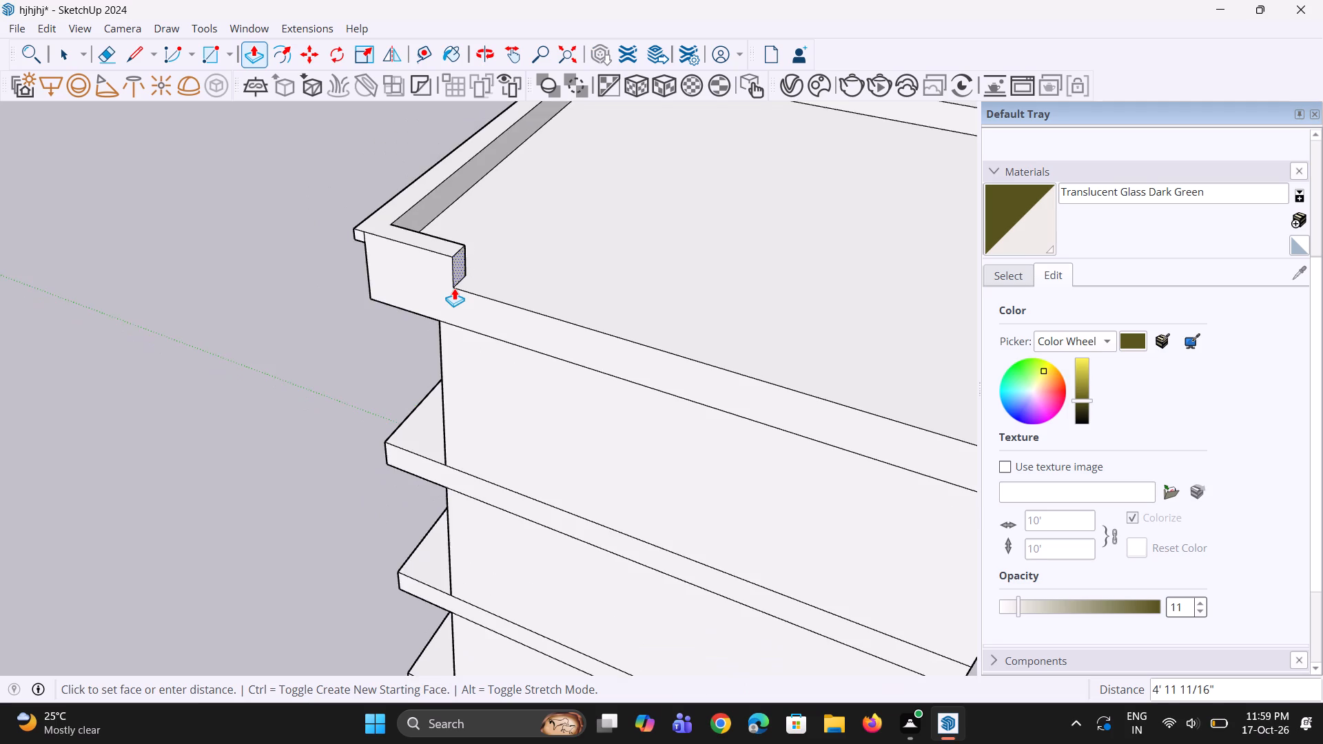
pyautogui.scroll(-7, 454, 288)
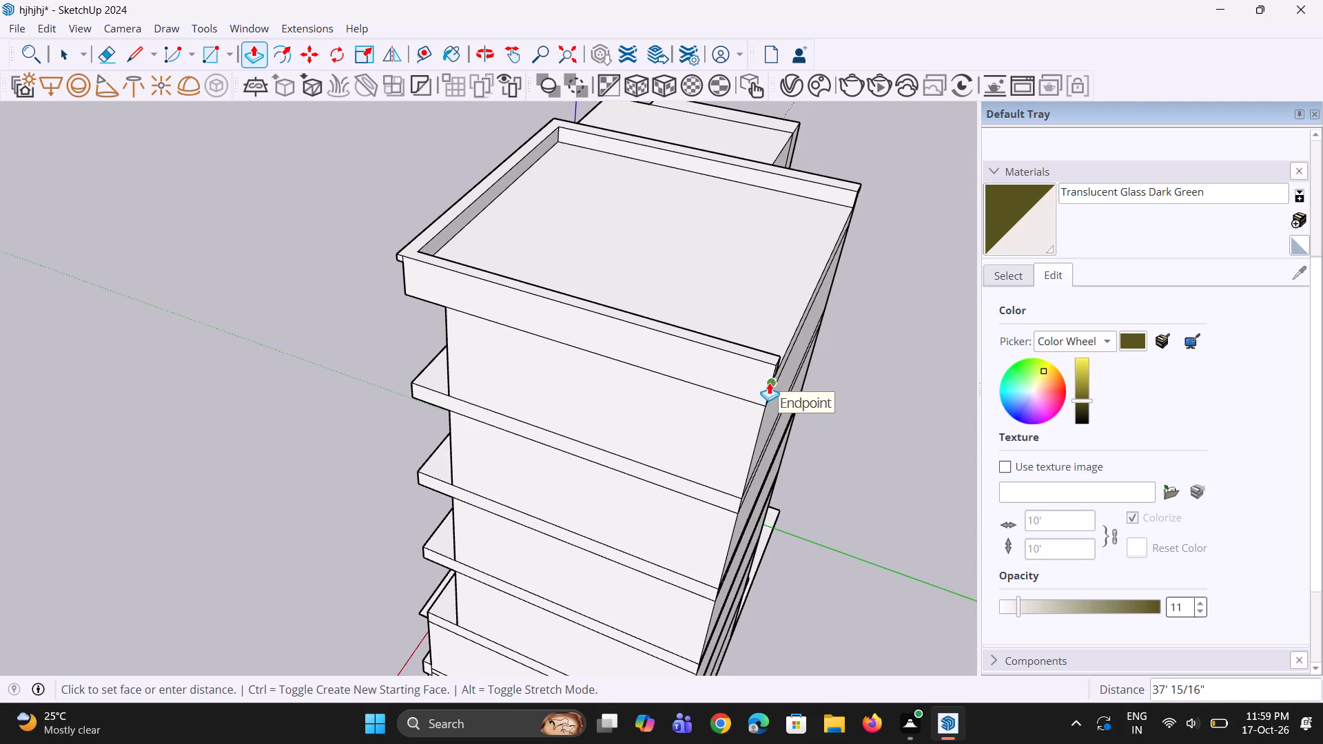
pyautogui.click(769, 382)
# Push/Pull the end face of the front parapet's projecting lip about 1' 3" outward past the new side parapet.
pyautogui.moveTo(521, 375); pyautogui.dragTo(777, 369, button='middle')
pyautogui.scroll(6, 626, 265)
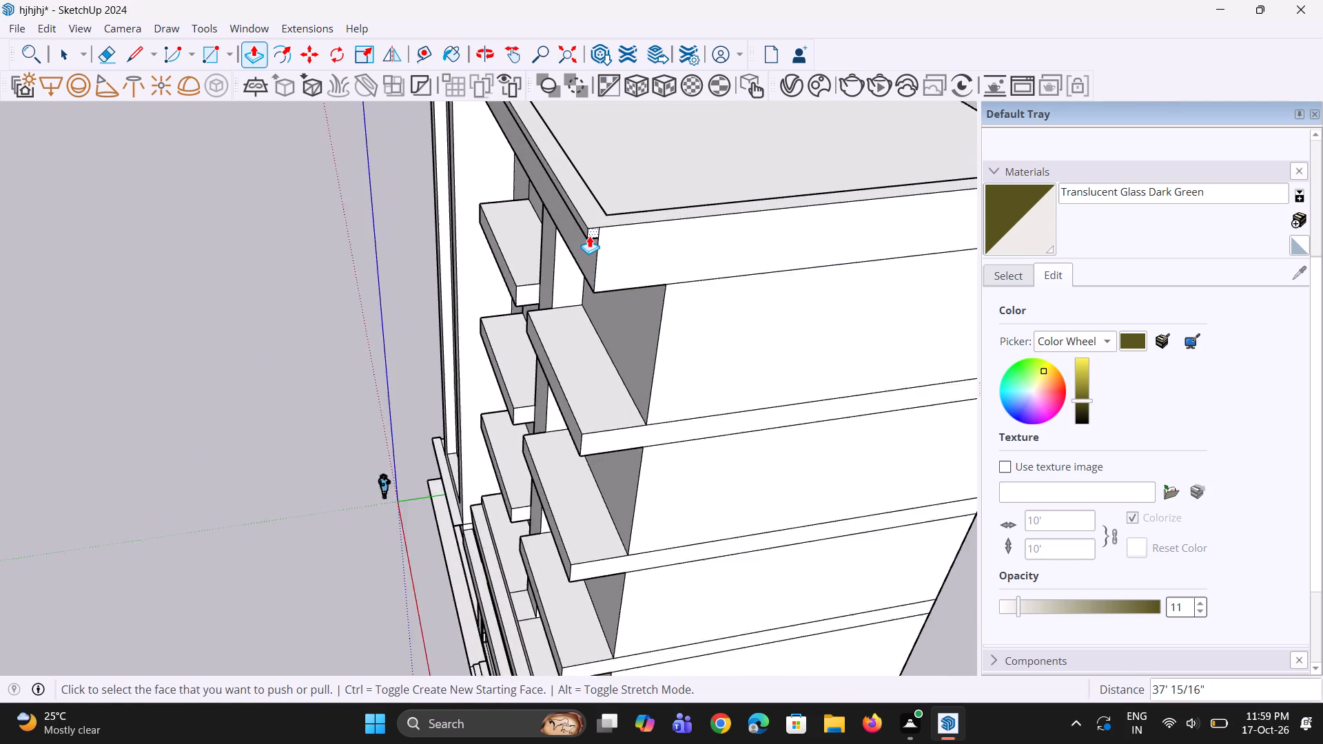
pyautogui.scroll(4, 589, 236)
pyautogui.moveTo(599, 244); pyautogui.dragTo(789, 327, button='middle')
pyautogui.scroll(-6, 796, 343)
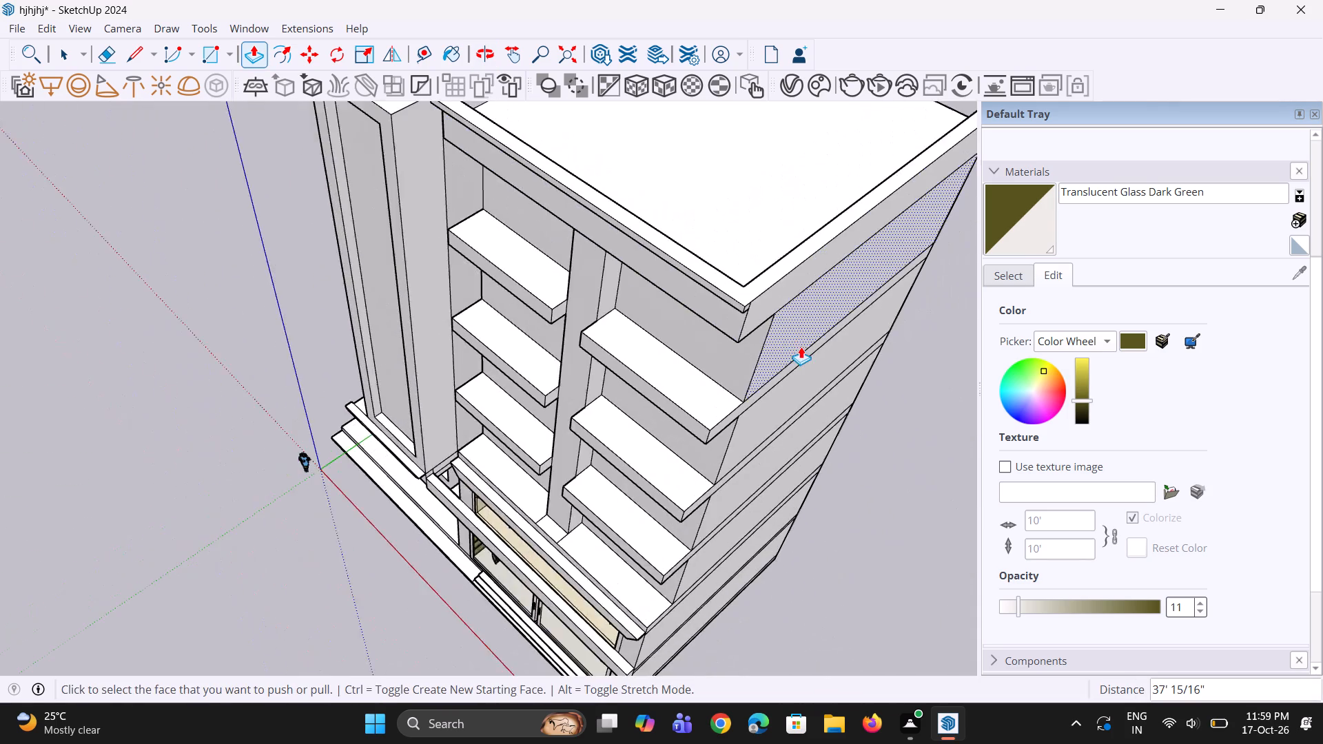
pyautogui.scroll(-6, 801, 347)
pyautogui.moveTo(544, 298); pyautogui.dragTo(441, 285, button='middle')
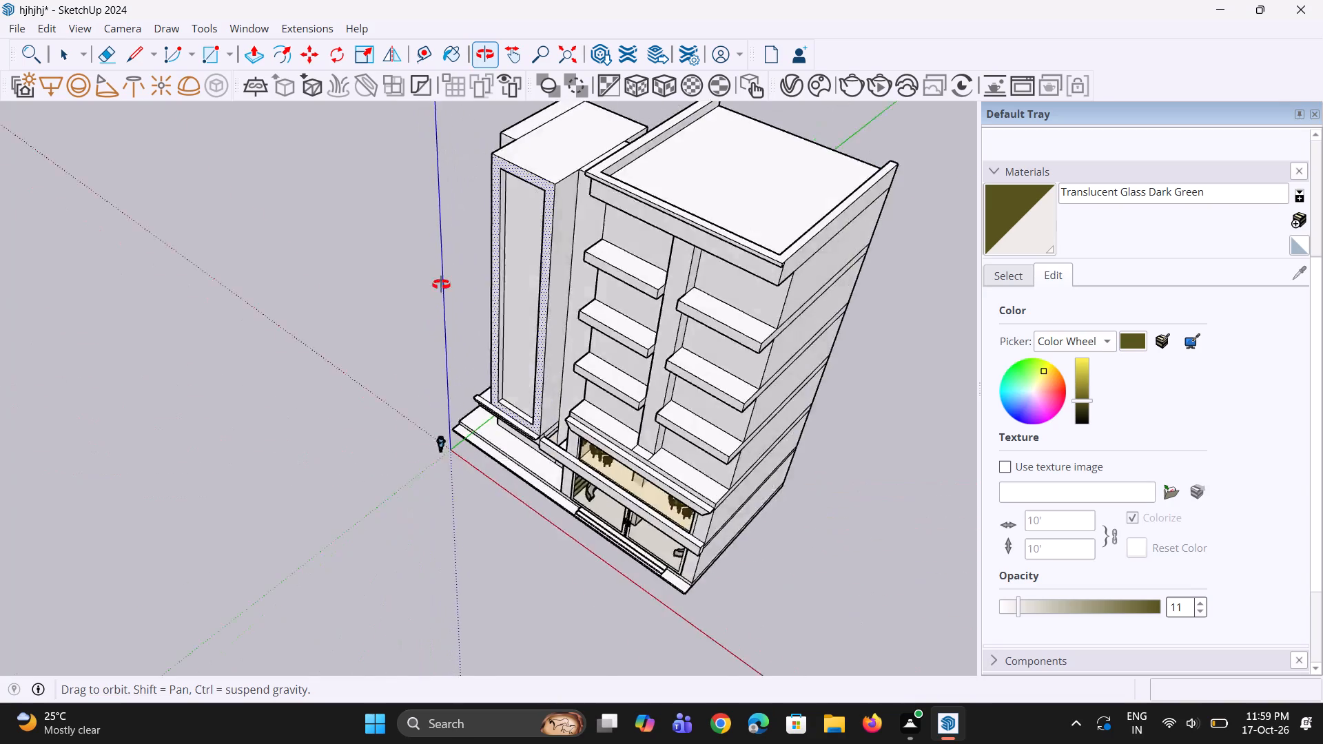
pyautogui.moveTo(441, 285); pyautogui.dragTo(187, 258, button='middle')
pyautogui.scroll(5, 353, 279)
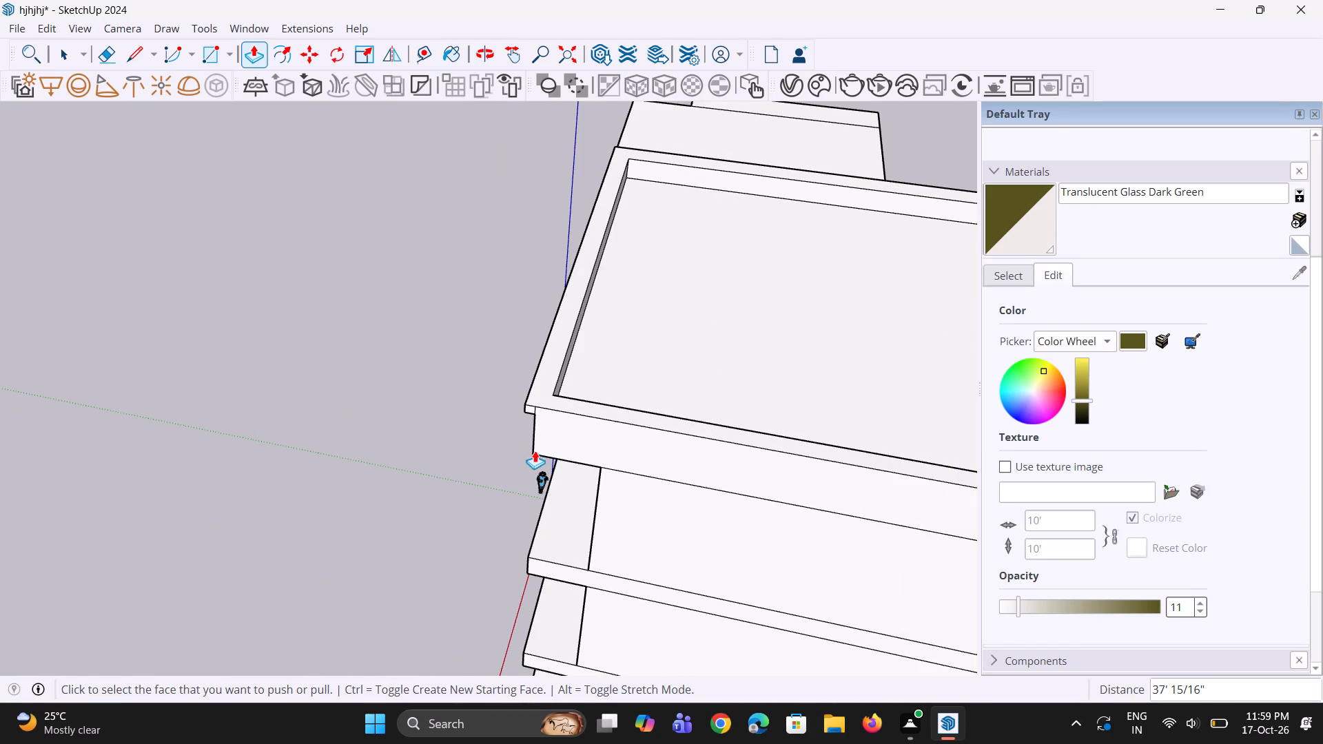
pyautogui.click(529, 411)
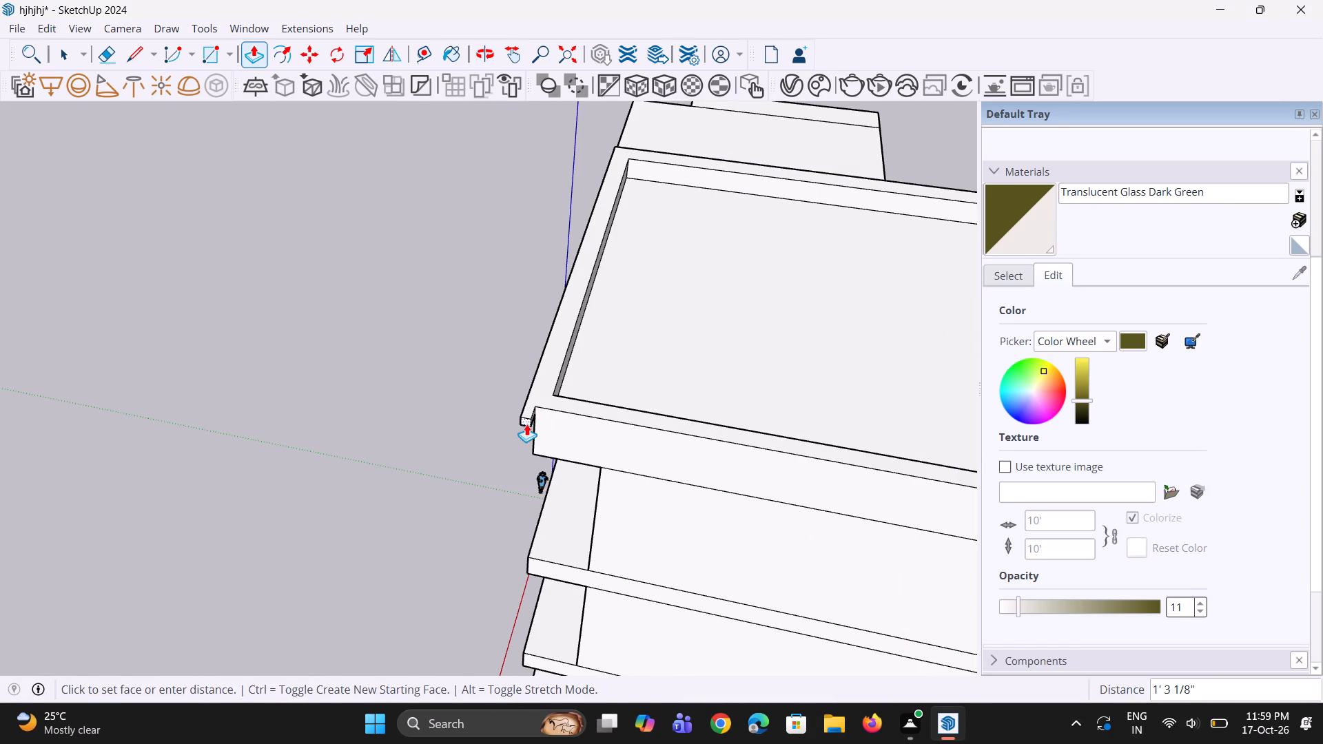
pyautogui.click(526, 424)
# Push/Pull the rear-facing face of the extended lip 38' along the new side parapet to the back of the roof.
pyautogui.moveTo(533, 424); pyautogui.dragTo(440, 411, button='middle')
pyautogui.scroll(2, 435, 404)
pyautogui.click(434, 397)
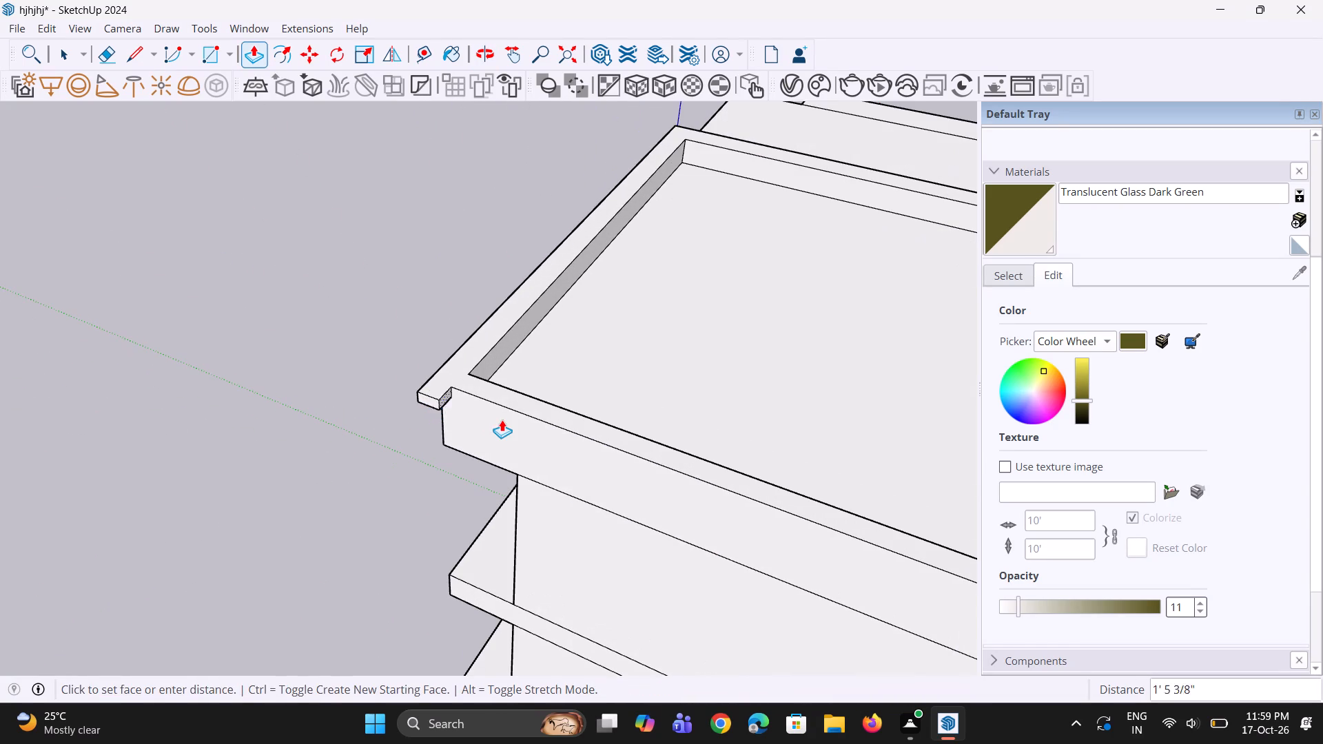
pyautogui.scroll(-10, 502, 420)
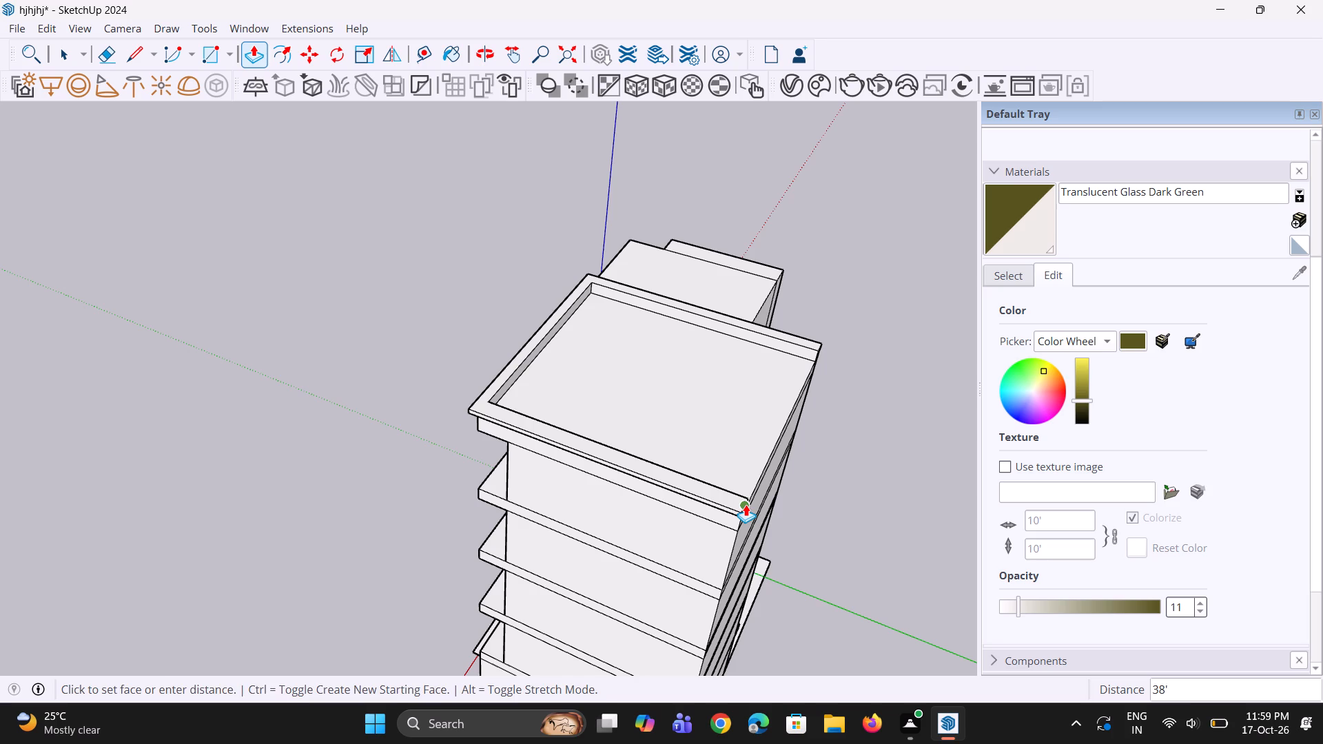
pyautogui.click(746, 504)
# Push/Pull the outer side face of the new side lip slightly inward to reduce its overhang.
pyautogui.moveTo(514, 474); pyautogui.dragTo(877, 544, button='middle')
pyautogui.scroll(3, 610, 441)
pyautogui.moveTo(607, 462); pyautogui.dragTo(741, 318, button='middle')
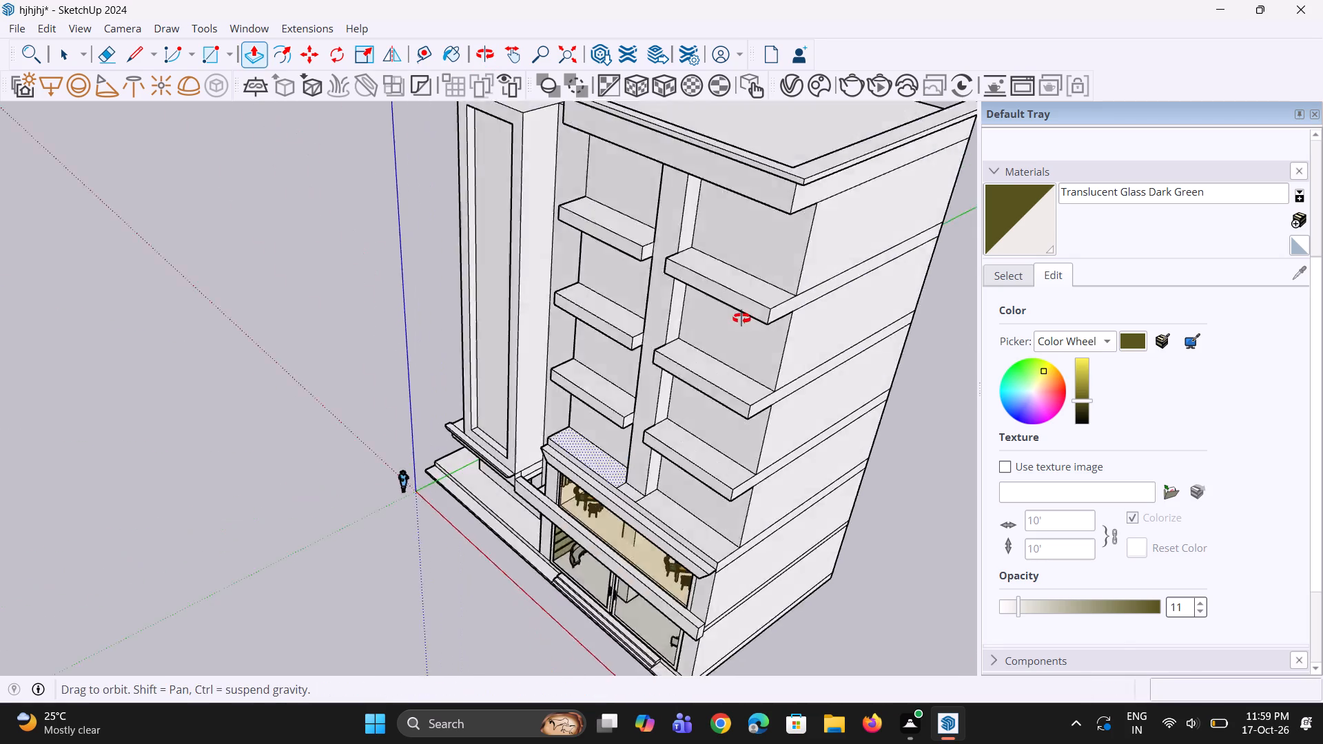
pyautogui.moveTo(741, 318); pyautogui.dragTo(748, 291, button='middle')
pyautogui.scroll(-6, 700, 462)
pyautogui.moveTo(821, 417); pyautogui.dragTo(850, 322, button='middle')
pyautogui.scroll(4, 743, 180)
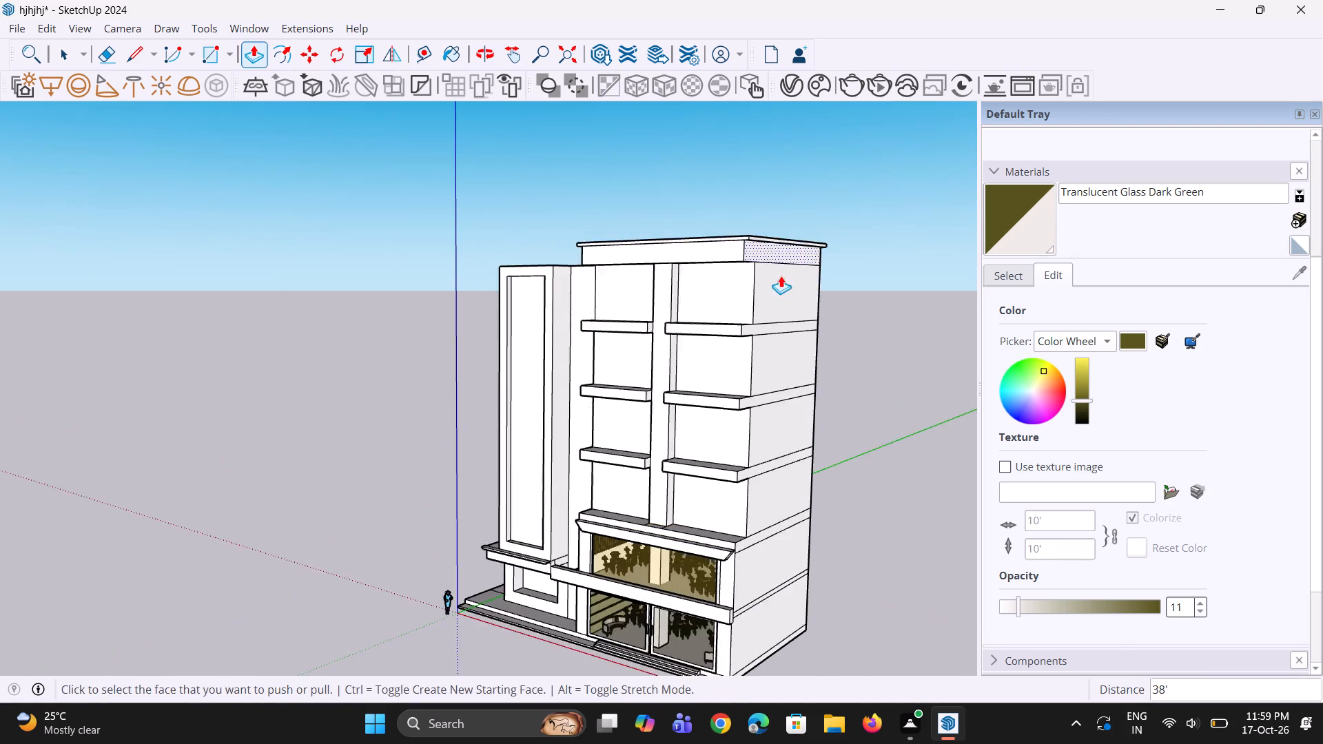
pyautogui.scroll(7, 781, 276)
pyautogui.moveTo(750, 229); pyautogui.dragTo(738, 327, button='middle')
pyautogui.scroll(2, 738, 327)
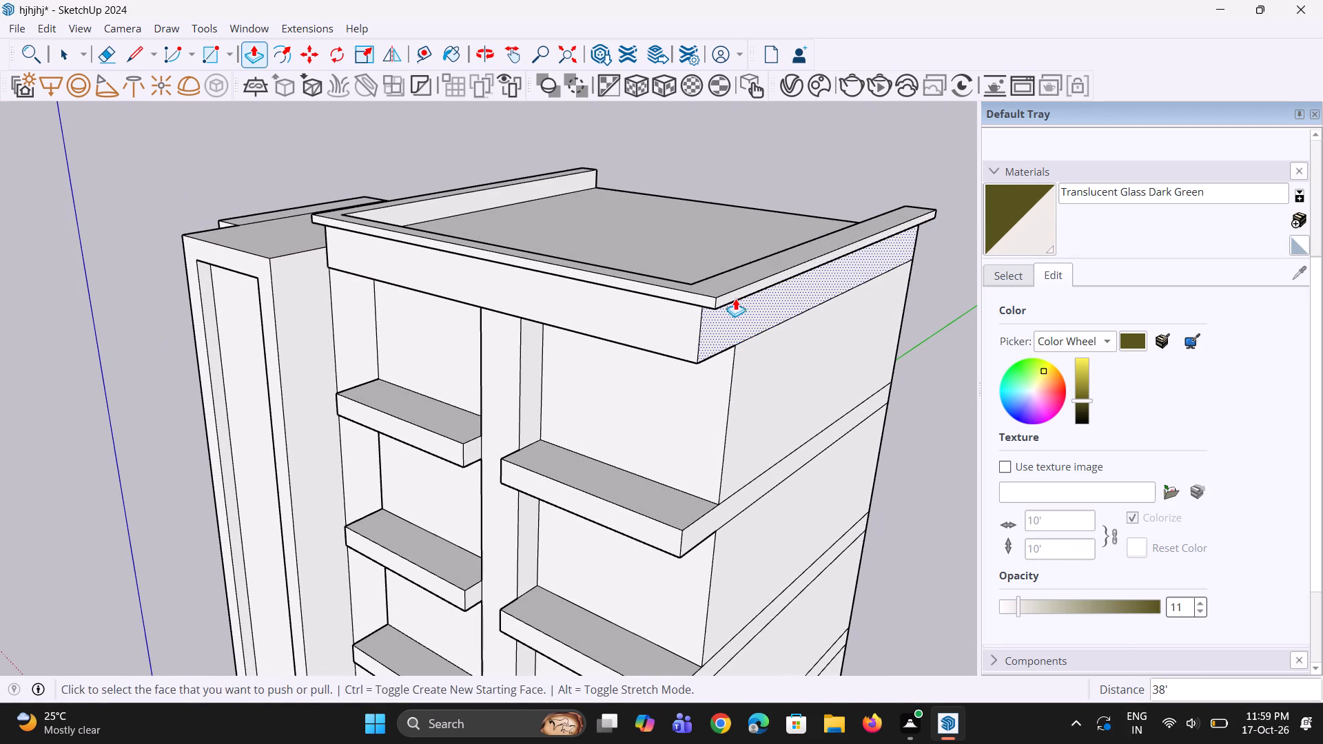
pyautogui.click(735, 298)
pyautogui.click(732, 296)
pyautogui.press('space')
pyautogui.press('space')
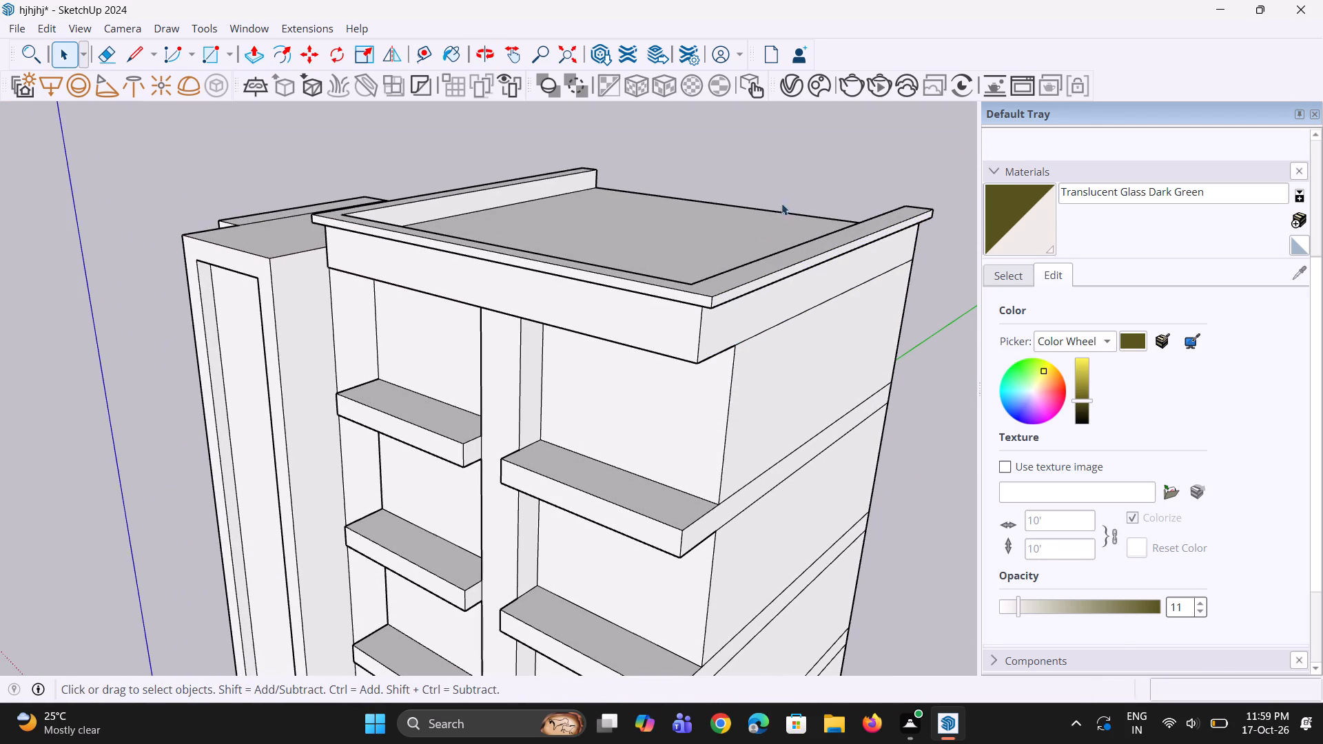
pyautogui.click(801, 176)
# Push/Pull the side lip's outer face inward again by about 4" to trim its overhang further.
pyautogui.moveTo(573, 433); pyautogui.dragTo(666, 363, button='middle')
pyautogui.scroll(-4, 666, 363)
pyautogui.moveTo(677, 355); pyautogui.dragTo(714, 347, button='middle')
pyautogui.scroll(1, 714, 347)
pyautogui.scroll(-5, 711, 420)
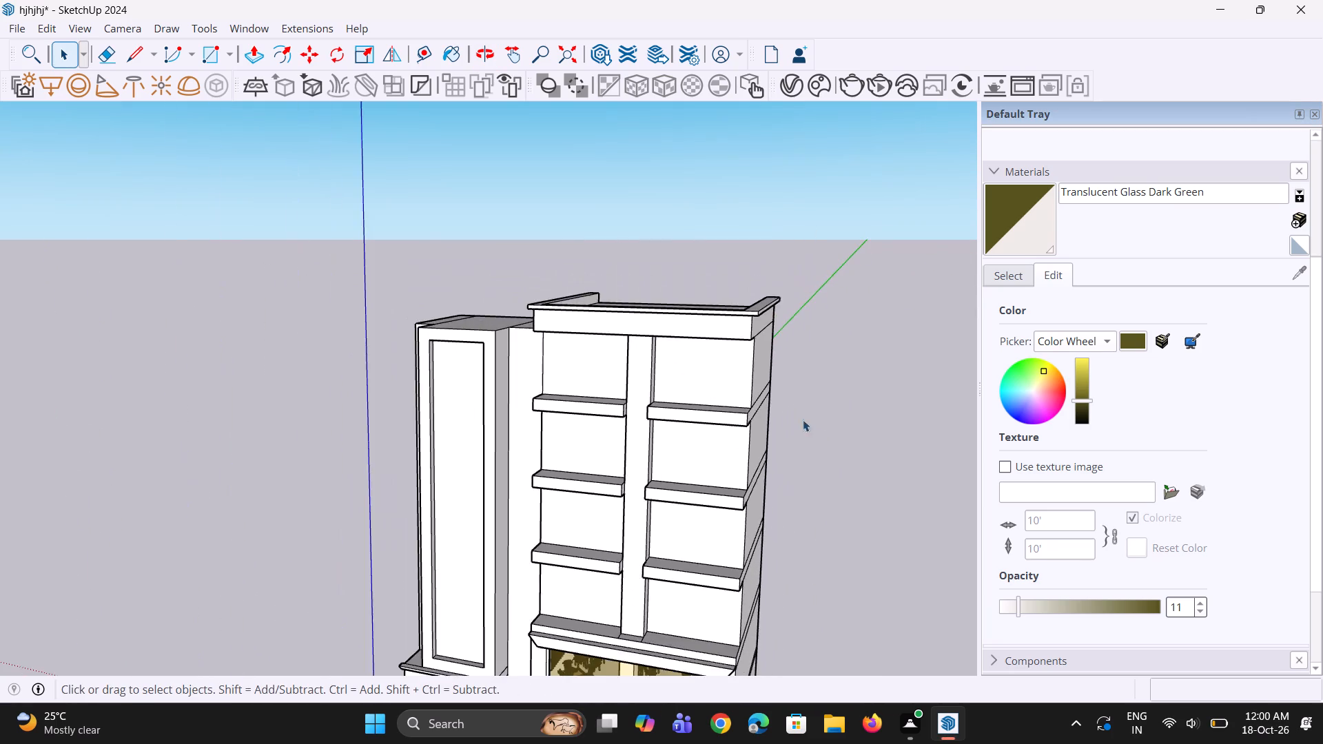
pyautogui.moveTo(802, 428); pyautogui.dragTo(701, 448, button='middle')
pyautogui.scroll(5, 764, 310)
pyautogui.press('p')
pyautogui.scroll(1, 704, 358)
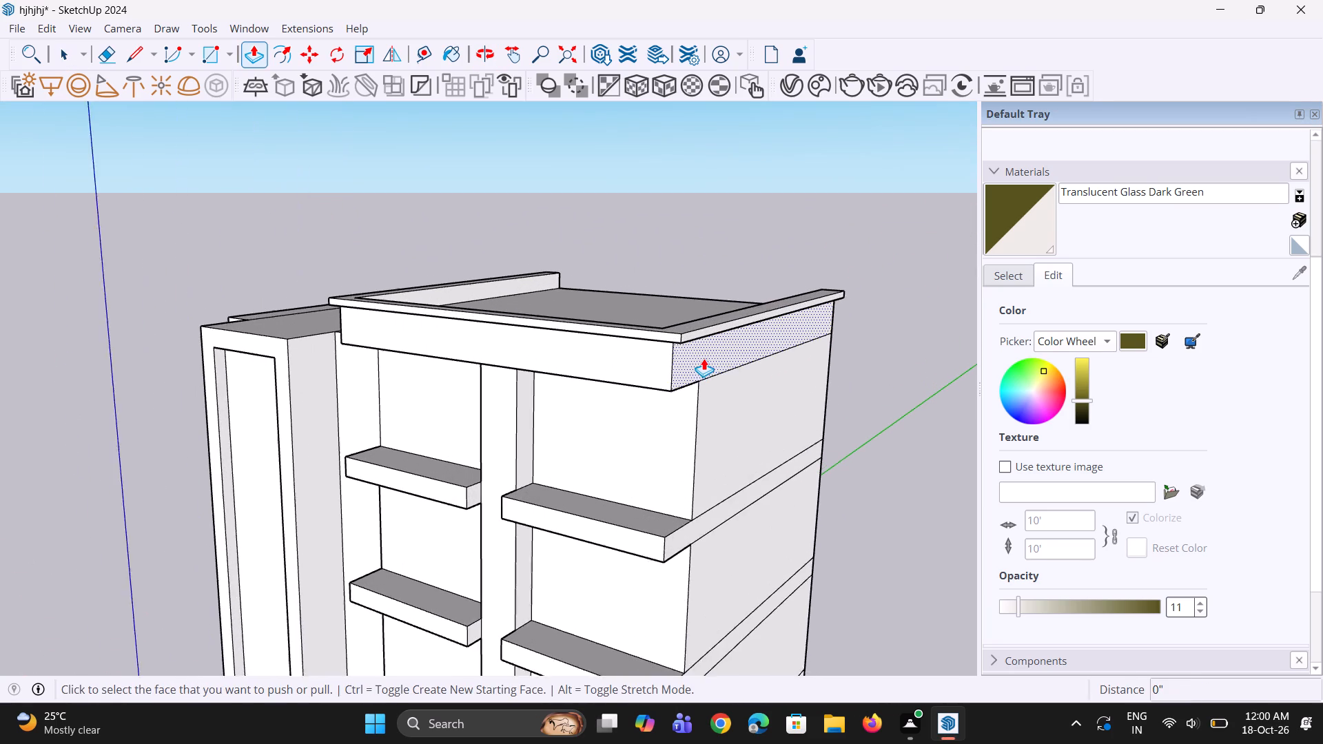
pyautogui.scroll(2, 704, 358)
pyautogui.click(709, 330)
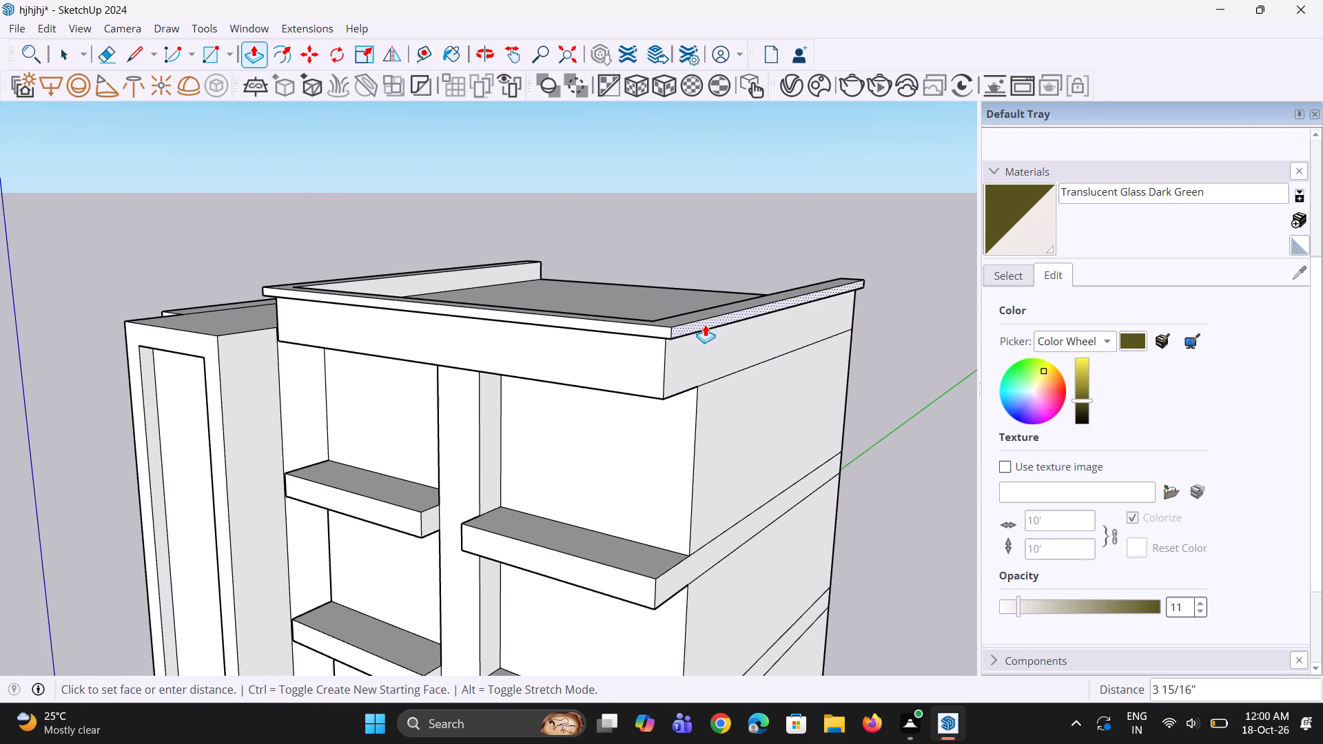
pyautogui.click(705, 324)
pyautogui.press('space')
pyautogui.press('space')
pyautogui.click(865, 336)
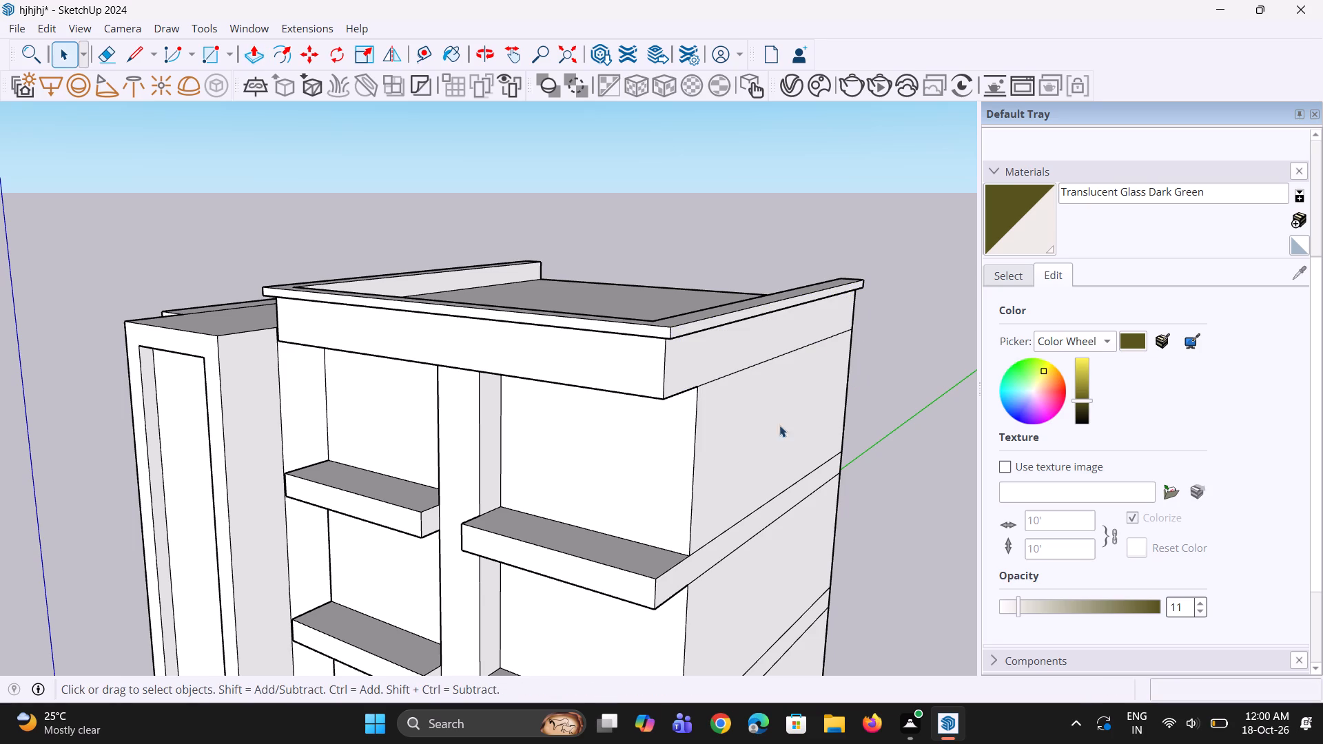
# Examine the roof parapet and the upper balcony slabs from above, close up and from below.
pyautogui.scroll(-4, 680, 457)
pyautogui.moveTo(679, 456); pyautogui.dragTo(702, 436, button='middle')
pyautogui.scroll(3, 553, 412)
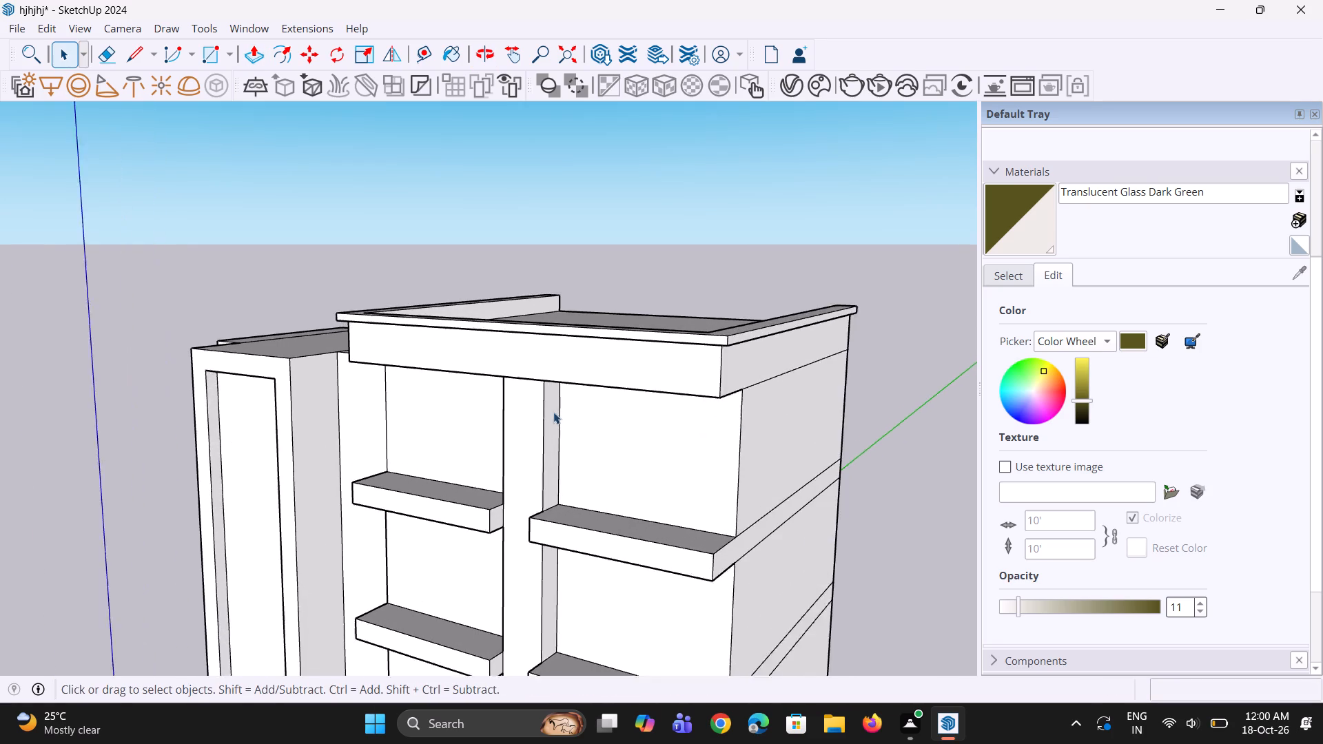
pyautogui.scroll(1, 553, 417)
pyautogui.moveTo(560, 418); pyautogui.dragTo(608, 411, button='middle')
pyautogui.scroll(-5, 620, 408)
pyautogui.moveTo(571, 416); pyautogui.dragTo(560, 482, button='middle')
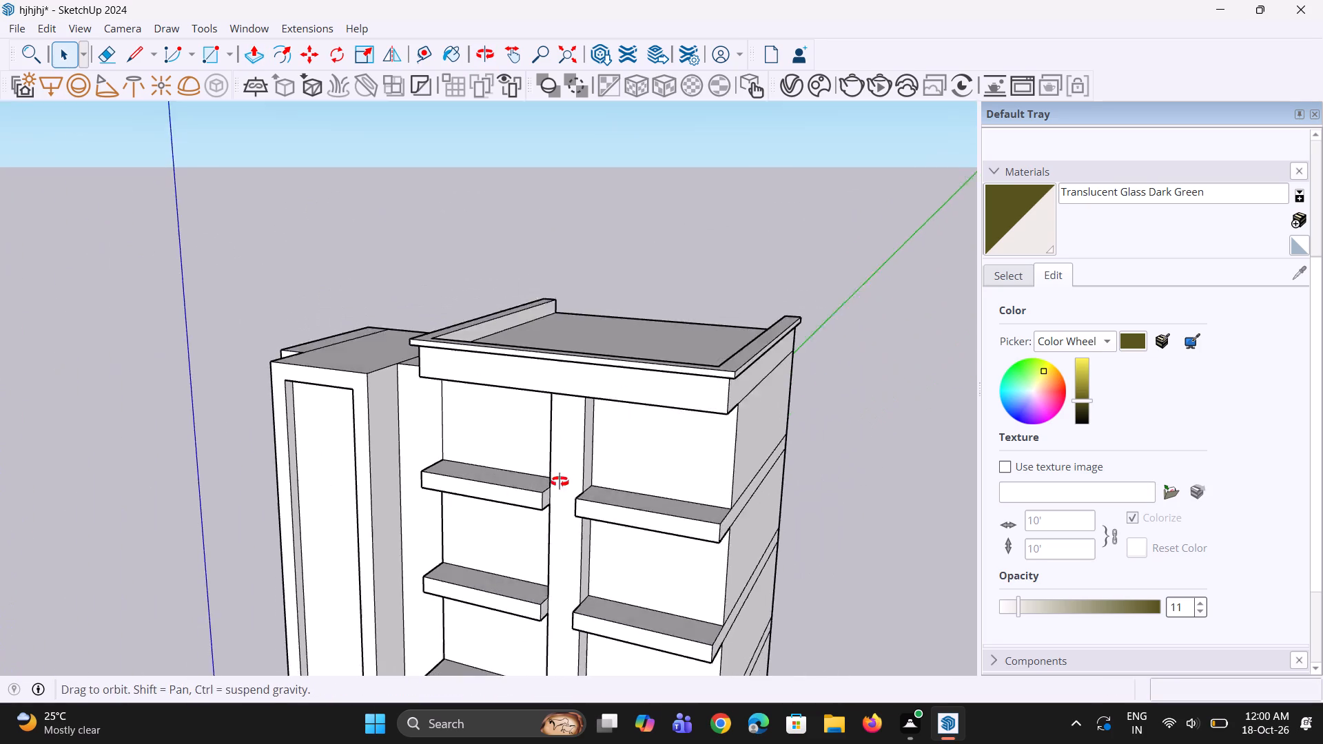
pyautogui.moveTo(560, 482); pyautogui.dragTo(548, 515, button='middle')
pyautogui.scroll(4, 475, 502)
pyautogui.click(488, 482)
pyautogui.moveTo(491, 511); pyautogui.dragTo(500, 569, button='middle')
pyautogui.scroll(8, 561, 542)
pyautogui.scroll(-5, 583, 523)
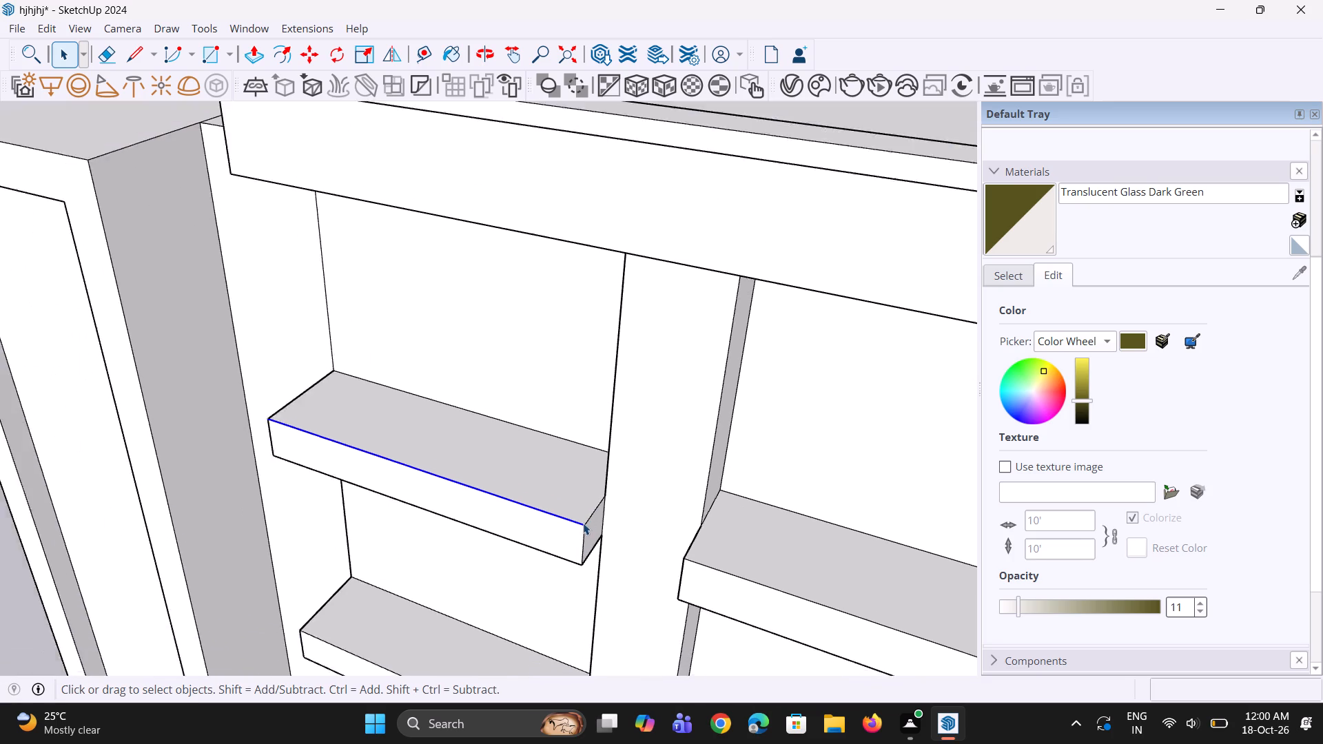
pyautogui.scroll(-4, 593, 511)
pyautogui.moveTo(593, 510); pyautogui.dragTo(591, 509, button='middle')
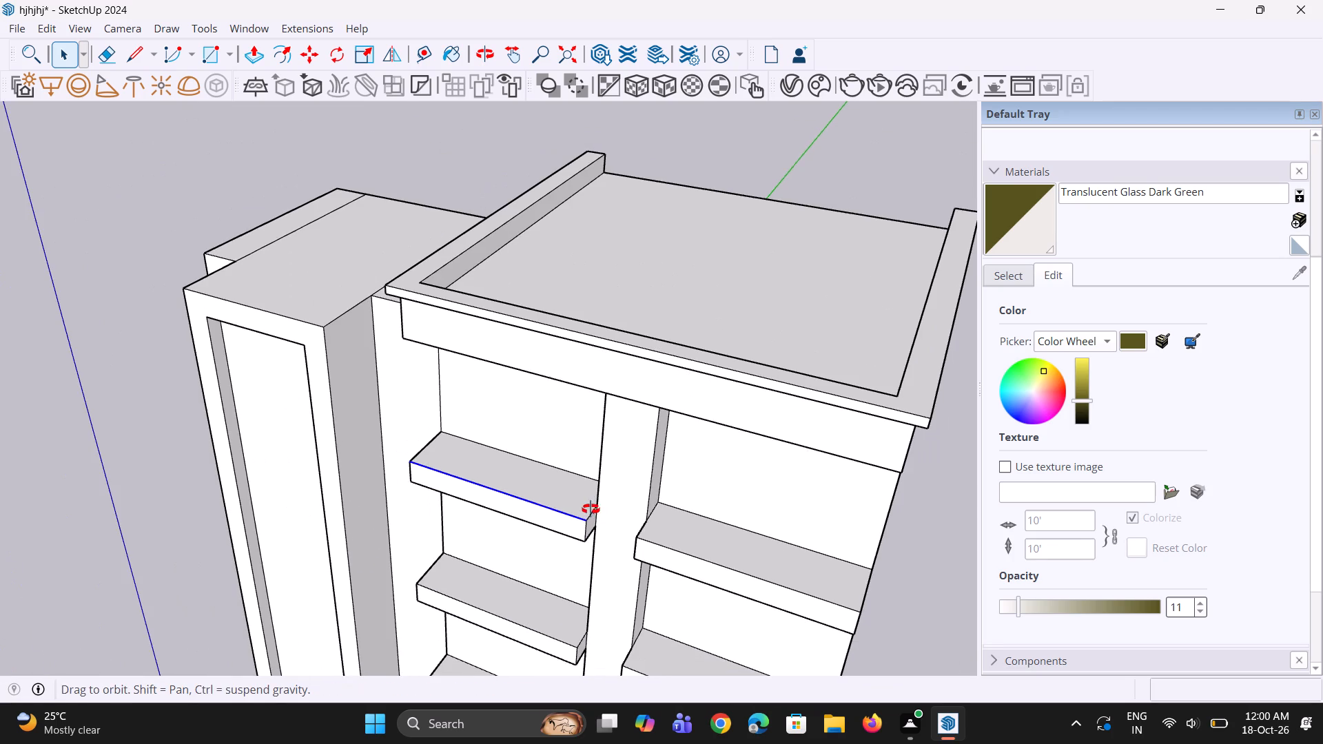
pyautogui.moveTo(591, 509); pyautogui.dragTo(670, 389, button='middle')
pyautogui.scroll(-5, 627, 428)
pyautogui.moveTo(619, 498); pyautogui.dragTo(714, 337, button='middle')
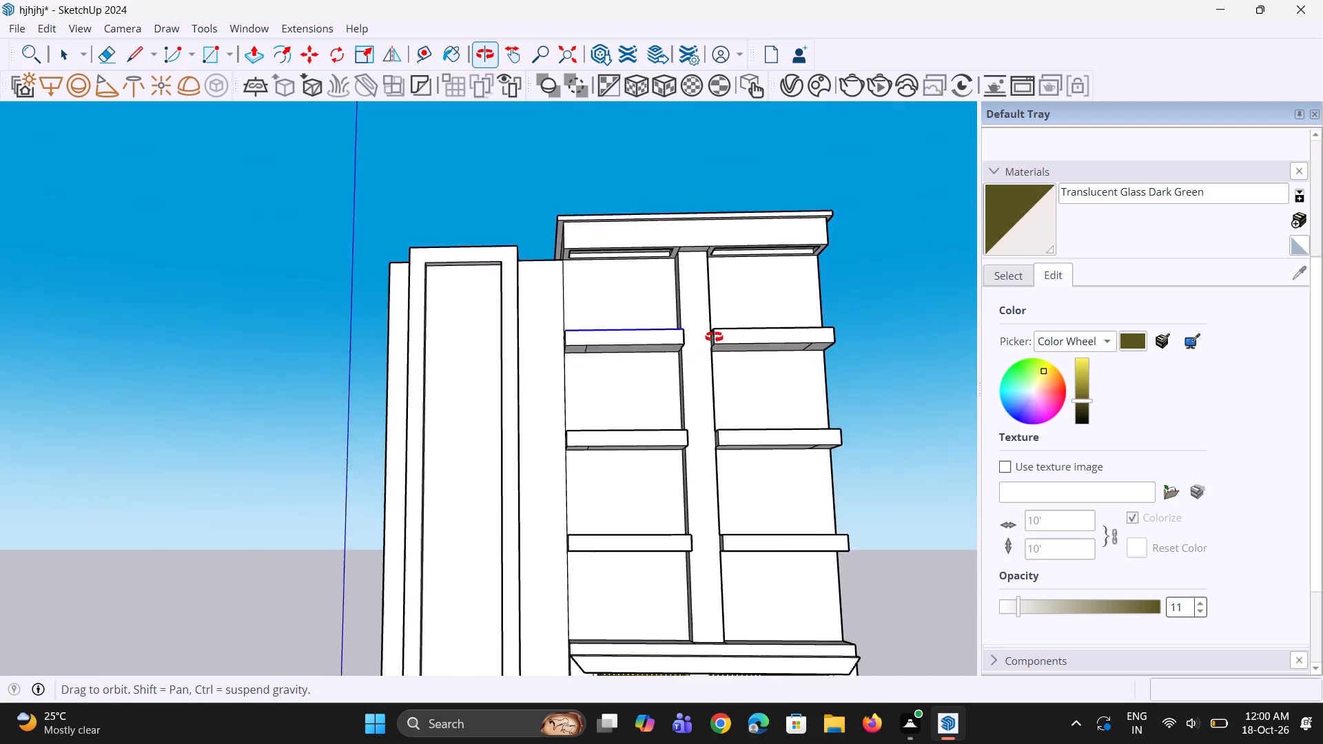
pyautogui.moveTo(714, 337); pyautogui.dragTo(714, 336, button='middle')
# Push/Pull the front face of the lowest balcony slab in the right bay outward 1' 6 1/4", aligning it with the canopy below.
pyautogui.scroll(-5, 573, 372)
pyautogui.moveTo(665, 499); pyautogui.dragTo(726, 576, button='middle')
pyautogui.scroll(1, 671, 499)
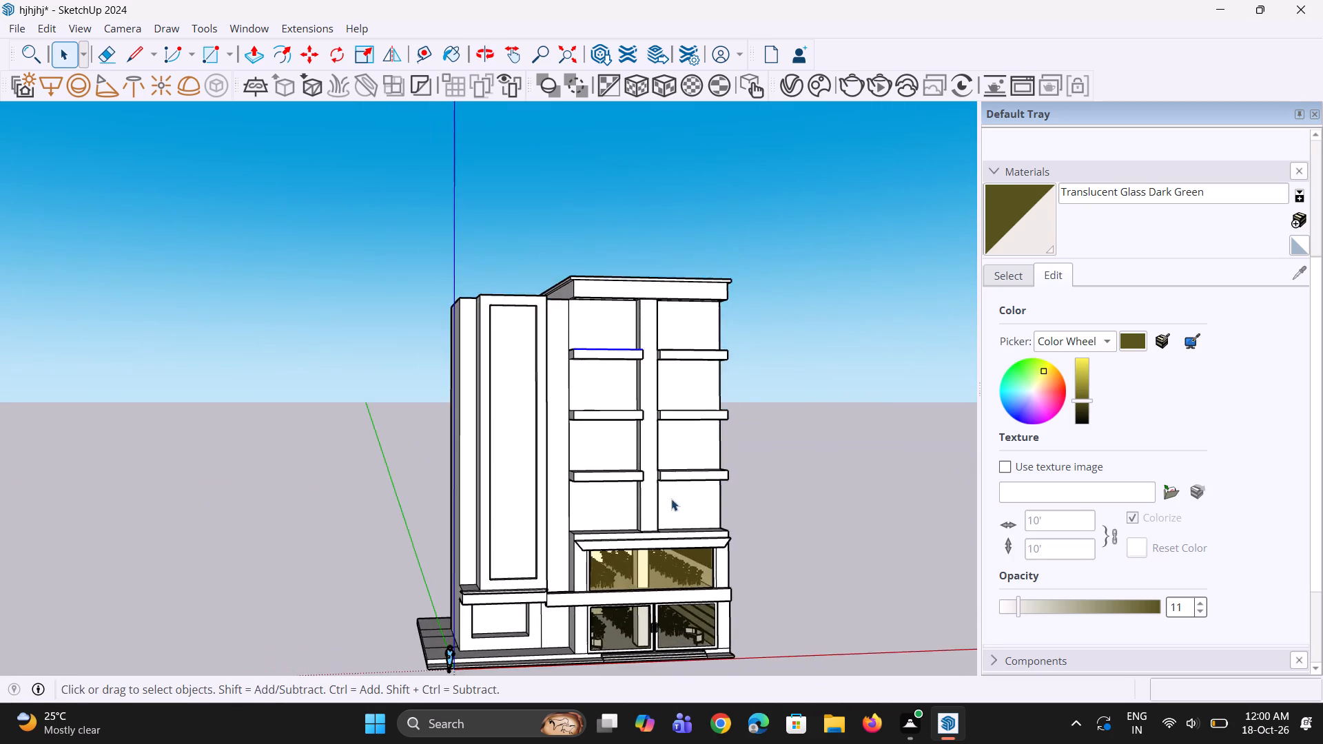
pyautogui.scroll(3, 671, 499)
pyautogui.press('p')
pyautogui.click(706, 463)
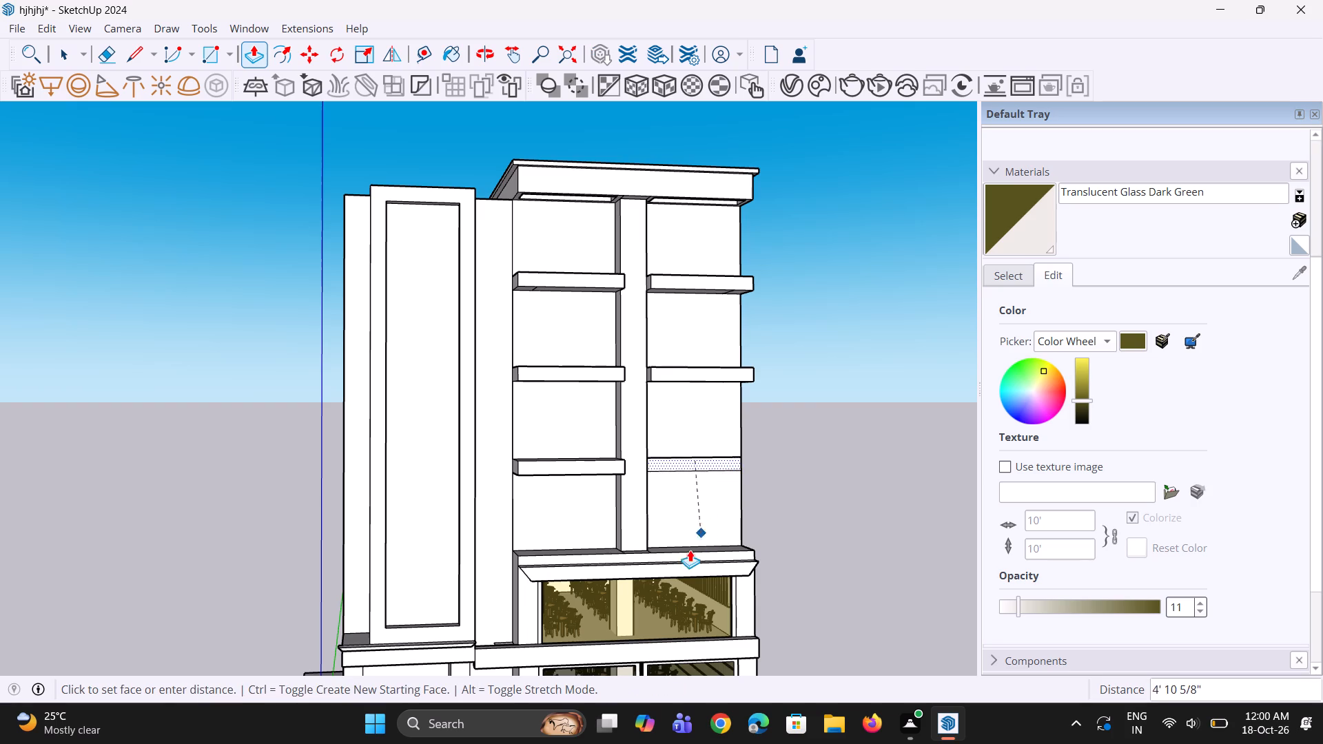
pyautogui.click(682, 560)
# Repeat the 1' 6 1/4" outward pull on the front faces of the other five balcony slabs in both bays.
pyautogui.moveTo(588, 471); pyautogui.dragTo(668, 488, button='middle')
pyautogui.scroll(2, 595, 465)
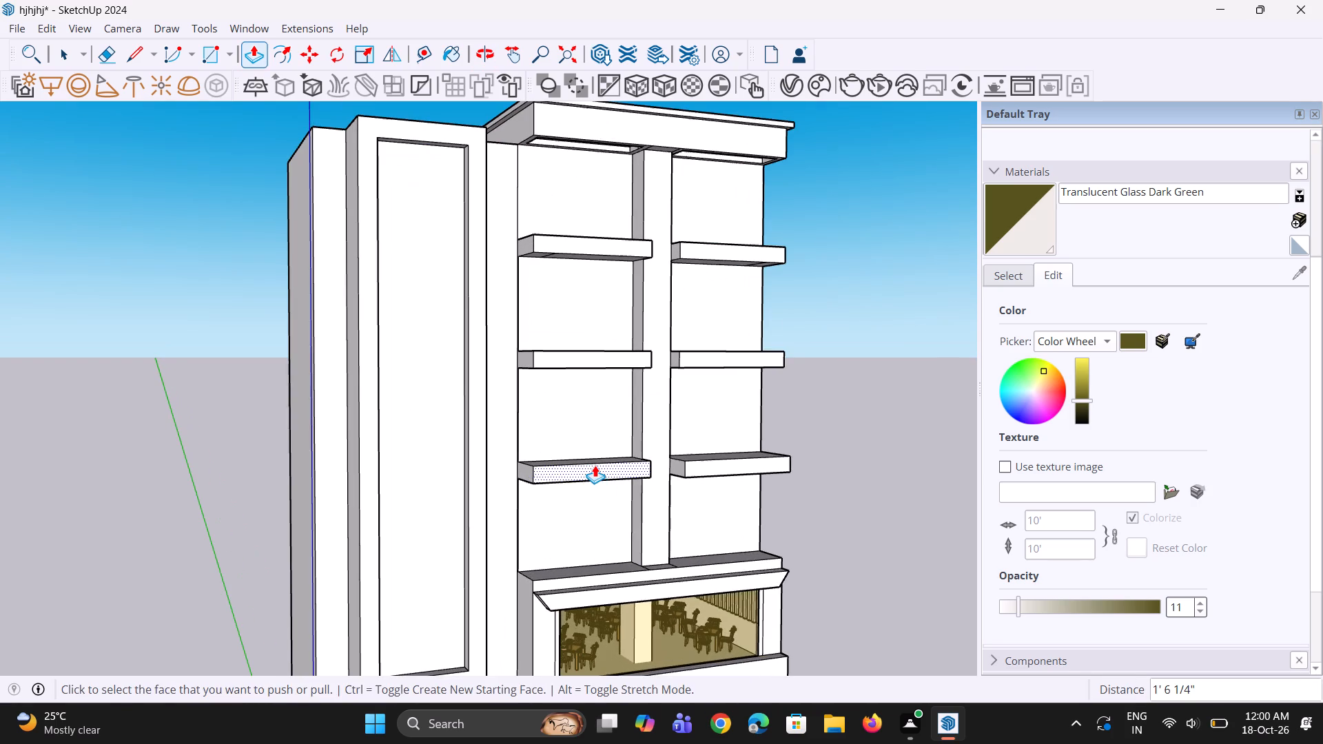
pyautogui.doubleClick(595, 465)
pyautogui.doubleClick(620, 358)
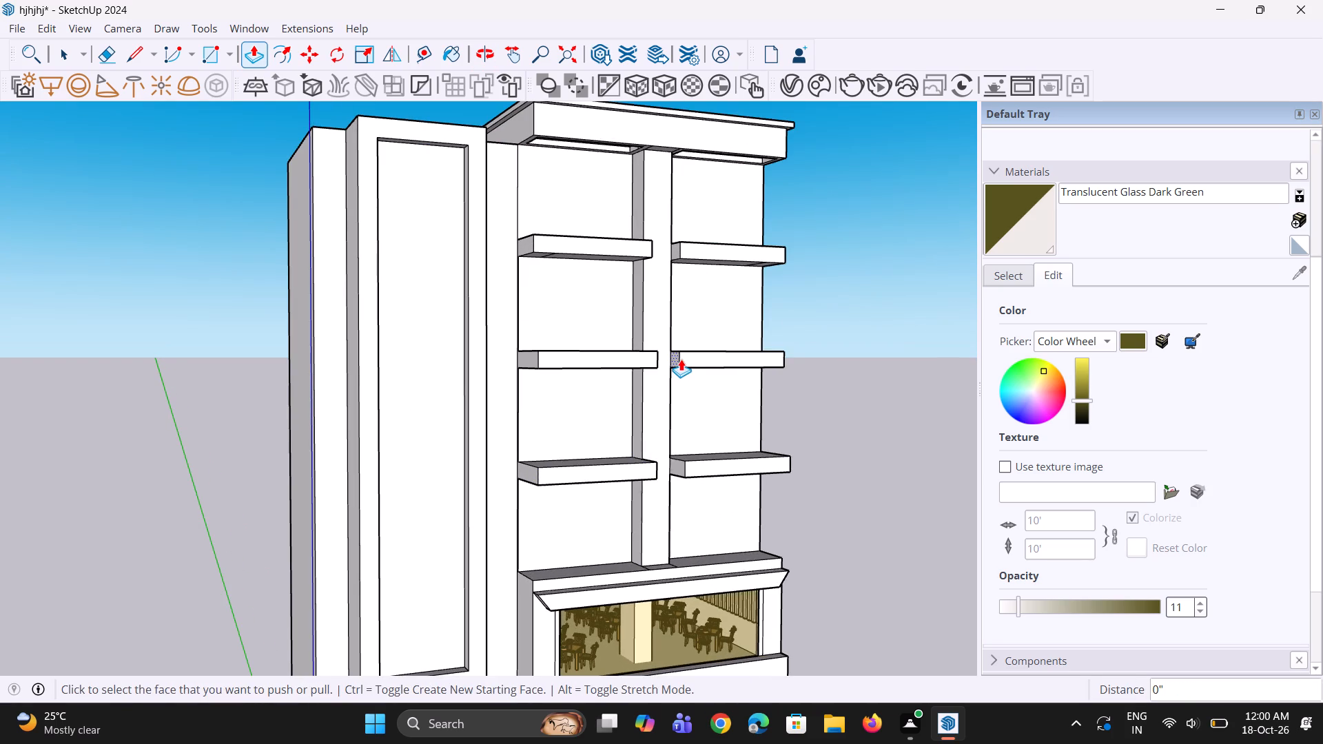
pyautogui.doubleClick(681, 359)
pyautogui.doubleClick(726, 256)
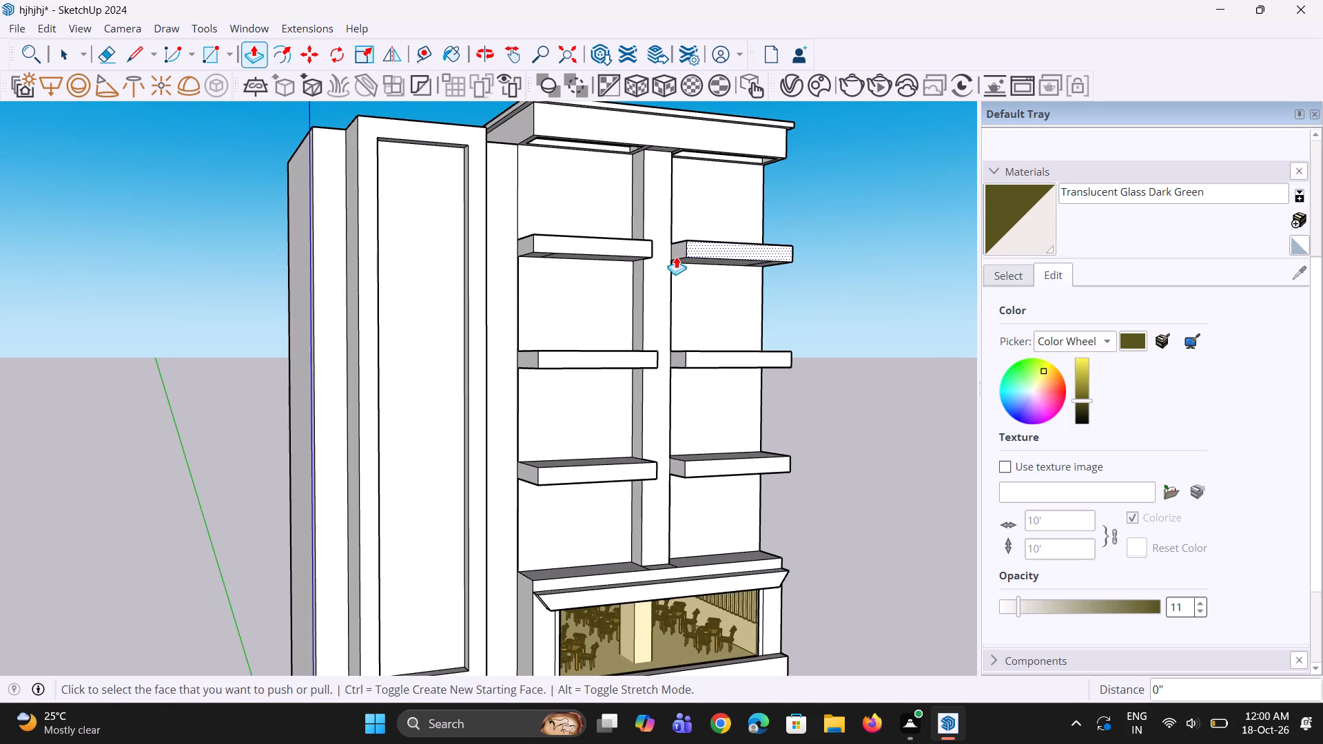
pyautogui.doubleClick(626, 245)
# Copy the front edge of the top-left balcony slab inward about 6", marking a narrow strip along its front.
pyautogui.moveTo(609, 397); pyautogui.dragTo(592, 534, button='middle')
pyautogui.scroll(-5, 577, 473)
pyautogui.moveTo(638, 459); pyautogui.dragTo(543, 519, button='middle')
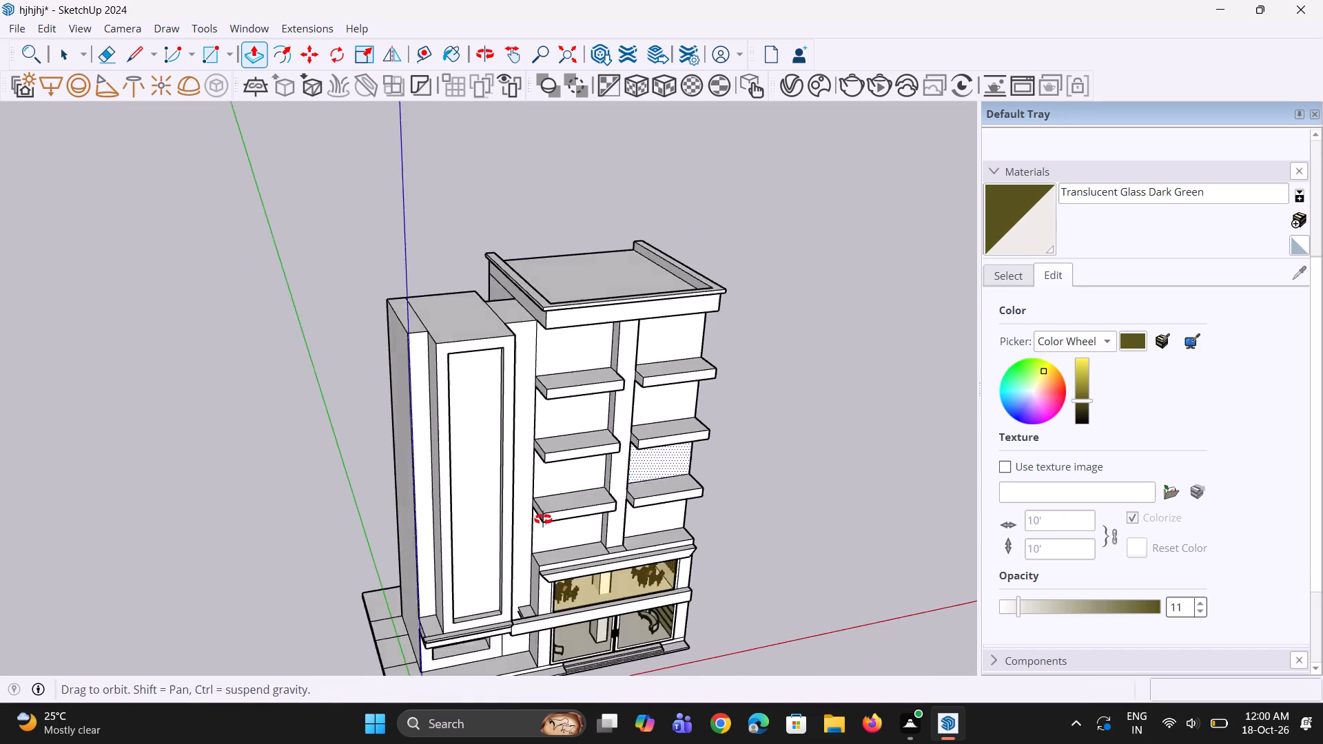
pyautogui.moveTo(543, 519); pyautogui.dragTo(520, 524, button='middle')
pyautogui.press('space')
pyautogui.press('space')
pyautogui.scroll(2, 529, 420)
pyautogui.moveTo(534, 445); pyautogui.dragTo(455, 502, button='middle')
pyautogui.scroll(4, 480, 477)
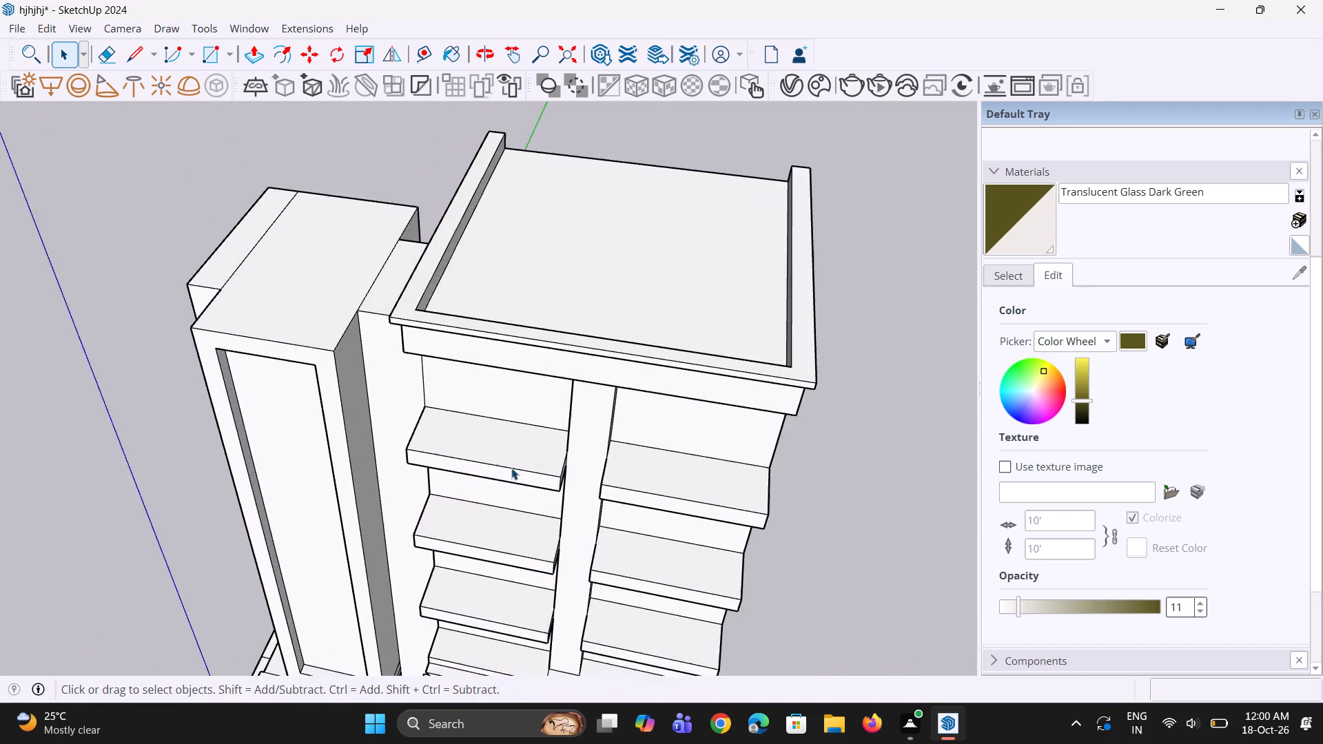
pyautogui.scroll(2, 511, 468)
pyautogui.click(517, 468)
pyautogui.scroll(2, 529, 475)
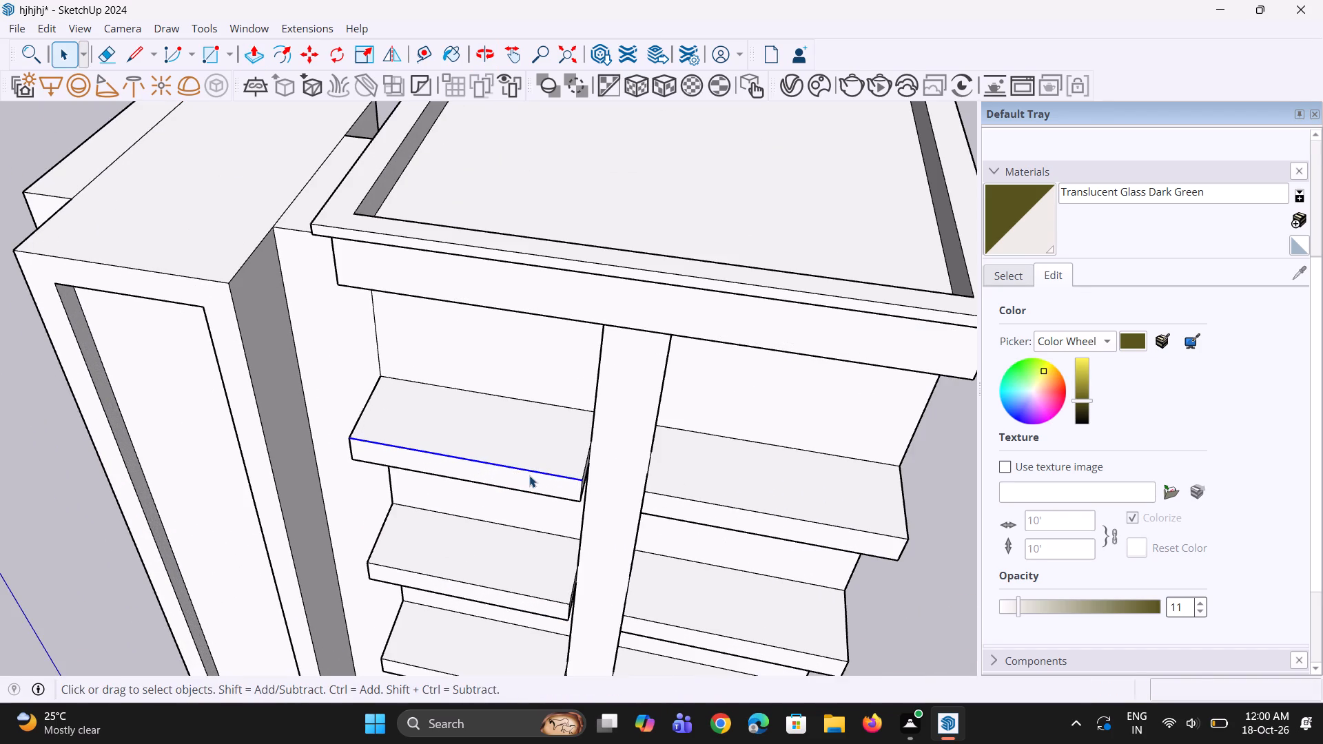
pyautogui.press('m')
pyautogui.moveTo(588, 504); pyautogui.dragTo(469, 542, button='middle')
pyautogui.scroll(2, 425, 540)
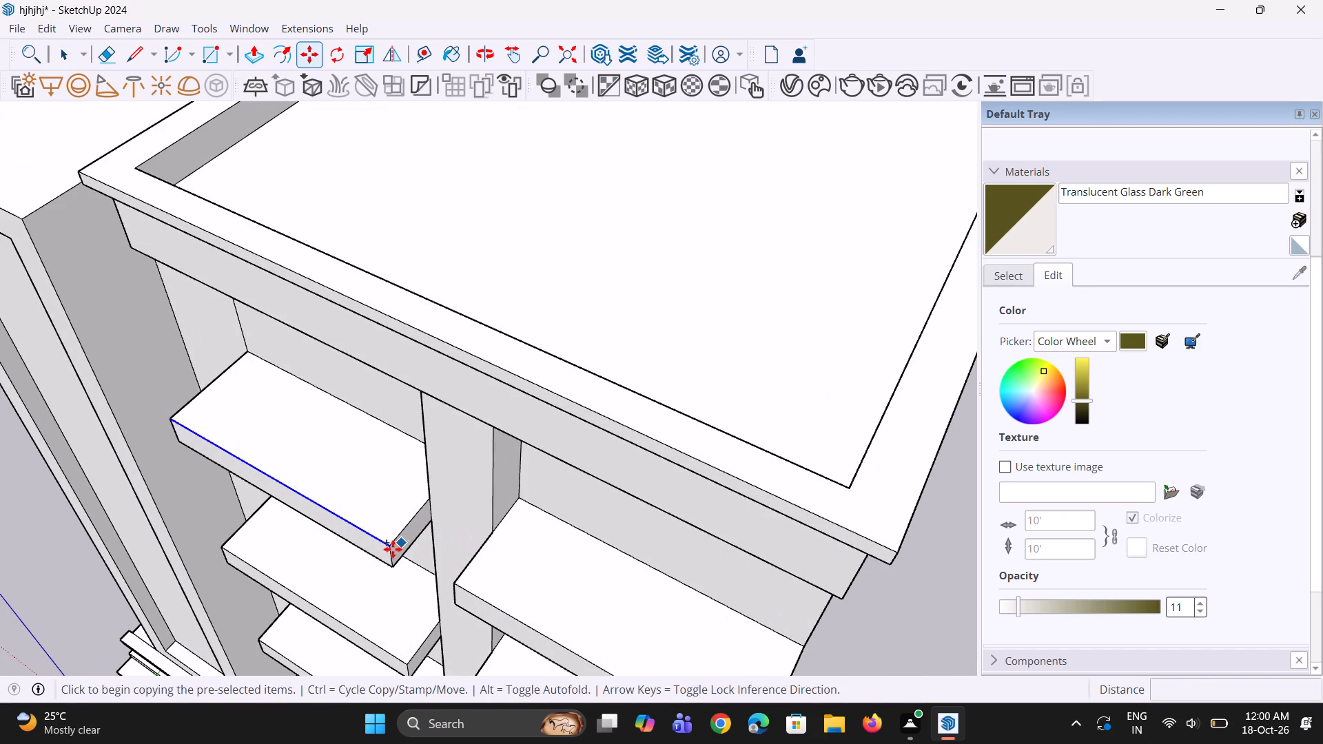
pyautogui.click(391, 551)
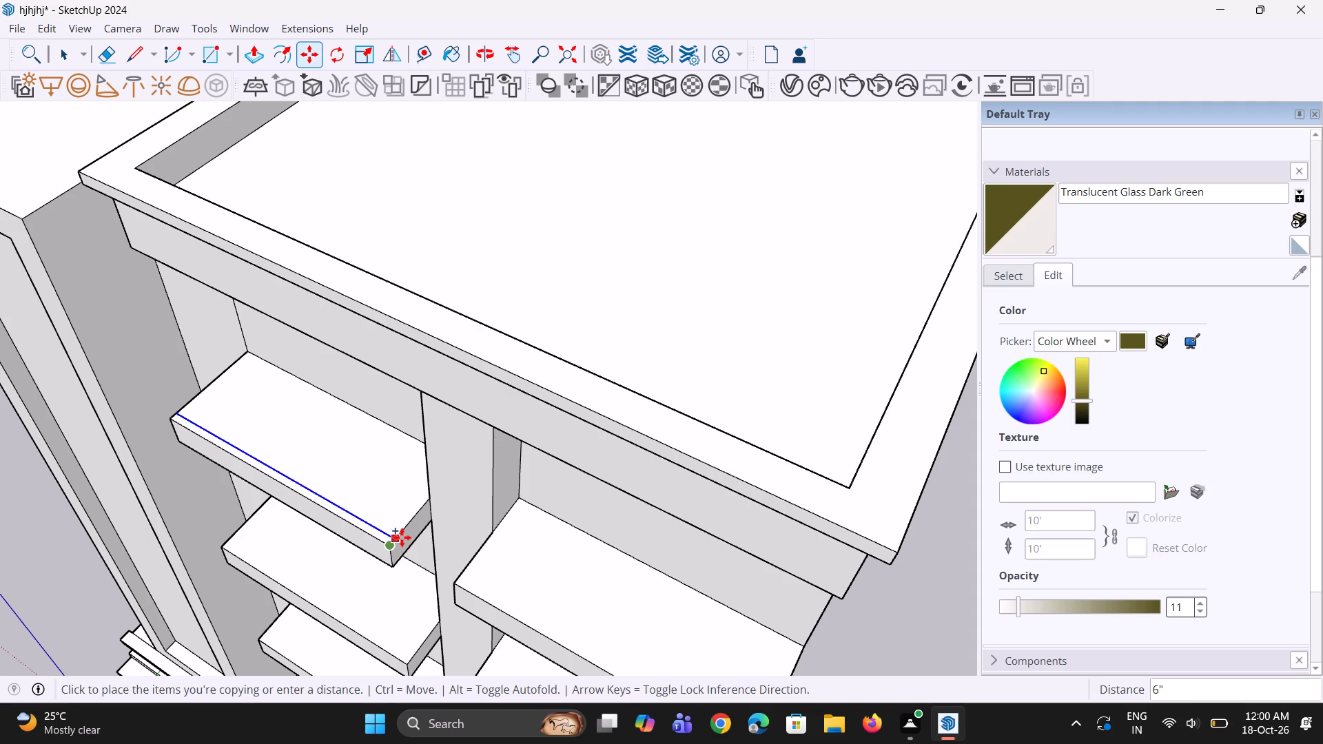
pyautogui.click(404, 535)
pyautogui.moveTo(334, 542); pyautogui.dragTo(494, 532, button='middle')
pyautogui.press('space')
pyautogui.press('space')
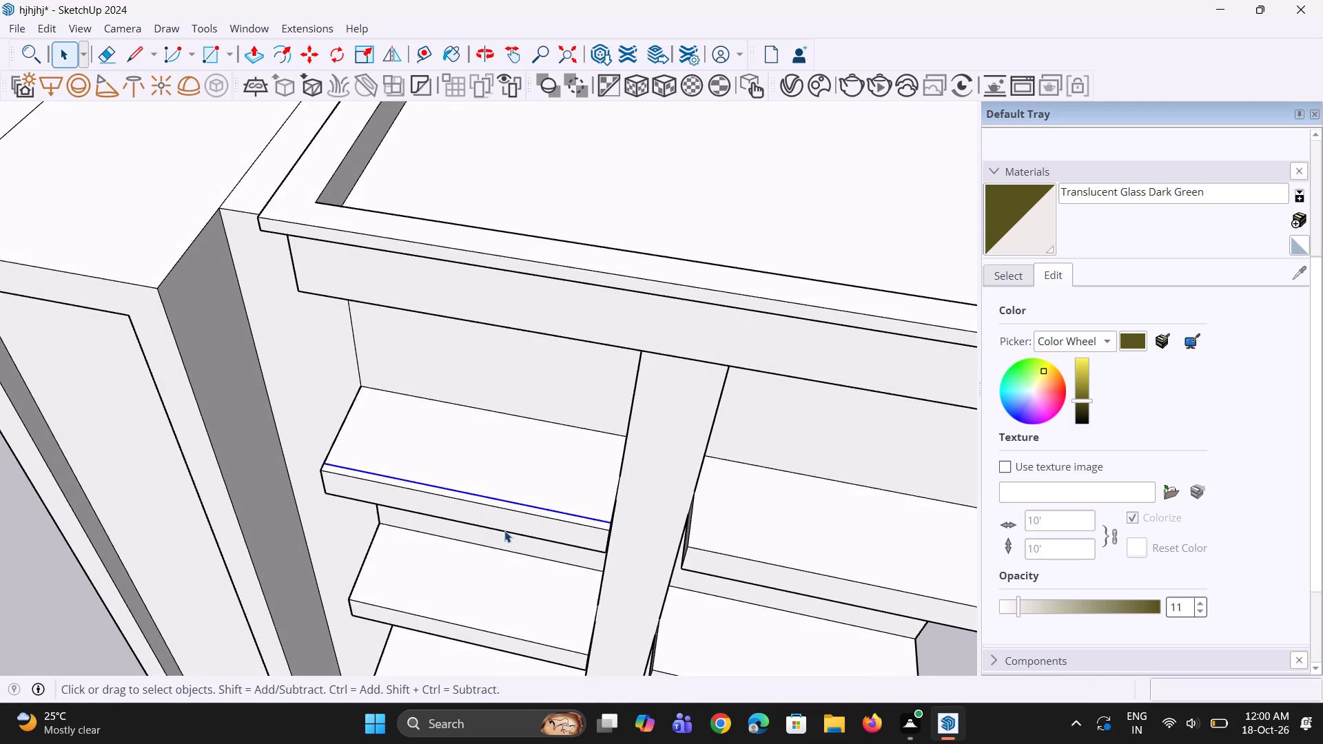
# Push/Pull the narrow front strip of the top-left balcony slab upward to form a railing panel.
pyautogui.scroll(2, 377, 479)
pyautogui.moveTo(367, 479); pyautogui.dragTo(425, 517, button='middle')
pyautogui.scroll(2, 386, 509)
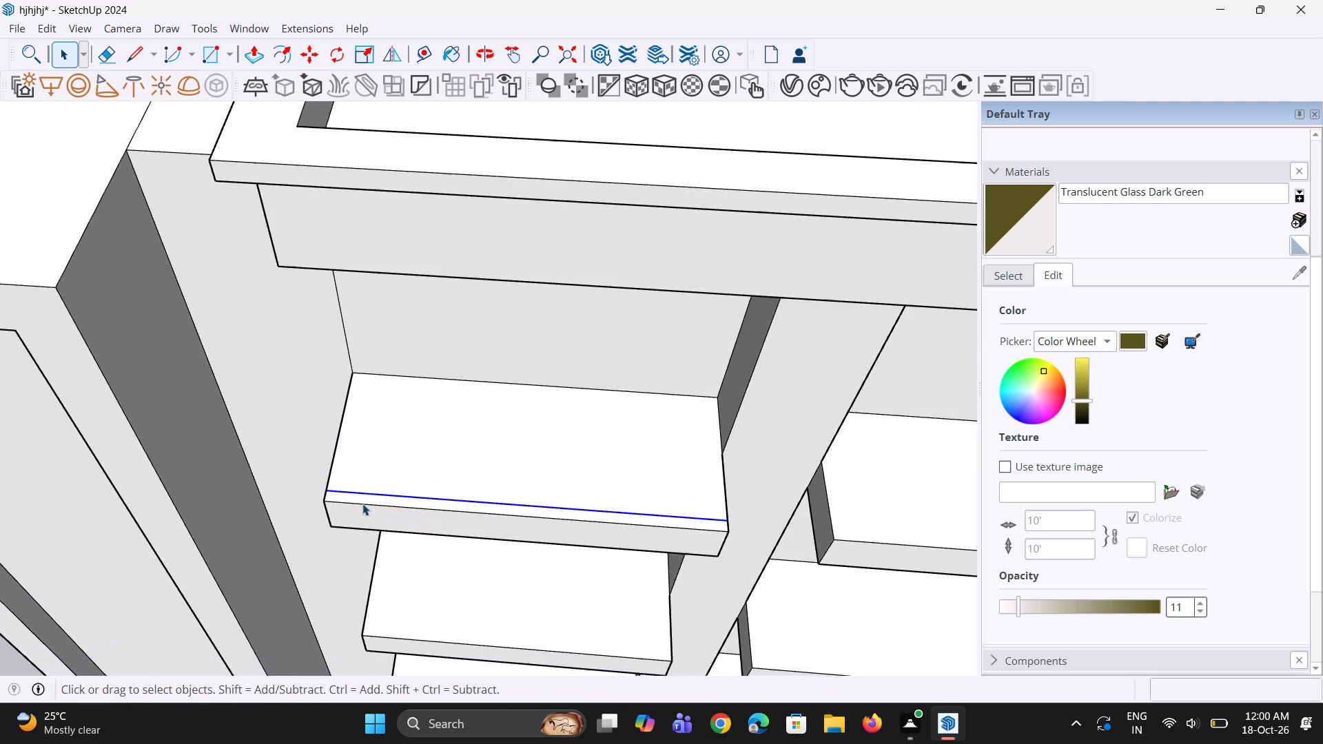
pyautogui.scroll(1, 362, 504)
pyautogui.press('p')
pyautogui.click(386, 492)
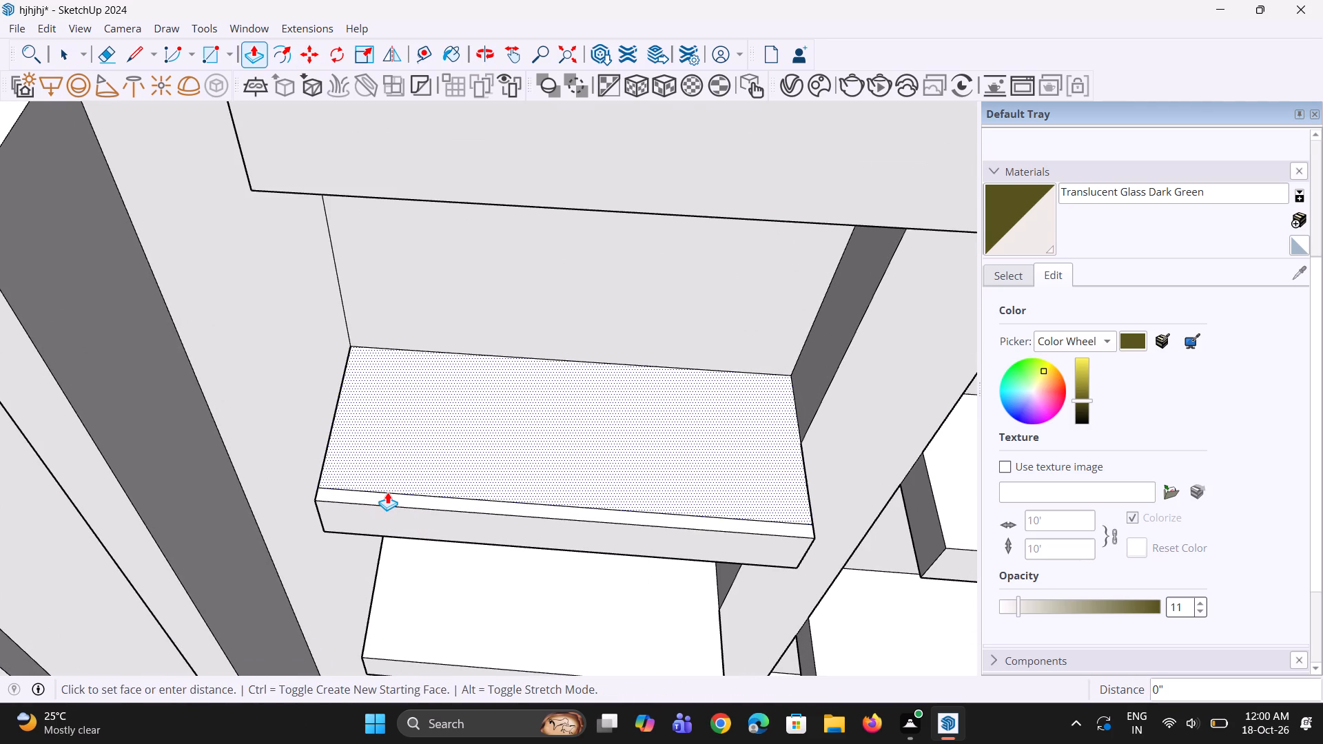
pyautogui.press('space')
pyautogui.press('p')
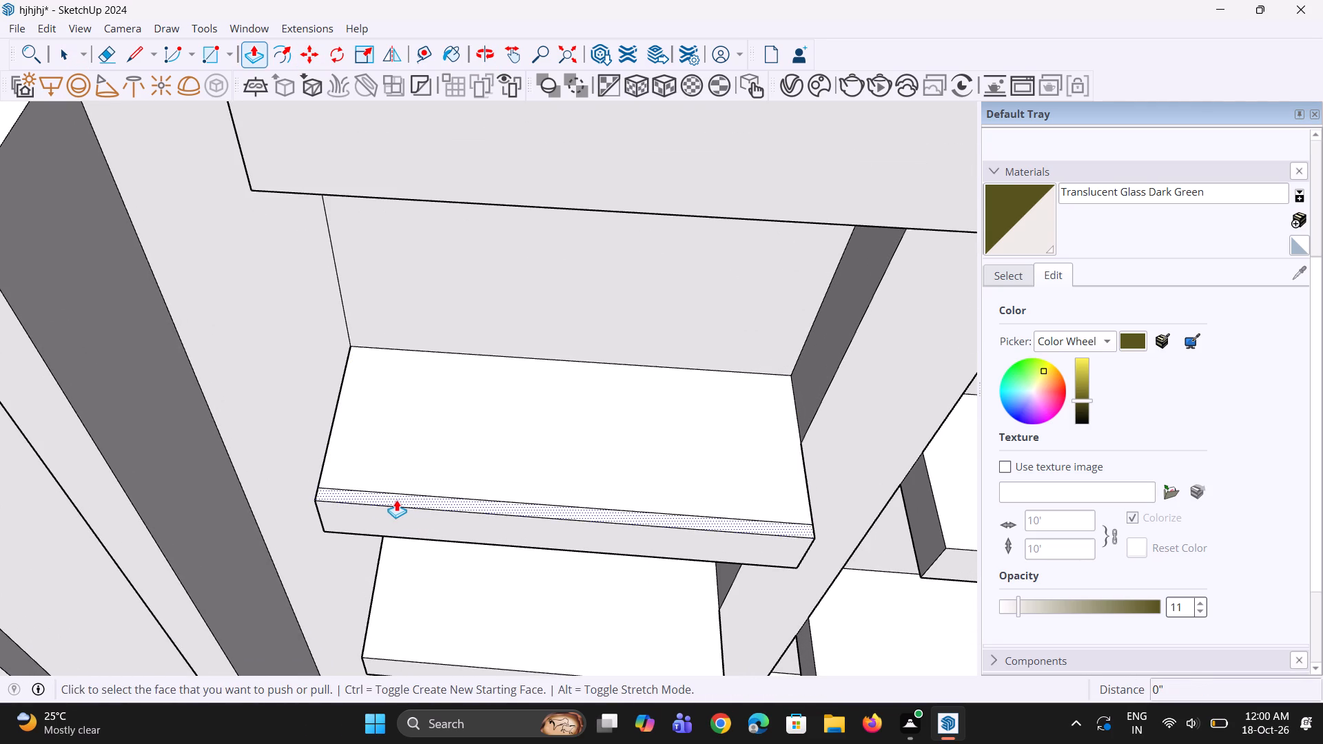
pyautogui.click(397, 499)
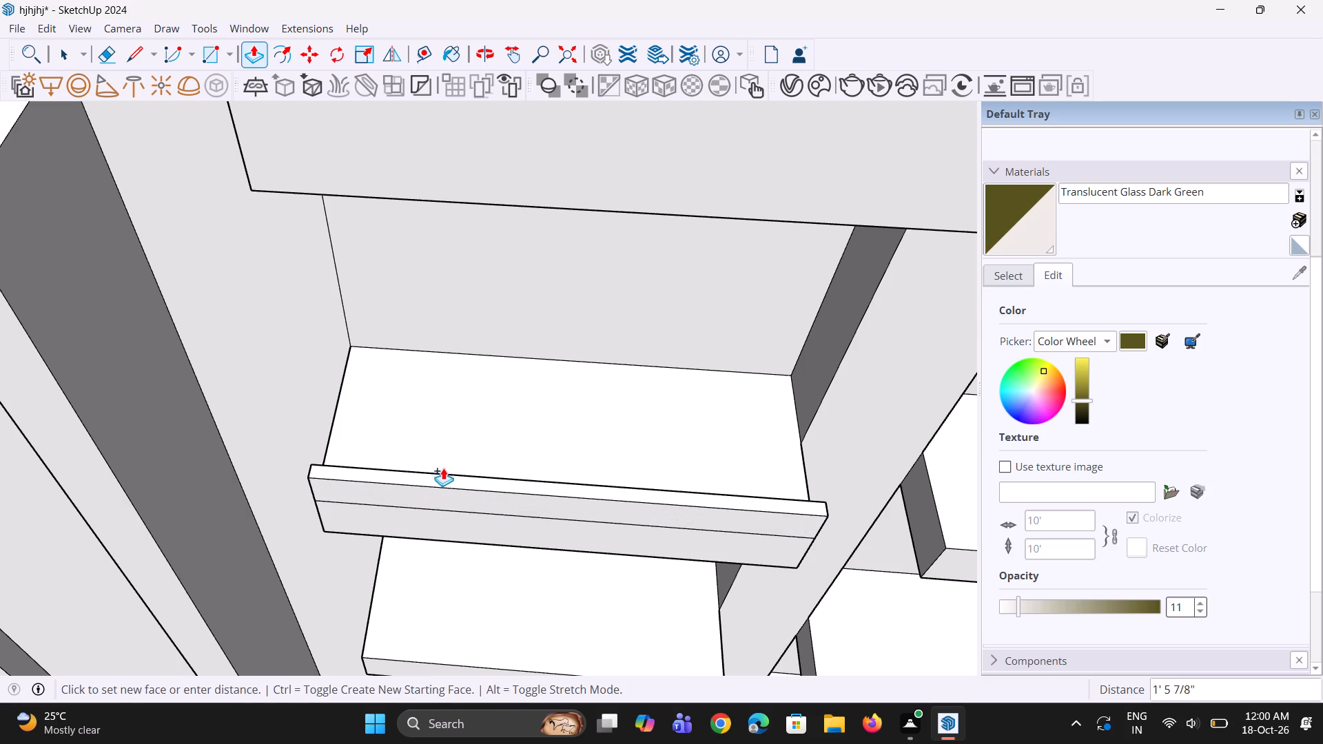
pyautogui.click(459, 444)
# Extrude the railing panel's top face upward 4 1/8" from a new starting face to form a separate handrail band.
pyautogui.moveTo(414, 501); pyautogui.dragTo(694, 484, button='middle')
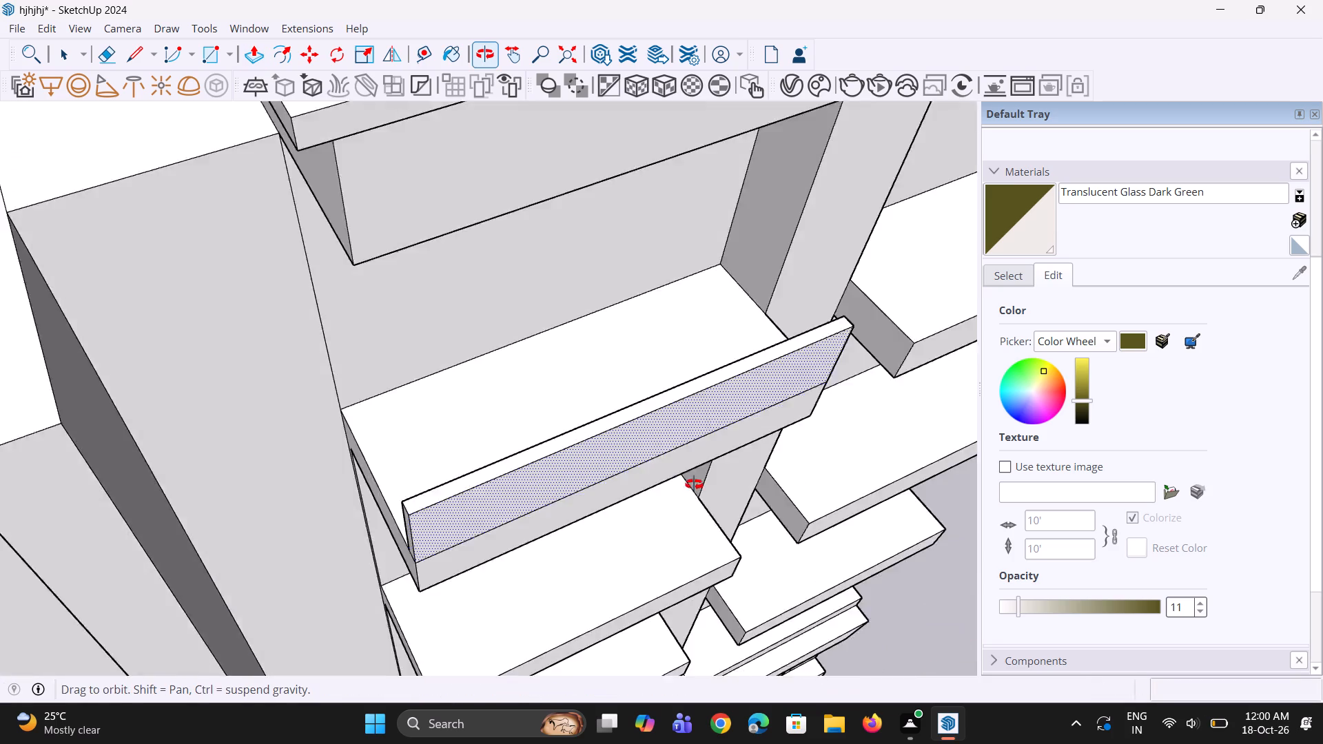
pyautogui.moveTo(694, 484); pyautogui.dragTo(699, 424, button='middle')
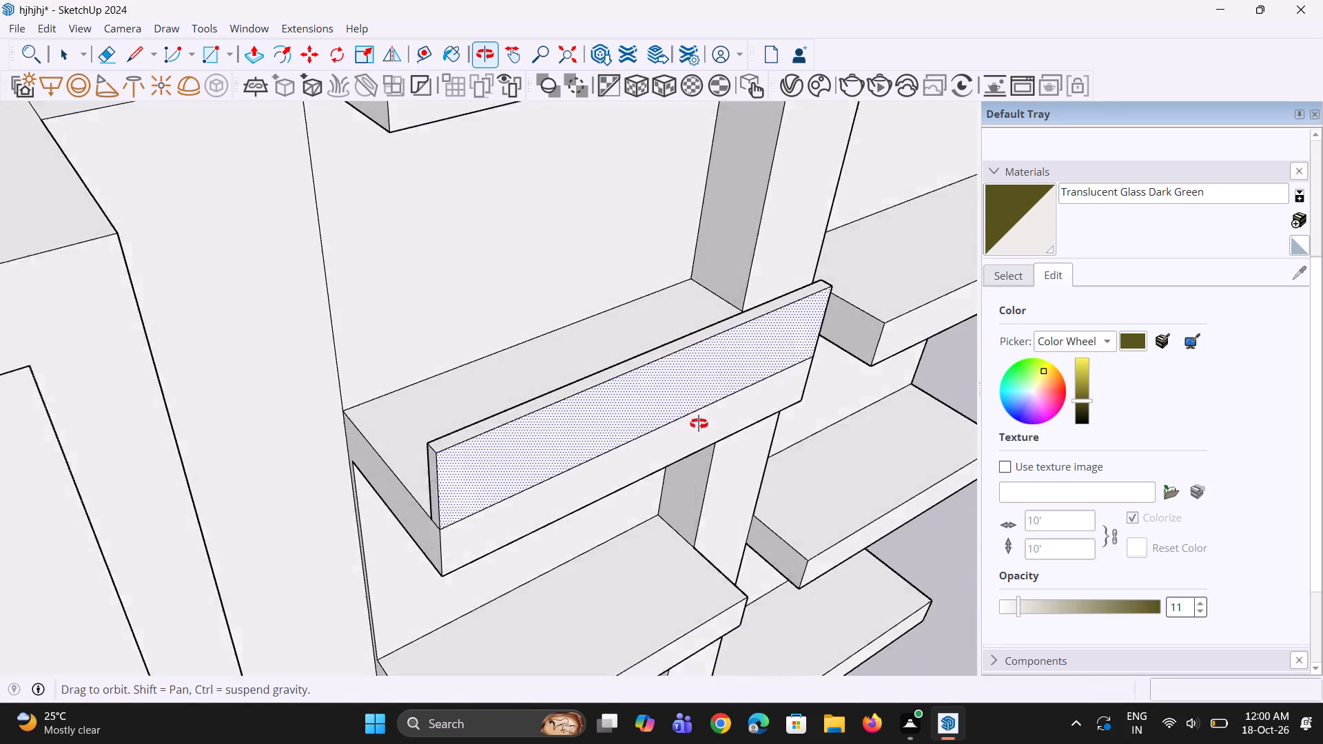
pyautogui.moveTo(699, 424); pyautogui.dragTo(713, 428, button='middle')
pyautogui.scroll(1, 615, 379)
pyautogui.click(615, 379)
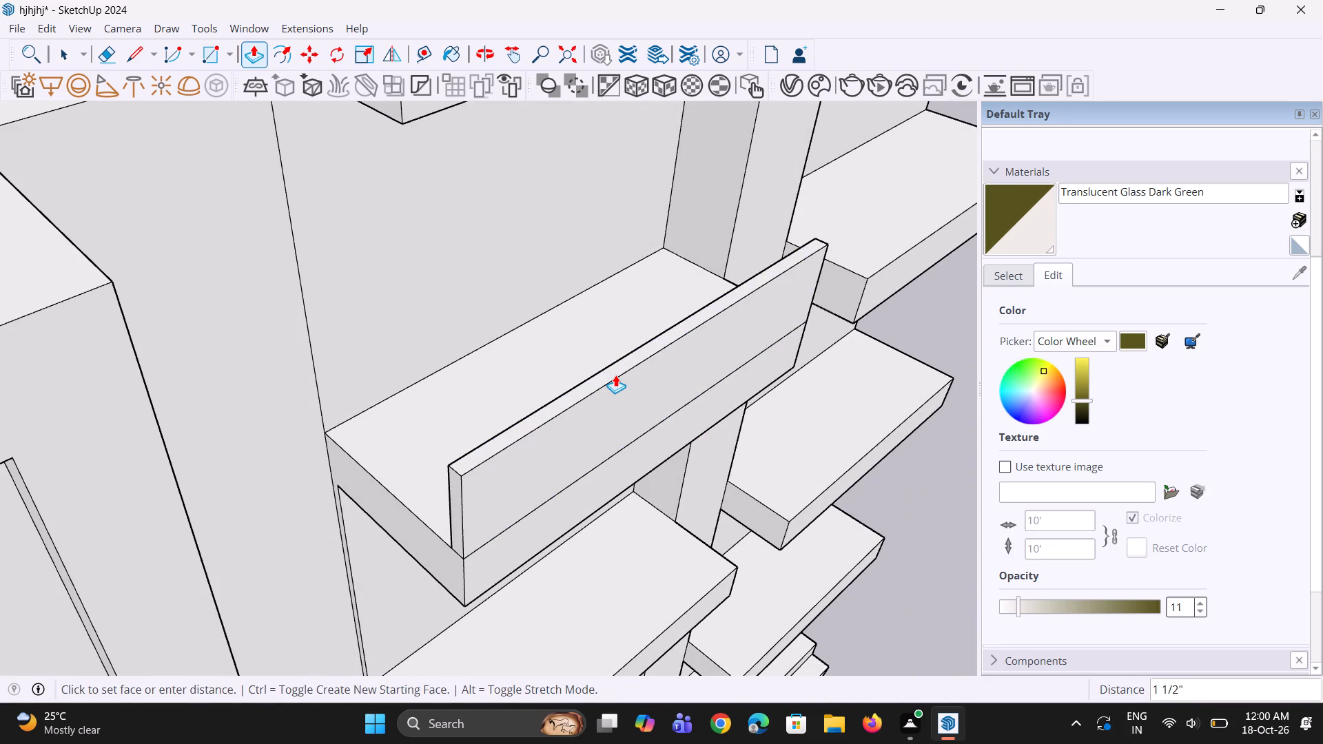
pyautogui.press('Escape')
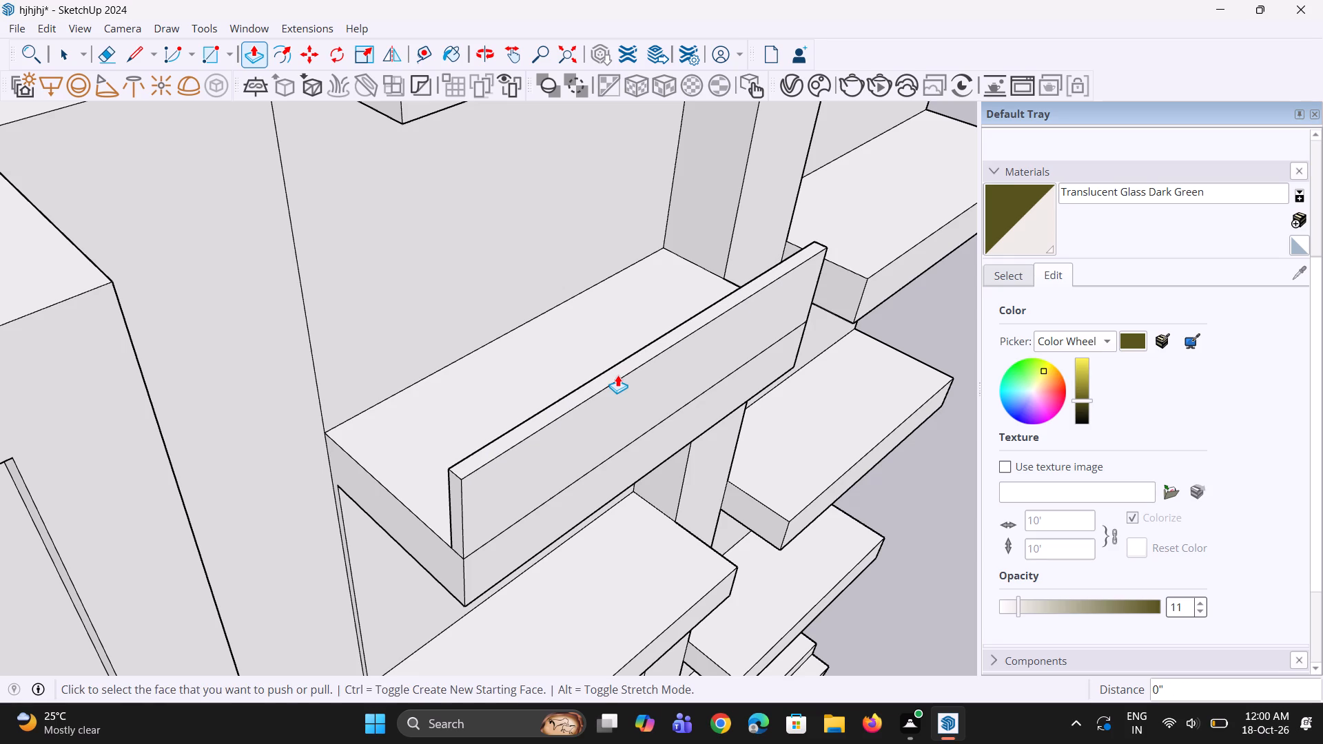
pyautogui.click(595, 384)
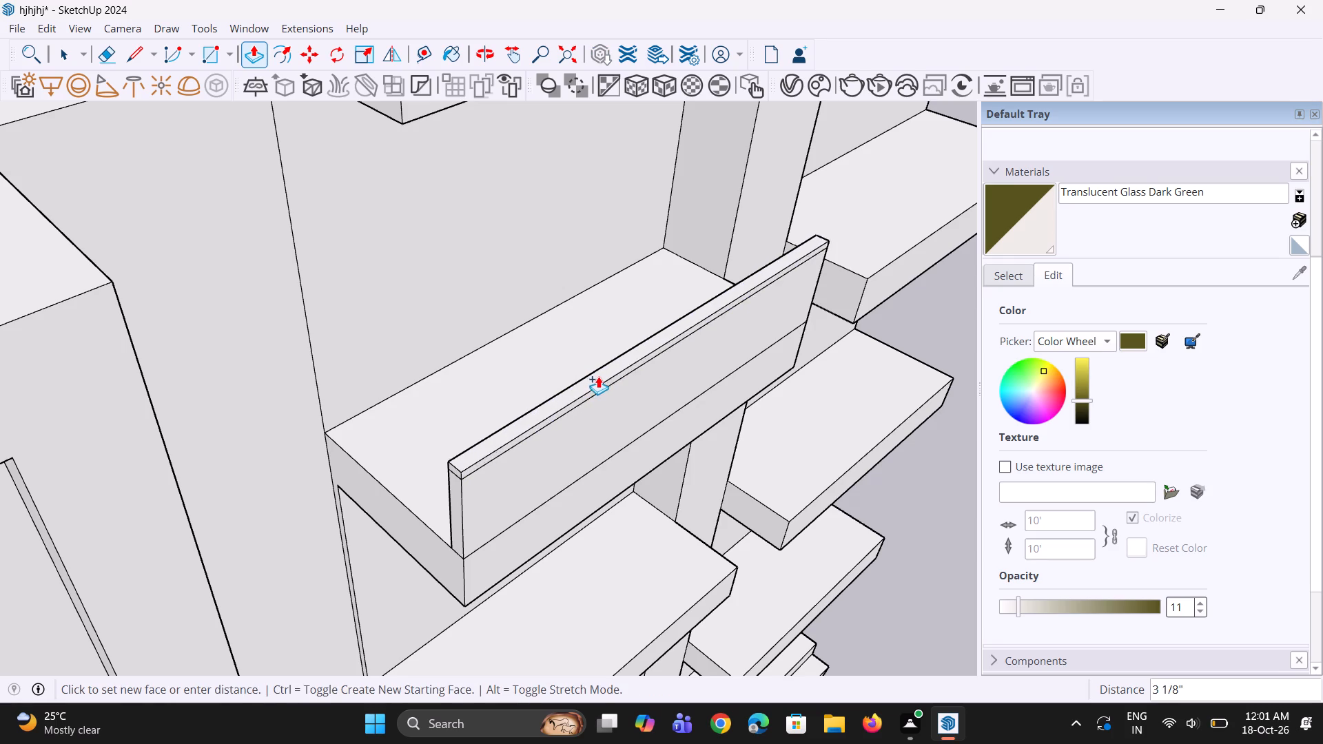
pyautogui.click(599, 375)
# Paint the inner and outer faces of the front railing panel, below the handrail band, with Translucent Glass Dark Green.
pyautogui.moveTo(489, 444); pyautogui.dragTo(411, 473, button='middle')
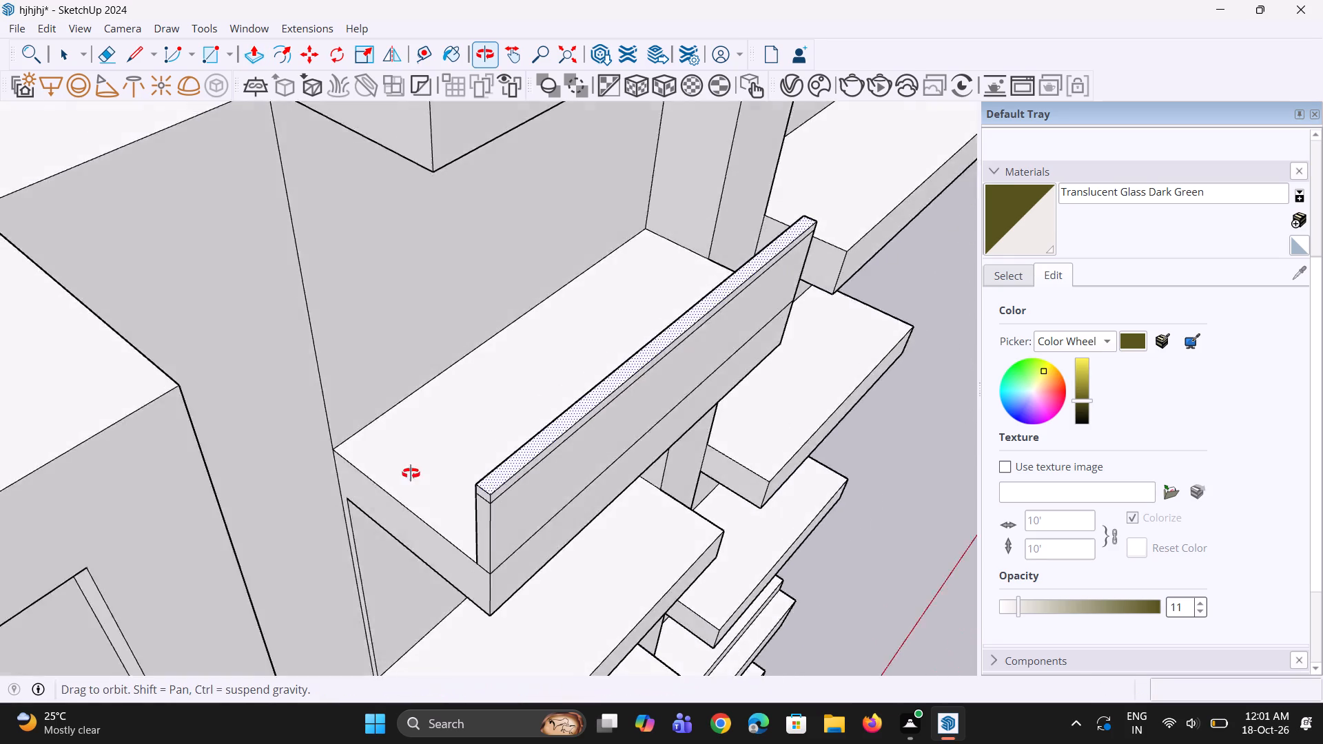
pyautogui.moveTo(411, 473); pyautogui.dragTo(73, 451, button='middle')
pyautogui.moveTo(649, 504); pyautogui.dragTo(1107, 431, button='middle')
pyautogui.moveTo(342, 544); pyautogui.dragTo(592, 674, button='middle')
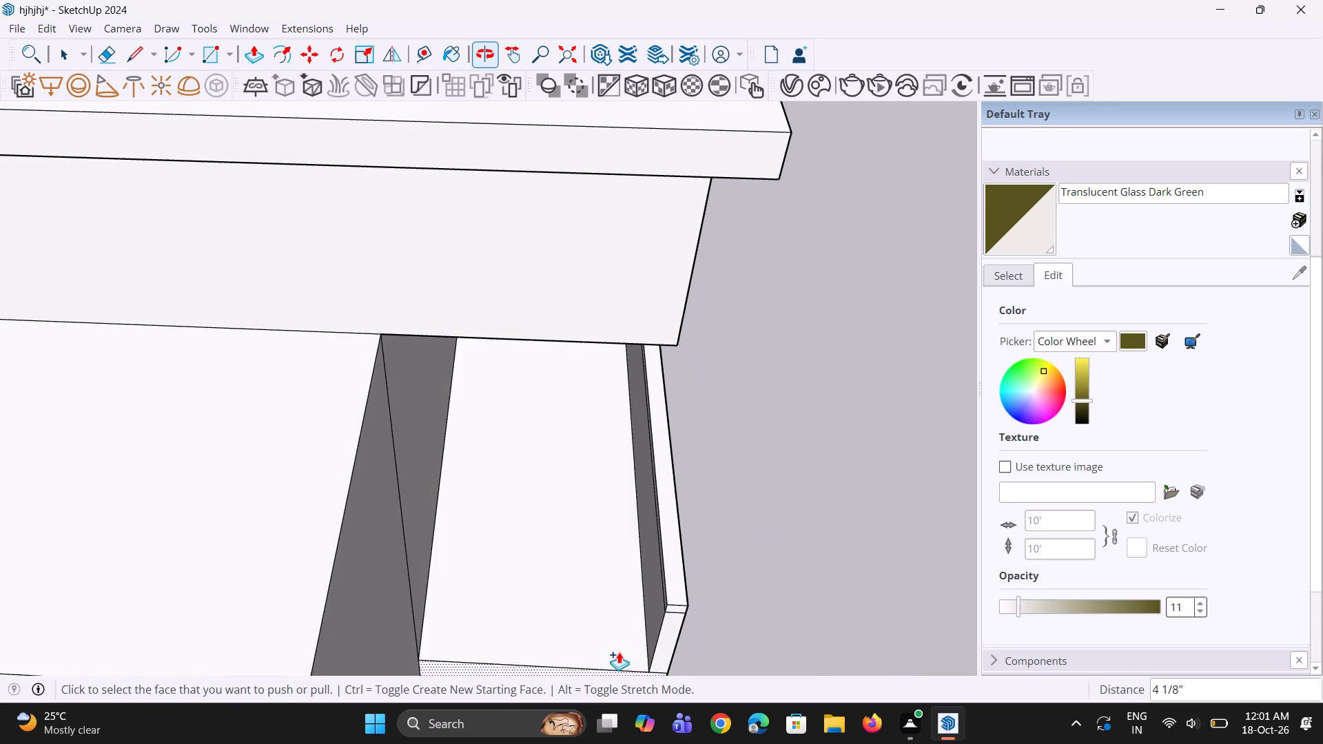
pyautogui.scroll(4, 664, 626)
pyautogui.moveTo(624, 614); pyautogui.dragTo(678, 610, button='middle')
pyautogui.press('space')
pyautogui.press('space')
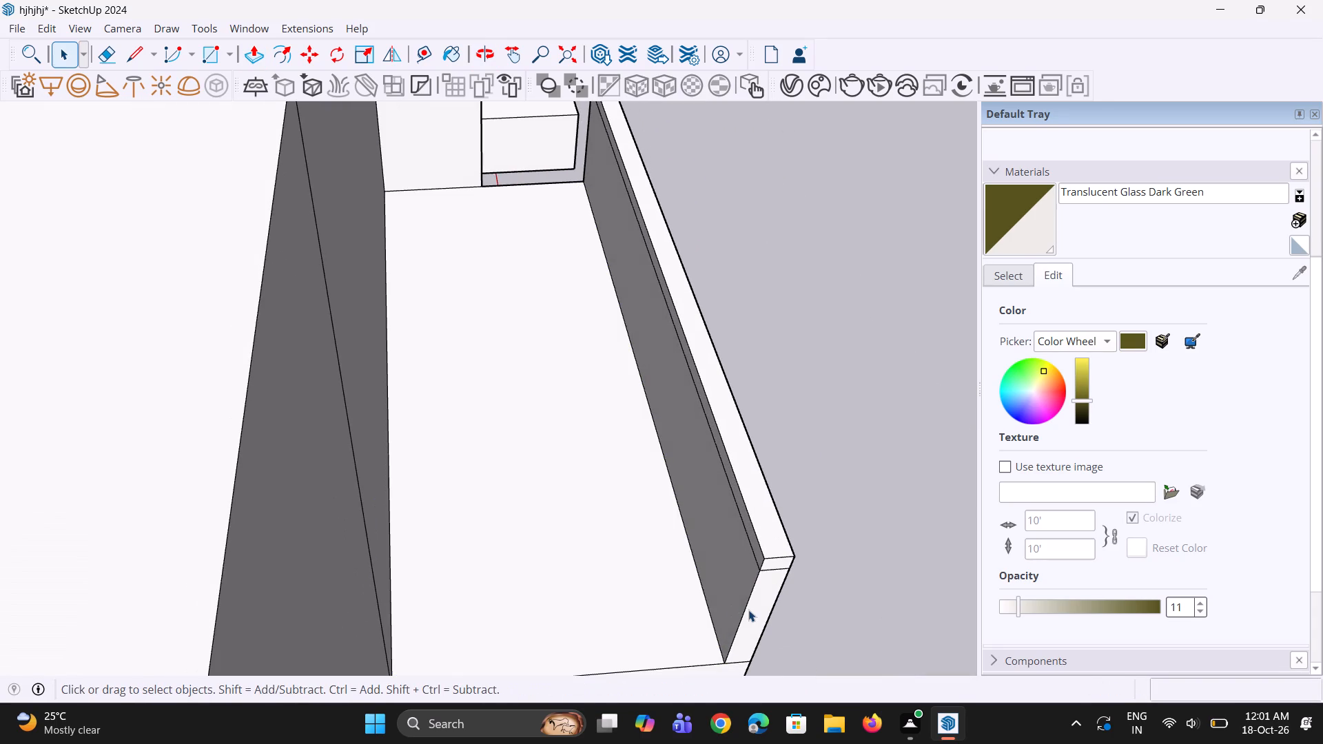
pyautogui.click(745, 607)
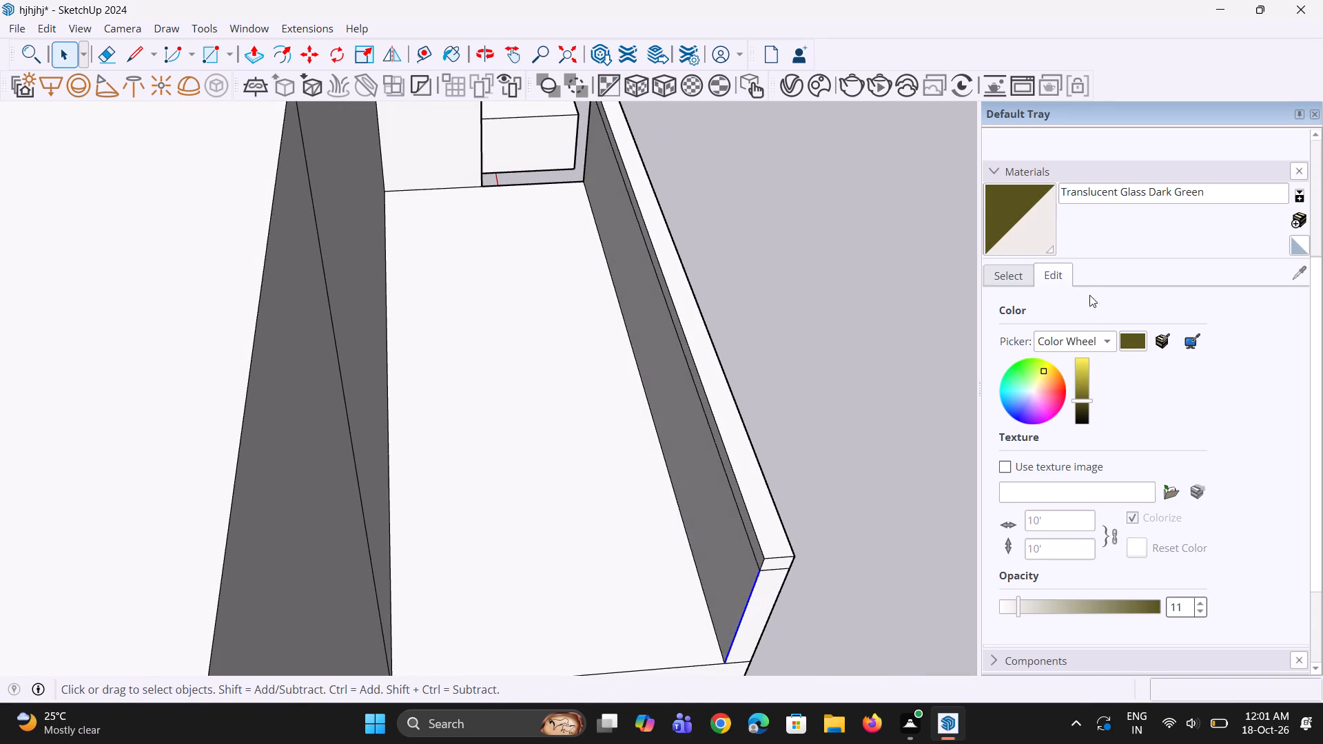
pyautogui.click(1037, 231)
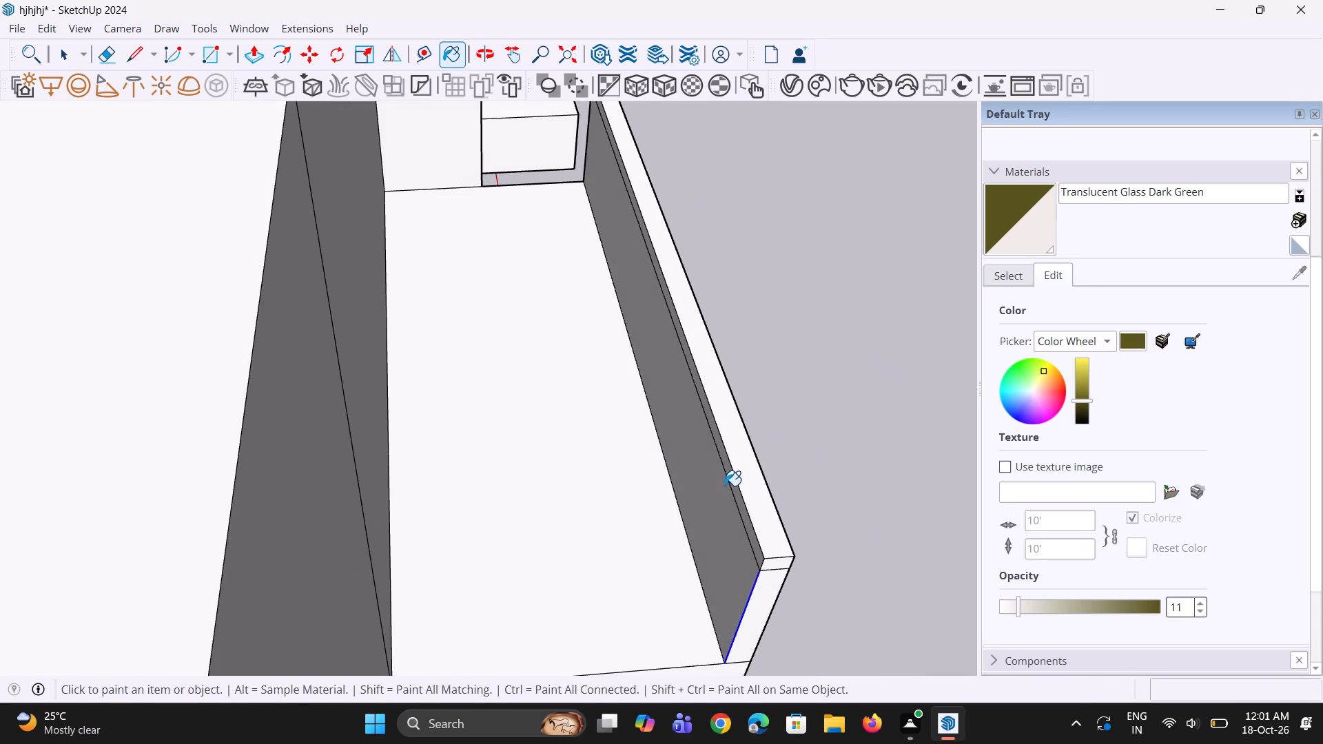
pyautogui.click(721, 490)
pyautogui.moveTo(748, 516); pyautogui.dragTo(666, 512, button='middle')
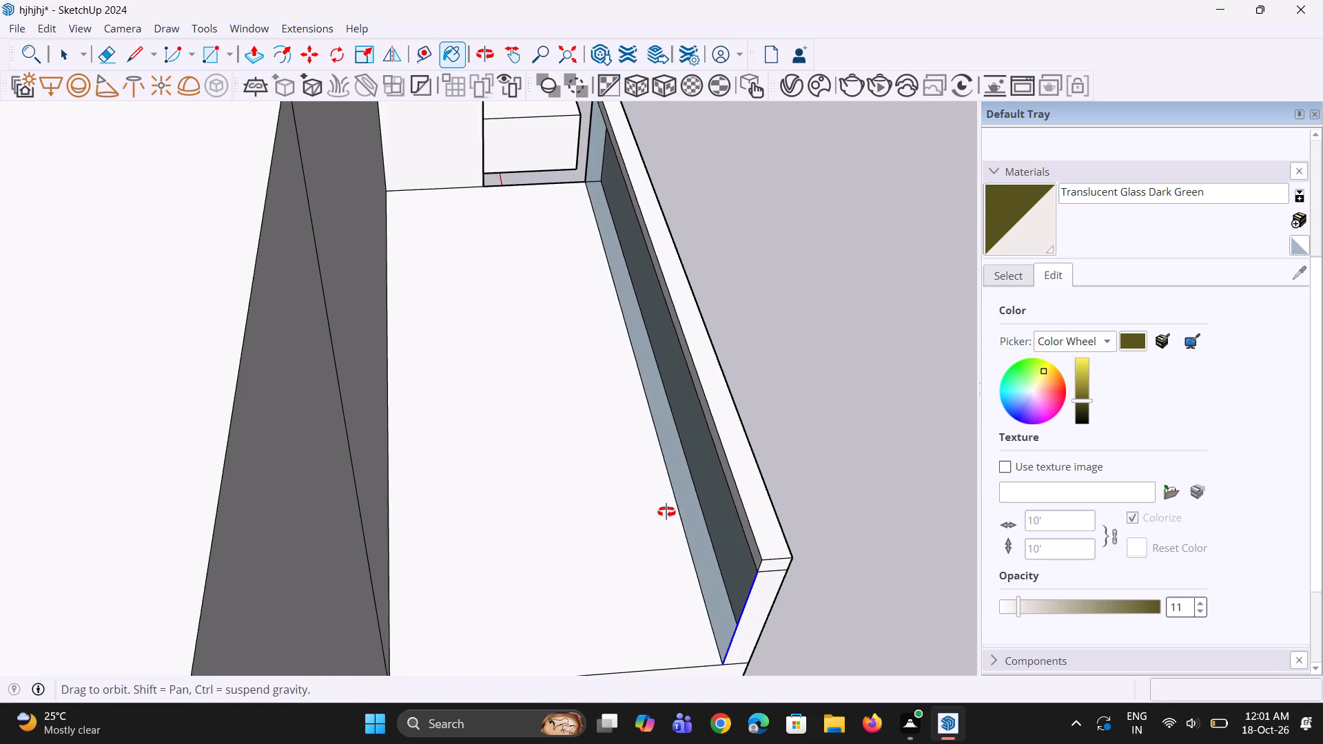
pyautogui.moveTo(666, 512); pyautogui.dragTo(502, 466, button='middle')
pyautogui.click(537, 499)
# Copy the vertical edge at the front panel's left end along its inner face by about 3 1/2".
pyautogui.moveTo(414, 550); pyautogui.dragTo(717, 558, button='middle')
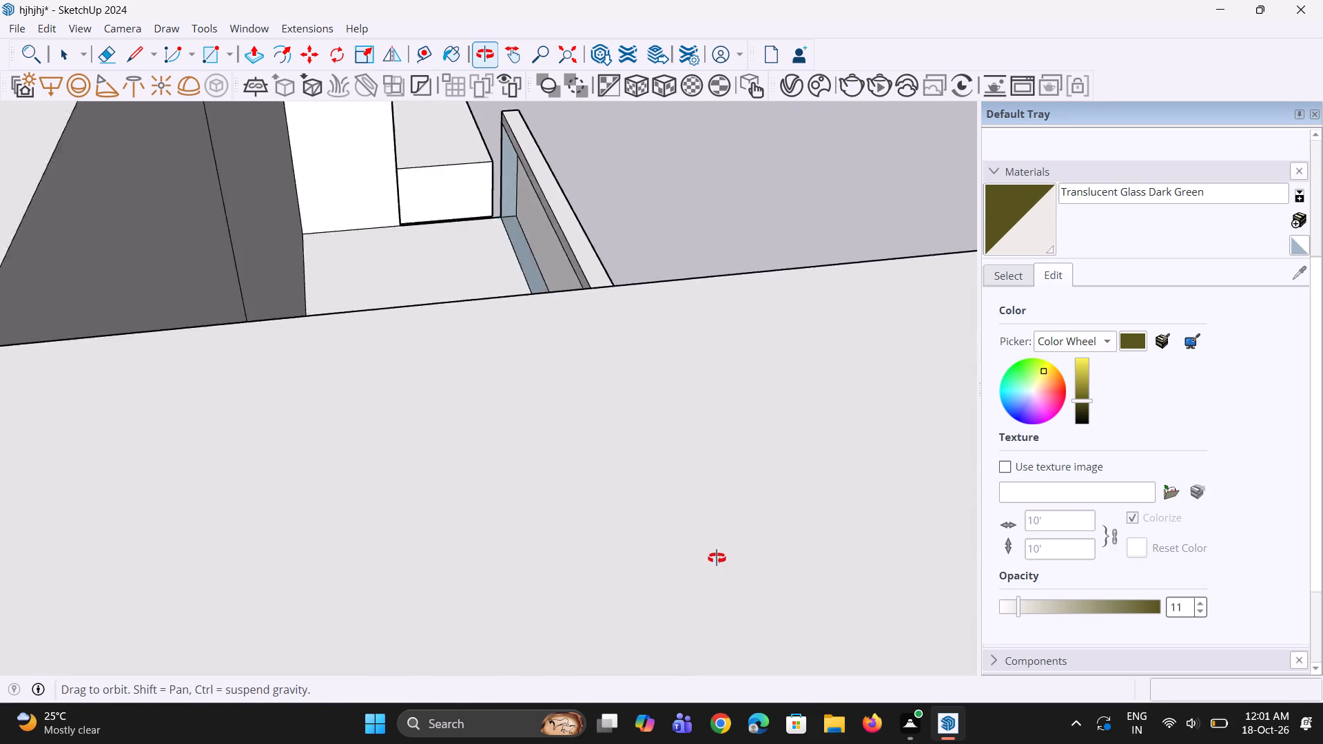
pyautogui.moveTo(717, 558); pyautogui.dragTo(744, 599, button='middle')
pyautogui.scroll(1, 728, 557)
pyautogui.press('space')
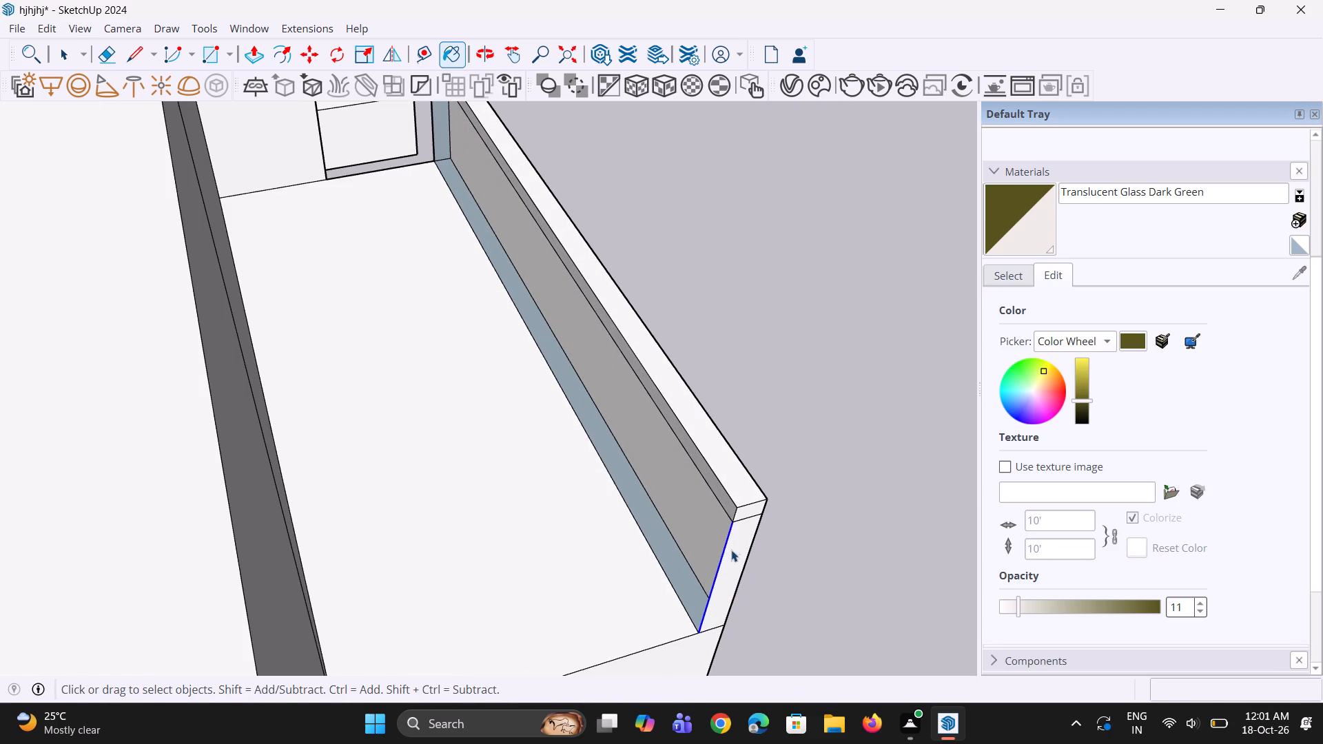
pyautogui.scroll(1, 730, 525)
pyautogui.keyDown('ctrl'); pyautogui.click(735, 518); pyautogui.keyUp('ctrl')
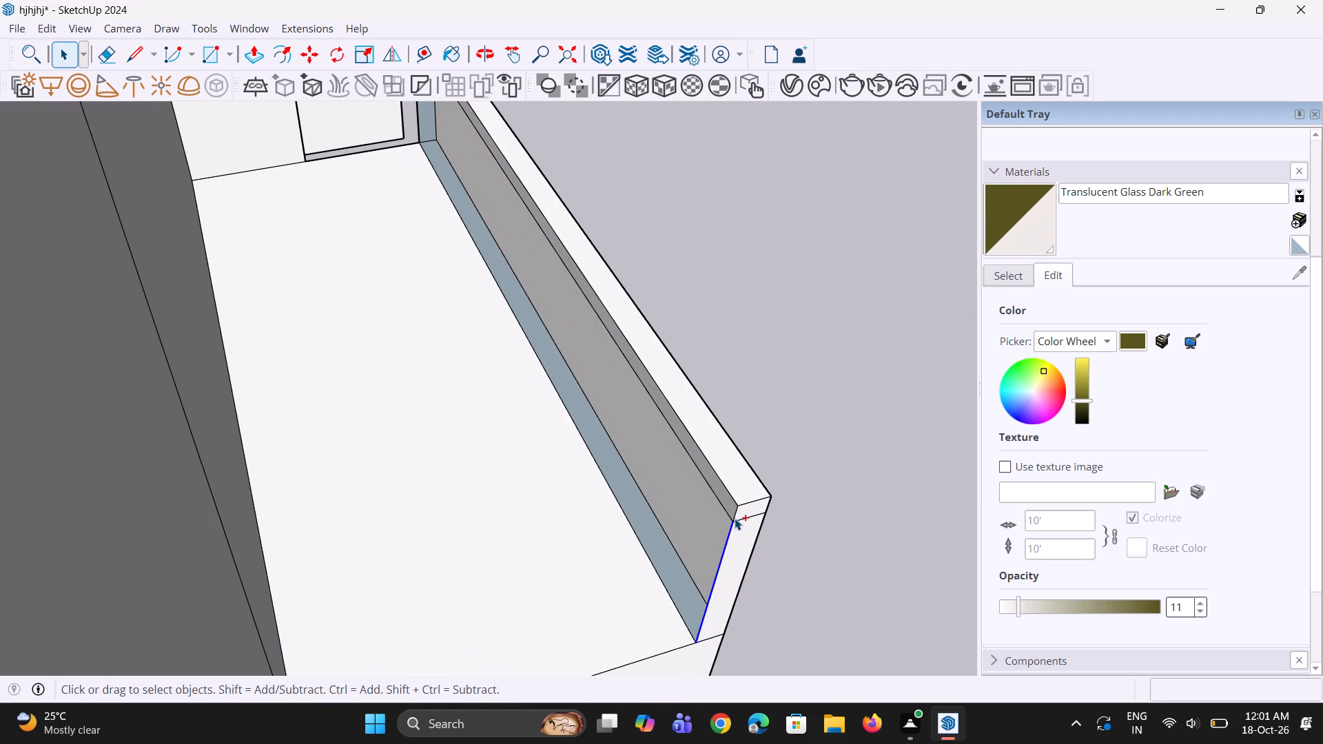
pyautogui.press('m')
pyautogui.keyDown('ctrl'); pyautogui.scroll(2, 735, 518); pyautogui.keyUp('ctrl')
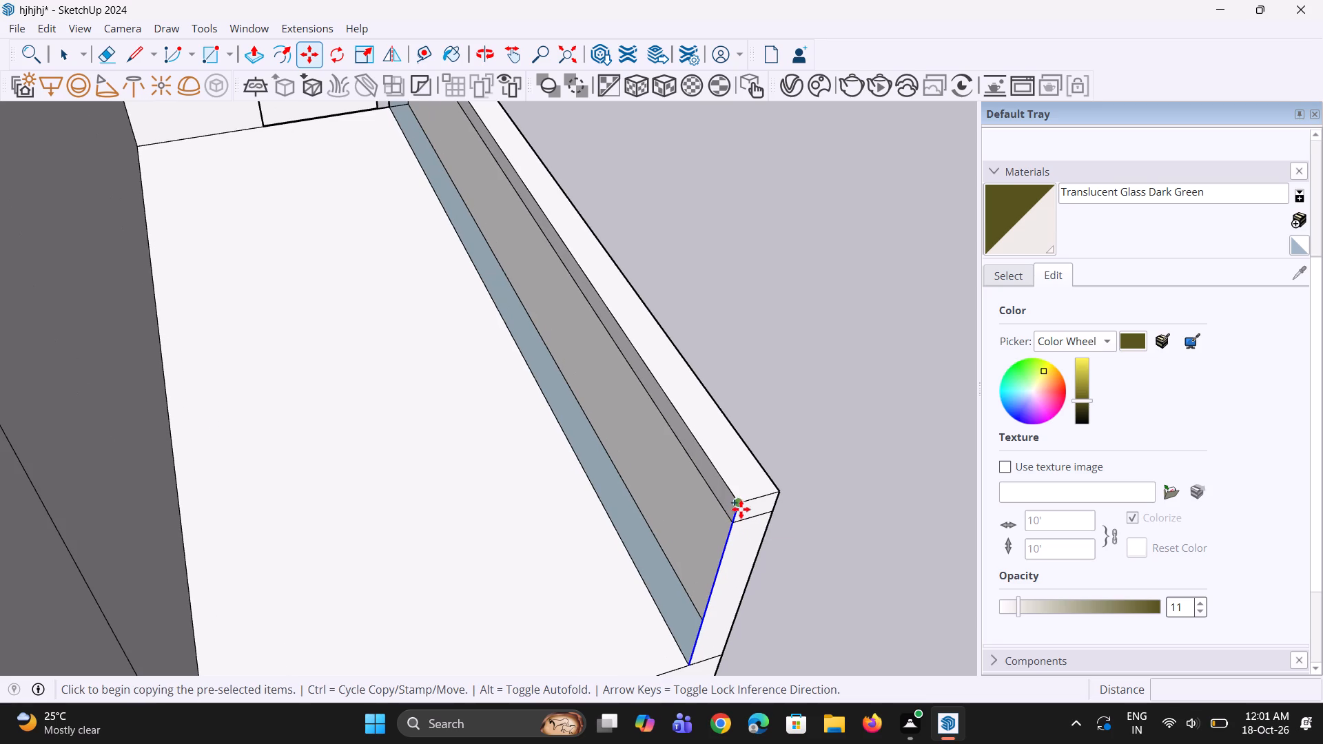
pyautogui.click(741, 507)
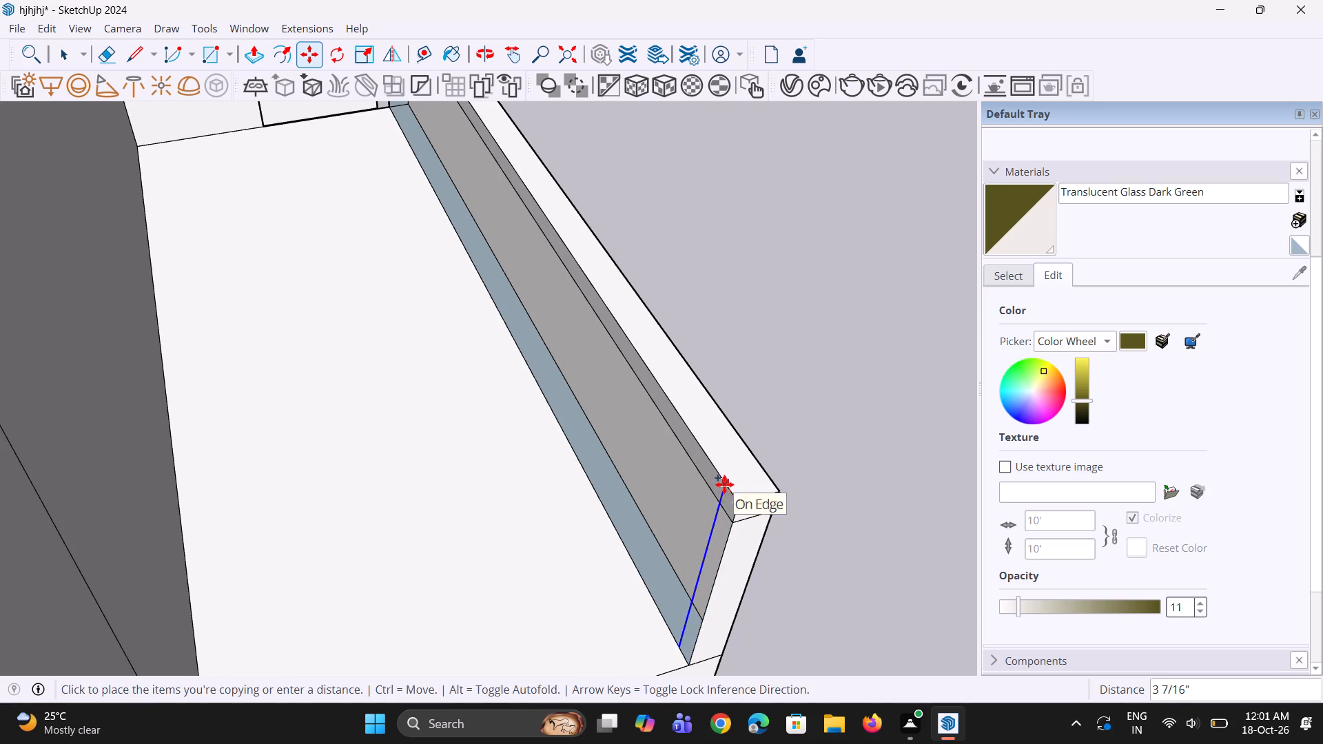
pyautogui.click(720, 482)
# Push/Pull the narrow end strip and matching handrail strip back to the building wall, forming the balcony's left side railing.
pyautogui.press('p')
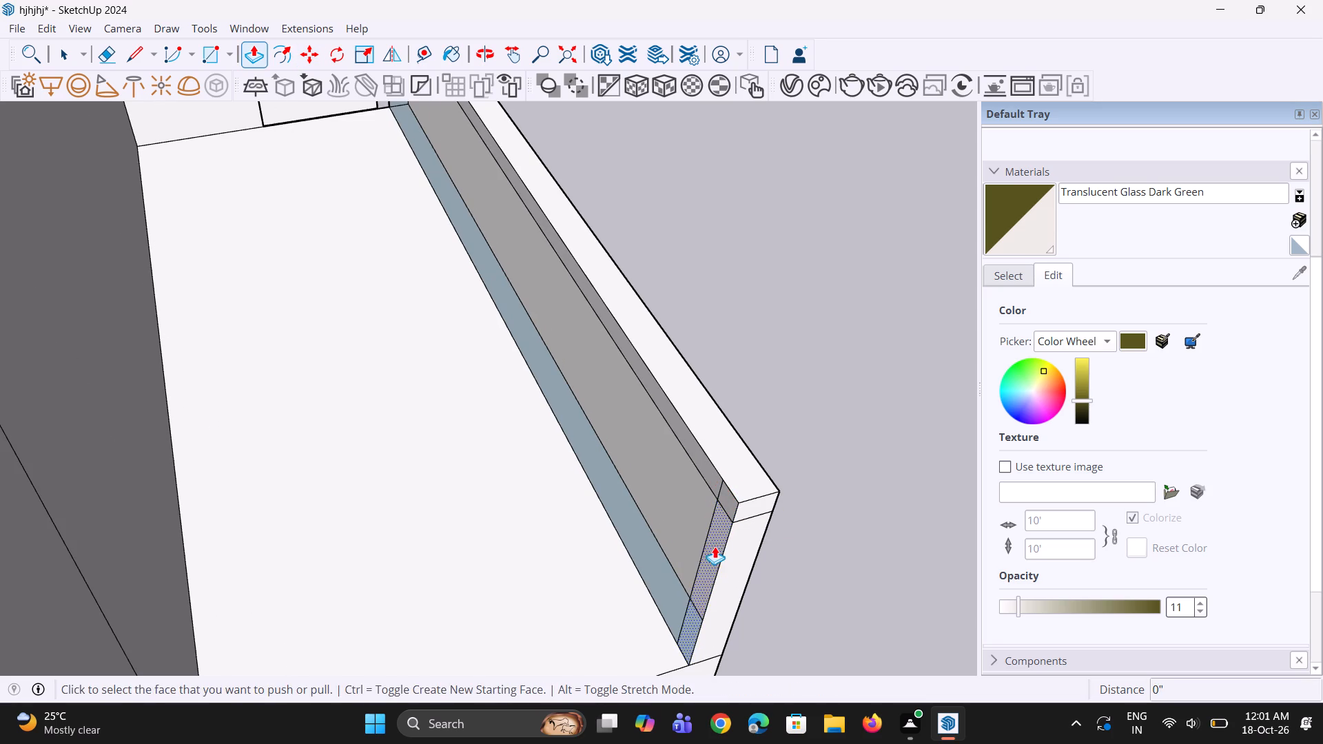
pyautogui.click(715, 546)
pyautogui.scroll(-5, 684, 562)
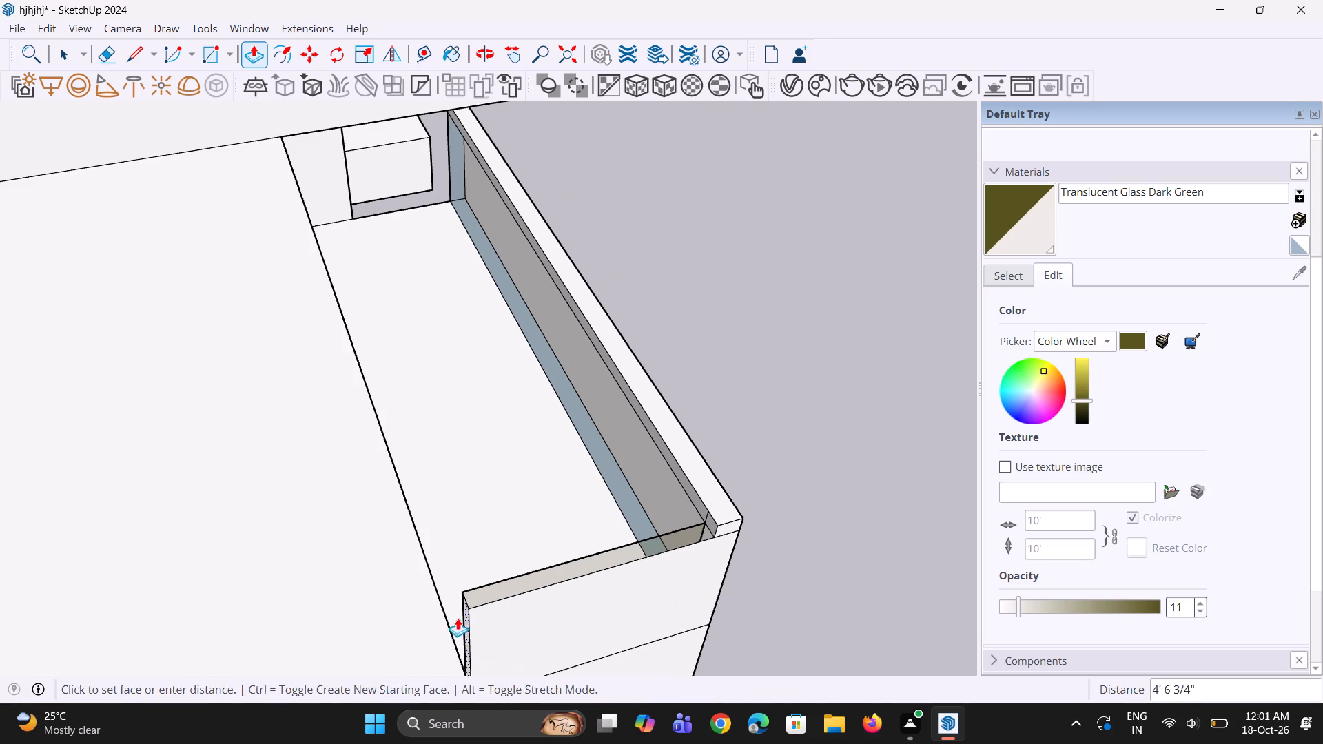
pyautogui.moveTo(507, 619); pyautogui.dragTo(418, 633, button='middle')
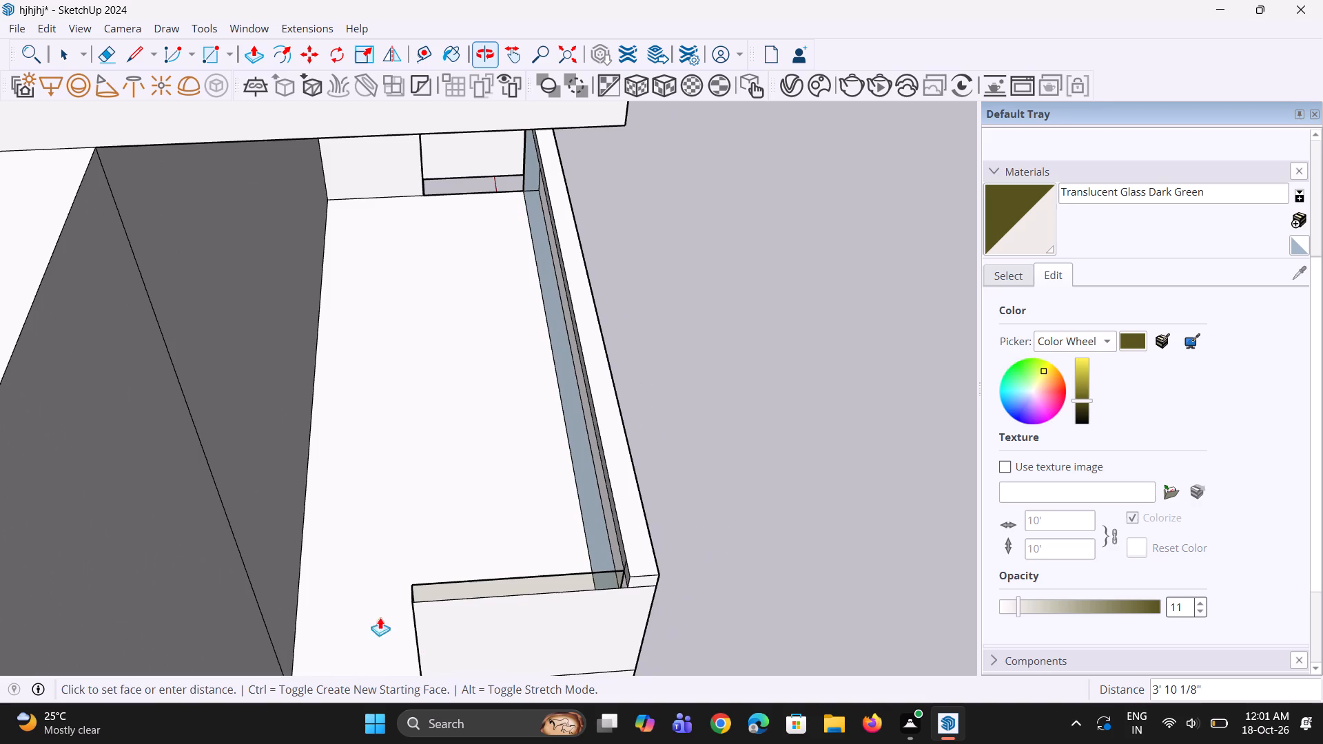
pyautogui.click(249, 579)
pyautogui.scroll(5, 606, 619)
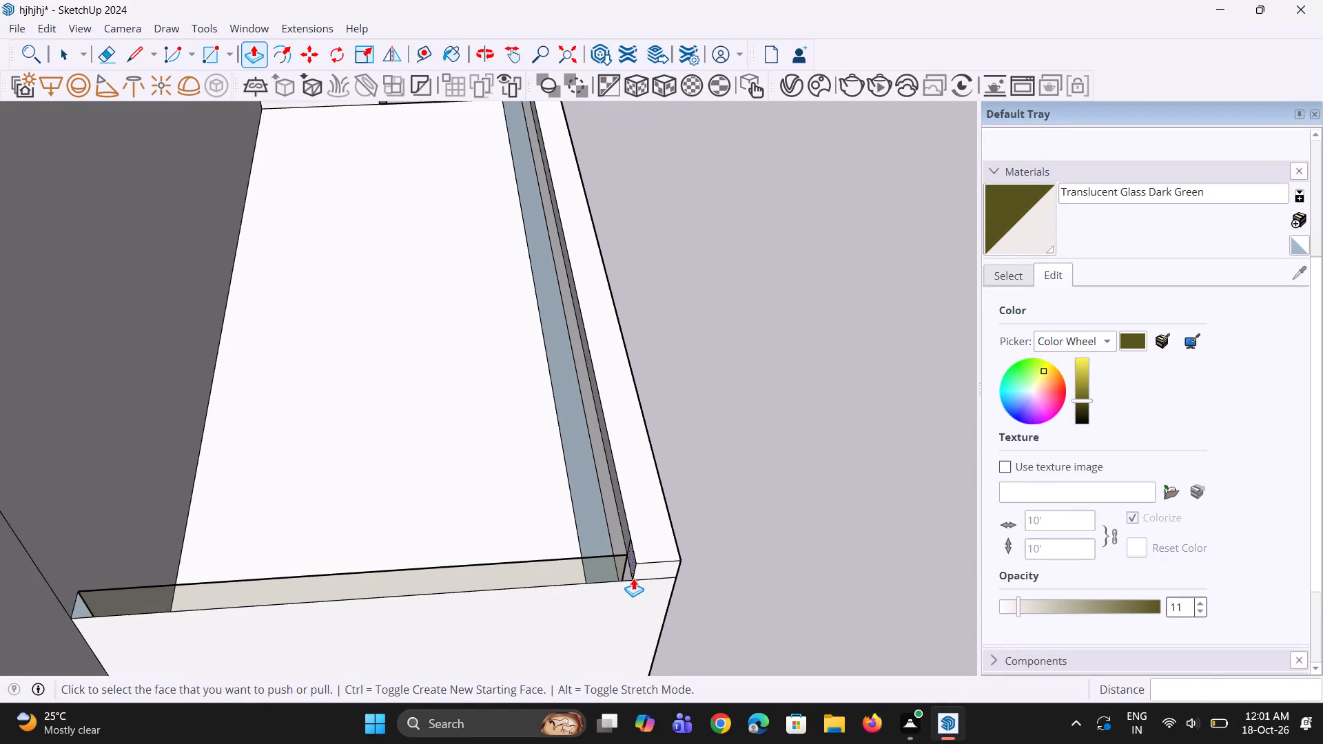
pyautogui.doubleClick(631, 559)
pyautogui.moveTo(625, 564); pyautogui.dragTo(625, 559, button='middle')
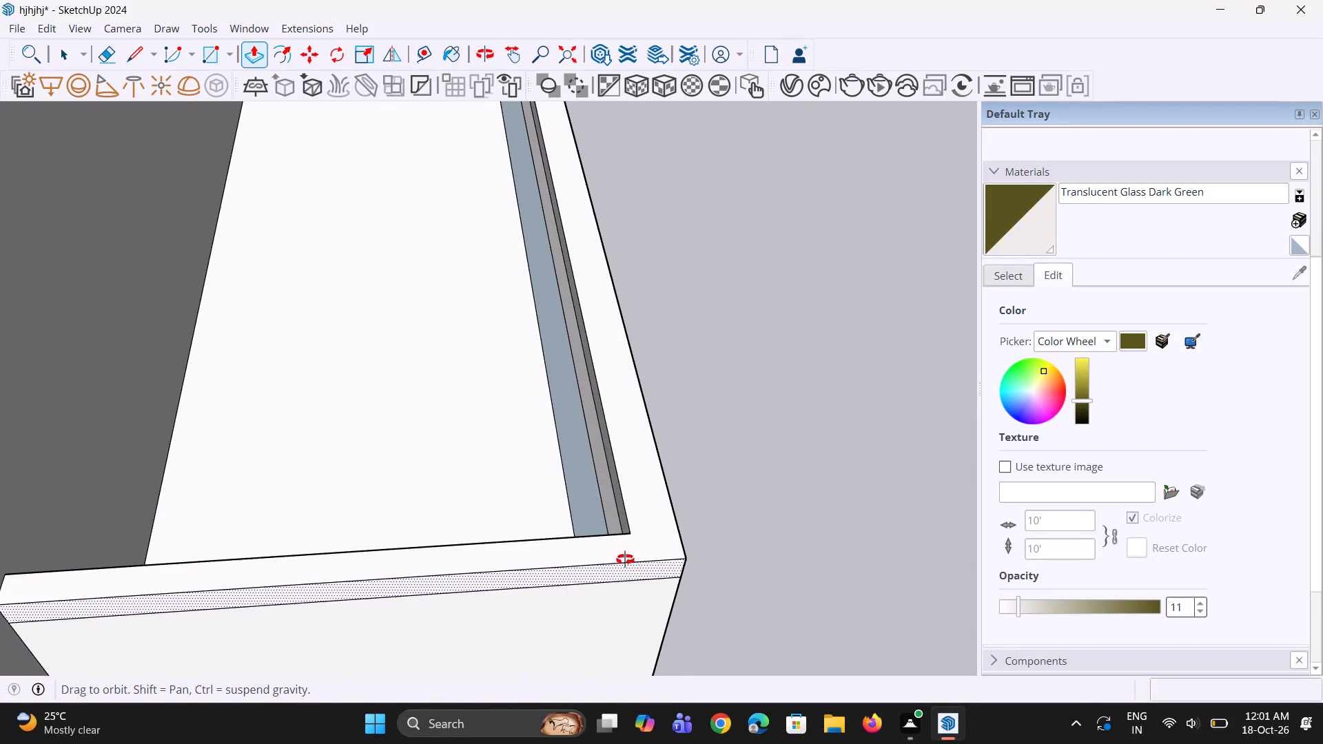
pyautogui.moveTo(625, 559); pyautogui.dragTo(625, 539, button='middle')
# Paint the outer face of the left side railing panel with Translucent Glass Dark Green.
pyautogui.click(1064, 218)
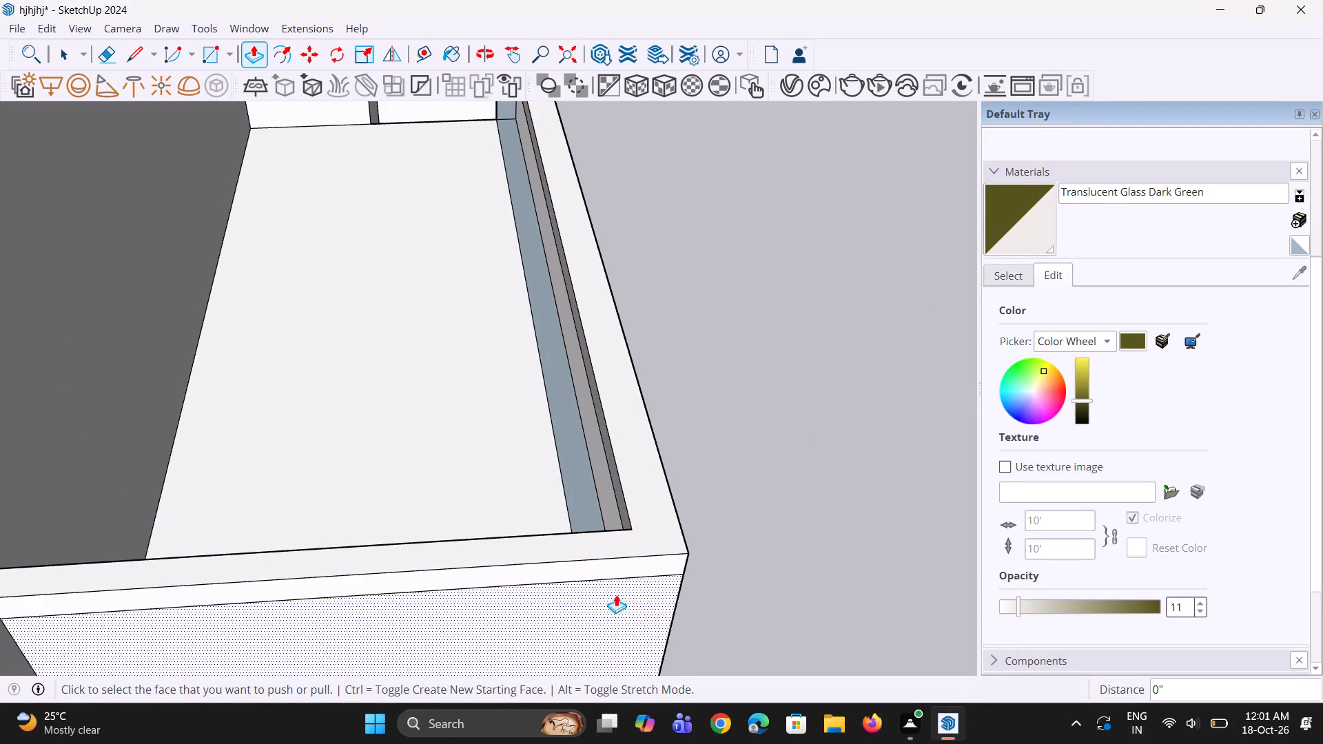
pyautogui.click(1013, 224)
pyautogui.click(596, 605)
pyautogui.scroll(-5, 606, 594)
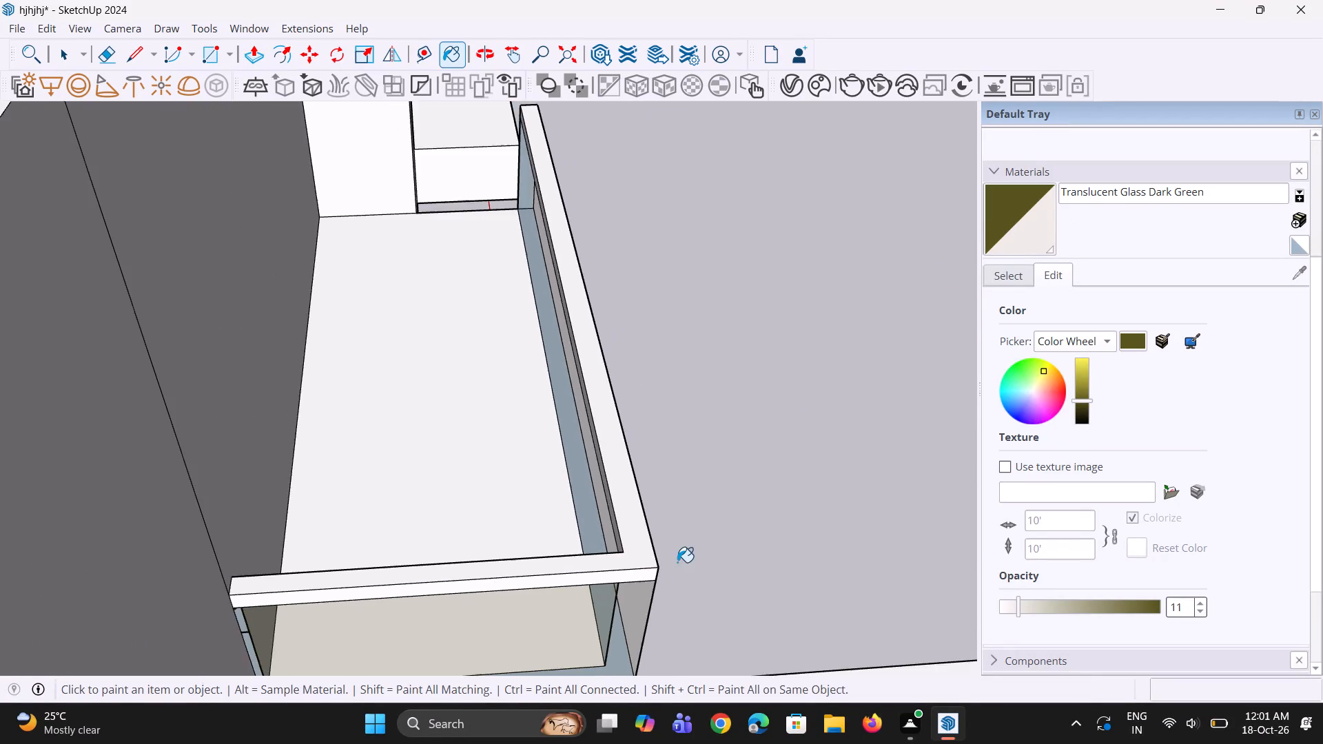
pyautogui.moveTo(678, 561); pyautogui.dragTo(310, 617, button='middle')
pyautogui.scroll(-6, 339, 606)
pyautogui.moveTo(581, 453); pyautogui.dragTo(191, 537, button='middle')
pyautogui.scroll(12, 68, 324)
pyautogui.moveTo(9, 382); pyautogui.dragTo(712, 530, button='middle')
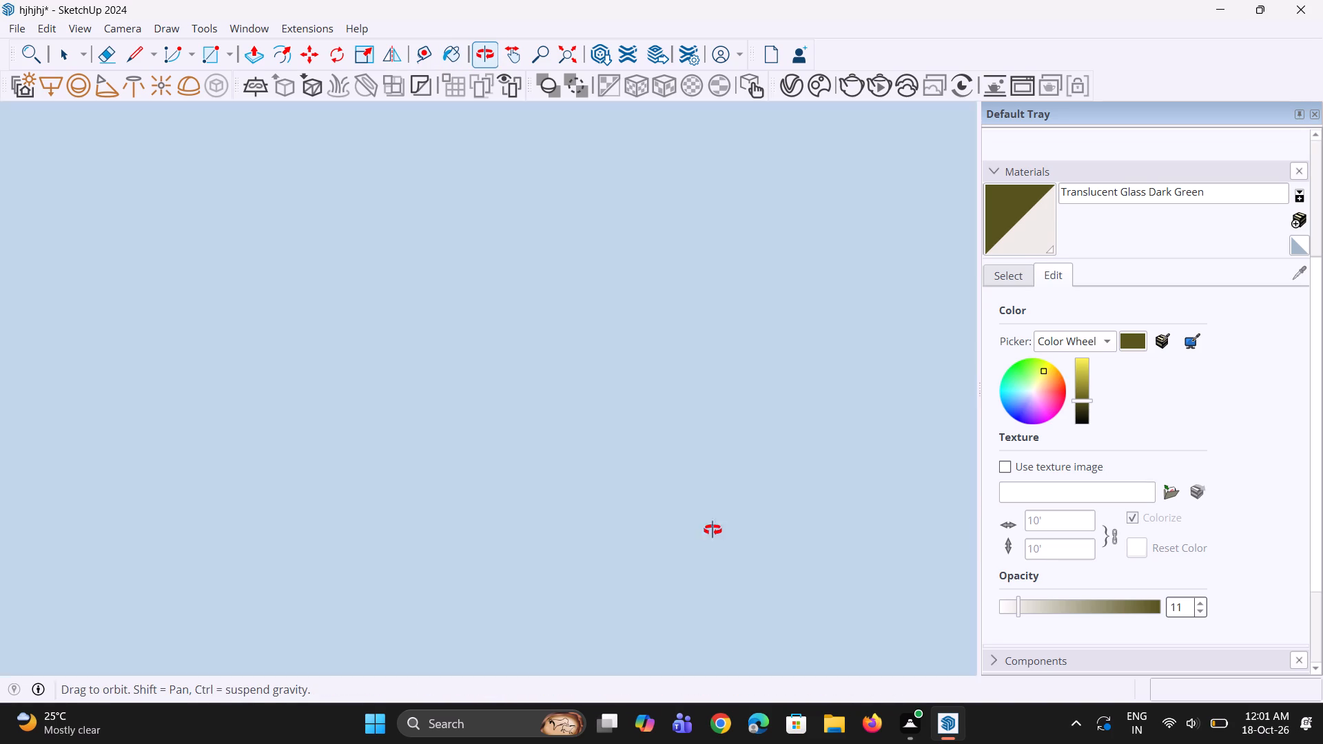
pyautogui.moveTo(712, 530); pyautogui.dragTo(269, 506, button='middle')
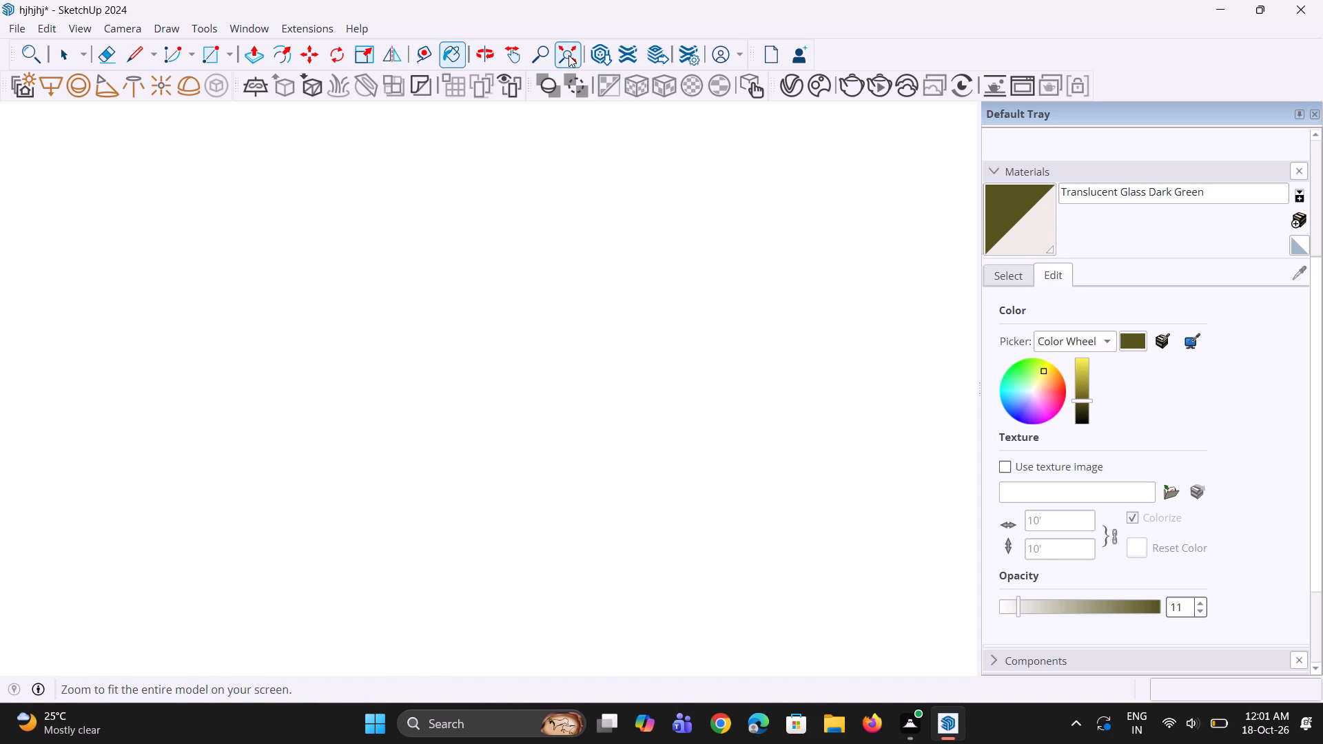
# Copy the panel's and handrail's vertical edges at the front railing's right end along its inner face by about 2 3/8".
pyautogui.click(568, 55)
pyautogui.scroll(-3, 586, 320)
pyautogui.moveTo(558, 466); pyautogui.dragTo(564, 455, button='middle')
pyautogui.scroll(1, 558, 466)
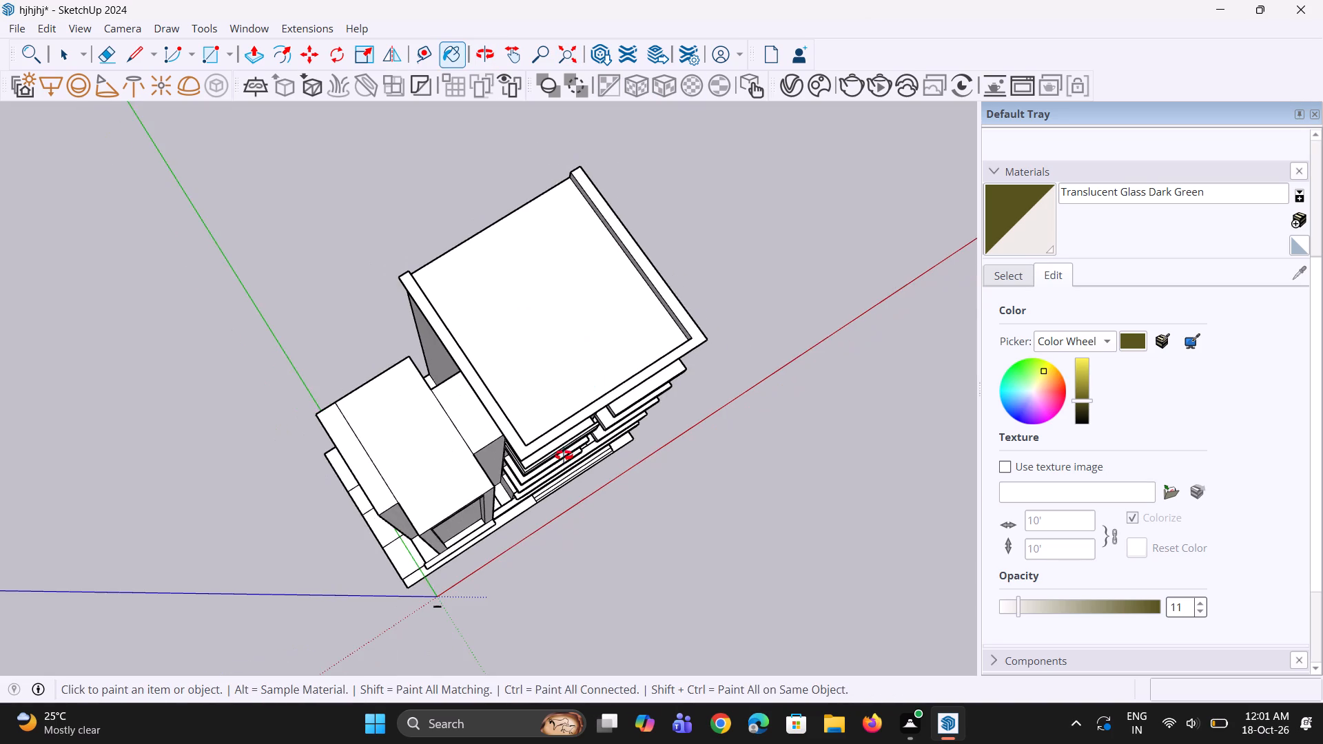
pyautogui.moveTo(564, 455); pyautogui.dragTo(356, 329, button='middle')
pyautogui.scroll(14, 530, 336)
pyautogui.moveTo(553, 360); pyautogui.dragTo(551, 360, button='middle')
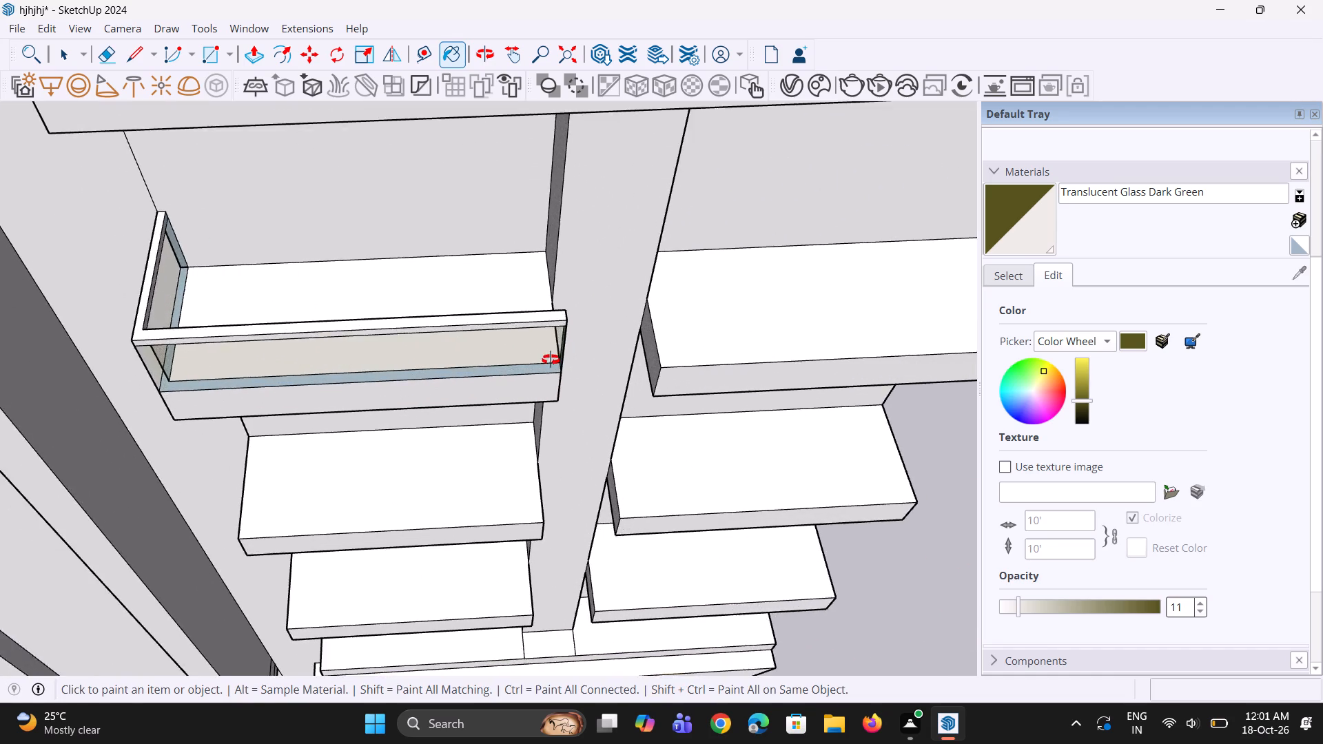
pyautogui.moveTo(551, 360); pyautogui.dragTo(134, 315, button='middle')
pyautogui.scroll(11, 452, 317)
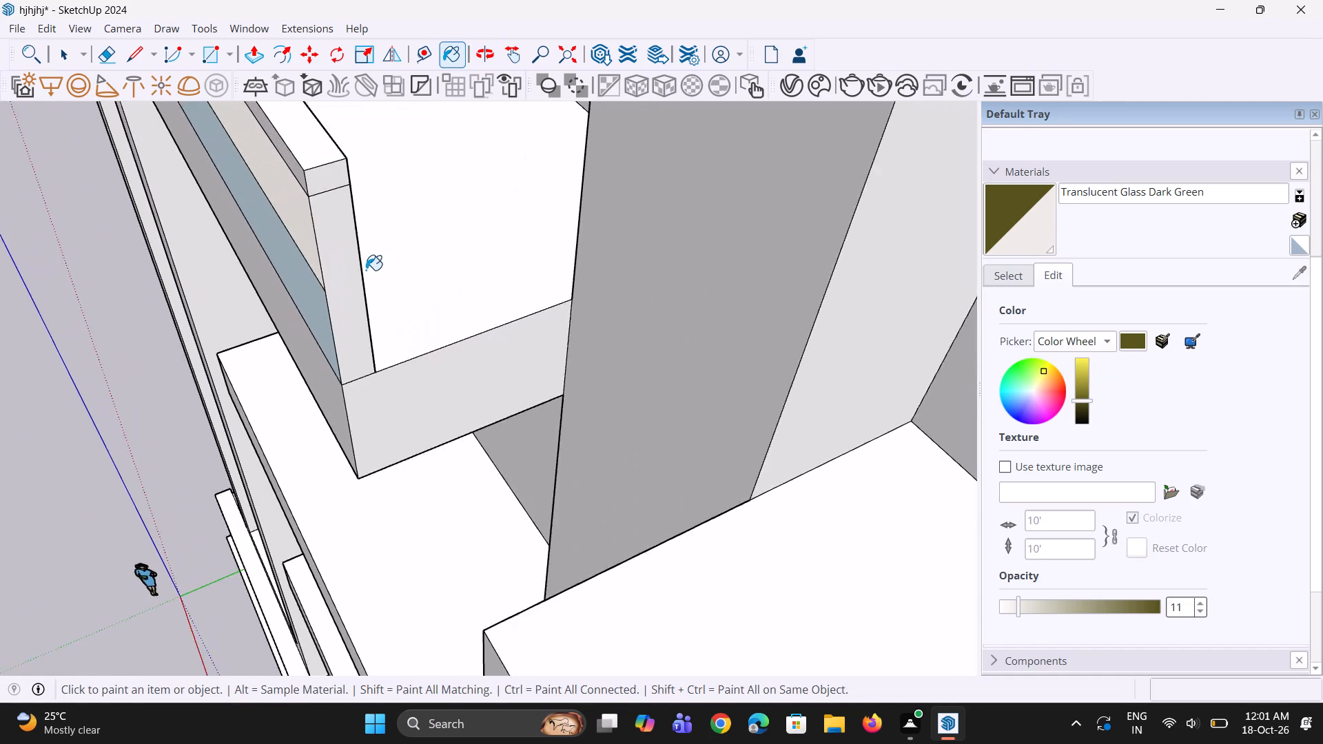
pyautogui.moveTo(360, 276); pyautogui.dragTo(178, 282, button='middle')
pyautogui.press('space')
pyautogui.scroll(-4, 387, 293)
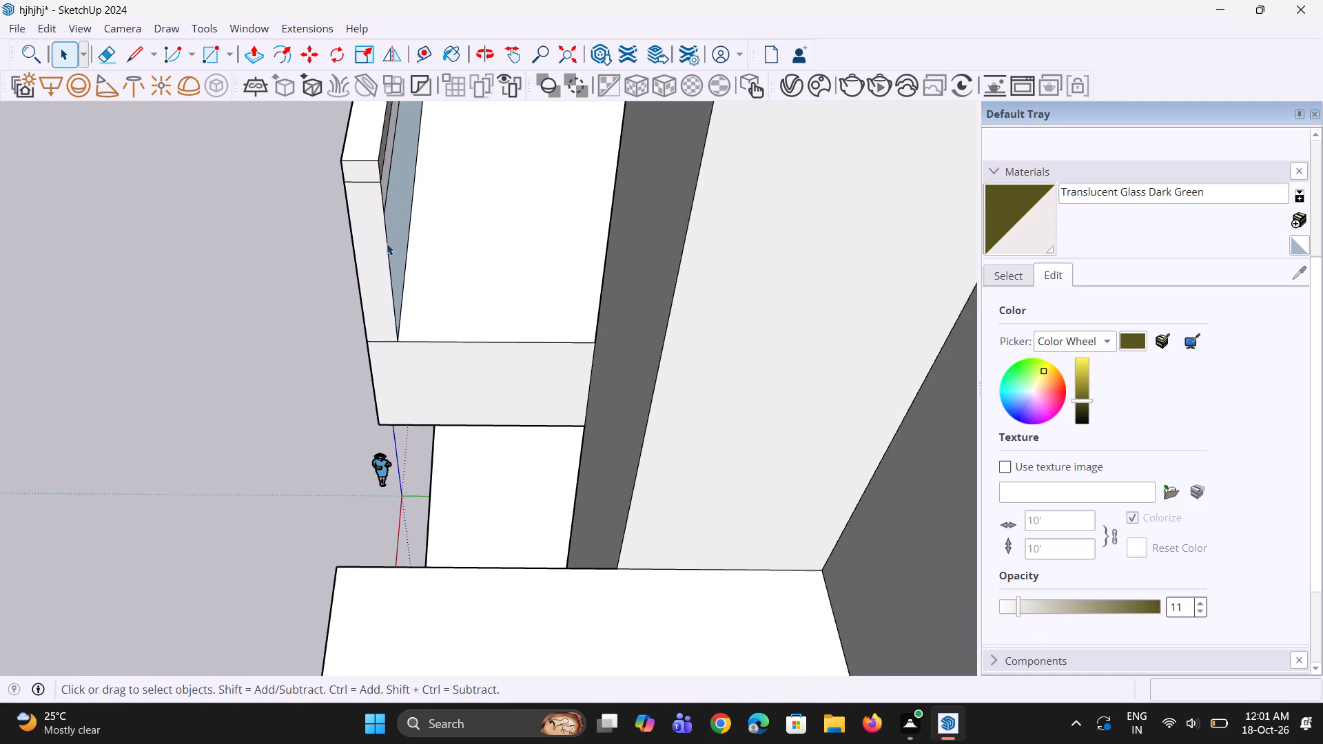
pyautogui.moveTo(394, 255); pyautogui.dragTo(402, 293, button='middle')
pyautogui.scroll(6, 377, 182)
pyautogui.click(374, 176)
pyautogui.scroll(2, 397, 219)
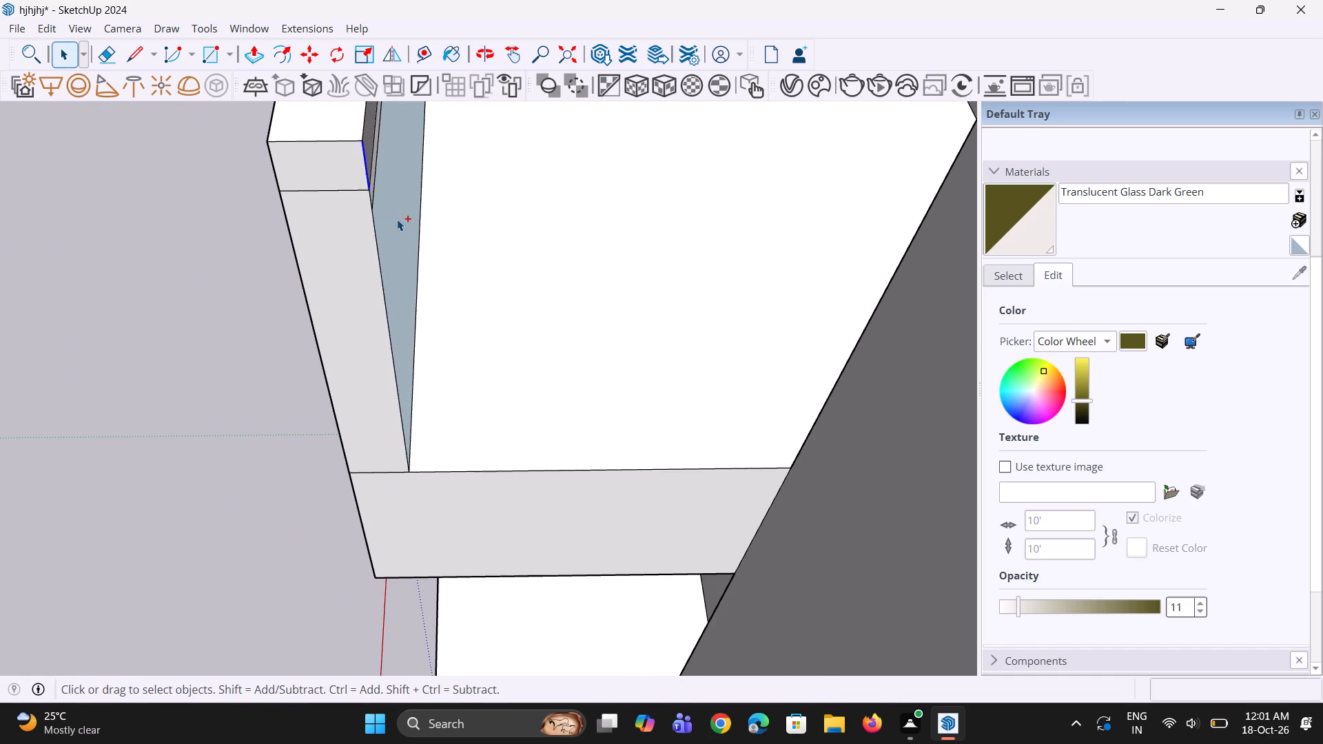
pyautogui.keyDown('ctrl'); pyautogui.click(380, 245); pyautogui.keyUp('ctrl')
pyautogui.scroll(-1, 387, 267)
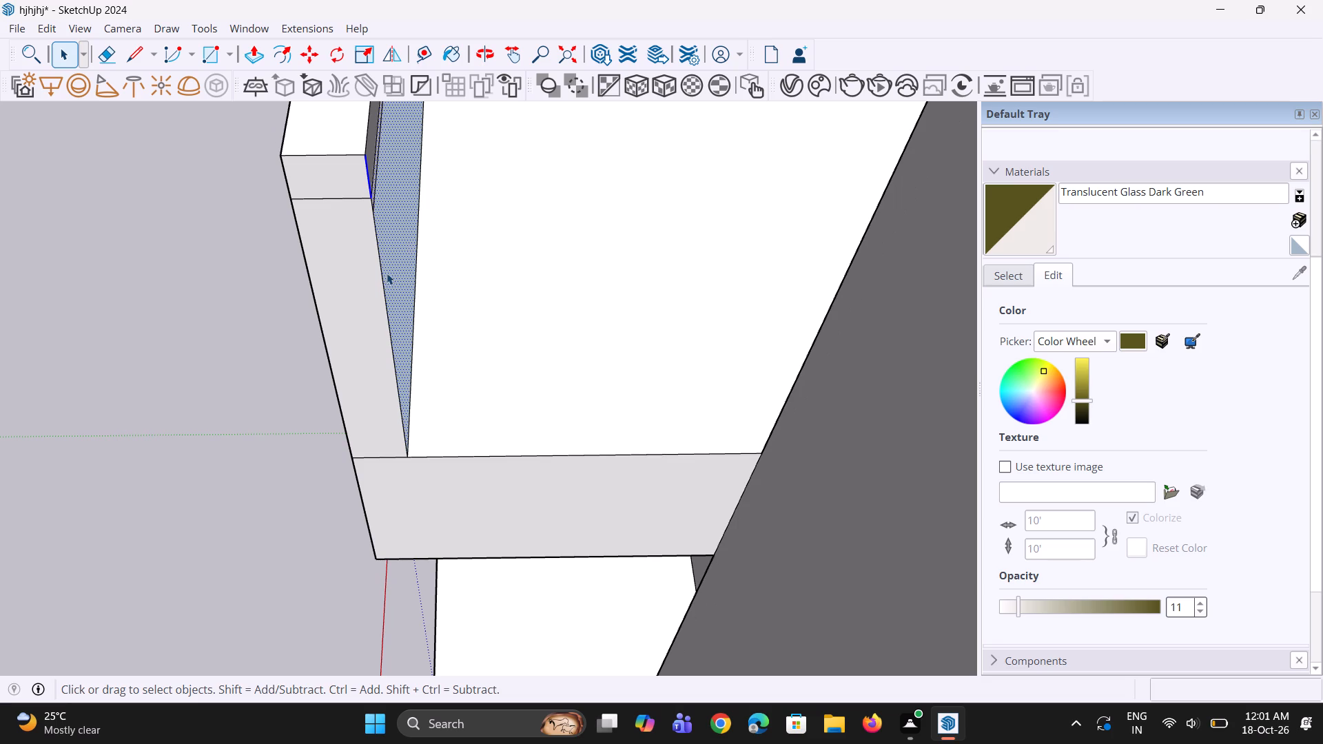
pyautogui.click(384, 278)
pyautogui.scroll(2, 365, 171)
pyautogui.keyDown('ctrl'); pyautogui.click(367, 168); pyautogui.keyUp('ctrl')
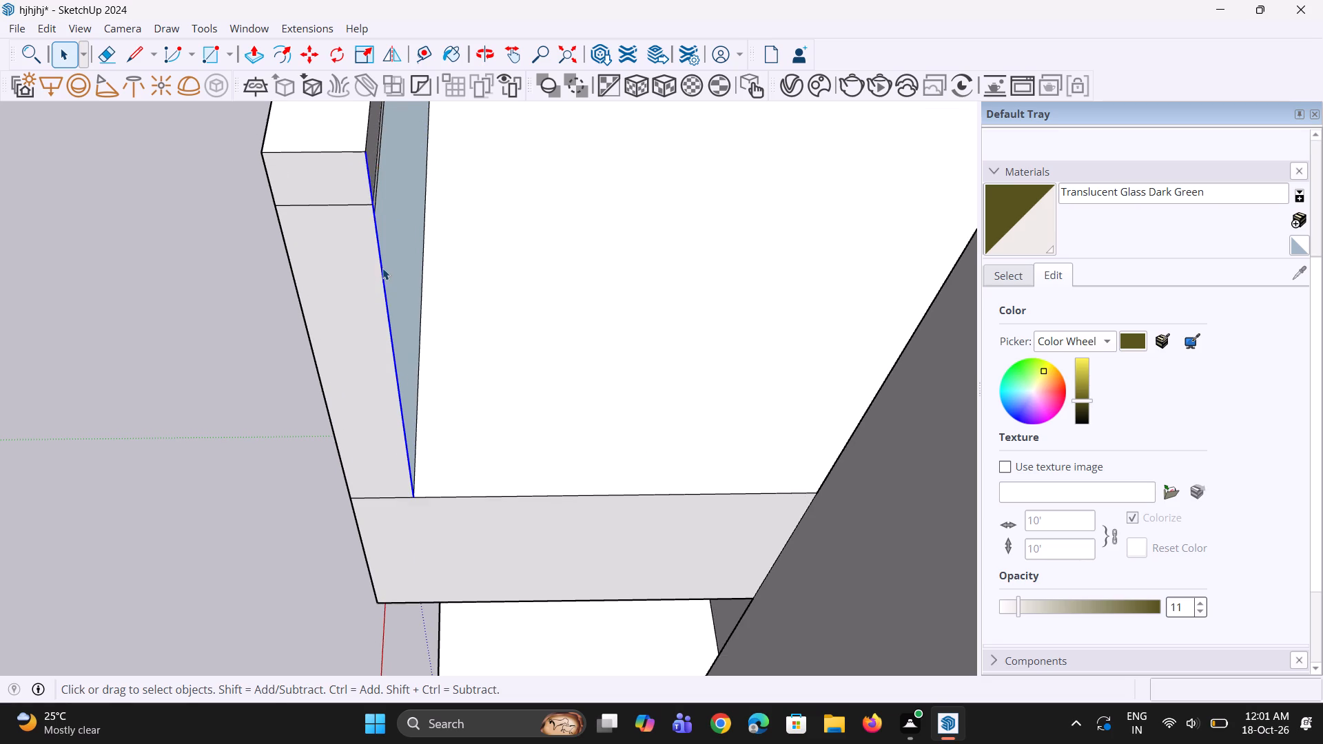
pyautogui.scroll(-5, 382, 268)
pyautogui.moveTo(384, 248); pyautogui.dragTo(387, 440, button='middle')
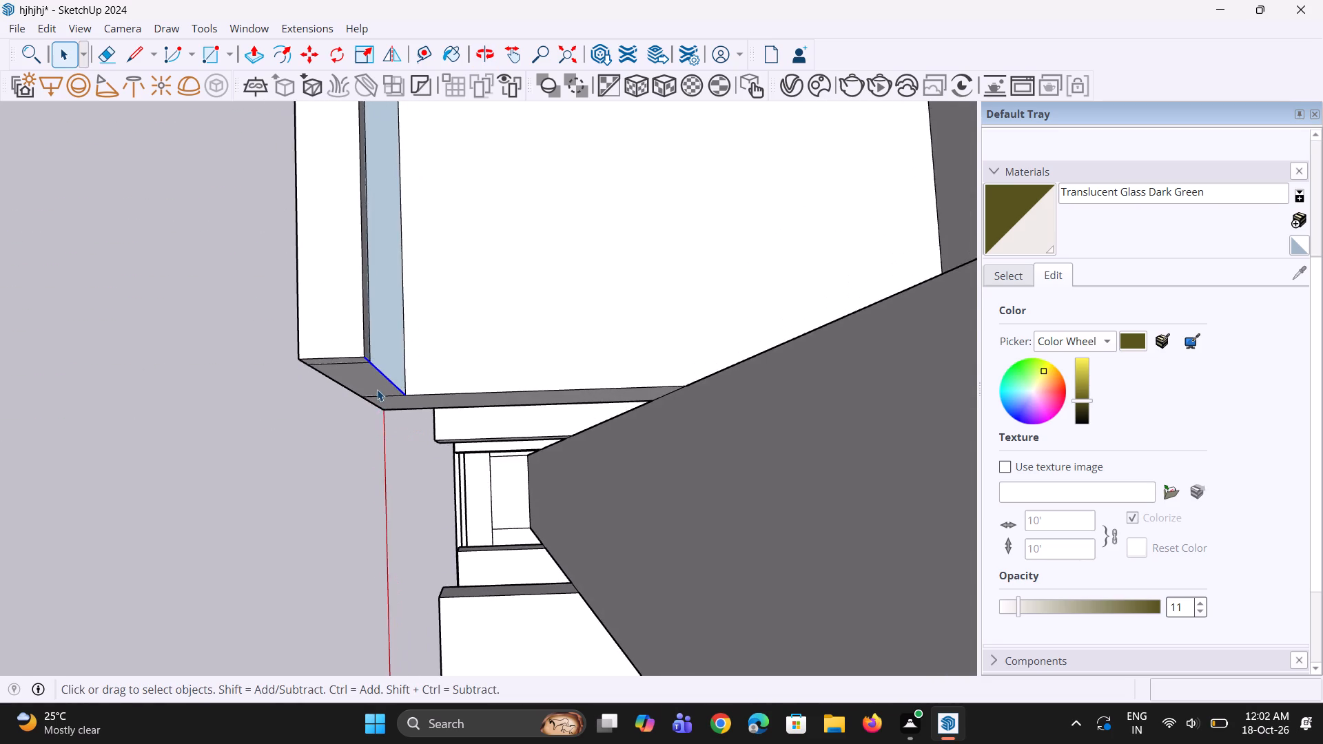
pyautogui.scroll(7, 352, 341)
pyautogui.press('m')
pyautogui.middleClick(430, 366)
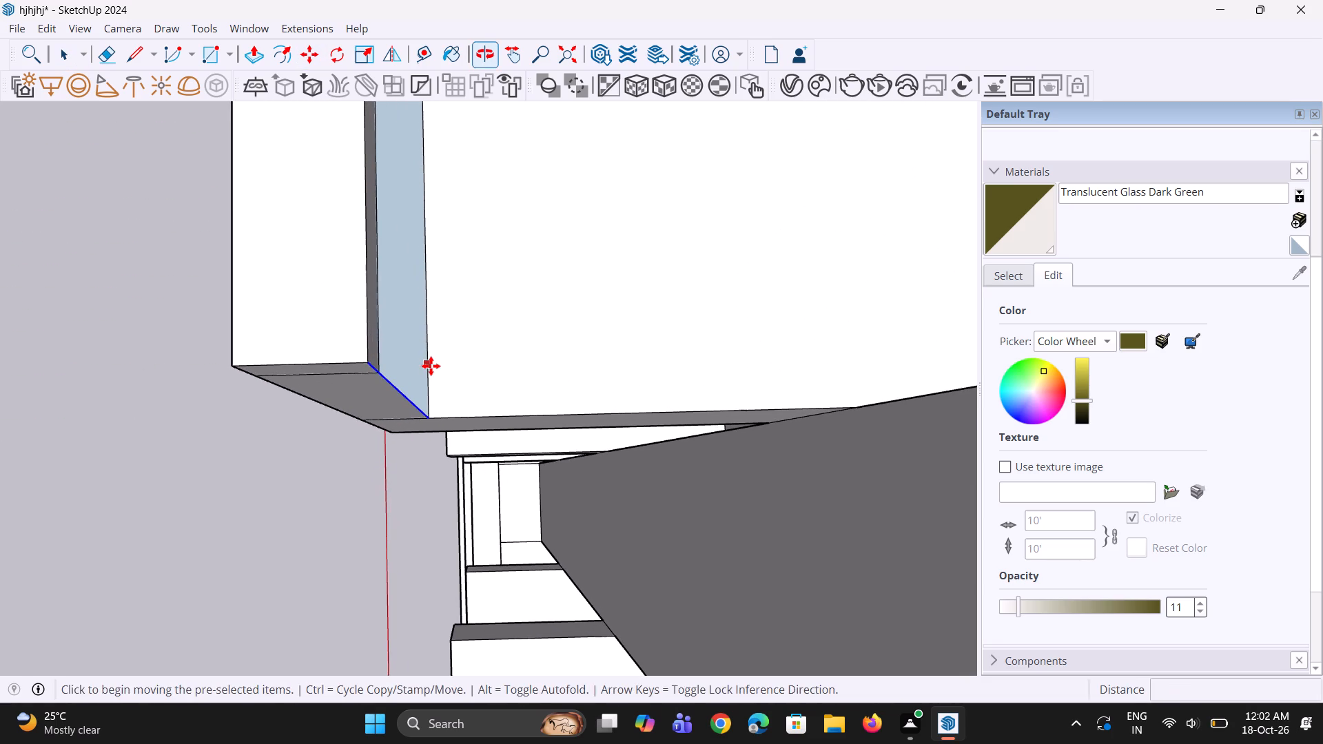
pyautogui.moveTo(431, 366); pyautogui.dragTo(331, 336, button='middle')
pyautogui.scroll(2, 359, 296)
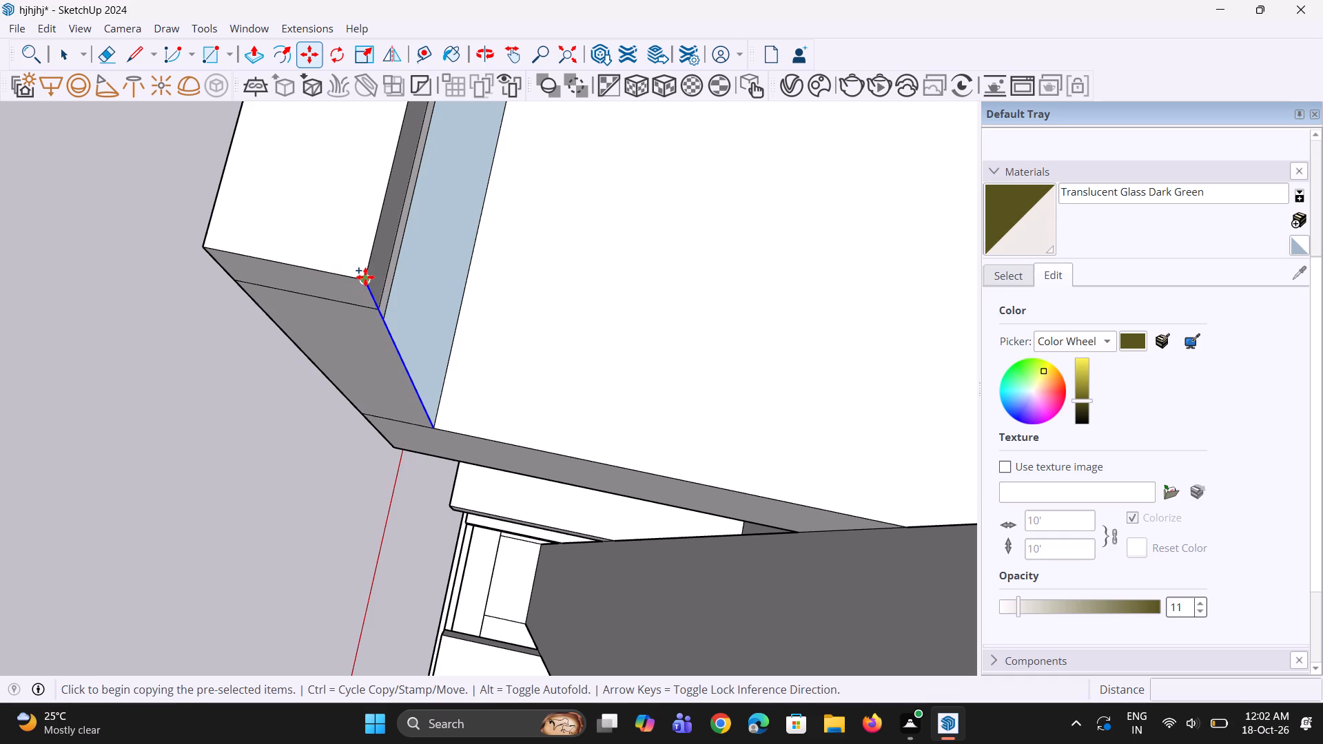
pyautogui.click(365, 277)
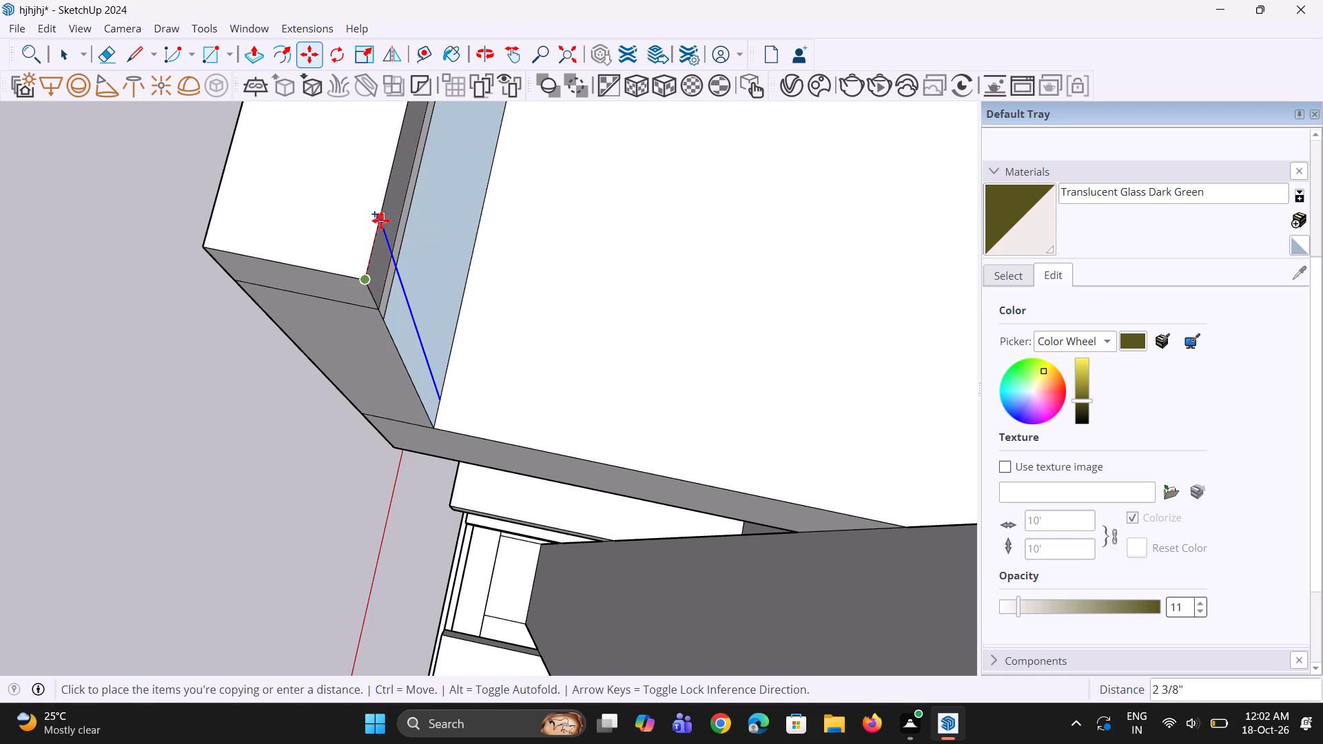
pyautogui.click(380, 221)
# Push/Pull the narrow strip at the front panel's right end about 3' 2 7/16" back to the building wall.
pyautogui.press('p')
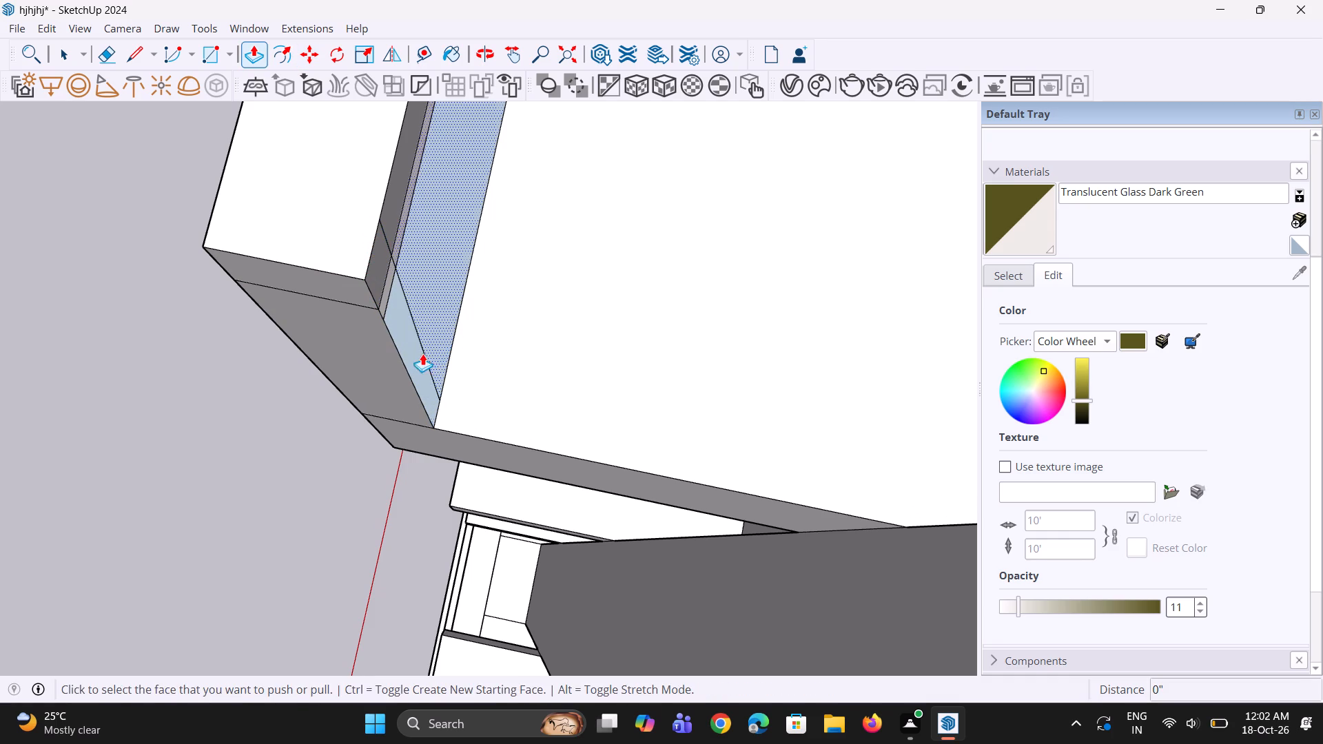
pyautogui.click(418, 355)
pyautogui.moveTo(513, 389); pyautogui.dragTo(724, 411, button='middle')
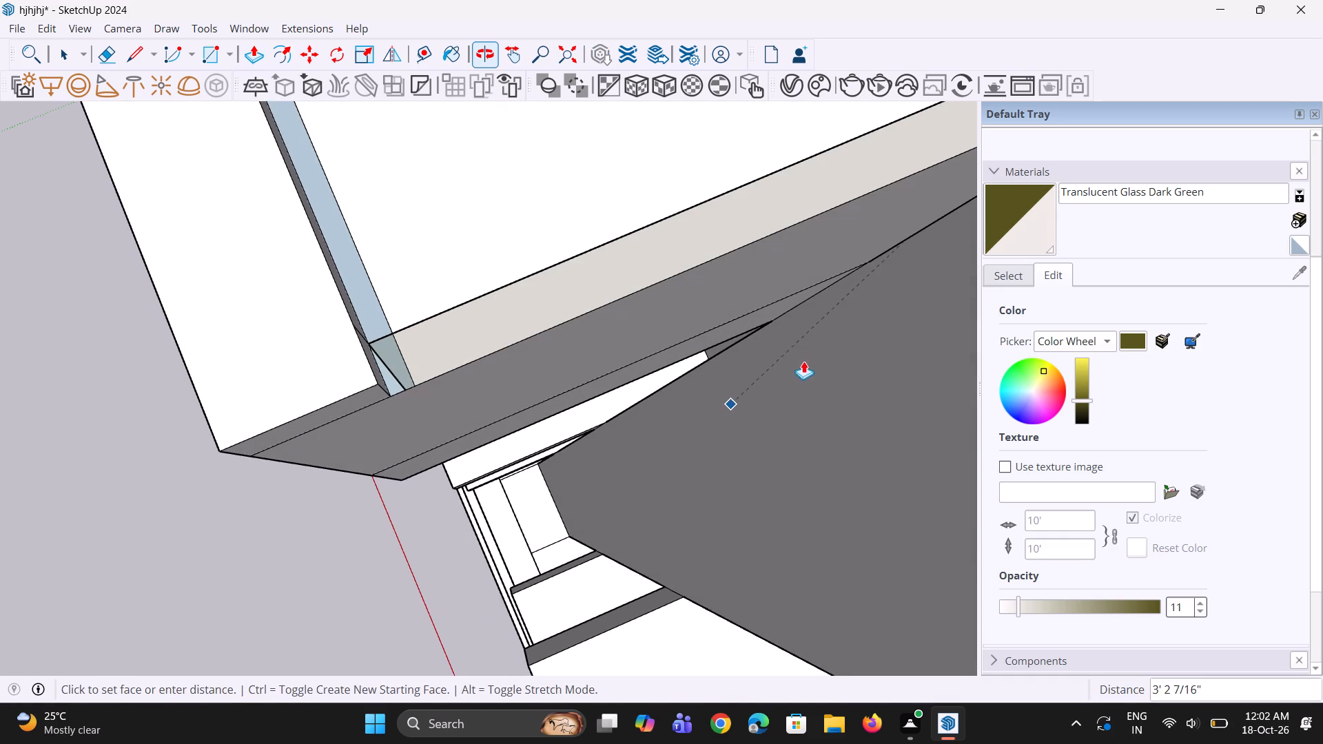
pyautogui.moveTo(874, 301); pyautogui.dragTo(838, 316)
pyautogui.scroll(-9, 699, 382)
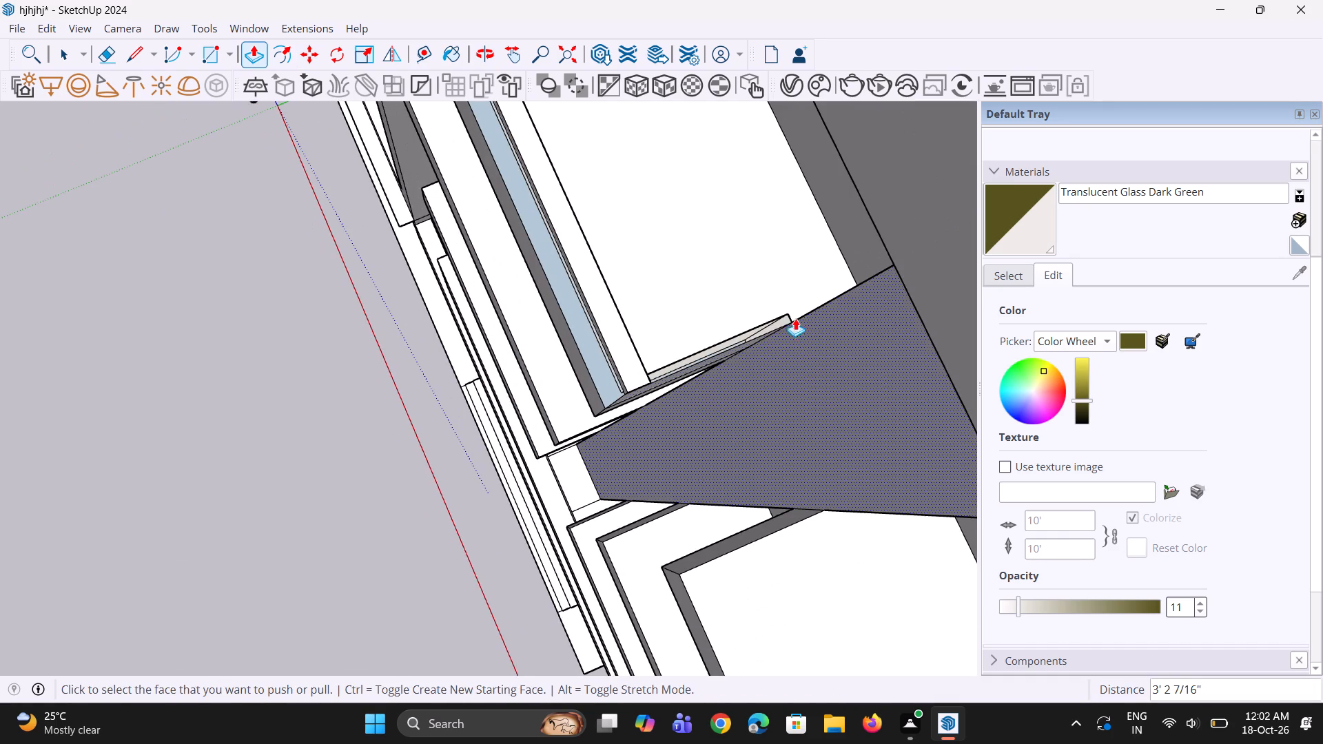
pyautogui.click(863, 277)
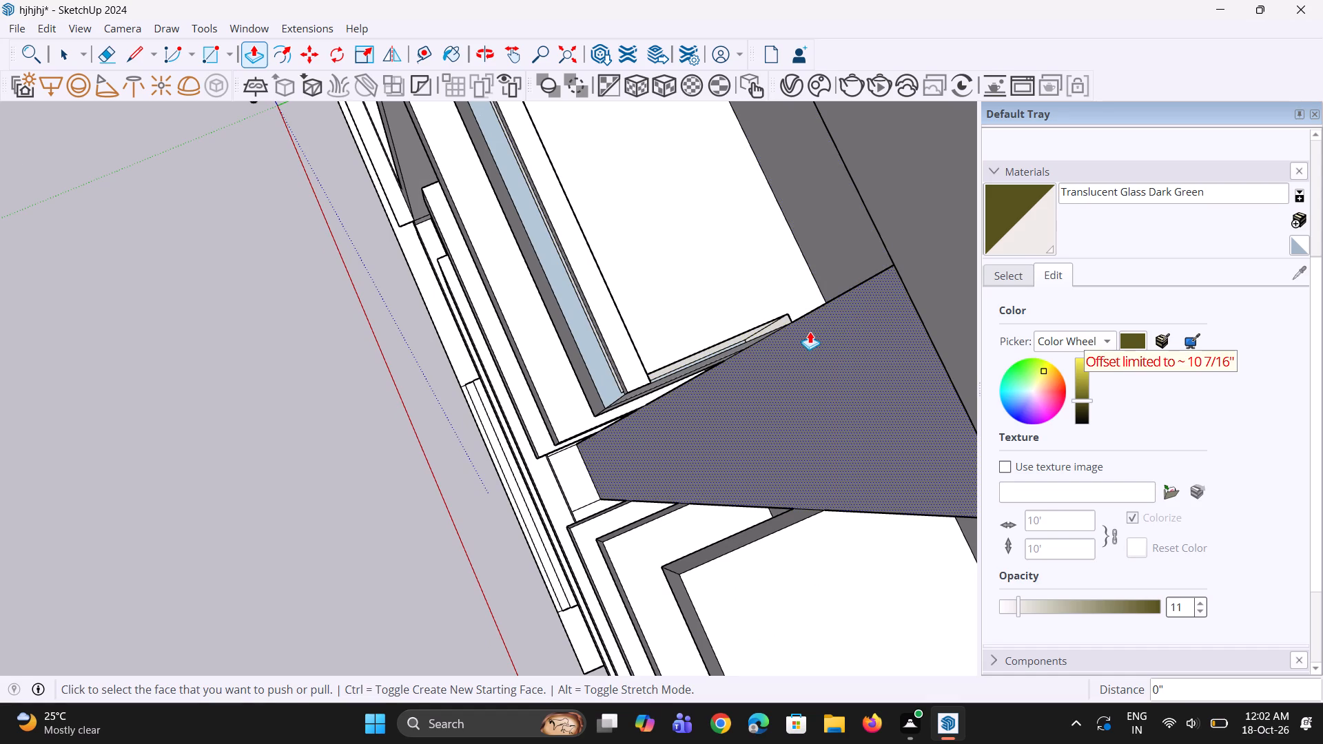
pyautogui.hotkey('ctrl', 'z')
# Push/Pull the matching handrail strip by the same distance, capping the balcony's right side railing.
pyautogui.moveTo(791, 340); pyautogui.dragTo(622, 339, button='middle')
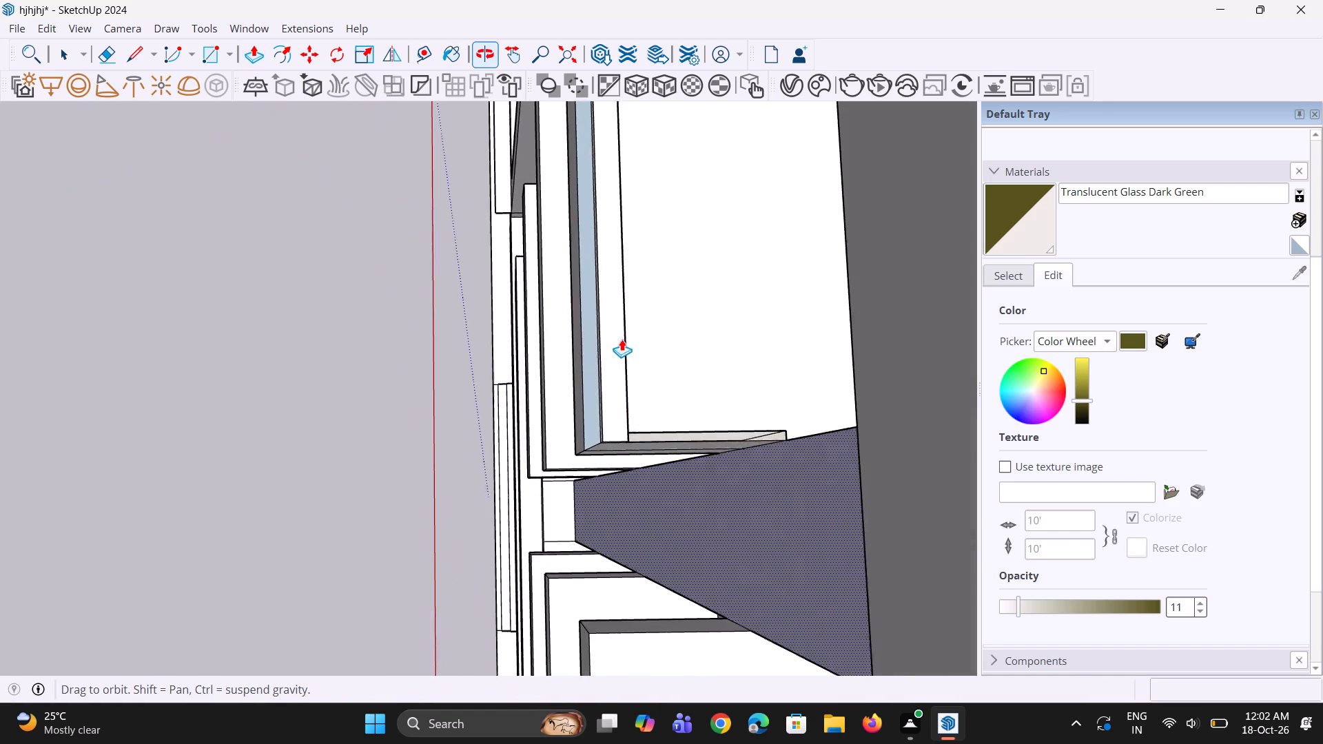
pyautogui.scroll(10, 636, 440)
pyautogui.moveTo(624, 439); pyautogui.dragTo(657, 383, button='middle')
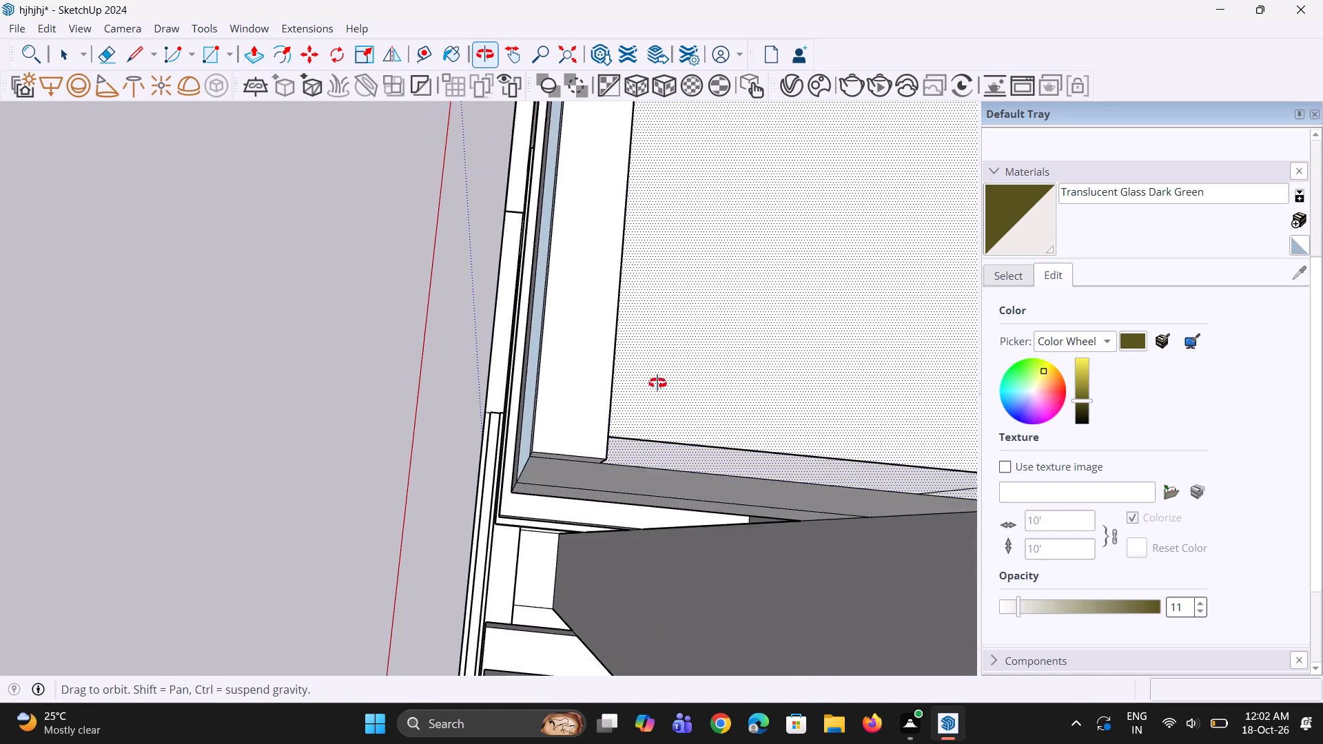
pyautogui.moveTo(657, 383); pyautogui.dragTo(719, 254, button='middle')
pyautogui.scroll(-5, 674, 380)
pyautogui.moveTo(771, 383); pyautogui.dragTo(881, 297, button='middle')
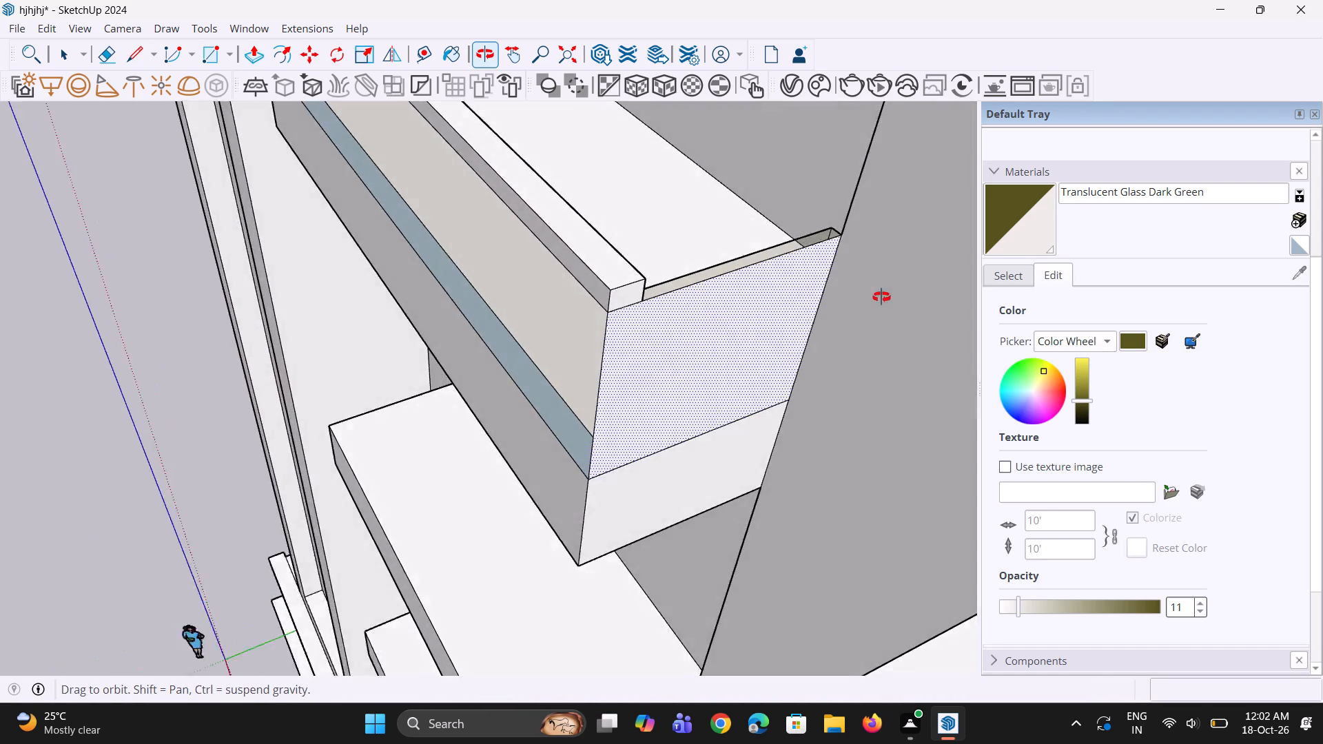
pyautogui.moveTo(881, 297); pyautogui.dragTo(498, 313, button='middle')
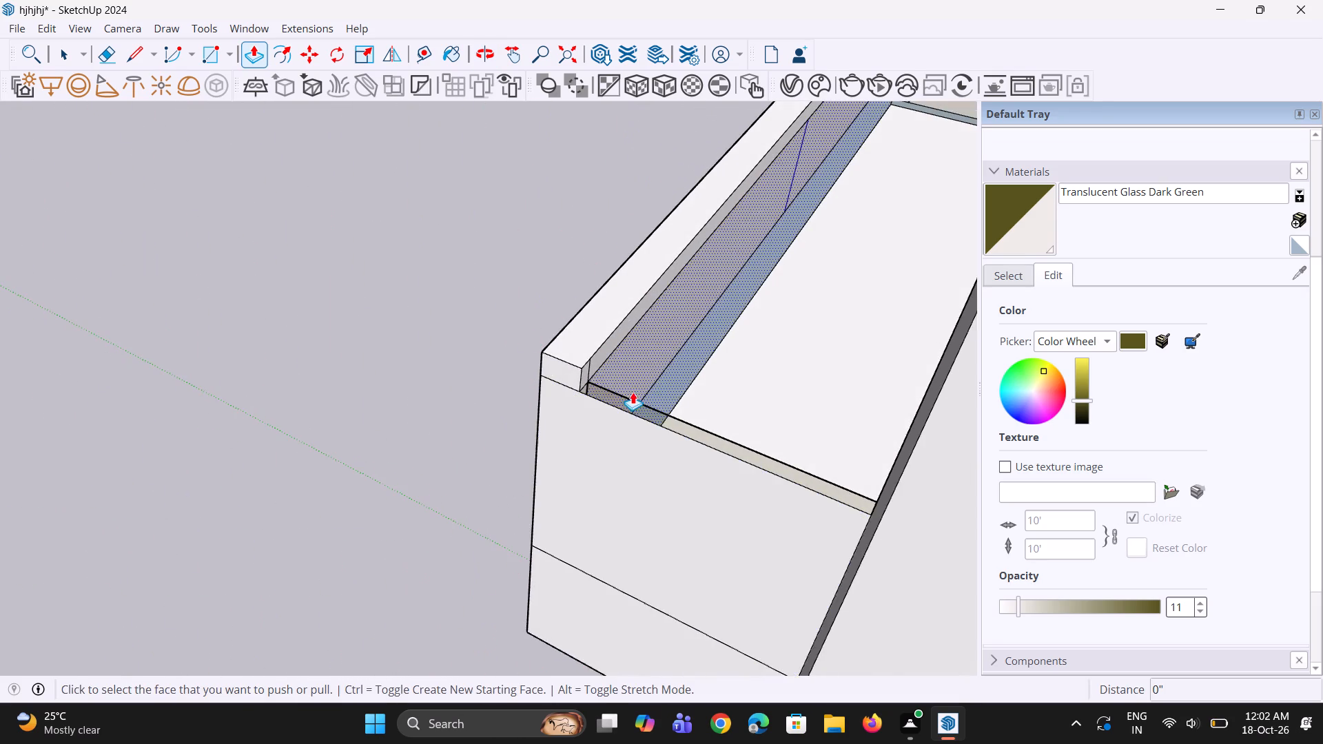
pyautogui.scroll(1, 633, 392)
pyautogui.doubleClick(577, 370)
# Paint the outer face of the right side railing panel with Translucent Glass Dark Green.
pyautogui.moveTo(628, 438); pyautogui.dragTo(897, 482, button='middle')
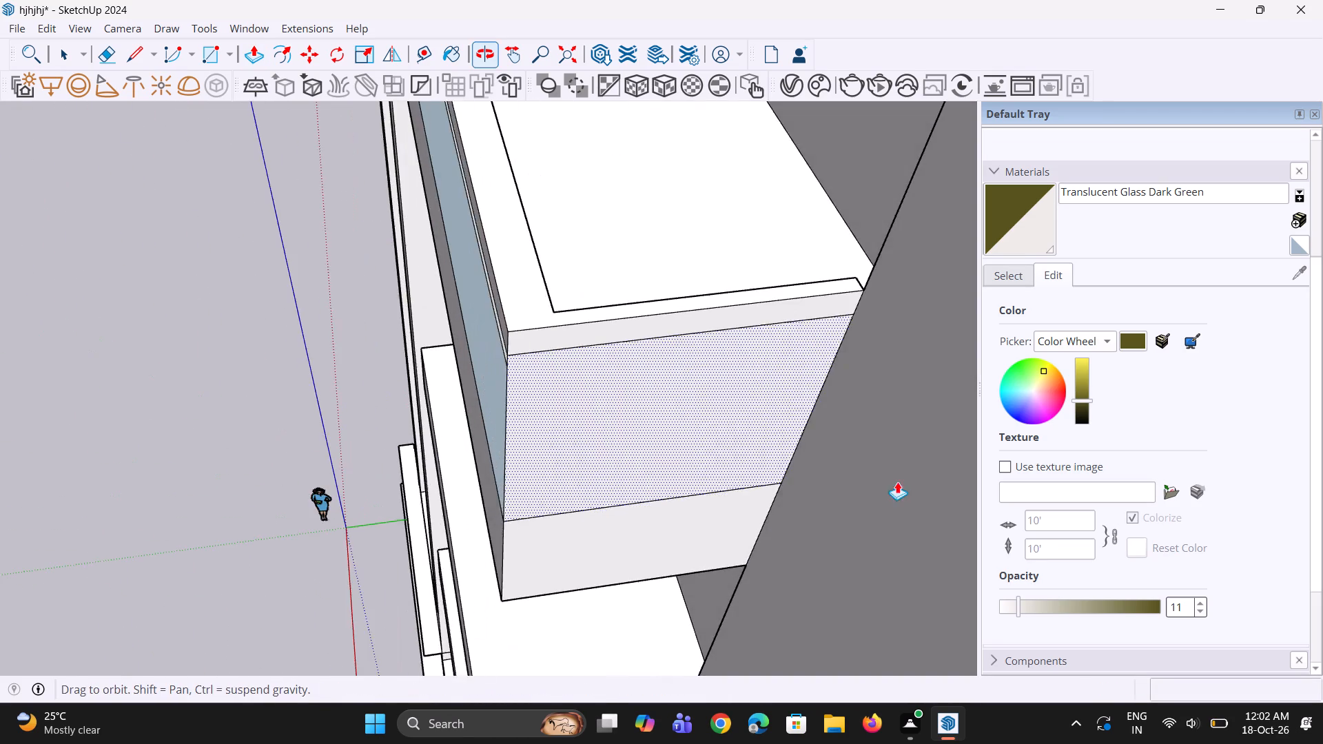
pyautogui.scroll(-5, 695, 501)
pyautogui.moveTo(598, 415); pyautogui.dragTo(706, 335, button='middle')
pyautogui.press('space')
pyautogui.click(1023, 227)
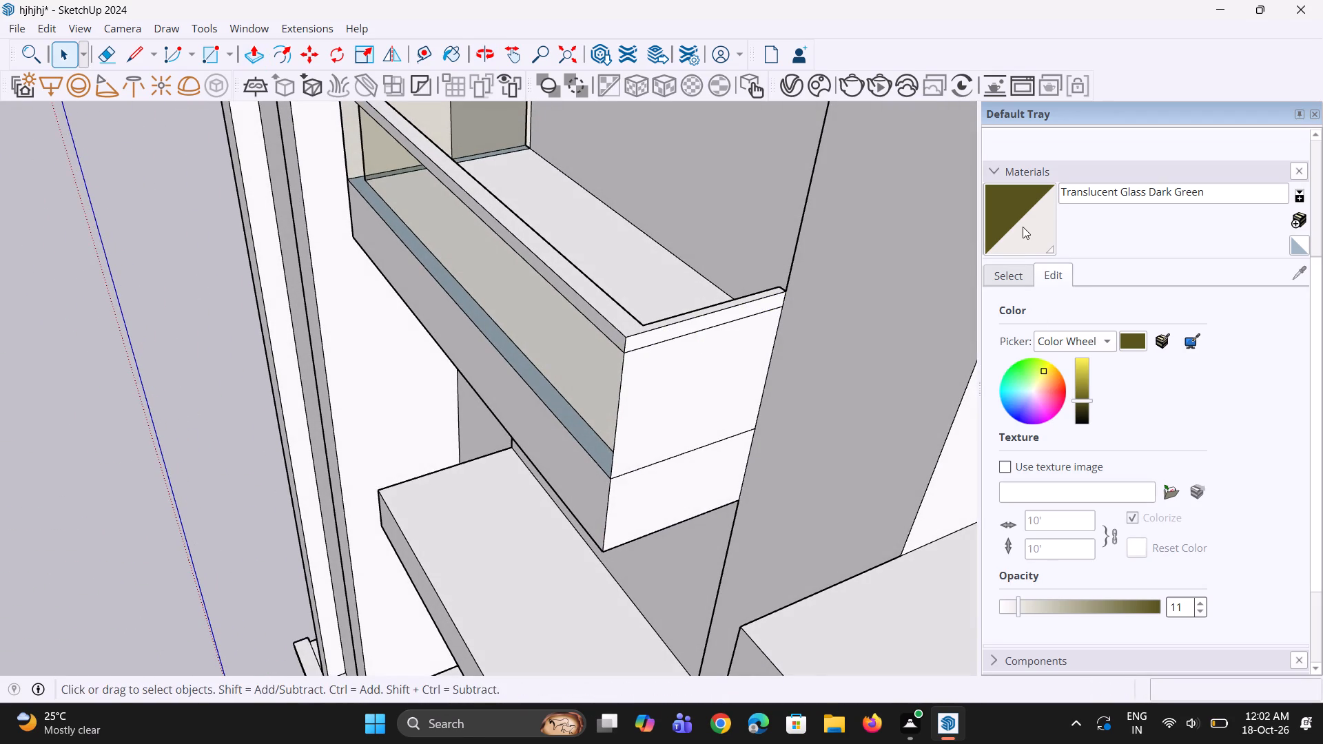
pyautogui.click(698, 409)
# Examine the top-left balcony's glass railing and the other balcony slabs across the front facade.
pyautogui.moveTo(511, 444); pyautogui.dragTo(669, 447, button='middle')
pyautogui.scroll(1, 537, 447)
pyautogui.scroll(-8, 662, 498)
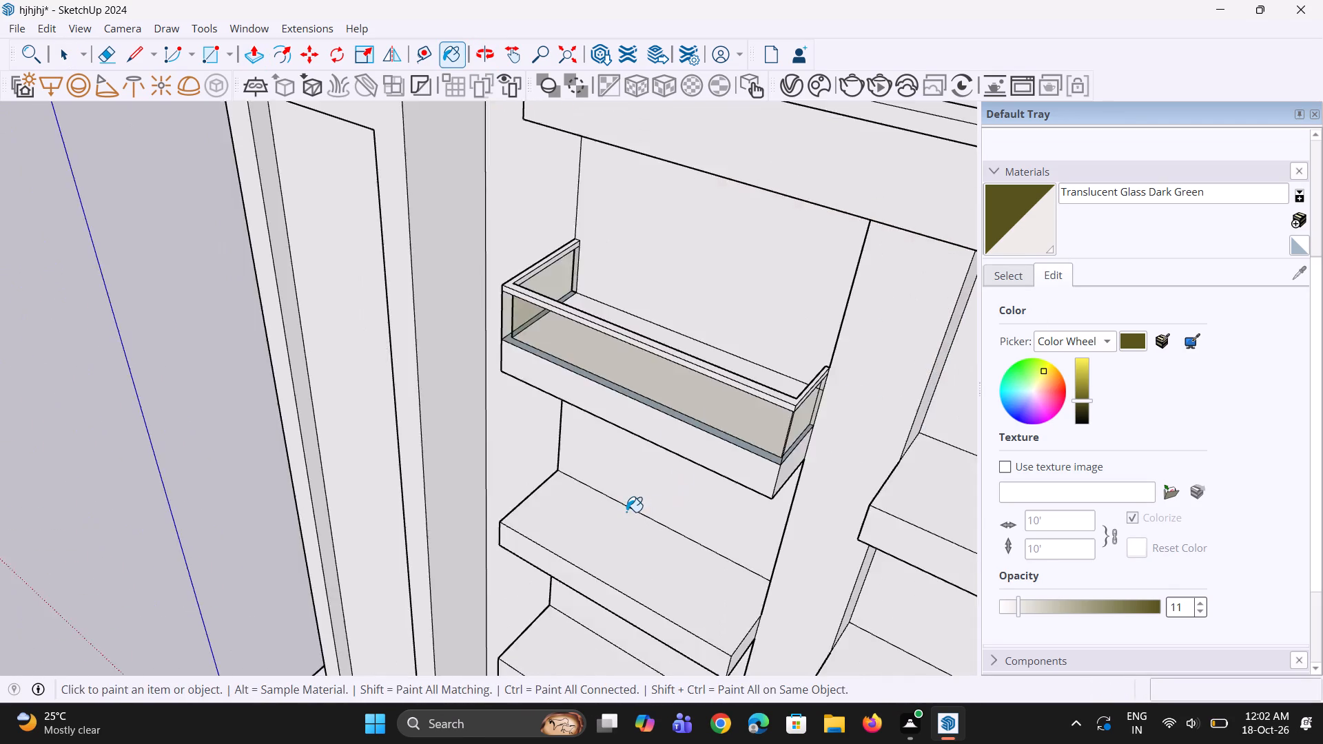
pyautogui.scroll(-3, 626, 512)
pyautogui.moveTo(646, 501); pyautogui.dragTo(786, 378, button='middle')
pyautogui.scroll(1, 732, 470)
pyautogui.press('space')
pyautogui.scroll(-5, 619, 451)
pyautogui.press('space')
pyautogui.moveTo(813, 443); pyautogui.dragTo(810, 398, button='middle')
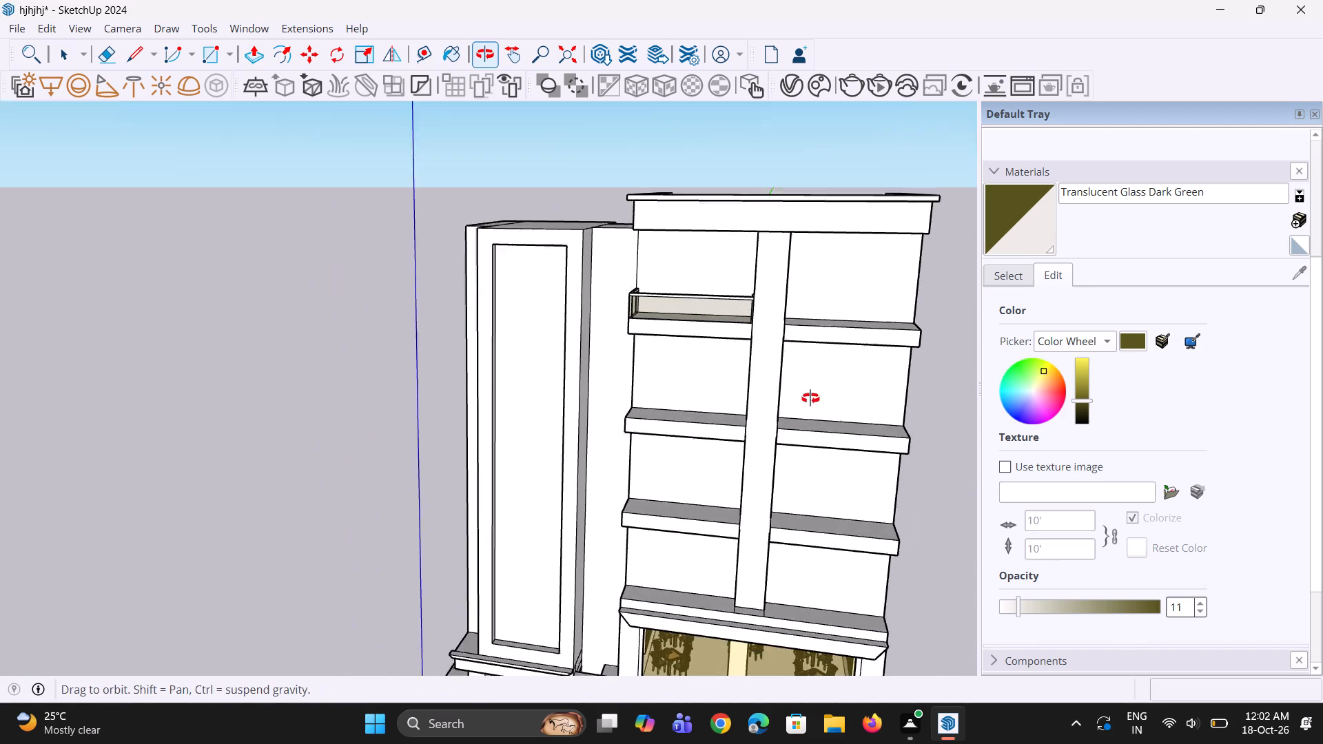
pyautogui.moveTo(810, 398); pyautogui.dragTo(768, 343, button='middle')
pyautogui.scroll(3, 768, 343)
pyautogui.moveTo(712, 422); pyautogui.dragTo(730, 431, button='middle')
pyautogui.scroll(1, 717, 426)
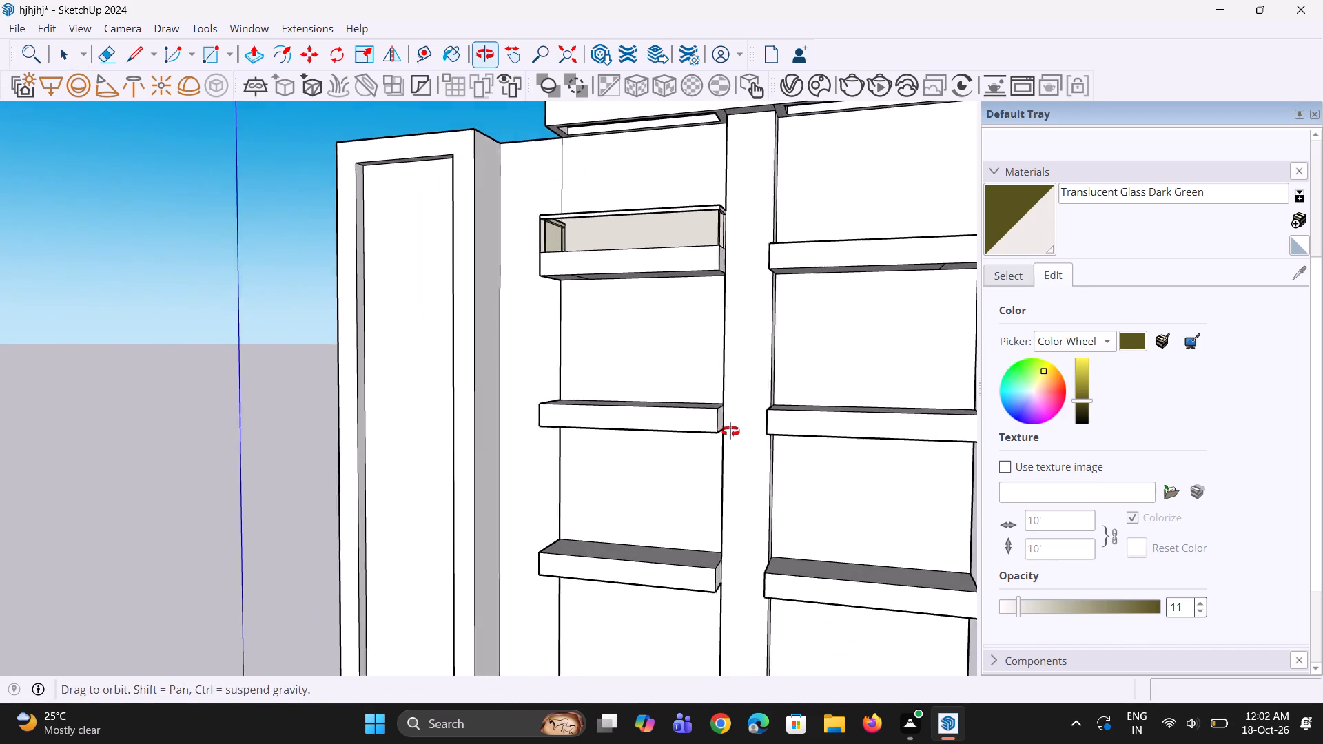
pyautogui.moveTo(730, 431); pyautogui.dragTo(731, 431, button='middle')
pyautogui.scroll(-5, 732, 433)
pyautogui.moveTo(726, 426); pyautogui.dragTo(746, 452, button='middle')
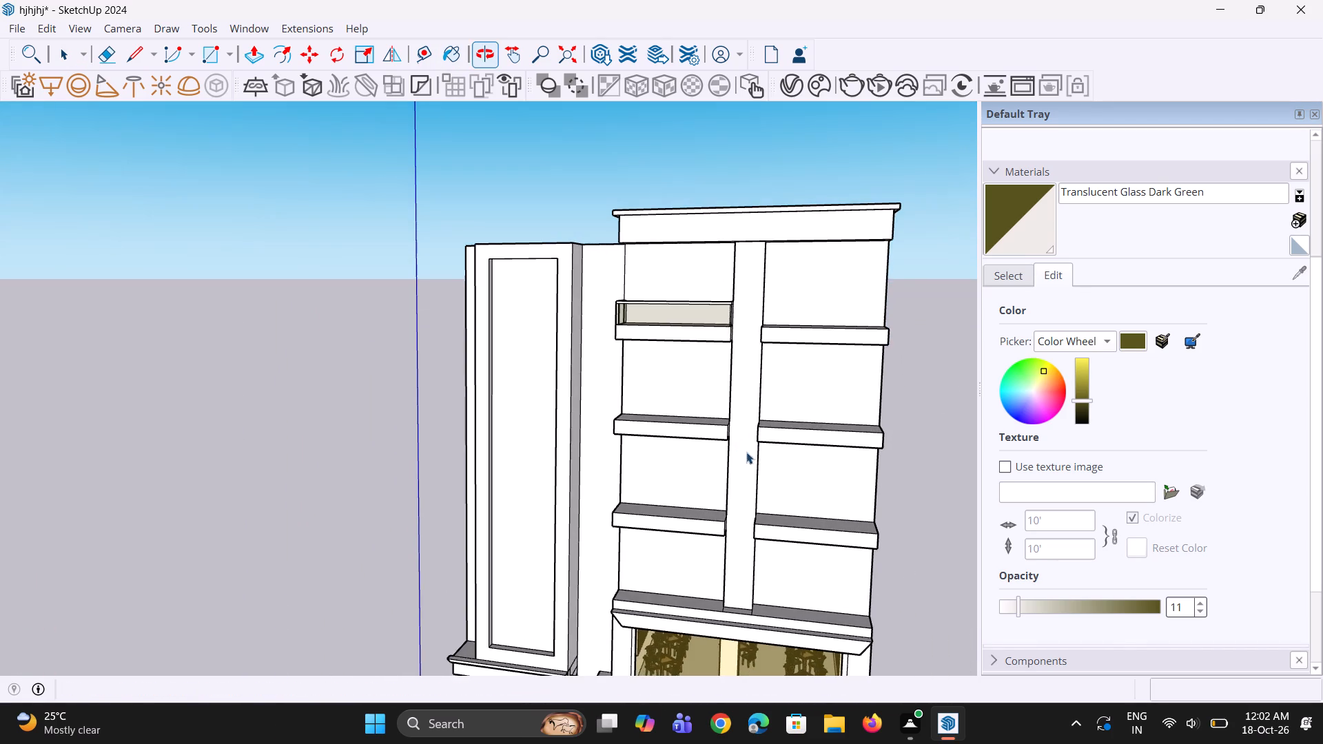
pyautogui.scroll(2, 736, 382)
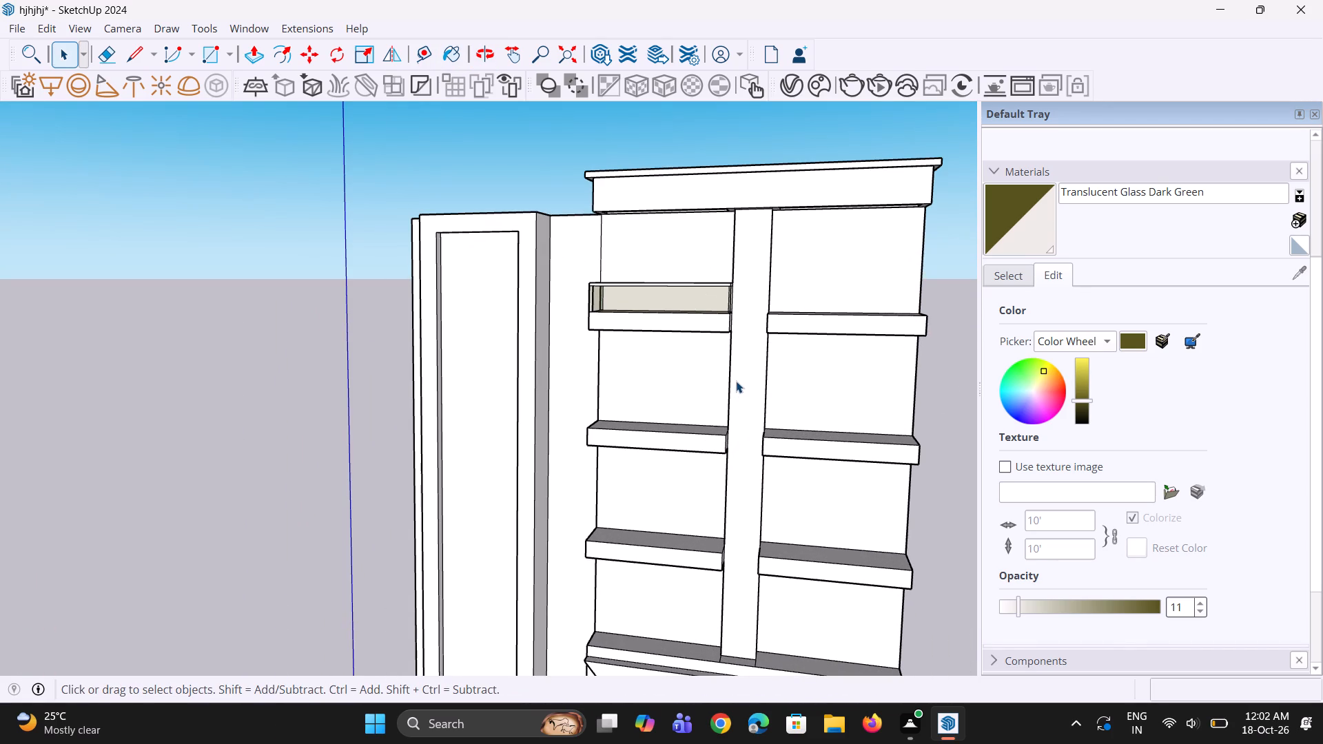
pyautogui.scroll(-4, 743, 378)
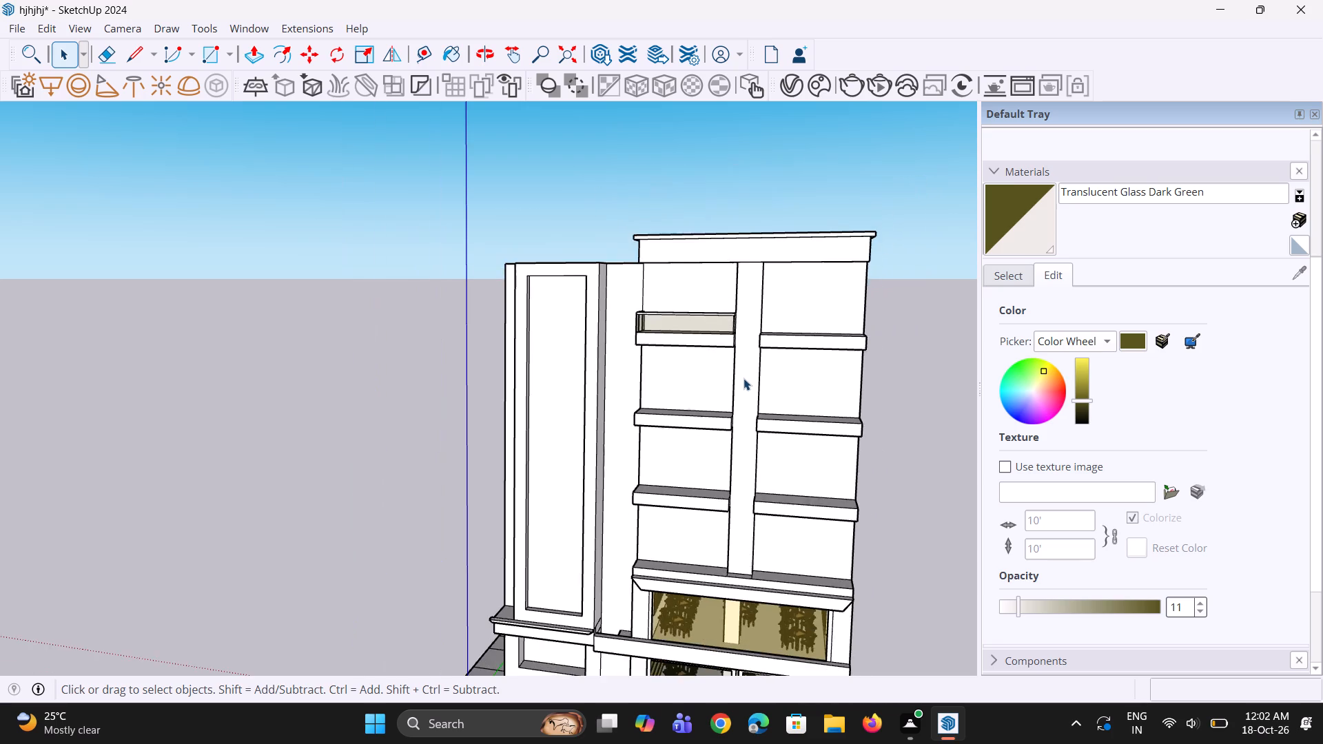
# Copy the front top edge of the top-right balcony slab a short distance inward to mark the railing strip.
pyautogui.moveTo(790, 360); pyautogui.dragTo(715, 539, button='middle')
pyautogui.scroll(7, 832, 446)
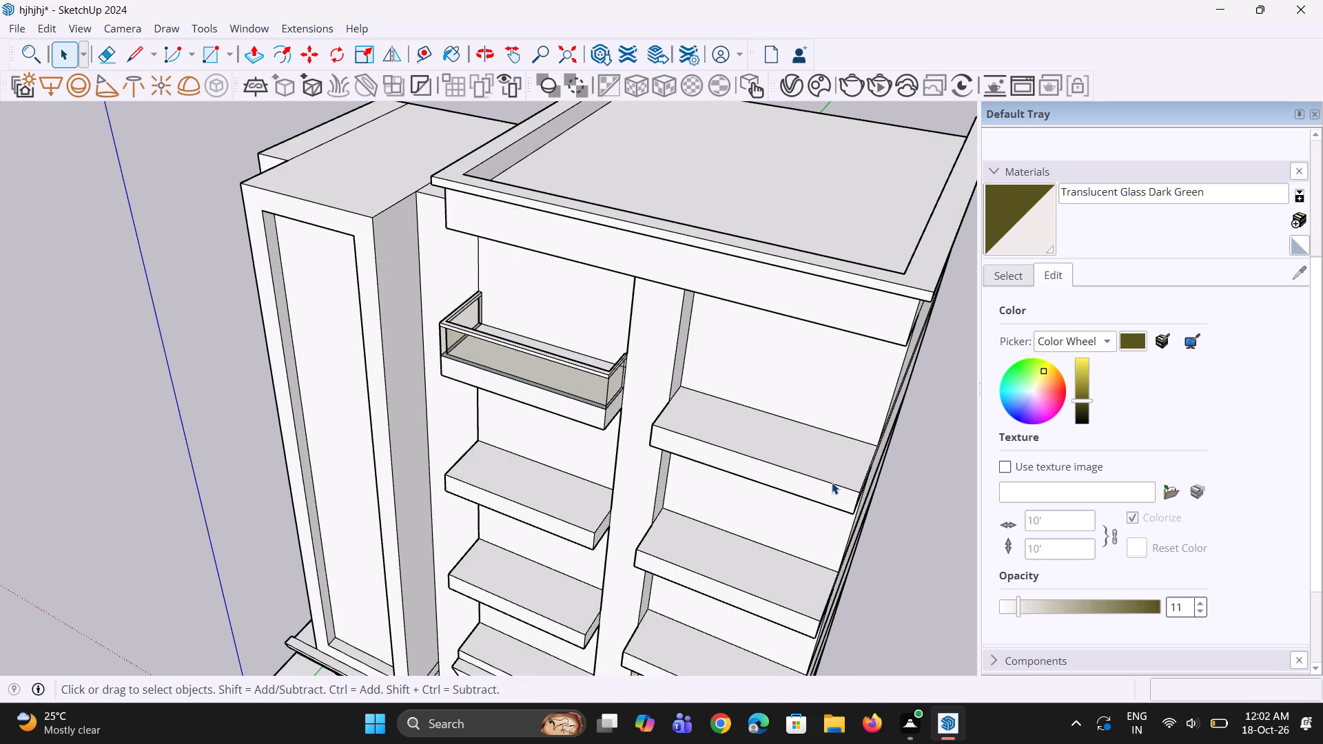
pyautogui.click(832, 482)
pyautogui.scroll(-5, 603, 410)
pyautogui.moveTo(690, 416); pyautogui.dragTo(671, 484, button='middle')
pyautogui.scroll(6, 743, 520)
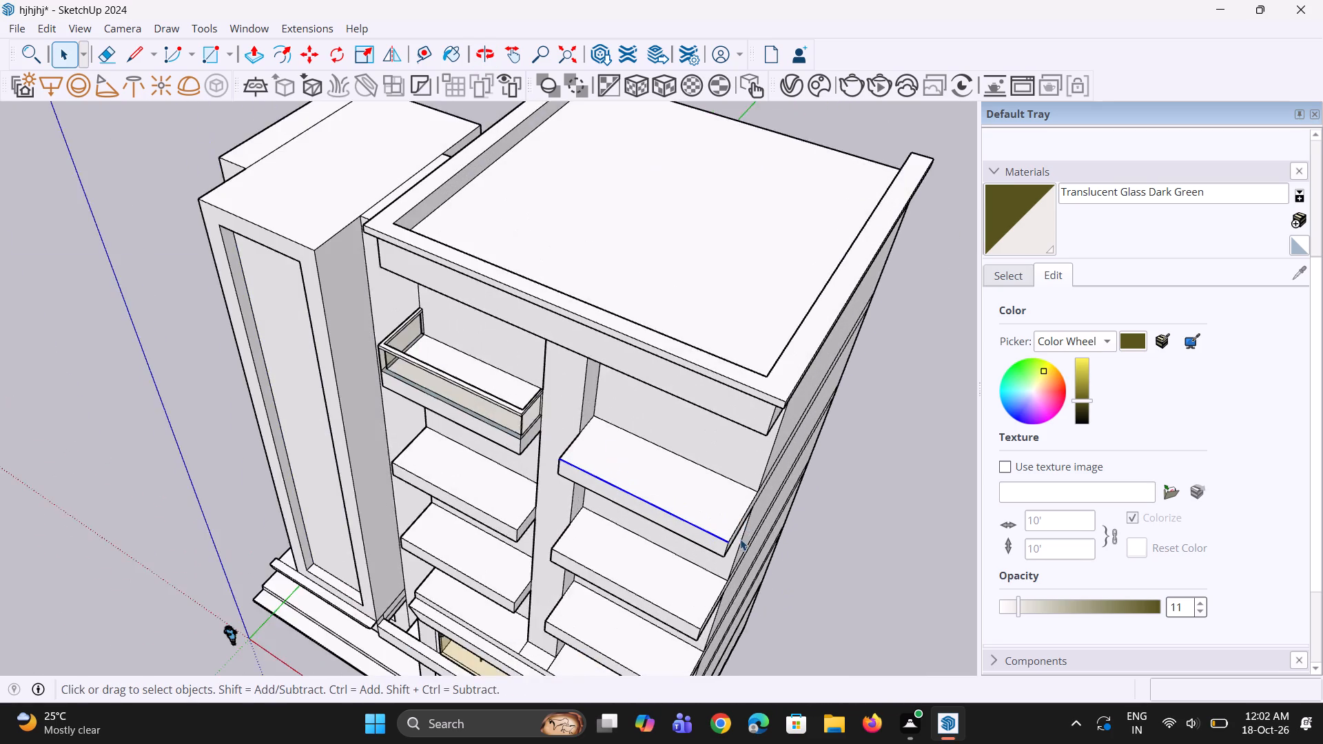
pyautogui.scroll(1, 740, 539)
pyautogui.press('m')
pyautogui.keyDown('ctrl'); pyautogui.scroll(5, 735, 556); pyautogui.keyUp('ctrl')
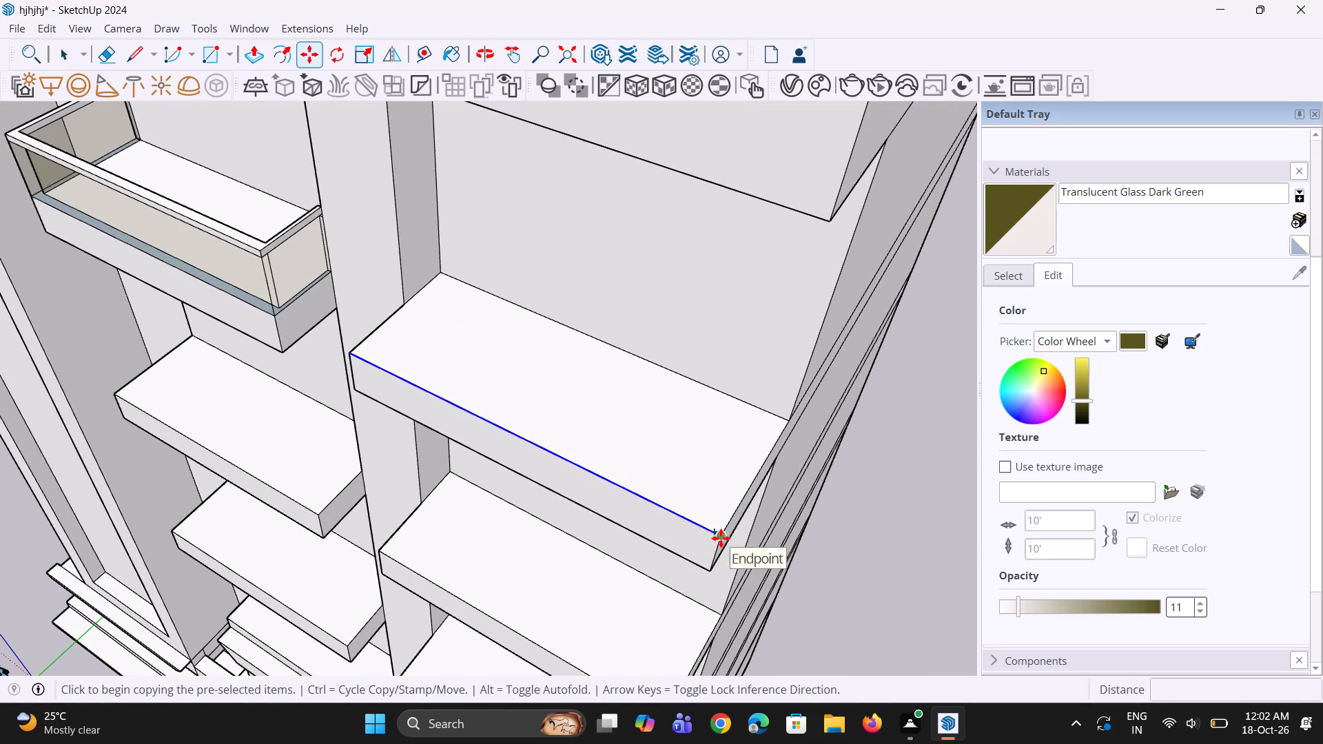
pyautogui.click(721, 538)
pyautogui.click(729, 523)
pyautogui.press('space')
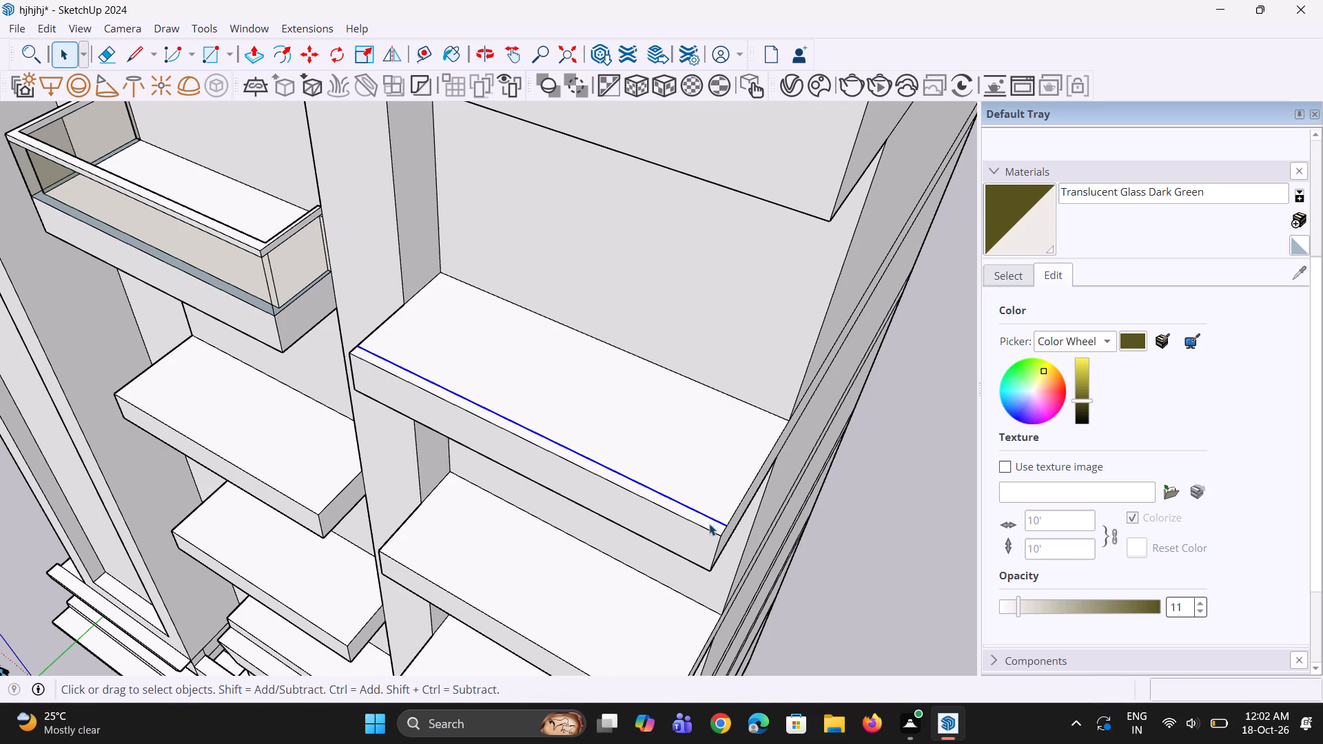
# Push/Pull the front strip of the top-right balcony up 3' 1 7/16", level with the underside of the neighbouring handrail.
pyautogui.press('p')
pyautogui.click(701, 517)
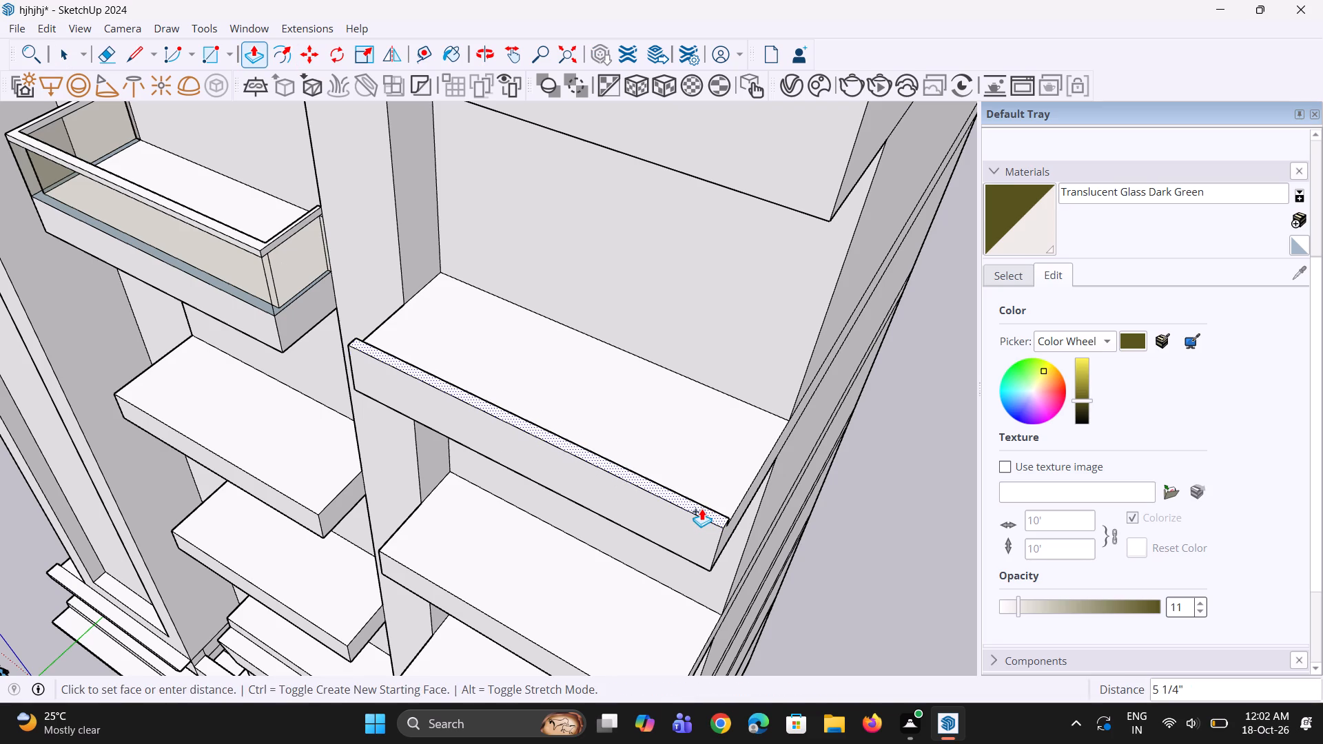
pyautogui.click(269, 258)
# Push/Pull the top of the top-right balcony's front railing up about 4 1/8" as a separate handrail band, level with the neighbouring handrail's top.
pyautogui.moveTo(397, 356); pyautogui.dragTo(443, 338, button='middle')
pyautogui.scroll(2, 404, 313)
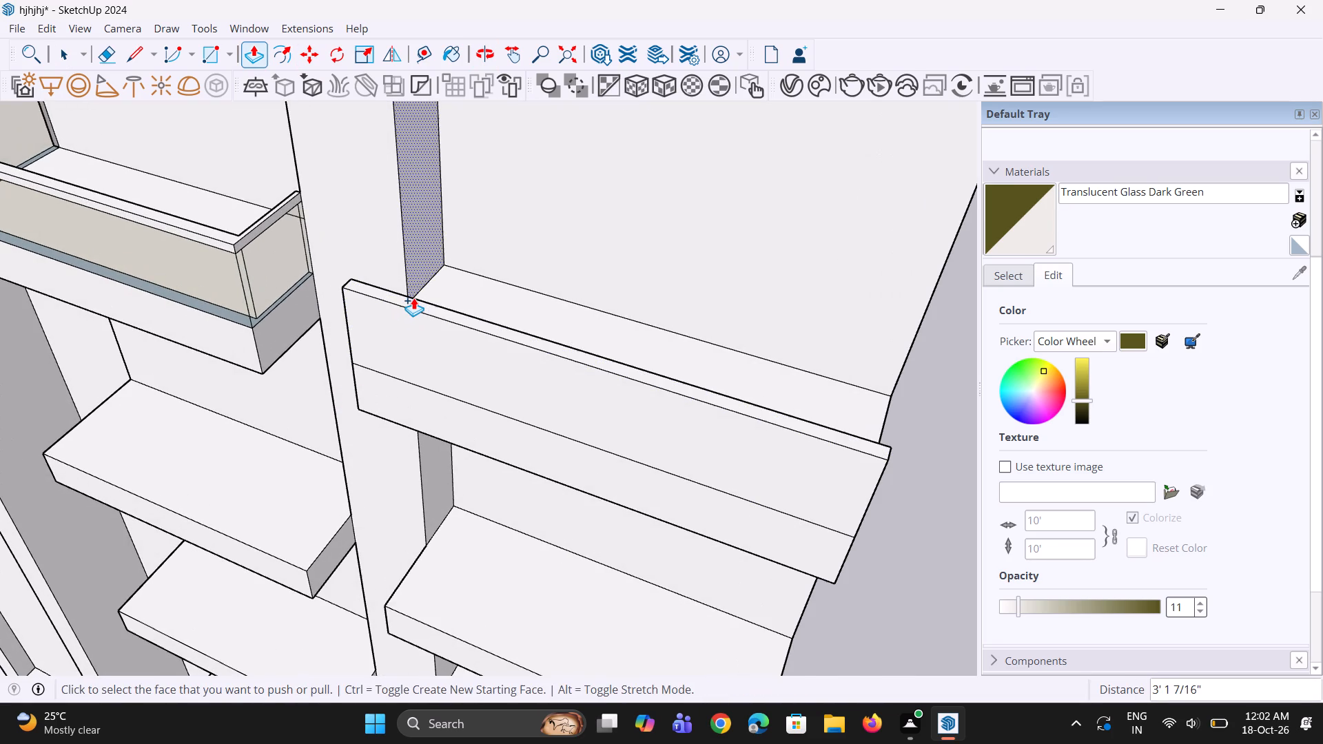
pyautogui.click(413, 298)
pyautogui.press('Escape')
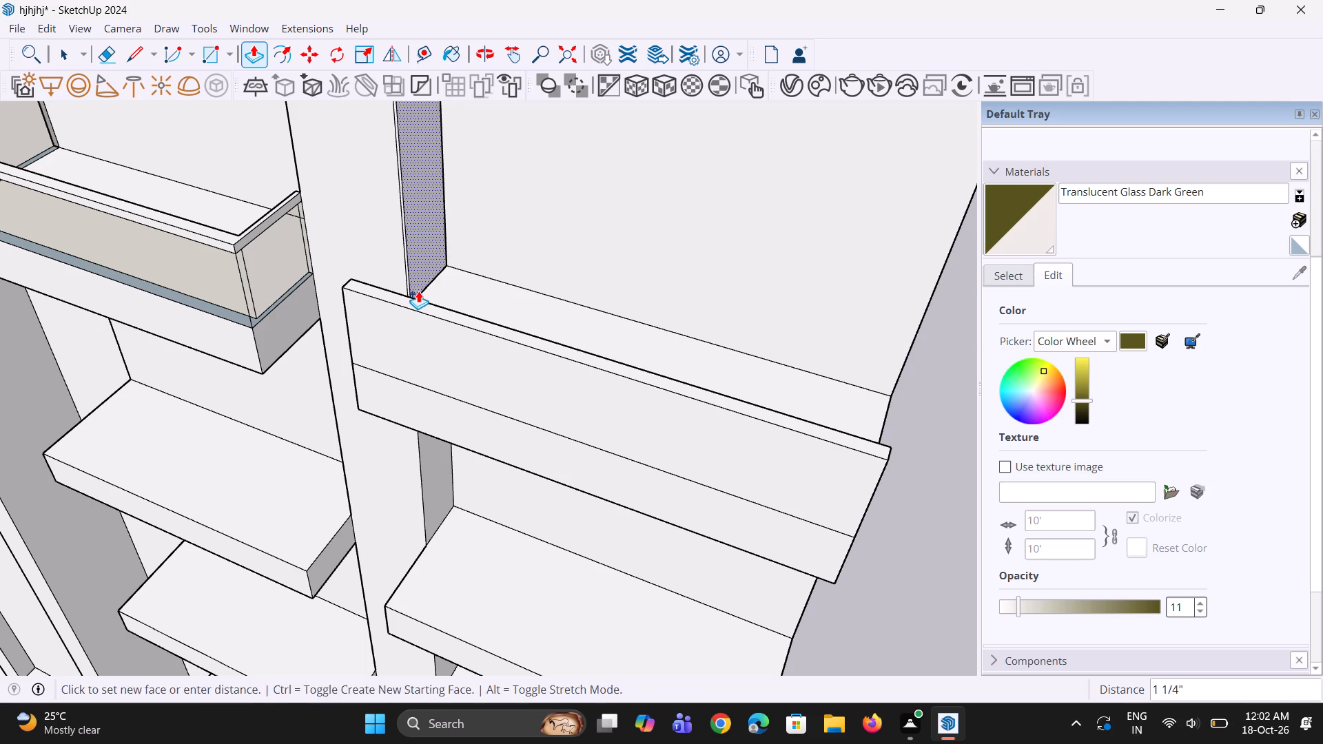
pyautogui.click(420, 301)
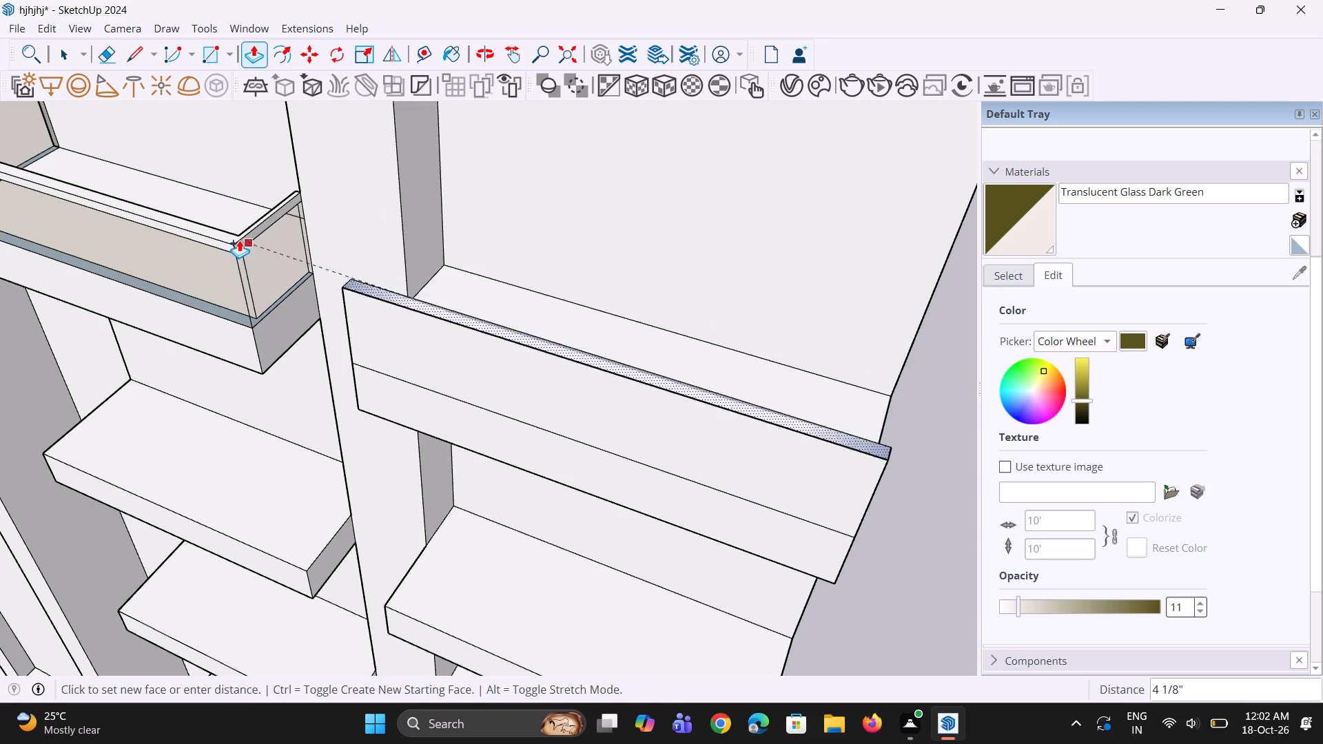
pyautogui.click(239, 240)
# Paint the outer and inner faces of the top-right balcony's front railing panel with Translucent Glass Dark Green.
pyautogui.moveTo(374, 368); pyautogui.dragTo(639, 349, button='middle')
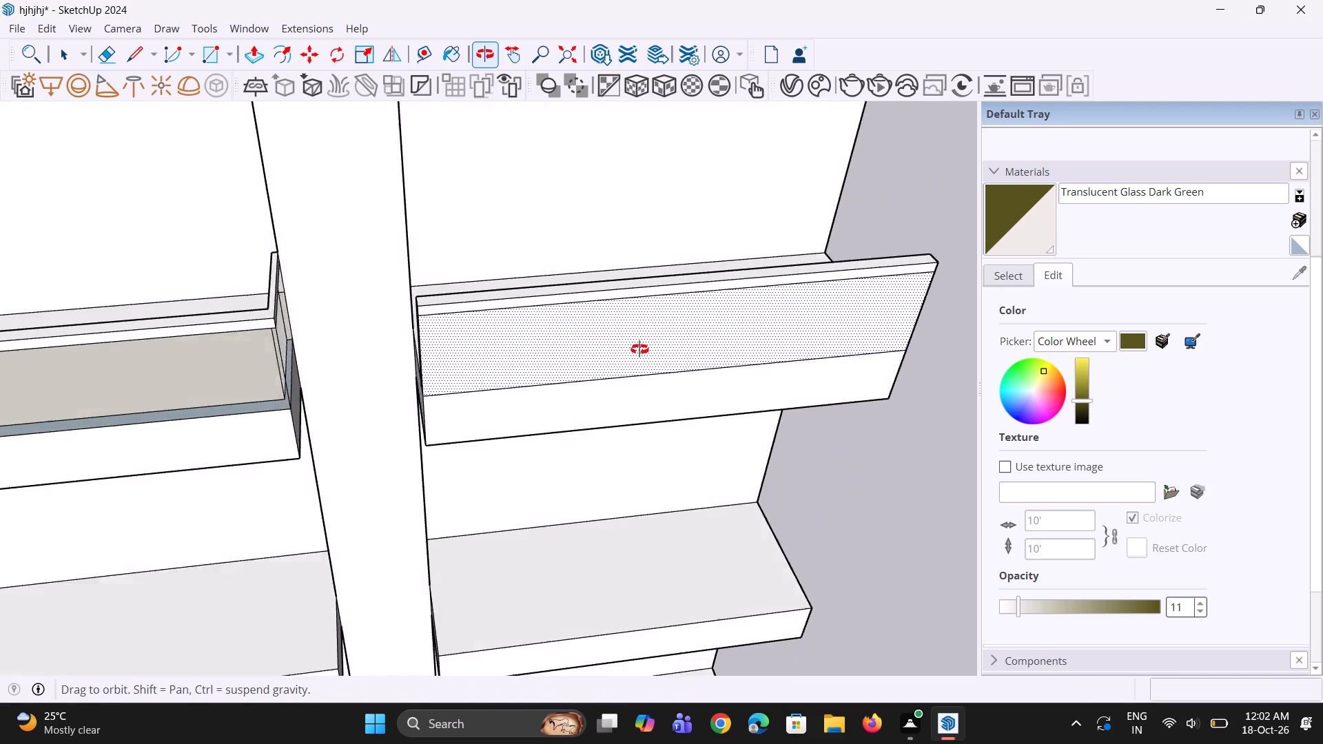
pyautogui.moveTo(639, 349); pyautogui.dragTo(656, 341, button='middle')
pyautogui.press('space')
pyautogui.click(989, 247)
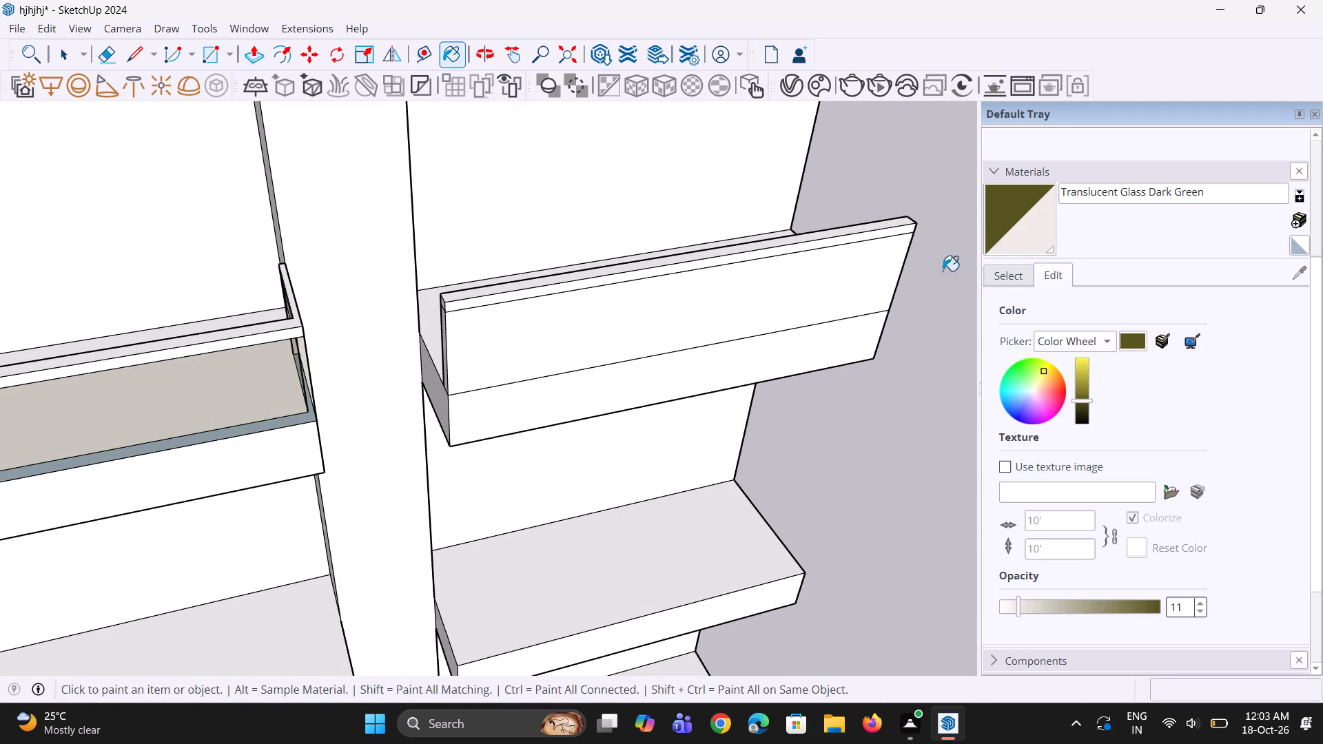
pyautogui.click(801, 280)
pyautogui.scroll(-4, 730, 331)
pyautogui.moveTo(876, 255); pyautogui.dragTo(252, 375, button='middle')
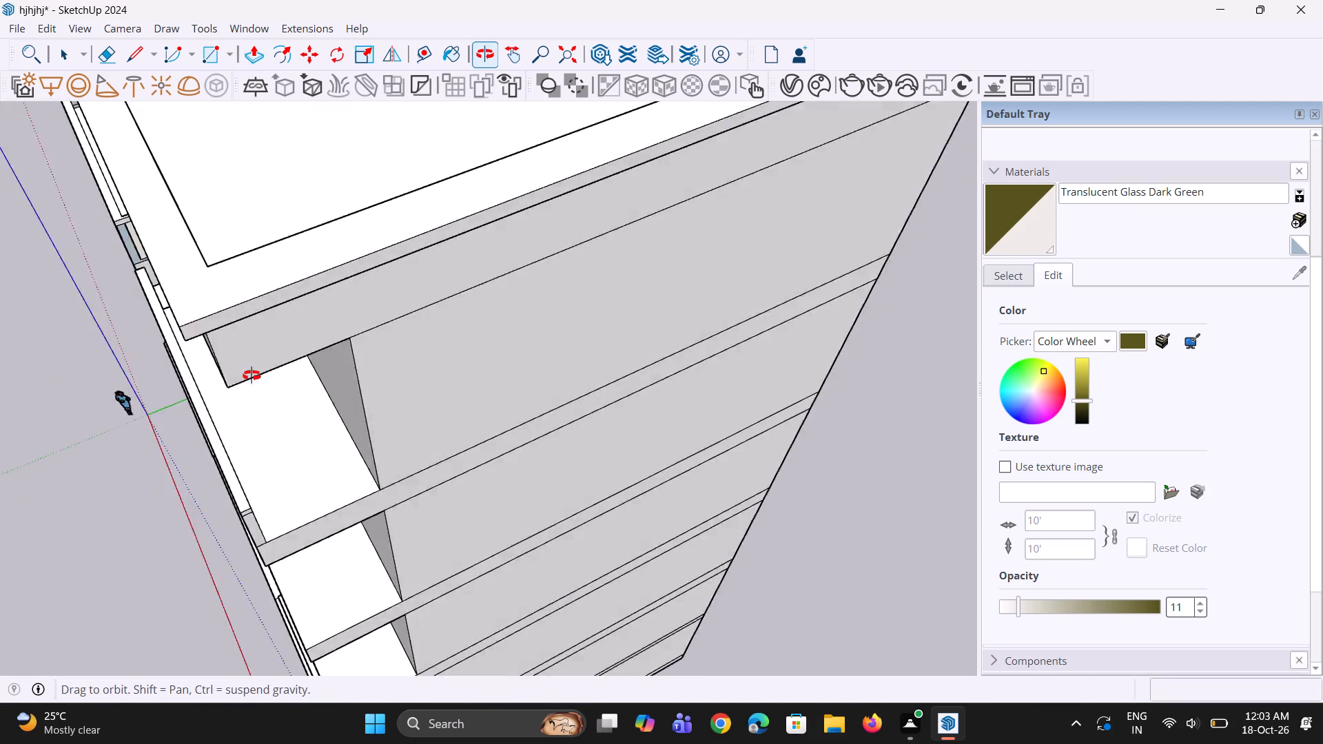
pyautogui.moveTo(252, 375); pyautogui.dragTo(243, 373, button='middle')
pyautogui.scroll(2, 165, 356)
pyautogui.click(143, 366)
# Copy the vertical inner edges at the front railing's outer end about 6" inward along the panel and handrail band.
pyautogui.moveTo(137, 417); pyautogui.dragTo(163, 404, button='middle')
pyautogui.scroll(1, 143, 418)
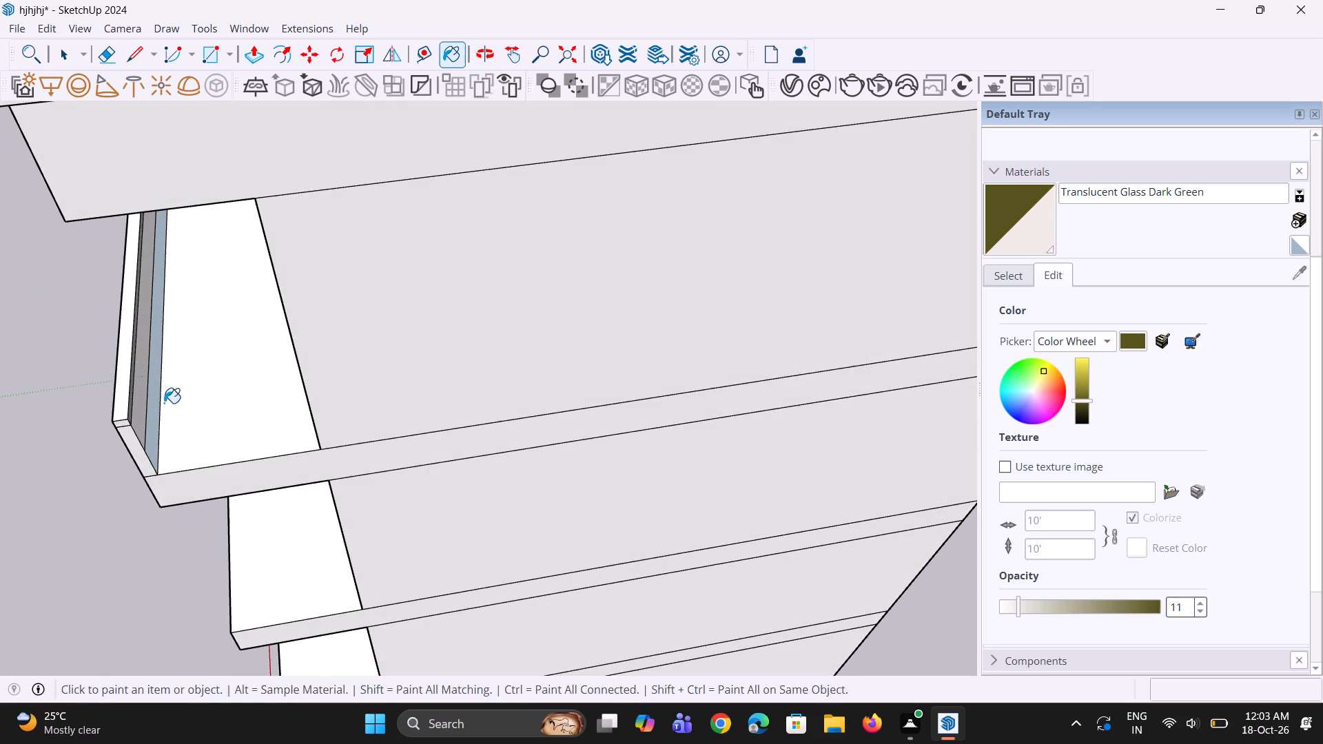
pyautogui.press('space')
pyautogui.press('space')
pyautogui.click(147, 446)
pyautogui.scroll(3, 147, 452)
pyautogui.click(147, 452)
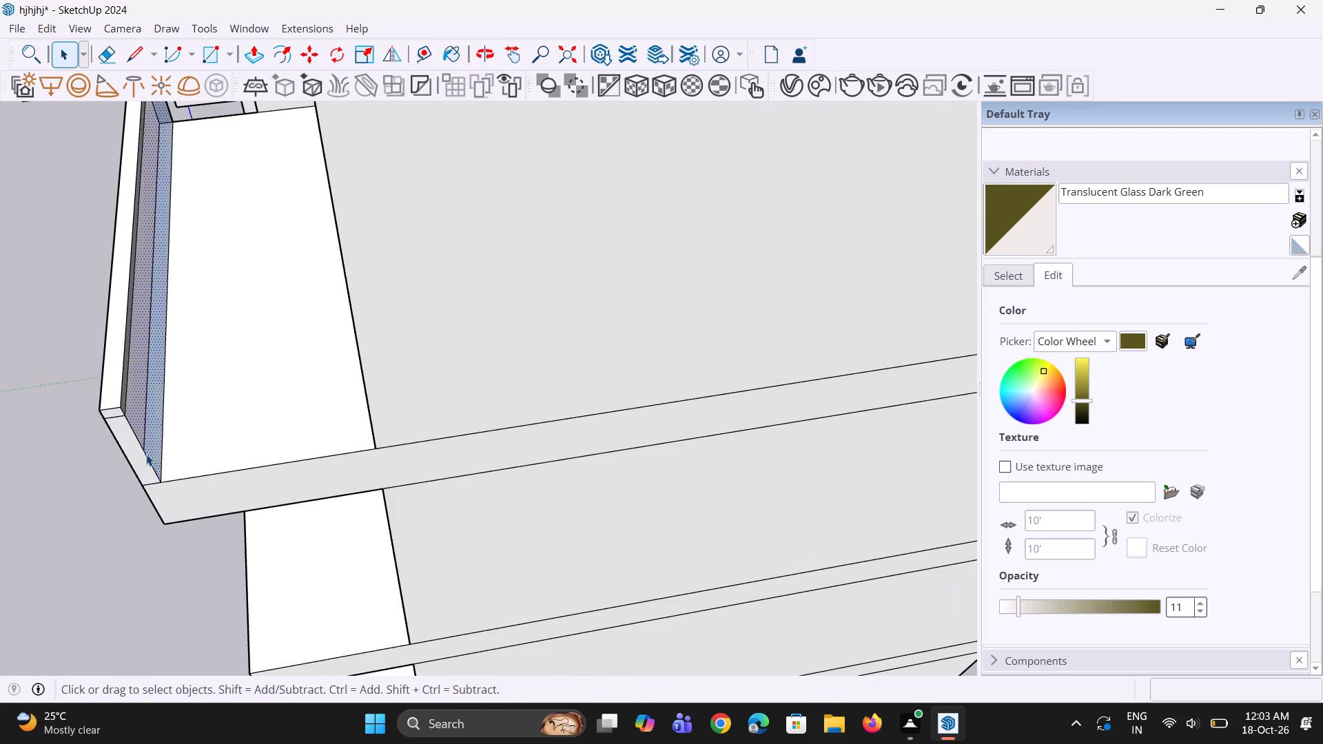
pyautogui.scroll(5, 111, 363)
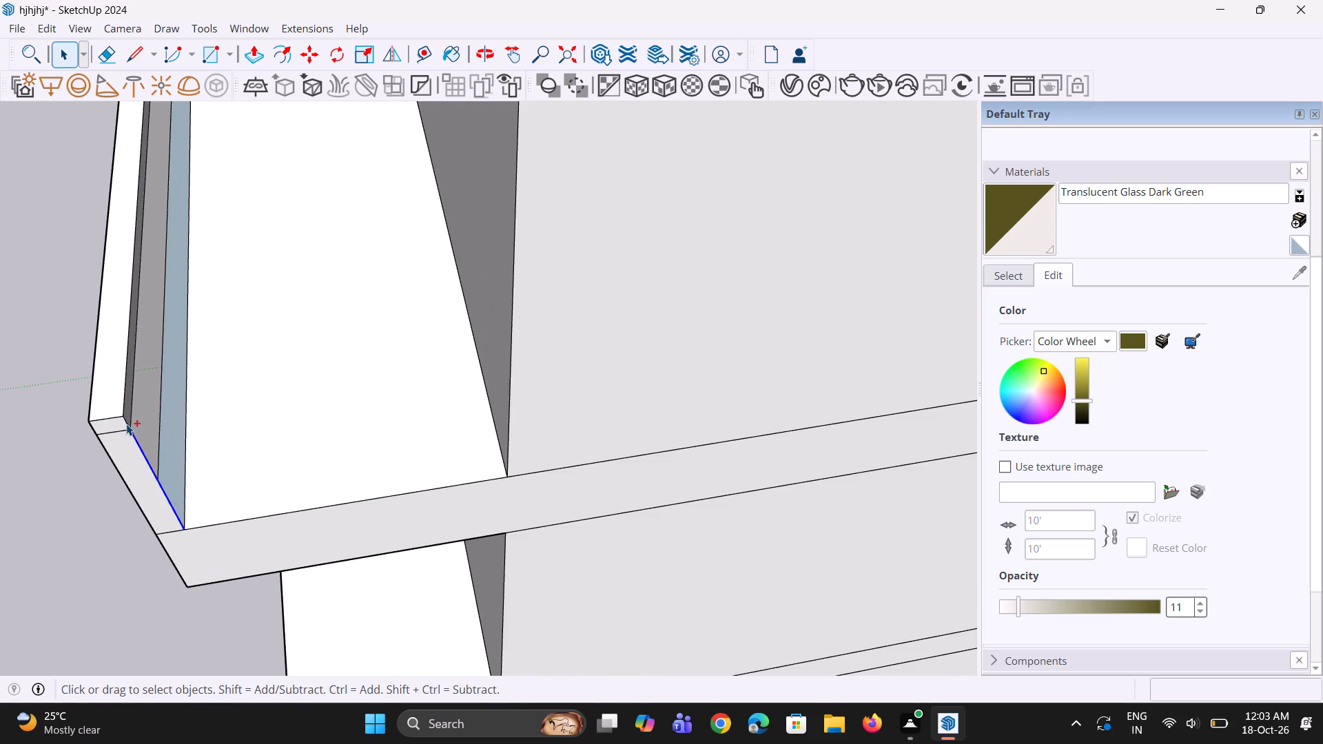
pyautogui.keyDown('ctrl'); pyautogui.click(126, 424); pyautogui.keyUp('ctrl')
pyautogui.scroll(4, 131, 421)
pyautogui.press('m')
pyautogui.scroll(1, 129, 412)
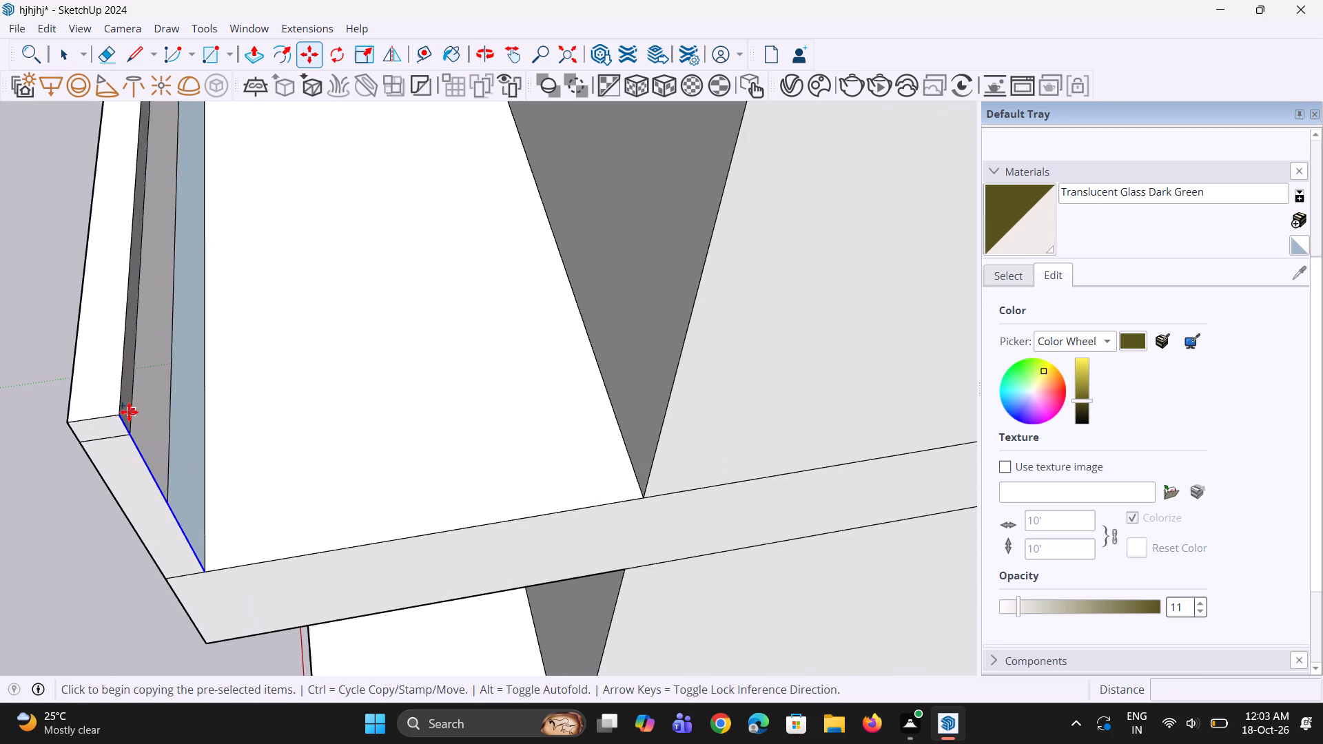
pyautogui.scroll(1, 129, 412)
pyautogui.click(119, 414)
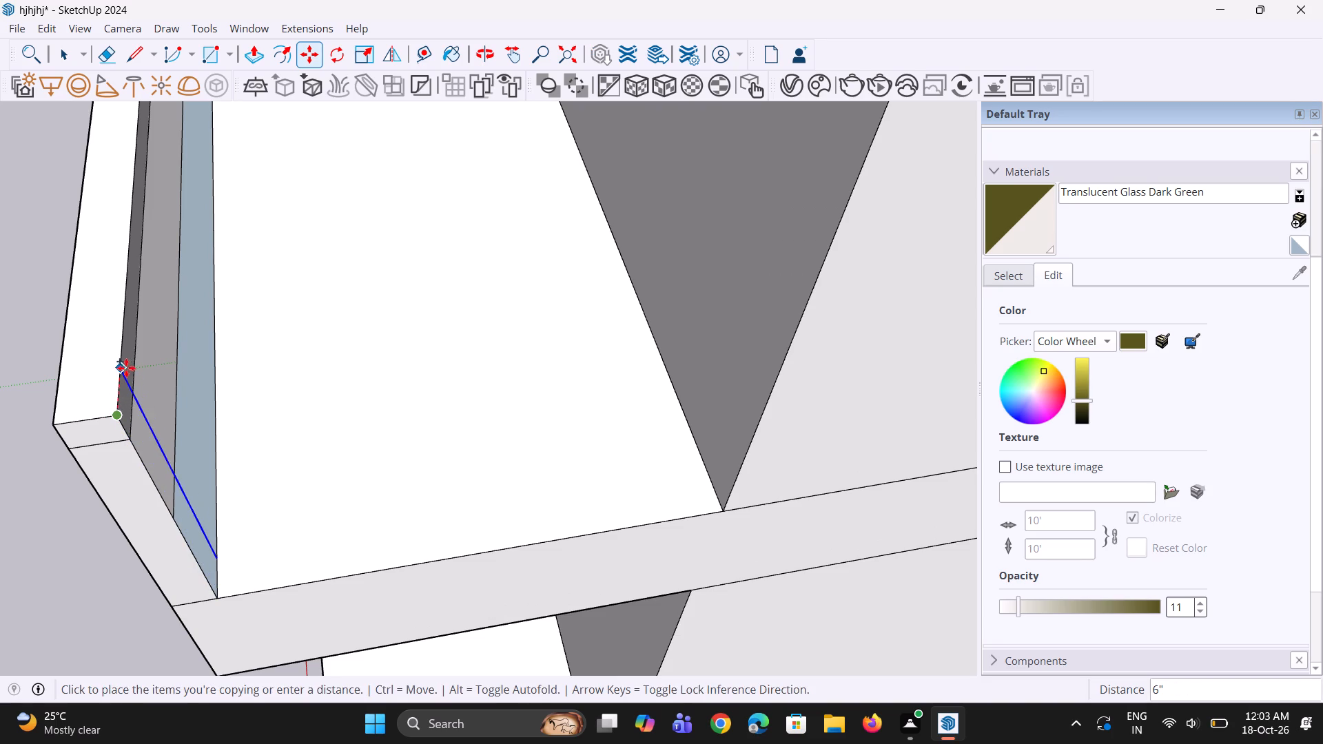
pyautogui.click(121, 365)
# Push/Pull the marked panel strip 5' 10 7/8" back to the wall and extend the handrail strip by the same distance.
pyautogui.press('space')
pyautogui.press('p')
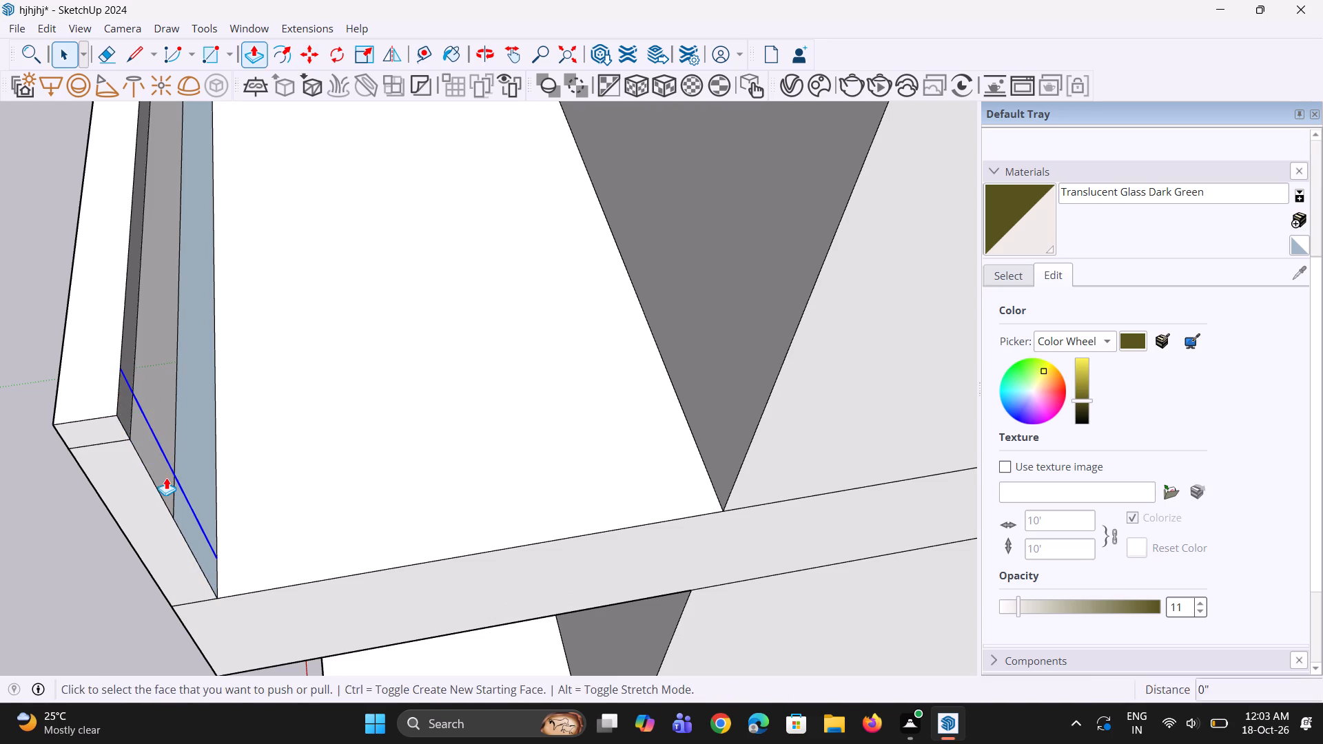
pyautogui.click(166, 477)
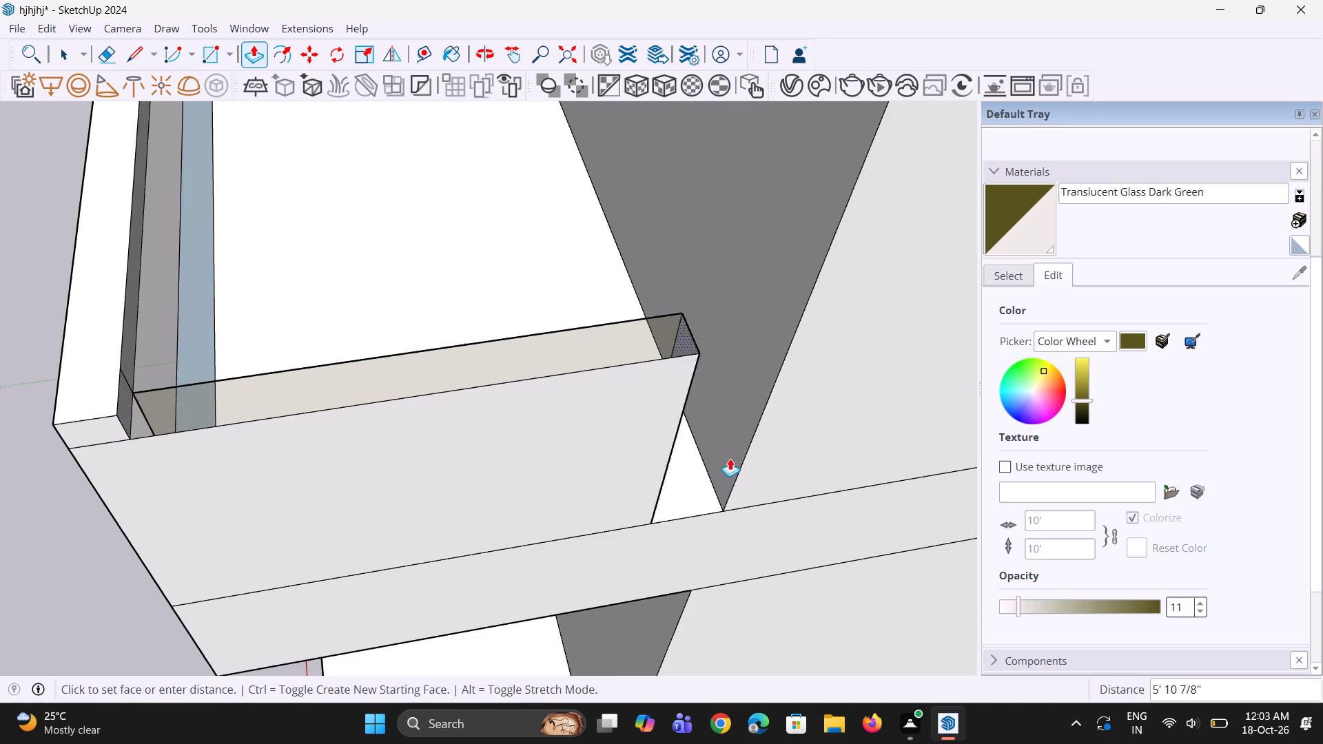
pyautogui.click(750, 447)
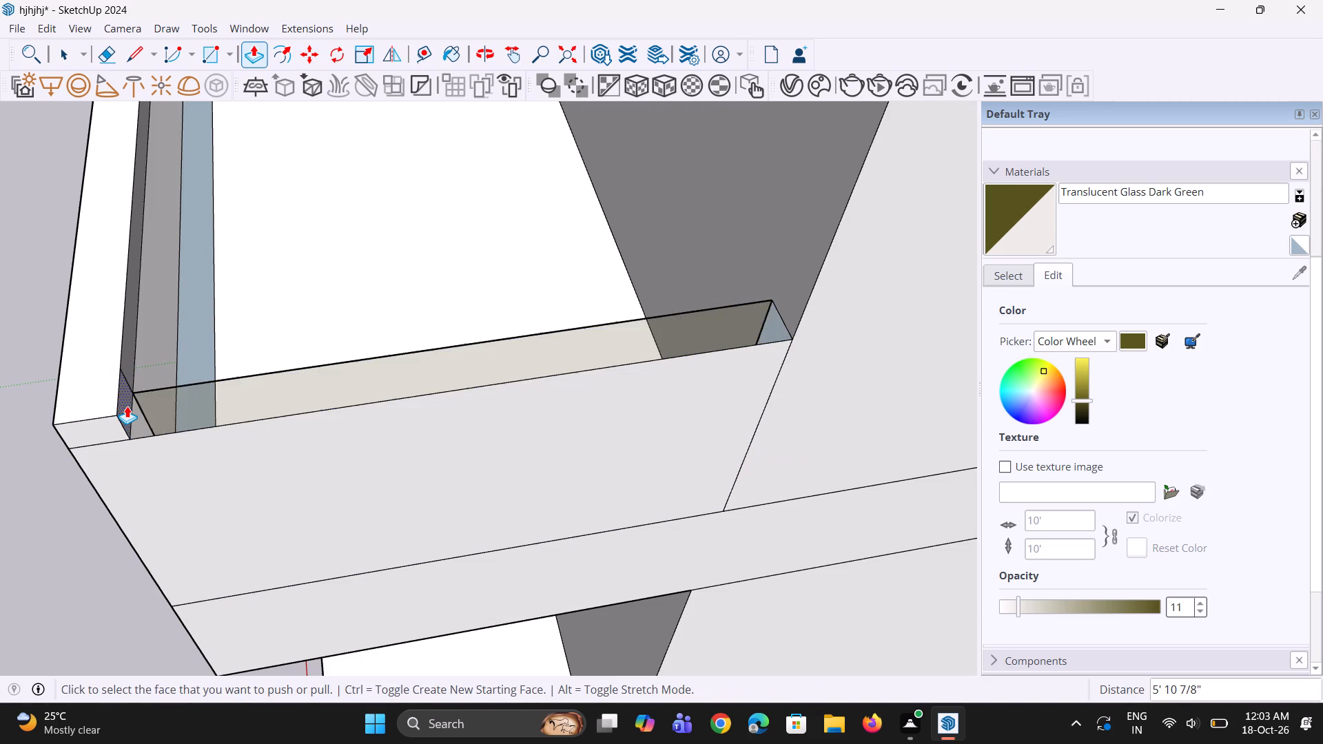
pyautogui.doubleClick(127, 406)
# Paint the outer face of the top-right balcony's outer side railing panel with Translucent Glass Dark Green.
pyautogui.moveTo(218, 444); pyautogui.dragTo(292, 415, button='middle')
pyautogui.press('space')
pyautogui.press('space')
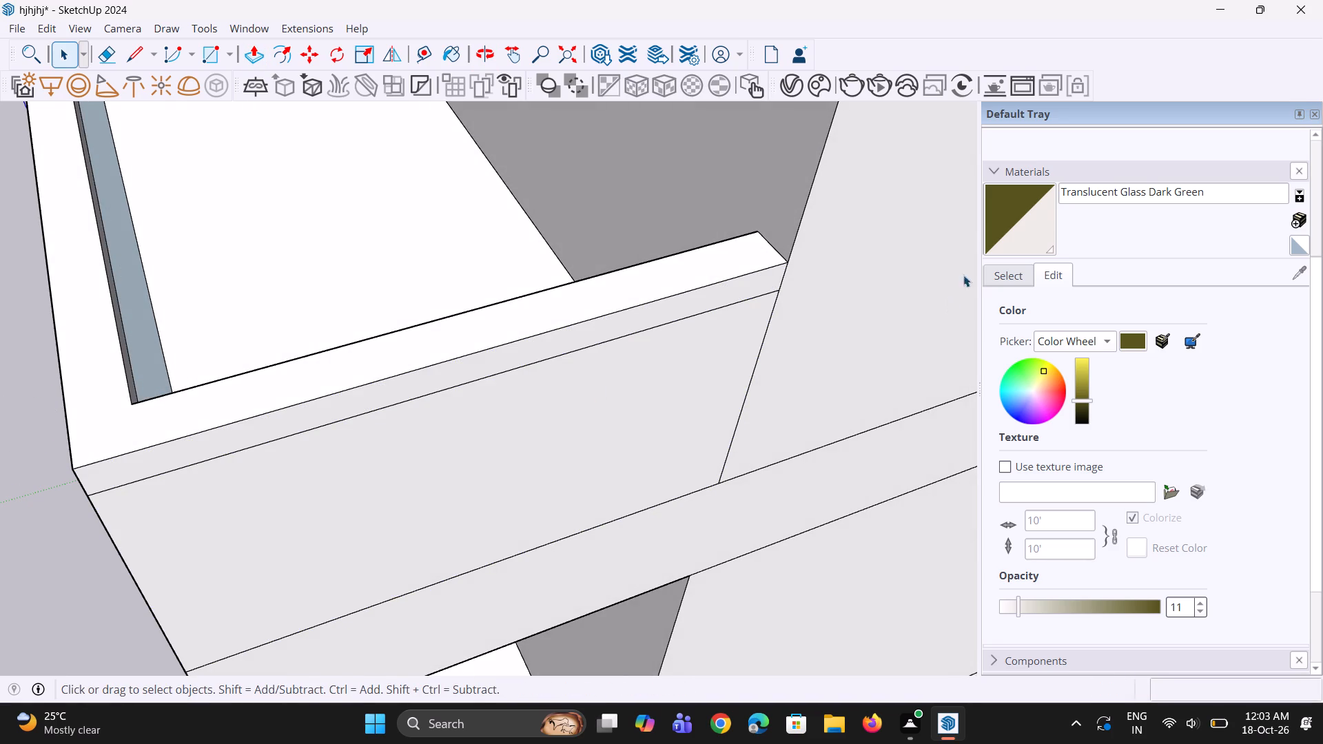
pyautogui.click(995, 229)
pyautogui.click(562, 433)
# Examine the side and front railings of the top-right balcony against those of the top-left balcony.
pyautogui.moveTo(279, 496); pyautogui.dragTo(584, 470, button='middle')
pyautogui.scroll(1, 298, 498)
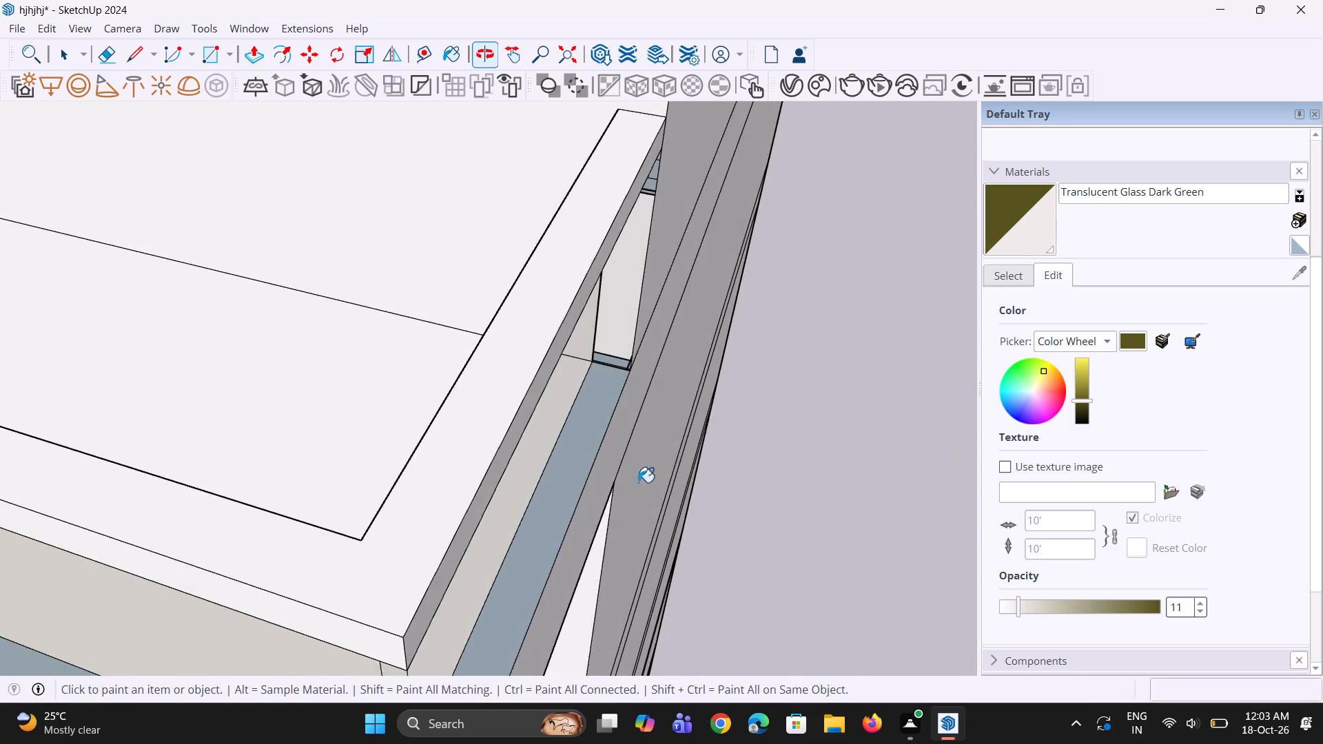
pyautogui.scroll(-11, 641, 482)
pyautogui.moveTo(279, 519); pyautogui.dragTo(573, 480, button='middle')
pyautogui.scroll(4, 729, 345)
pyautogui.scroll(10, 811, 273)
pyautogui.moveTo(872, 315); pyautogui.dragTo(500, 504, button='middle')
pyautogui.scroll(-19, 501, 502)
pyautogui.moveTo(549, 524); pyautogui.dragTo(565, 347, button='middle')
pyautogui.scroll(1, 549, 524)
pyautogui.scroll(15, 560, 300)
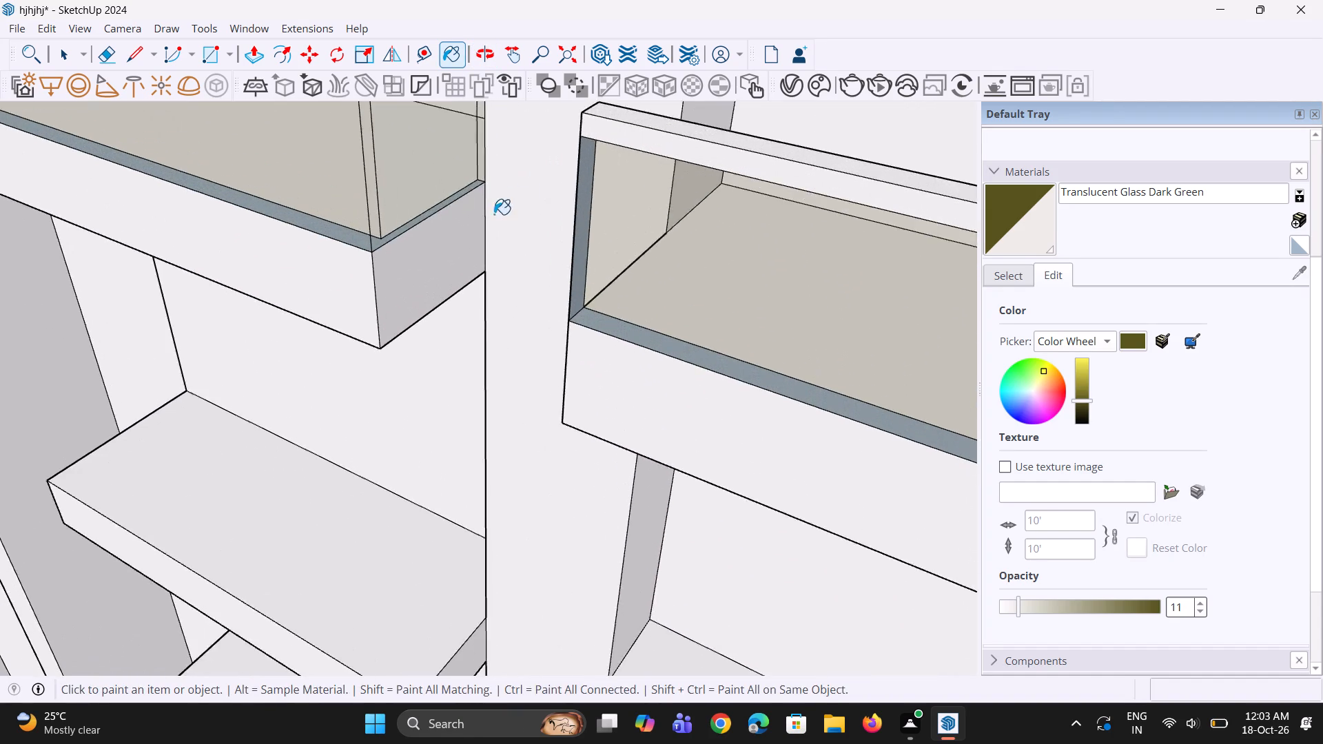
pyautogui.scroll(2, 494, 214)
# Thicken the top-left balcony's side railing beside the central column by pushing its handrail and glass panel slightly inward.
pyautogui.moveTo(494, 214); pyautogui.dragTo(939, 340, button='middle')
pyautogui.scroll(-5, 794, 411)
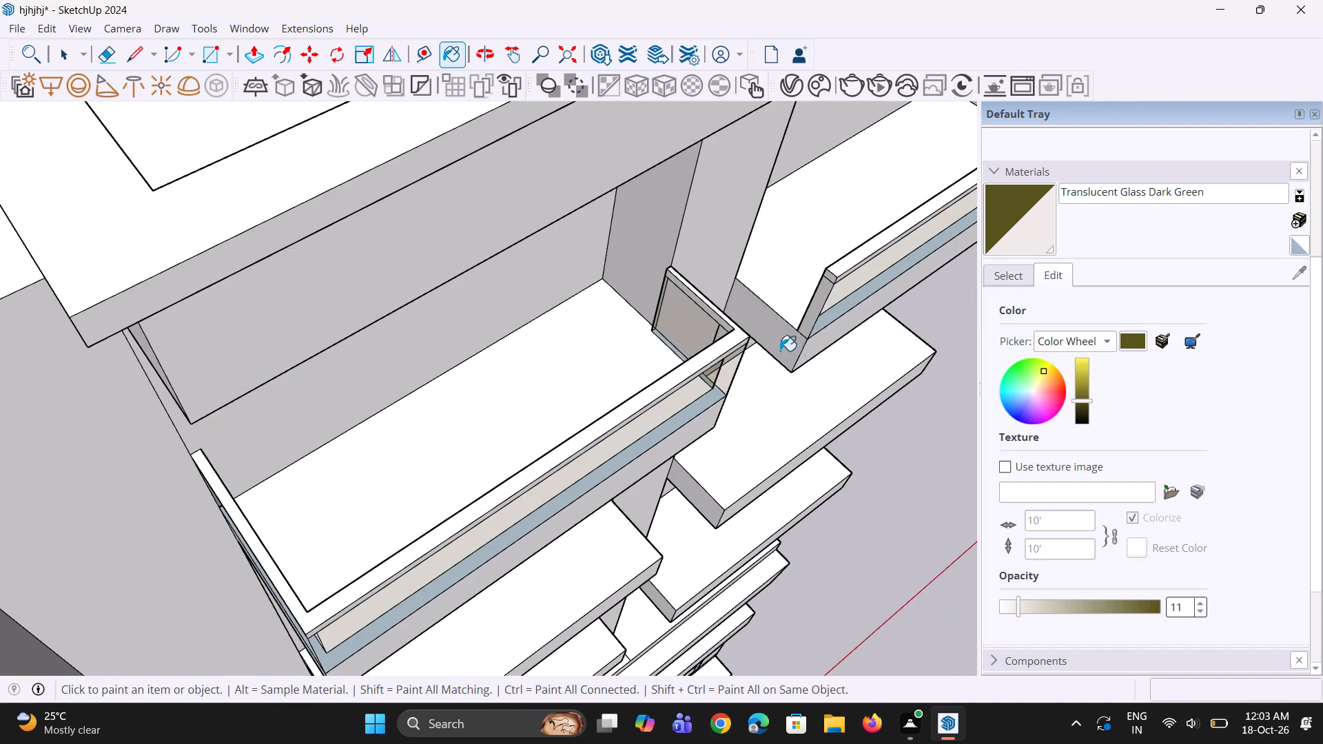
pyautogui.moveTo(800, 353); pyautogui.dragTo(845, 340, button='middle')
pyautogui.scroll(6, 804, 253)
pyautogui.scroll(1, 673, 311)
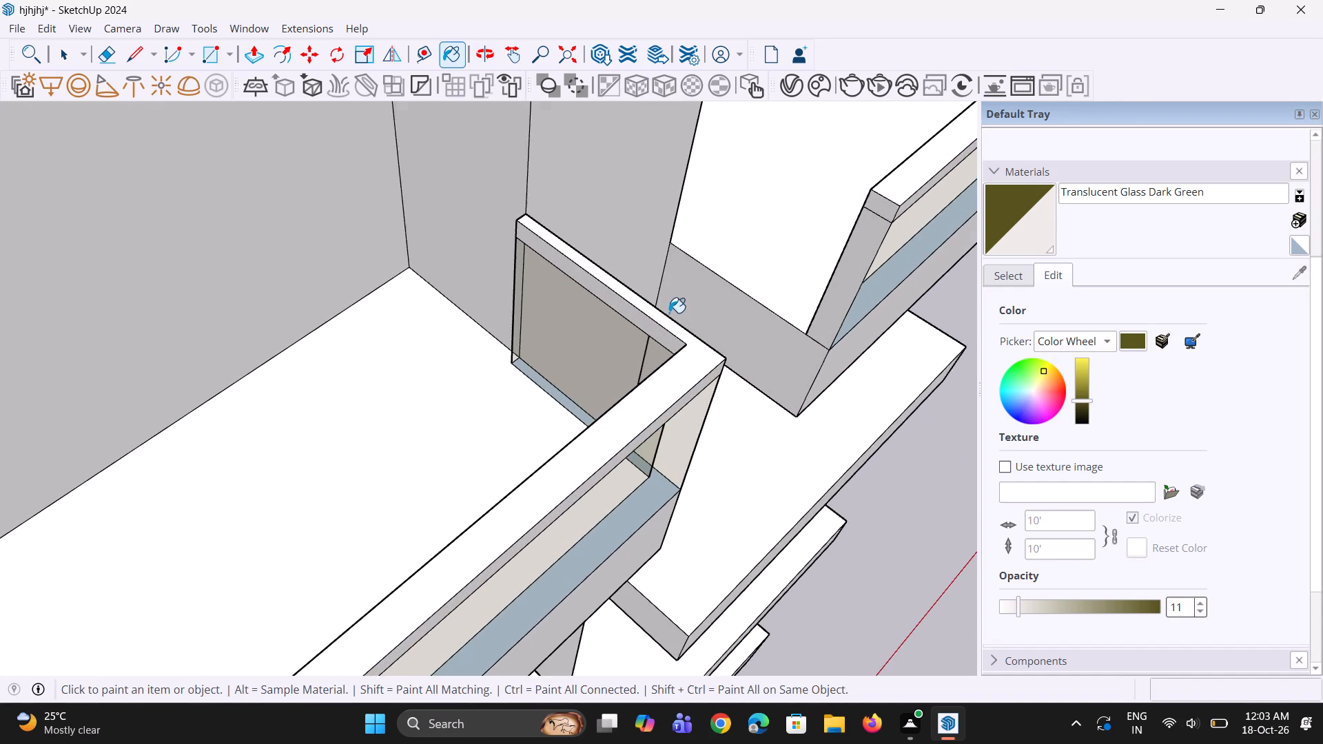
pyautogui.scroll(1, 669, 313)
pyautogui.press('space')
pyautogui.press('p')
pyautogui.click(649, 335)
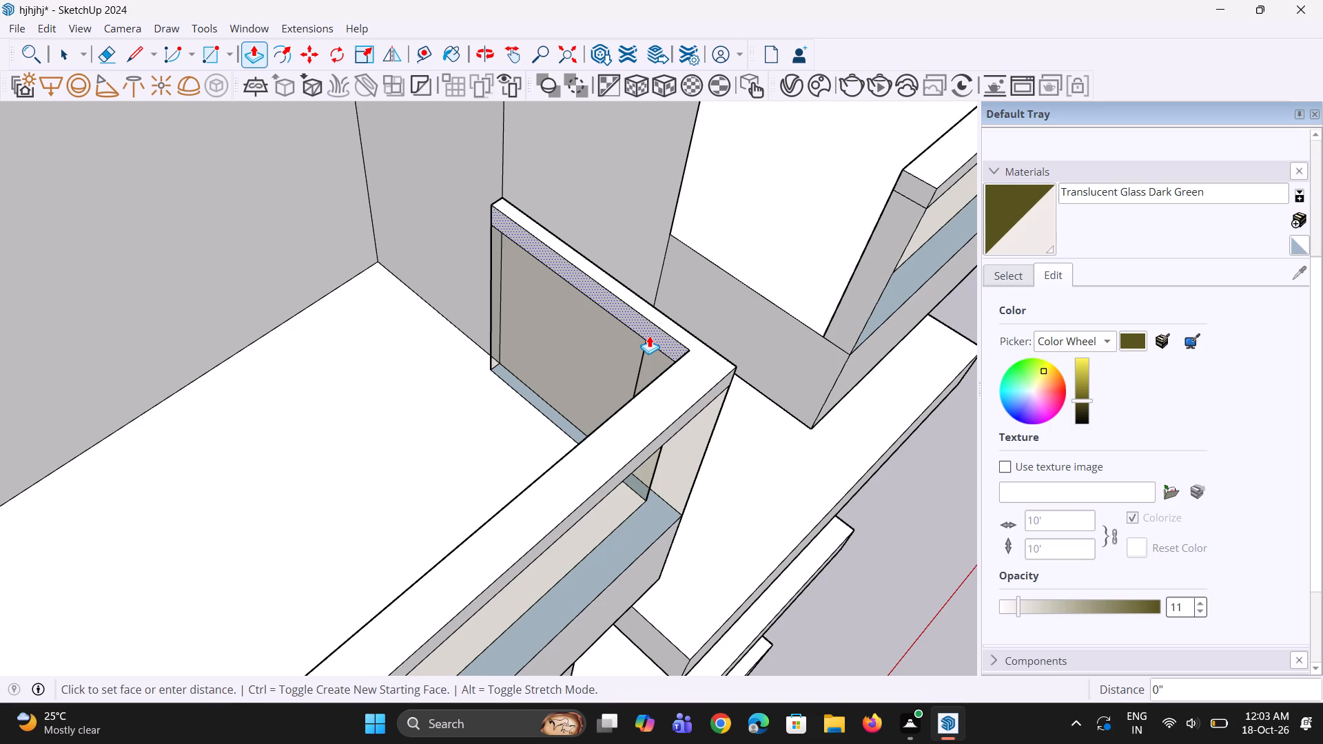
pyautogui.click(643, 343)
pyautogui.doubleClick(613, 364)
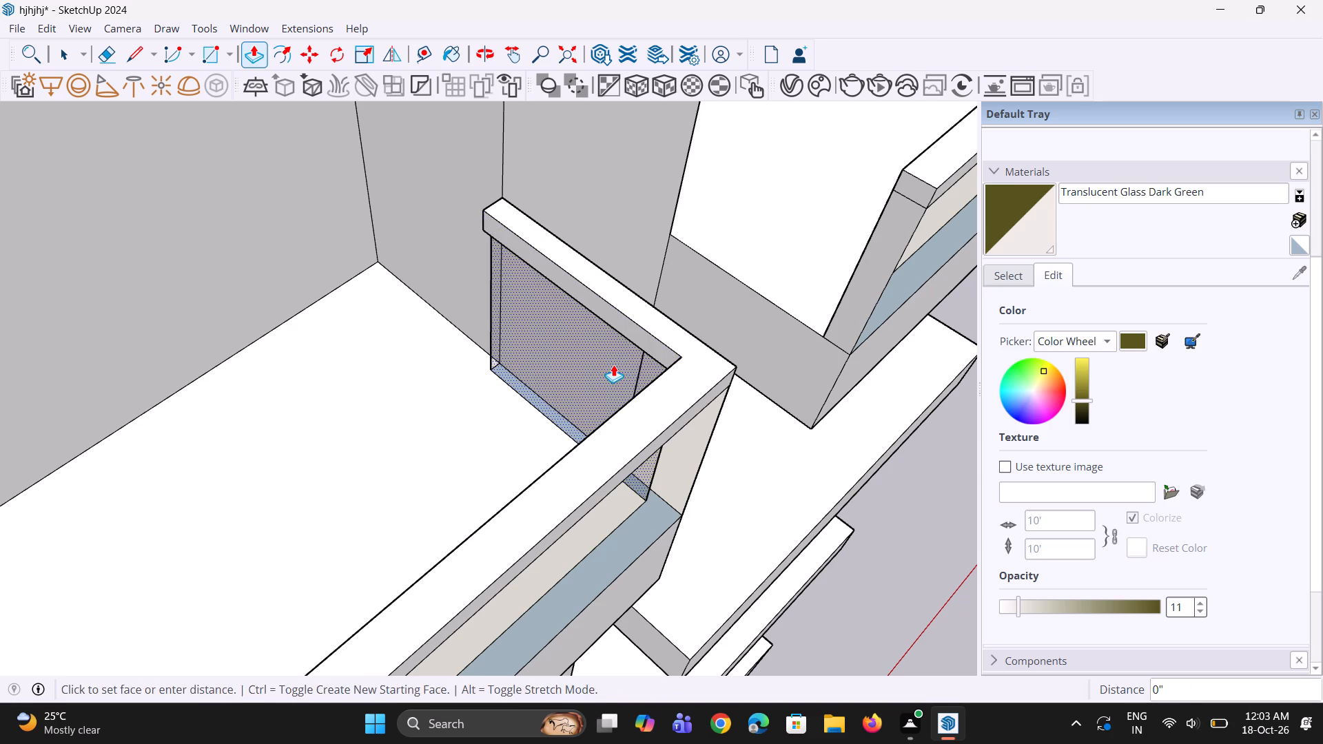
pyautogui.click(637, 331)
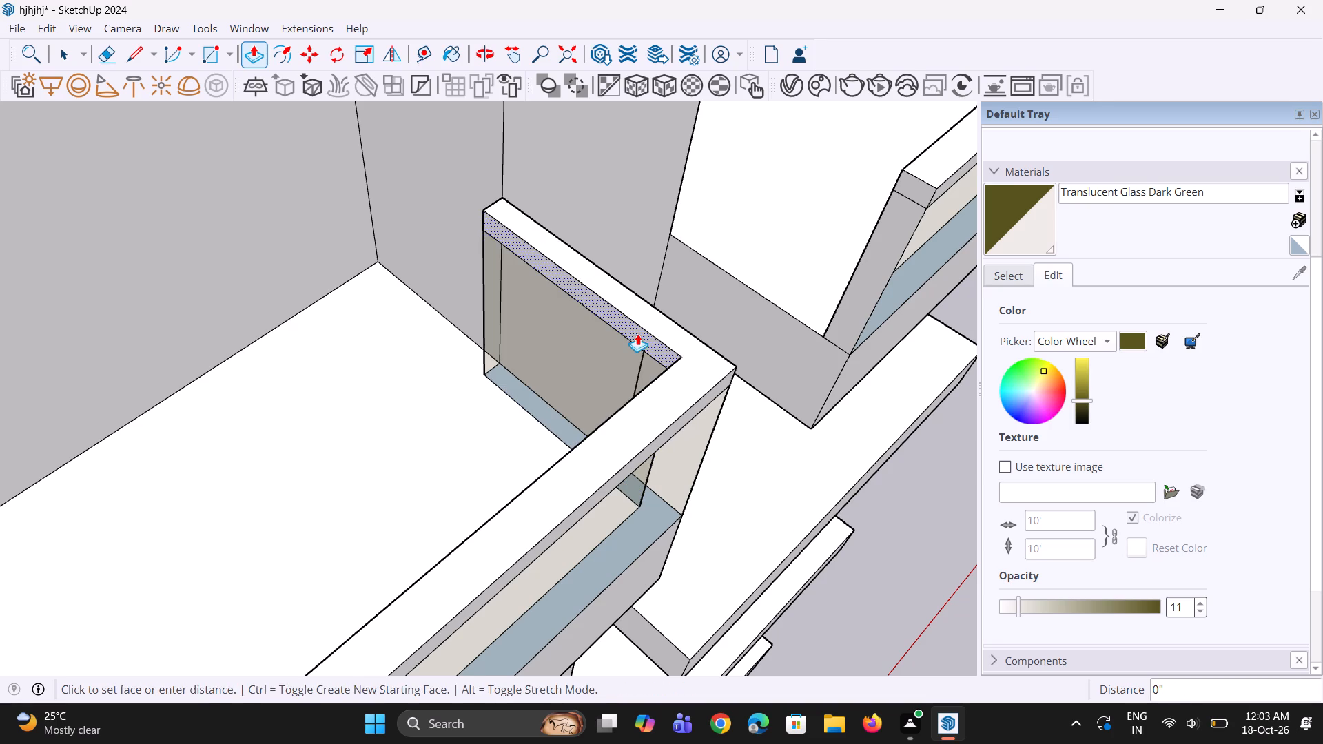
pyautogui.click(633, 340)
pyautogui.doubleClick(605, 366)
# Copy the vertical inner edges at the top-right railing's end near the central column about 7" inward along the panel and handrail.
pyautogui.moveTo(605, 378); pyautogui.dragTo(560, 381, button='middle')
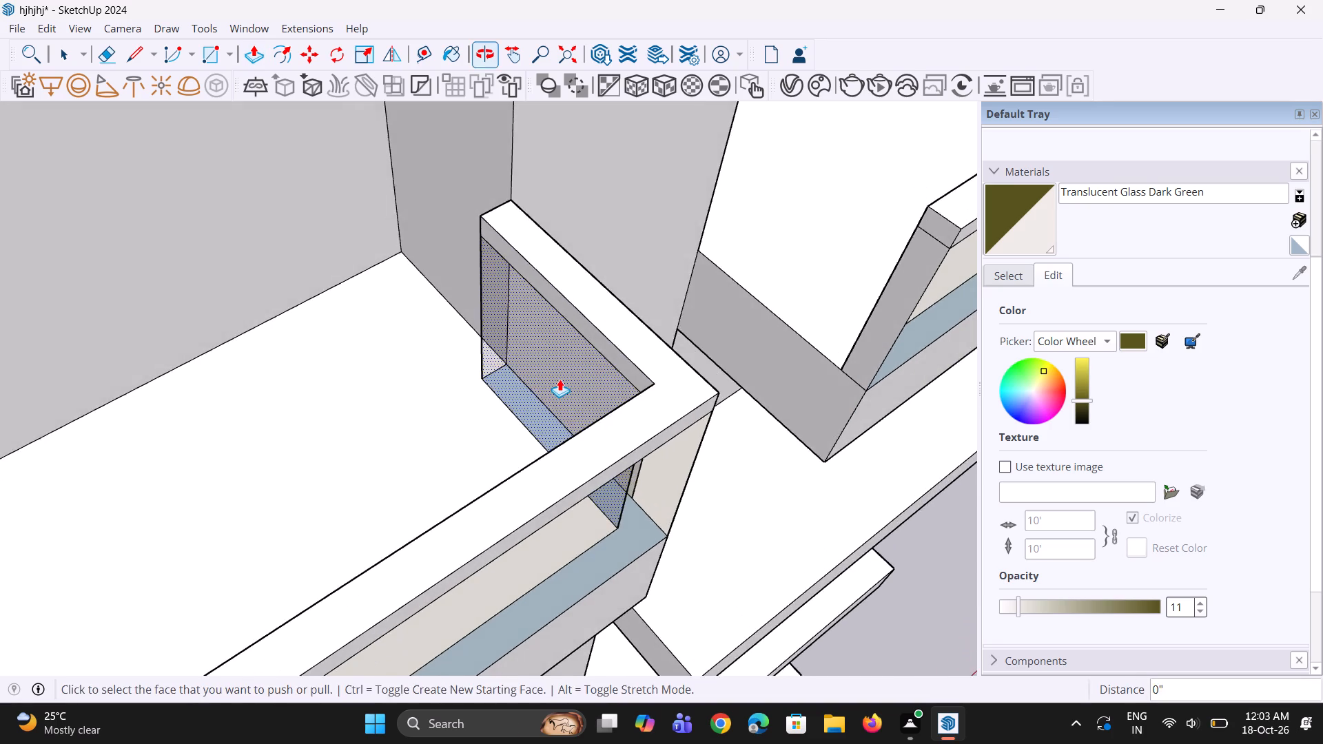
pyautogui.scroll(-6, 560, 379)
pyautogui.moveTo(559, 378); pyautogui.dragTo(573, 349, button='middle')
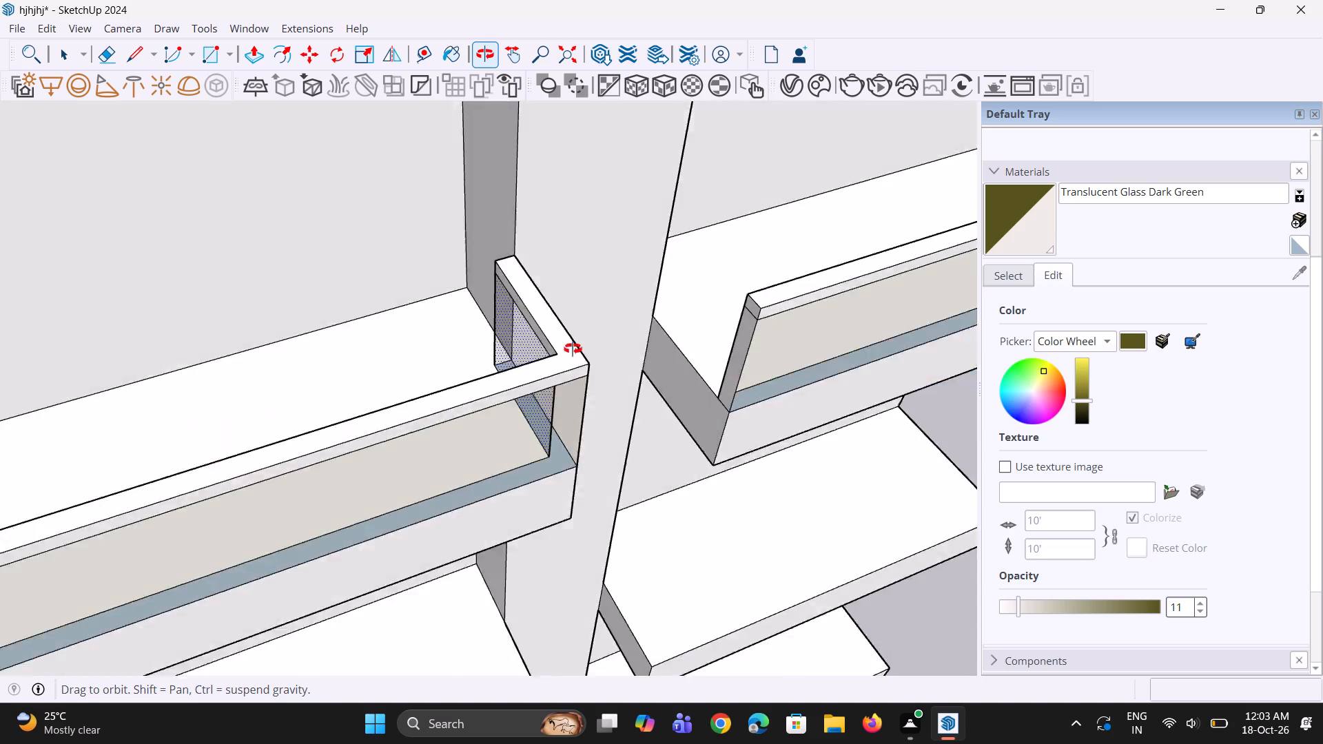
pyautogui.moveTo(573, 349); pyautogui.dragTo(17, 322, button='middle')
pyautogui.scroll(-5, 240, 355)
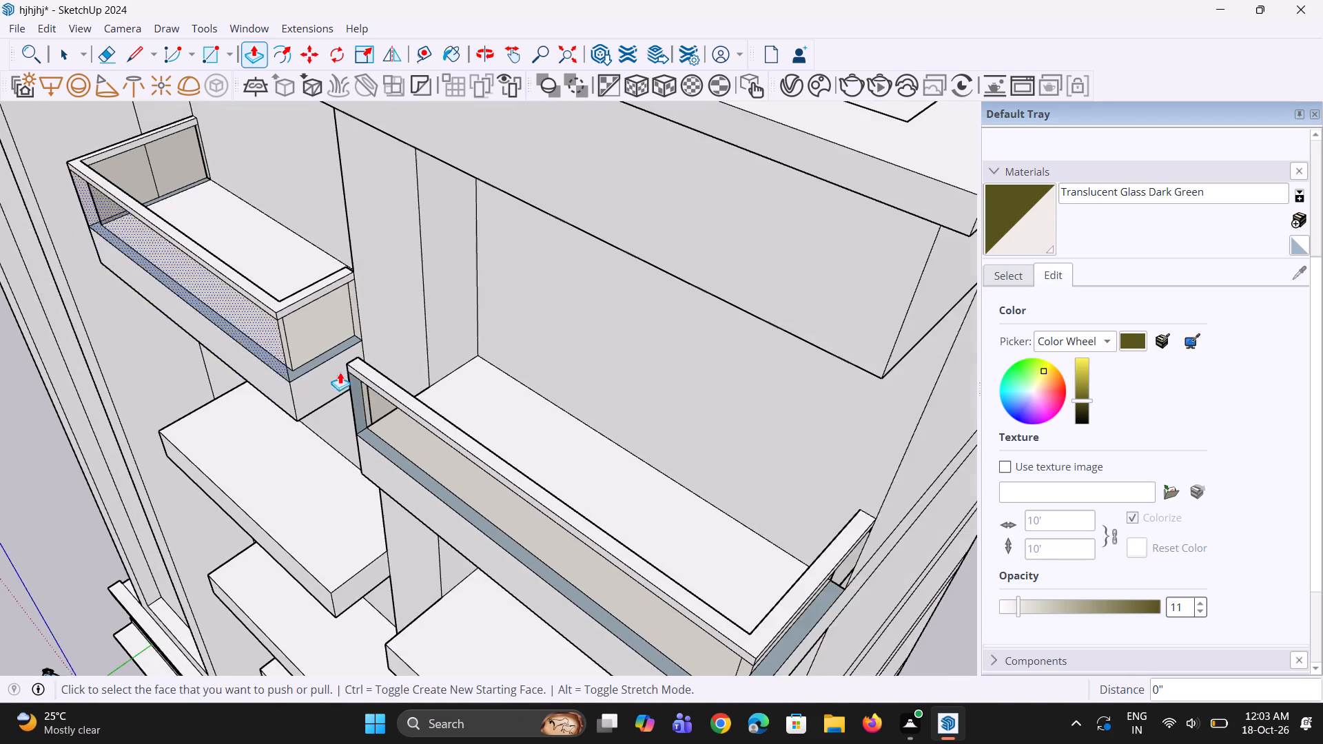
pyautogui.moveTo(377, 382); pyautogui.dragTo(1089, 329, button='middle')
pyautogui.scroll(3, 913, 322)
pyautogui.scroll(3, 493, 338)
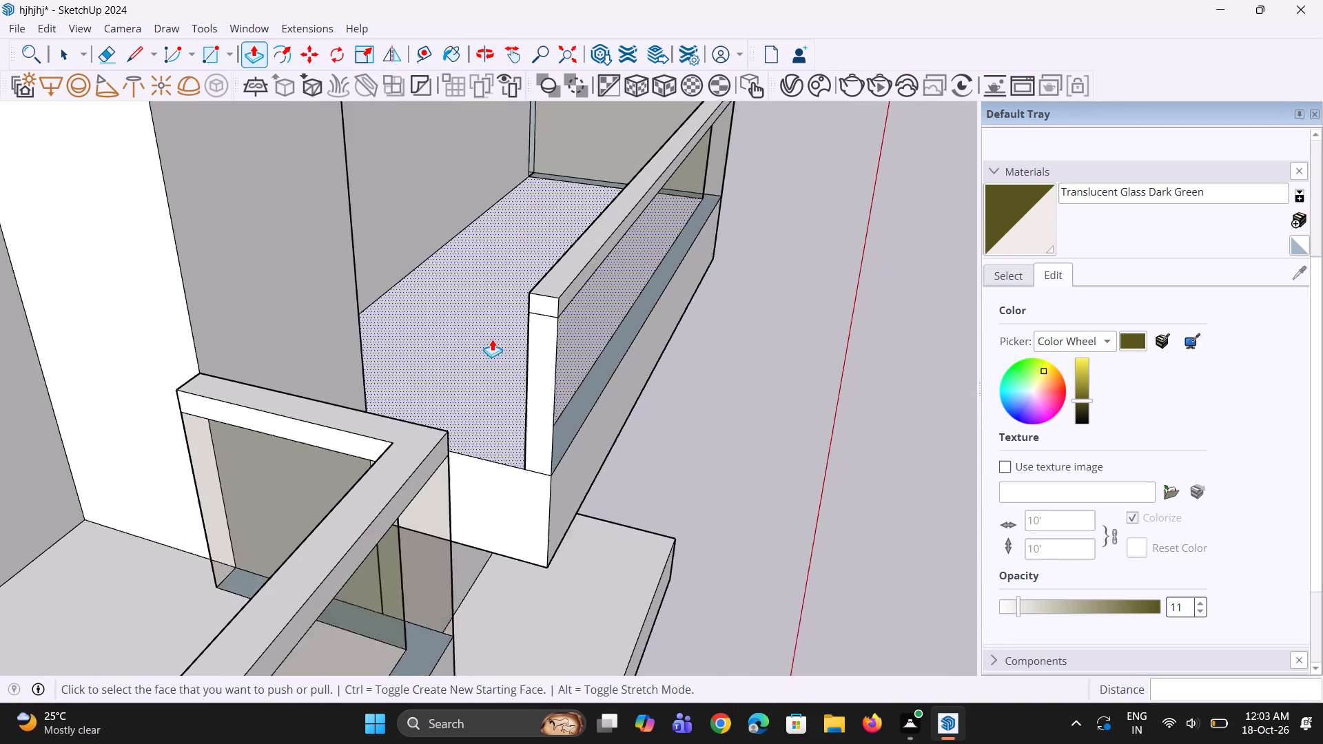
pyautogui.scroll(7, 492, 339)
pyautogui.moveTo(544, 366); pyautogui.dragTo(688, 395, button='middle')
pyautogui.press('space')
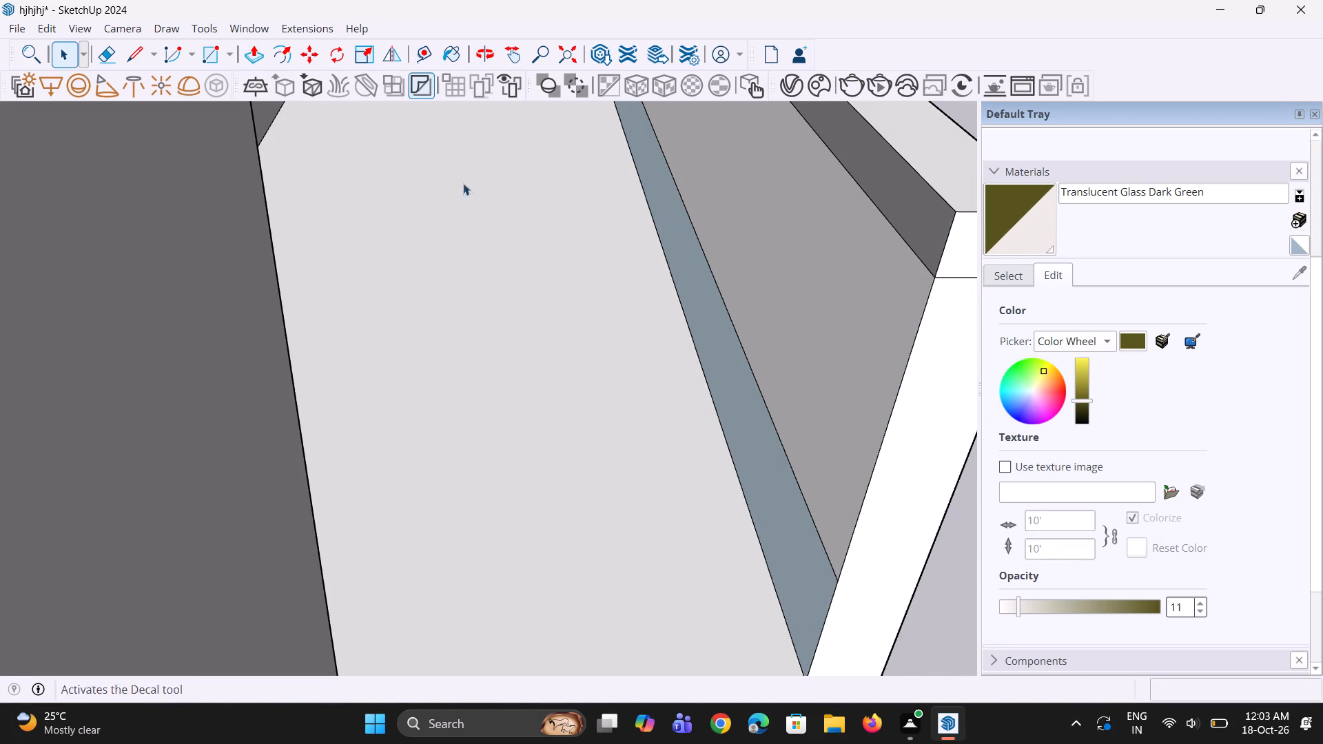
pyautogui.scroll(-2, 473, 227)
pyautogui.scroll(1, 721, 328)
pyautogui.click(756, 342)
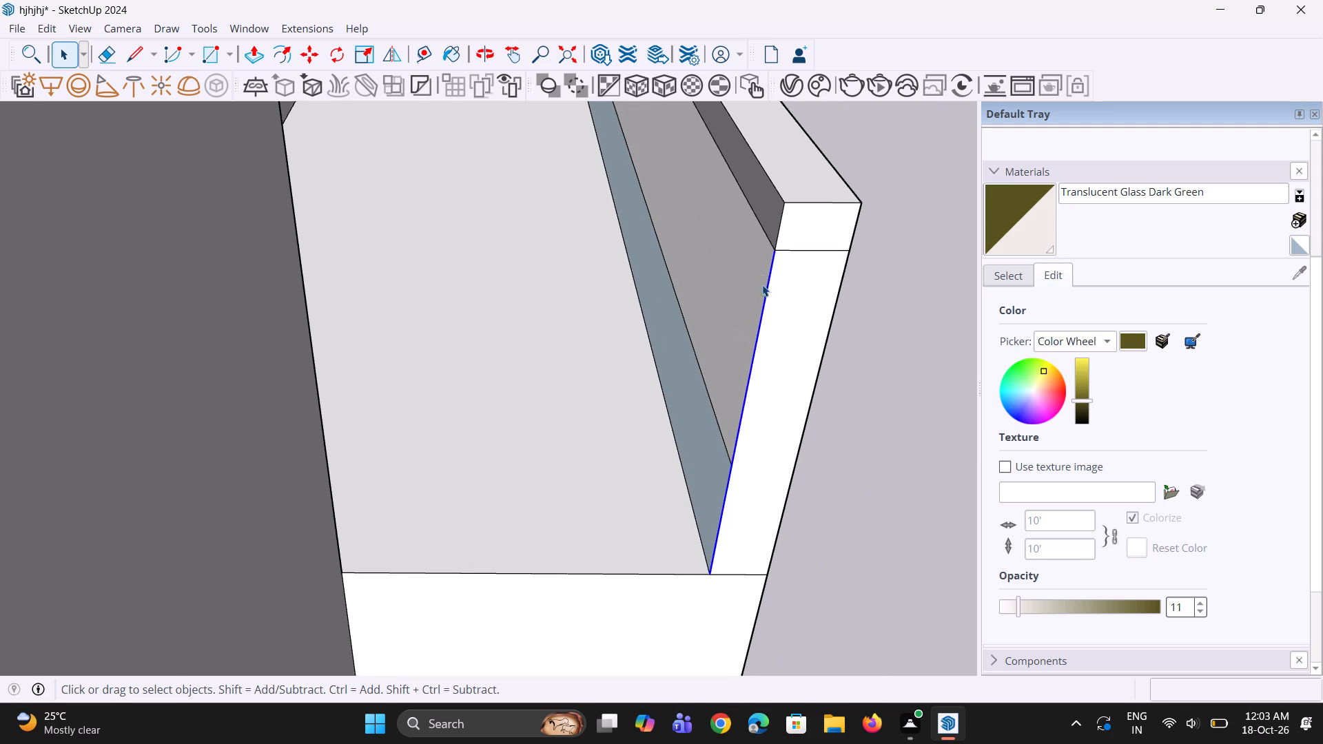
pyautogui.scroll(2, 763, 266)
pyautogui.keyDown('ctrl'); pyautogui.click(783, 227); pyautogui.keyUp('ctrl')
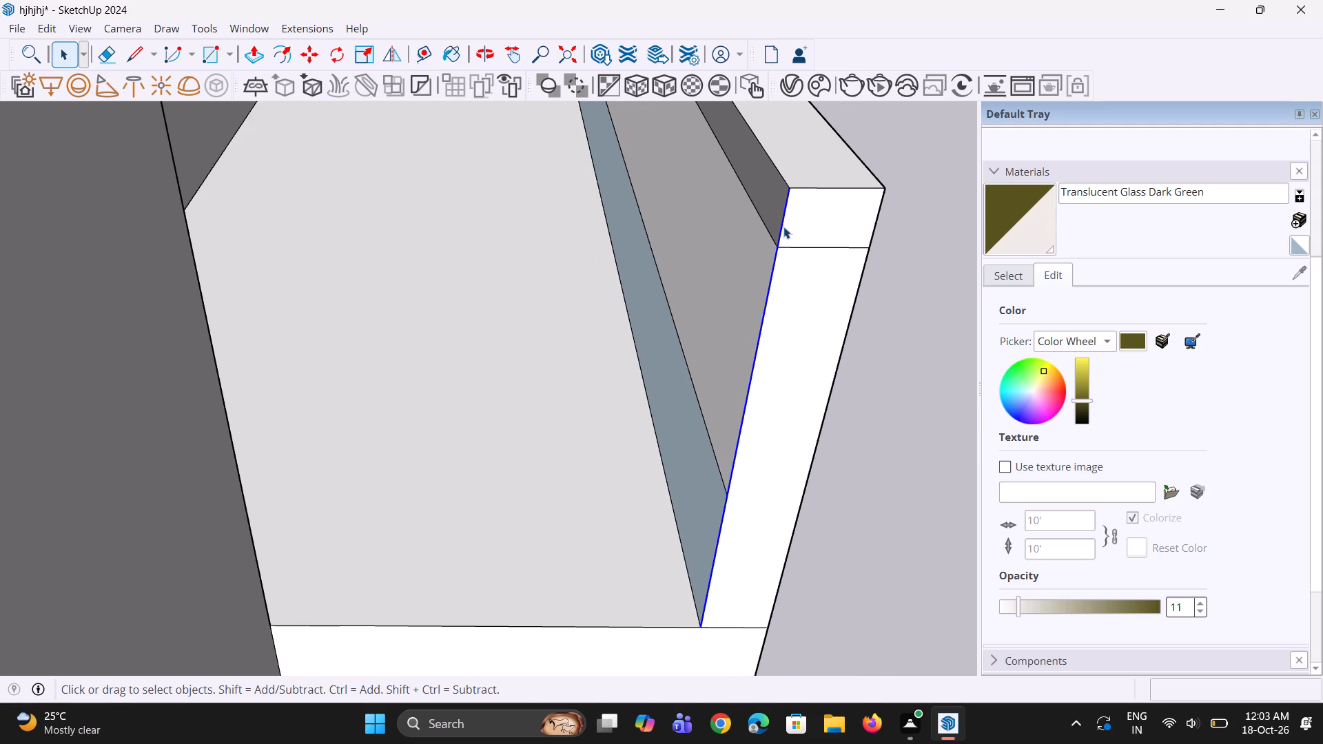
pyautogui.press('m')
pyautogui.scroll(1, 777, 197)
pyautogui.click(790, 191)
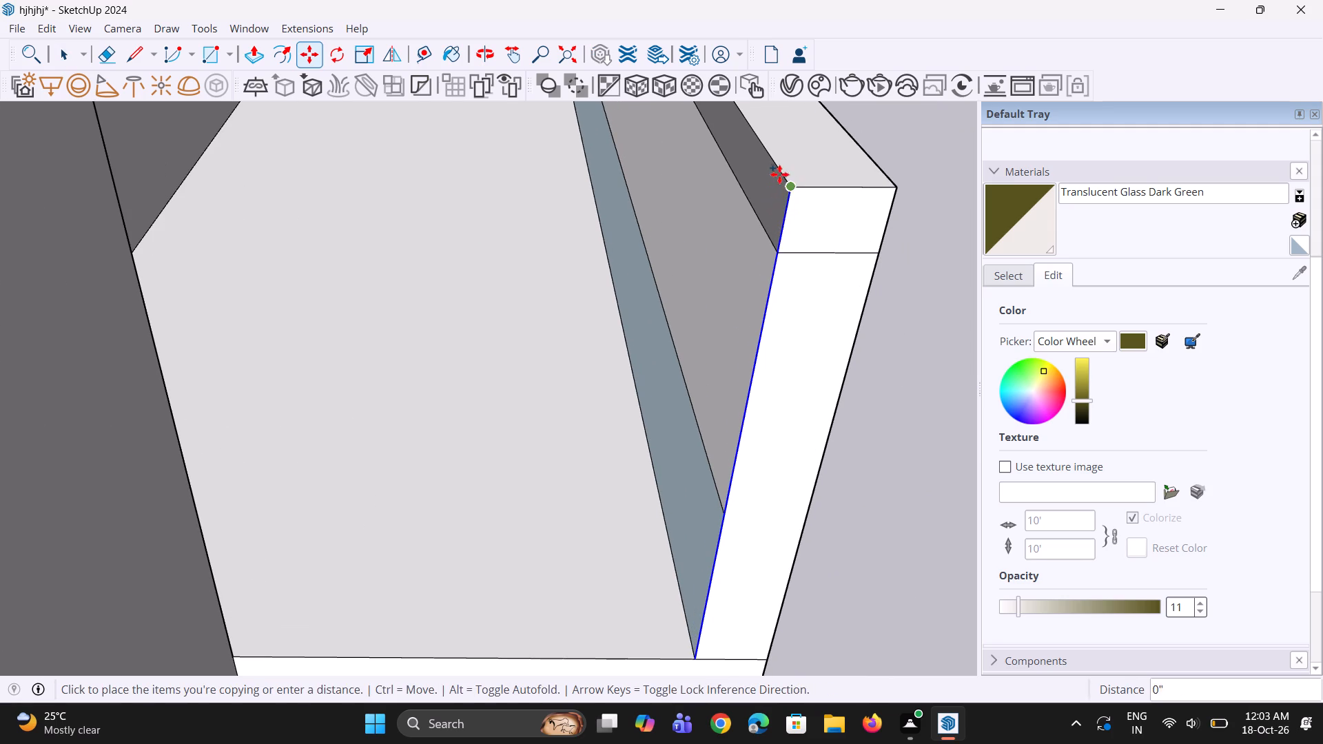
pyautogui.click(750, 151)
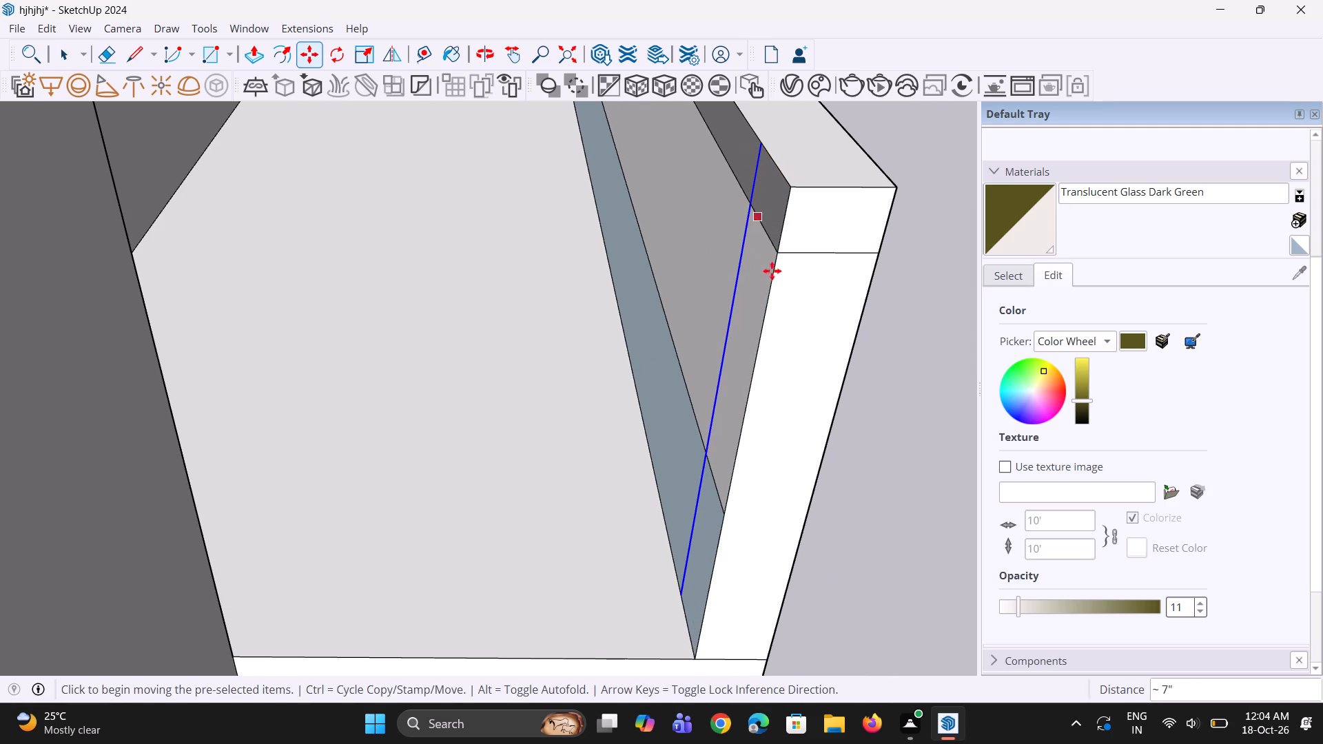
# Push/Pull the marked panel strip 3' 2 7/16" back to the central column and extend the handrail strip by the same distance.
pyautogui.press('p')
pyautogui.click(748, 309)
pyautogui.scroll(-3, 670, 339)
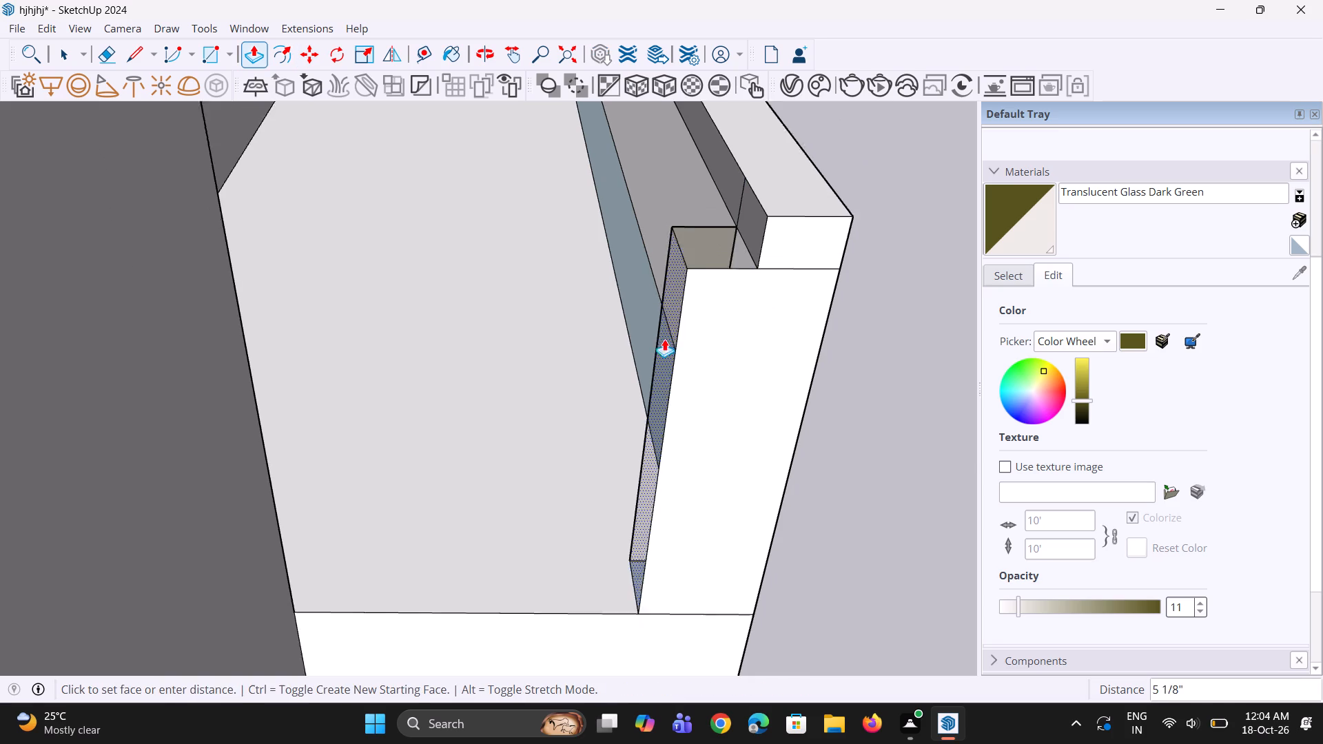
pyautogui.click(298, 447)
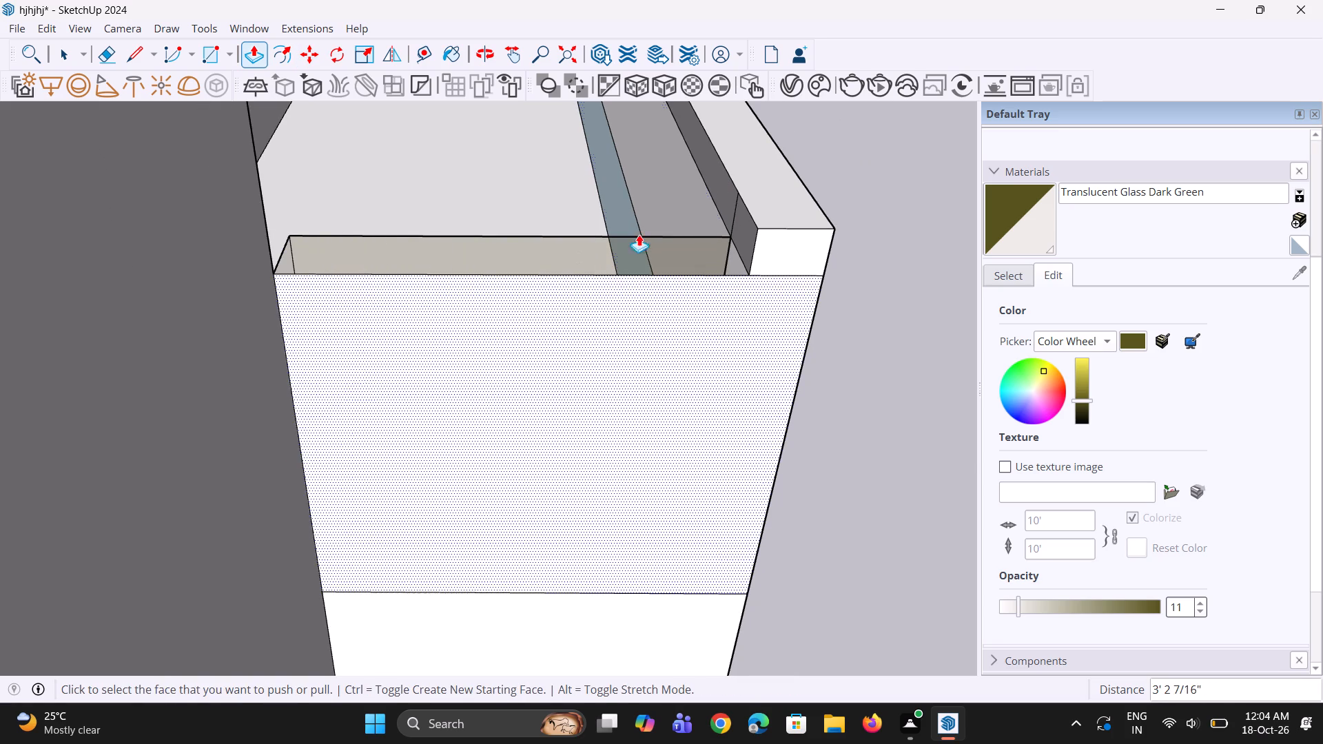
pyautogui.doubleClick(743, 242)
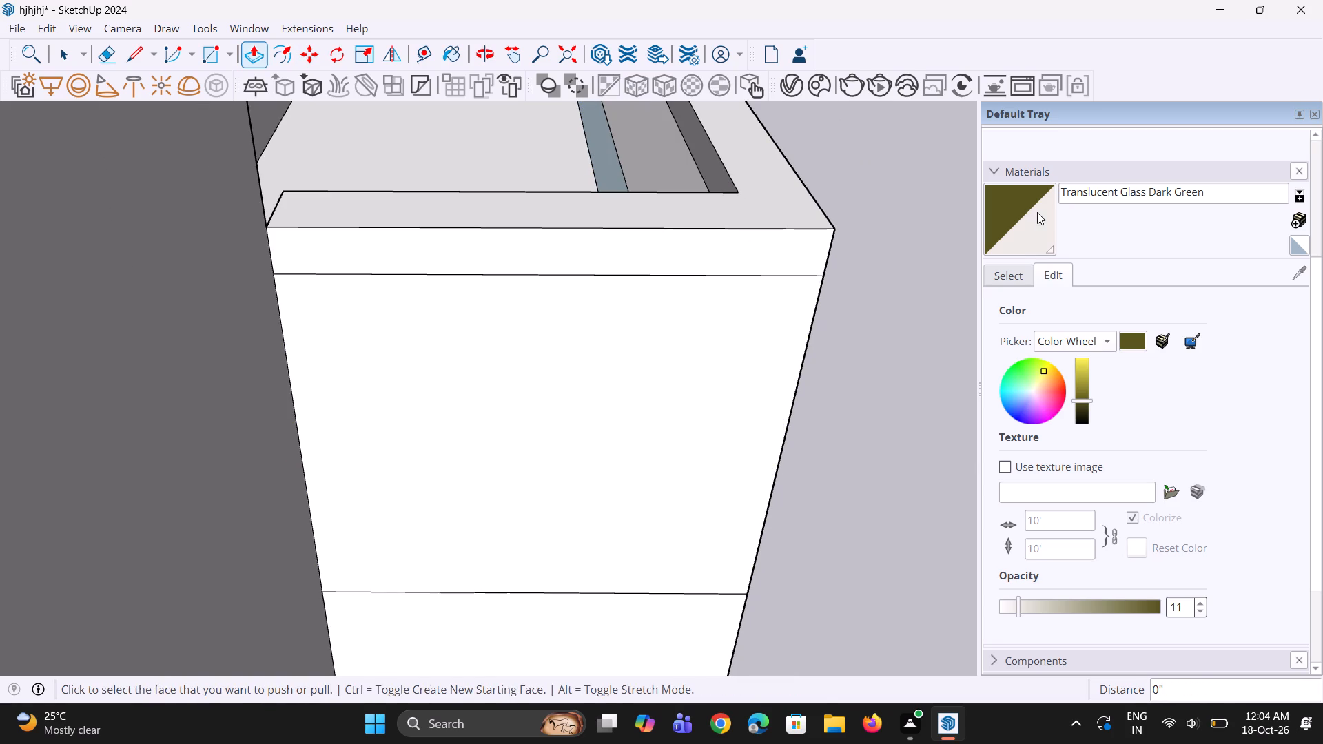
# Paint the outer face of the top-right balcony's side railing panel beside the central column with Translucent Glass Dark Green.
pyautogui.click(1037, 212)
pyautogui.click(606, 345)
pyautogui.moveTo(694, 339); pyautogui.dragTo(480, 342, button='middle')
pyautogui.scroll(-7, 480, 342)
pyautogui.scroll(1, 643, 342)
pyautogui.moveTo(621, 342); pyautogui.dragTo(440, 308, button='middle')
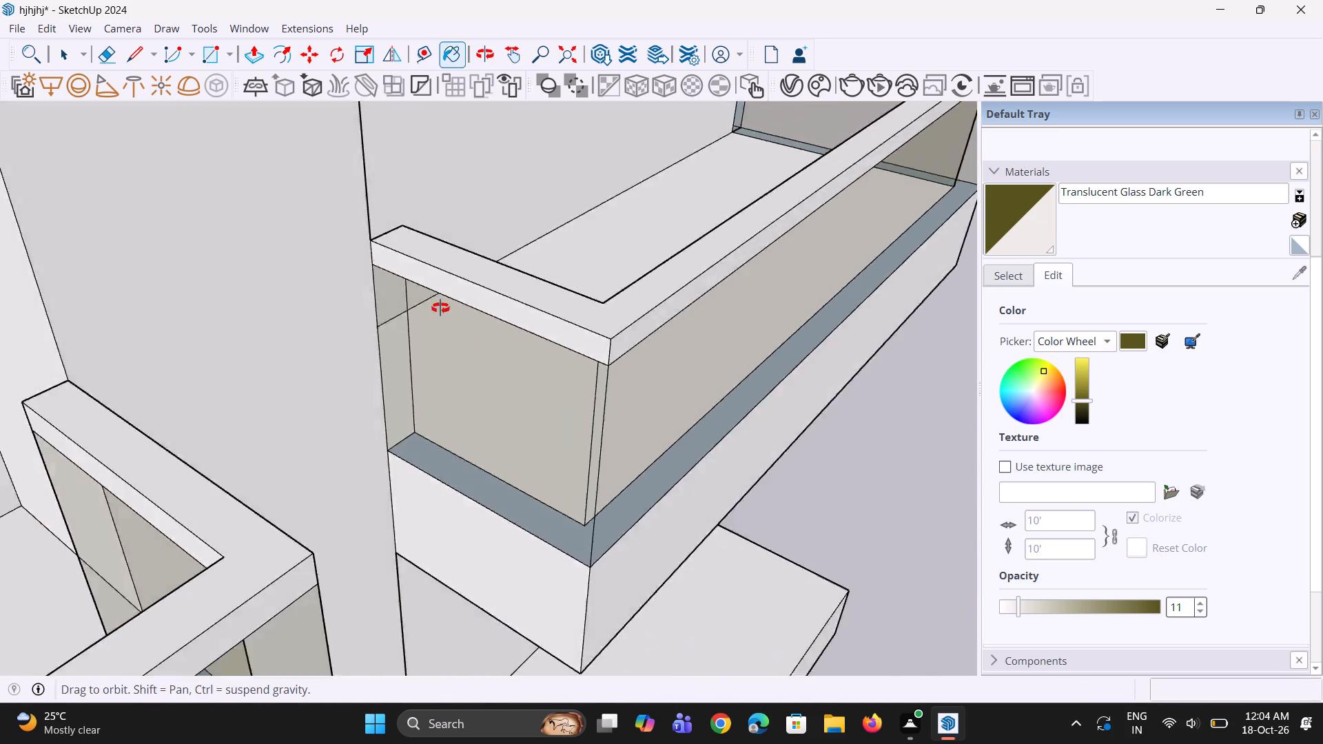
# Examine the glass railings on the two top balconies beside the central column from several angles.
pyautogui.moveTo(440, 308); pyautogui.dragTo(435, 307, button='middle')
pyautogui.scroll(-11, 411, 294)
pyautogui.moveTo(652, 285); pyautogui.dragTo(448, 345, button='middle')
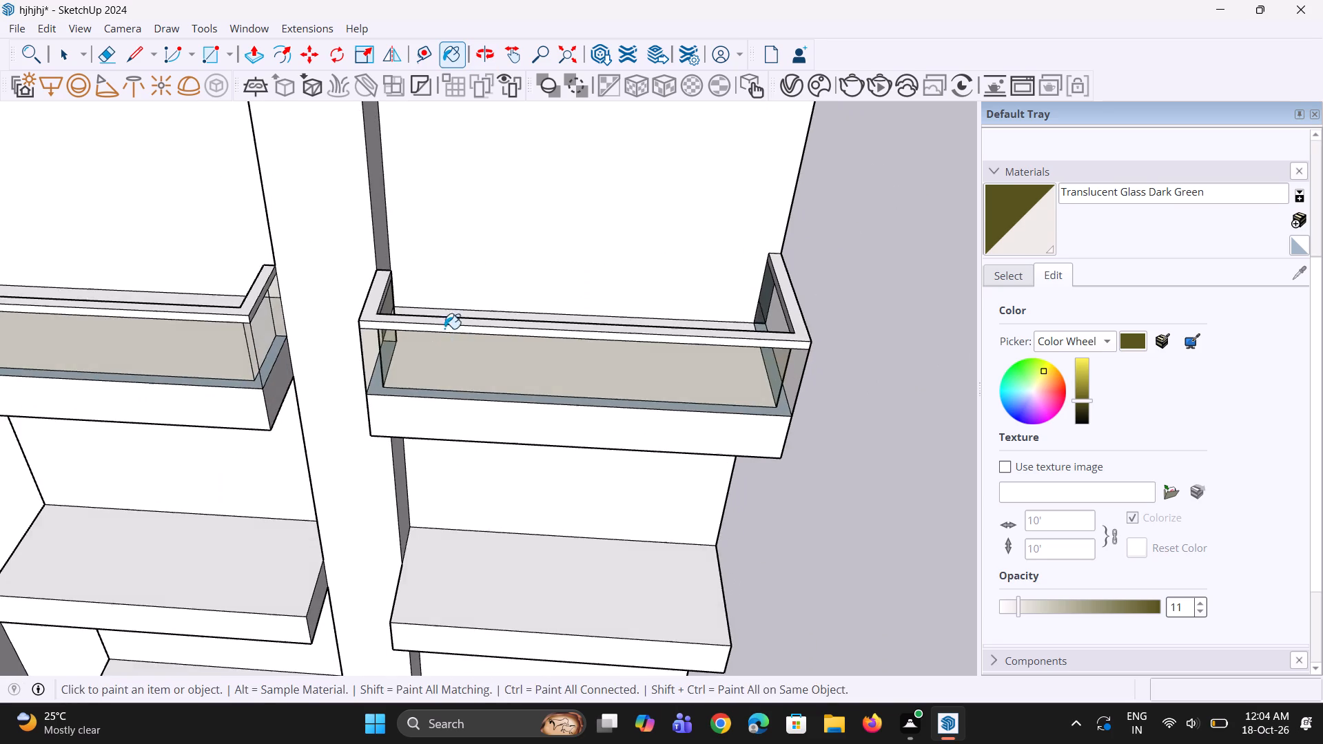
pyautogui.scroll(-5, 440, 325)
pyautogui.moveTo(405, 329); pyautogui.dragTo(379, 379, button='middle')
pyautogui.scroll(4, 379, 378)
pyautogui.scroll(-5, 418, 338)
pyautogui.moveTo(422, 347); pyautogui.dragTo(471, 280, button='middle')
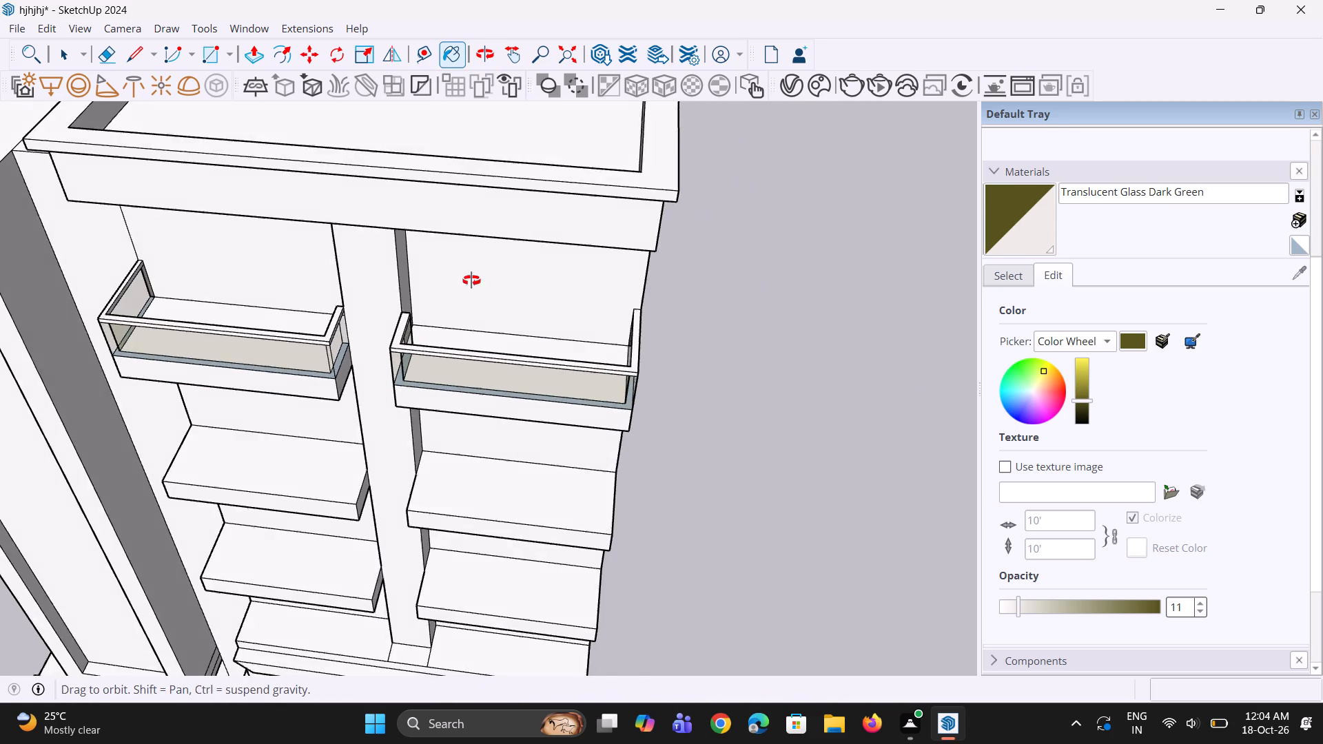
pyautogui.moveTo(471, 280); pyautogui.dragTo(499, 227, button='middle')
pyautogui.scroll(1, 495, 233)
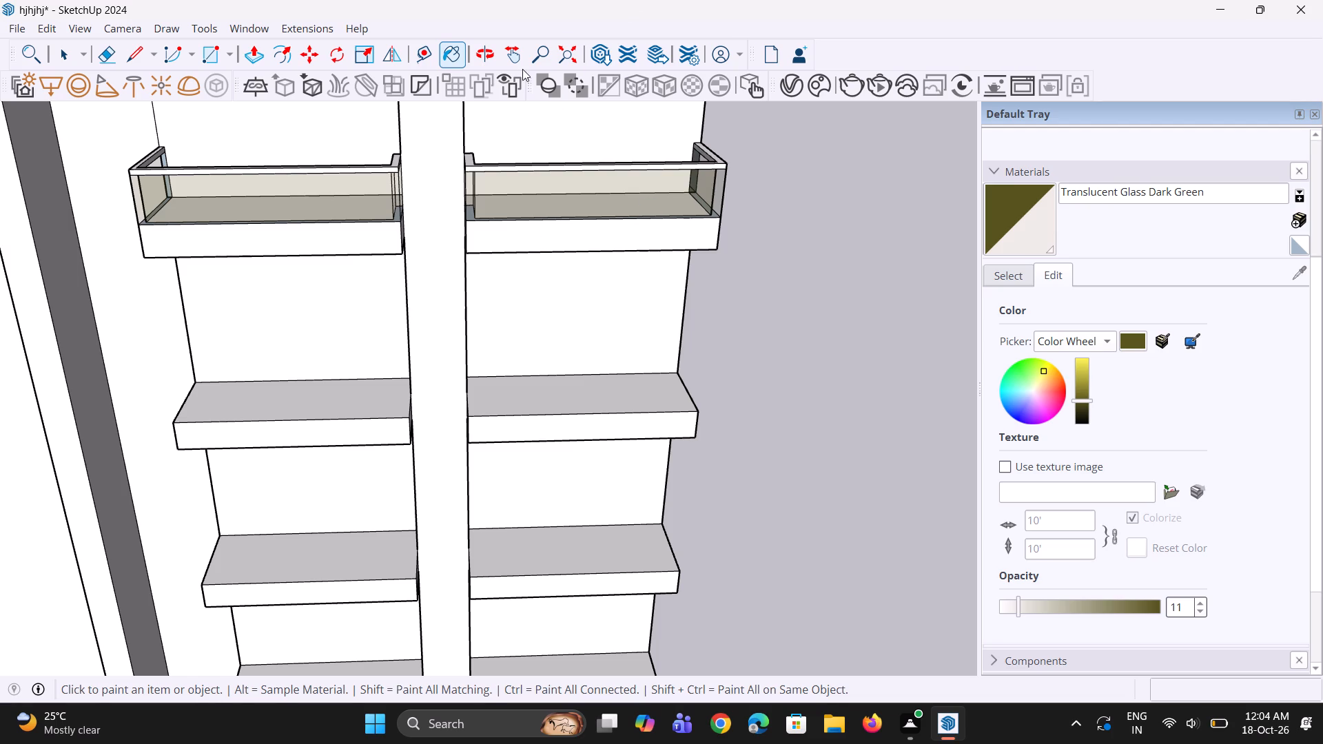
# Measure the top-right balcony railing's glass panel height and handrail band height, and delete the leftover guide line.
pyautogui.click(429, 54)
pyautogui.scroll(2, 454, 236)
pyautogui.scroll(1, 513, 249)
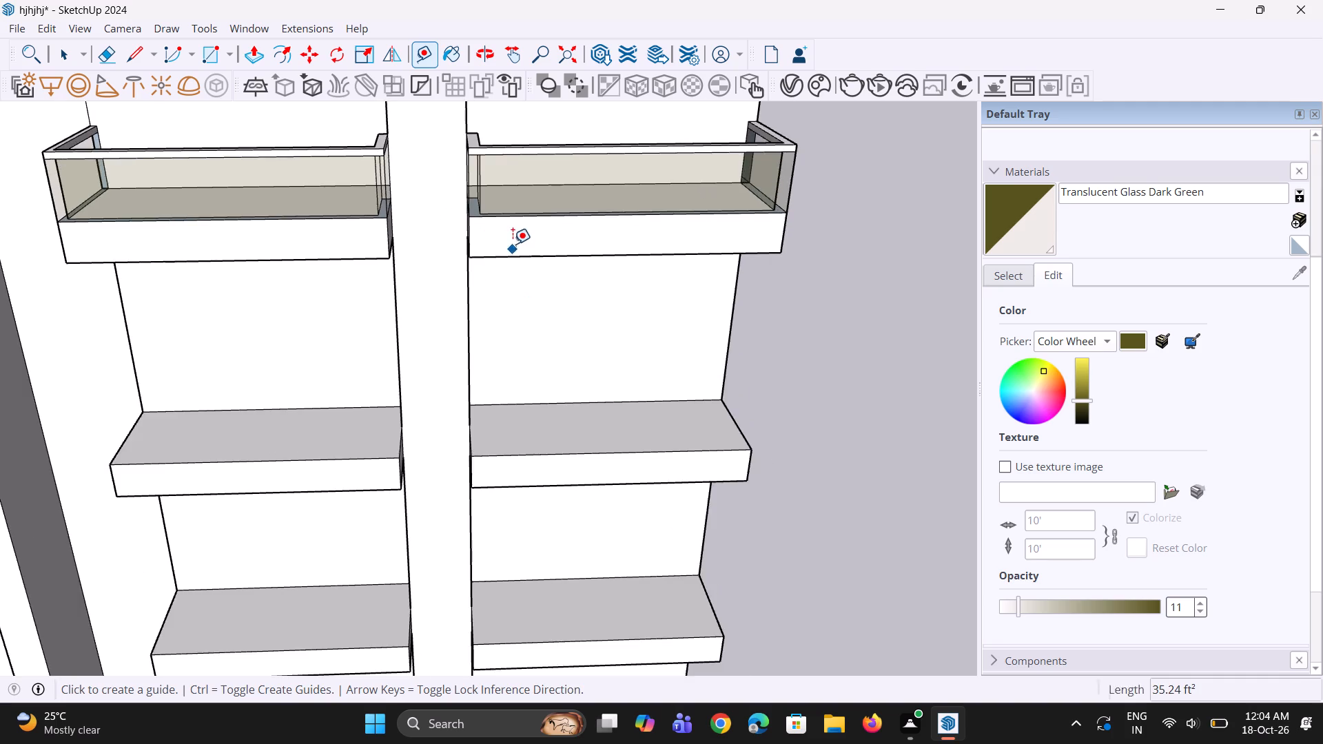
pyautogui.scroll(3, 513, 244)
pyautogui.click(500, 202)
pyautogui.scroll(-5, 516, 300)
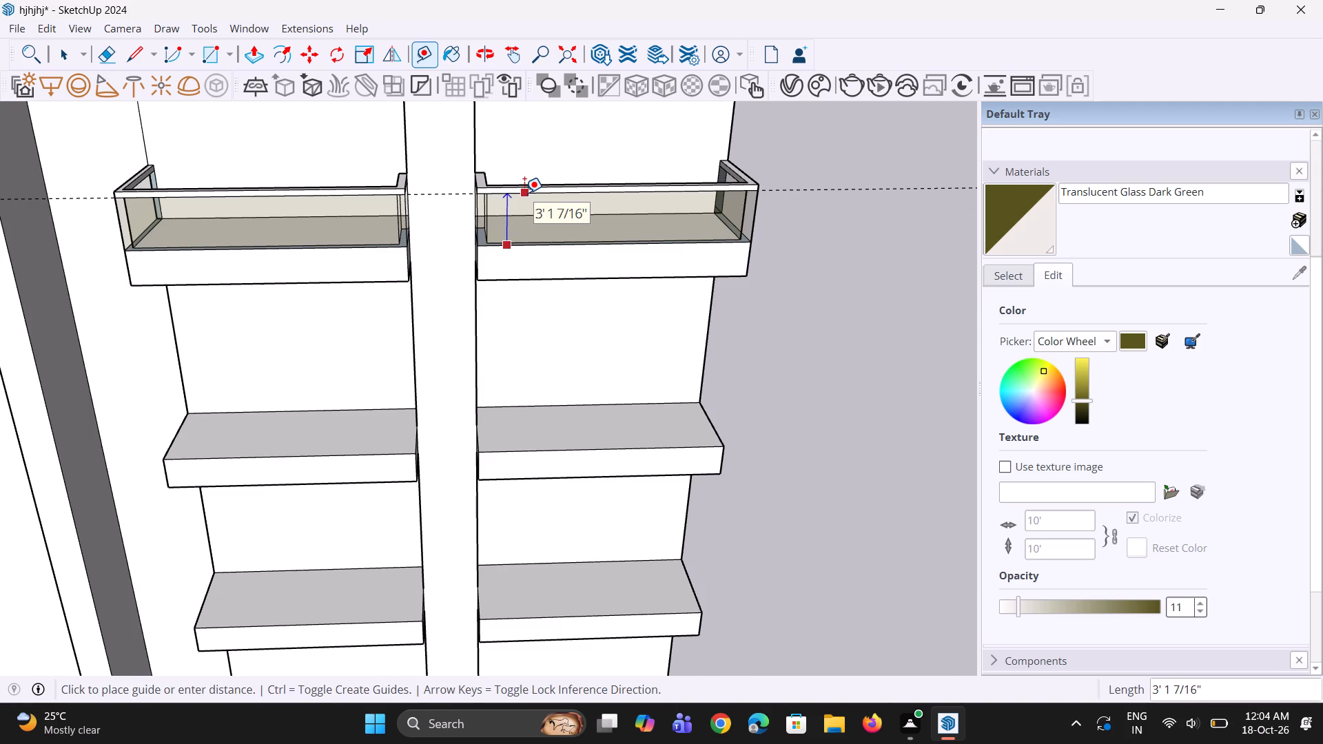
pyautogui.scroll(2, 525, 196)
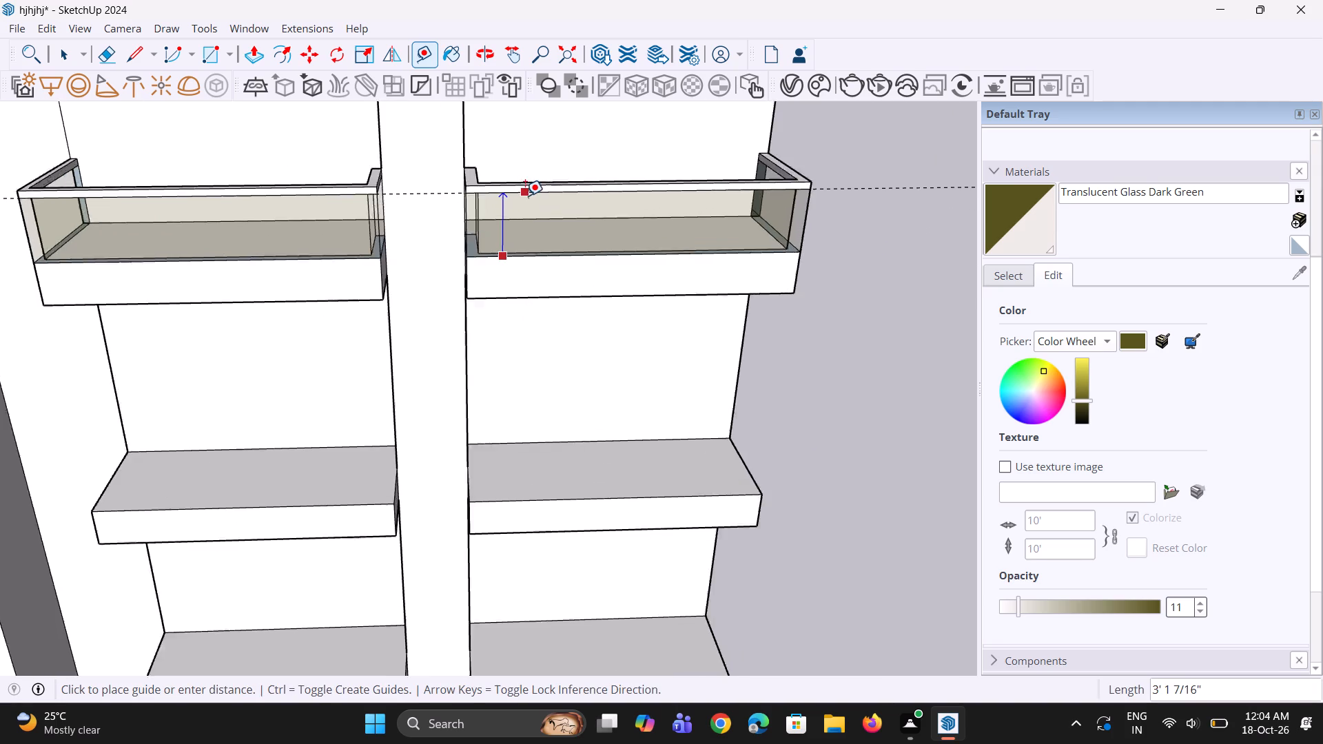
pyautogui.scroll(4, 525, 196)
pyautogui.click(525, 196)
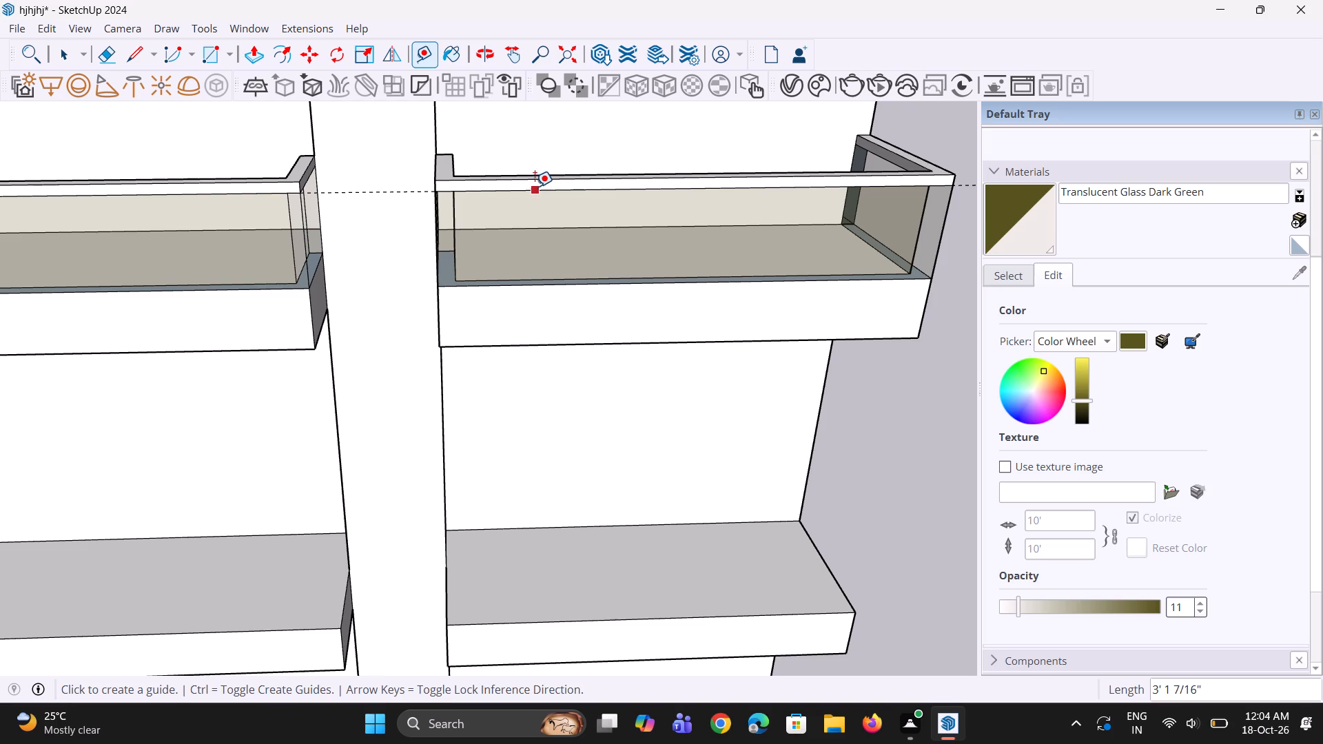
pyautogui.click(540, 194)
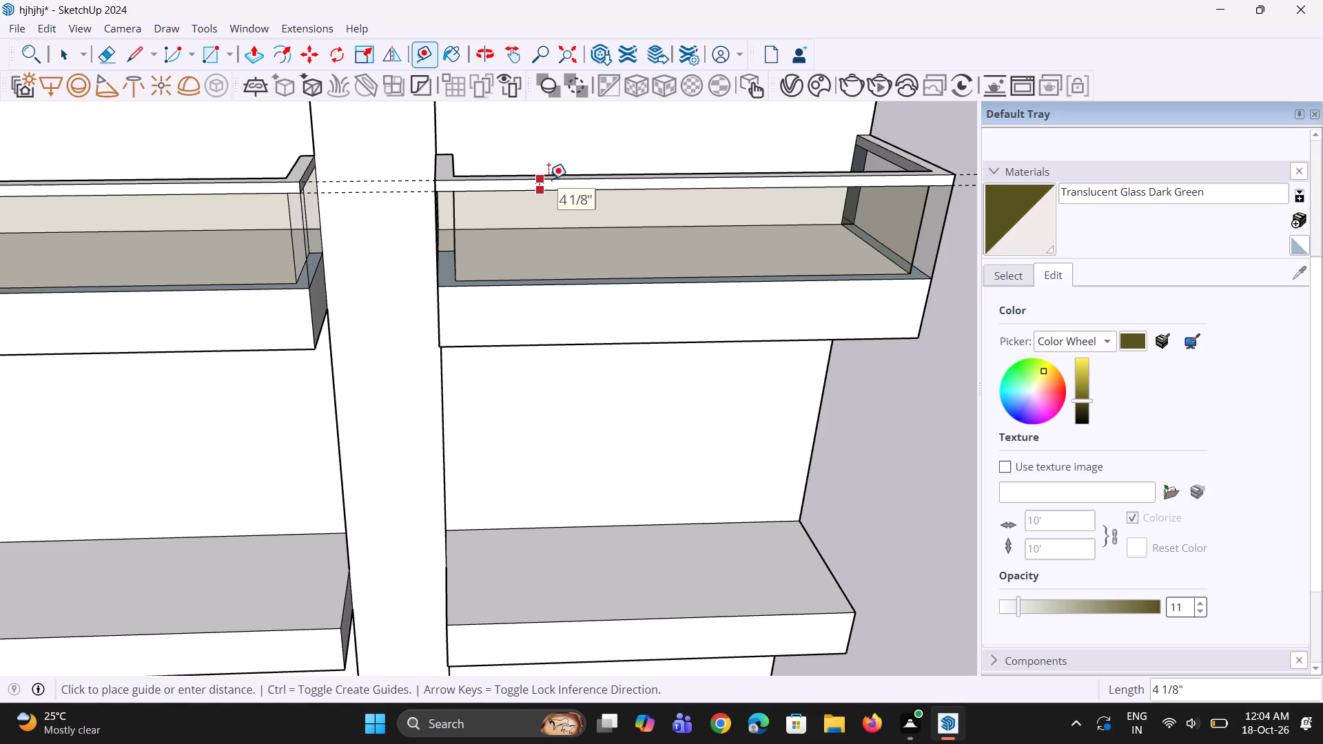
pyautogui.scroll(-4, 530, 292)
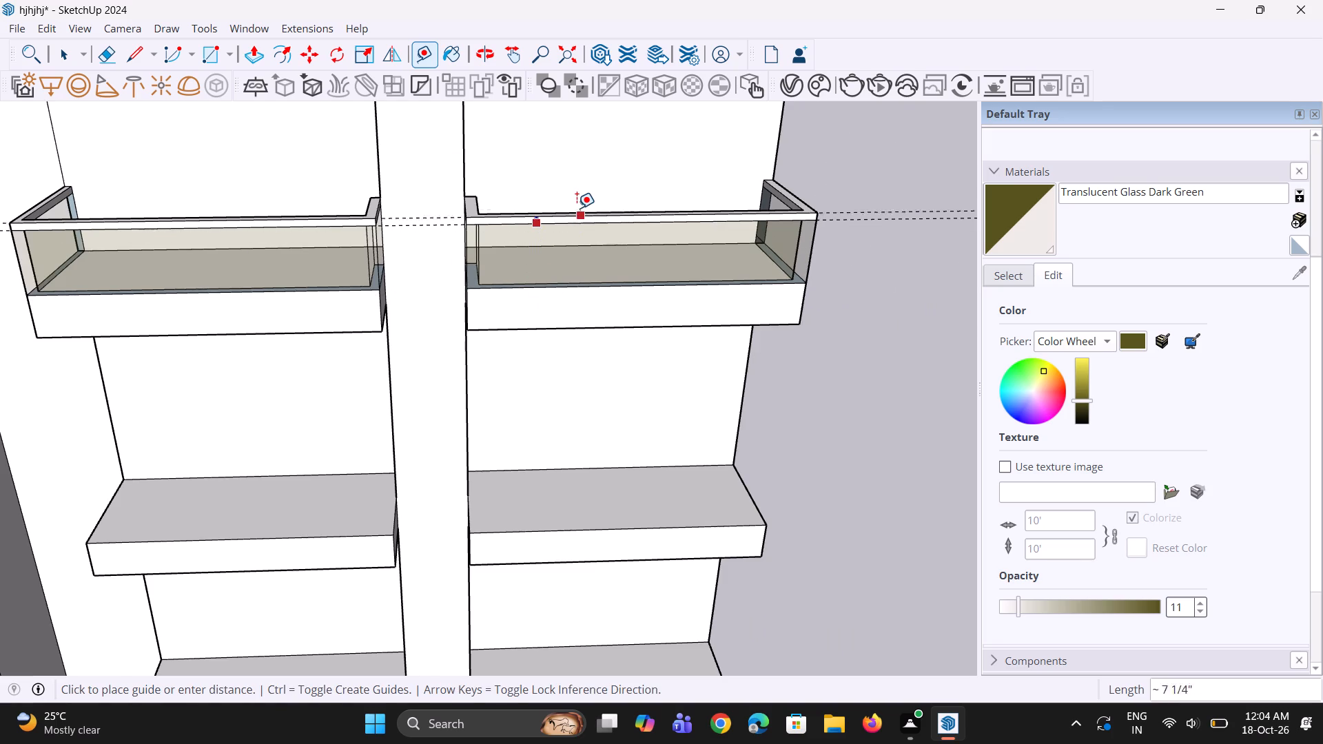
pyautogui.scroll(1, 577, 208)
pyautogui.press('space')
pyautogui.scroll(-2, 475, 245)
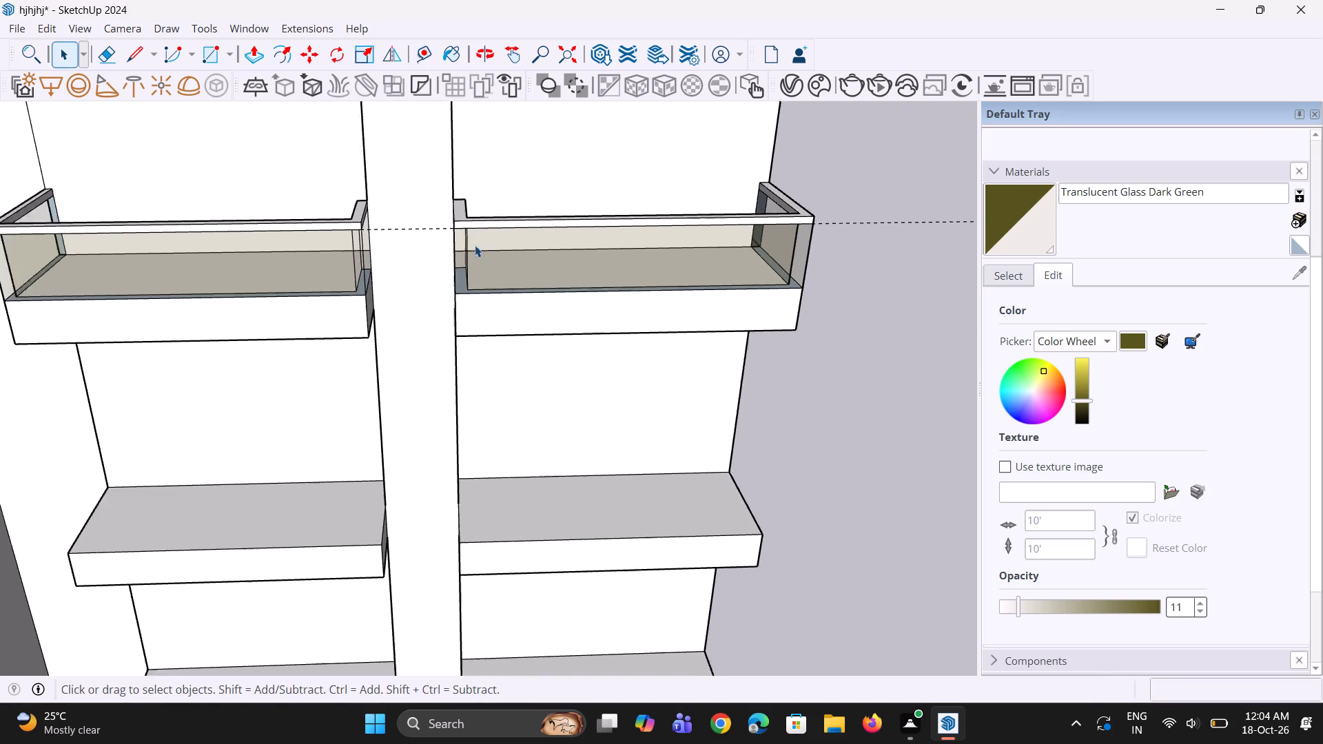
pyautogui.scroll(-1, 475, 245)
pyautogui.click(432, 229)
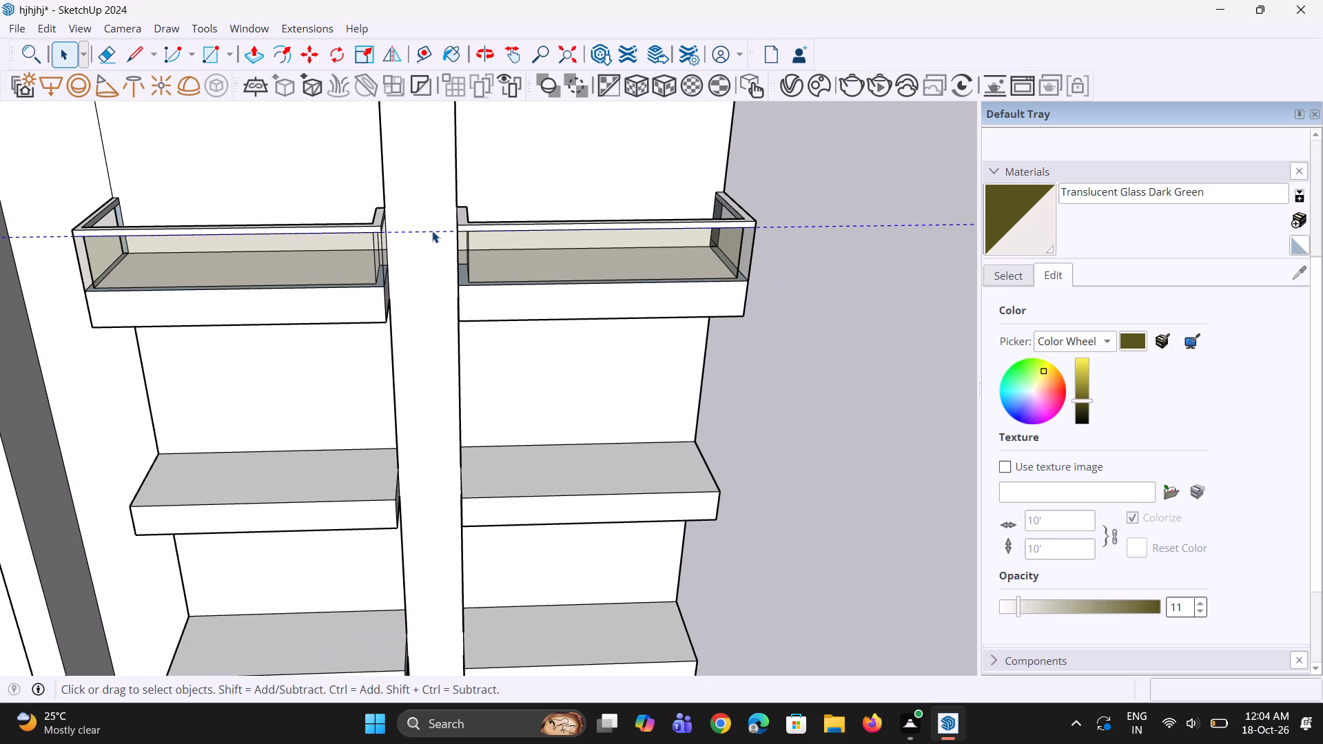
pyautogui.press('Delete')
# Copy the front top edge of the right-hand balcony one level below the top 6" back across its slab.
pyautogui.scroll(-4, 433, 231)
pyautogui.moveTo(447, 319); pyautogui.dragTo(466, 298, button='middle')
pyautogui.scroll(6, 453, 373)
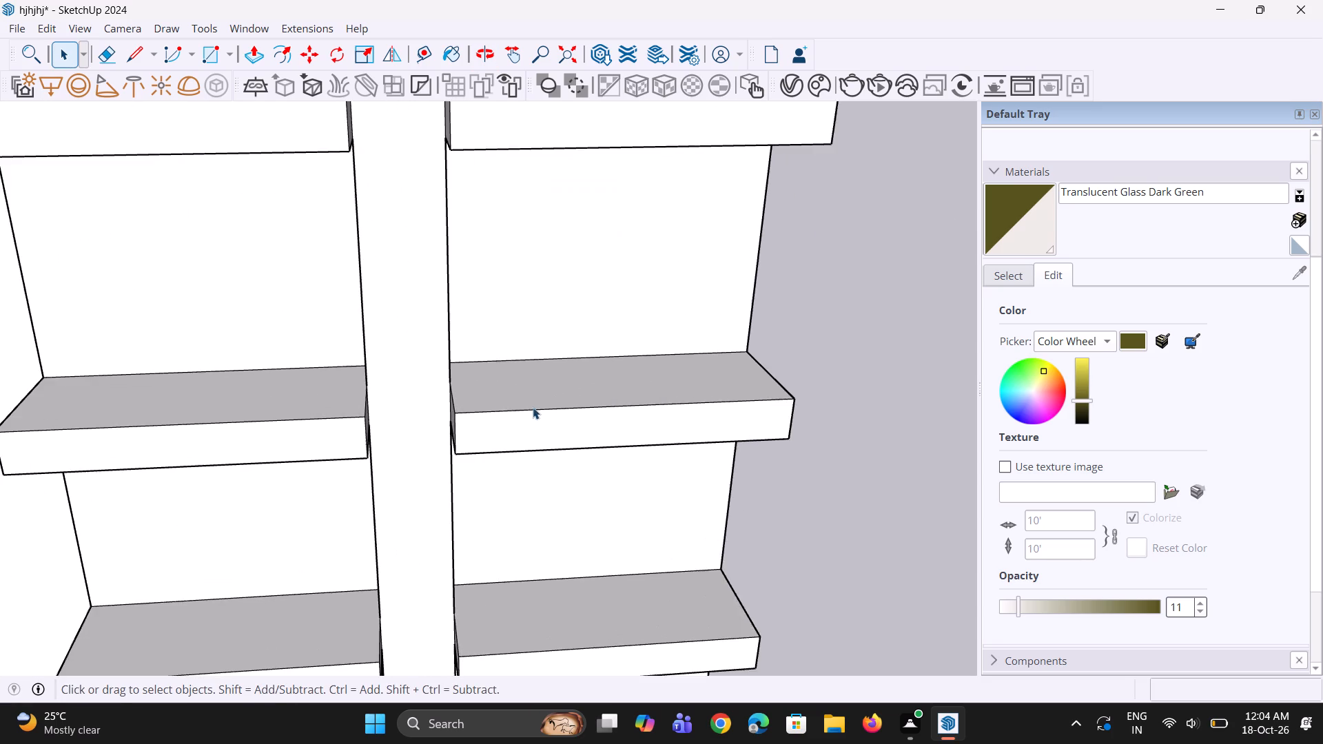
pyautogui.moveTo(533, 408); pyautogui.dragTo(480, 495, button='middle')
pyautogui.click(467, 521)
pyautogui.scroll(-4, 361, 433)
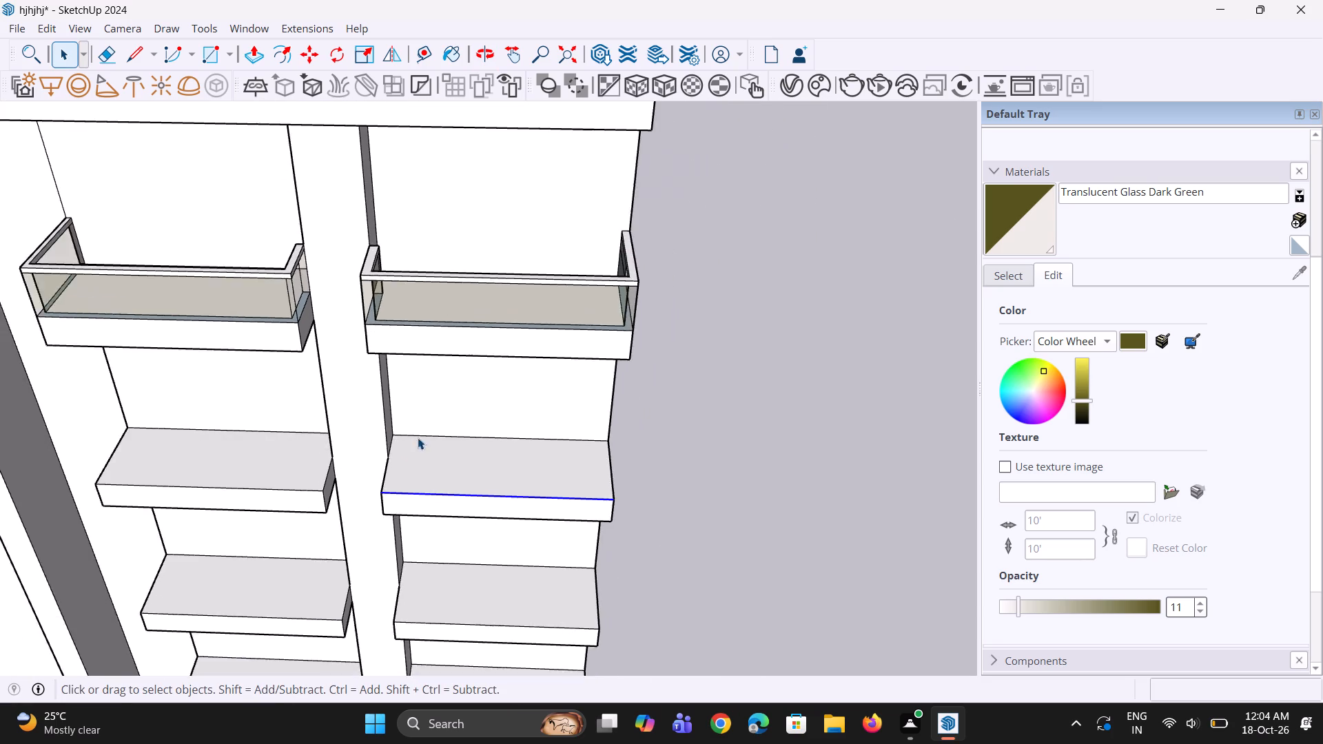
pyautogui.moveTo(422, 474); pyautogui.dragTo(414, 527, button='middle')
pyautogui.scroll(-5, 331, 362)
pyautogui.scroll(-4, 356, 220)
pyautogui.moveTo(471, 447); pyautogui.dragTo(380, 490, button='middle')
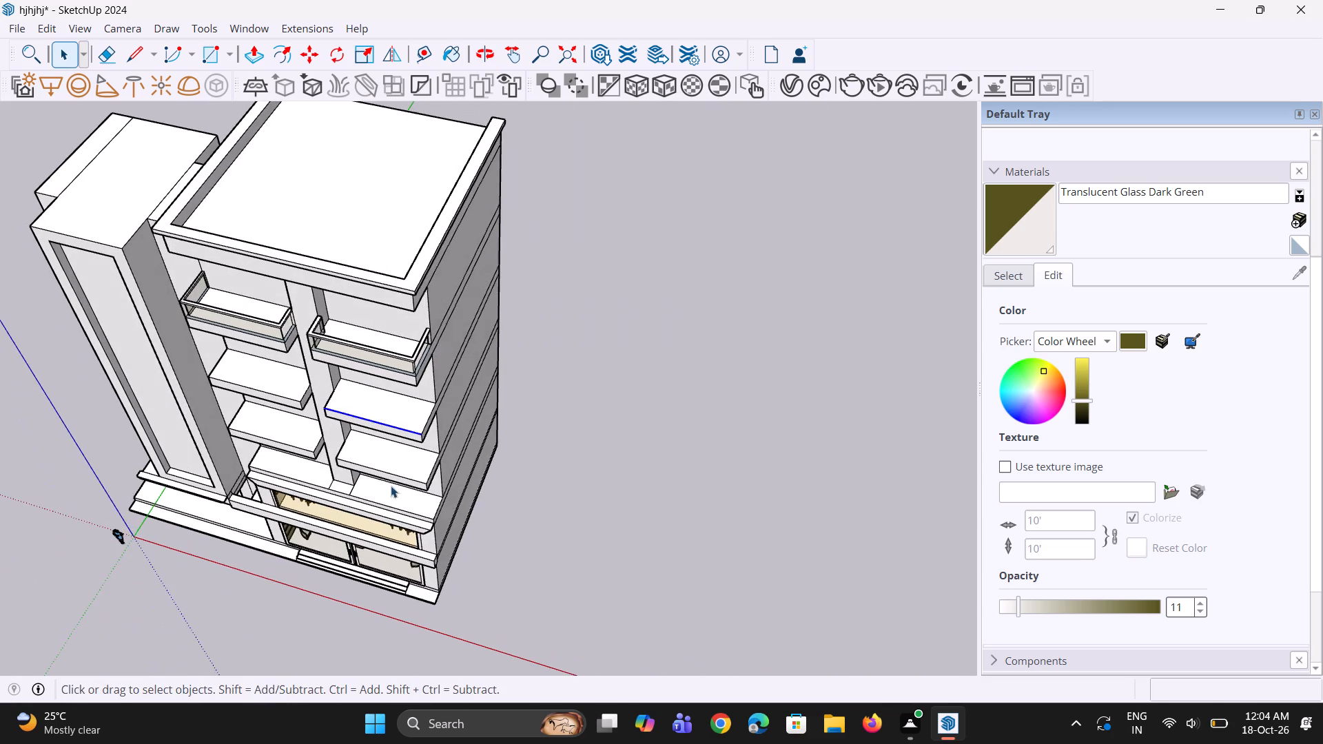
pyautogui.scroll(15, 429, 450)
pyautogui.press('m')
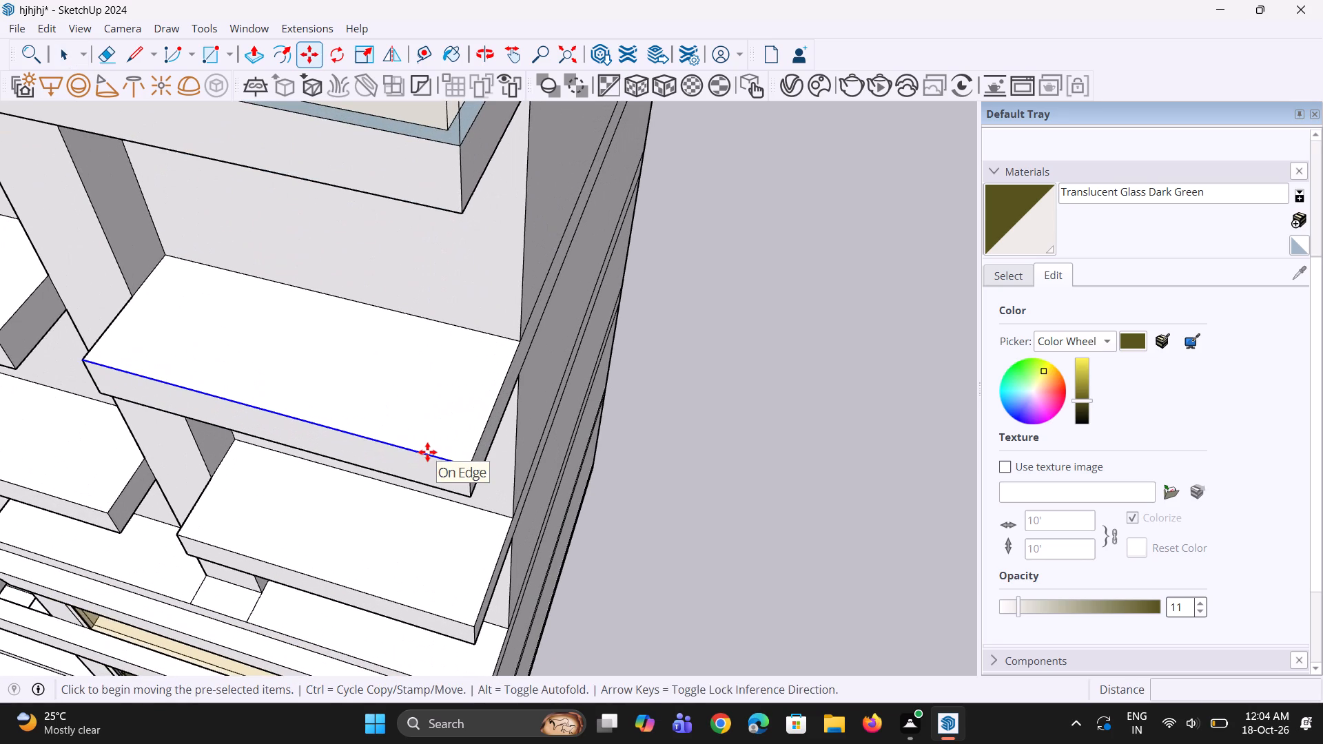
pyautogui.scroll(5, 430, 457)
pyautogui.click(486, 471)
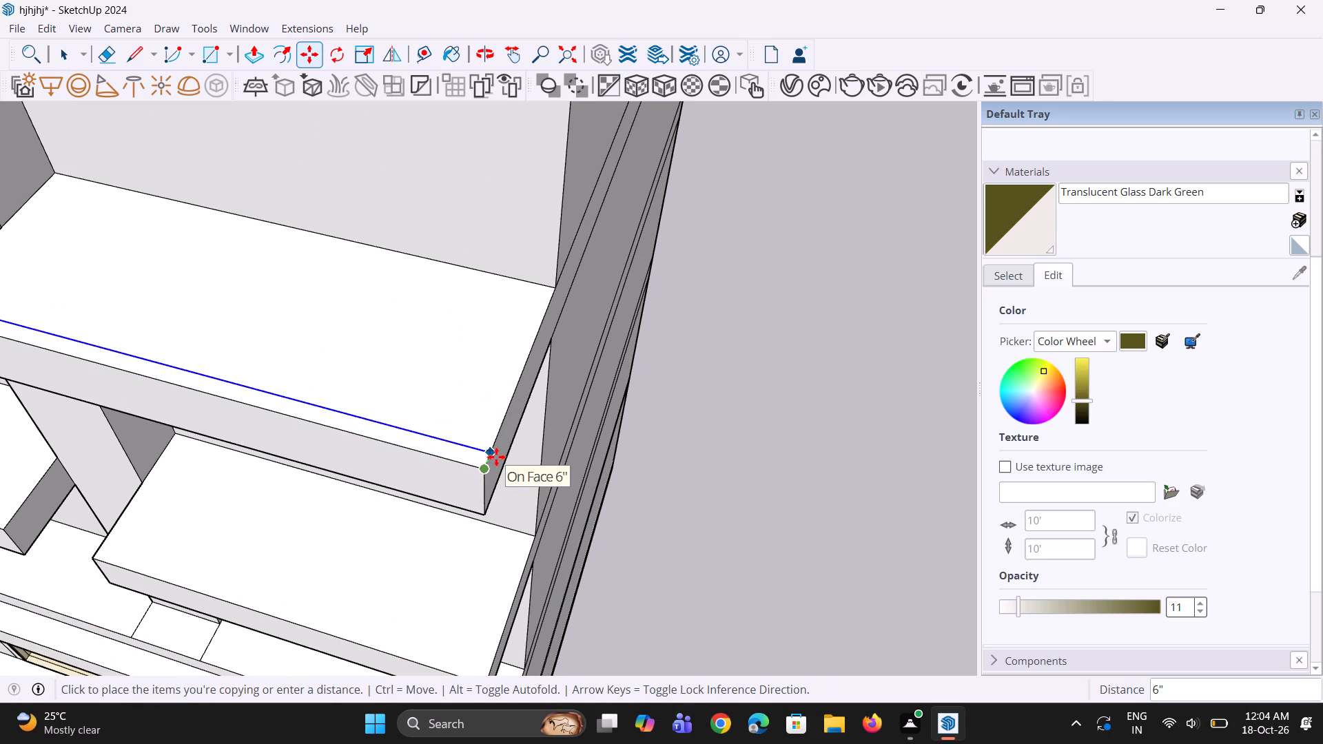
pyautogui.click(496, 457)
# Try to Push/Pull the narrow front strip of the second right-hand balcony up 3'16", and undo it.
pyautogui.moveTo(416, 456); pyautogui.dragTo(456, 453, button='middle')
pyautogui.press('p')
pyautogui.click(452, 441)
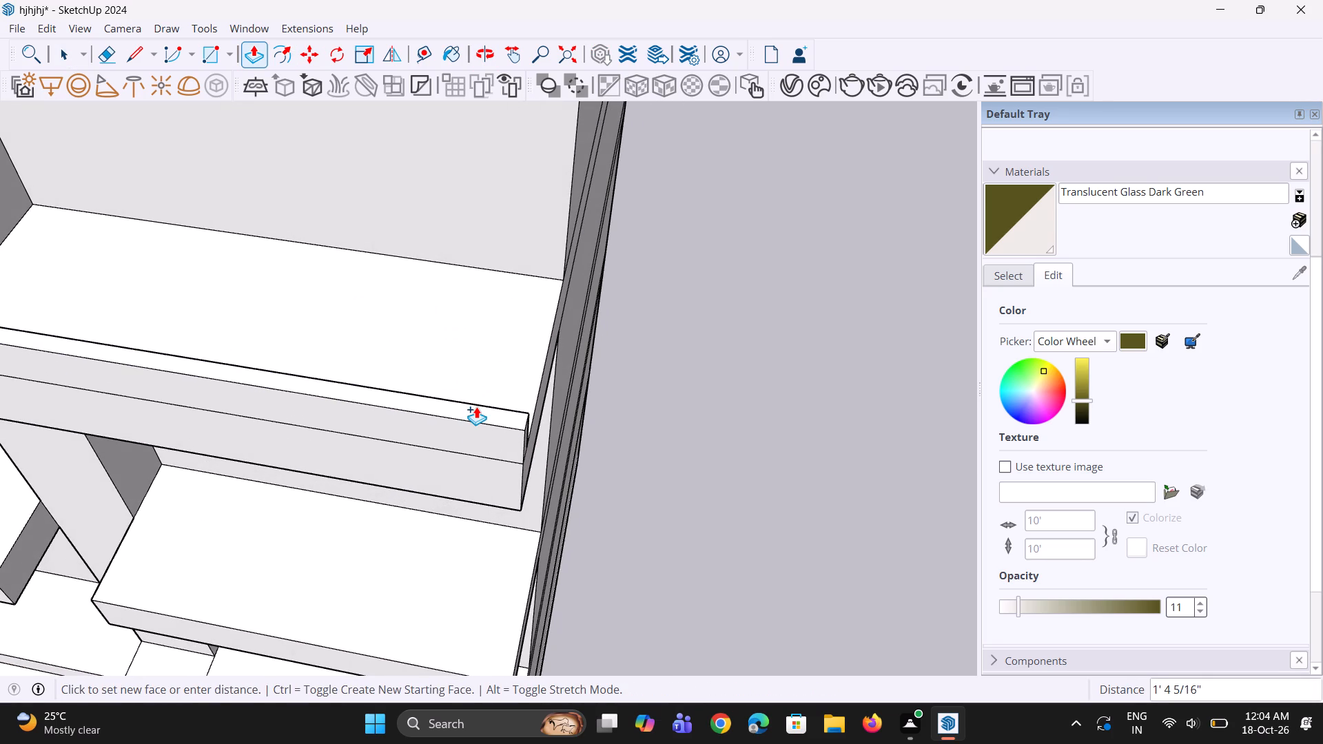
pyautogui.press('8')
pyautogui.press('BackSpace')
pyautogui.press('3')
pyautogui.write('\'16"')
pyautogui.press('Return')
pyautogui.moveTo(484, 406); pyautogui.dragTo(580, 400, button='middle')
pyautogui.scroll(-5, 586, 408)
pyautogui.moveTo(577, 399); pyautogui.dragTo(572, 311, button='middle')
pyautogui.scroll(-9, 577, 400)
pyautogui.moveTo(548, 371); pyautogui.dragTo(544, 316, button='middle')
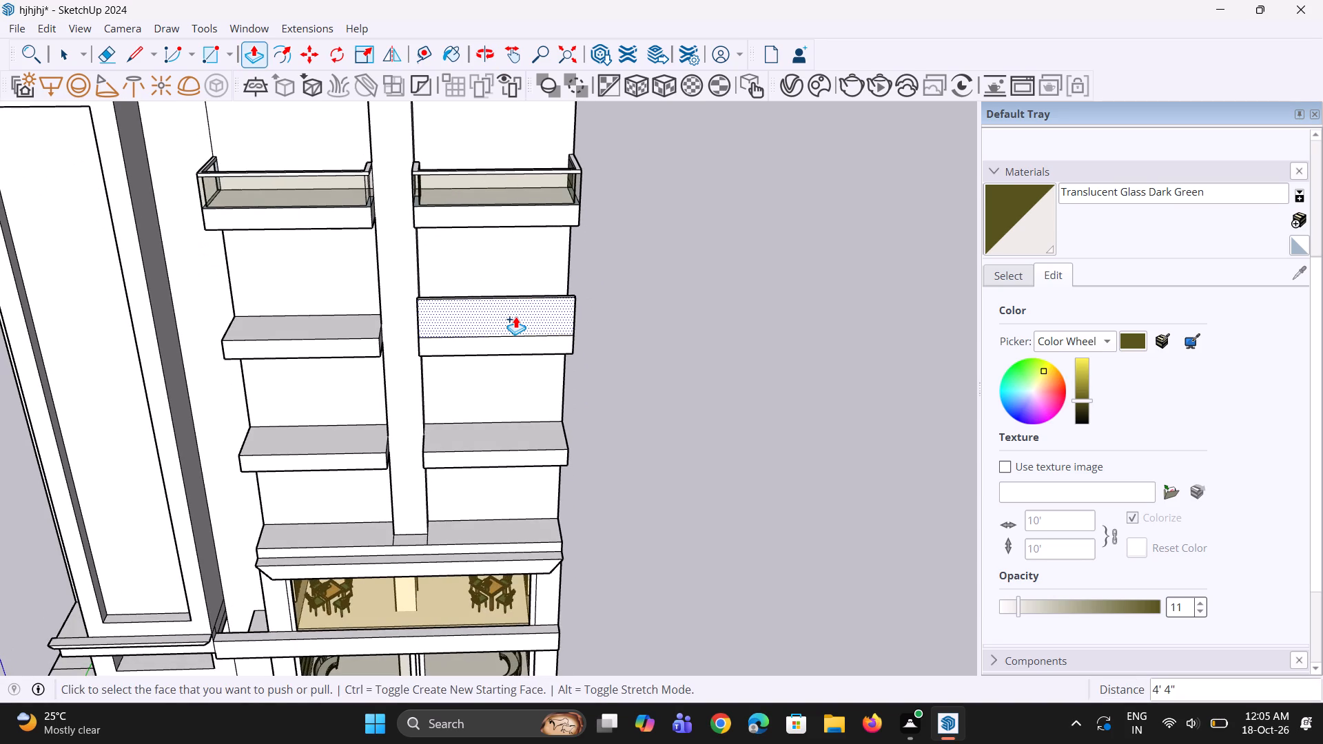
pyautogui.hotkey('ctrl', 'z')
# Push/Pull the narrow front strip of the second right-hand balcony up 3' as a railing panel.
pyautogui.moveTo(511, 333); pyautogui.dragTo(492, 376, button='middle')
pyautogui.scroll(6, 489, 383)
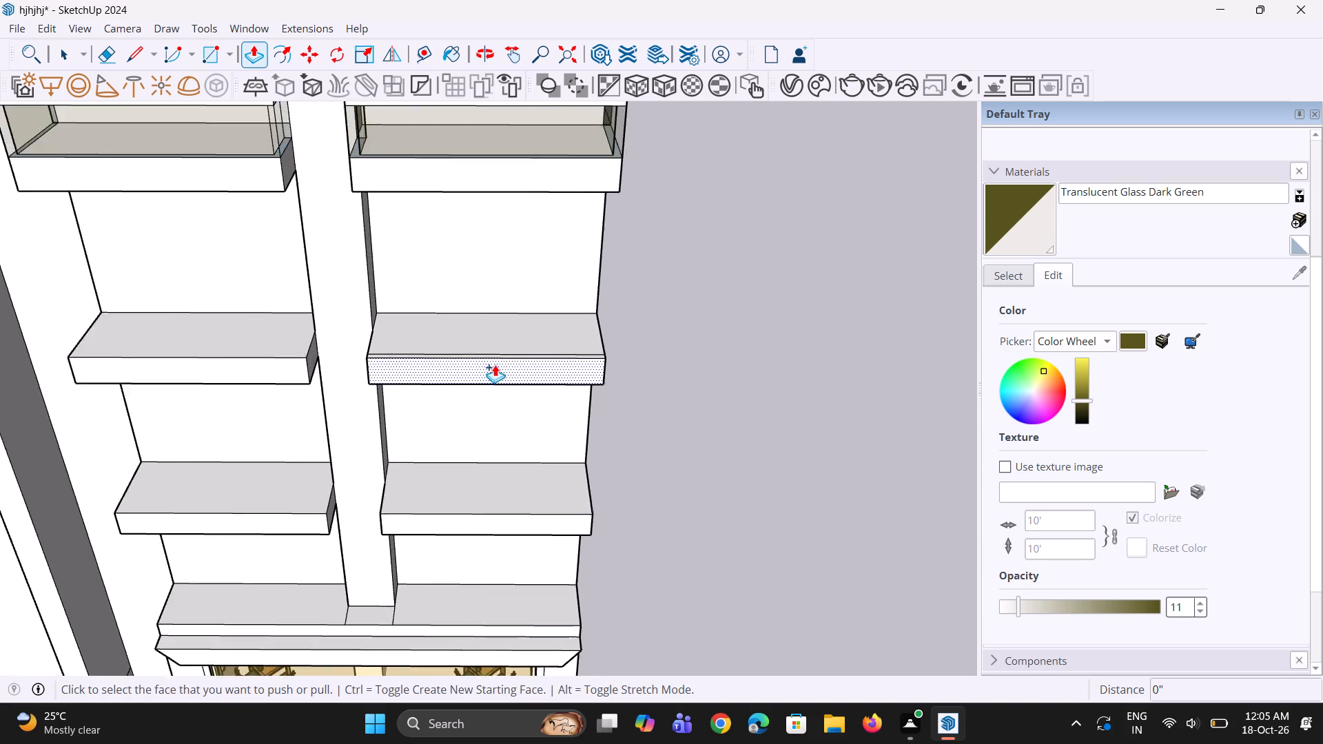
pyautogui.scroll(3, 495, 364)
pyautogui.click(519, 352)
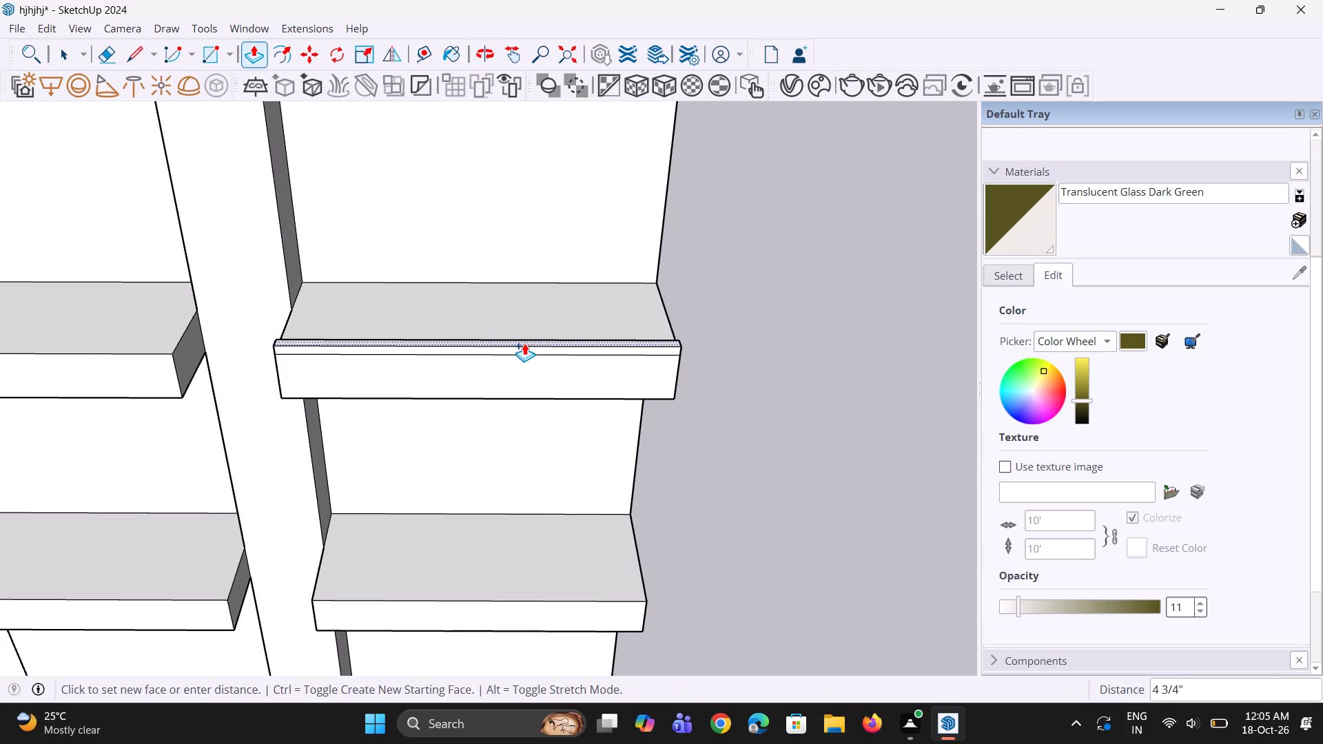
pyautogui.press('3')
pyautogui.press('Return')
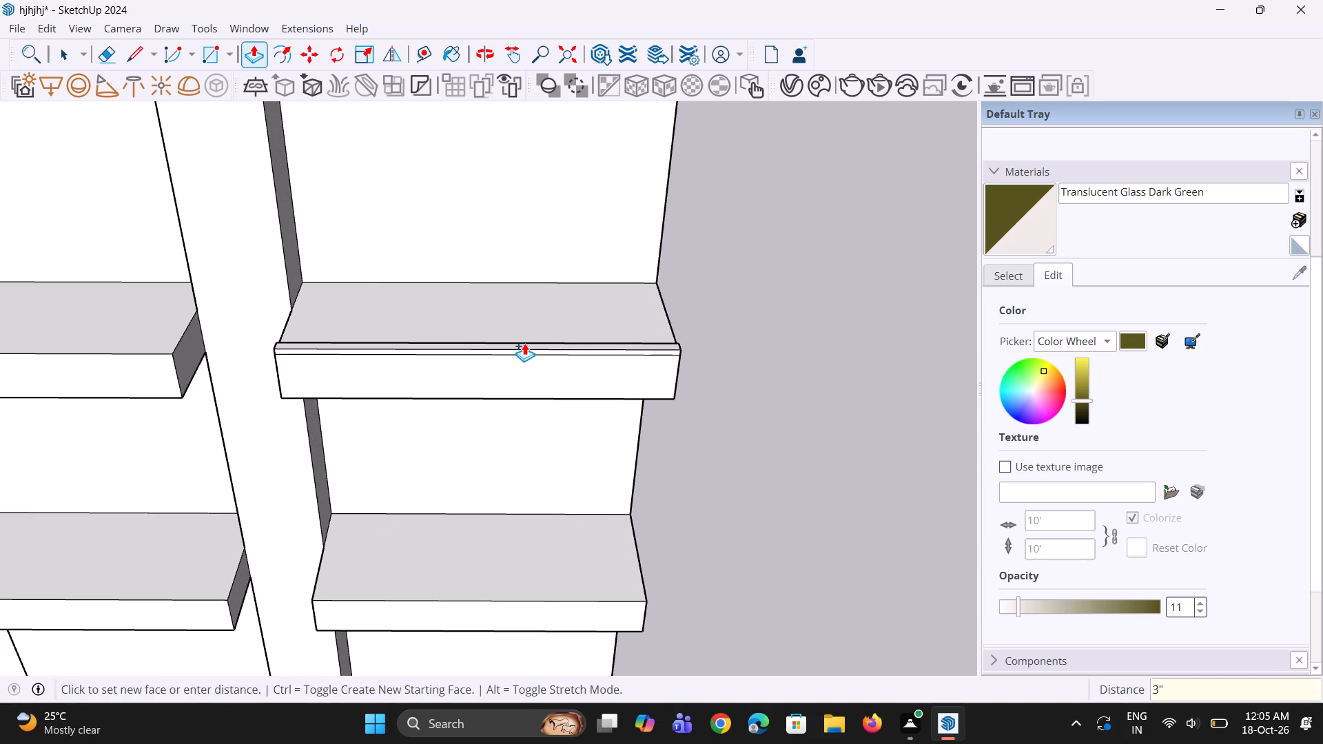
pyautogui.press('BackSpace')
pyautogui.press("'")
pyautogui.press('BackSpace')
pyautogui.write("3'")
pyautogui.press('Return')
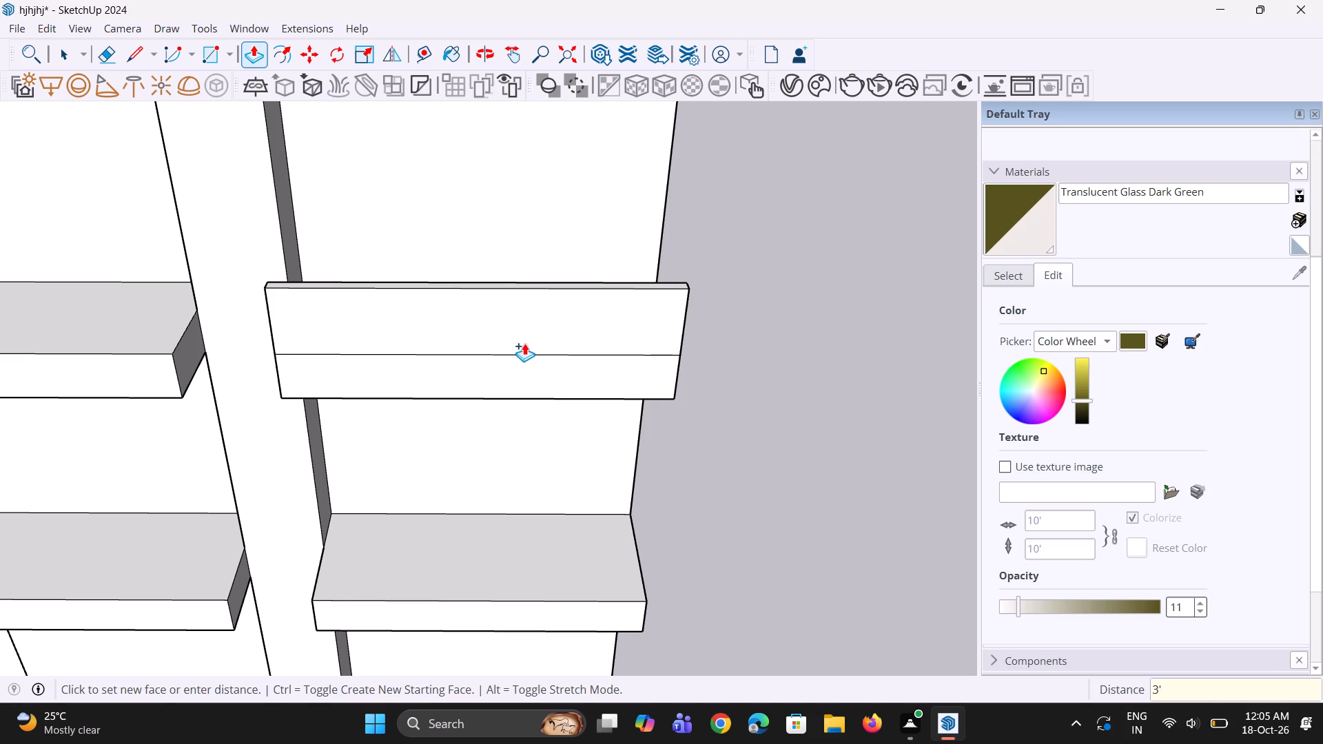
# Raise the top face of the second right-hand balcony's front railing panel by about 1 9/16".
pyautogui.moveTo(527, 344); pyautogui.dragTo(497, 355, button='middle')
pyautogui.scroll(-5, 665, 428)
pyautogui.moveTo(726, 354); pyautogui.dragTo(693, 305, button='middle')
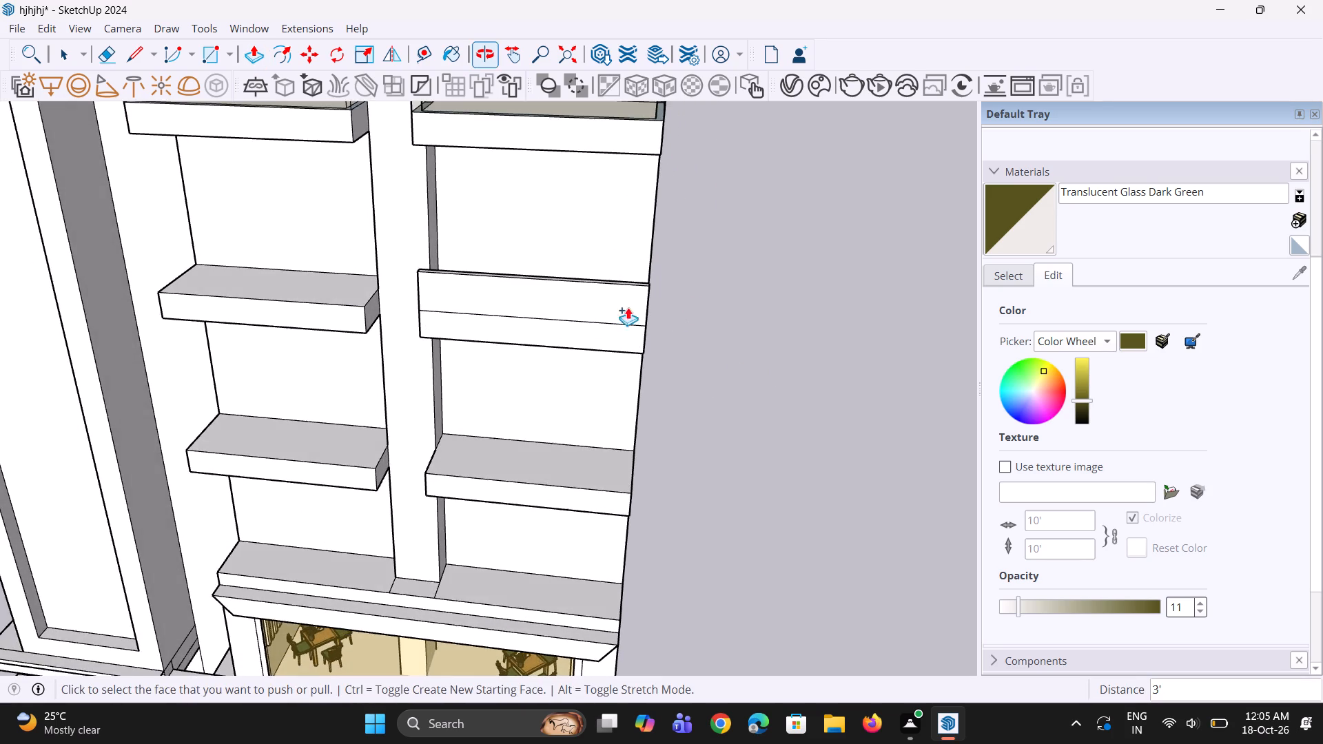
pyautogui.scroll(10, 571, 287)
pyautogui.click(586, 278)
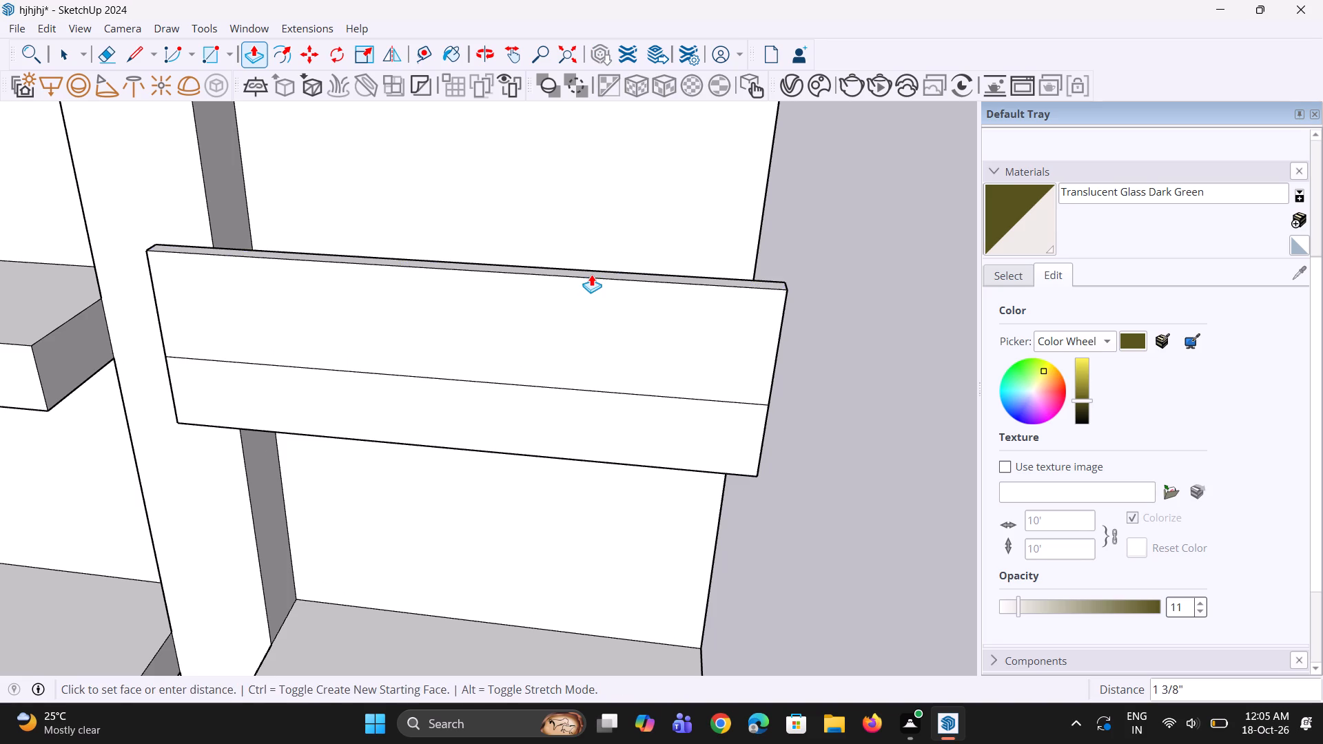
pyautogui.click(592, 273)
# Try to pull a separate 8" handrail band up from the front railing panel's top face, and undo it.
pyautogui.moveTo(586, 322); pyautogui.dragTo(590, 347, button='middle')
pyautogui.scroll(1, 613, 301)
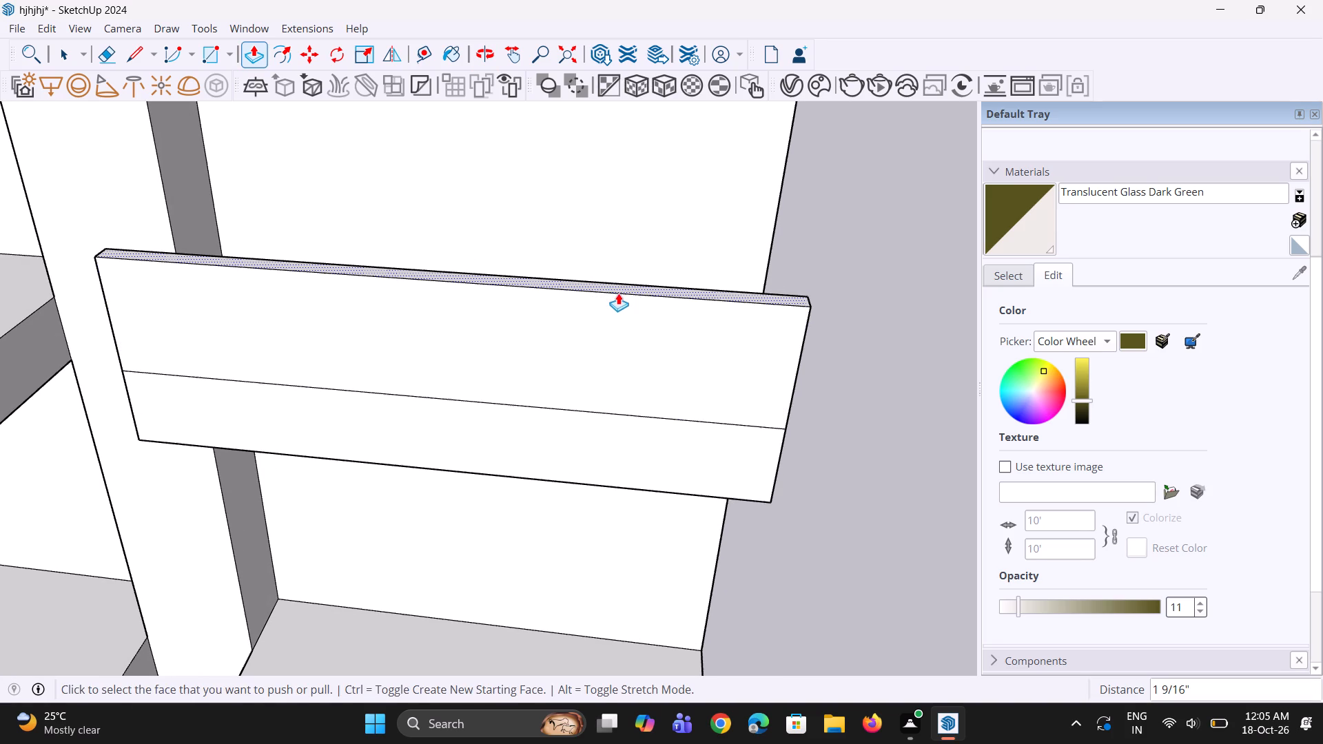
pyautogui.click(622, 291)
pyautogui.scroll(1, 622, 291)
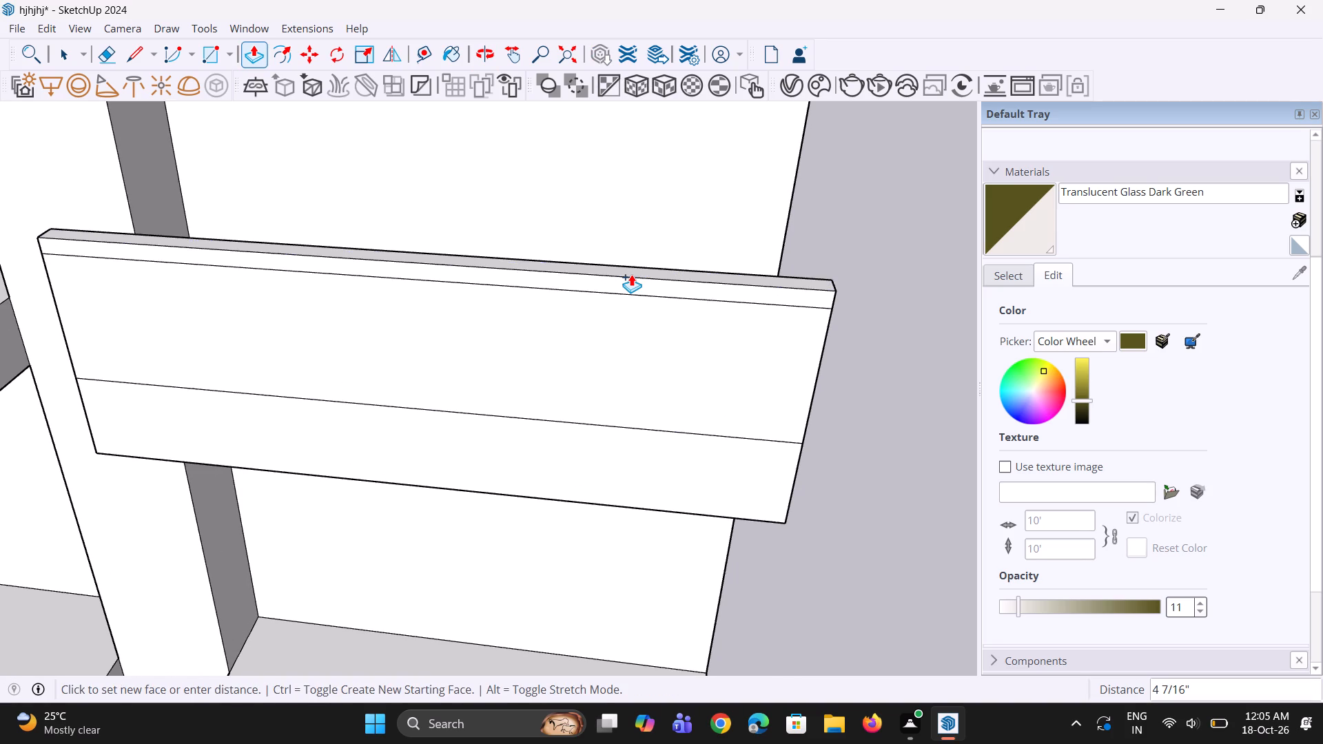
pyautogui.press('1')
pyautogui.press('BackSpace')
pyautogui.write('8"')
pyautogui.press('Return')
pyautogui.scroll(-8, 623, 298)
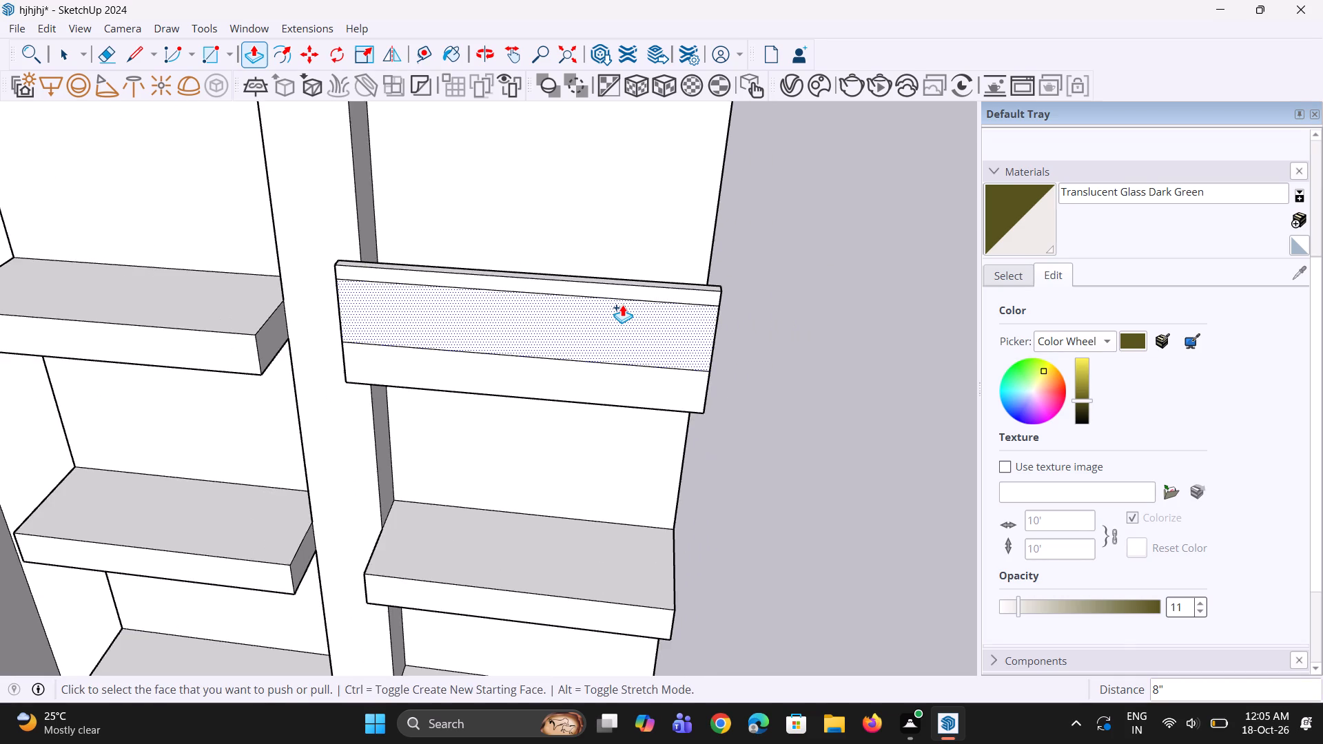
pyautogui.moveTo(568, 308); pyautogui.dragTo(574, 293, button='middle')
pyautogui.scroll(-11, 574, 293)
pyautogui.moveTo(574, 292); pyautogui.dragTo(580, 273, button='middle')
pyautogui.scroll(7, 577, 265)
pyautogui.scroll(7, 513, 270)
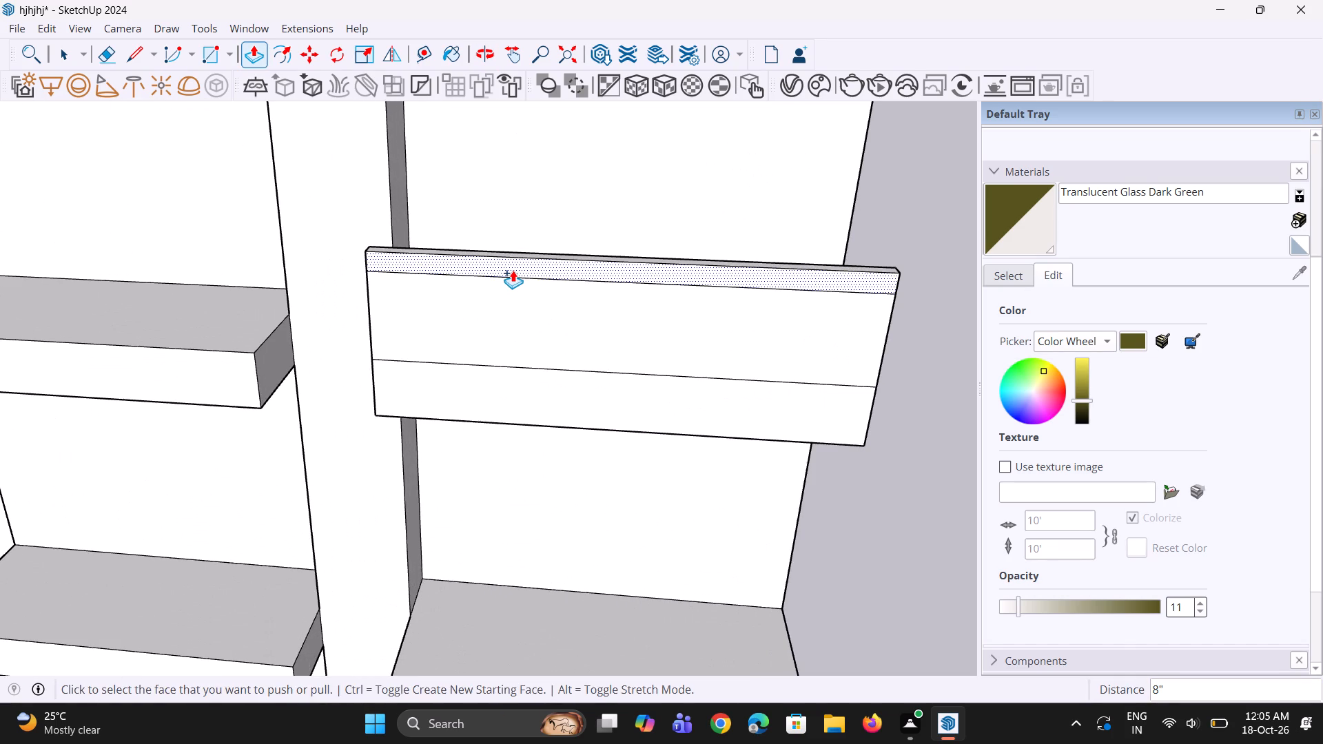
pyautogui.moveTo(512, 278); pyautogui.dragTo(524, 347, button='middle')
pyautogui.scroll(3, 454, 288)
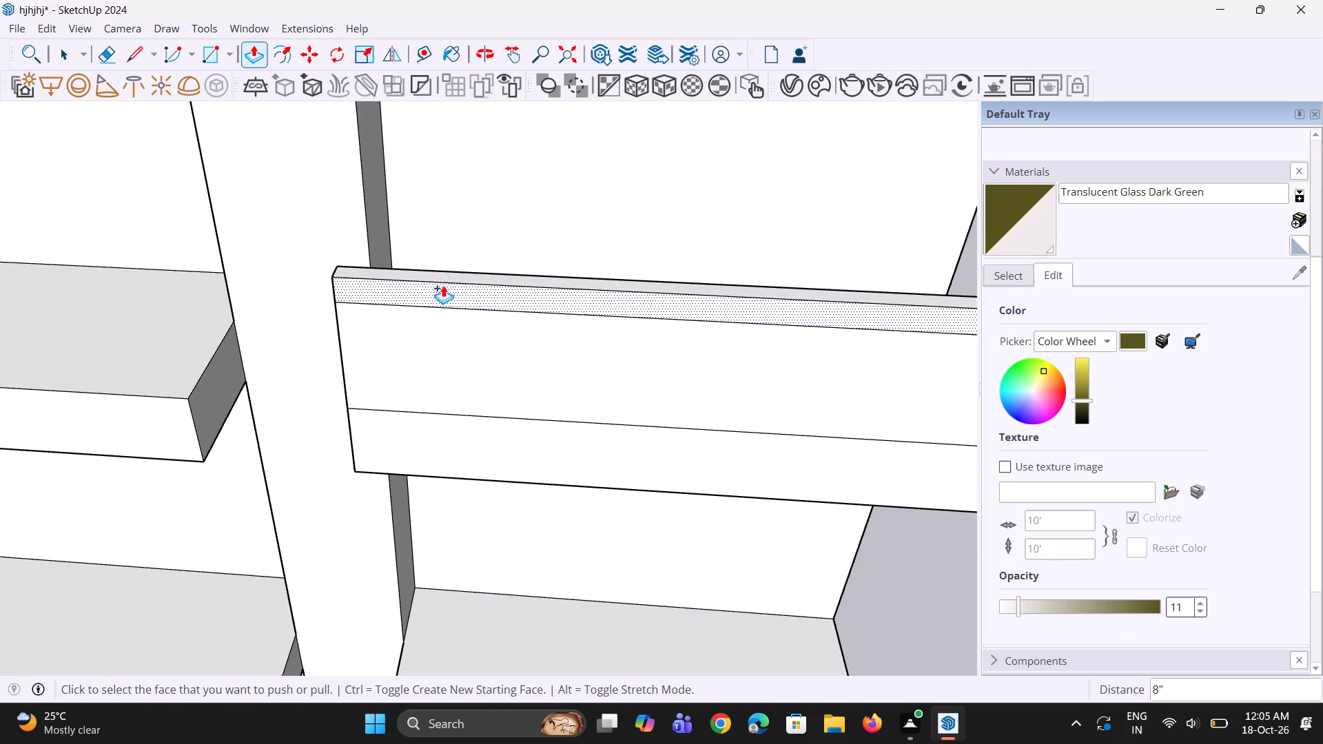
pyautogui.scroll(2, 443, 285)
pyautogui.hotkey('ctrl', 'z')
# Raise the front railing panel's top about 3/4" and pull up a separate handrail band about 3 7/8" high above it.
pyautogui.scroll(1, 443, 285)
pyautogui.click(446, 304)
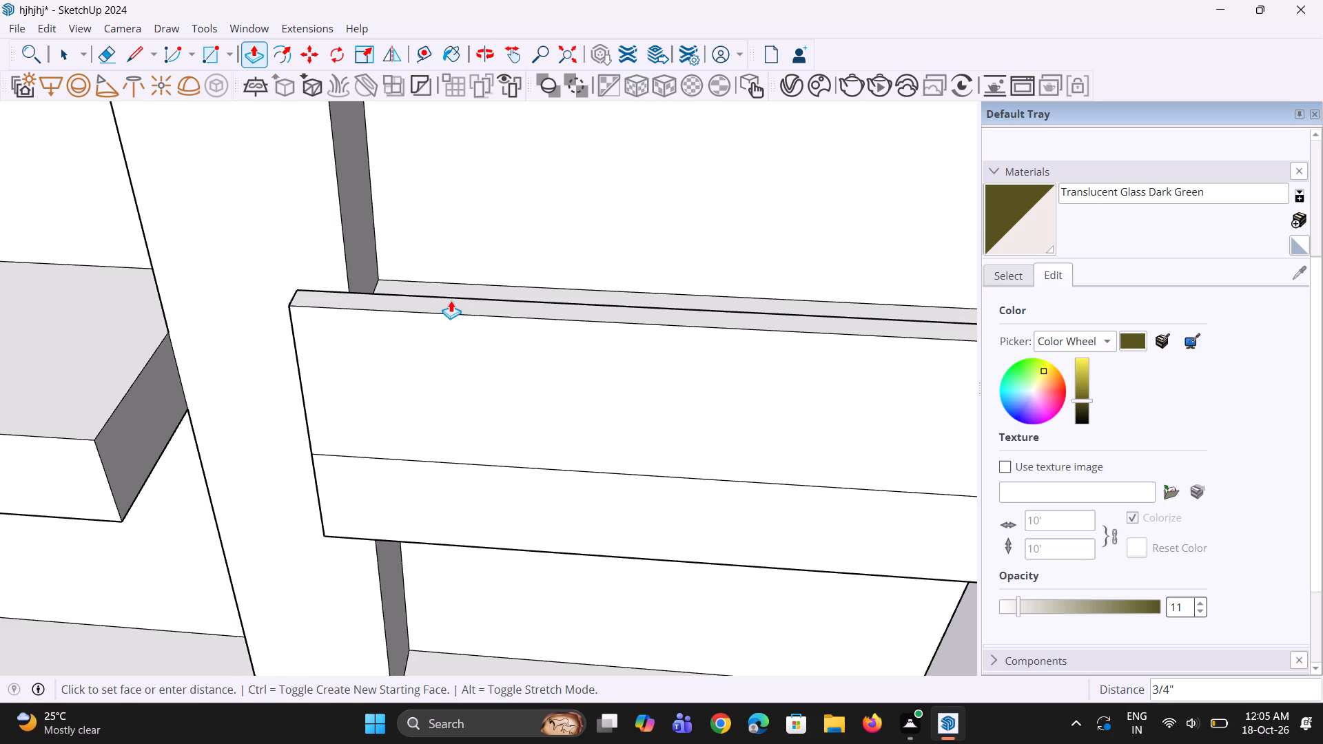
pyautogui.click(451, 300)
pyautogui.click(466, 304)
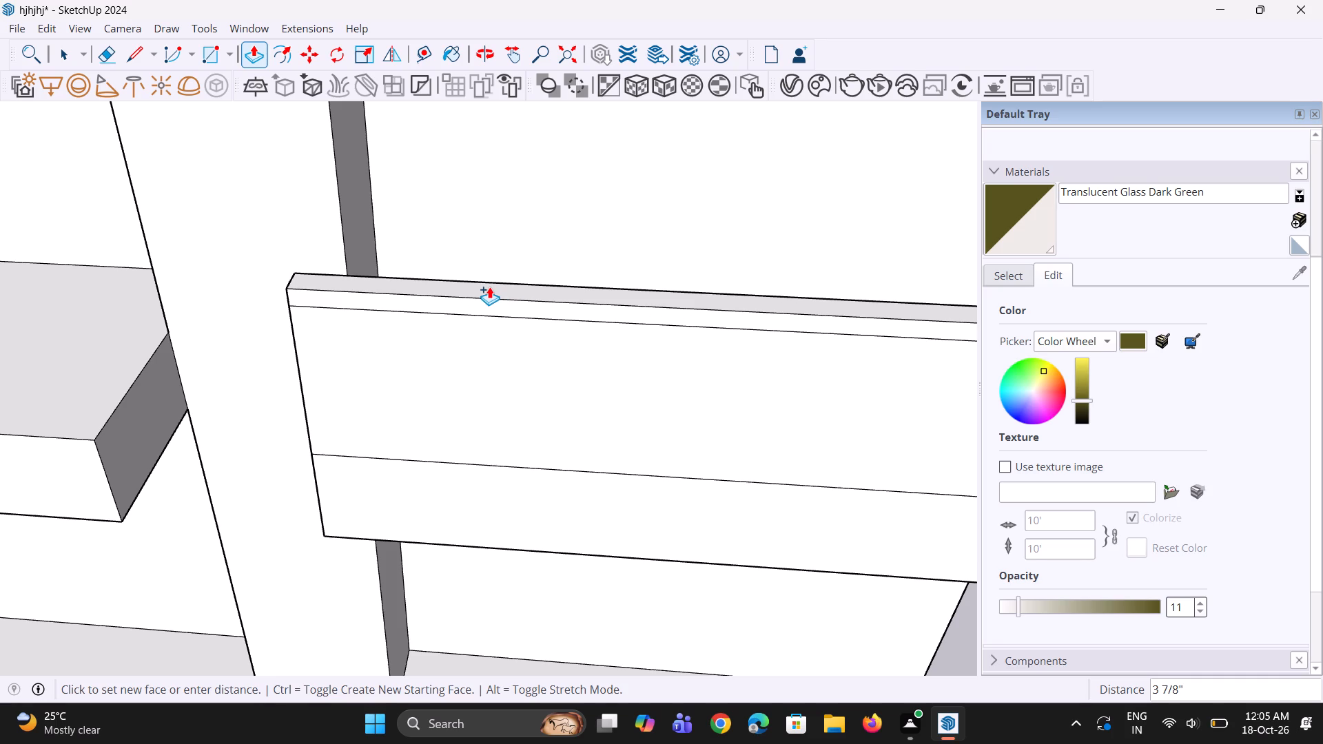
pyautogui.click(489, 287)
pyautogui.moveTo(396, 333); pyautogui.dragTo(510, 340, button='middle')
pyautogui.scroll(-10, 484, 343)
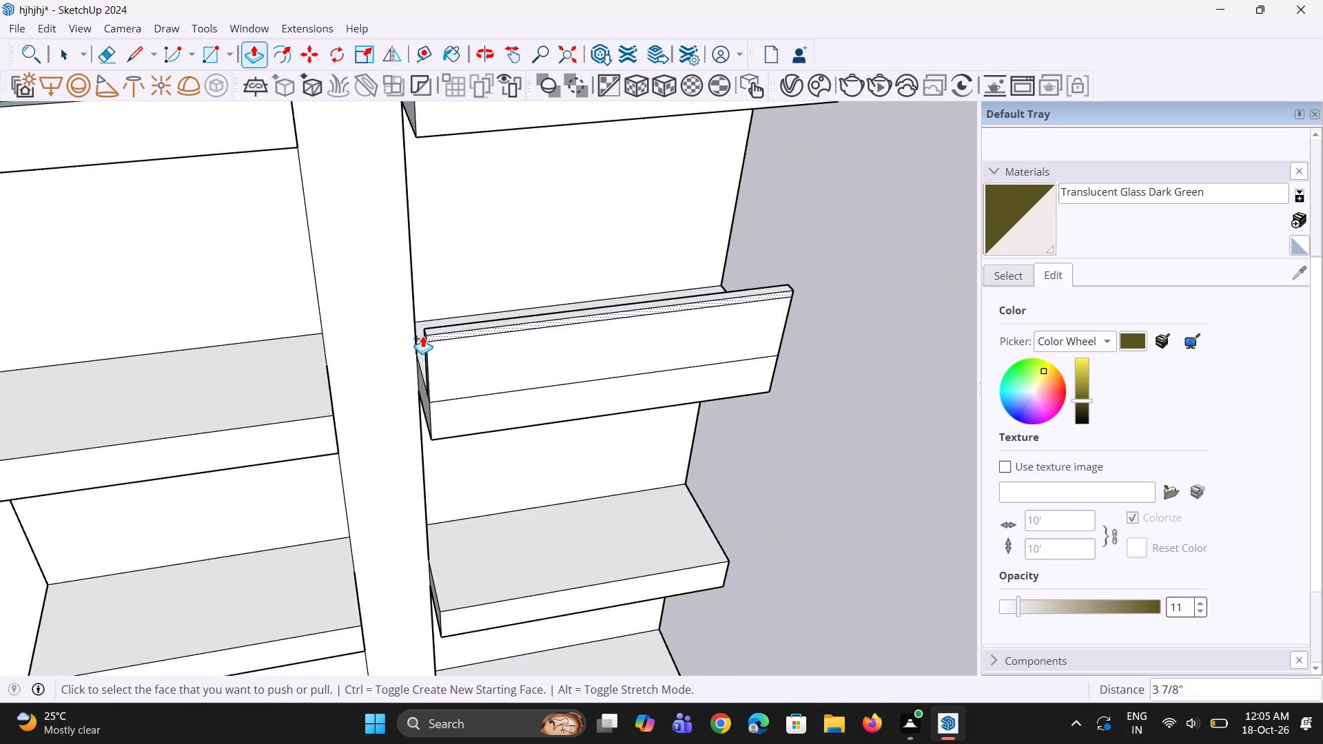
# Paint the outer and inner faces of the second right-hand balcony's front railing panel with Translucent Glass Dark Green.
pyautogui.moveTo(422, 335); pyautogui.dragTo(456, 327, button='middle')
pyautogui.press('space')
pyautogui.press('space')
pyautogui.scroll(1, 512, 339)
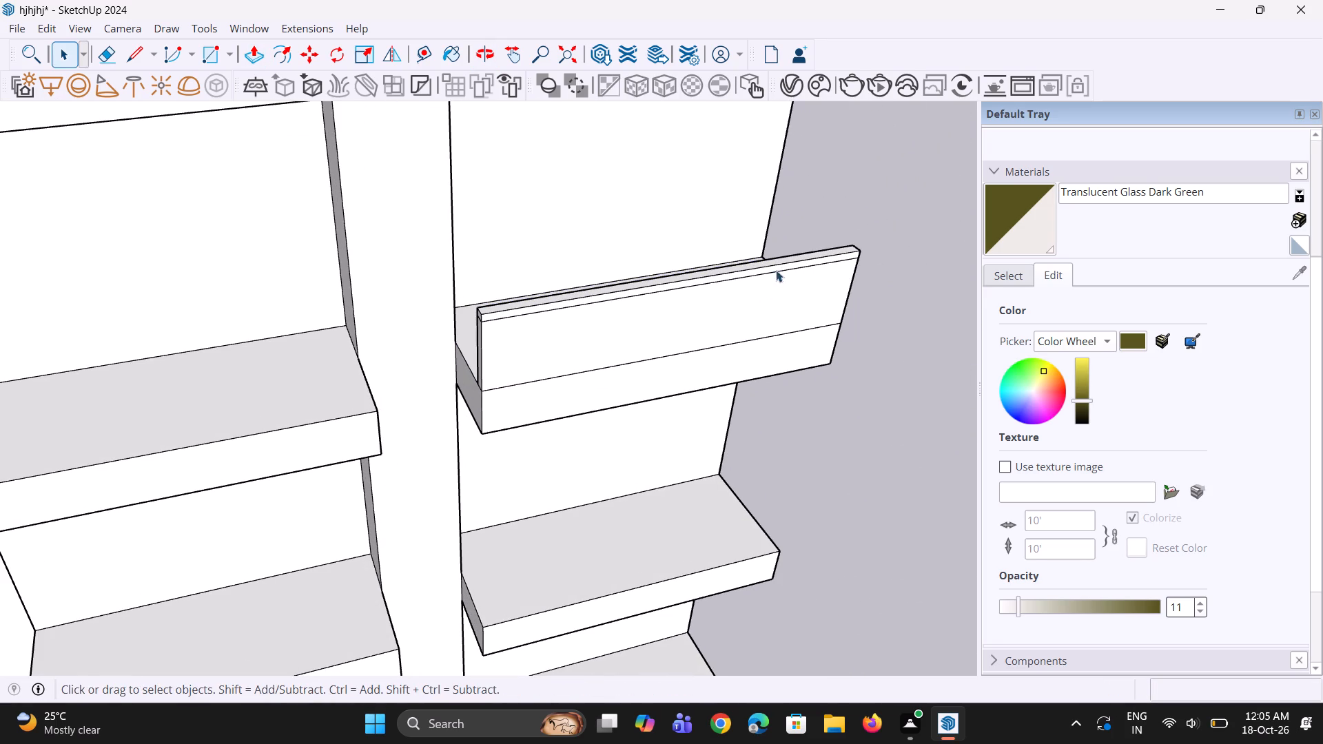
pyautogui.click(1030, 238)
pyautogui.click(726, 303)
pyautogui.moveTo(633, 316); pyautogui.dragTo(570, 354, button='middle')
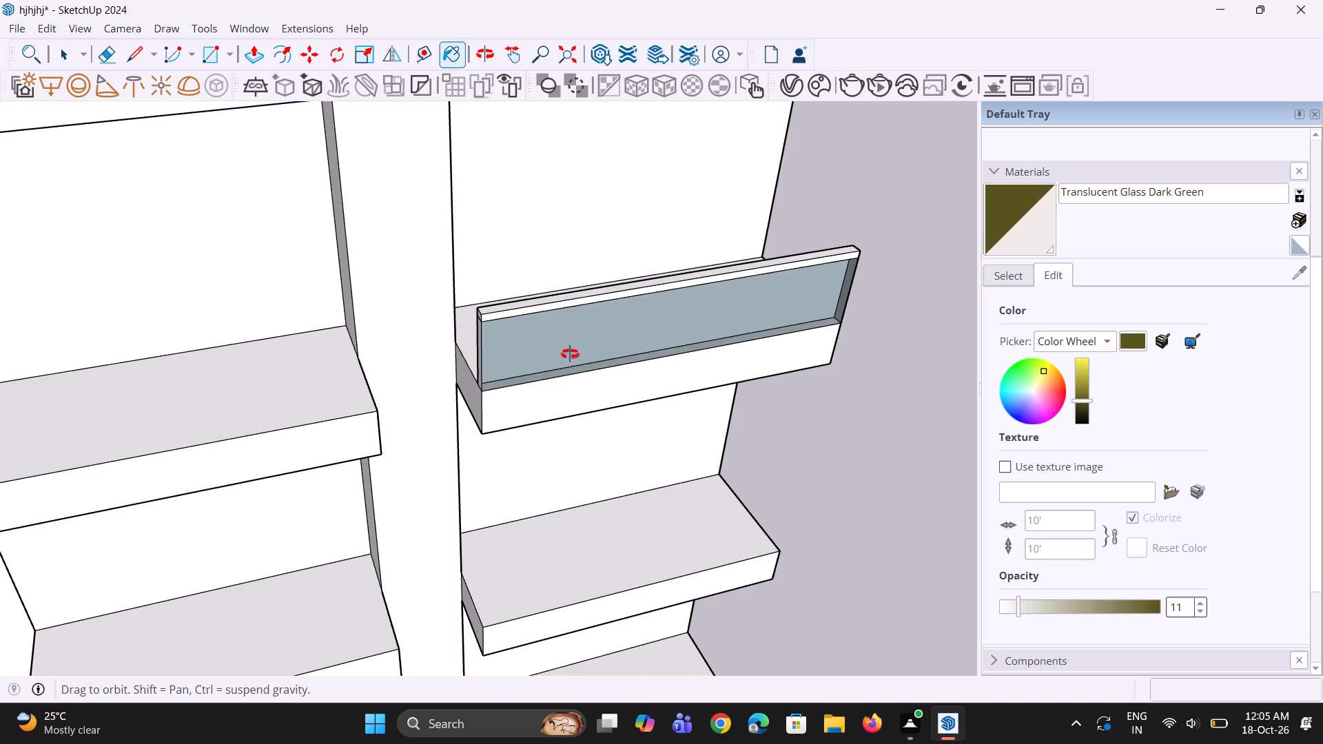
pyautogui.moveTo(570, 354); pyautogui.dragTo(152, 328, button='middle')
pyautogui.scroll(4, 298, 377)
pyautogui.moveTo(387, 355); pyautogui.dragTo(233, 347, button='middle')
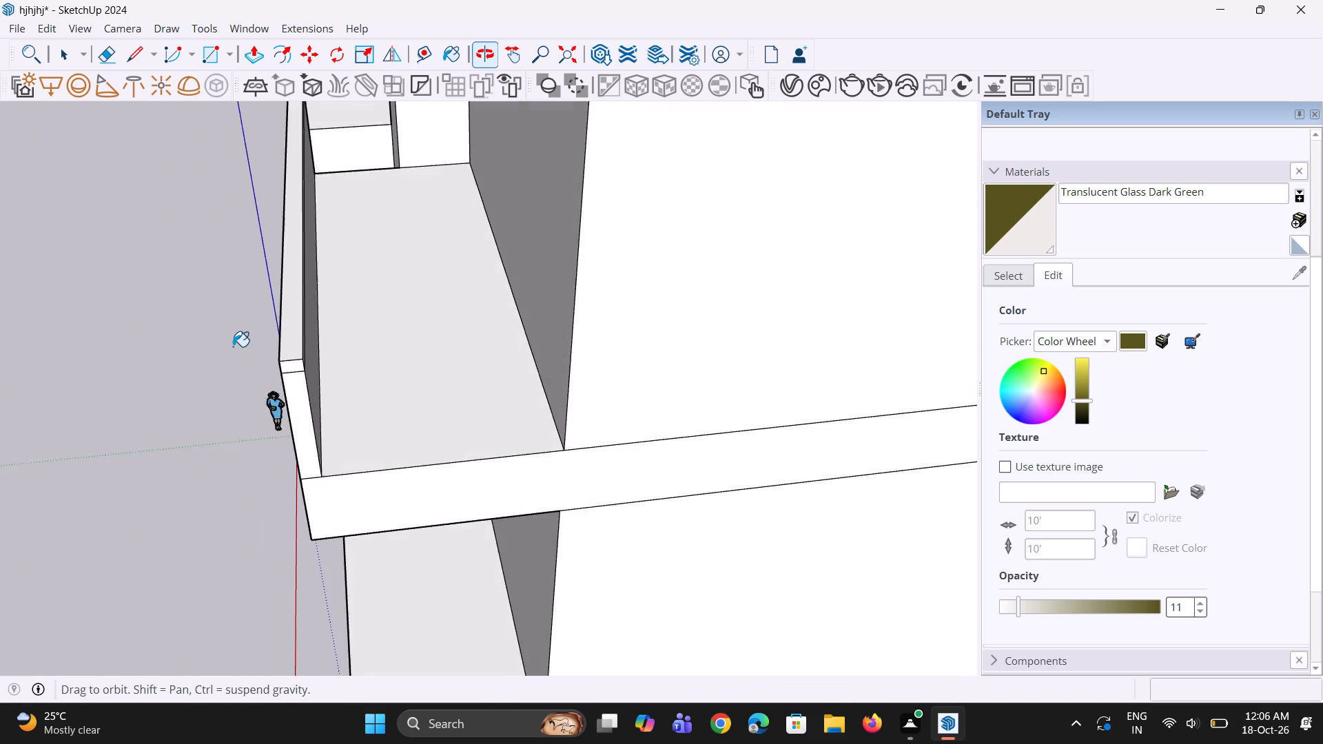
pyautogui.moveTo(233, 347); pyautogui.dragTo(233, 358, button='middle')
pyautogui.click(311, 336)
# Copy the front railing's inner vertical end edge about 6" inward along the panel to mark off the side railing's thickness.
pyautogui.moveTo(295, 393); pyautogui.dragTo(212, 364, button='middle')
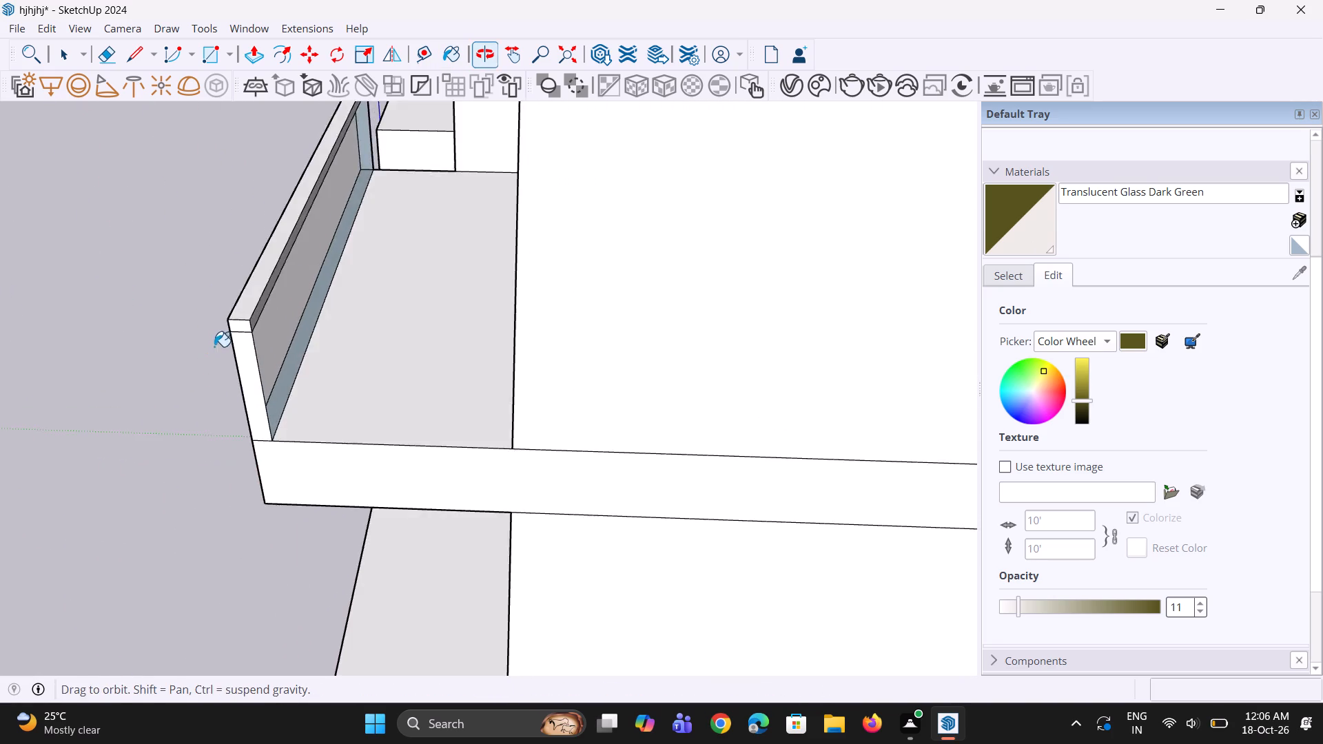
pyautogui.press('space')
pyautogui.press('space')
pyautogui.scroll(5, 275, 344)
pyautogui.click(240, 311)
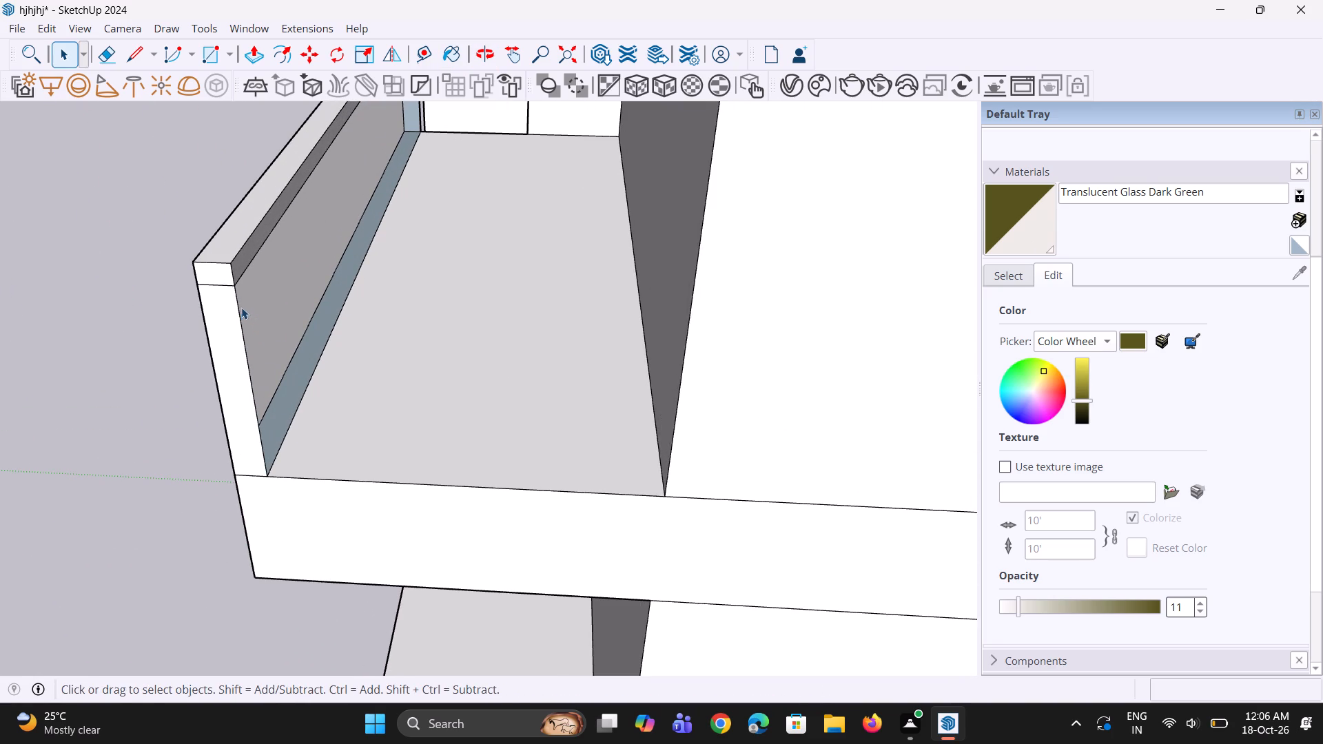
pyautogui.scroll(4, 240, 271)
pyautogui.keyDown('ctrl'); pyautogui.click(232, 269); pyautogui.keyUp('ctrl')
pyautogui.scroll(3, 234, 273)
pyautogui.press('m')
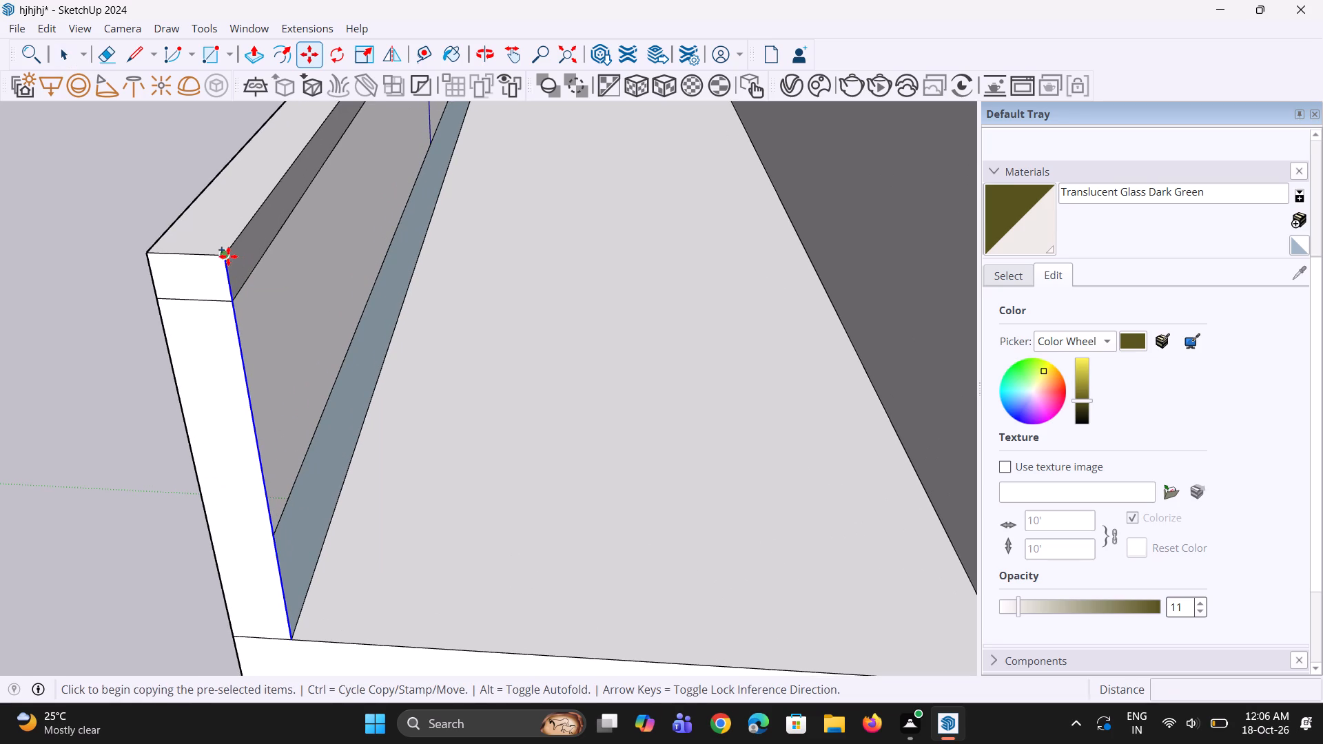
pyautogui.click(228, 256)
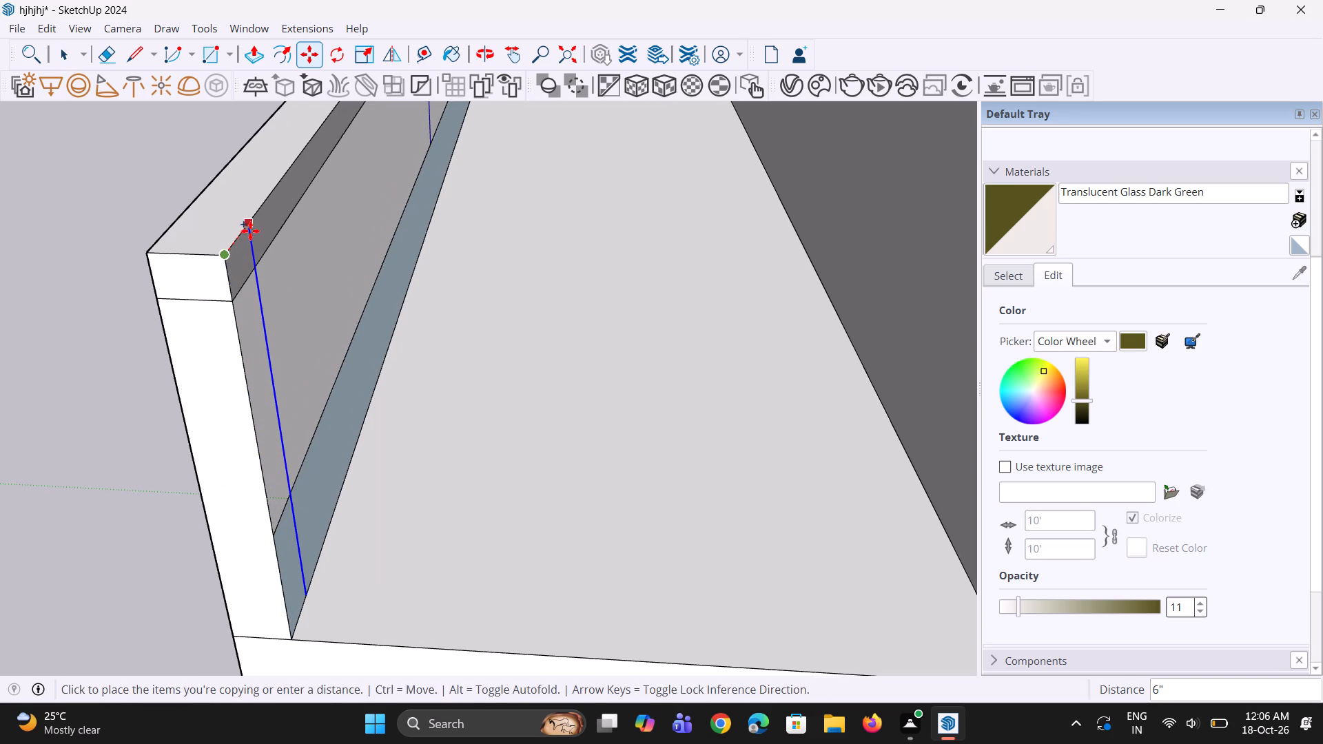
pyautogui.click(252, 227)
pyautogui.press('space')
pyautogui.scroll(-1, 263, 344)
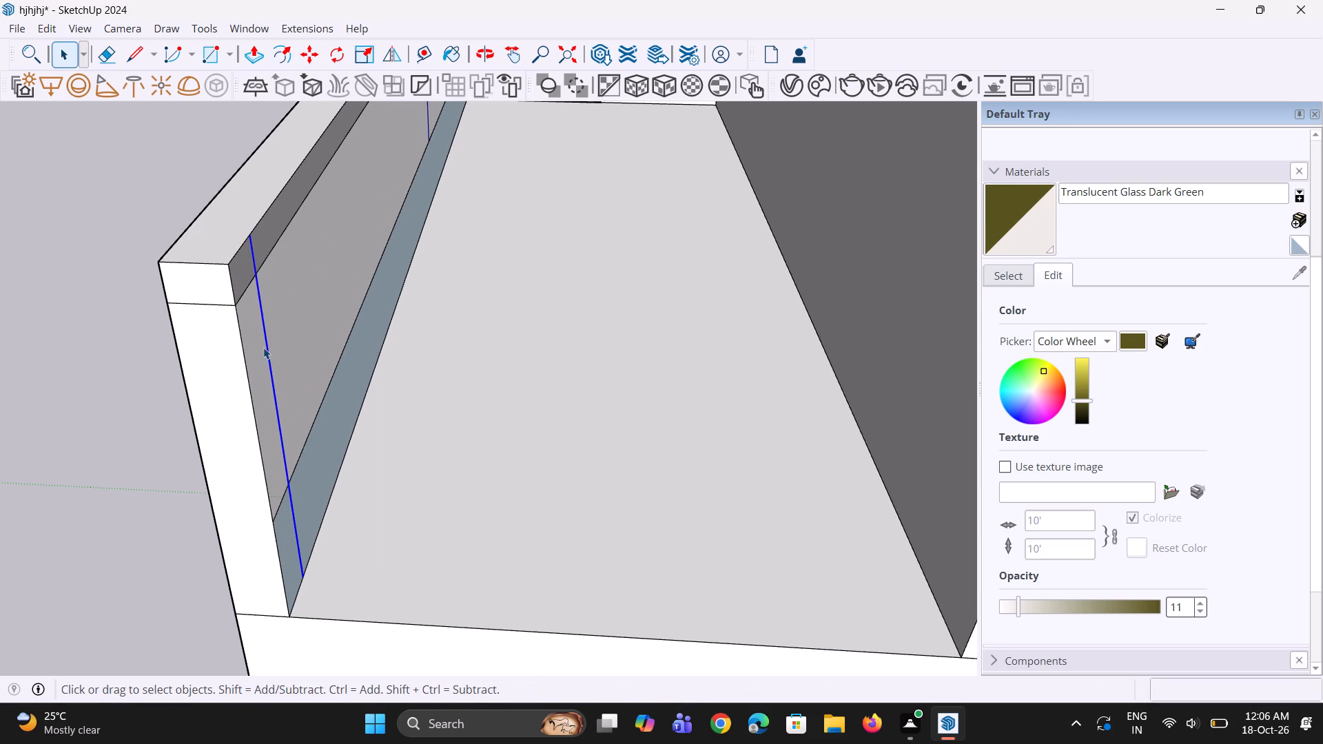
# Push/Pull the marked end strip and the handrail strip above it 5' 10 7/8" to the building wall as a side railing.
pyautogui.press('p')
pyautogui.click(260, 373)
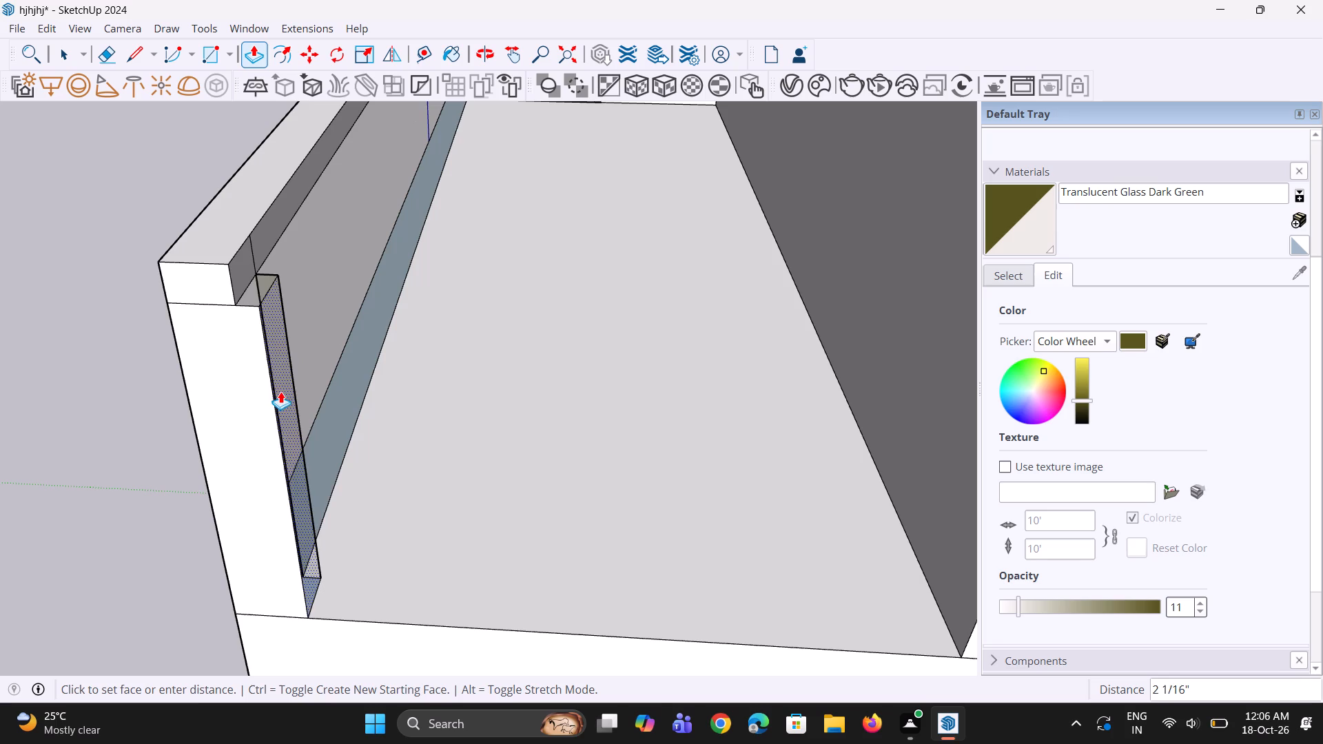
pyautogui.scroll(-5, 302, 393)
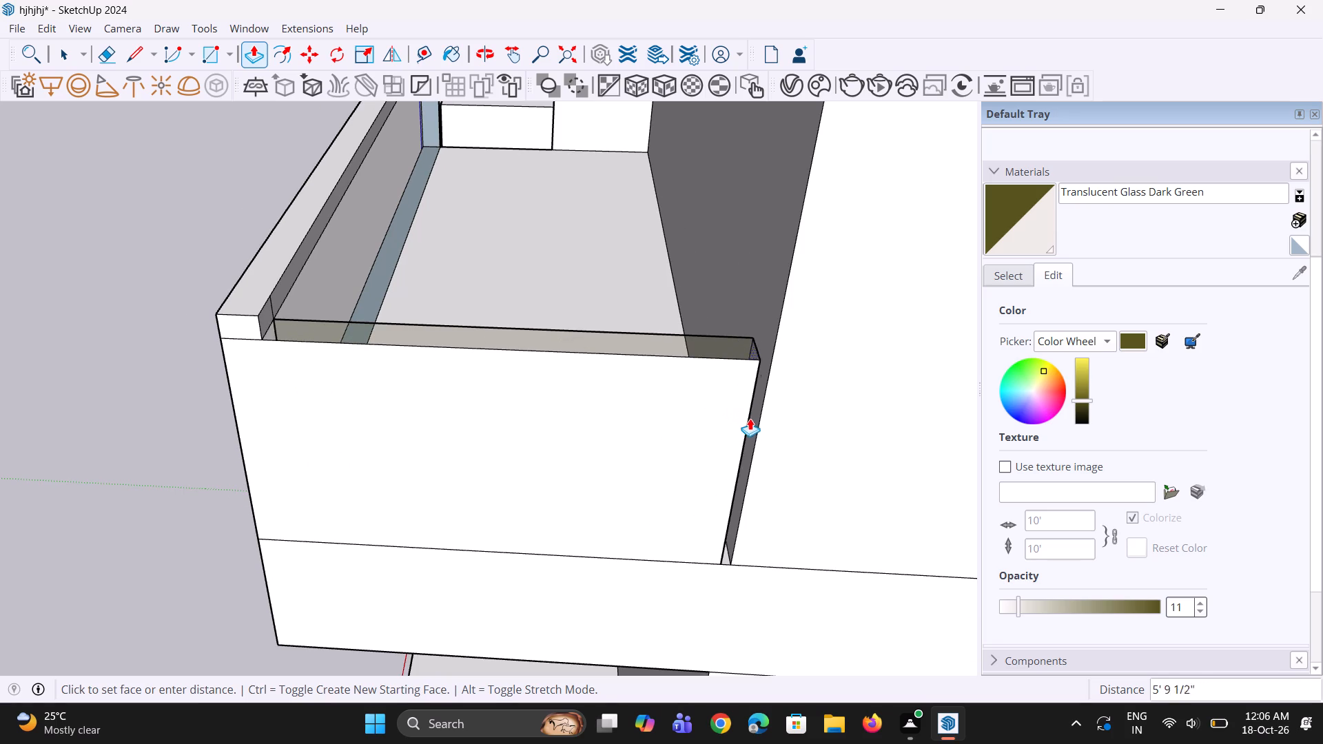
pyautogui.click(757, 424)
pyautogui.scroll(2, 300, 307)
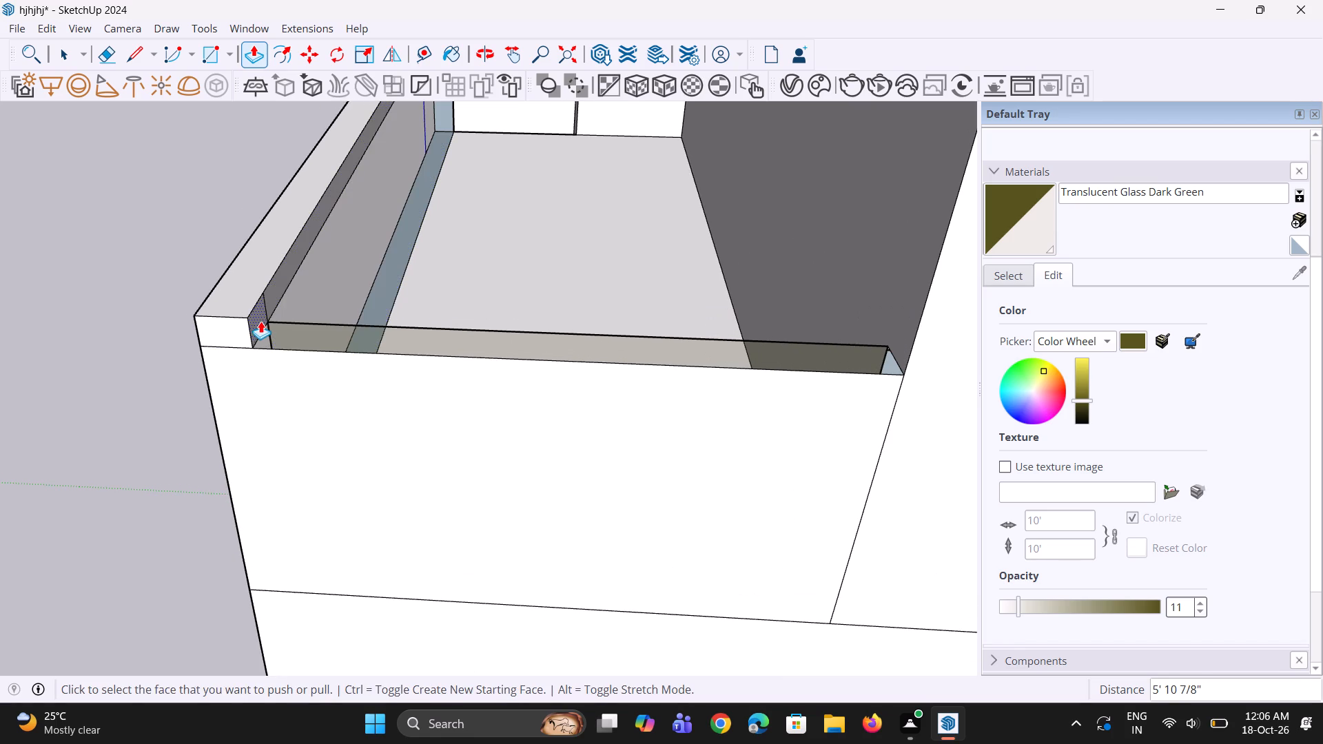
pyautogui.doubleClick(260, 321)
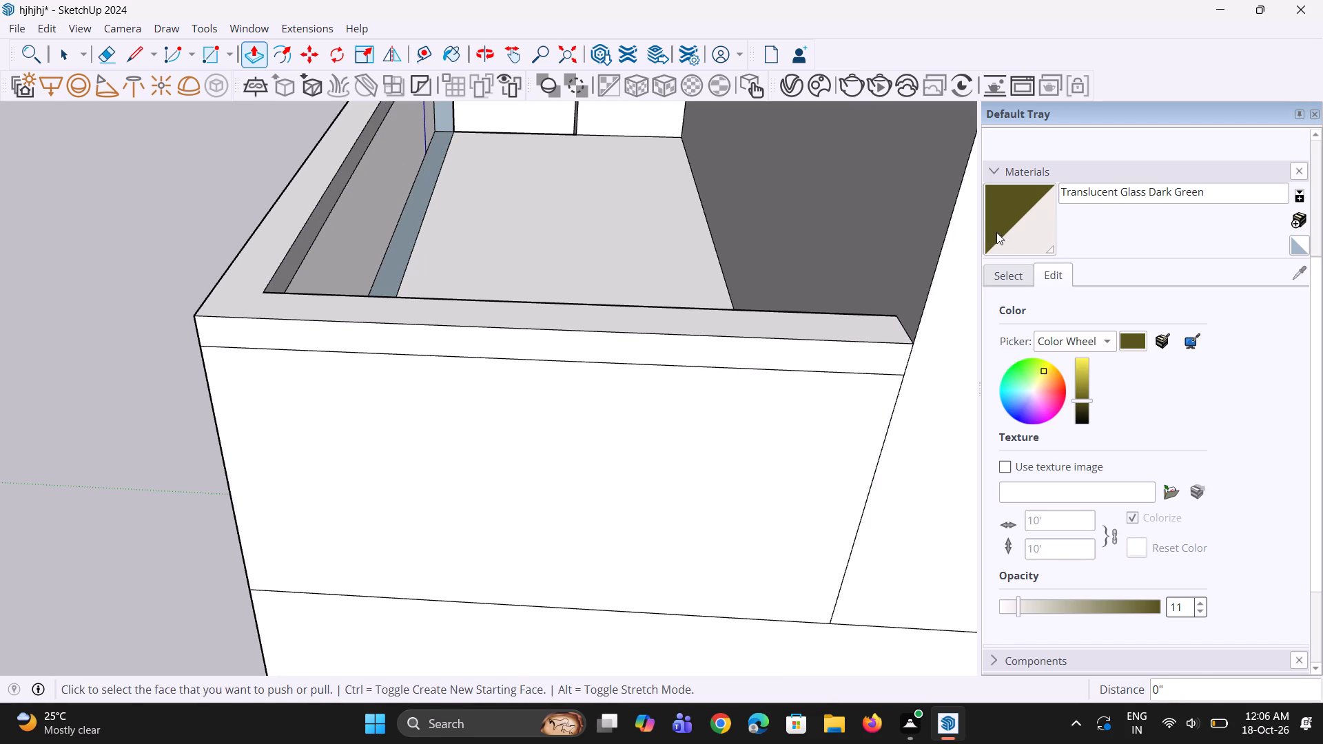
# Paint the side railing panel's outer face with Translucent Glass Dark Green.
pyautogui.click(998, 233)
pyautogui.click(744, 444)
# Examine the glazed corner where the side railing meets the front panel and the building wall.
pyautogui.scroll(-5, 404, 446)
pyautogui.moveTo(254, 399); pyautogui.dragTo(650, 432, button='middle')
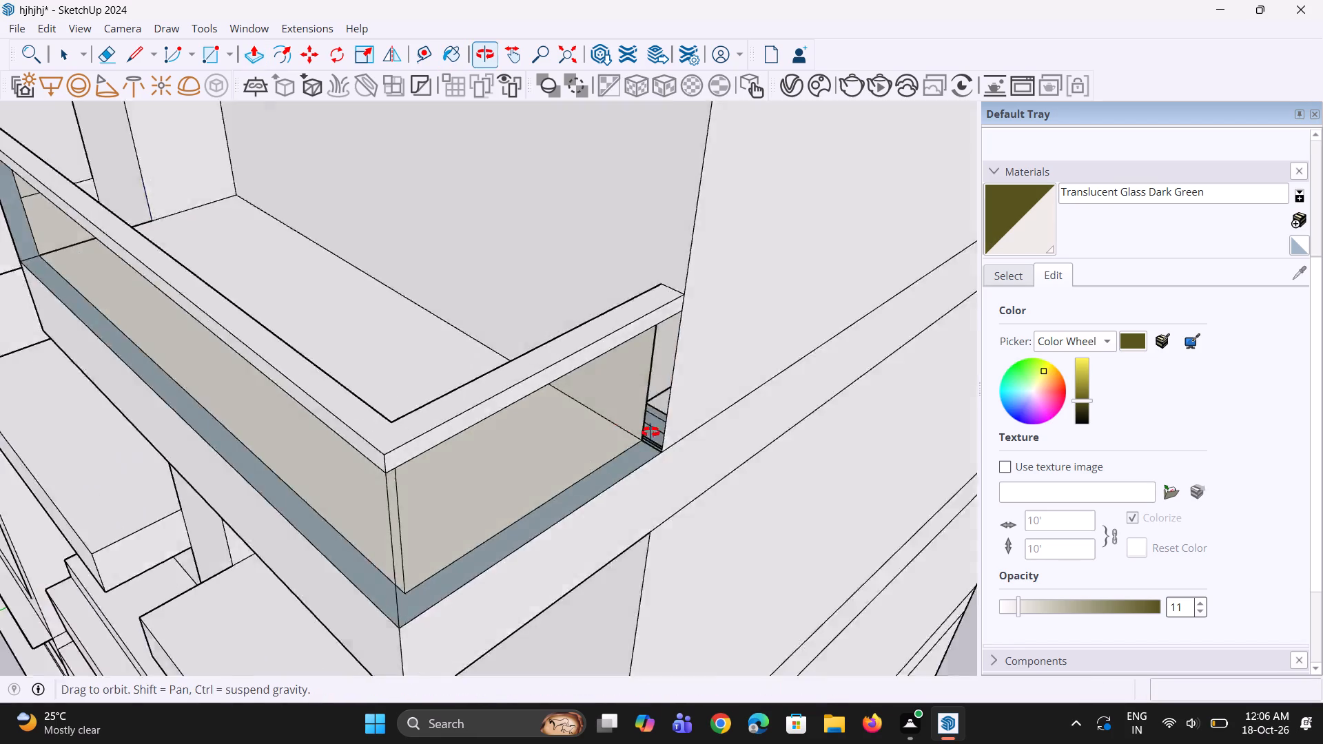
pyautogui.moveTo(650, 432); pyautogui.dragTo(737, 415, button='middle')
pyautogui.scroll(-9, 755, 451)
pyautogui.scroll(1, 710, 436)
pyautogui.moveTo(710, 436); pyautogui.dragTo(664, 338, button='middle')
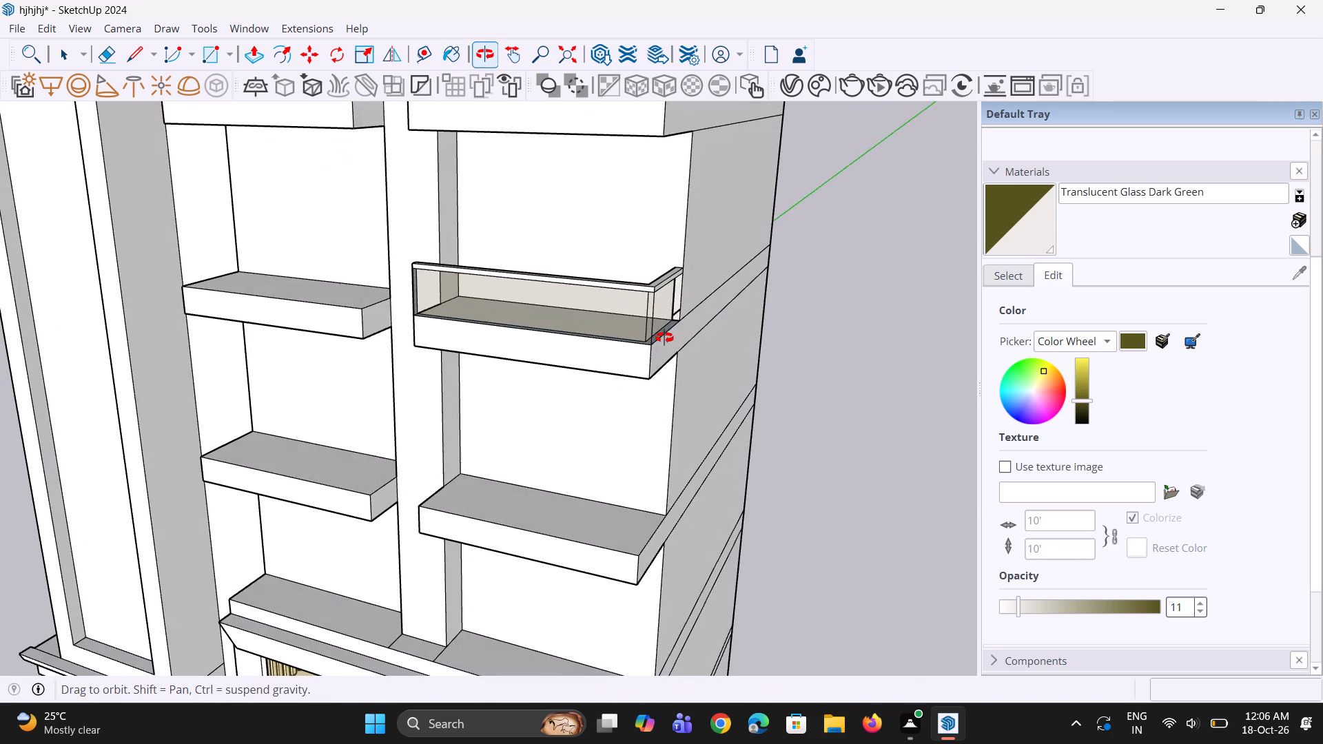
pyautogui.moveTo(664, 338); pyautogui.dragTo(664, 331, button='middle')
pyautogui.scroll(14, 673, 300)
pyautogui.moveTo(623, 368); pyautogui.dragTo(614, 400, button='middle')
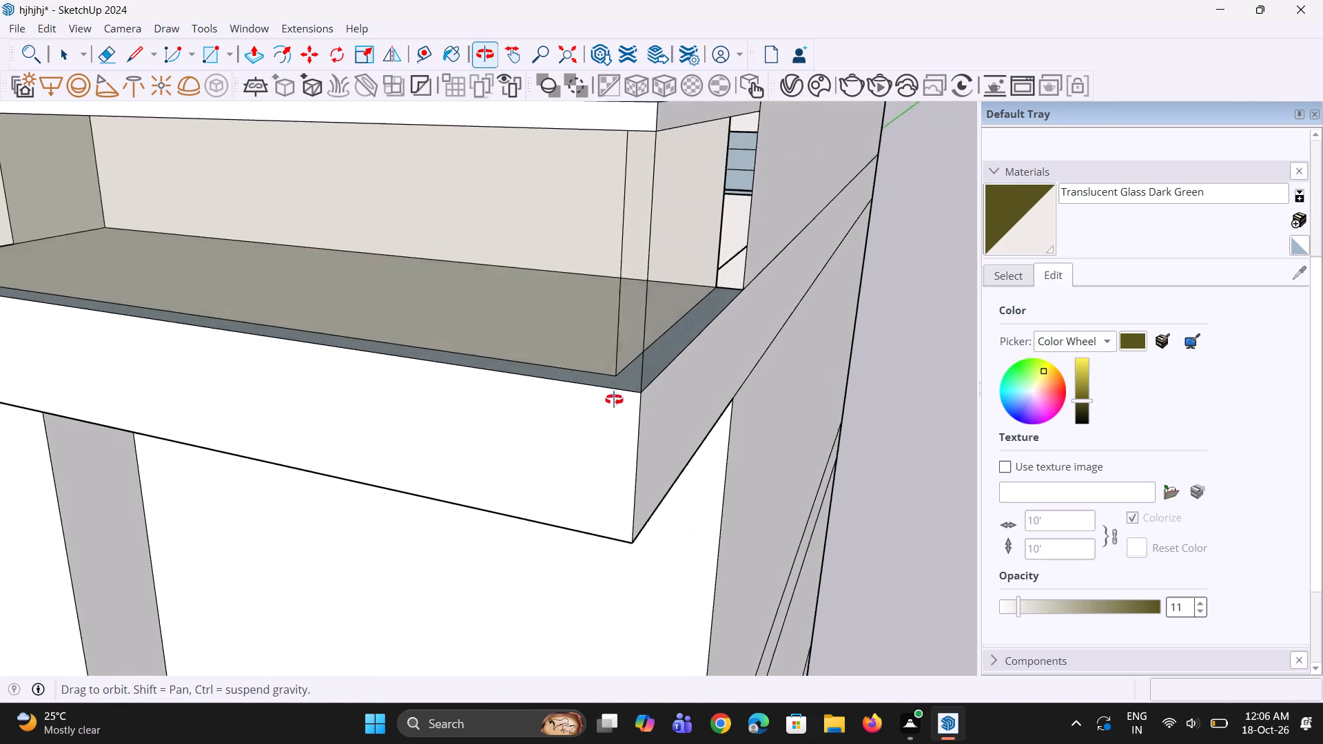
pyautogui.moveTo(614, 400); pyautogui.dragTo(562, 432, button='middle')
pyautogui.scroll(-5, 589, 426)
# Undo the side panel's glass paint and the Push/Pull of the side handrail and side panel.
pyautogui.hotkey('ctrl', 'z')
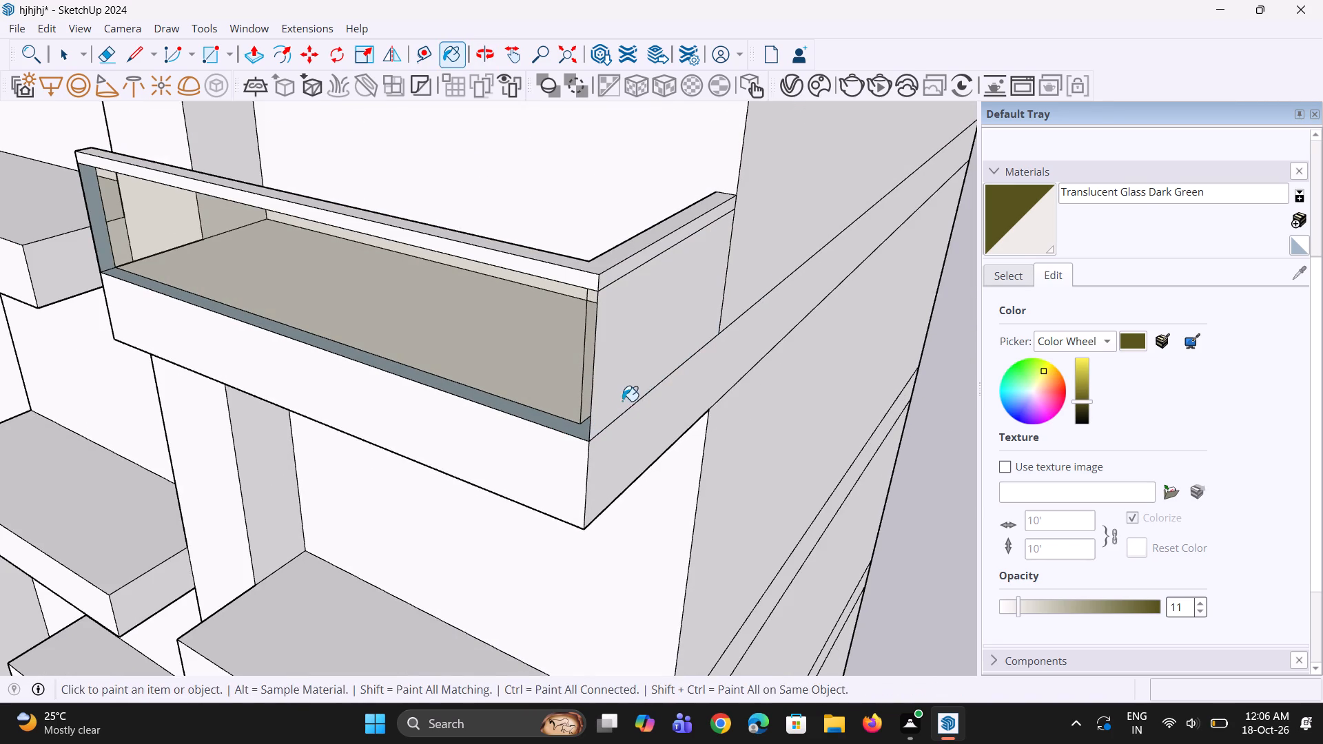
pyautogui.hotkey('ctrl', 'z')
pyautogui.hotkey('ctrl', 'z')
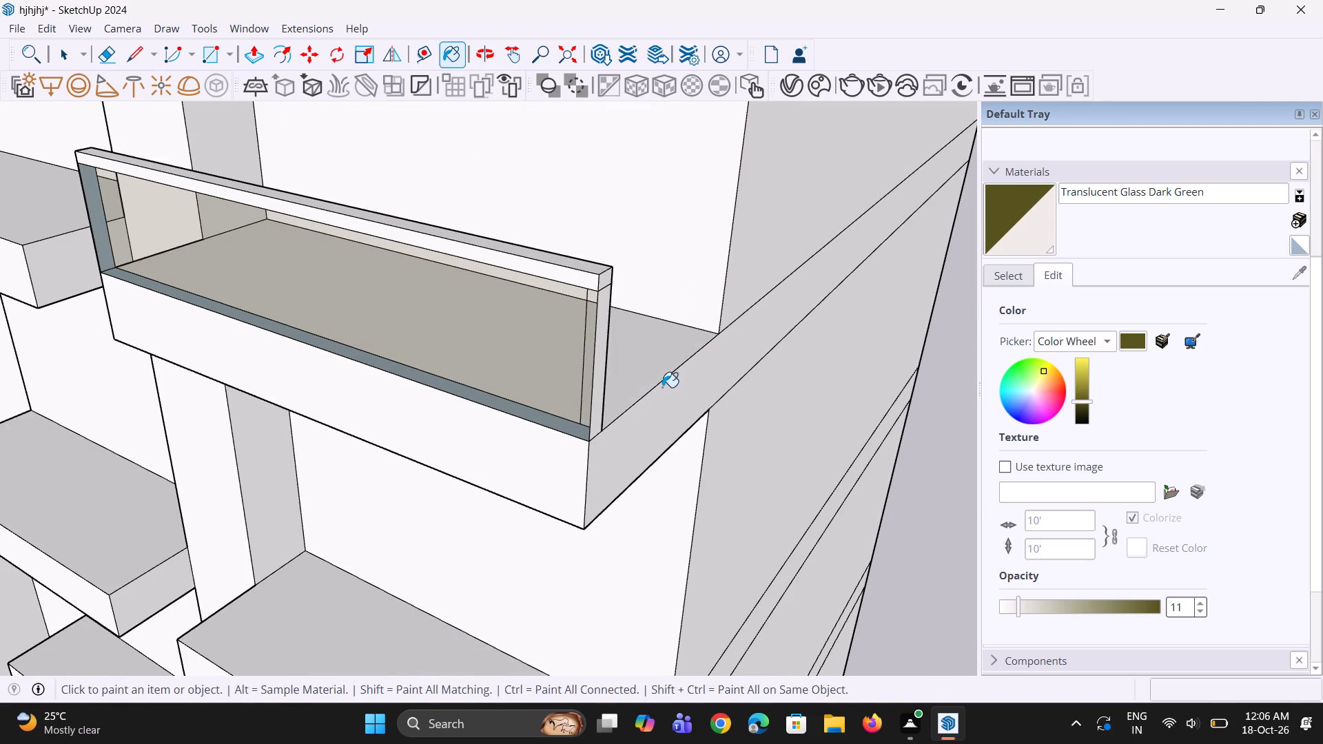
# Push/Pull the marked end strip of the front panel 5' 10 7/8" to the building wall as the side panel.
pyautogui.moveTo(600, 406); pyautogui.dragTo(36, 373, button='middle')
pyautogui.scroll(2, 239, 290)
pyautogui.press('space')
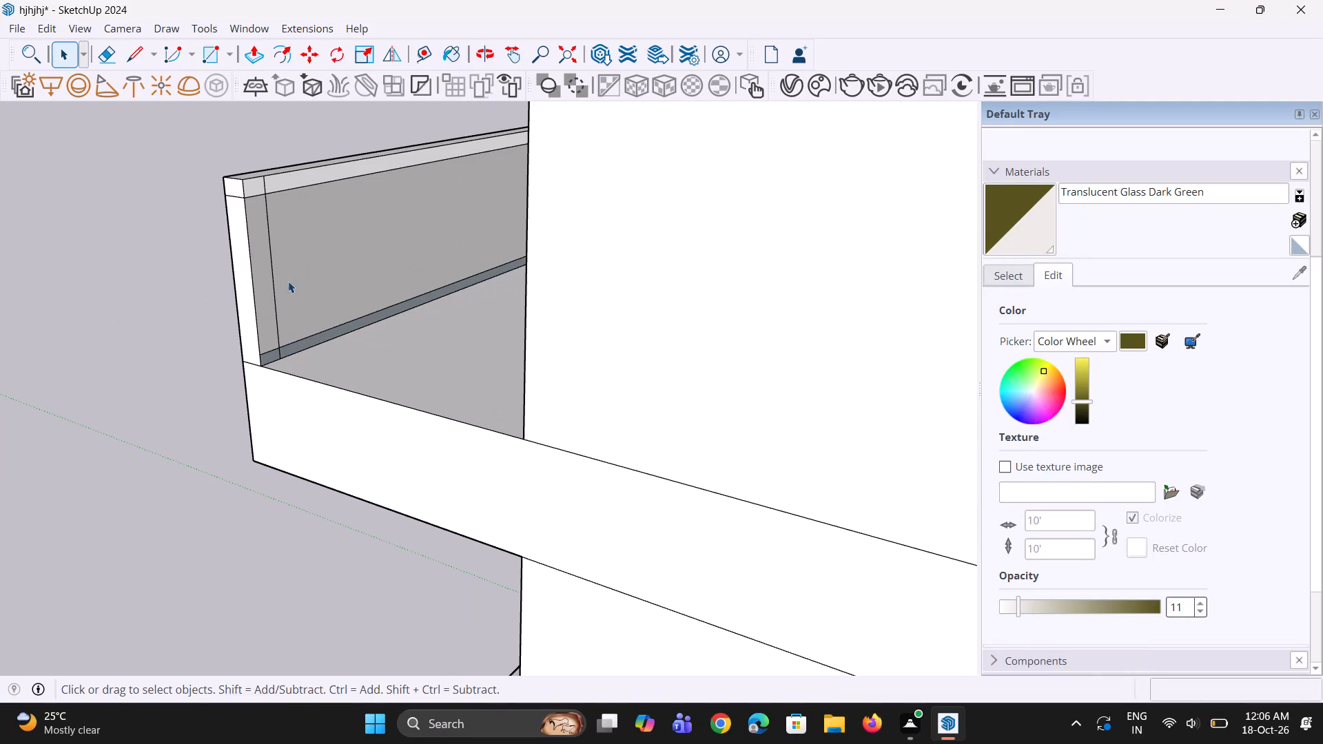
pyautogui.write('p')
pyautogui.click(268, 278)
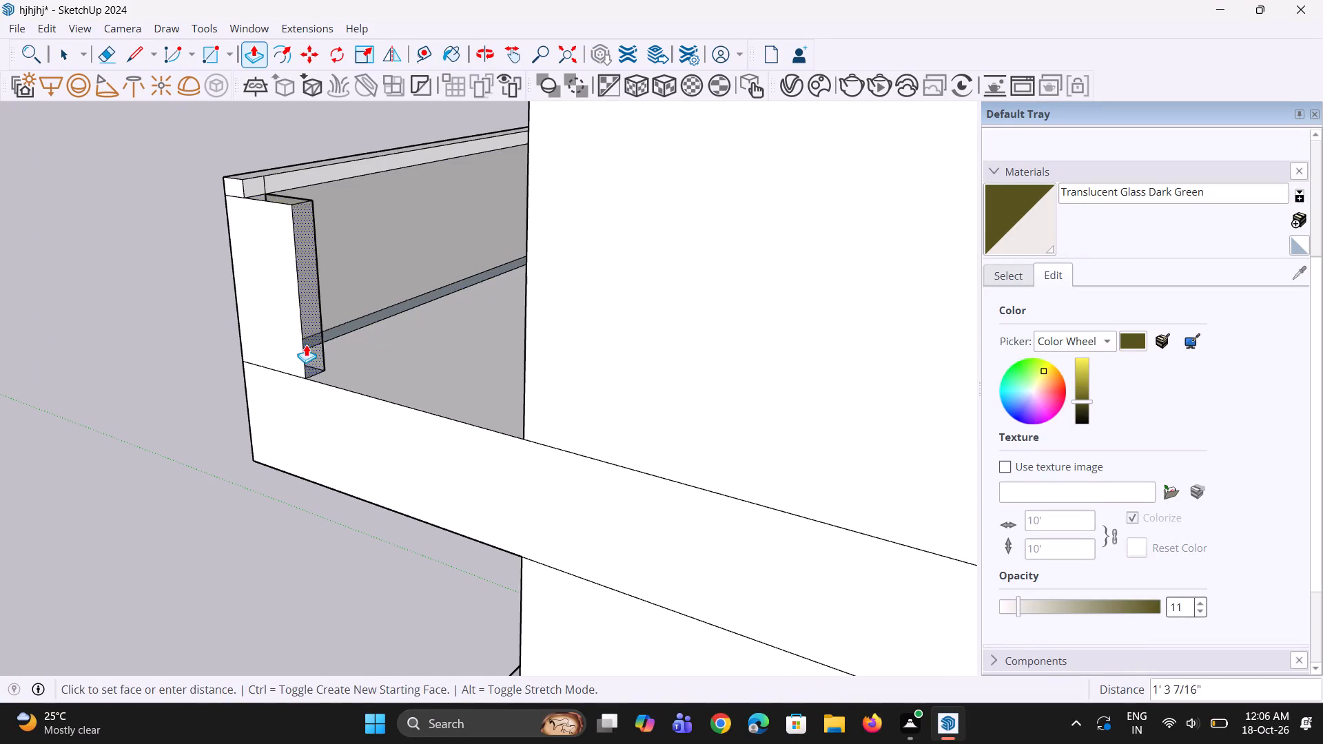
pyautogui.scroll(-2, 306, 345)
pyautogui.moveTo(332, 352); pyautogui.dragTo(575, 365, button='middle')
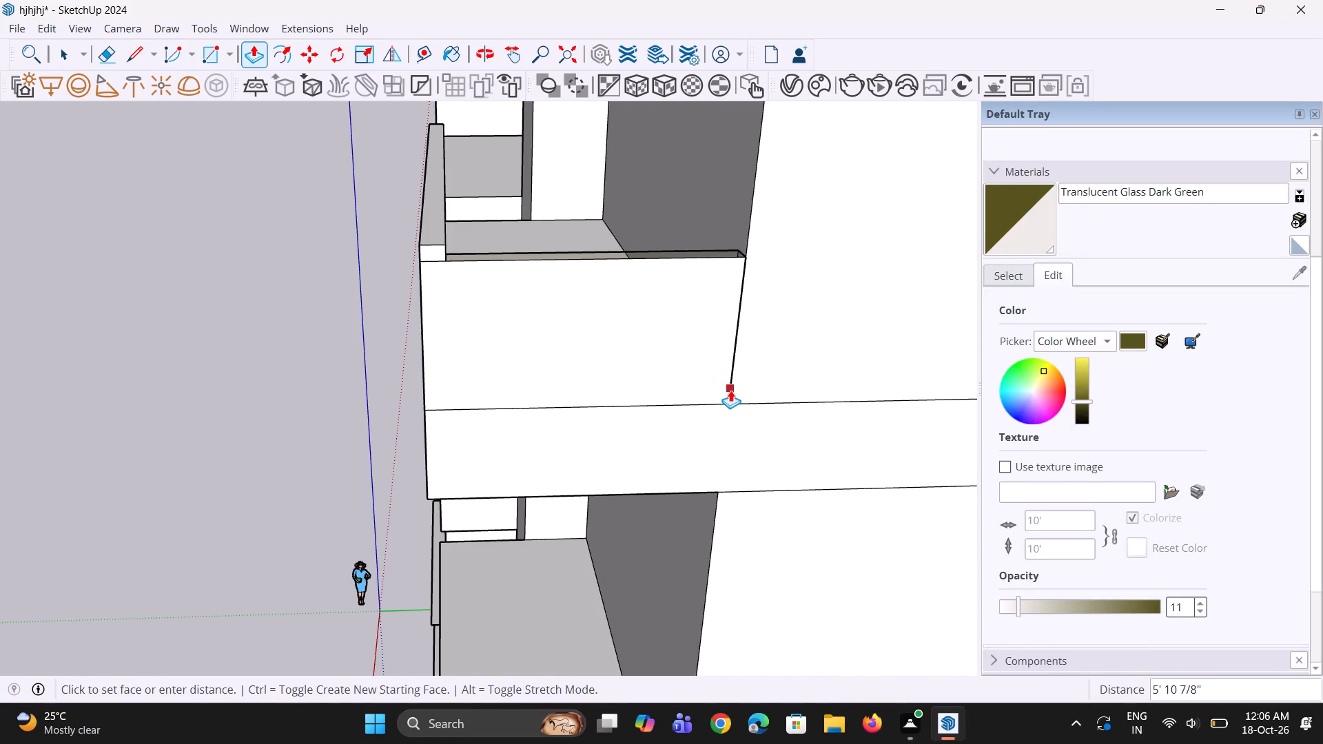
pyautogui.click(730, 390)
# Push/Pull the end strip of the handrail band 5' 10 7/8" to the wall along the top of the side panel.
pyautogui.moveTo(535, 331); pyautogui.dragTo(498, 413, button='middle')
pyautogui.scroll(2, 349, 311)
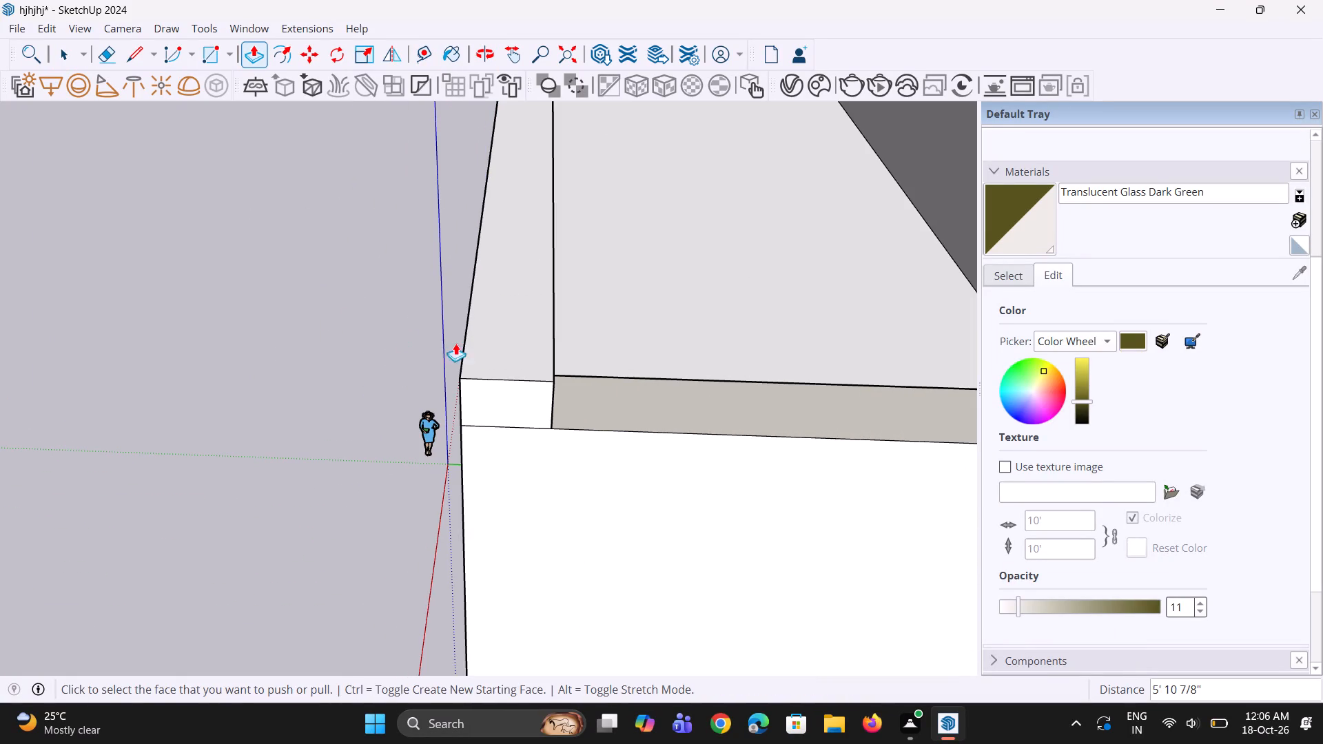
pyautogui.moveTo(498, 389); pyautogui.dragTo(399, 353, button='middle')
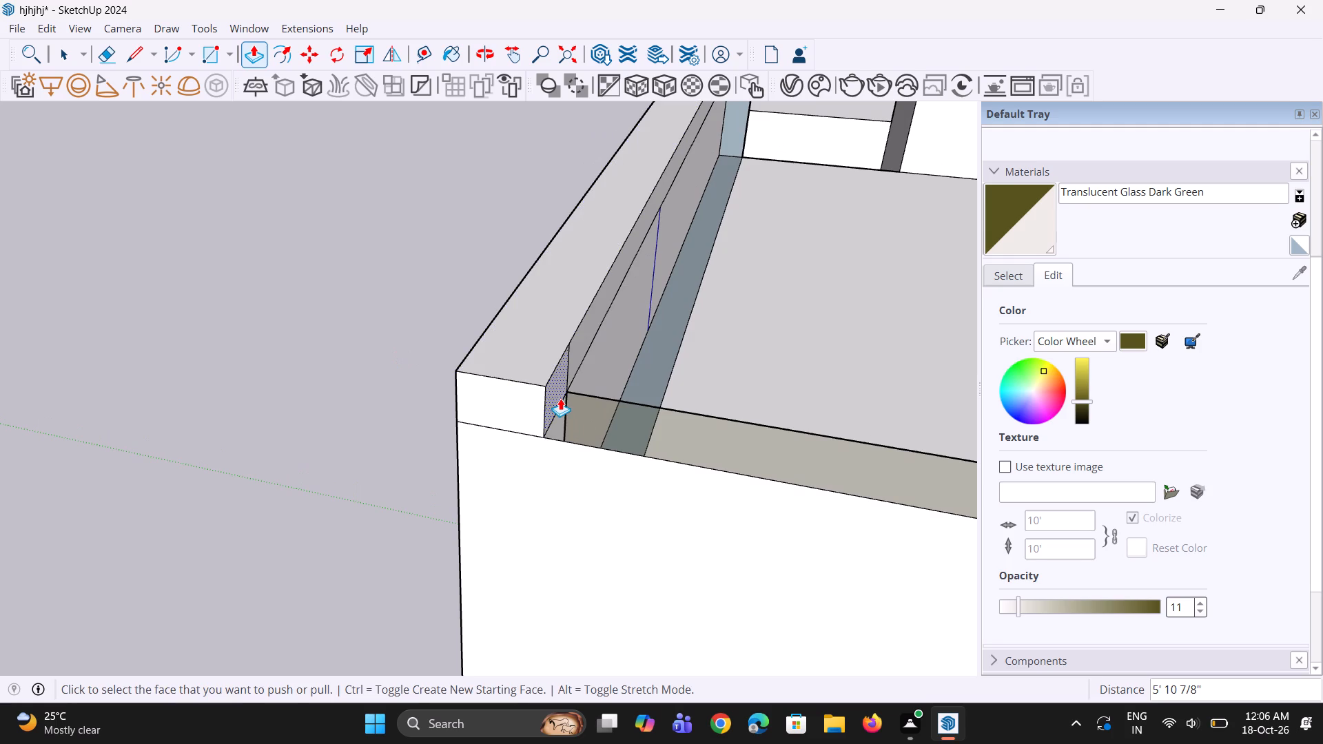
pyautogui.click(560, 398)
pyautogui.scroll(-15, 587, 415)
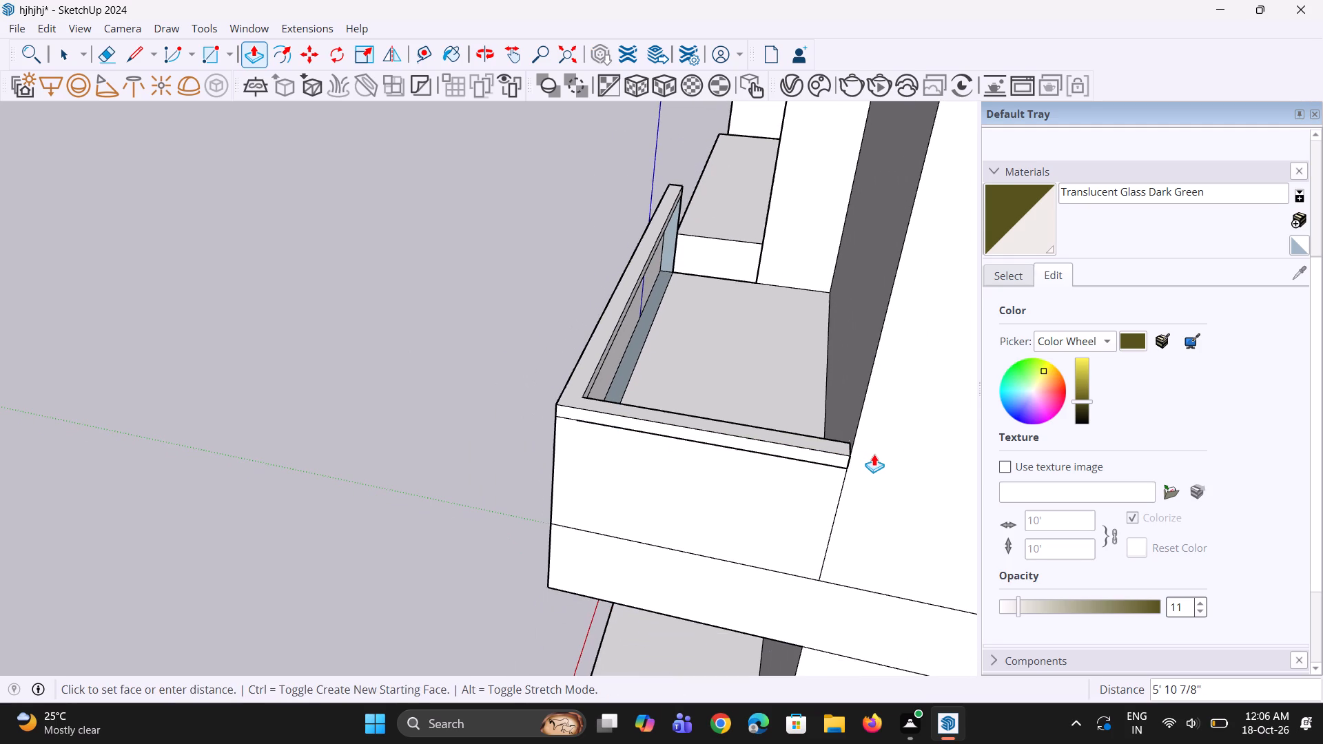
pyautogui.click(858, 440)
# Examine the side railing's inner corner and compare it with the finished glass railings on the balconies above.
pyautogui.moveTo(825, 461); pyautogui.dragTo(1102, 369, button='middle')
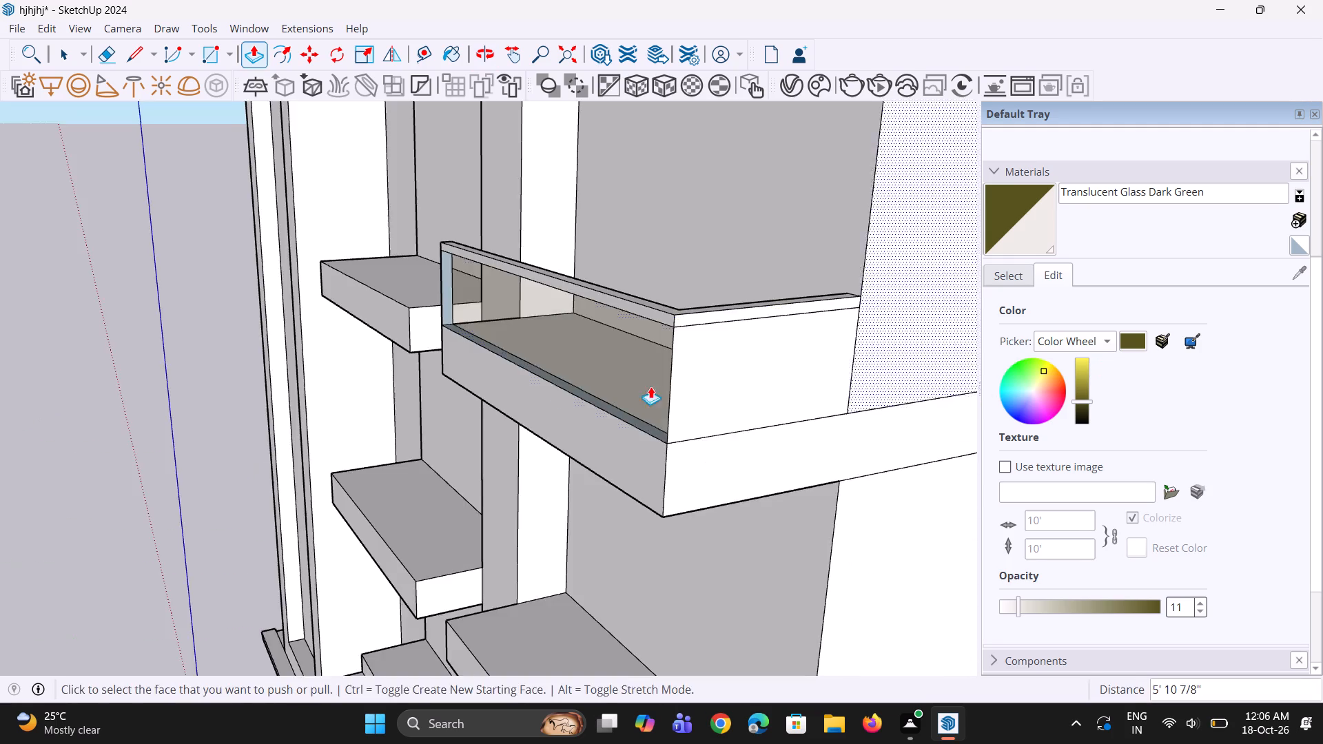
pyautogui.moveTo(555, 395); pyautogui.dragTo(846, 475, button='middle')
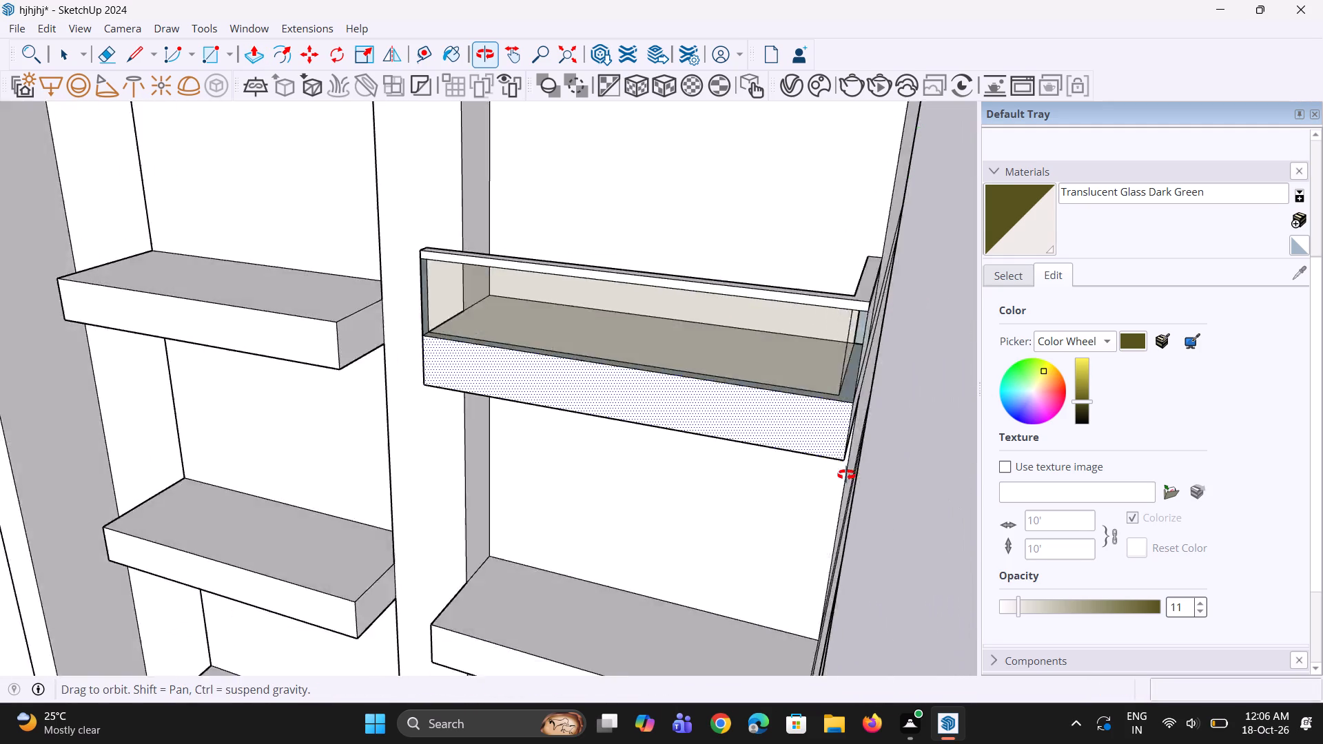
pyautogui.moveTo(846, 475); pyautogui.dragTo(905, 517, button='middle')
pyautogui.scroll(5, 797, 295)
pyautogui.scroll(9, 878, 256)
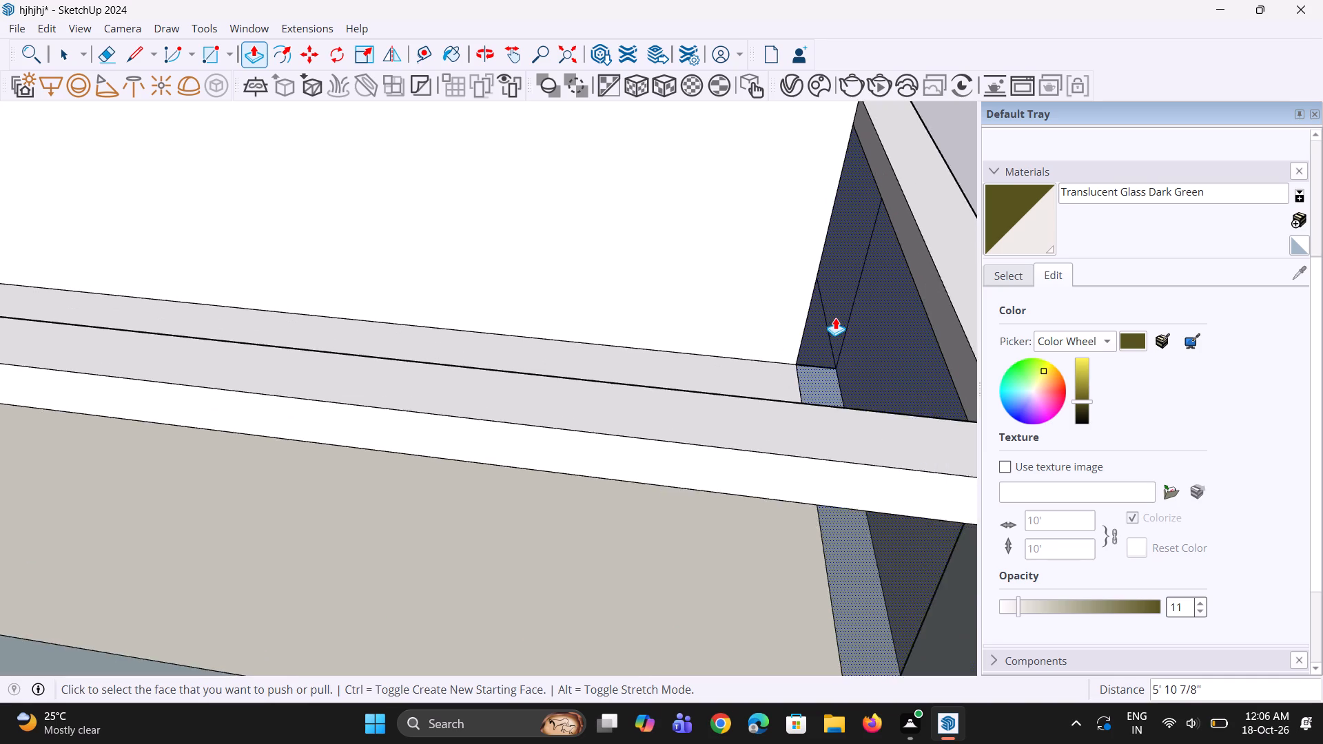
pyautogui.scroll(11, 835, 318)
pyautogui.moveTo(813, 351); pyautogui.dragTo(761, 335, button='middle')
pyautogui.scroll(-9, 777, 327)
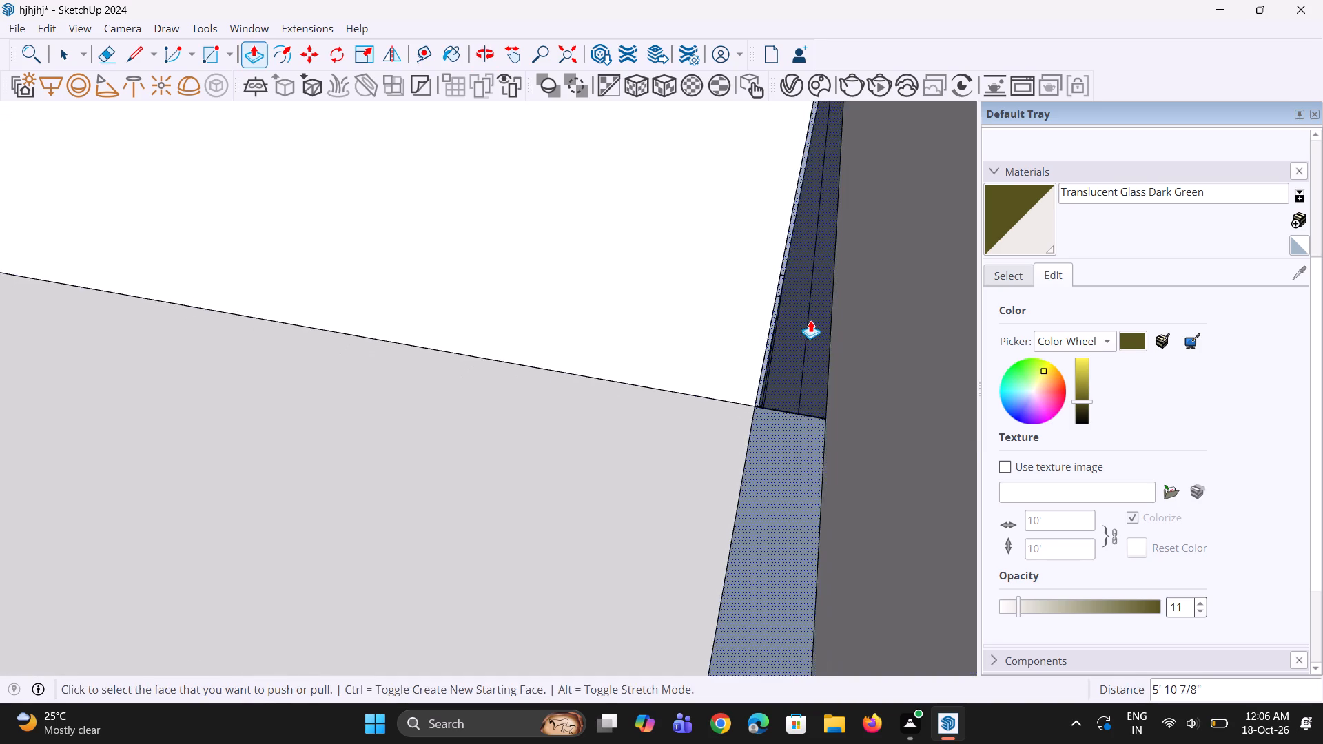
pyautogui.scroll(-20, 810, 320)
pyautogui.scroll(-1, 810, 320)
pyautogui.moveTo(772, 353); pyautogui.dragTo(794, 240, button='middle')
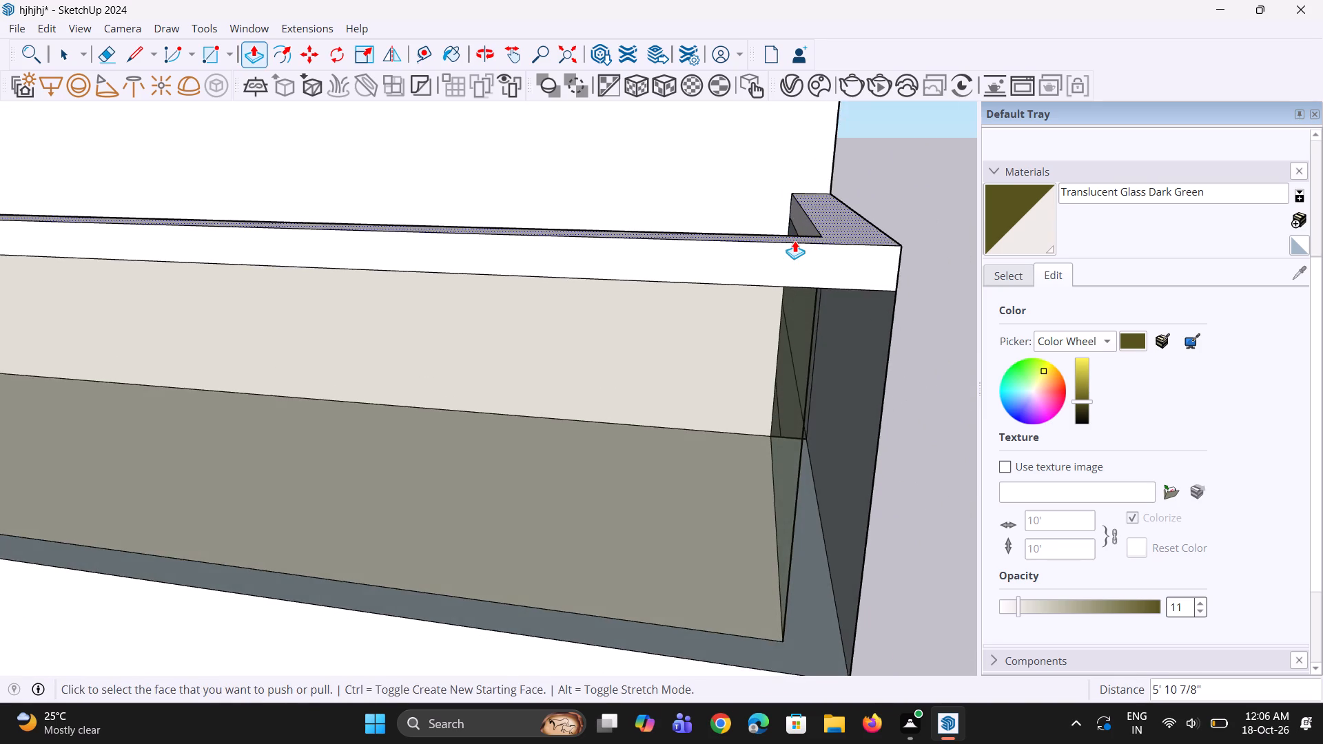
pyautogui.scroll(-16, 794, 240)
pyautogui.moveTo(500, 333); pyautogui.dragTo(533, 364, button='middle')
pyautogui.scroll(-11, 540, 363)
pyautogui.scroll(7, 613, 90)
pyautogui.scroll(4, 366, 208)
pyautogui.moveTo(406, 206); pyautogui.dragTo(478, 219, button='middle')
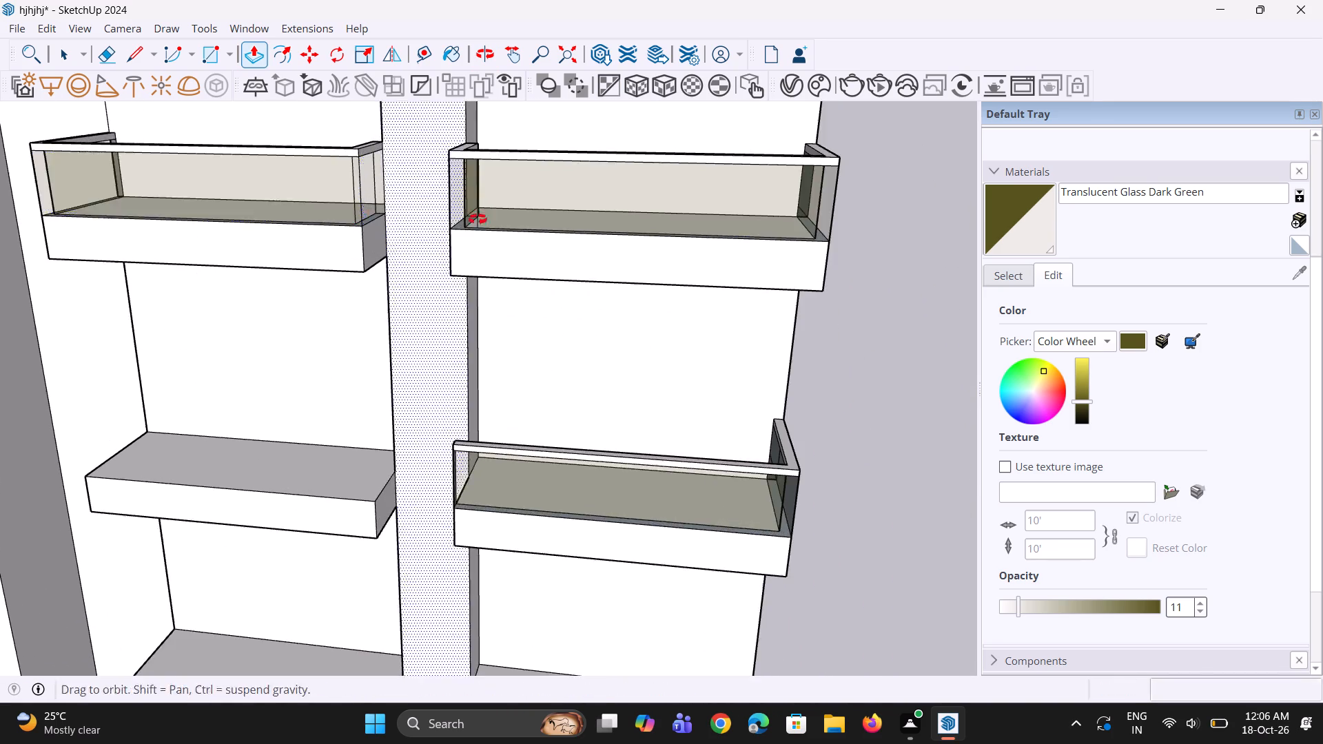
pyautogui.moveTo(478, 219); pyautogui.dragTo(635, 250, button='middle')
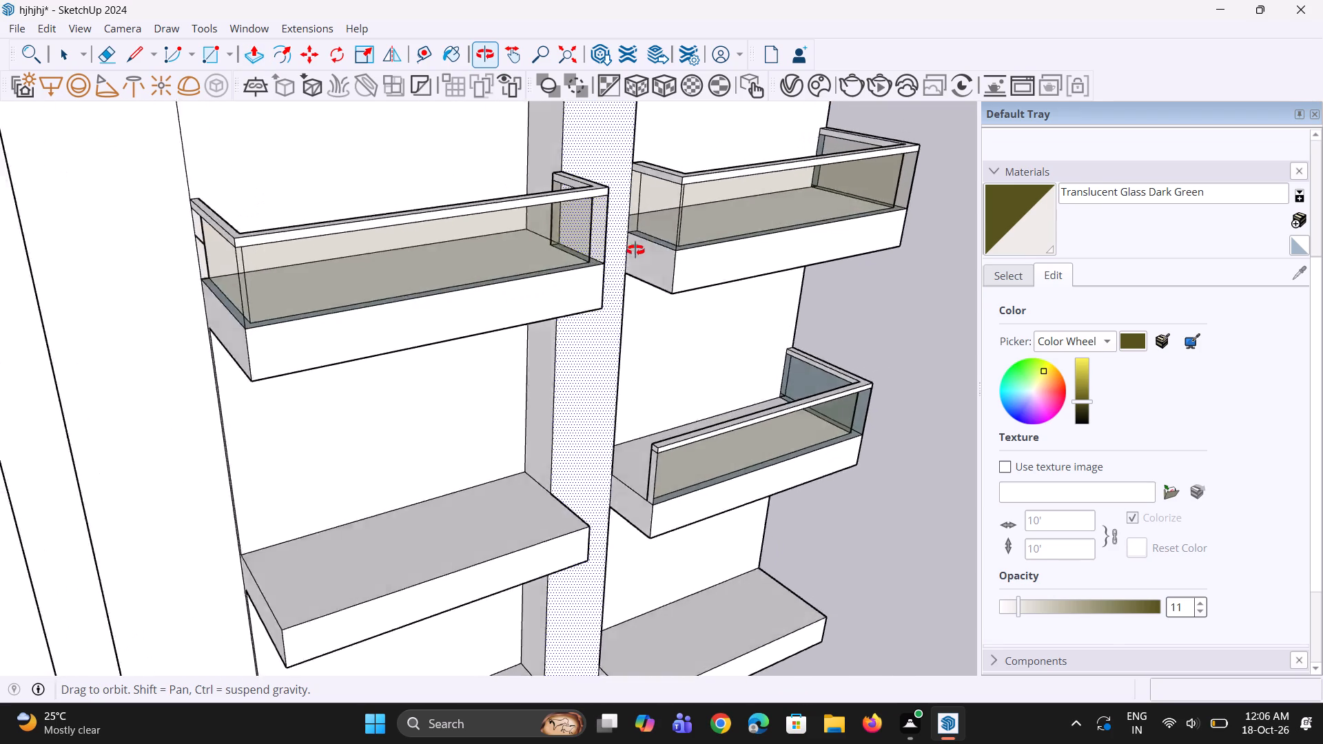
pyautogui.moveTo(635, 250); pyautogui.dragTo(396, 222, button='middle')
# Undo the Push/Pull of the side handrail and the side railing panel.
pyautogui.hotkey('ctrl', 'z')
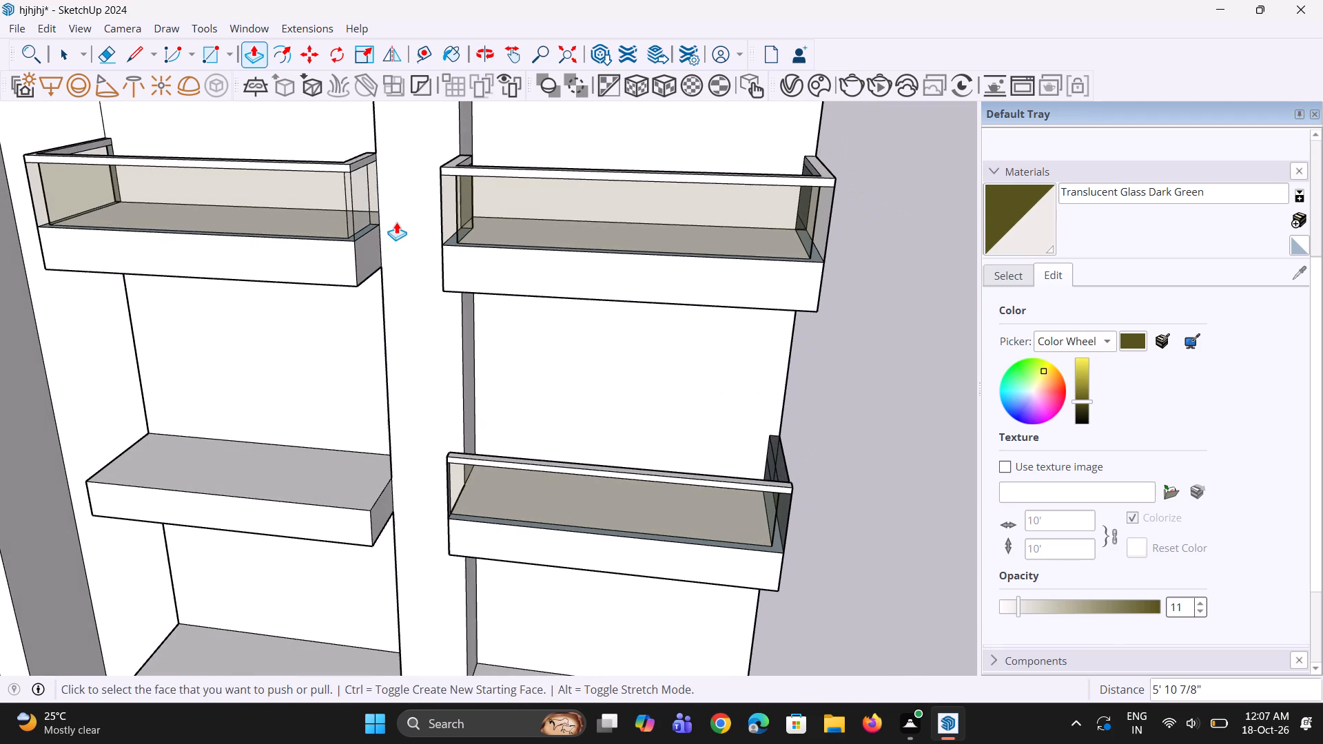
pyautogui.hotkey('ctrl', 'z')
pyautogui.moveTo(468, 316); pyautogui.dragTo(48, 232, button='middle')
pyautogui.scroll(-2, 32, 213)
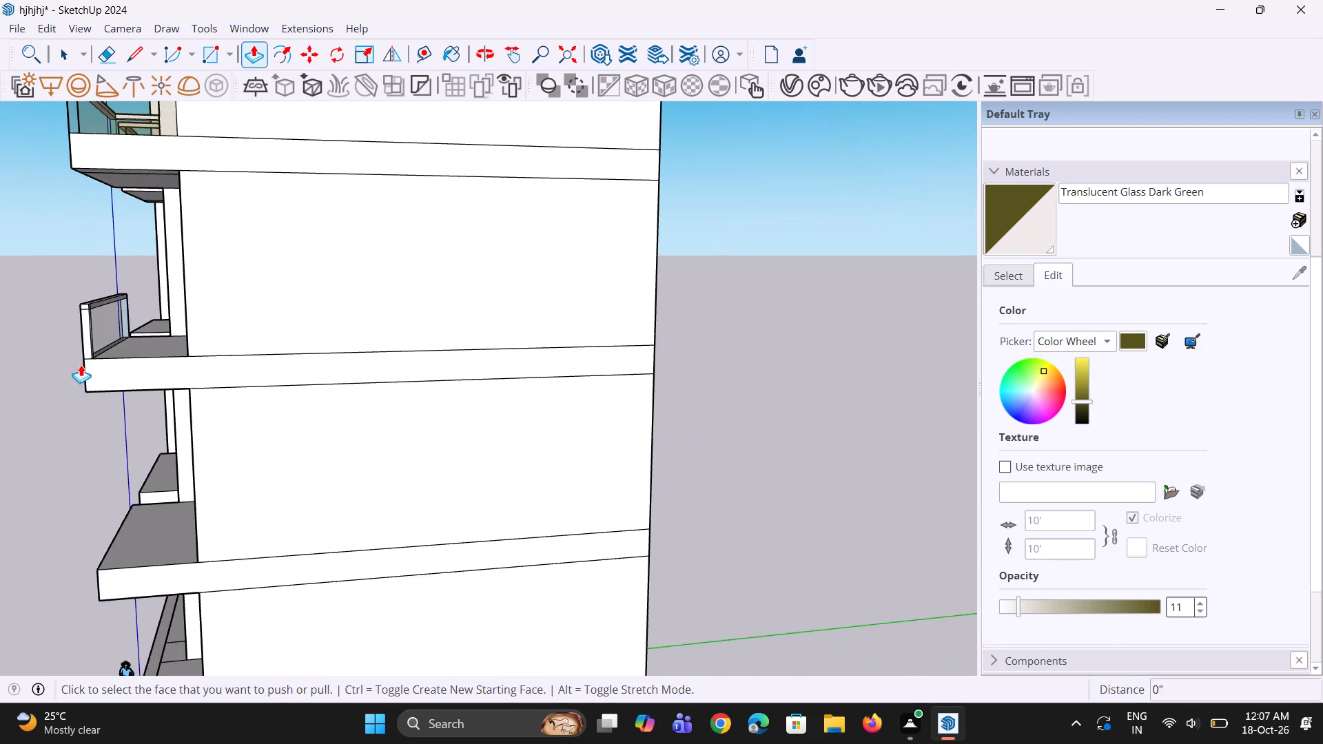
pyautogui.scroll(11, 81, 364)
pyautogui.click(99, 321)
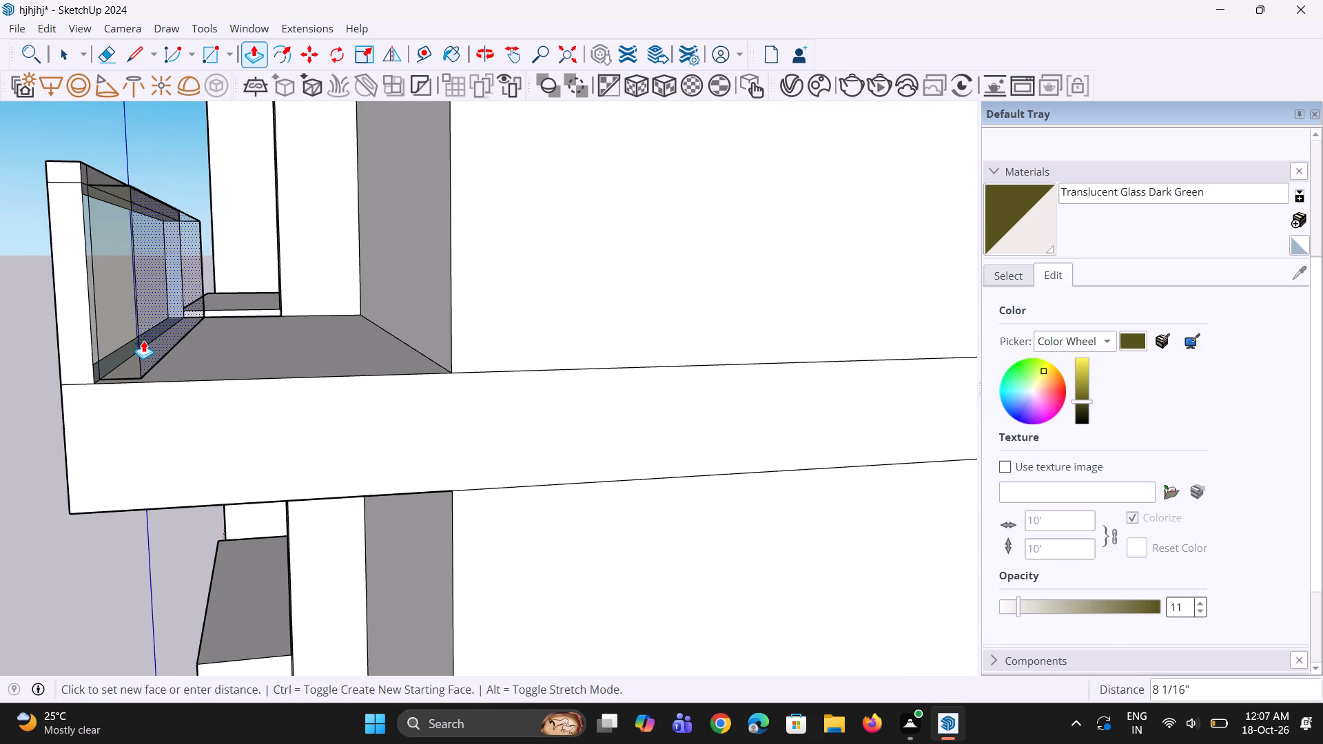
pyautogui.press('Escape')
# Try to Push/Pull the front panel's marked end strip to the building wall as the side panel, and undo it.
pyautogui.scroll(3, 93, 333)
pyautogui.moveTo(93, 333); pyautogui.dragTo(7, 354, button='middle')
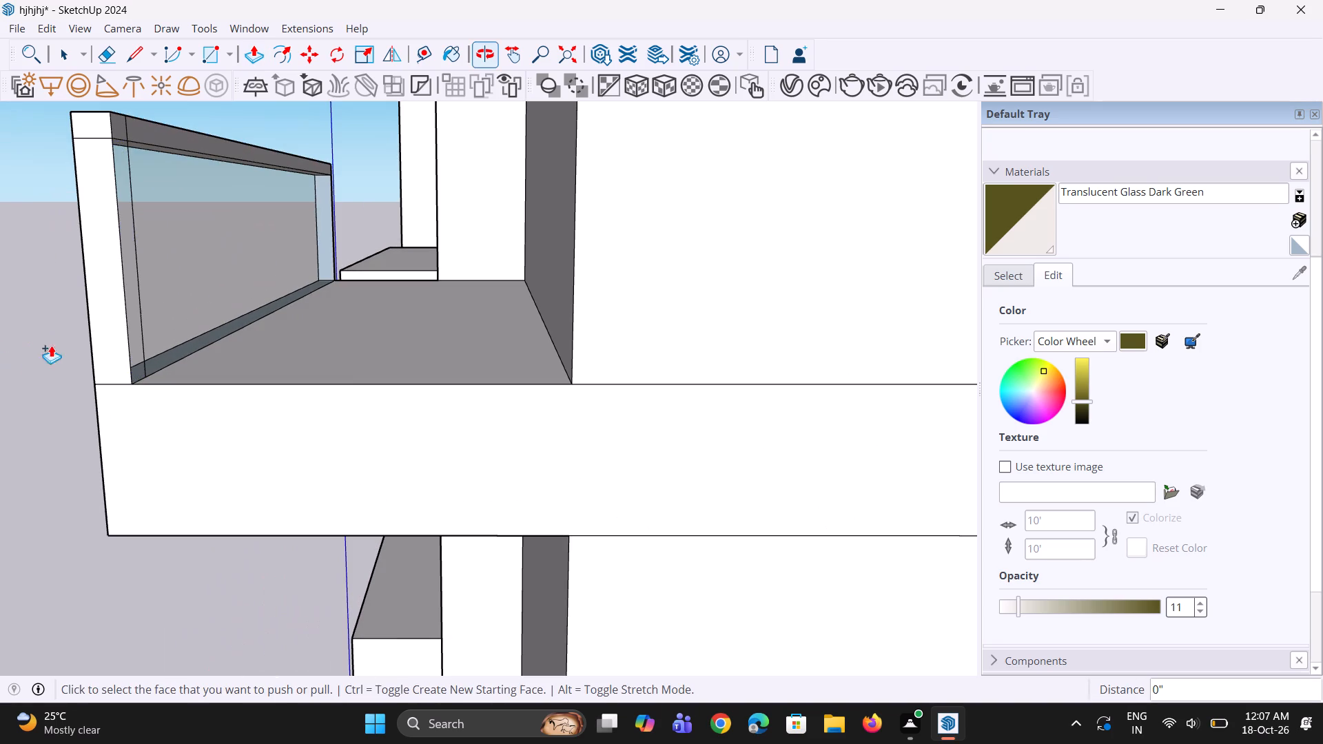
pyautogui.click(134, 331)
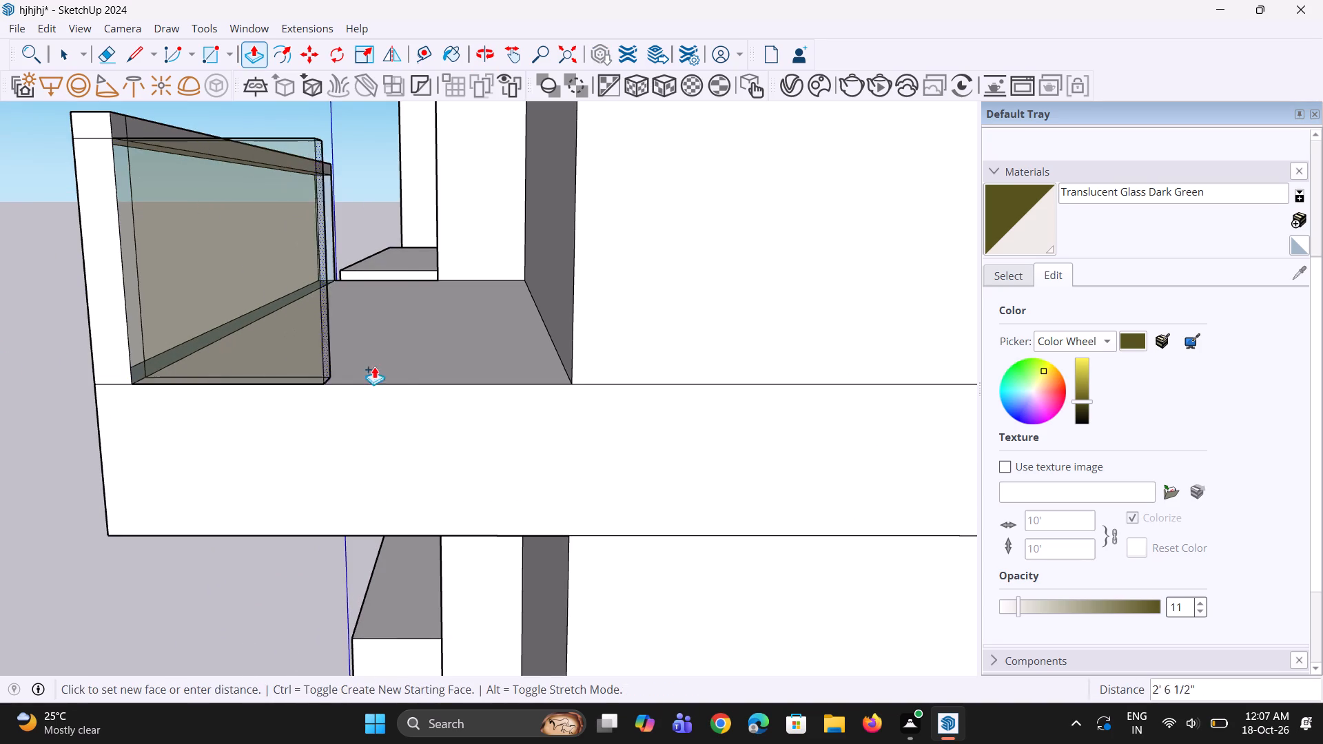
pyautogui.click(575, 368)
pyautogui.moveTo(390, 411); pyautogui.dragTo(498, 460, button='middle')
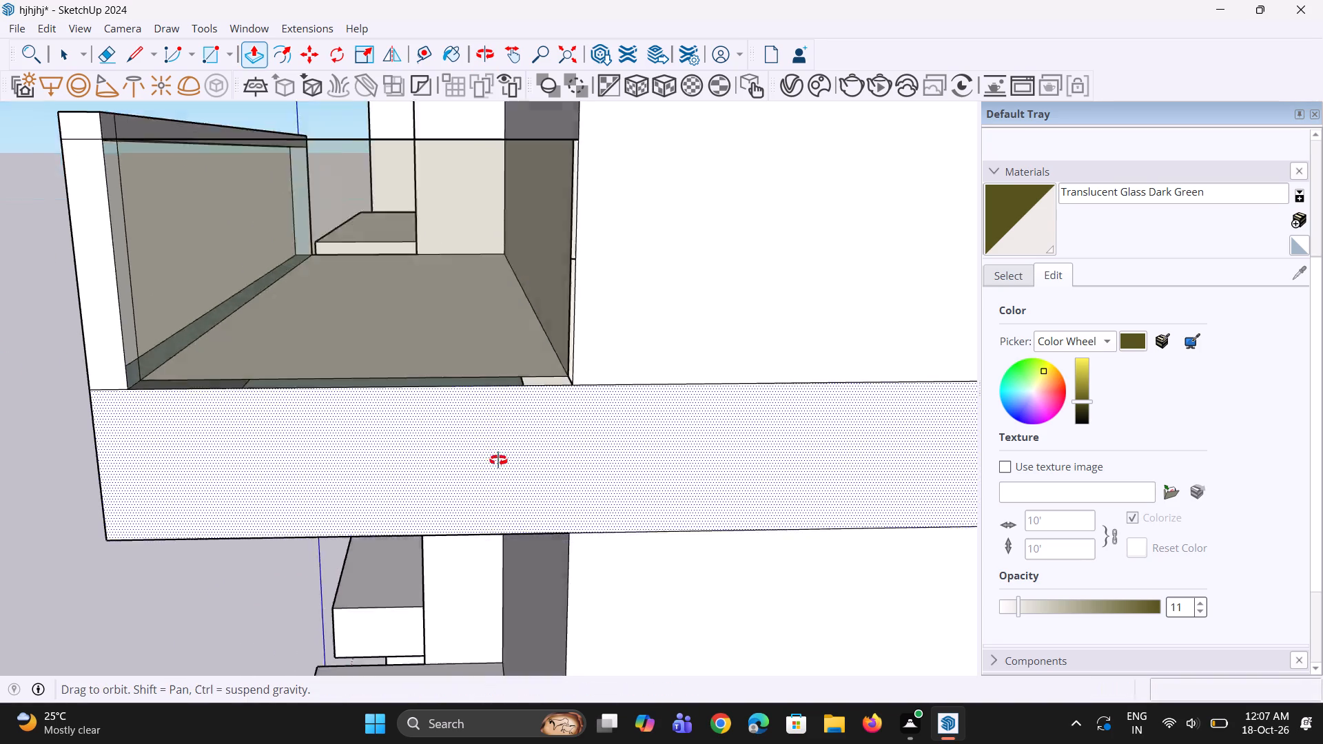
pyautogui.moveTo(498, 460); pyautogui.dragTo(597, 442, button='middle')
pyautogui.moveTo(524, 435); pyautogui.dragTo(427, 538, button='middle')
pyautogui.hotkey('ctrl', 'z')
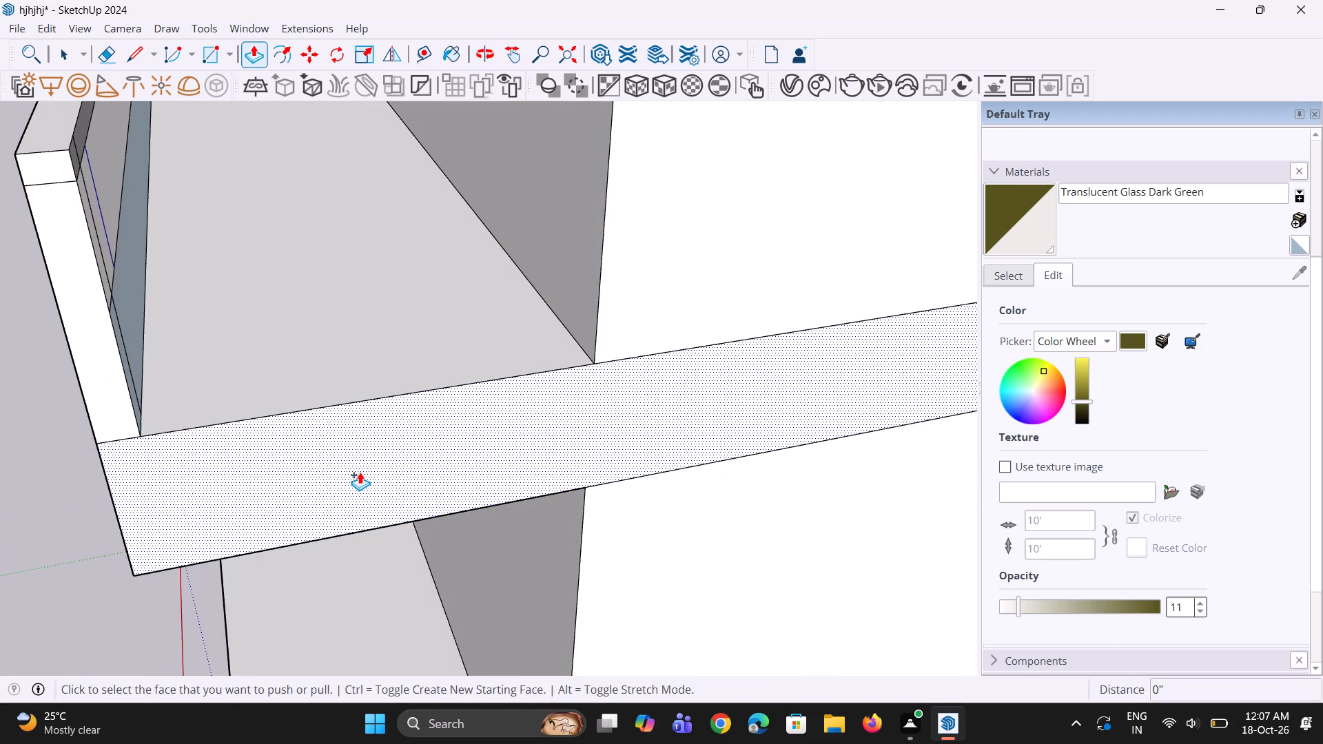
# Undo the copied edge that marks the end strip on the front railing's inner face.
pyautogui.moveTo(281, 446); pyautogui.dragTo(183, 439, button='middle')
pyautogui.scroll(2, 168, 360)
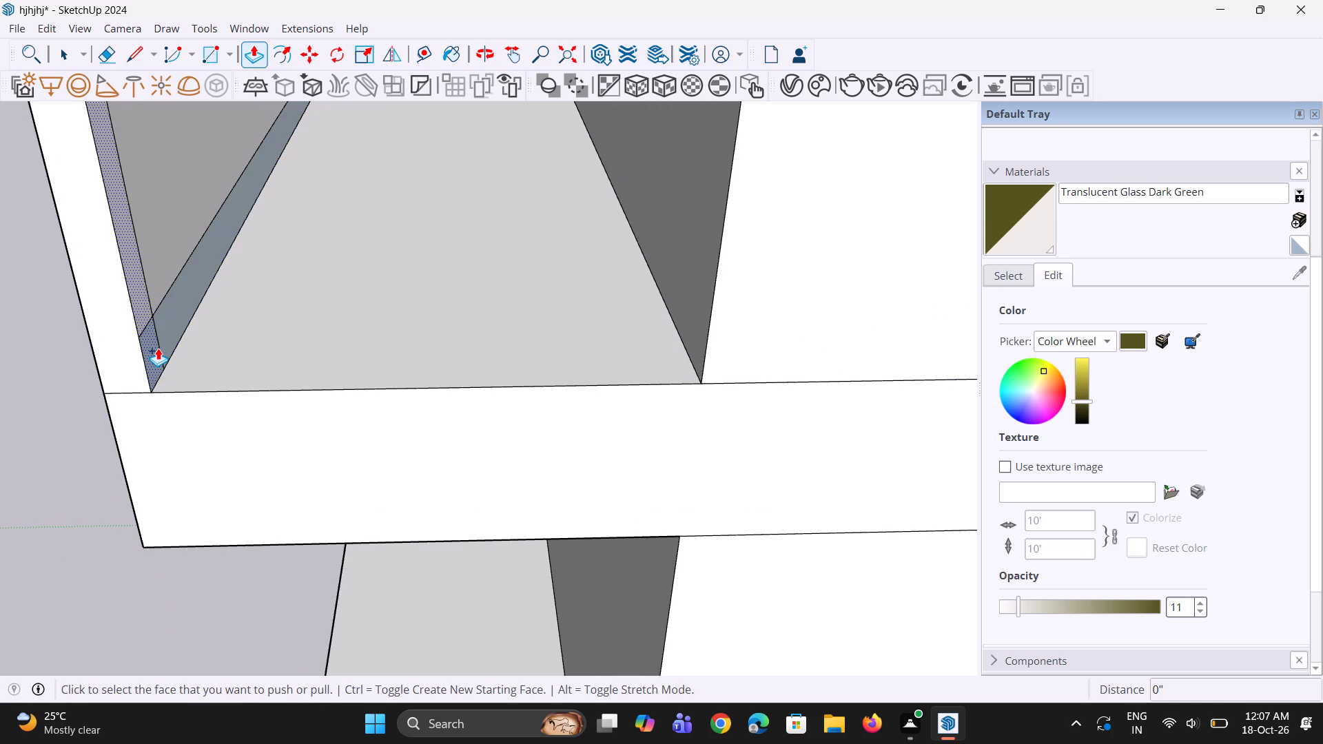
pyautogui.hotkey('ctrl', 'z')
pyautogui.moveTo(155, 365); pyautogui.dragTo(161, 388, button='middle')
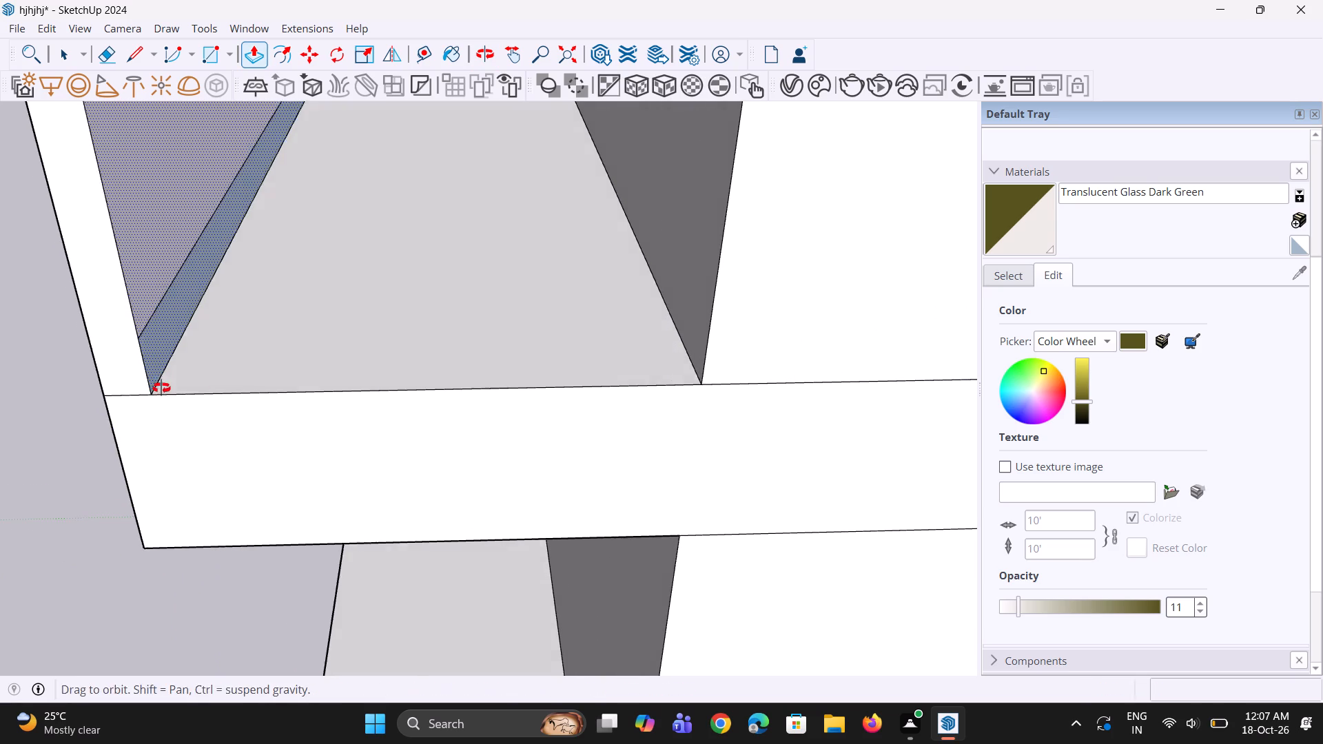
pyautogui.moveTo(161, 388); pyautogui.dragTo(162, 410, button='middle')
pyautogui.scroll(-5, 162, 410)
pyautogui.scroll(2, 137, 360)
# Copy the inner end edges of the front glass panel and its handrail about 4 3/16" inward to mark an end strip.
pyautogui.press('space')
pyautogui.click(143, 351)
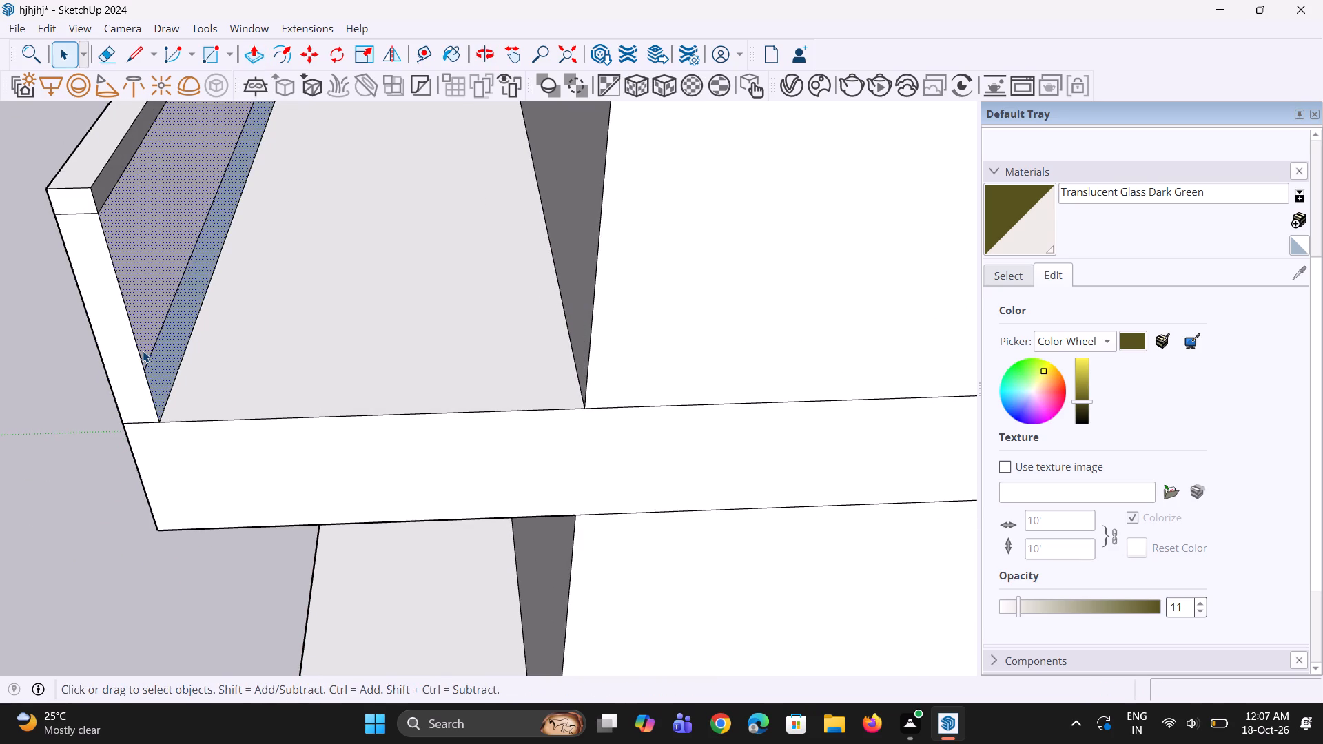
pyautogui.click(143, 362)
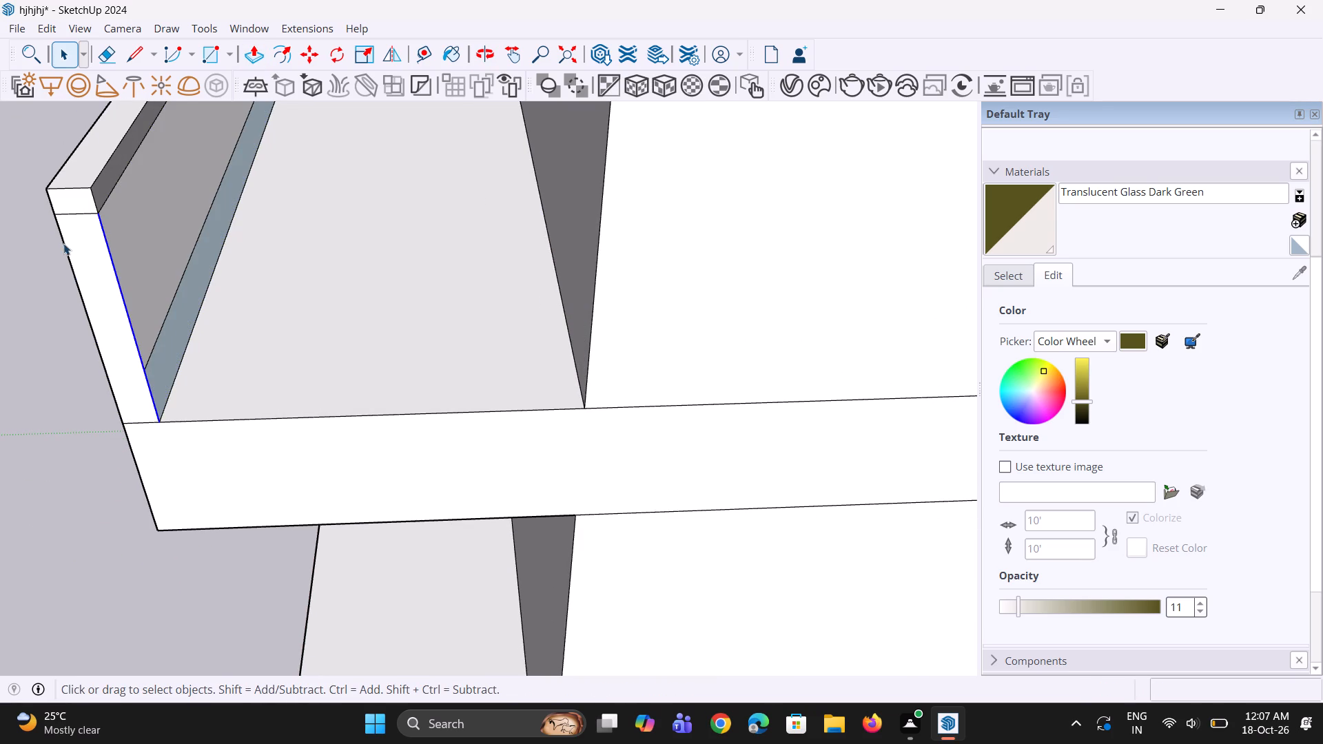
pyautogui.scroll(2, 48, 216)
pyautogui.keyDown('ctrl'); pyautogui.click(134, 203); pyautogui.keyUp('ctrl')
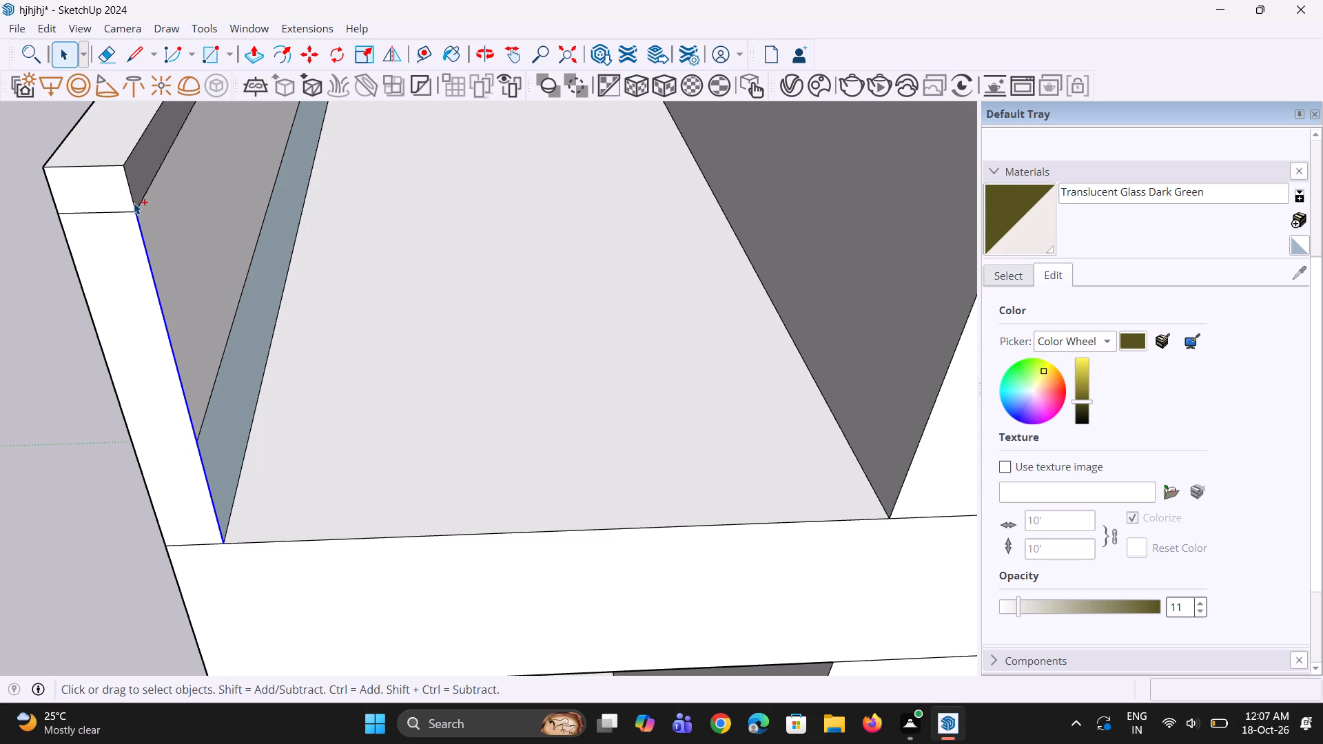
pyautogui.press('m')
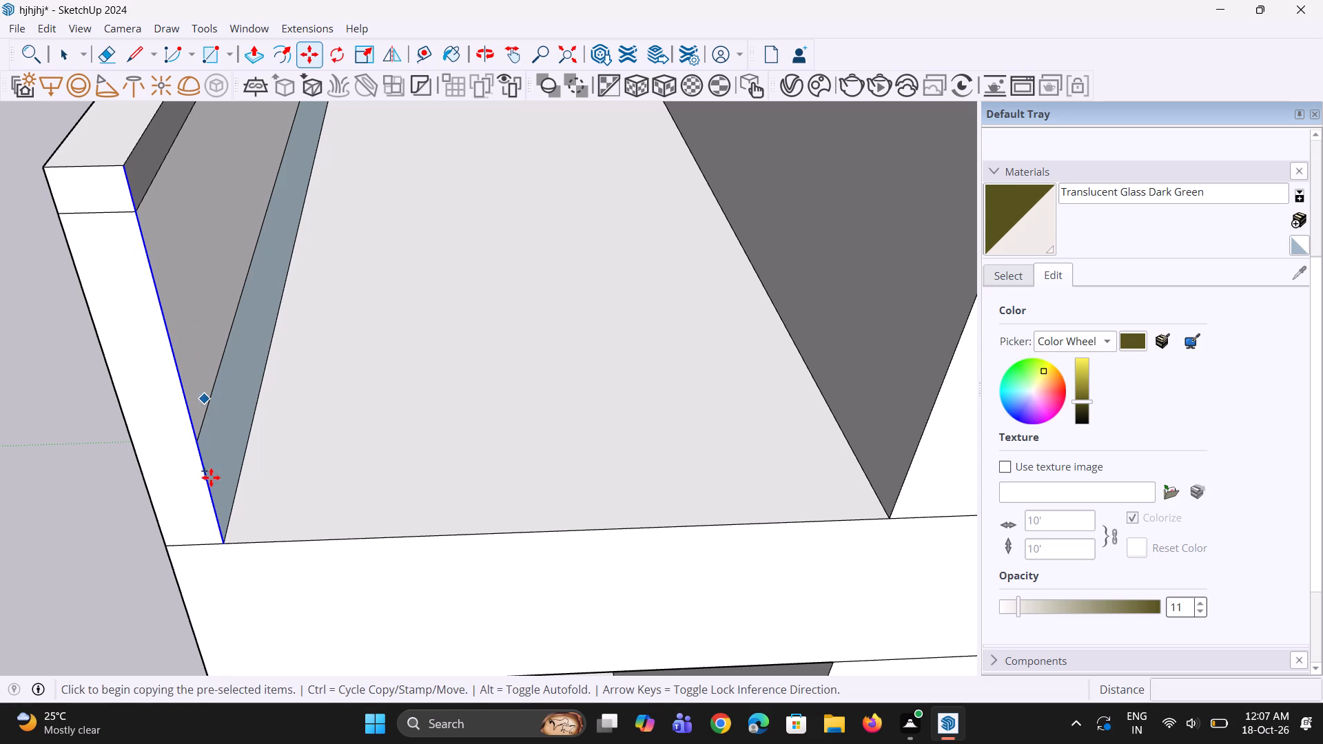
pyautogui.click(232, 544)
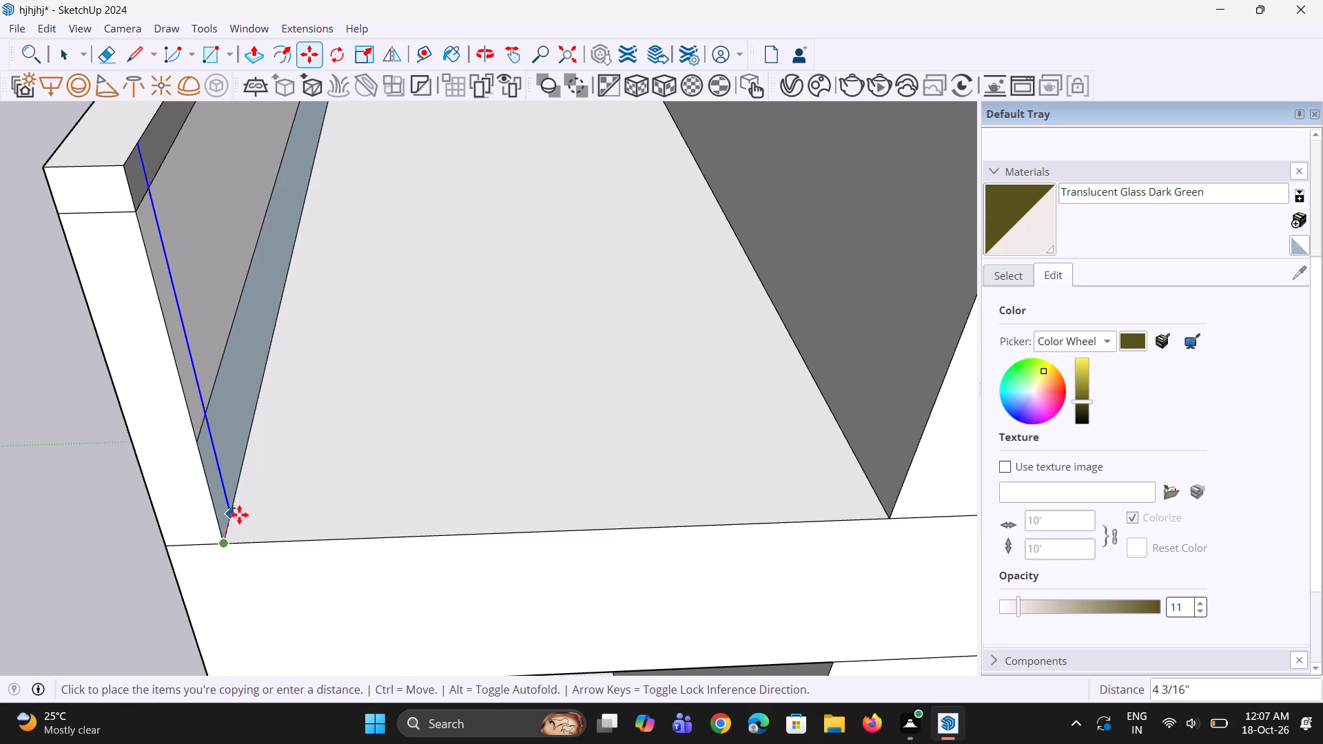
pyautogui.click(238, 512)
pyautogui.scroll(-5, 164, 490)
pyautogui.press('space')
pyautogui.press('space')
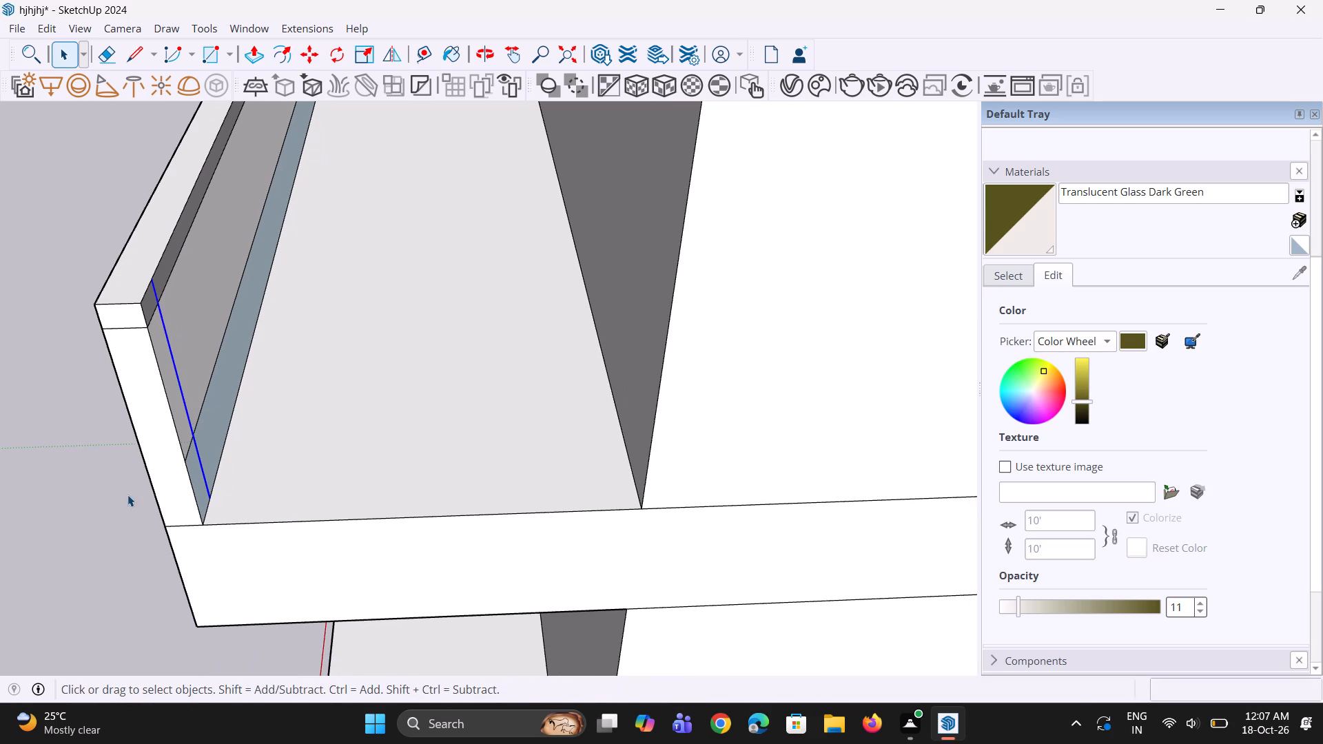
pyautogui.click(127, 495)
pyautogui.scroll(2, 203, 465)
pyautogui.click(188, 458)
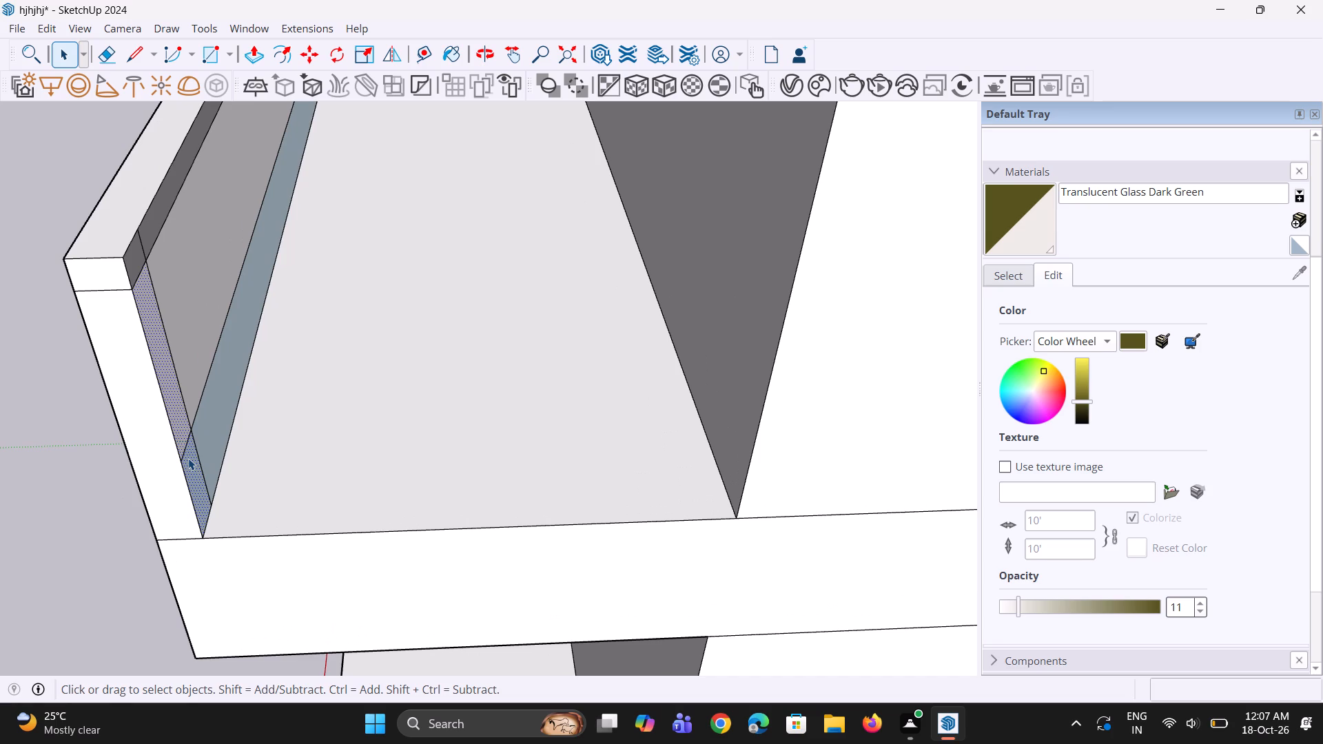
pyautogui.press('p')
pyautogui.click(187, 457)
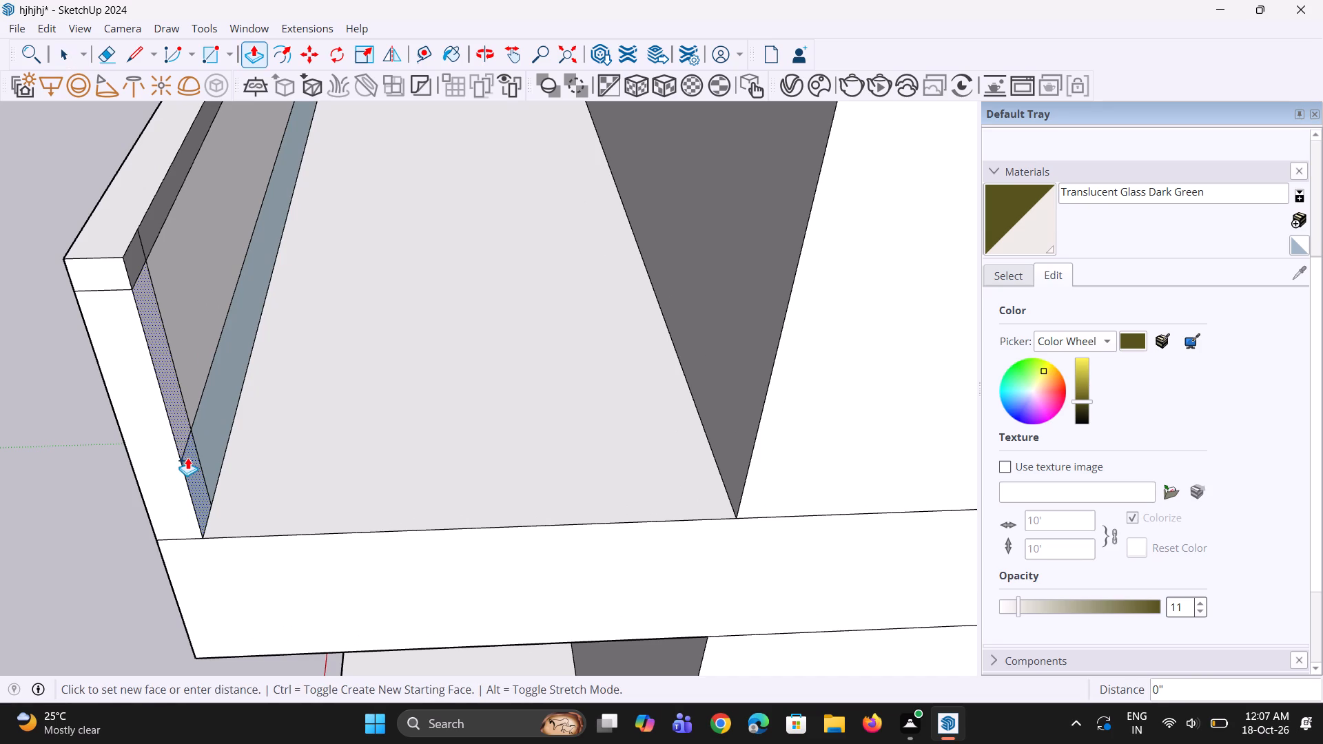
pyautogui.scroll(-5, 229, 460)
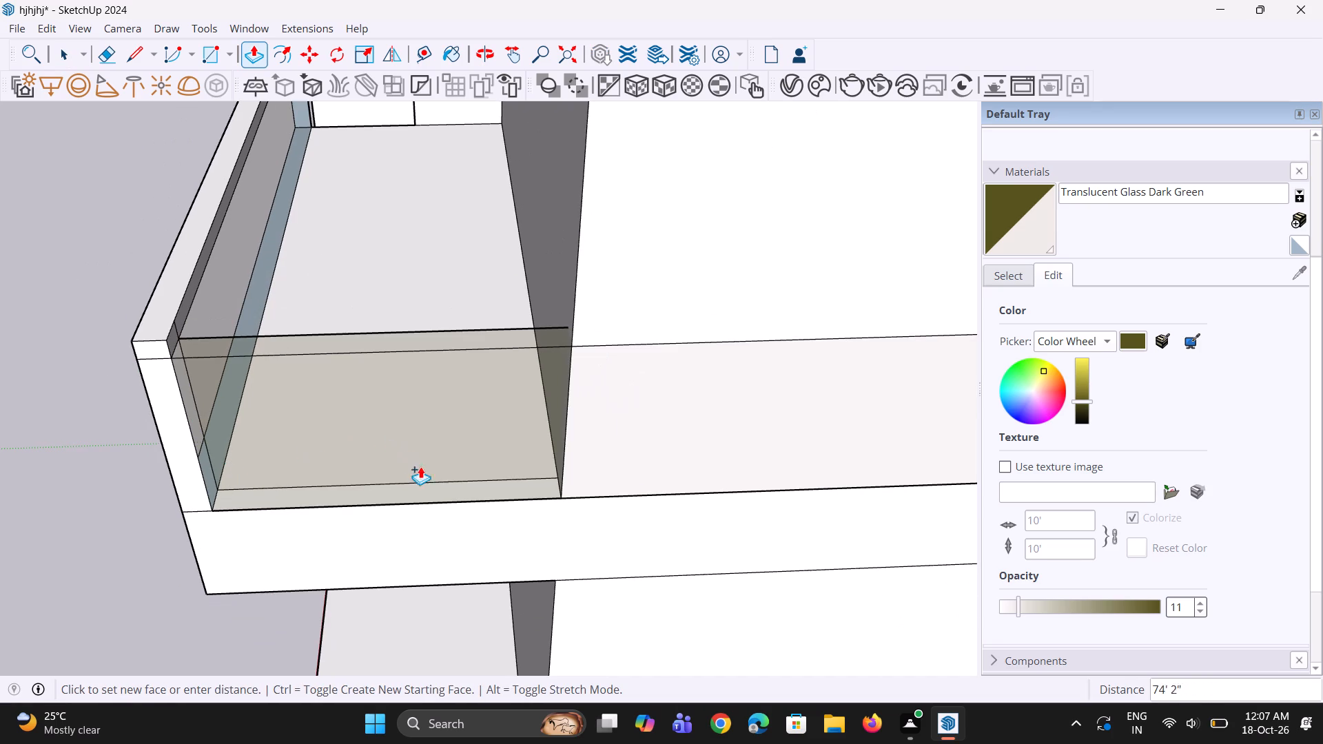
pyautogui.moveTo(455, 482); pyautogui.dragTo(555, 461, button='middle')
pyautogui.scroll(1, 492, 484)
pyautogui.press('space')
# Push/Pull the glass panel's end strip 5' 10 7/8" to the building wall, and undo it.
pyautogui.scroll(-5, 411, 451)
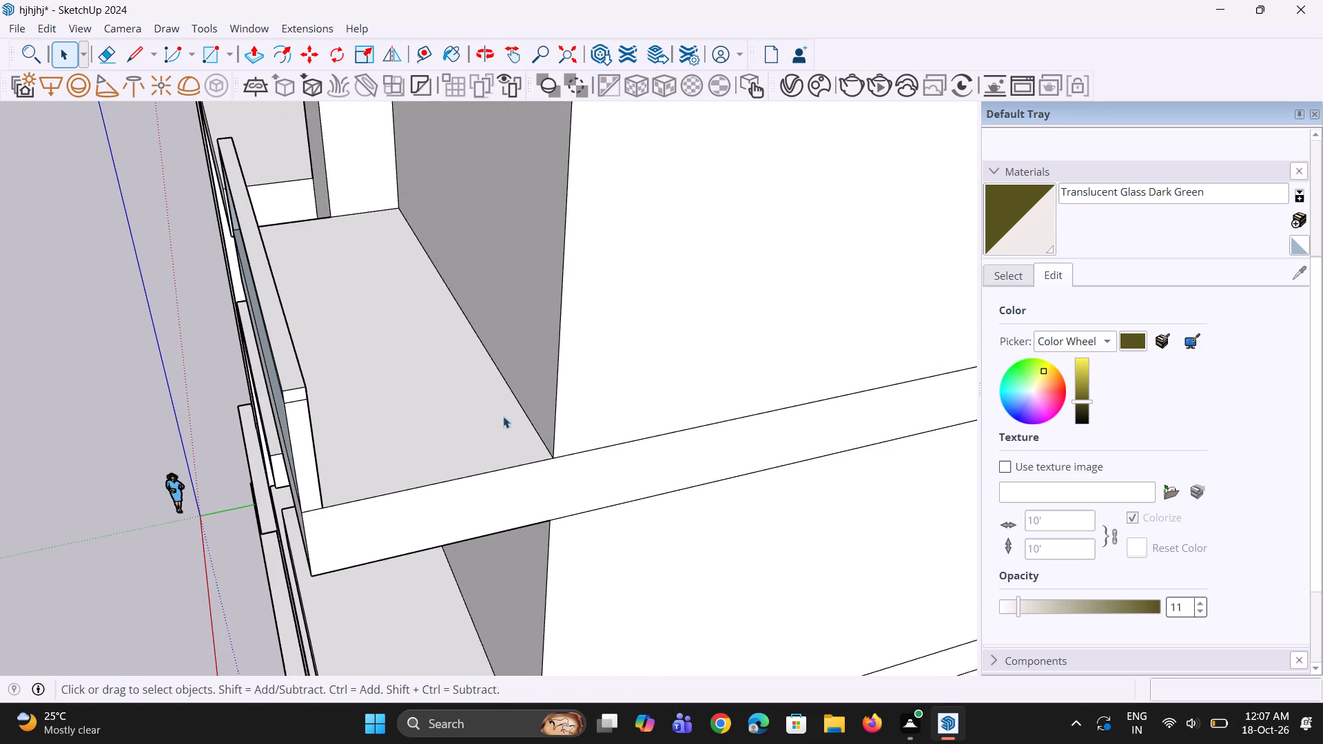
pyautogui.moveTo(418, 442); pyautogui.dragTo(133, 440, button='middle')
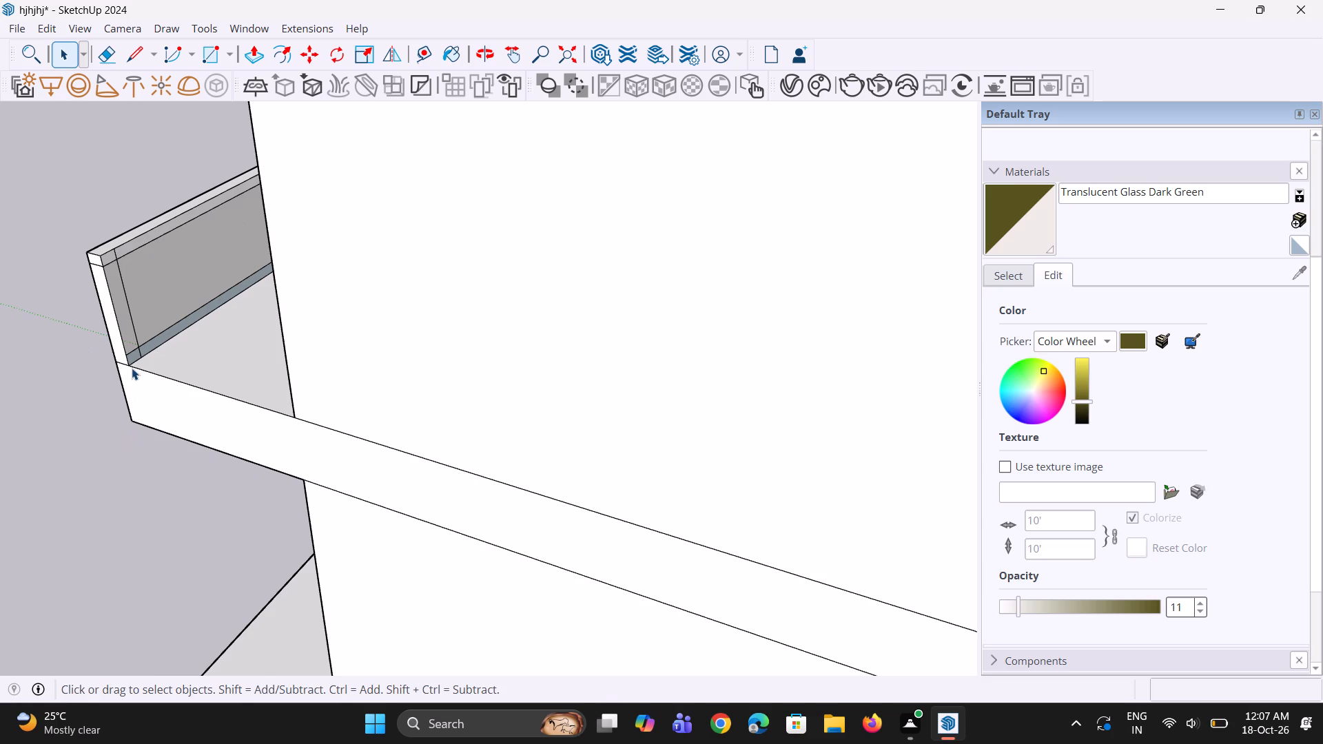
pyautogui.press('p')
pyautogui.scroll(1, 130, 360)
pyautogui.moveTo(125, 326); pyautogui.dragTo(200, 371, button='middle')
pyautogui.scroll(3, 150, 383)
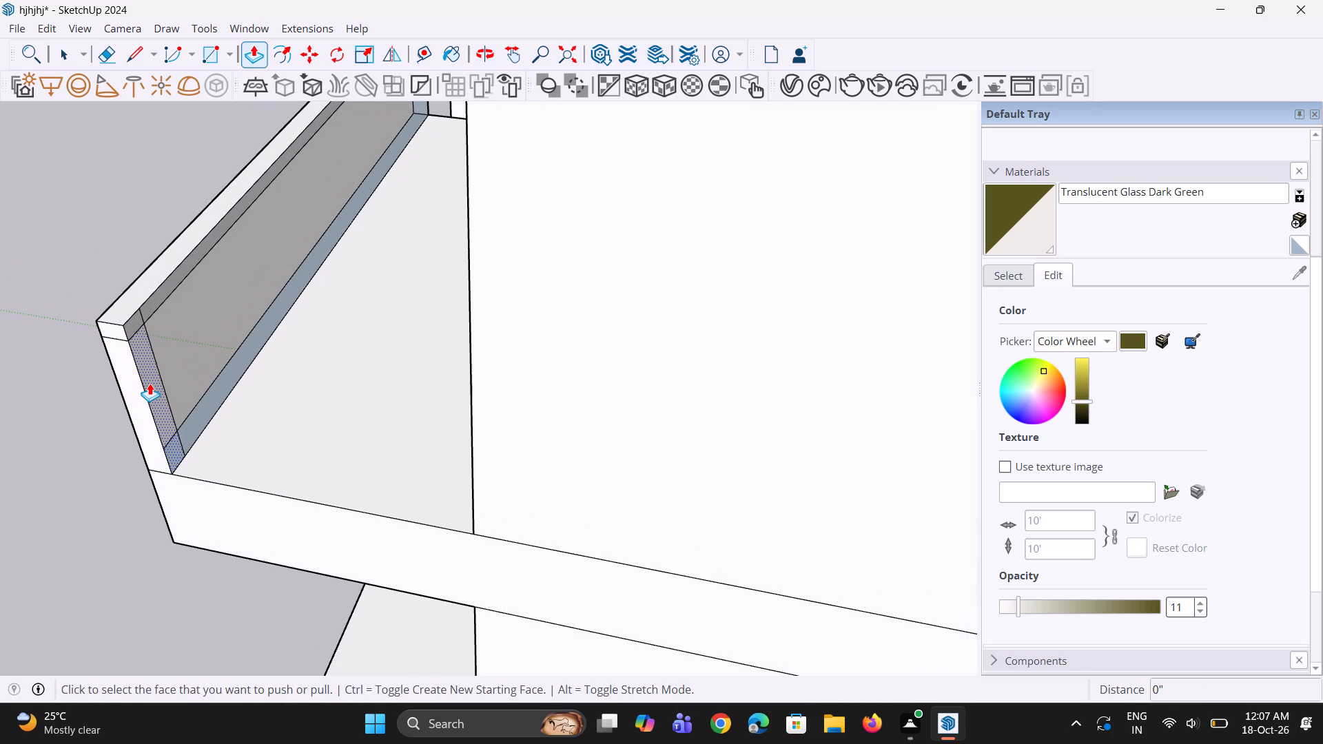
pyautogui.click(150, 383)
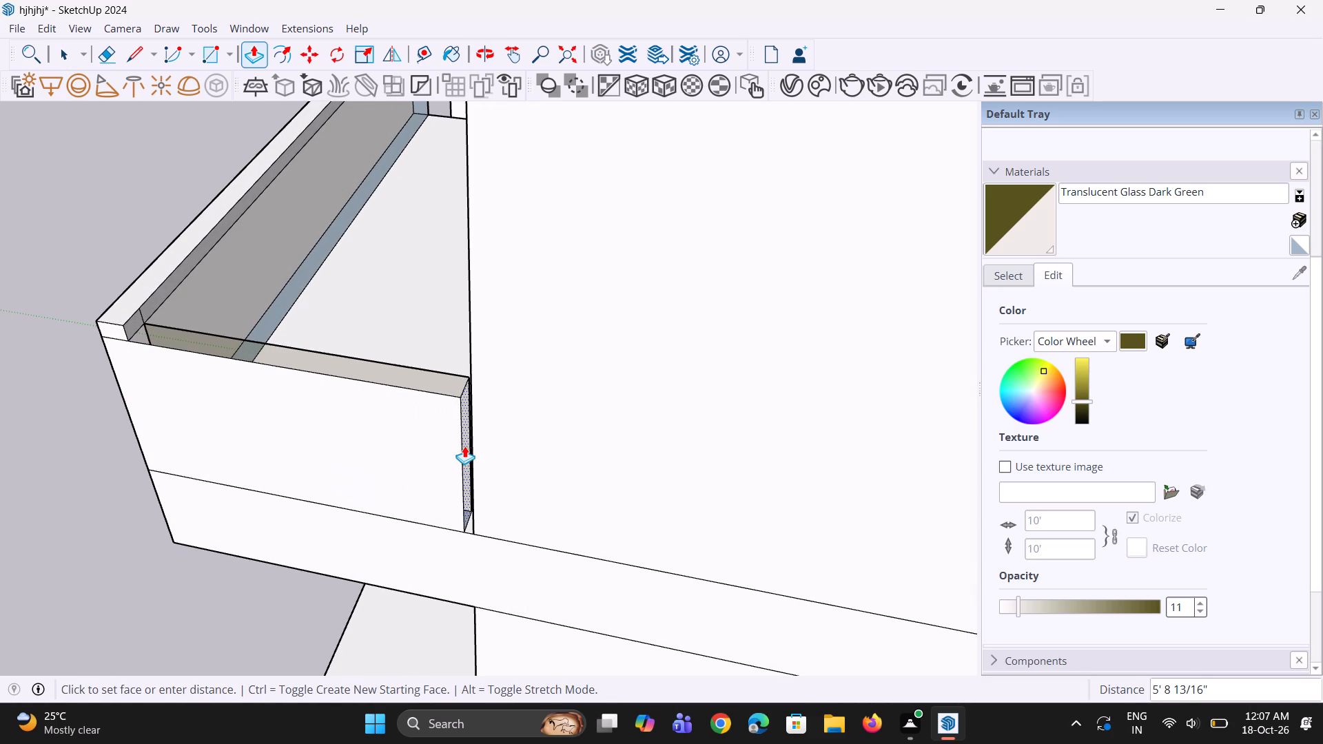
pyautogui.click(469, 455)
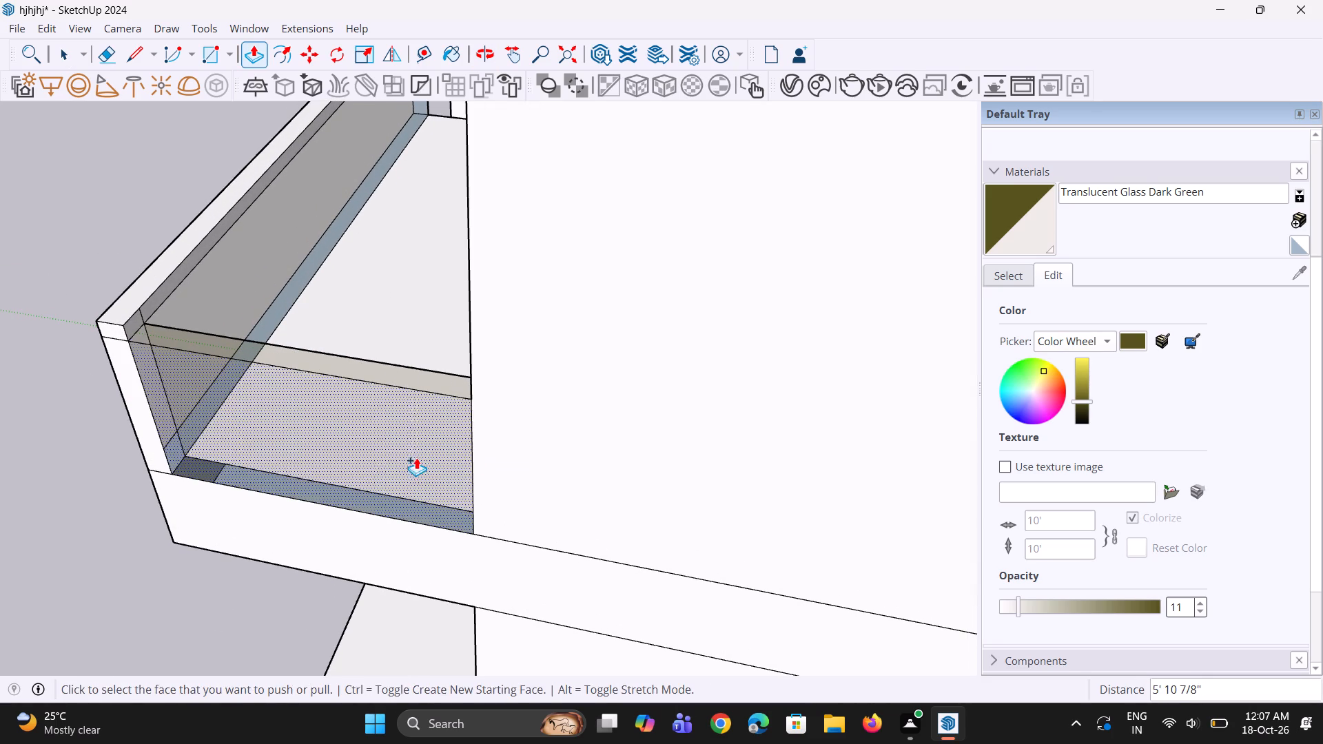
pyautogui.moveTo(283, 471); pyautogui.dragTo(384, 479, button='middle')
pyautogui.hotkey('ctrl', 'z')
# Examine the front railing's end and the balcony corner from the outer and inner sides.
pyautogui.moveTo(310, 482); pyautogui.dragTo(198, 473, button='middle')
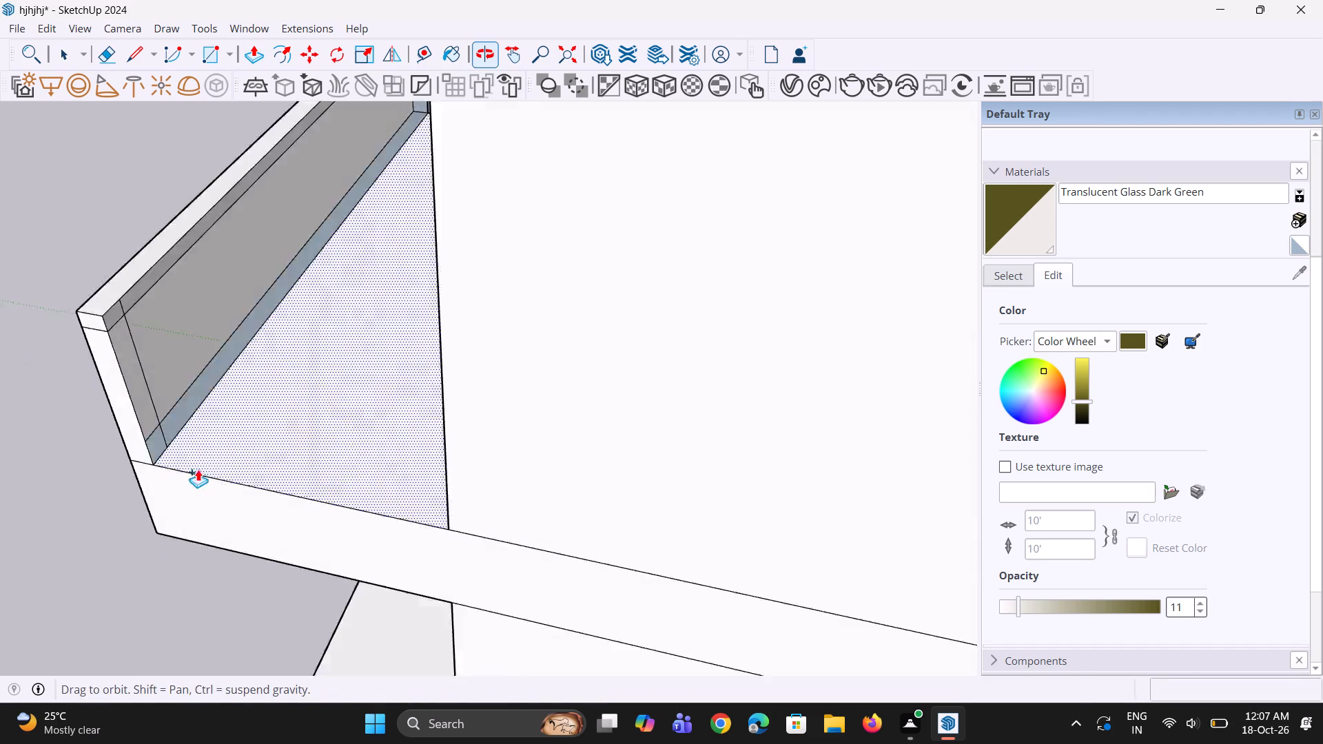
pyautogui.scroll(7, 150, 422)
pyautogui.moveTo(133, 432); pyautogui.dragTo(675, 226, button='middle')
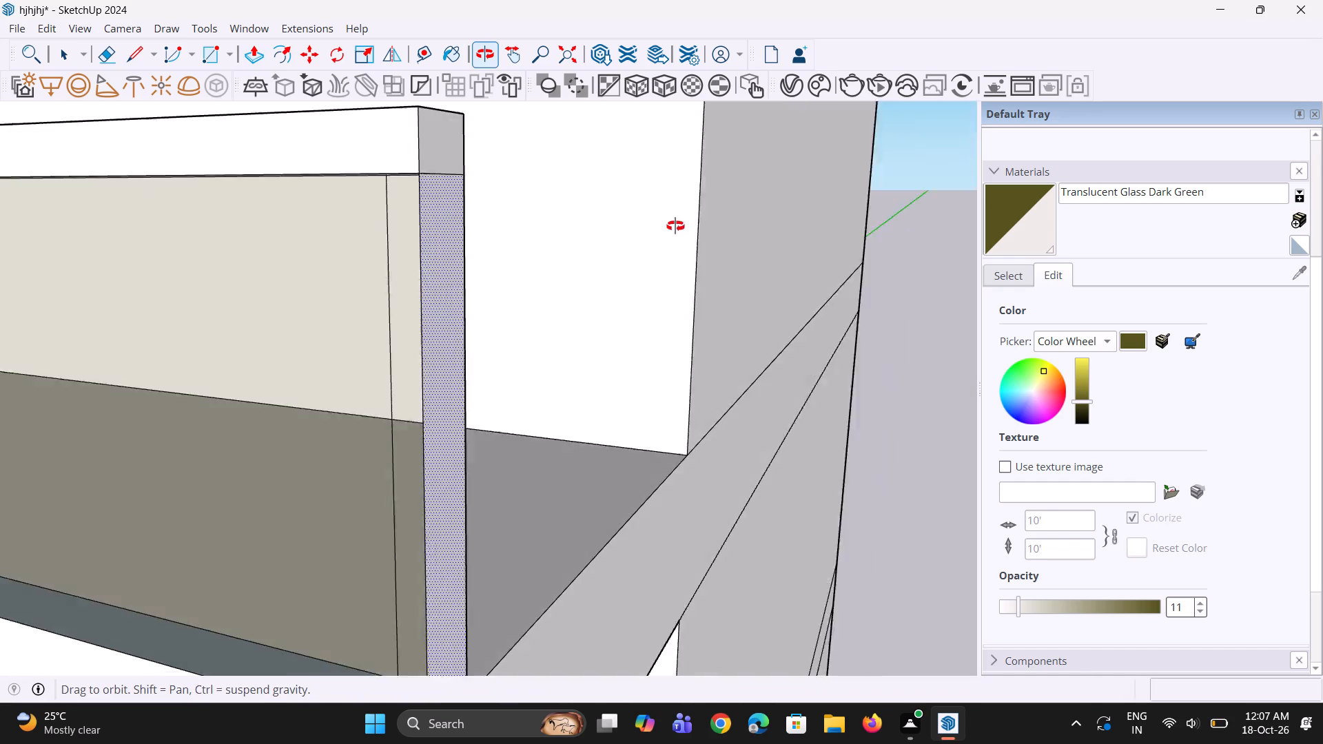
pyautogui.moveTo(675, 226); pyautogui.dragTo(677, 218, button='middle')
pyautogui.scroll(-5, 580, 324)
pyautogui.moveTo(569, 333); pyautogui.dragTo(273, 451, button='middle')
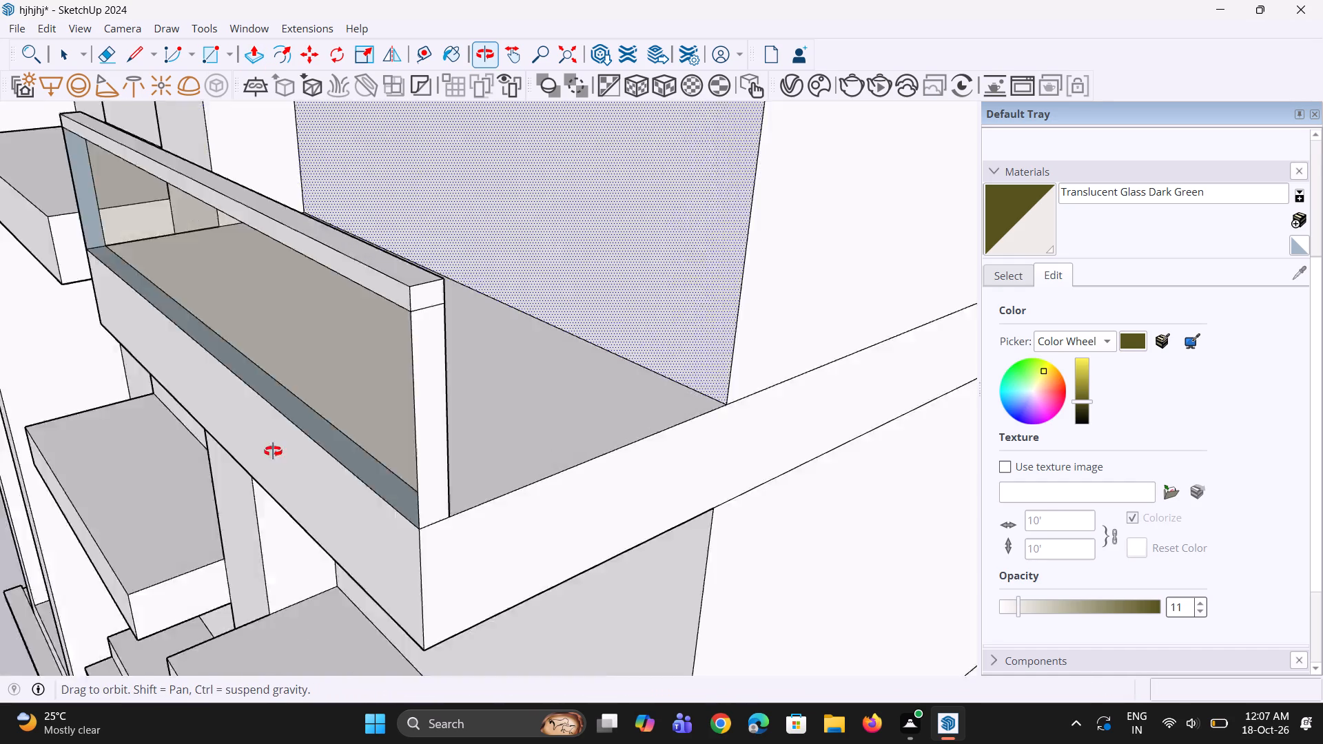
pyautogui.moveTo(273, 451); pyautogui.dragTo(8, 355, button='middle')
pyautogui.scroll(3, 261, 368)
pyautogui.scroll(-6, 377, 351)
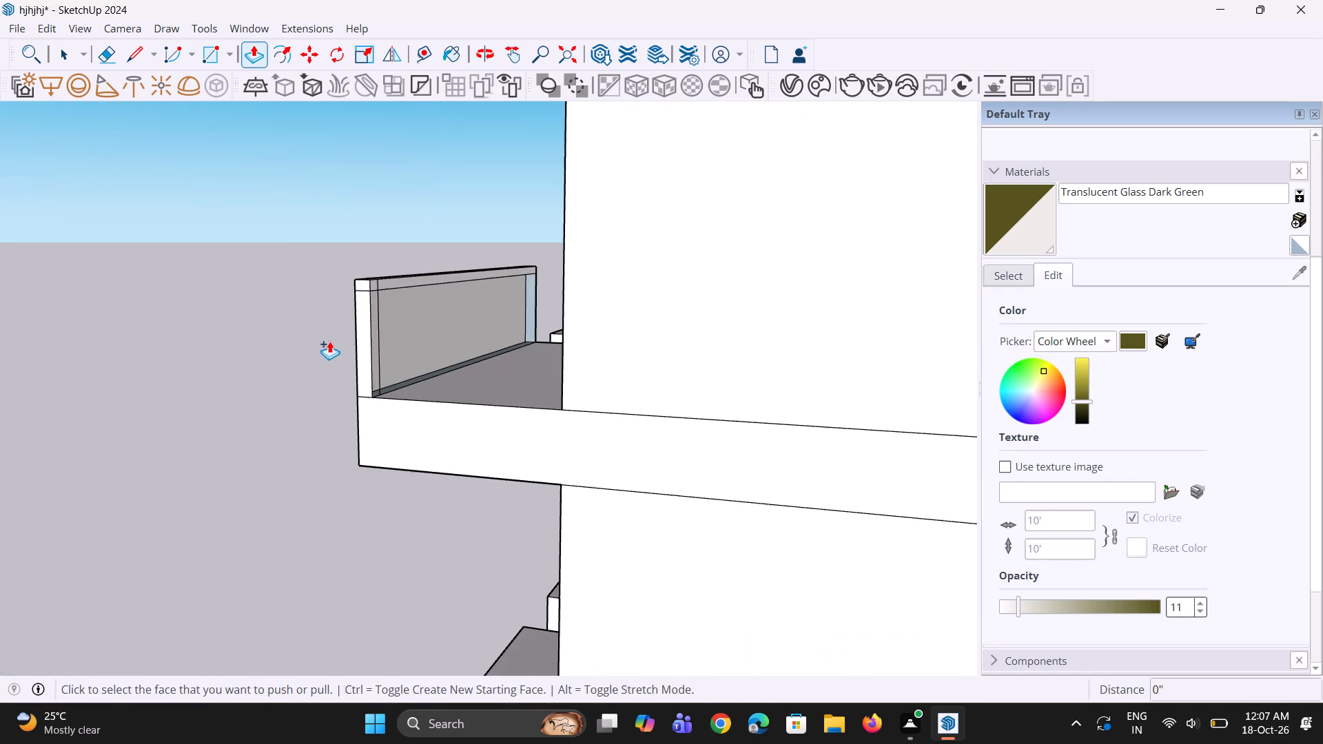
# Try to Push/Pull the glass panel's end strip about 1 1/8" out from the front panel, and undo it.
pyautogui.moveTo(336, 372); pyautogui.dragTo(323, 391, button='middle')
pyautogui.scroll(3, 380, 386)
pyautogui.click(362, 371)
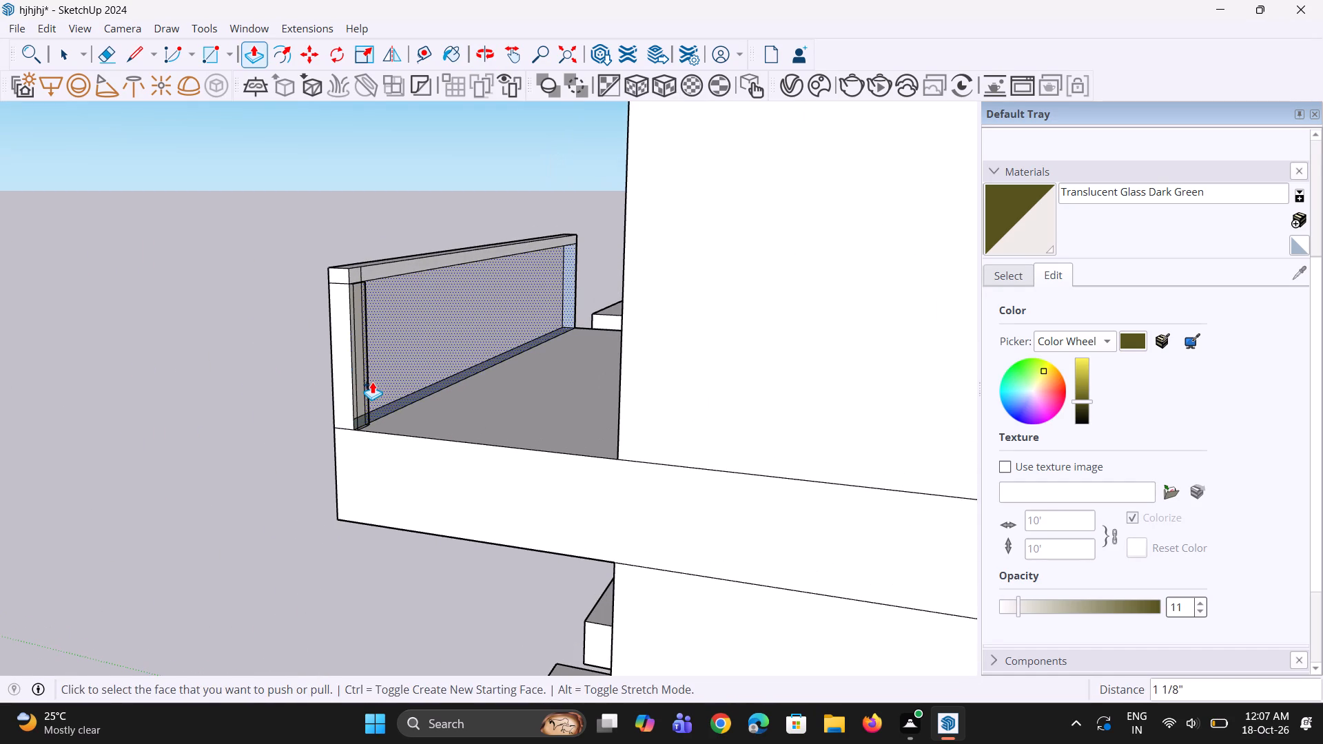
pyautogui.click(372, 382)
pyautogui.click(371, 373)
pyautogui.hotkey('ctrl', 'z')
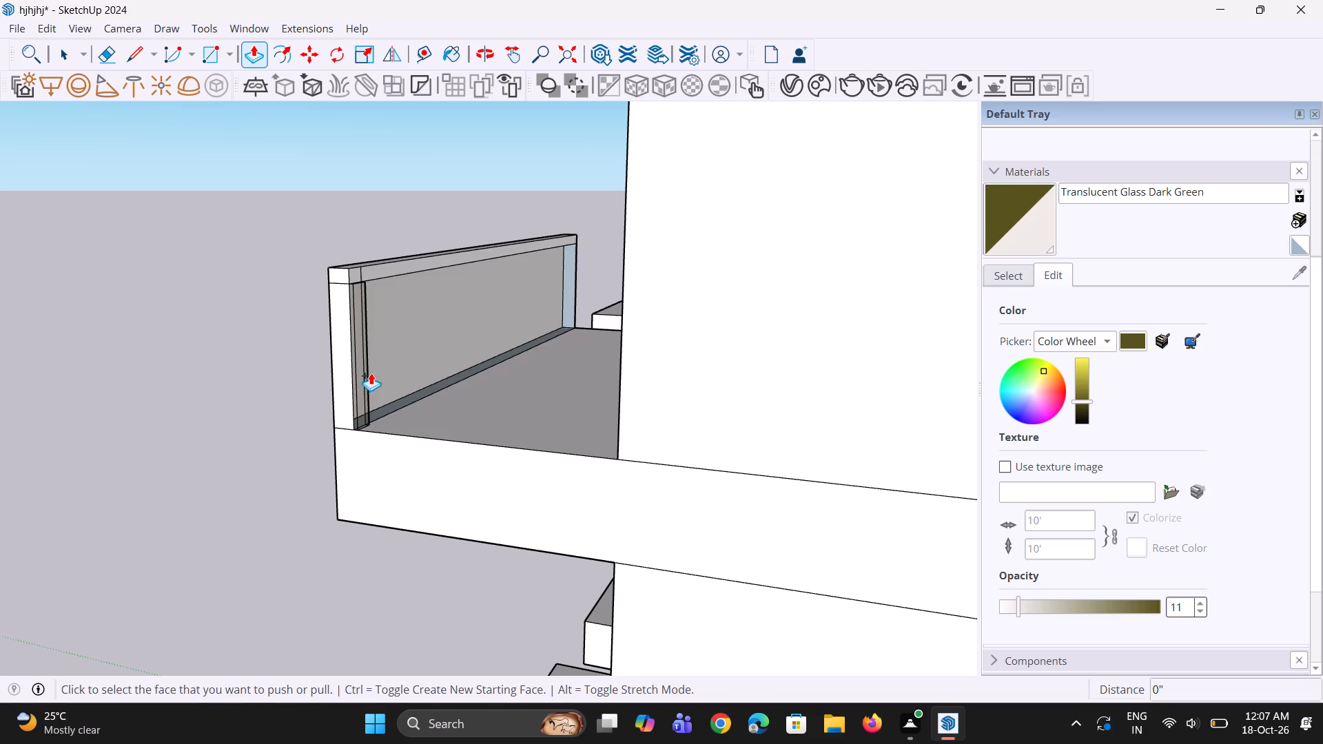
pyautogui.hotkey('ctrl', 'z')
# Push/Pull the glass end strip about 2' 6 1/16" along the balcony's side edge, and extend its end farther toward the wall.
pyautogui.keyDown('ctrl'); pyautogui.click(357, 367); pyautogui.keyUp('ctrl')
pyautogui.keyDown('ctrl'); pyautogui.click(457, 426); pyautogui.keyUp('ctrl')
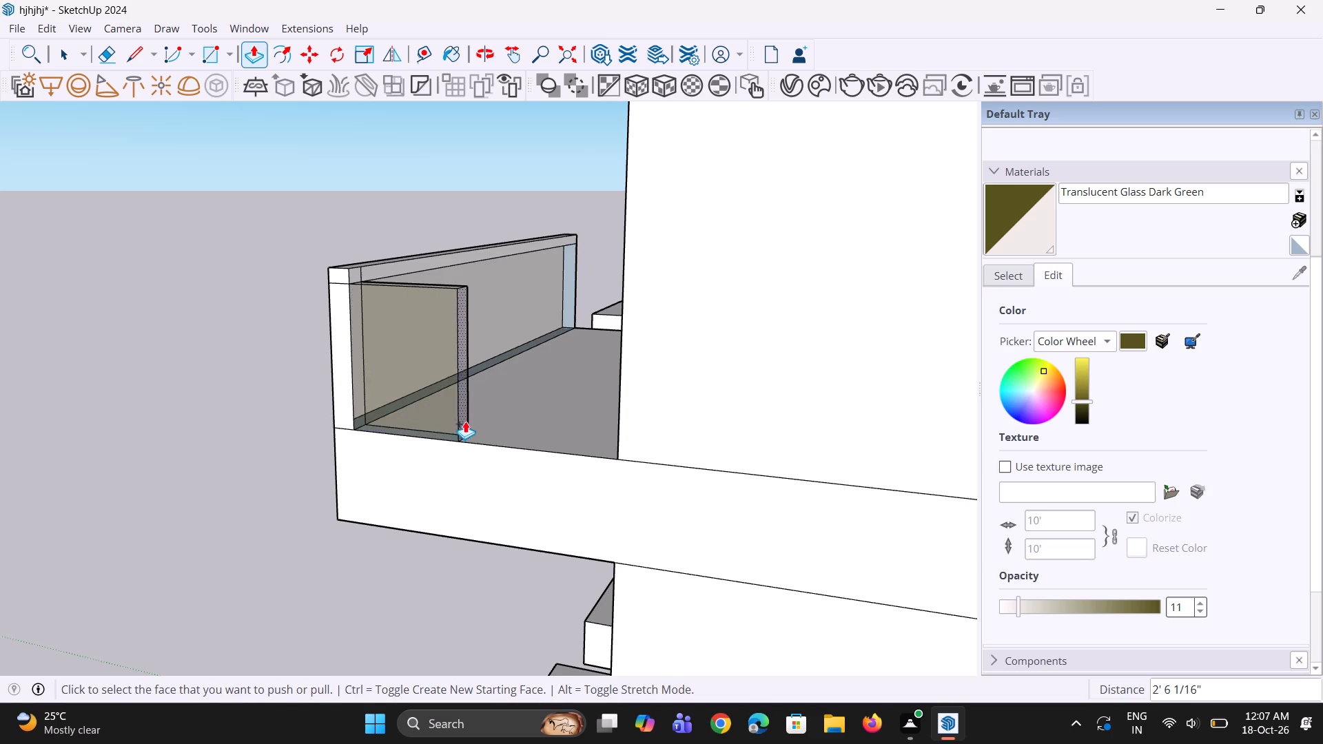
pyautogui.click(466, 408)
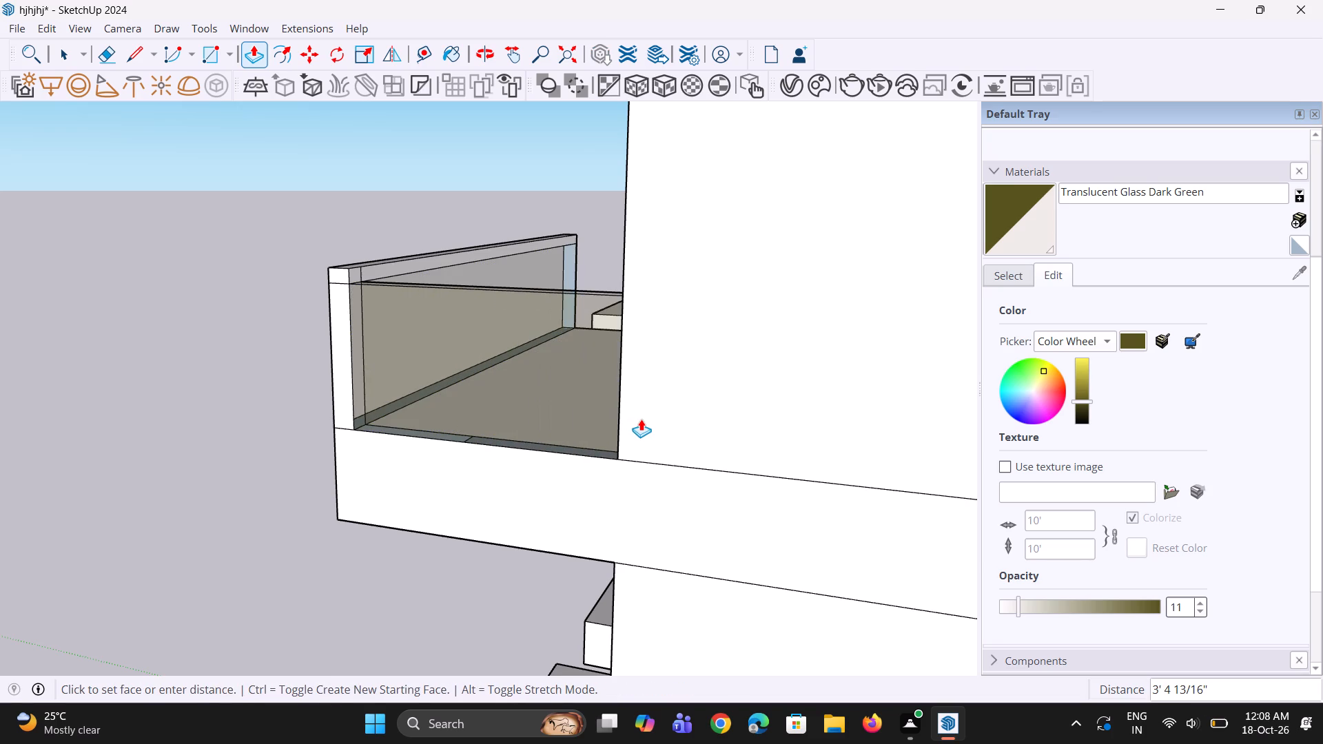
pyautogui.moveTo(501, 458); pyautogui.dragTo(614, 528, button='middle')
pyautogui.moveTo(630, 512); pyautogui.dragTo(648, 496)
pyautogui.scroll(2, 649, 496)
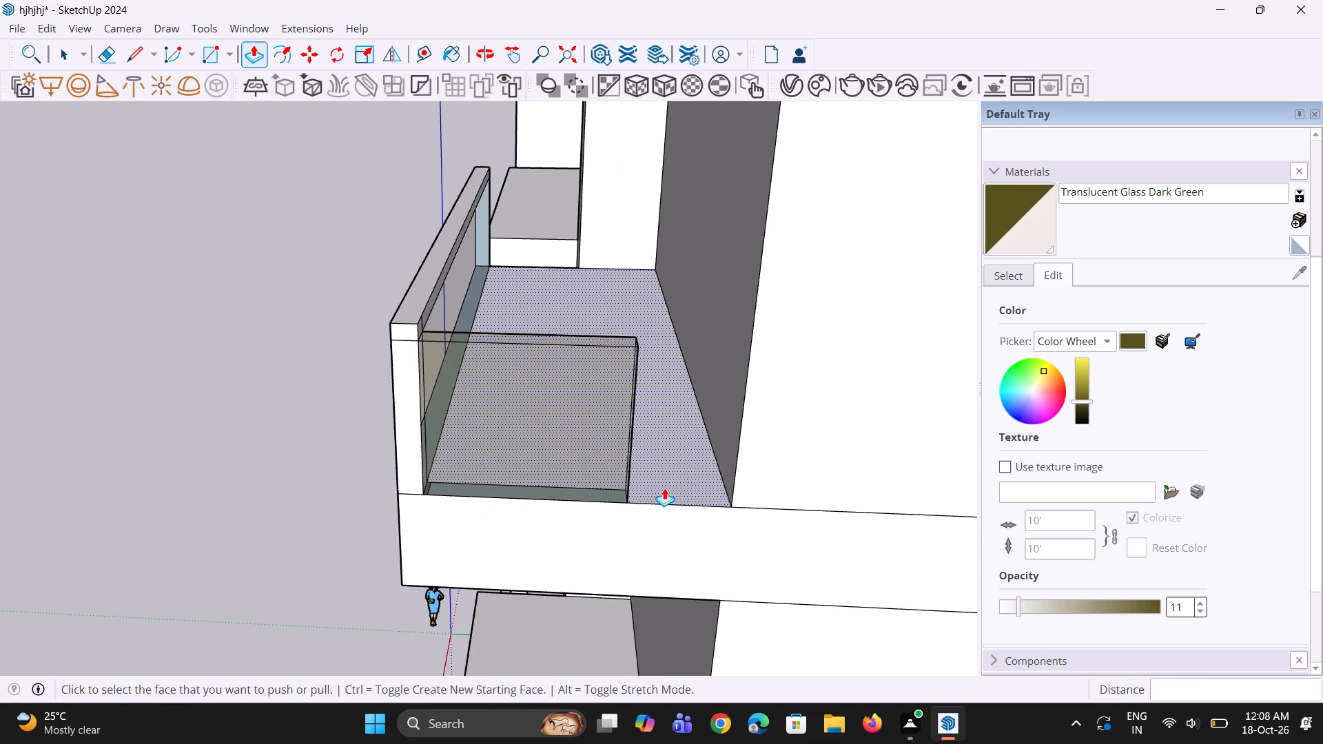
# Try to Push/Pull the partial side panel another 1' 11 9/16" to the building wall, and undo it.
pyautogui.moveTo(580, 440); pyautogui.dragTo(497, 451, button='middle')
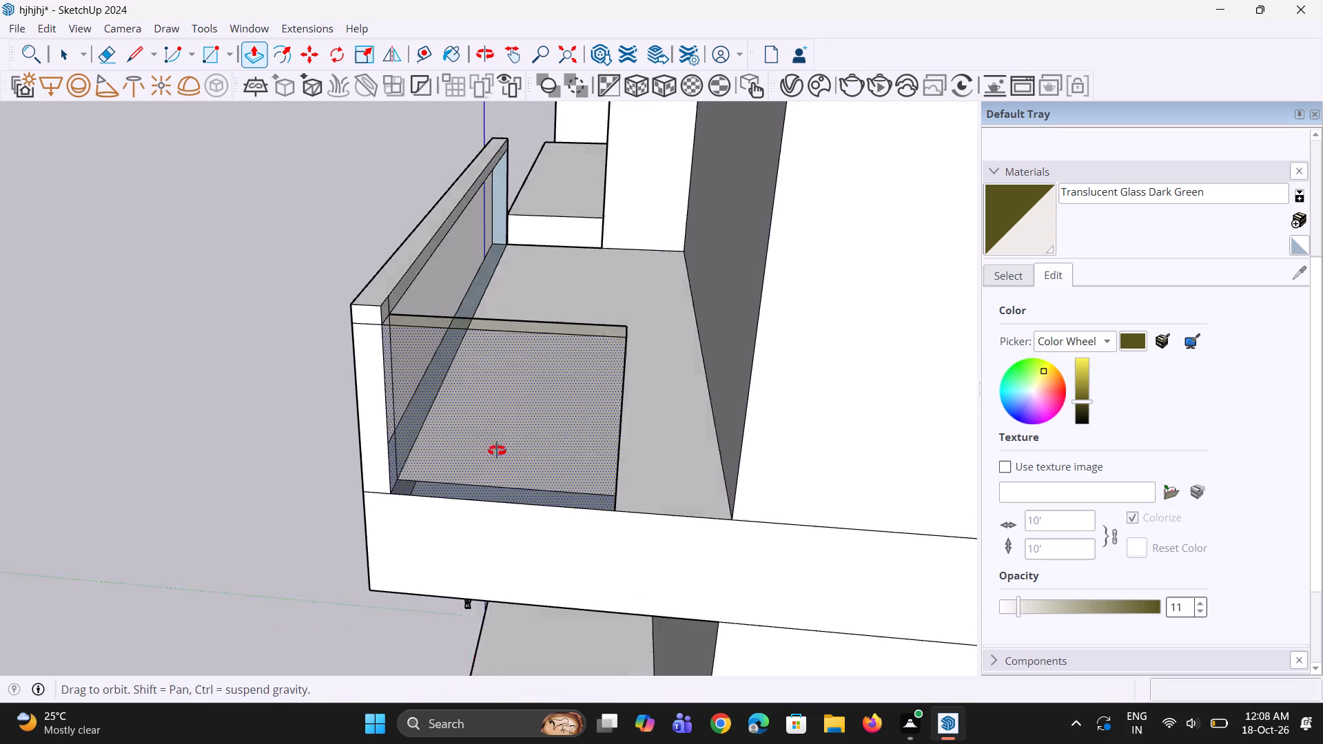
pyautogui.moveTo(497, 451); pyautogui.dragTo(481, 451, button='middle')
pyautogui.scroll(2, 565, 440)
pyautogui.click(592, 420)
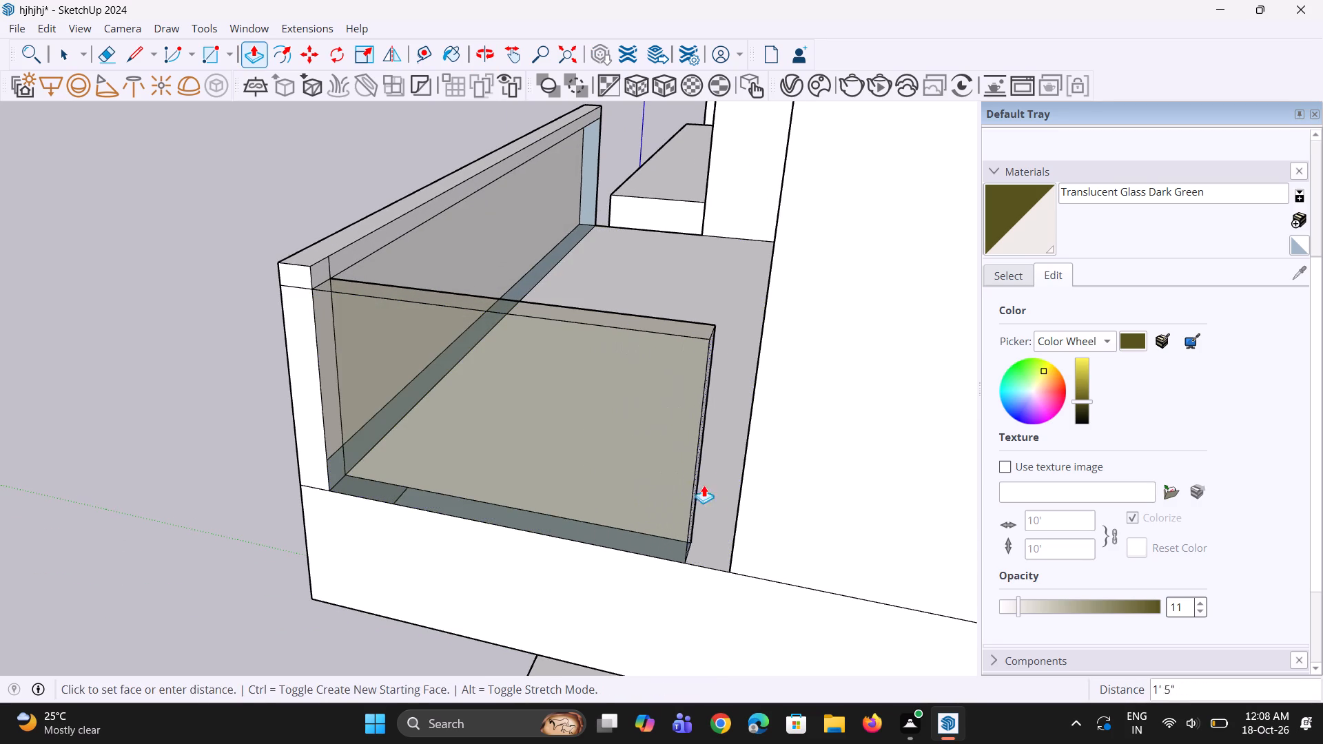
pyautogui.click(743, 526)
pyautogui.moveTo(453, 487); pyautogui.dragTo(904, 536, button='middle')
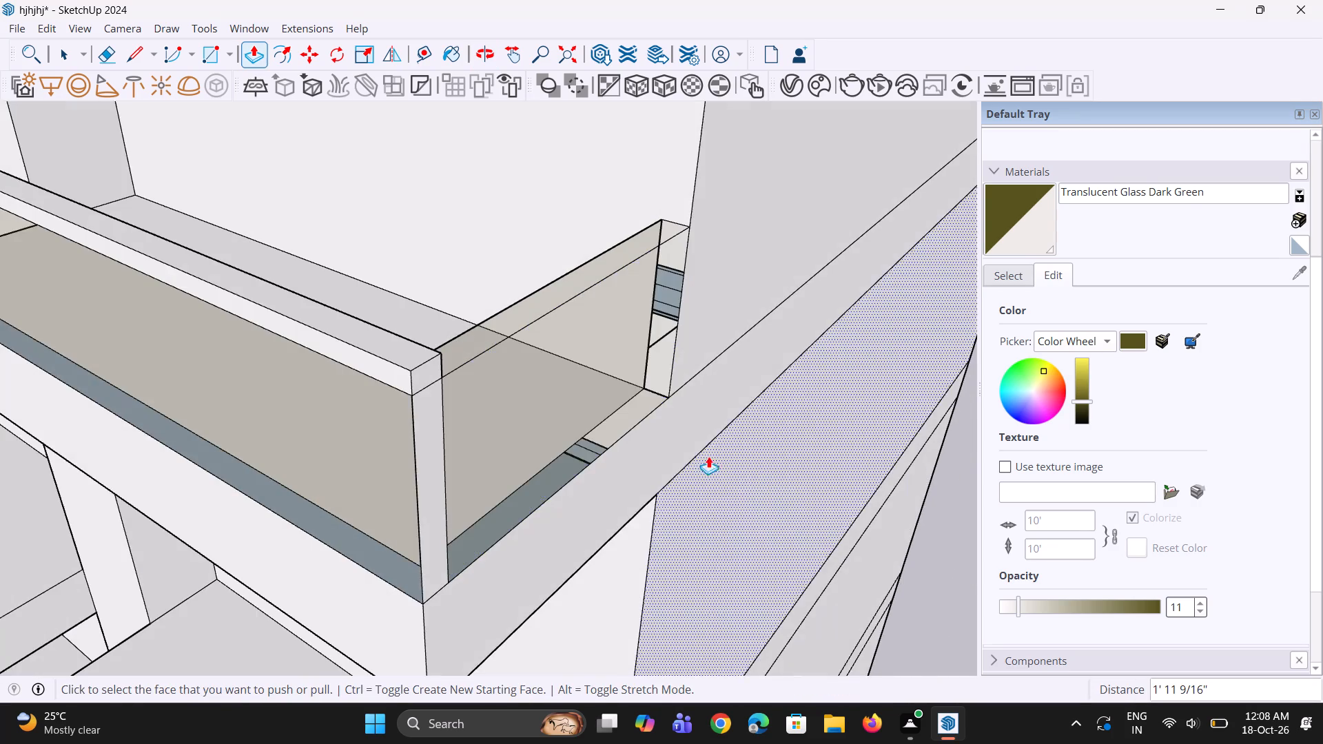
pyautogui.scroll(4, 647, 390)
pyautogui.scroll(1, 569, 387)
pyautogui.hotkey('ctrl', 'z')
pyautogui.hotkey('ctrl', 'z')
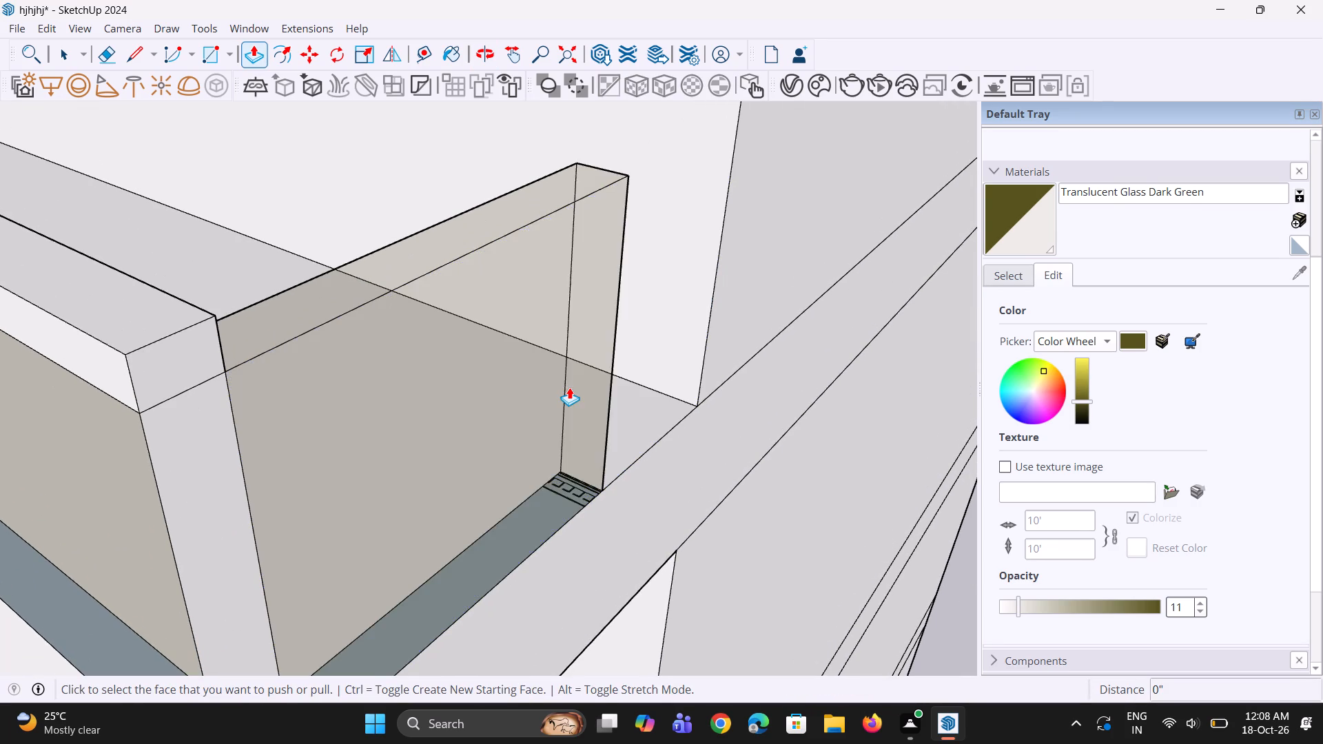
# Undo the remaining partial side panel, and Push/Pull the second right-hand balcony's glass and handrail end strips to the building wall.
pyautogui.hotkey('ctrl', 'z')
pyautogui.keyDown('ctrl'); pyautogui.moveTo(486, 410); pyautogui.dragTo(132, 389, button='middle'); pyautogui.keyUp('ctrl')
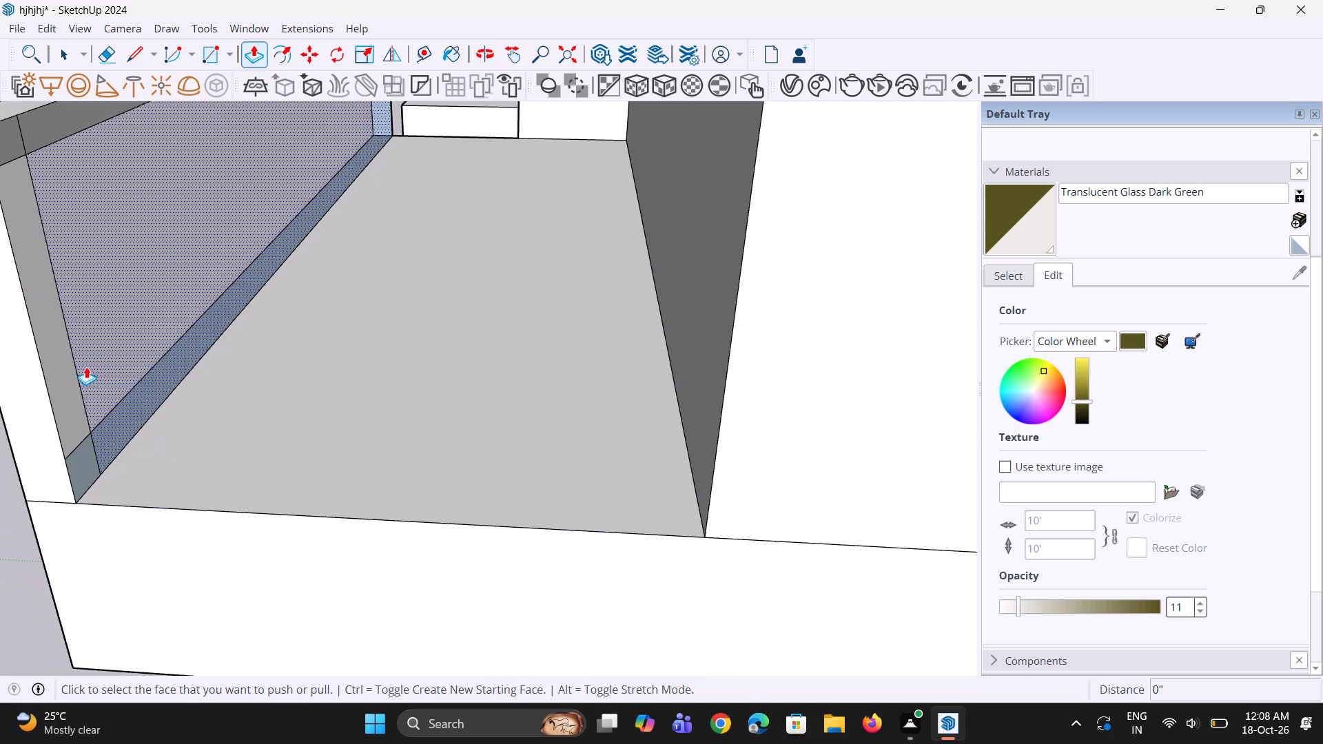
pyautogui.click(57, 358)
pyautogui.scroll(-4, 291, 415)
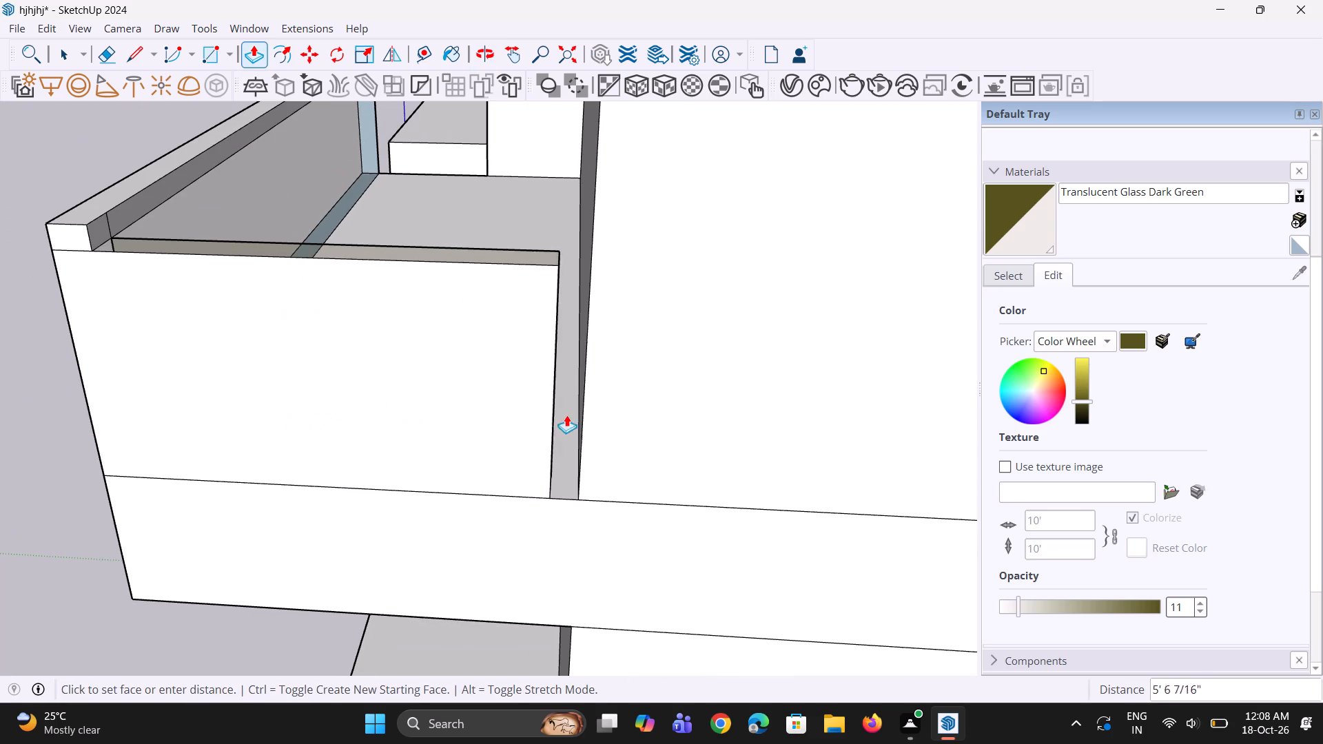
pyautogui.click(584, 426)
pyautogui.doubleClick(103, 234)
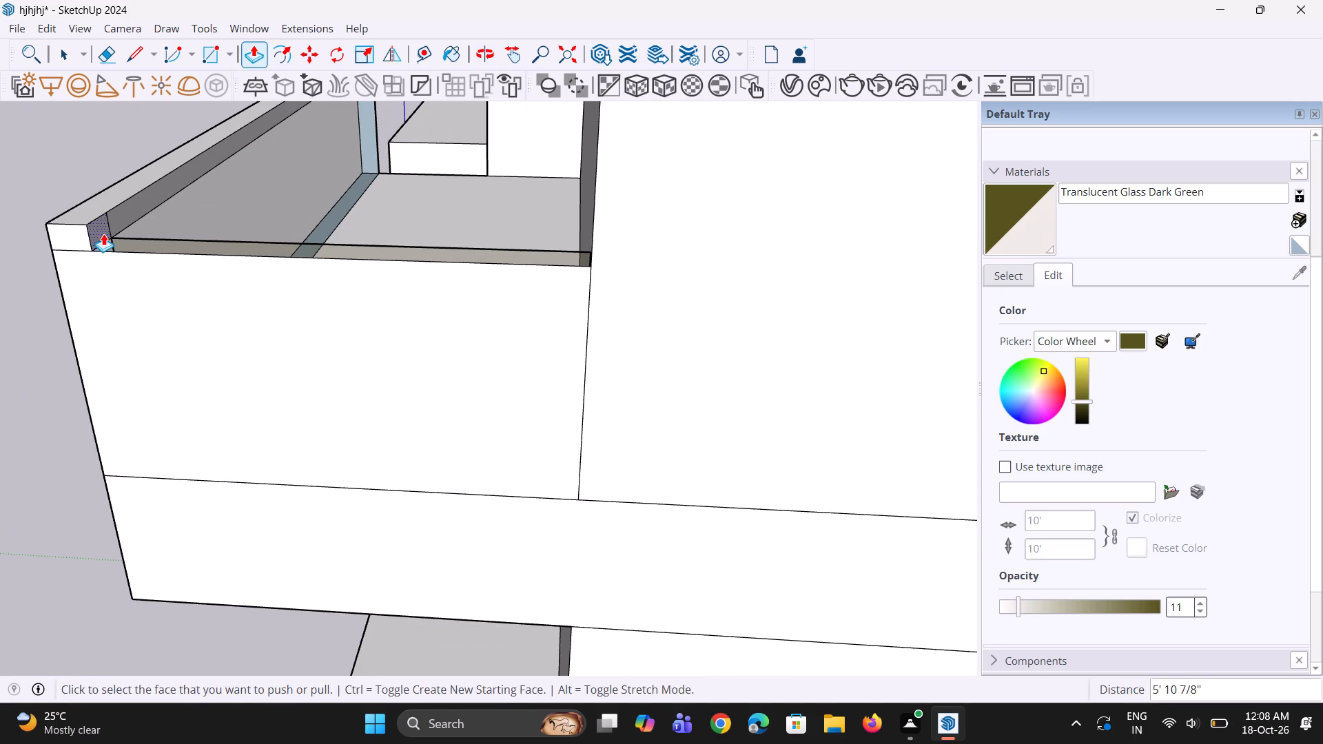
# Paint the outer face of the second right-hand balcony's side panel with Translucent Glass Dark Green.
pyautogui.click(1000, 226)
pyautogui.click(464, 397)
pyautogui.moveTo(263, 440); pyautogui.dragTo(585, 475, button='middle')
pyautogui.scroll(-11, 589, 462)
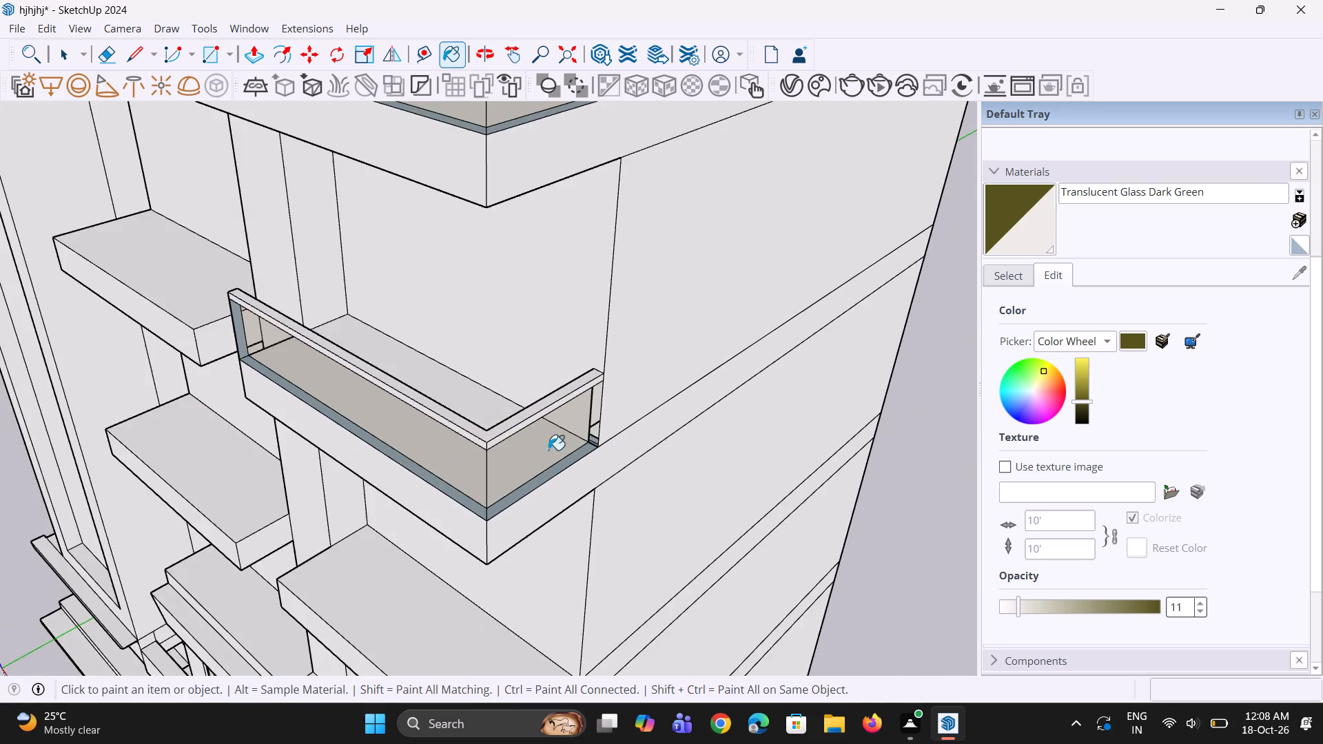
pyautogui.moveTo(131, 504); pyautogui.dragTo(345, 413, button='middle')
pyautogui.scroll(-10, 345, 448)
pyautogui.moveTo(403, 436); pyautogui.dragTo(476, 400, button='middle')
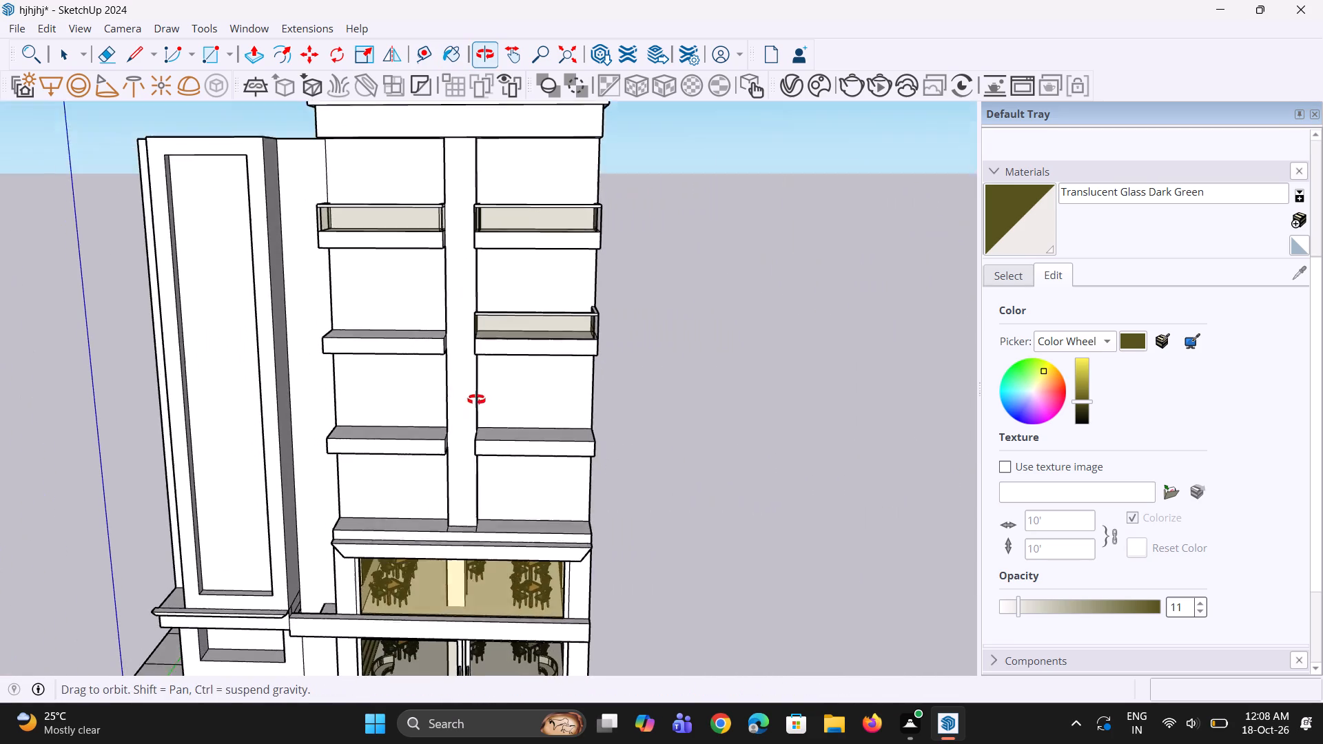
pyautogui.moveTo(476, 400); pyautogui.dragTo(478, 398, button='middle')
pyautogui.press('space')
pyautogui.press('space')
# Copy the second left-hand balcony's top front edge 6" inward to outline the front railing strip.
pyautogui.moveTo(327, 445); pyautogui.dragTo(573, 575, button='middle')
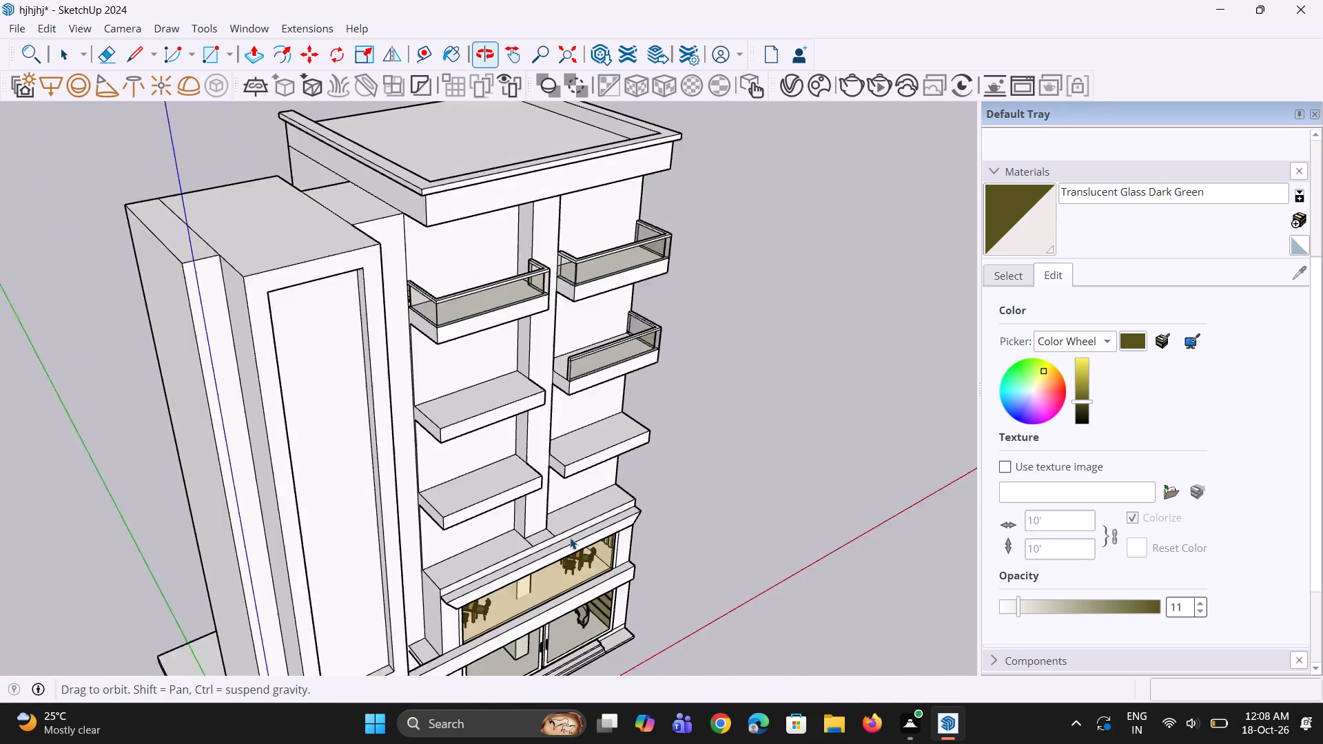
pyautogui.scroll(11, 489, 432)
pyautogui.moveTo(424, 451); pyautogui.dragTo(455, 508, button='middle')
pyautogui.scroll(2, 444, 490)
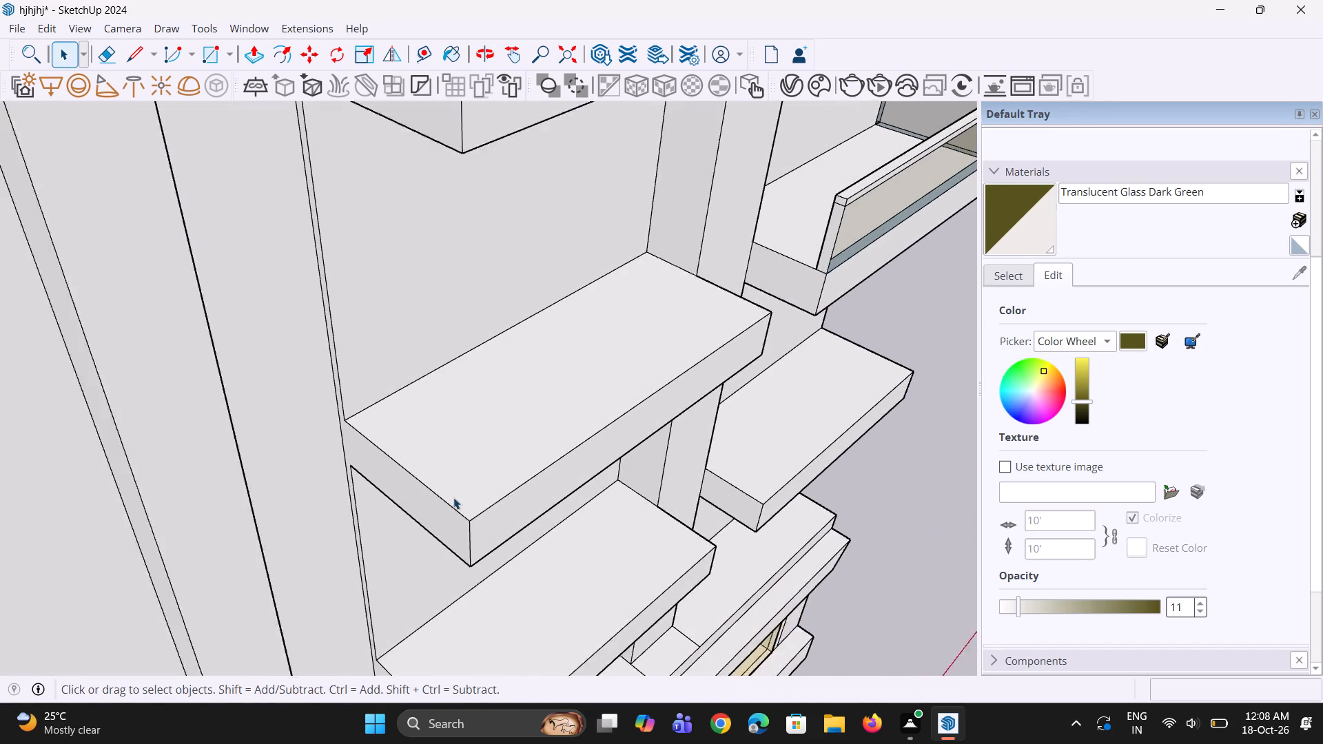
pyautogui.scroll(1, 453, 497)
pyautogui.click(475, 519)
pyautogui.scroll(1, 471, 530)
pyautogui.press('m')
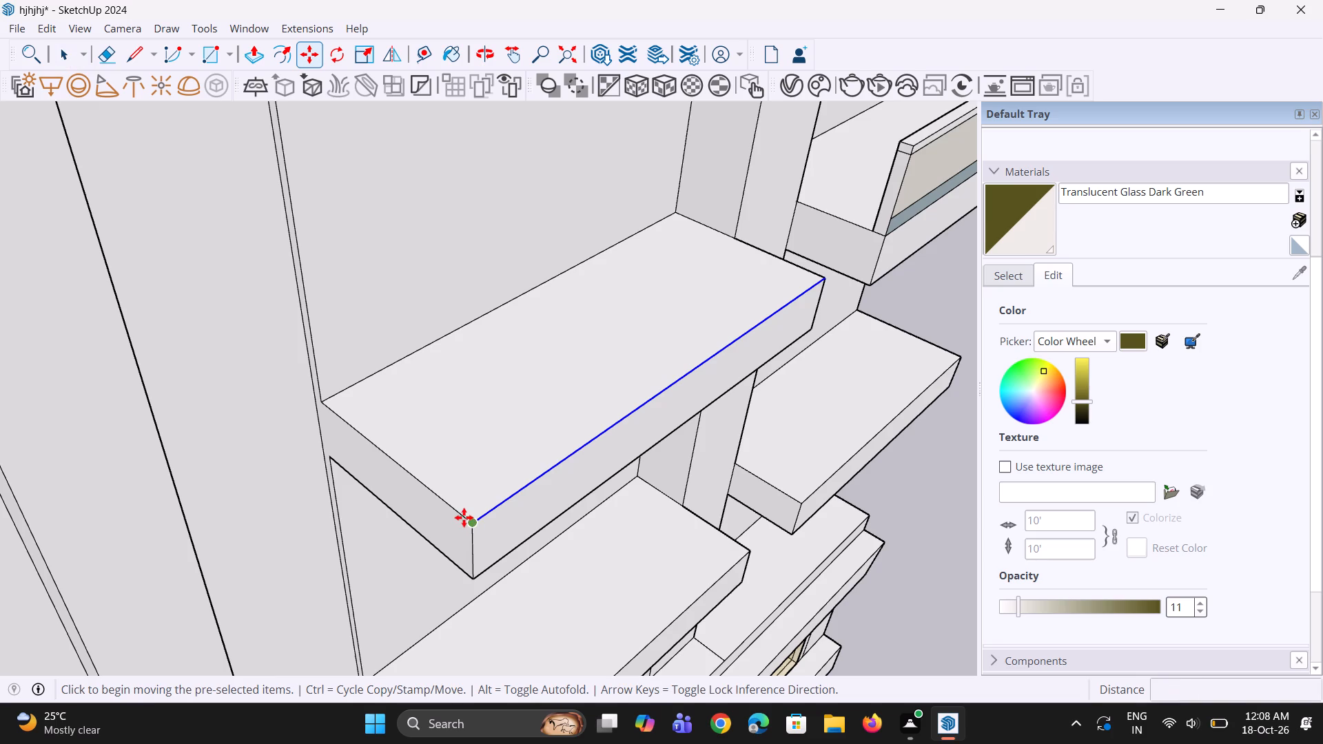
pyautogui.click(469, 524)
pyautogui.click(460, 515)
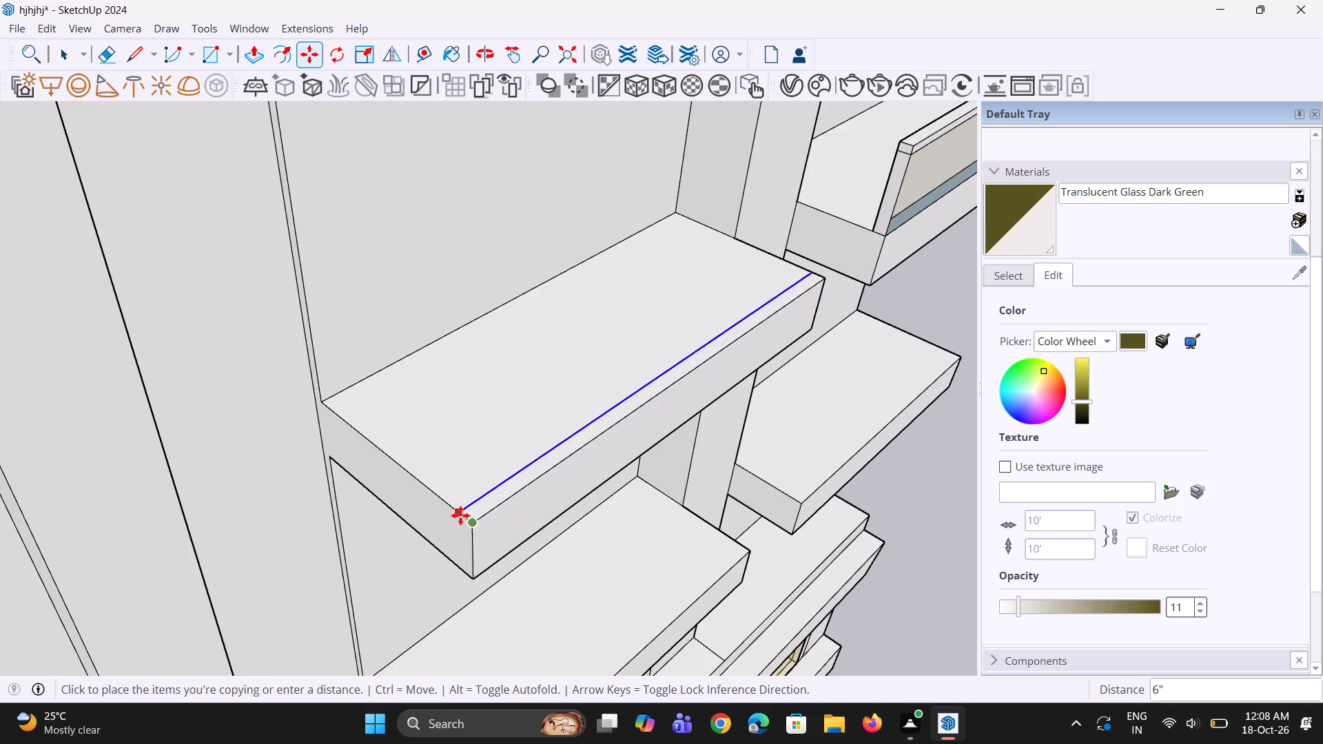
pyautogui.press('space')
pyautogui.press('space')
# Push/Pull the front strip up 3' 2 5/16" to match the neighbouring balcony's railing.
pyautogui.press('p')
pyautogui.click(517, 486)
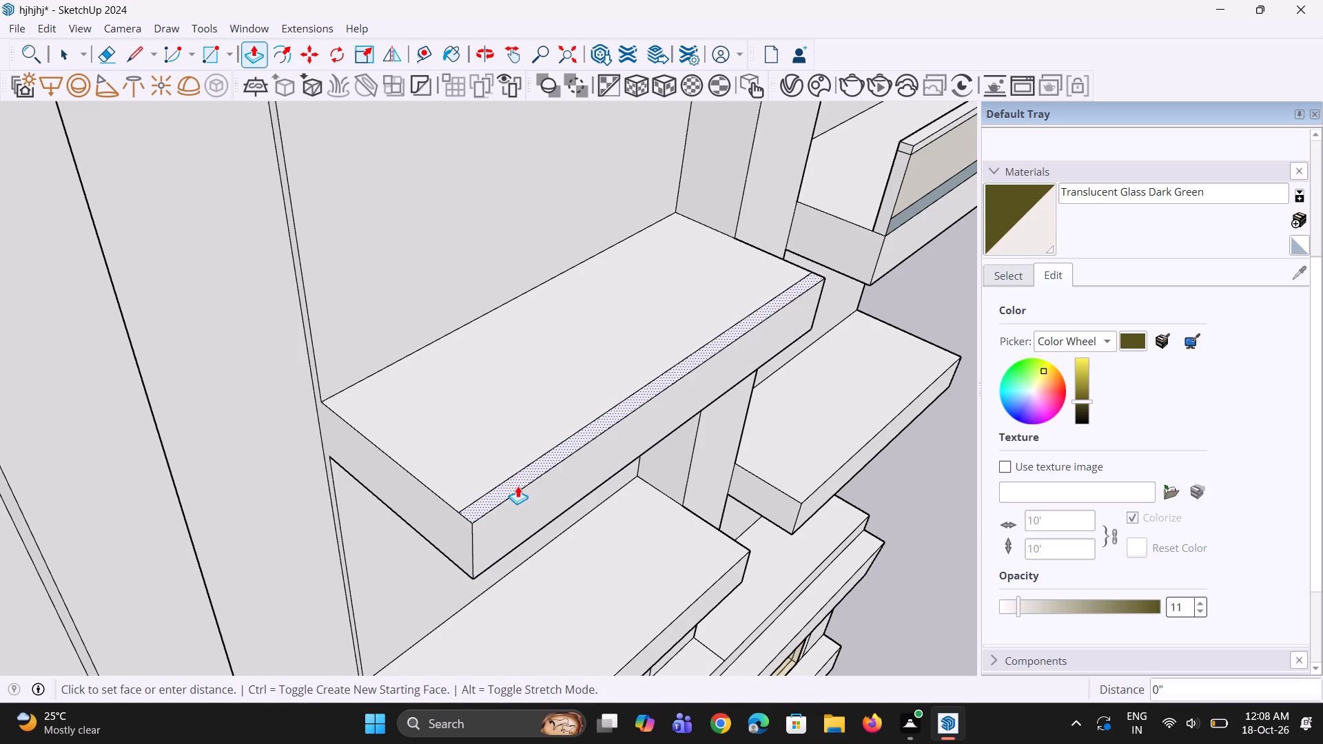
pyautogui.scroll(-3, 527, 469)
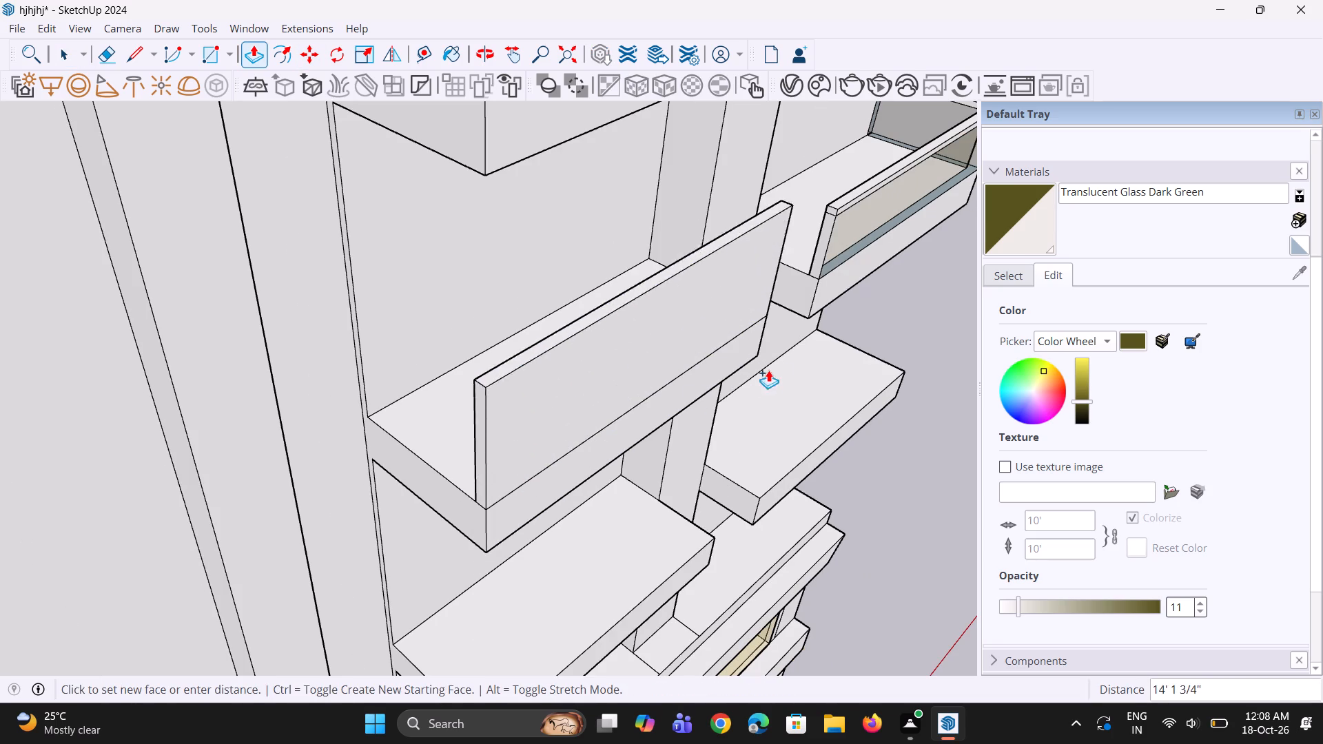
pyautogui.click(857, 206)
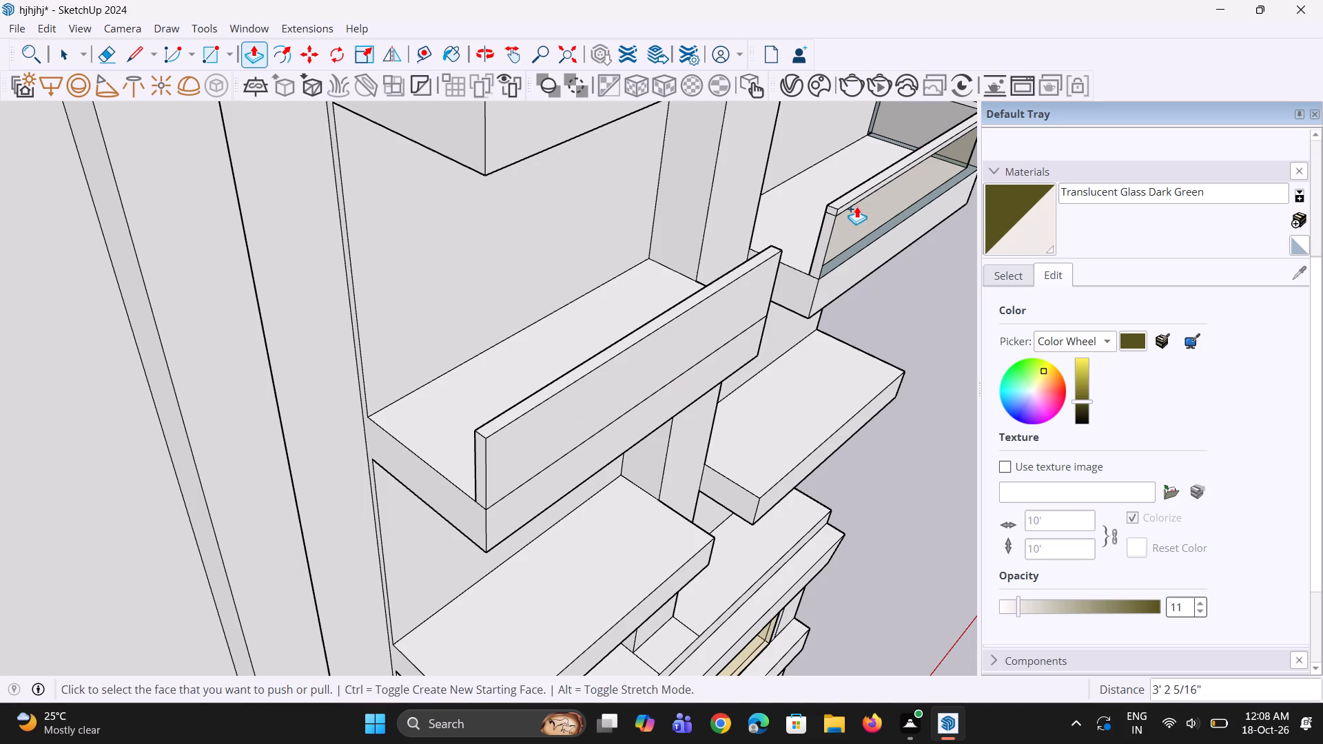
# Push/Pull the front panel's top face up another 3 7/8" as a separate handrail, level with the neighbouring handrail's top.
pyautogui.moveTo(344, 491); pyautogui.dragTo(358, 497, button='middle')
pyautogui.scroll(1, 515, 400)
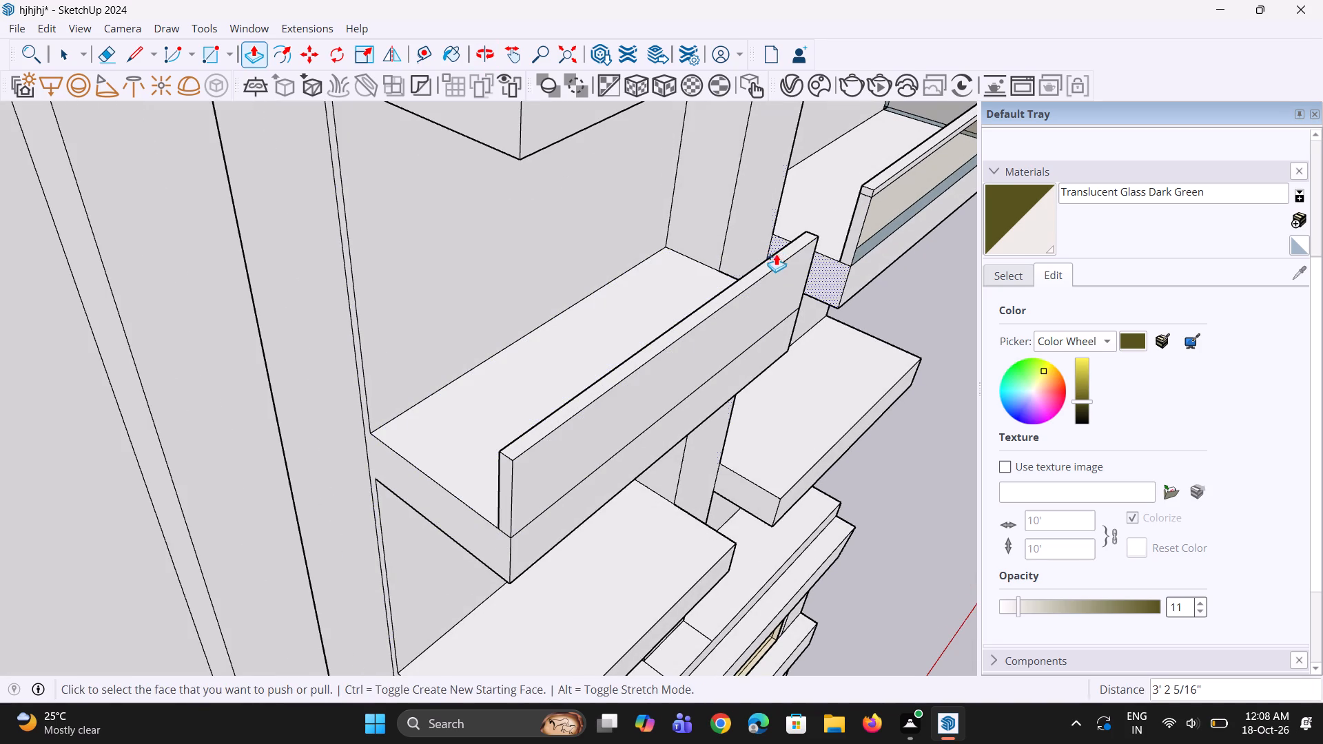
pyautogui.click(779, 254)
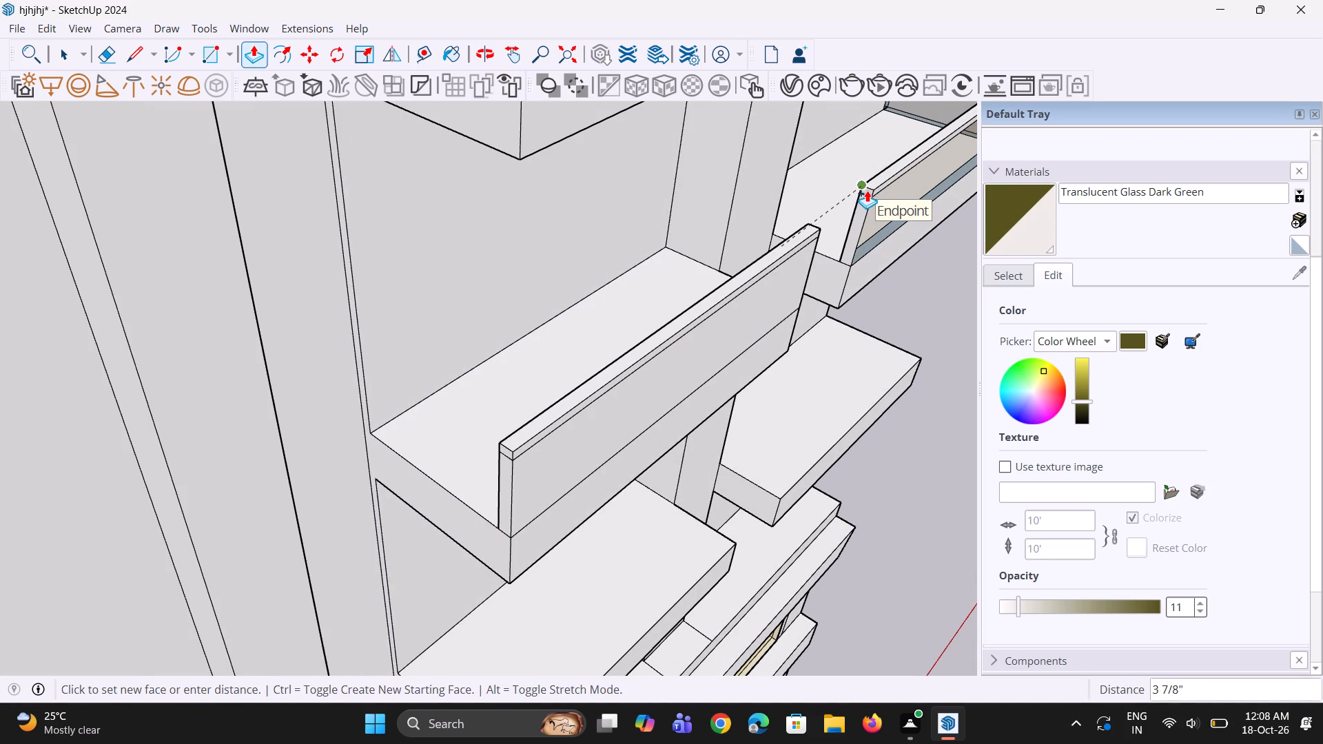
pyautogui.click(867, 190)
# Paint the outer and inner faces of the second left-hand balcony's front panel with Translucent Glass Dark Green, leaving the handrail unpainted.
pyautogui.moveTo(575, 368); pyautogui.dragTo(588, 293, button='middle')
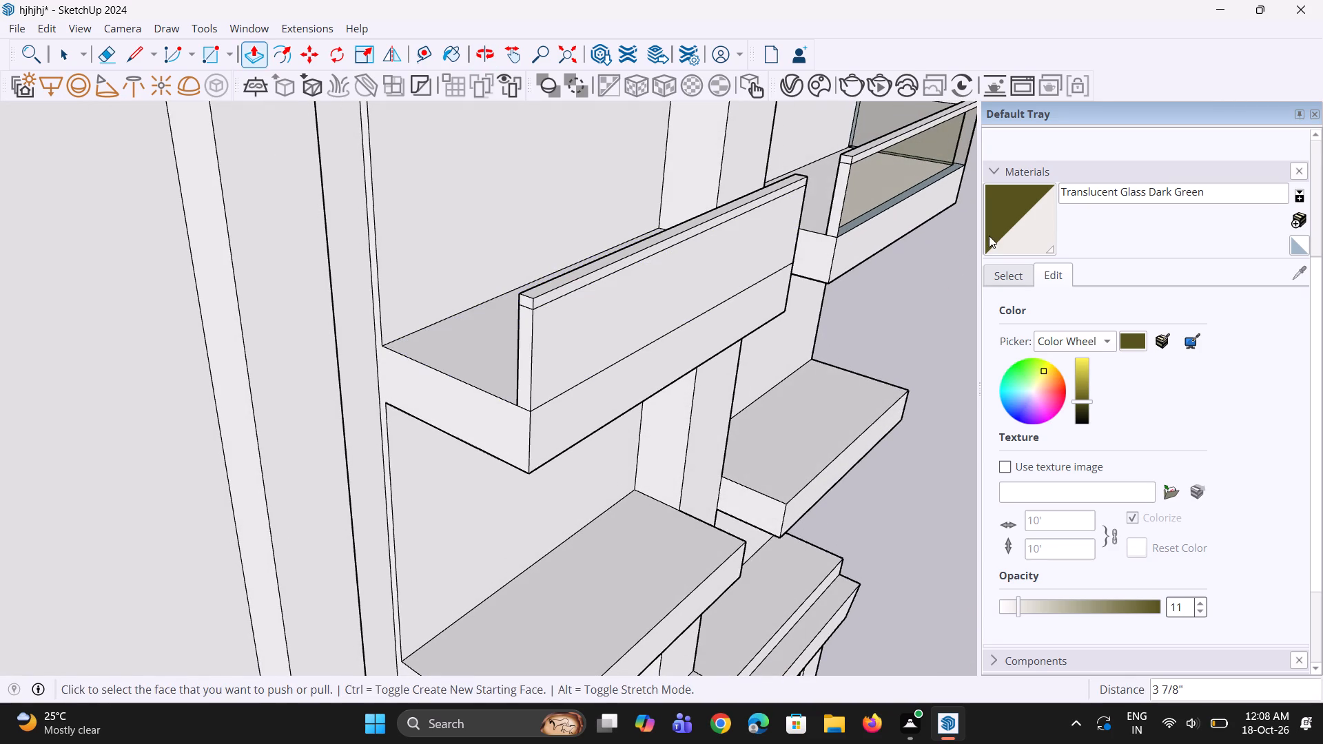
pyautogui.click(991, 234)
pyautogui.click(670, 304)
pyautogui.moveTo(420, 374); pyautogui.dragTo(566, 376, button='middle')
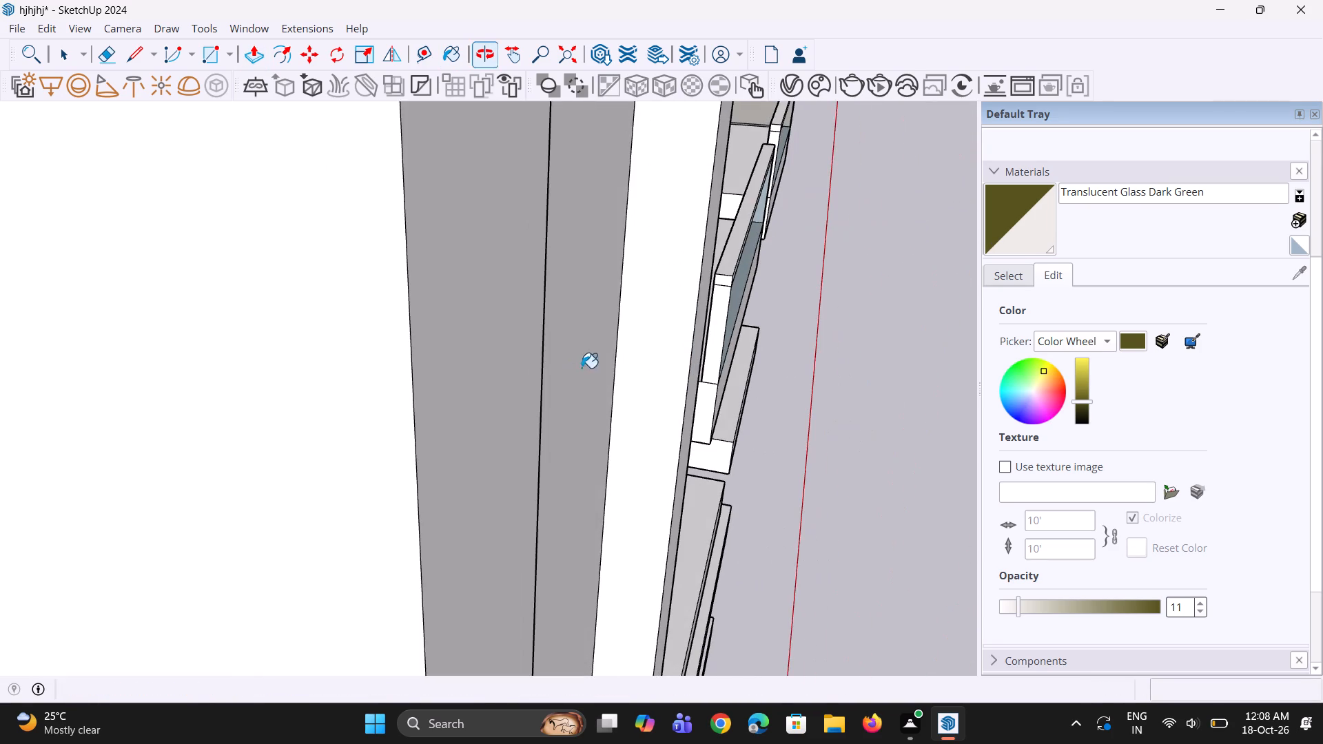
pyautogui.scroll(13, 729, 261)
pyautogui.moveTo(695, 319); pyautogui.dragTo(755, 343, button='middle')
pyautogui.click(876, 292)
pyautogui.scroll(-4, 426, 400)
pyautogui.moveTo(553, 391); pyautogui.dragTo(378, 395, button='middle')
pyautogui.scroll(-6, 378, 384)
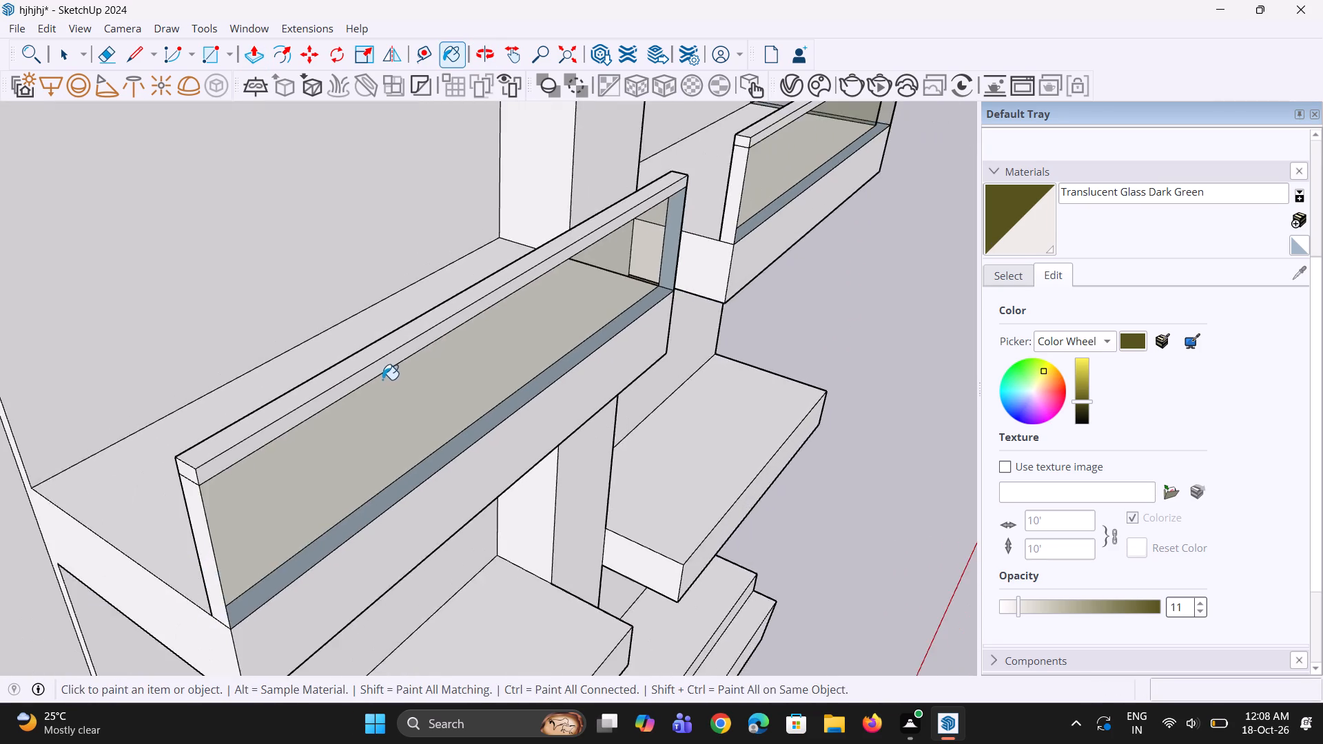
pyautogui.scroll(-5, 382, 380)
pyautogui.moveTo(327, 462); pyautogui.dragTo(383, 453, button='middle')
pyautogui.press('space')
pyautogui.press('space')
# Copy the inner vertical end edges of the front panel and handrail 4 3/4" along the railing's inner face at its outer corner.
pyautogui.moveTo(280, 480); pyautogui.dragTo(322, 499, button='middle')
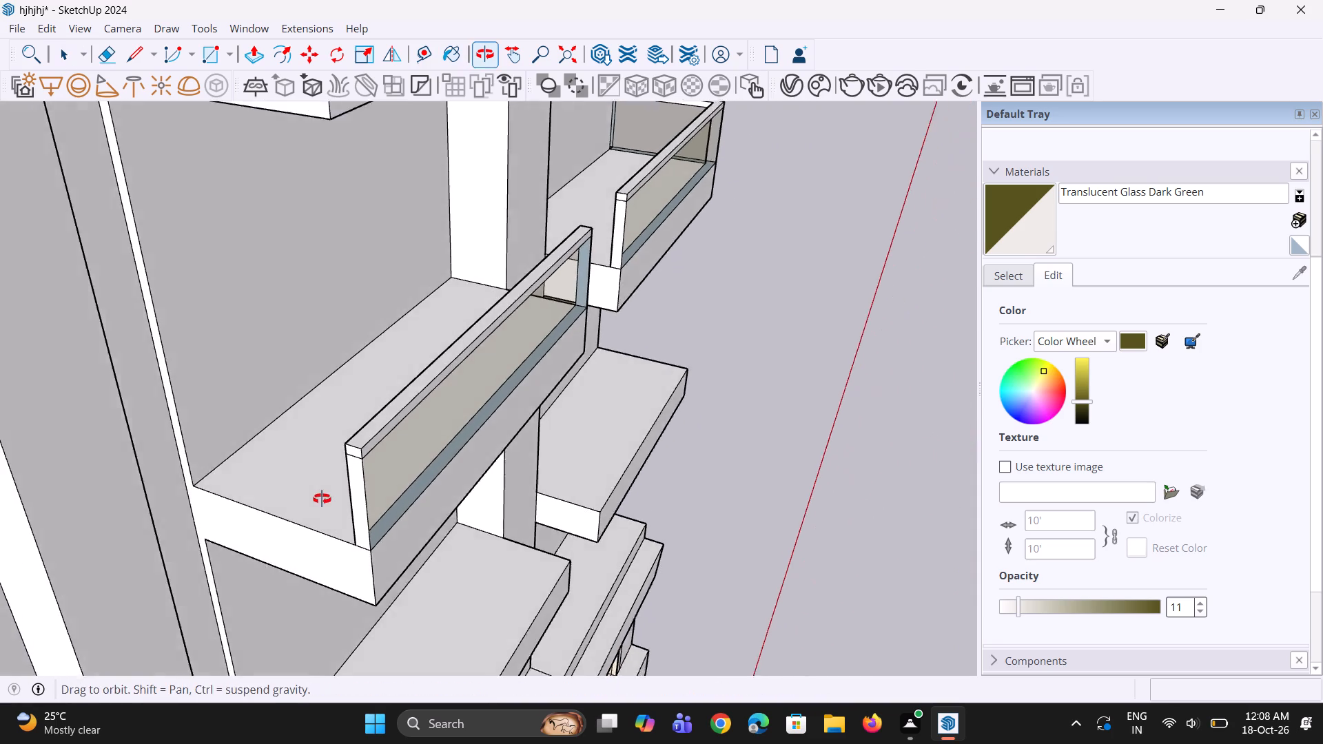
pyautogui.moveTo(322, 499); pyautogui.dragTo(324, 499, button='middle')
pyautogui.scroll(-5, 464, 428)
pyautogui.moveTo(488, 421); pyautogui.dragTo(265, 459, button='middle')
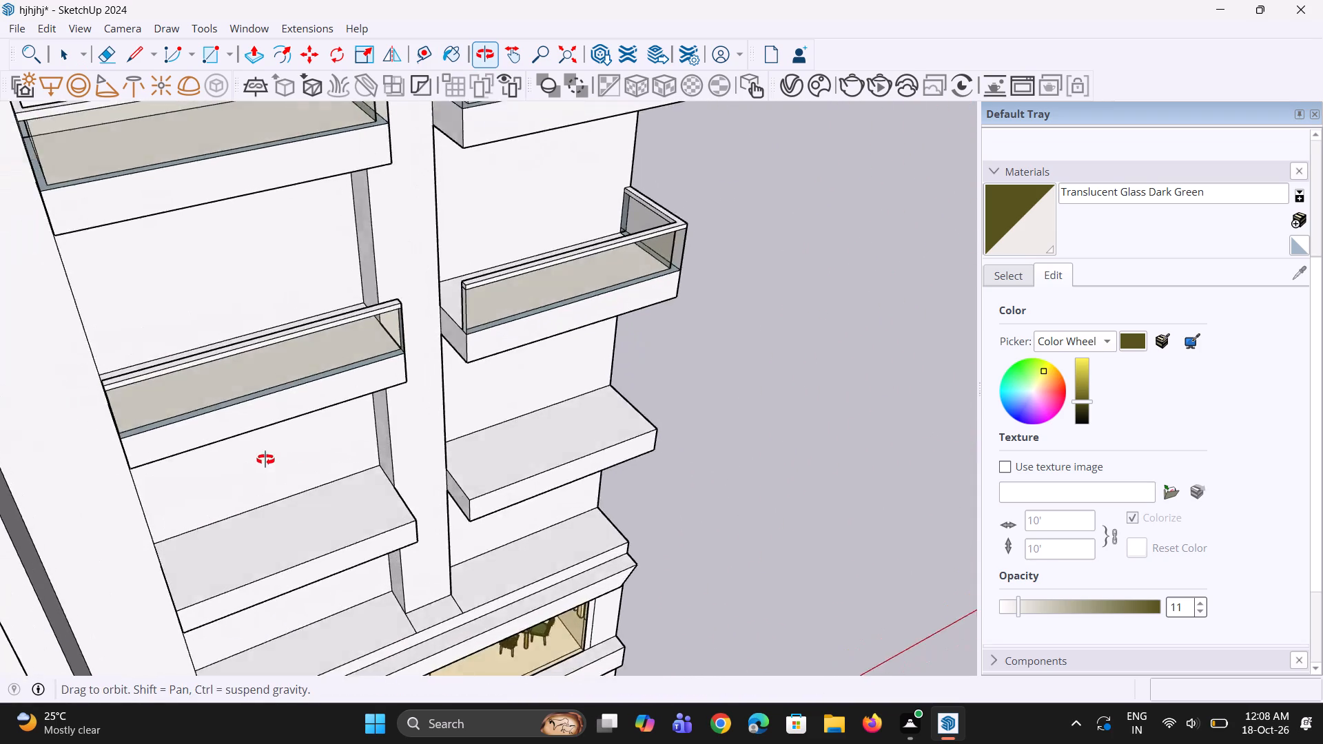
pyautogui.moveTo(265, 459); pyautogui.dragTo(390, 466, button='middle')
pyautogui.scroll(11, 285, 471)
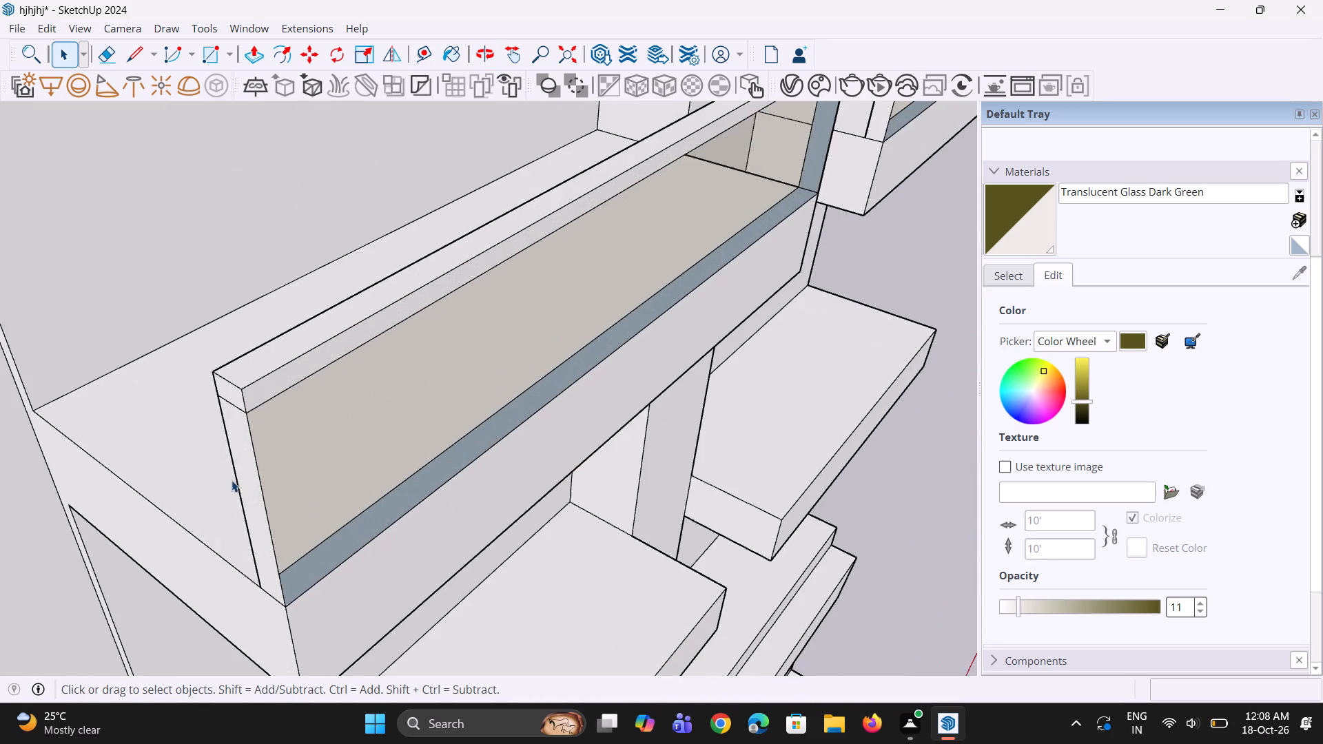
pyautogui.scroll(2, 232, 480)
pyautogui.moveTo(241, 480); pyautogui.dragTo(613, 462, button='middle')
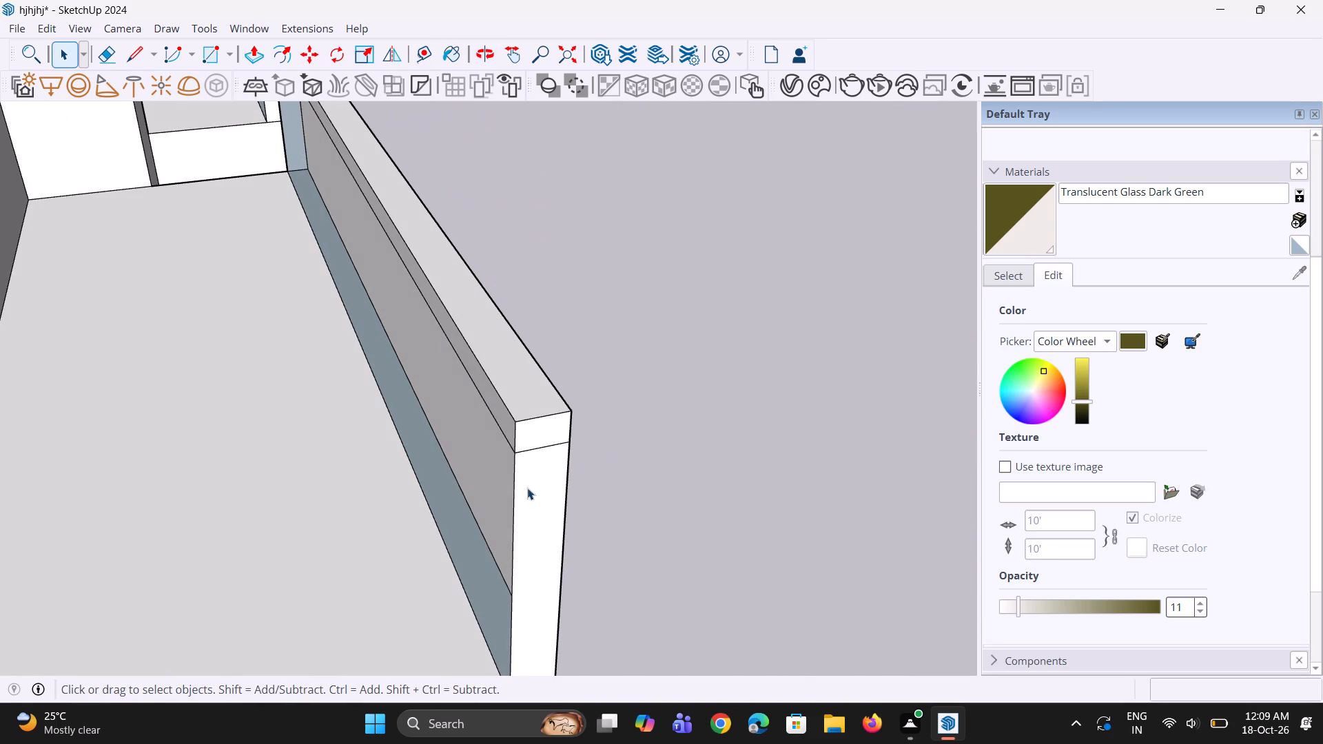
pyautogui.click(513, 491)
pyautogui.scroll(2, 520, 451)
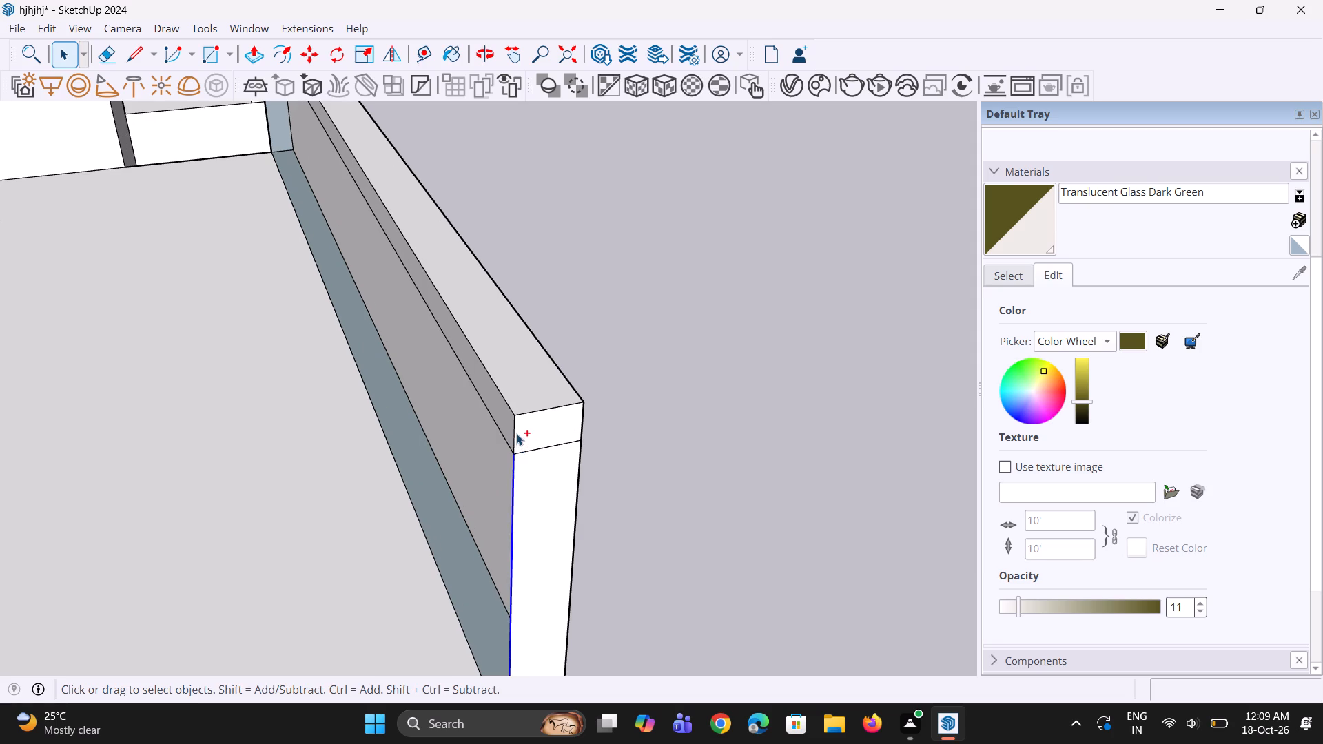
pyautogui.keyDown('ctrl'); pyautogui.click(516, 433); pyautogui.keyUp('ctrl')
pyautogui.press('m')
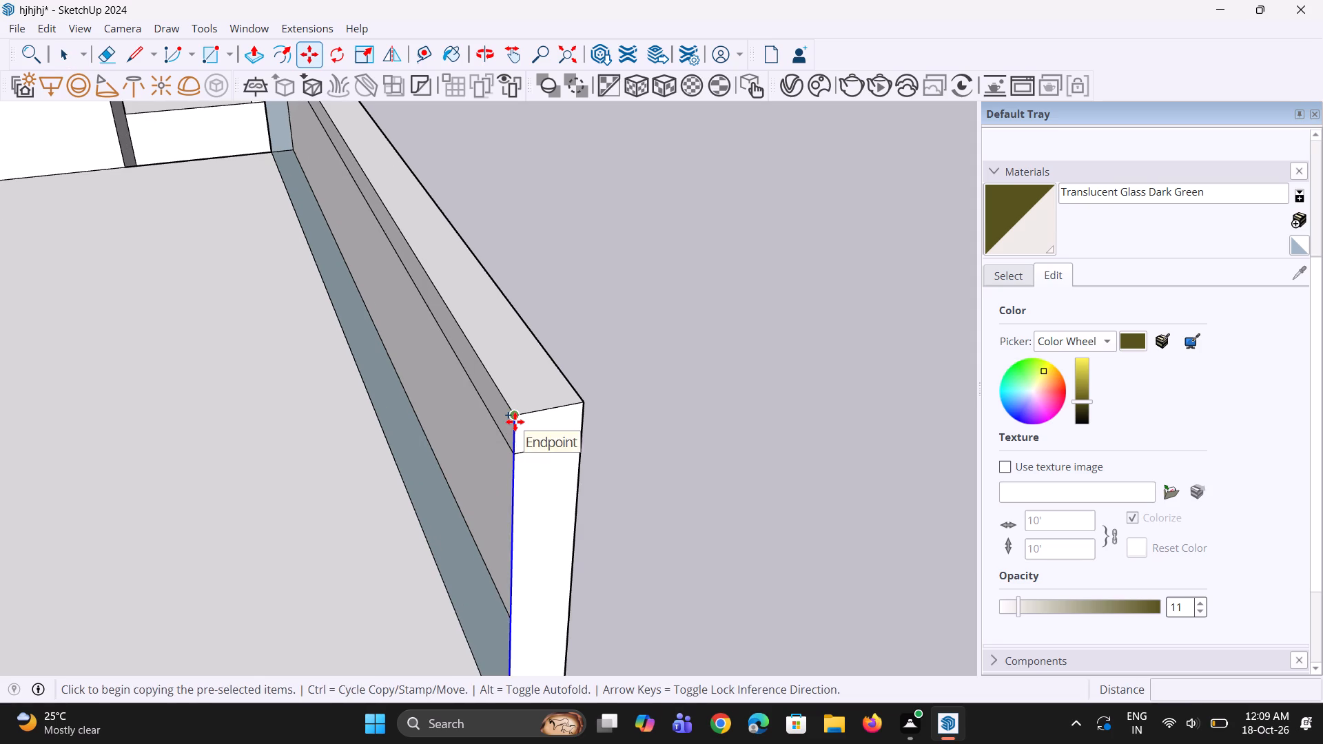
pyautogui.click(515, 421)
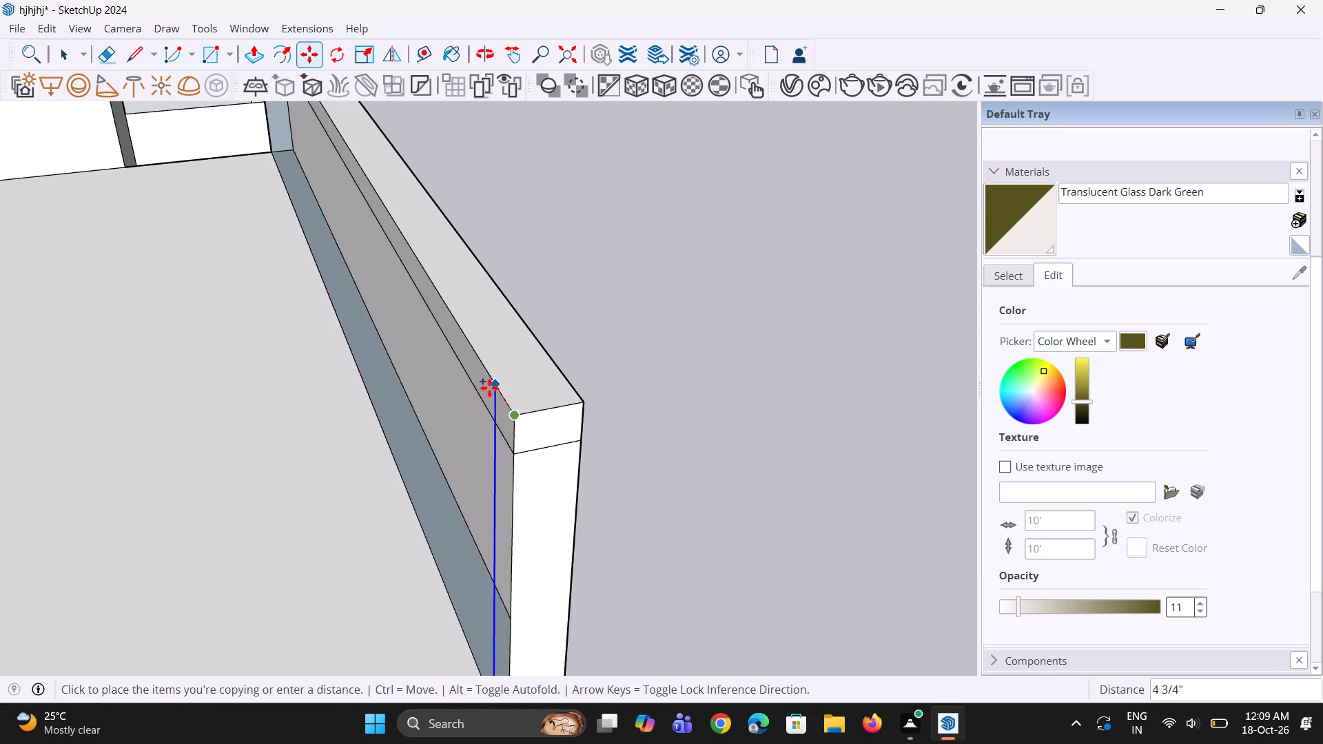
pyautogui.click(489, 388)
# Push/Pull the glass end strip to the building wall, and extend the handrail end strip the same distance.
pyautogui.press('p')
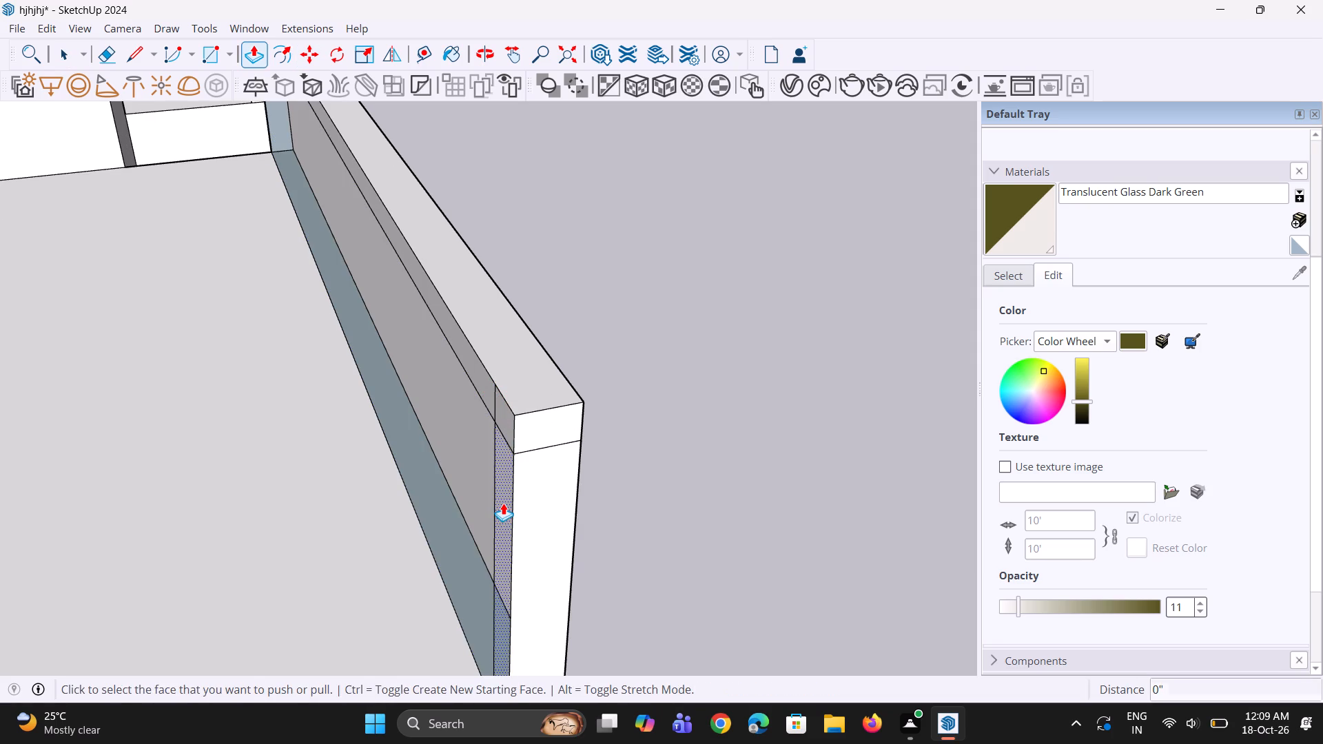
pyautogui.click(503, 503)
pyautogui.moveTo(470, 510); pyautogui.dragTo(150, 535, button='middle')
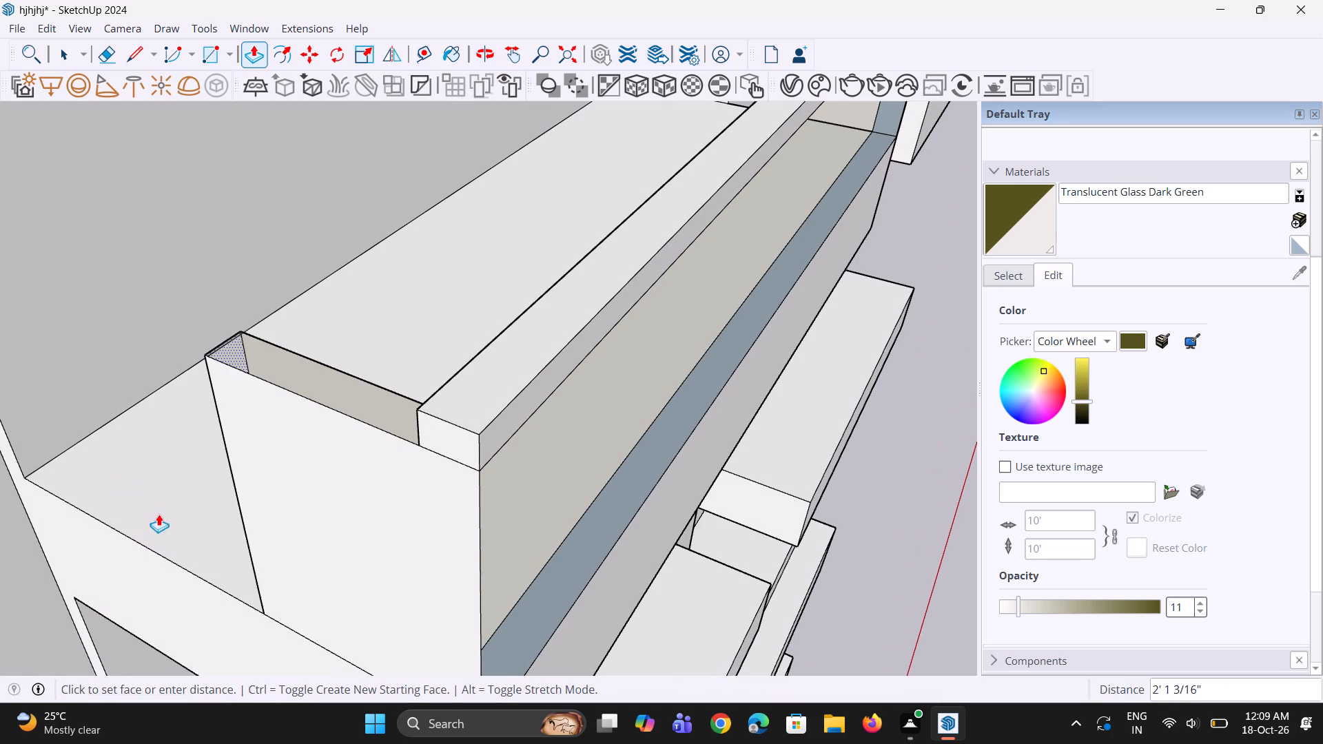
pyautogui.click(3, 409)
pyautogui.moveTo(396, 452); pyautogui.dragTo(563, 463, button='middle')
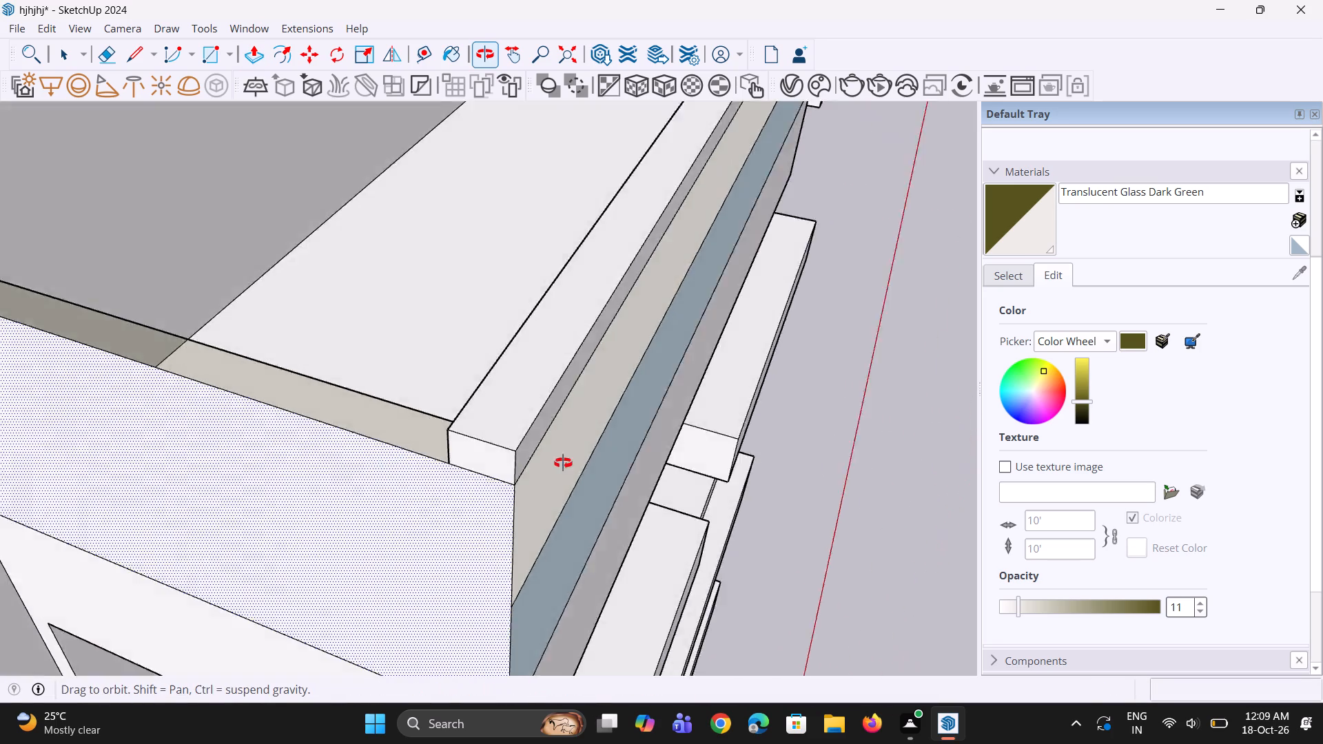
pyautogui.moveTo(563, 463); pyautogui.dragTo(696, 418, button='middle')
pyautogui.doubleClick(588, 382)
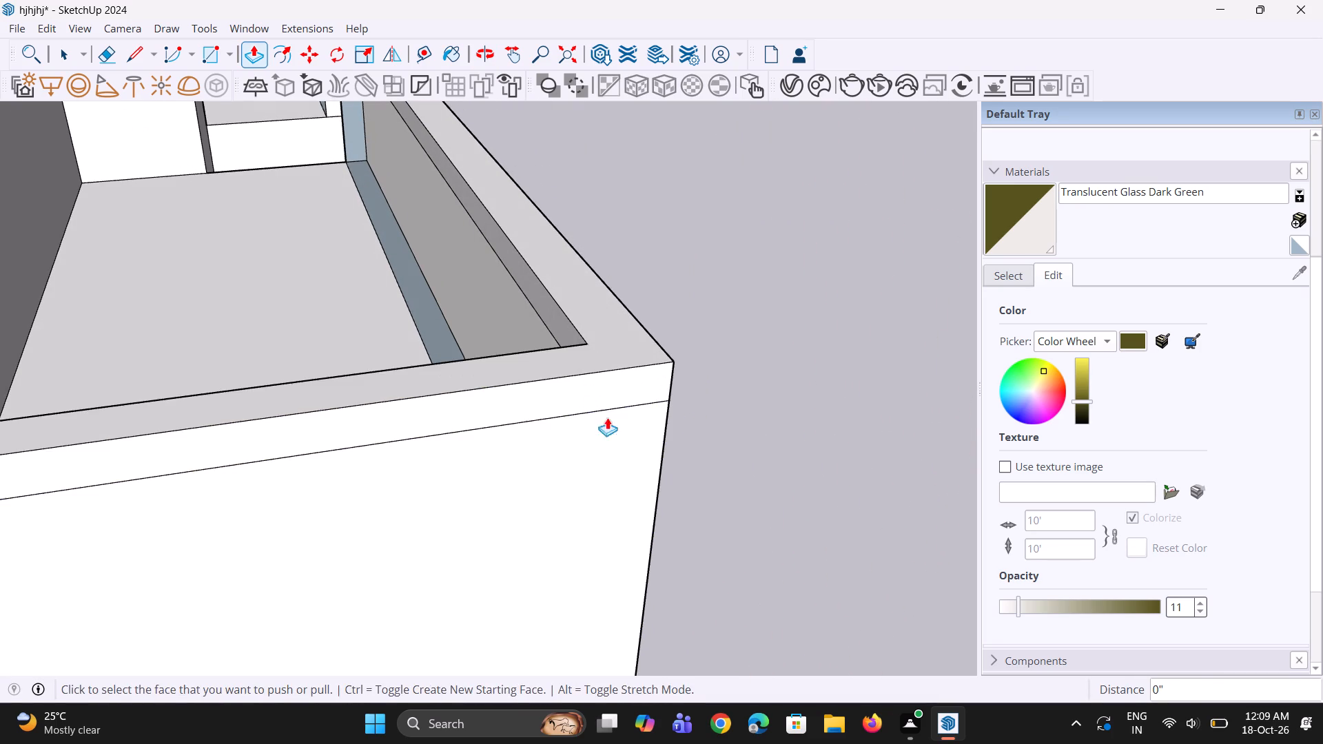
# Paint the outer face of the second left-hand balcony's side panel with Translucent Glass Dark Green, and check the railing from outside.
pyautogui.moveTo(536, 452); pyautogui.dragTo(495, 455, button='middle')
pyautogui.click(1021, 237)
pyautogui.click(438, 509)
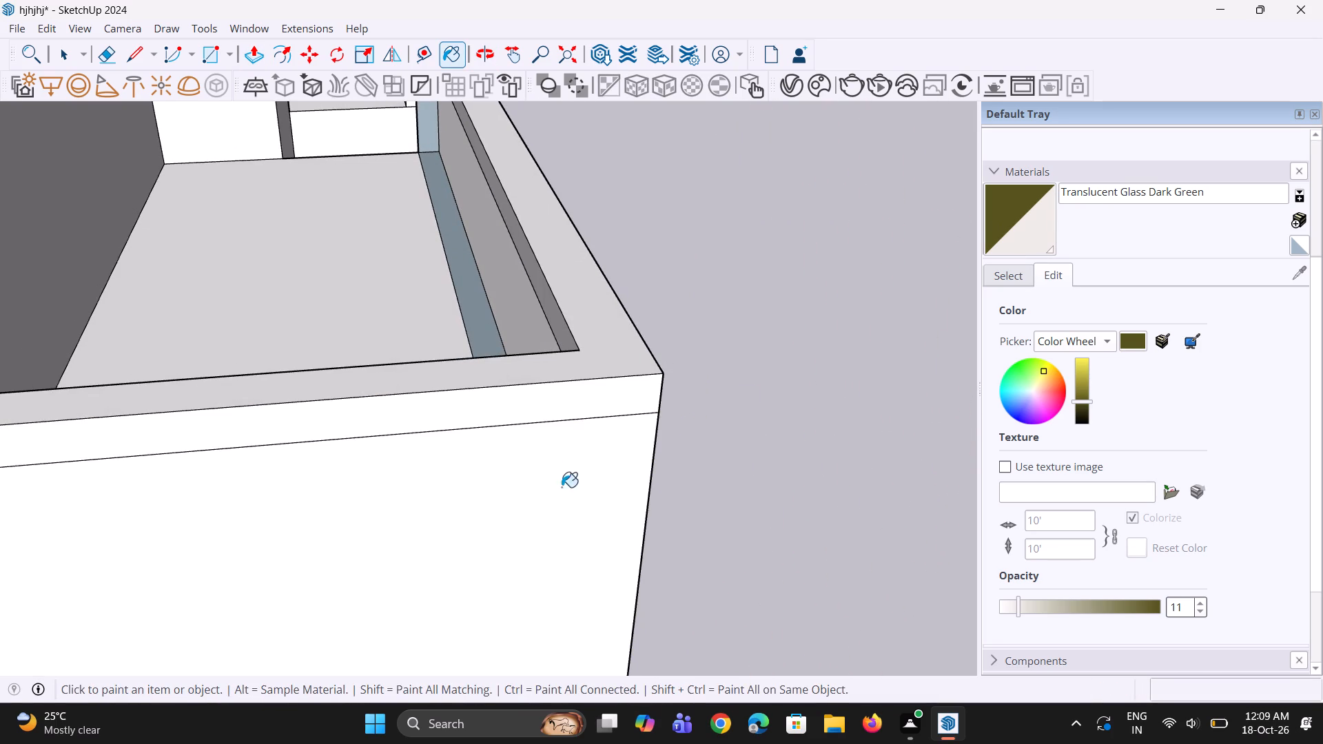
pyautogui.moveTo(568, 488); pyautogui.dragTo(406, 512, button='middle')
pyautogui.scroll(-6, 410, 503)
pyautogui.moveTo(382, 501); pyautogui.dragTo(175, 509, button='middle')
pyautogui.scroll(-2, 137, 495)
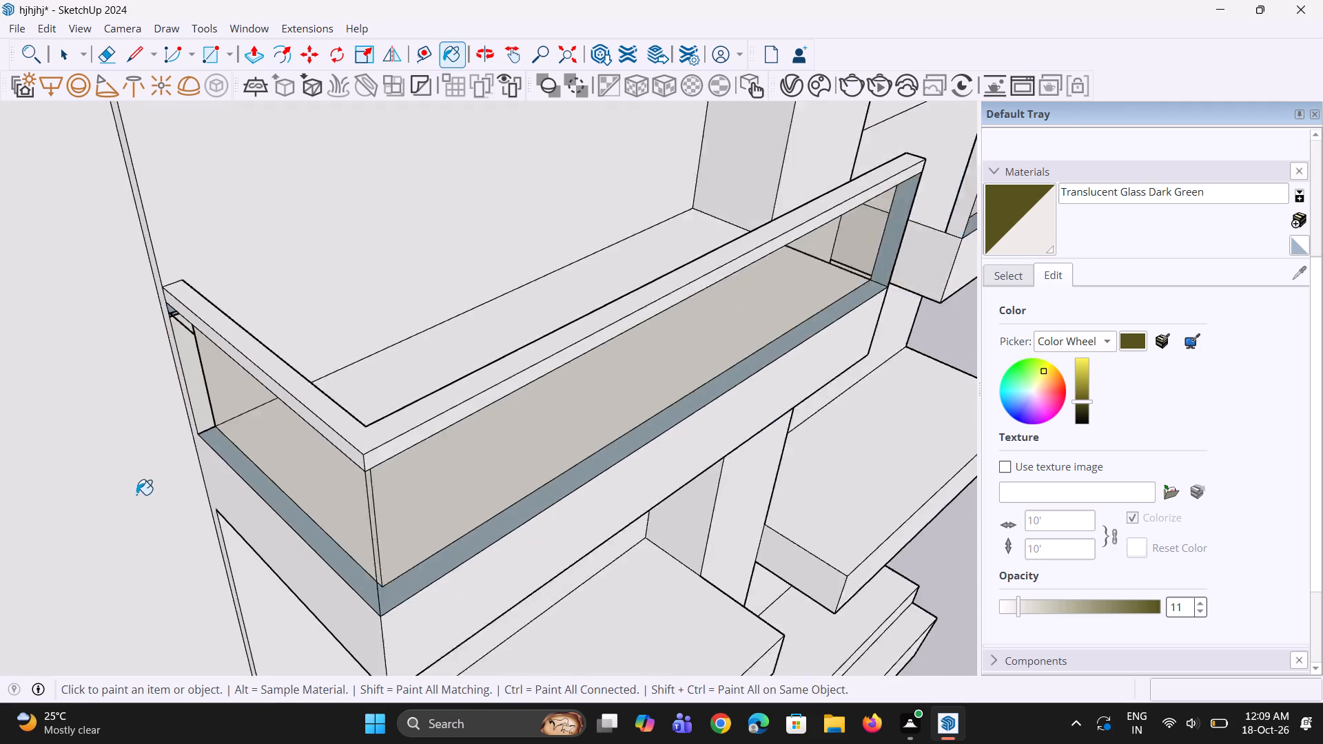
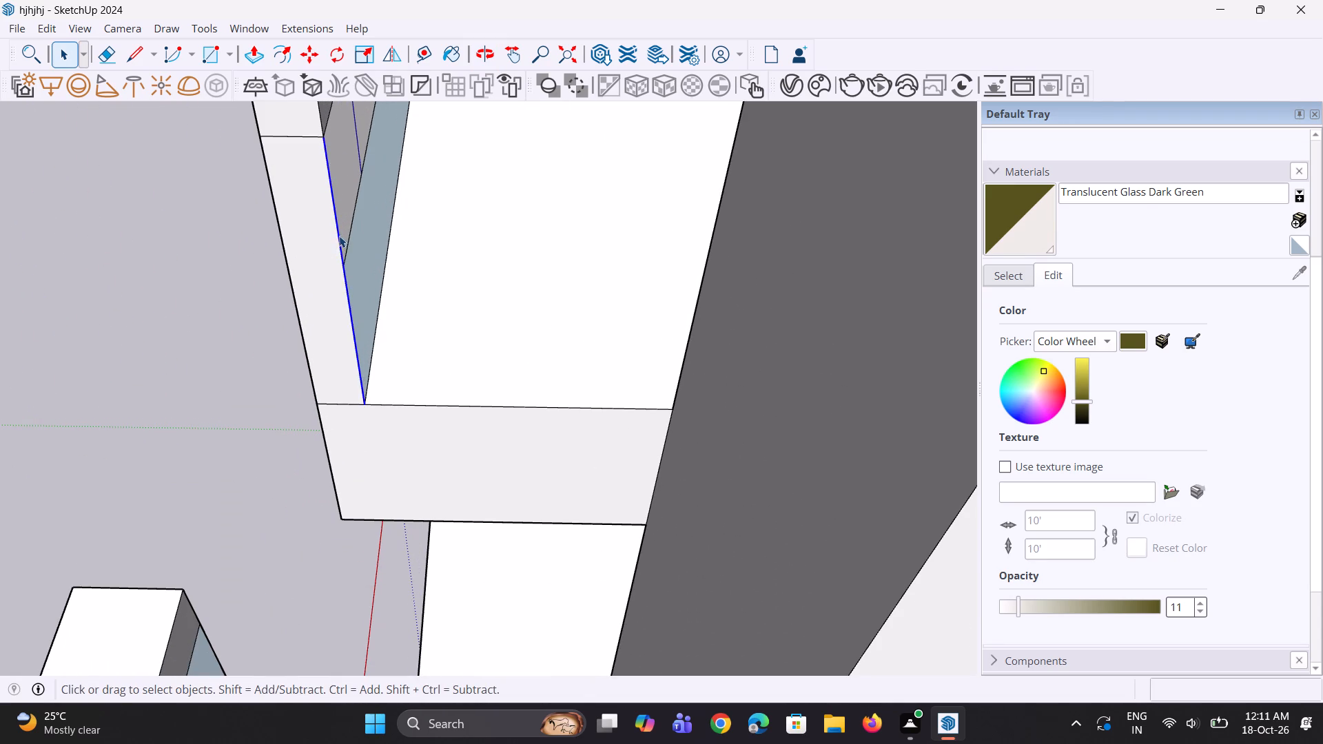
# Copy the inner vertical edges of the left balcony railing's end, beside the central column, inward to mark the side panel's thickness.
pyautogui.scroll(-3, 339, 281)
pyautogui.scroll(4, 333, 118)
pyautogui.keyDown('ctrl'); pyautogui.click(324, 160); pyautogui.keyUp('ctrl')
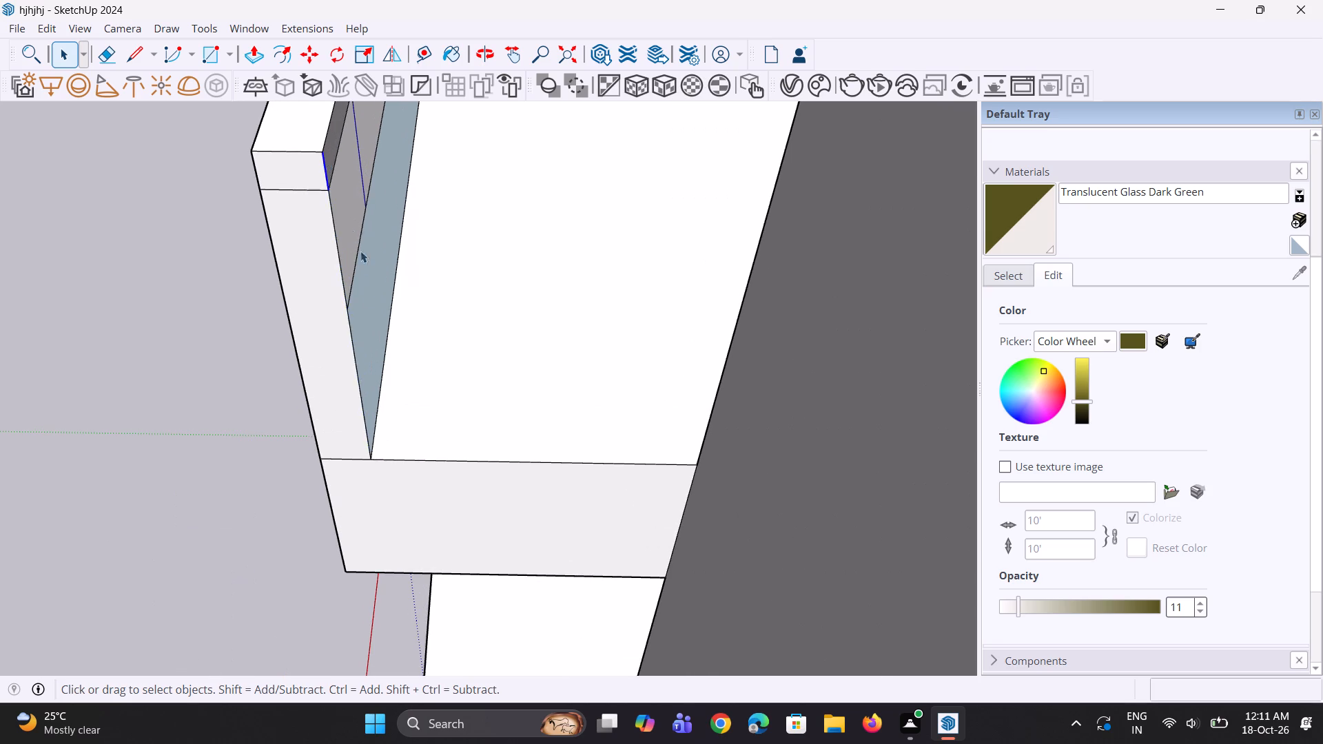
pyautogui.scroll(-4, 376, 322)
pyautogui.scroll(3, 377, 276)
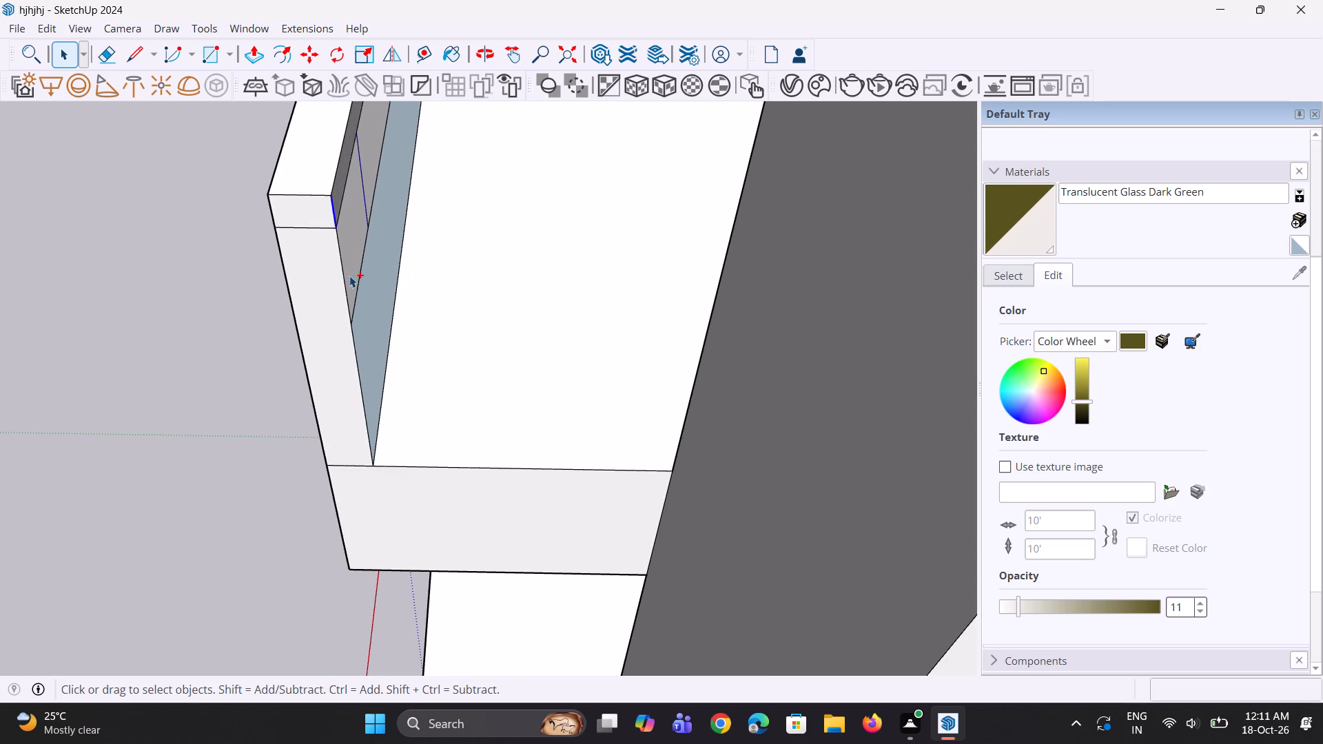
pyautogui.keyDown('ctrl'); pyautogui.click(343, 278); pyautogui.keyUp('ctrl')
pyautogui.scroll(2, 332, 165)
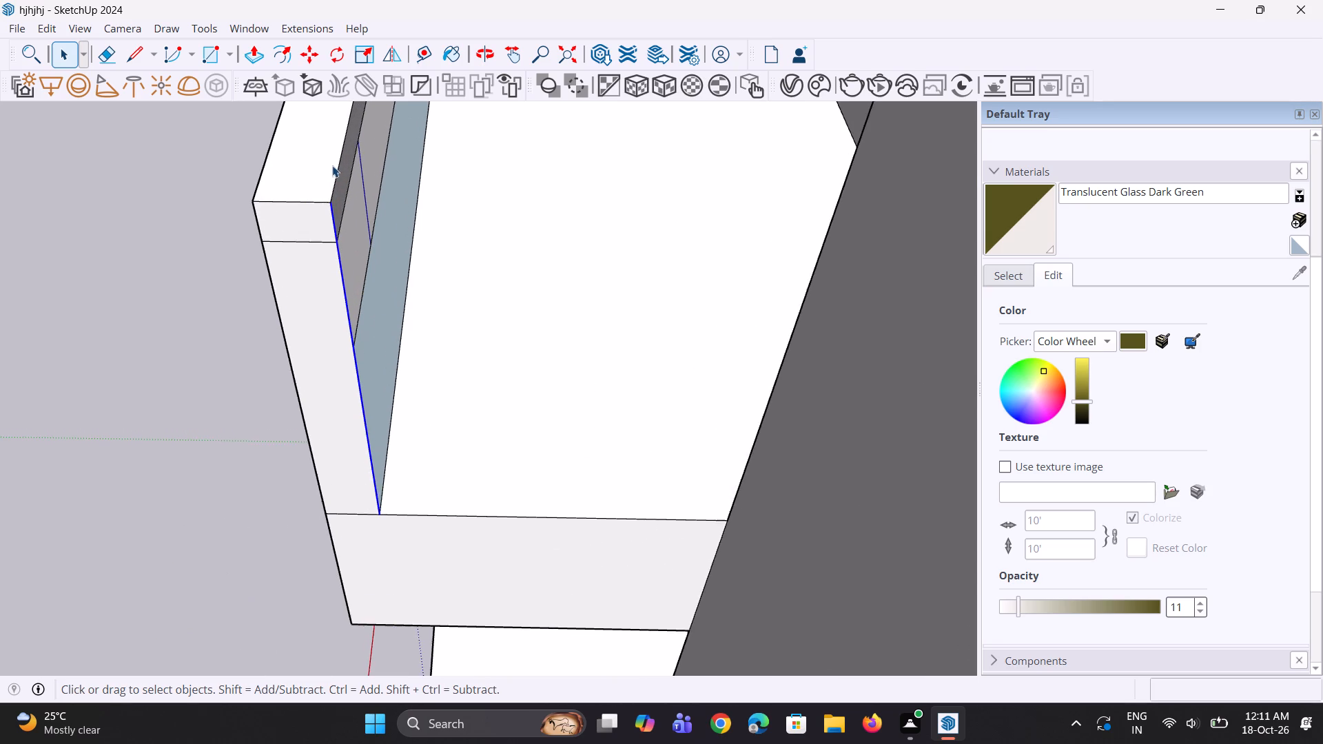
pyautogui.scroll(2, 332, 165)
pyautogui.press('m')
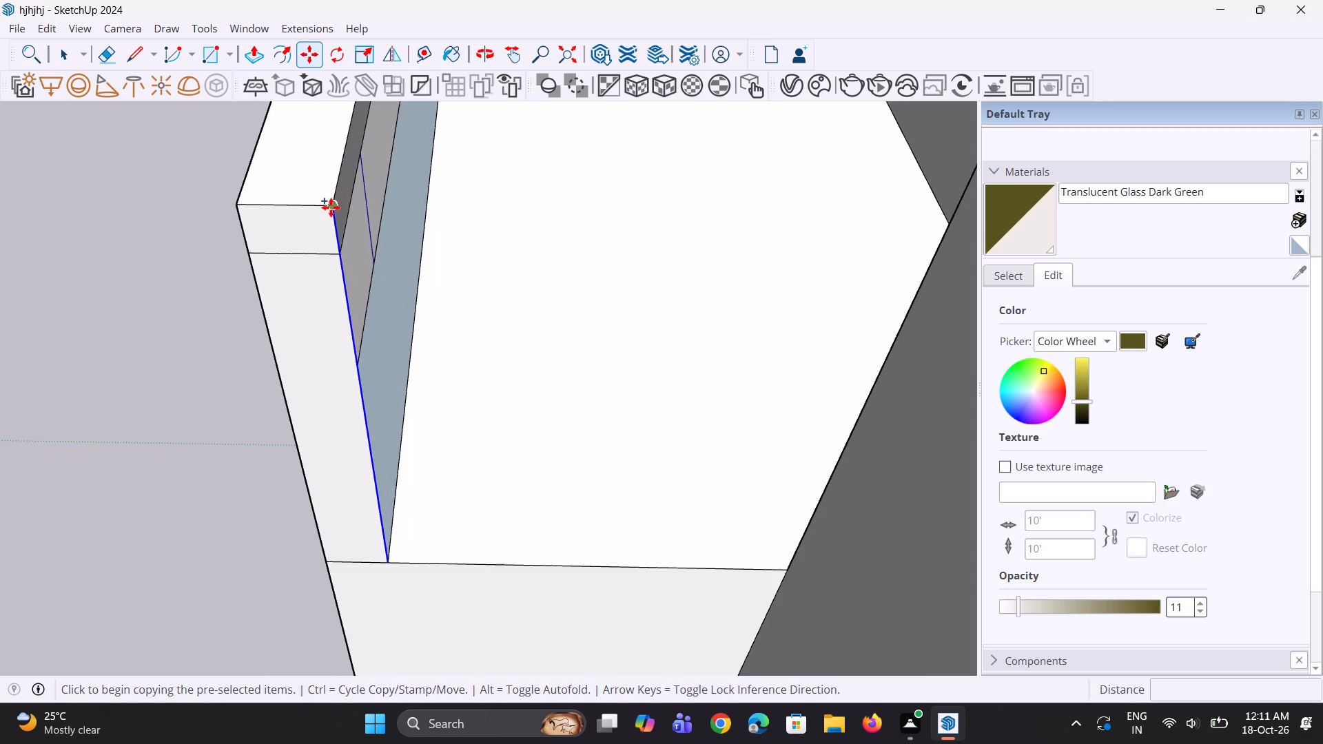
pyautogui.click(331, 207)
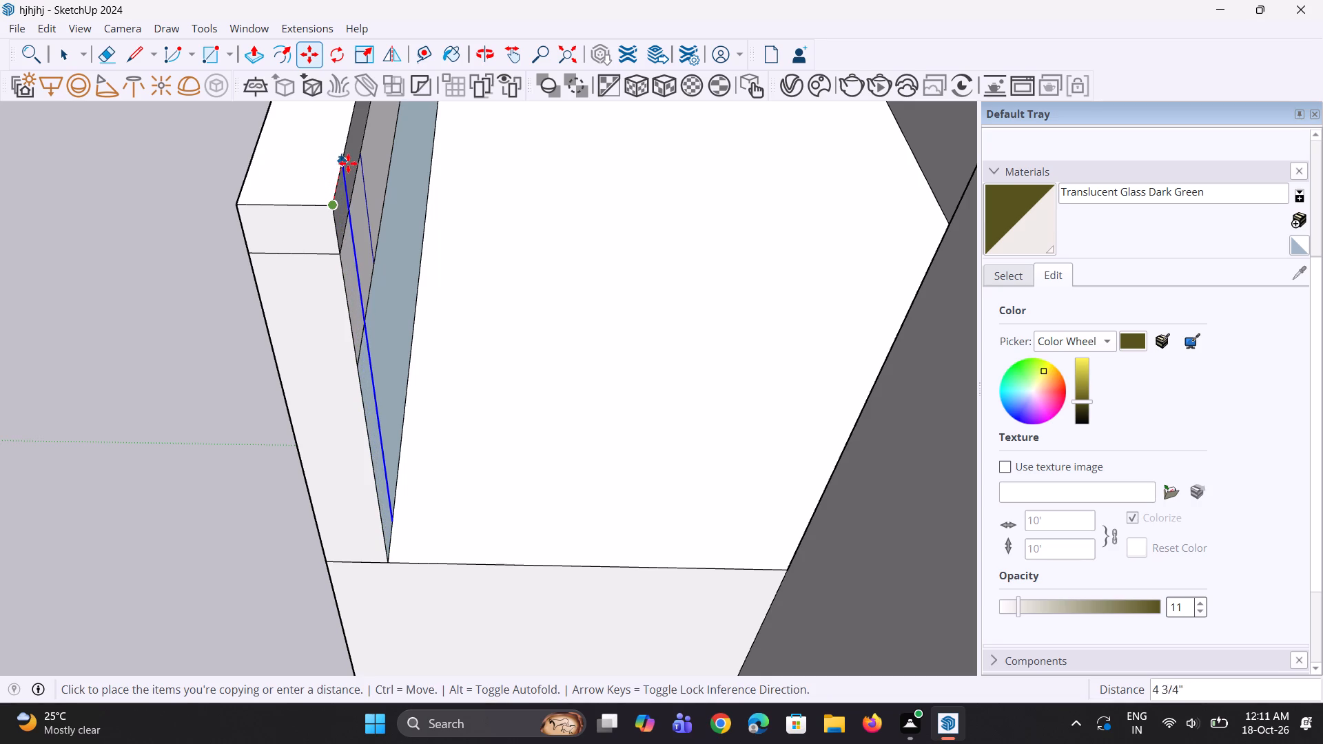
pyautogui.click(349, 161)
# Push/Pull the marked panel strip 3' 2 7/16" to the wall and extend the top rail strip above it by the same distance.
pyautogui.moveTo(396, 278); pyautogui.dragTo(337, 285, button='middle')
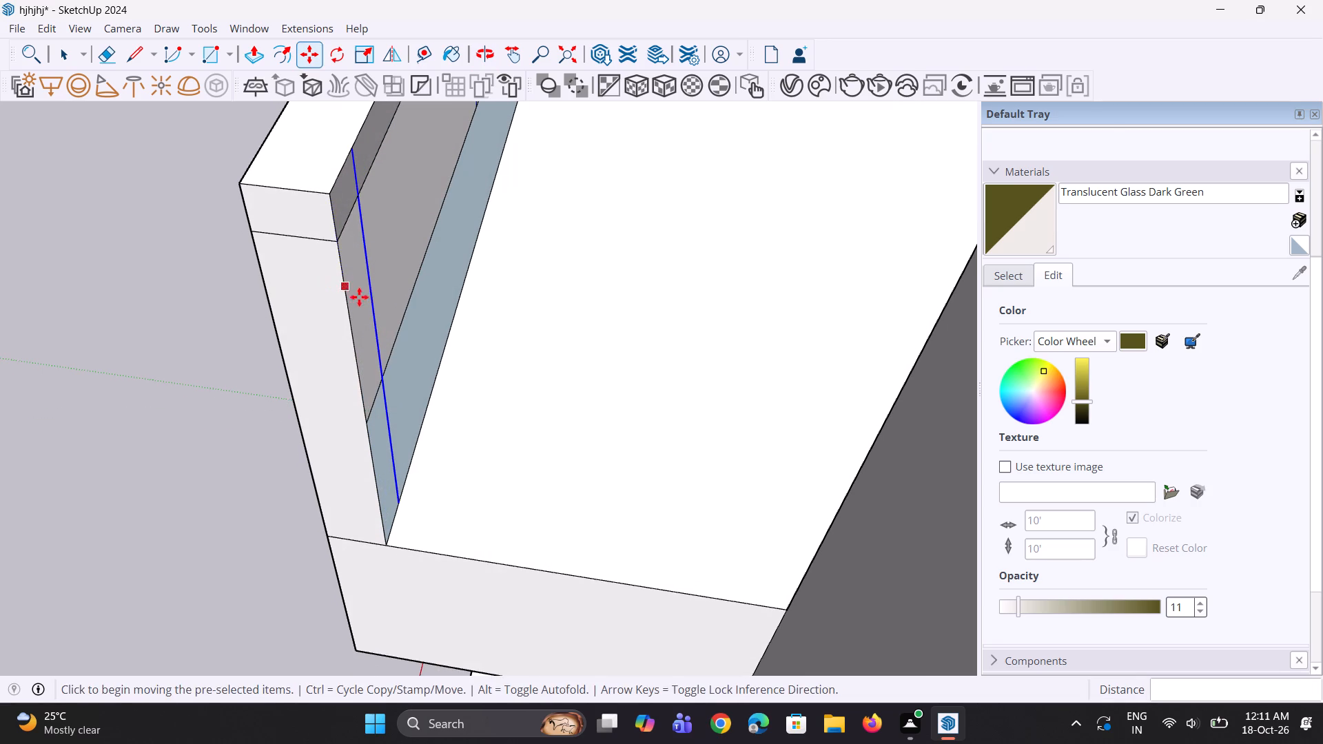
pyautogui.press('p')
pyautogui.click(365, 300)
pyautogui.scroll(-4, 427, 353)
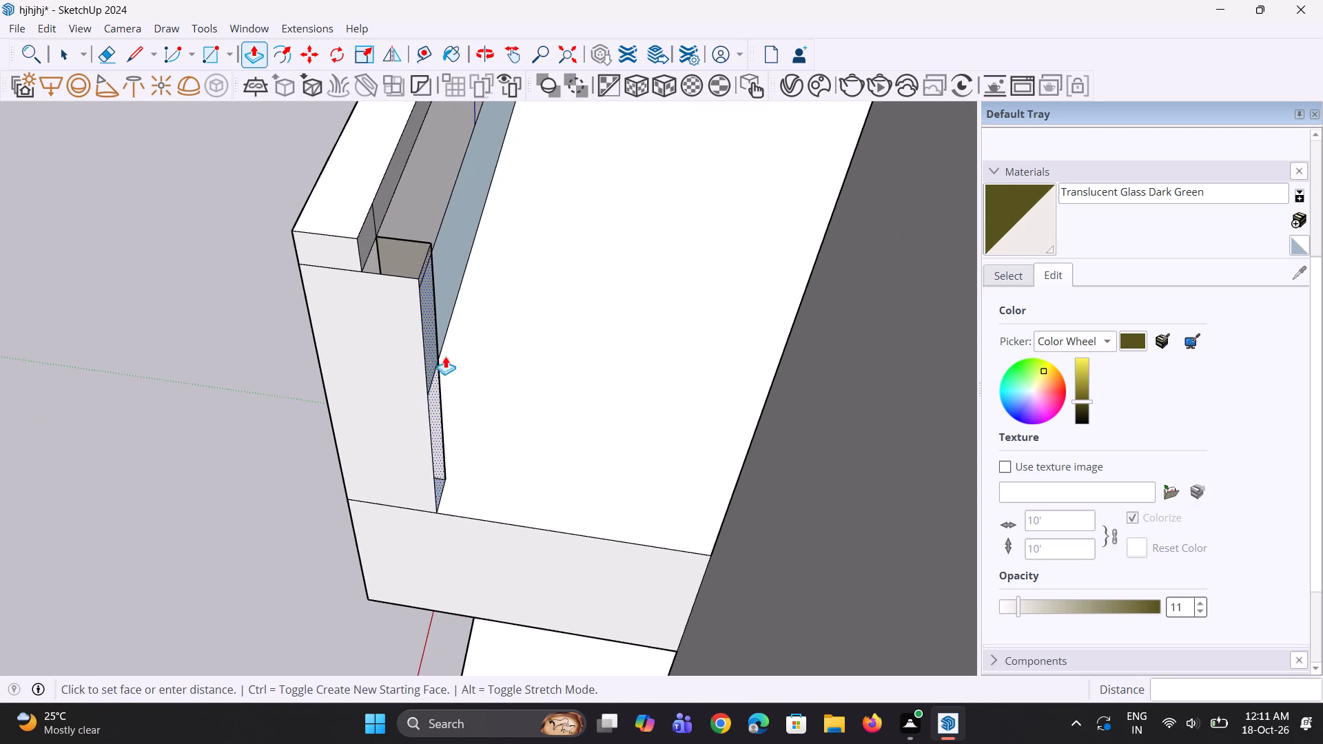
pyautogui.click(729, 397)
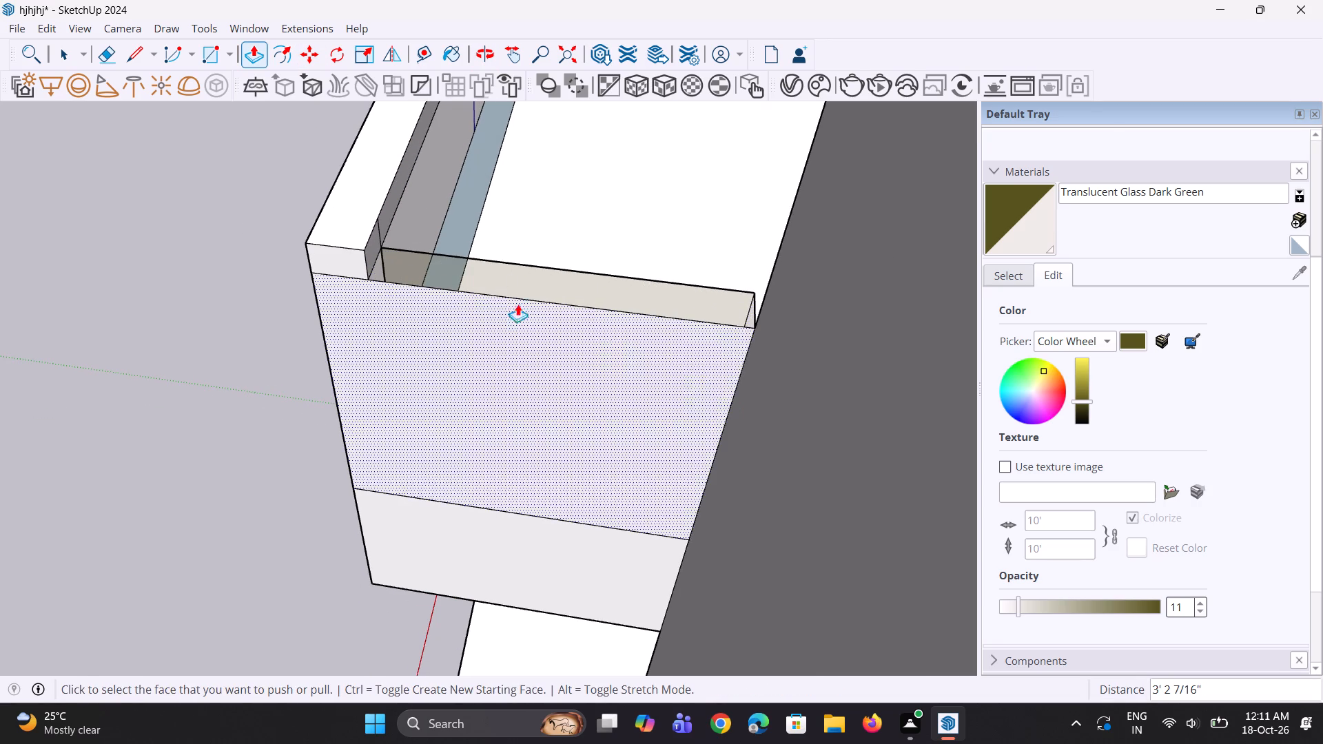
pyautogui.doubleClick(374, 247)
# Paint the left balcony's new side panel with Translucent Glass Dark Green.
pyautogui.moveTo(375, 302); pyautogui.dragTo(455, 298, button='middle')
pyautogui.click(995, 237)
pyautogui.click(561, 376)
# Examine the left balcony's glazed side return and the neighbouring balcony from several angles.
pyautogui.moveTo(411, 404); pyautogui.dragTo(622, 382, button='middle')
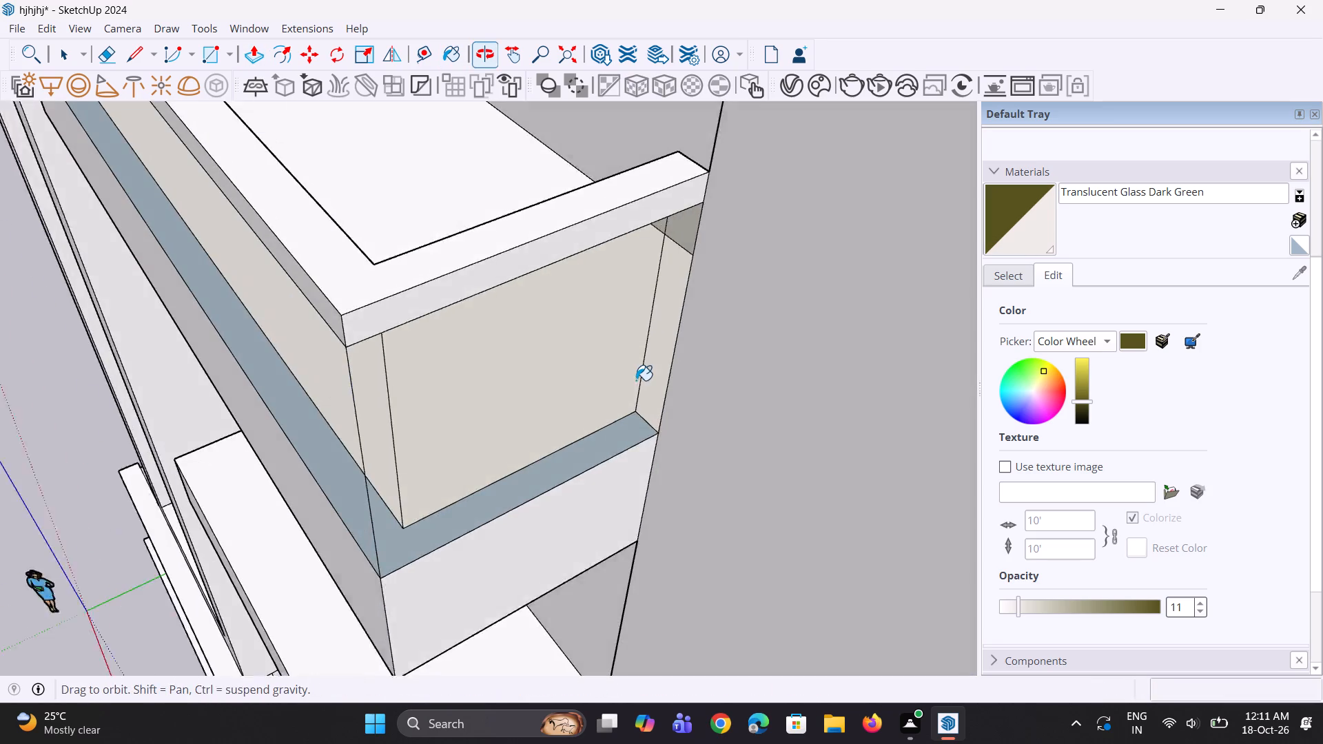
pyautogui.scroll(1, 636, 380)
pyautogui.scroll(-6, 636, 380)
pyautogui.moveTo(508, 373); pyautogui.dragTo(578, 338, button='middle')
pyautogui.scroll(1, 508, 373)
pyautogui.scroll(-5, 577, 354)
pyautogui.moveTo(541, 328); pyautogui.dragTo(536, 426, button='middle')
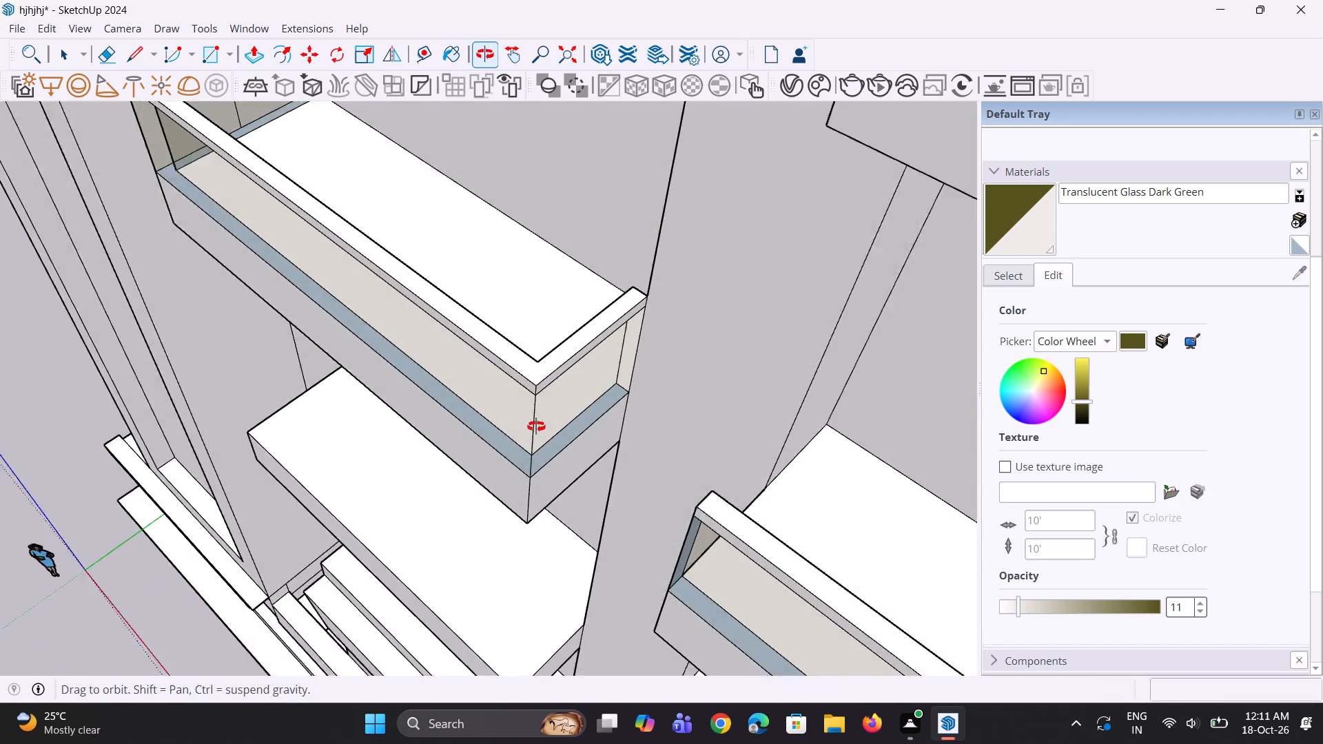
pyautogui.moveTo(536, 426); pyautogui.dragTo(699, 233, button='middle')
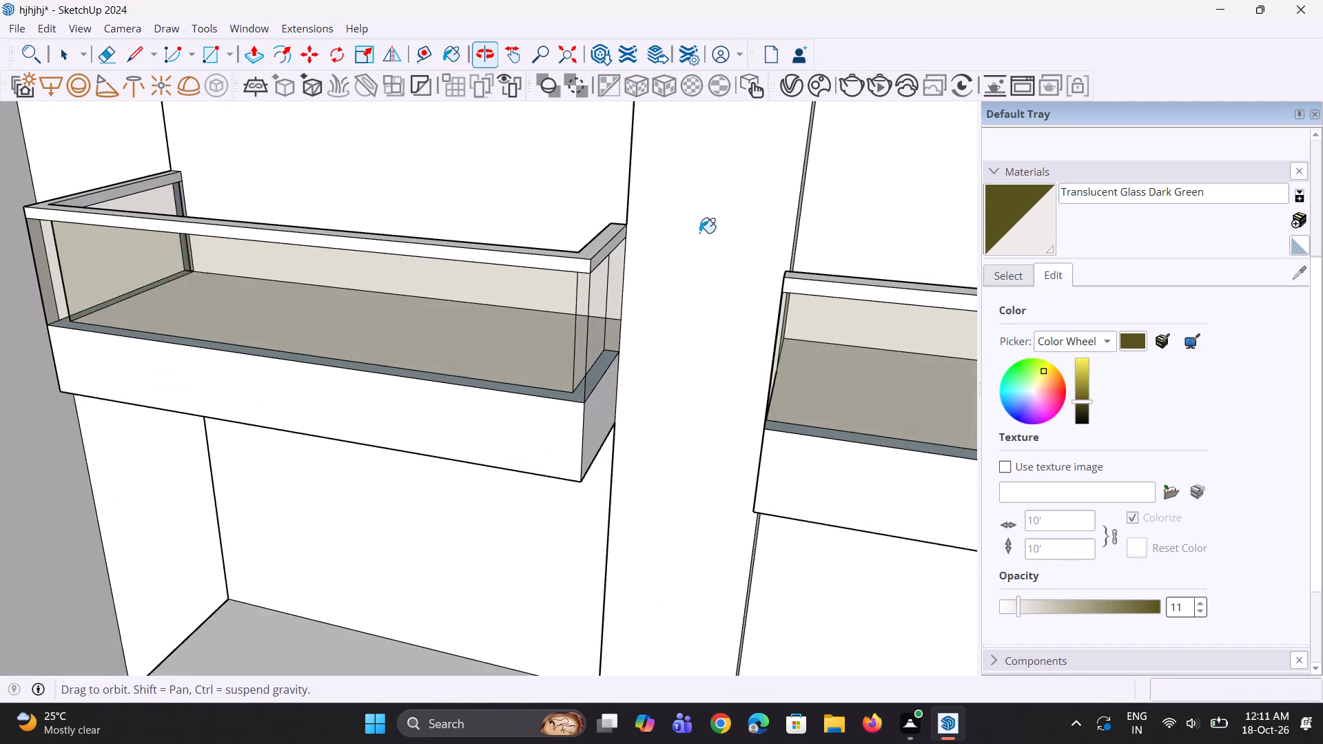
pyautogui.scroll(-9, 634, 333)
pyautogui.moveTo(650, 353); pyautogui.dragTo(658, 338, button='middle')
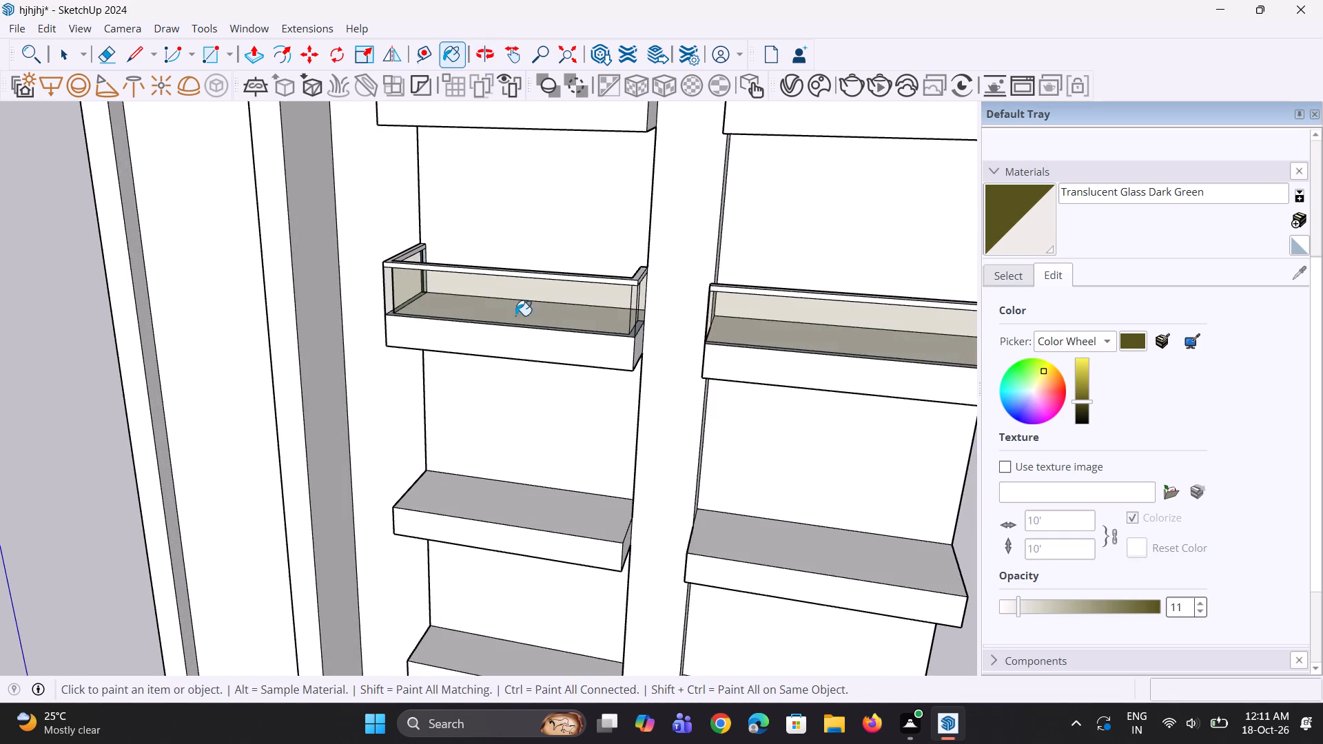
pyautogui.scroll(-9, 369, 320)
# Copy the inner vertical edges of the right balcony railing's end, on the column side, 6 3/4" inward.
pyautogui.moveTo(426, 420); pyautogui.dragTo(564, 296, button='middle')
pyautogui.scroll(6, 540, 266)
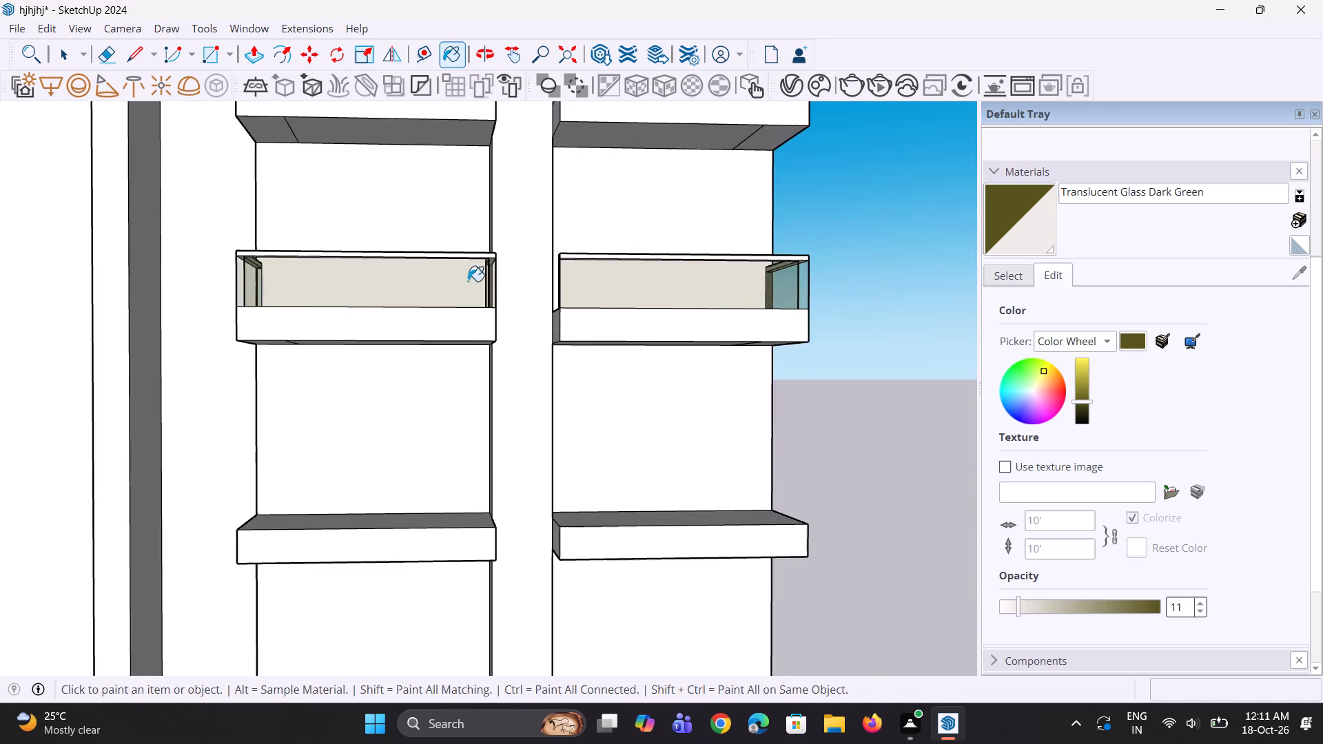
pyautogui.scroll(7, 468, 281)
pyautogui.moveTo(531, 316); pyautogui.dragTo(790, 433, button='middle')
pyautogui.scroll(6, 706, 291)
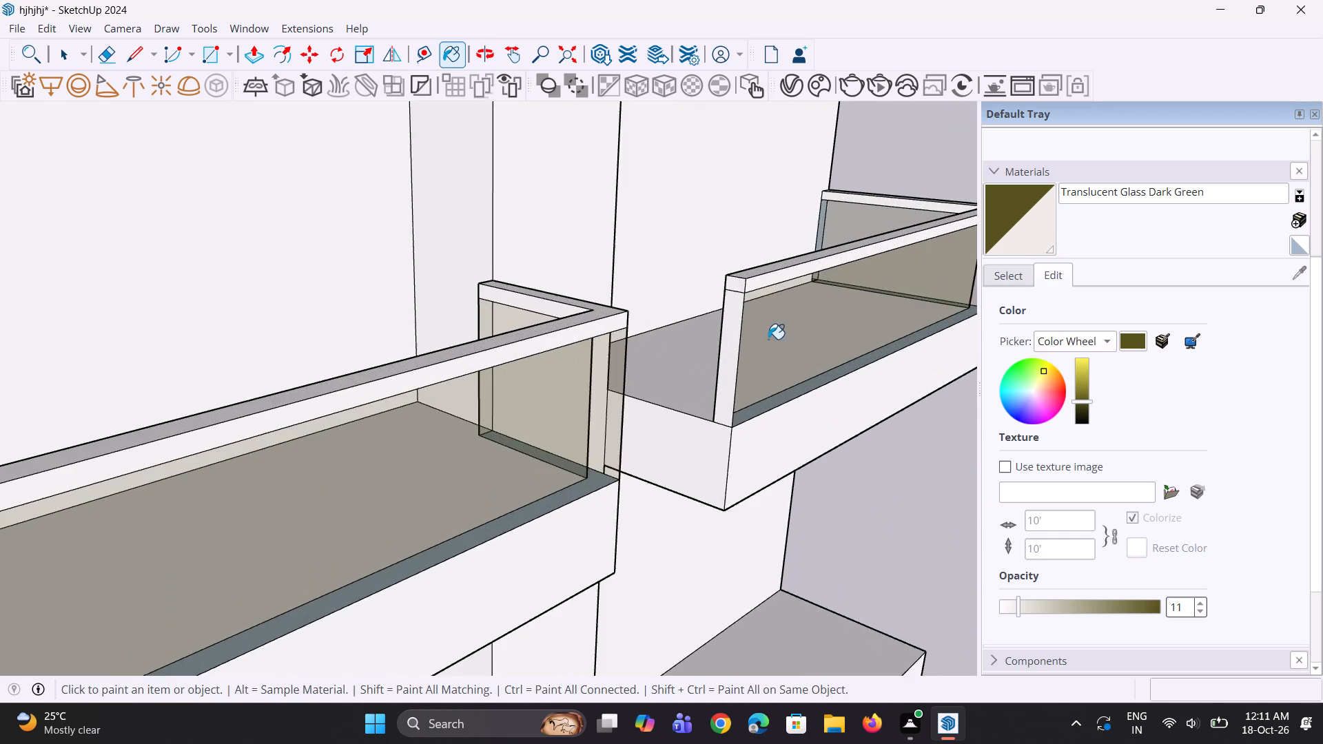
pyautogui.scroll(8, 768, 339)
pyautogui.moveTo(717, 395); pyautogui.dragTo(848, 425, button='middle')
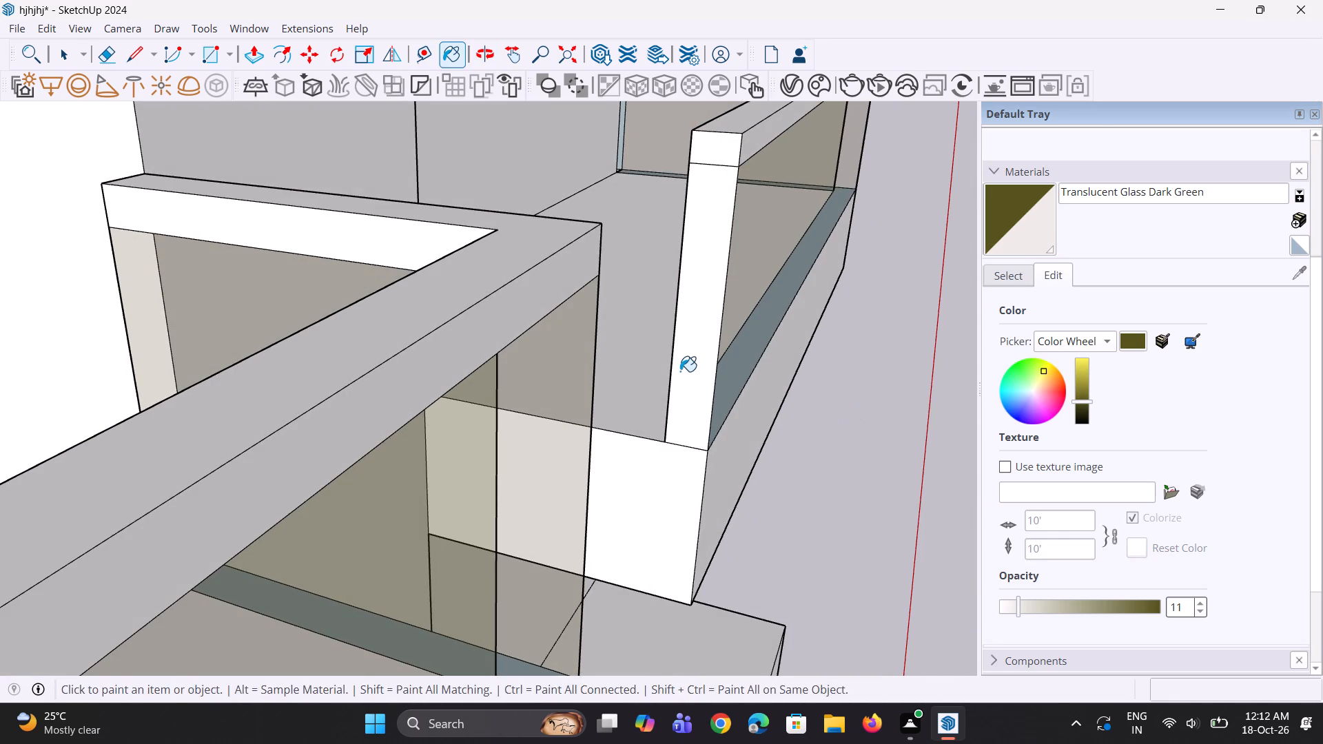
pyautogui.press('space')
pyautogui.moveTo(642, 391); pyautogui.dragTo(810, 497, button='middle')
pyautogui.scroll(1, 687, 257)
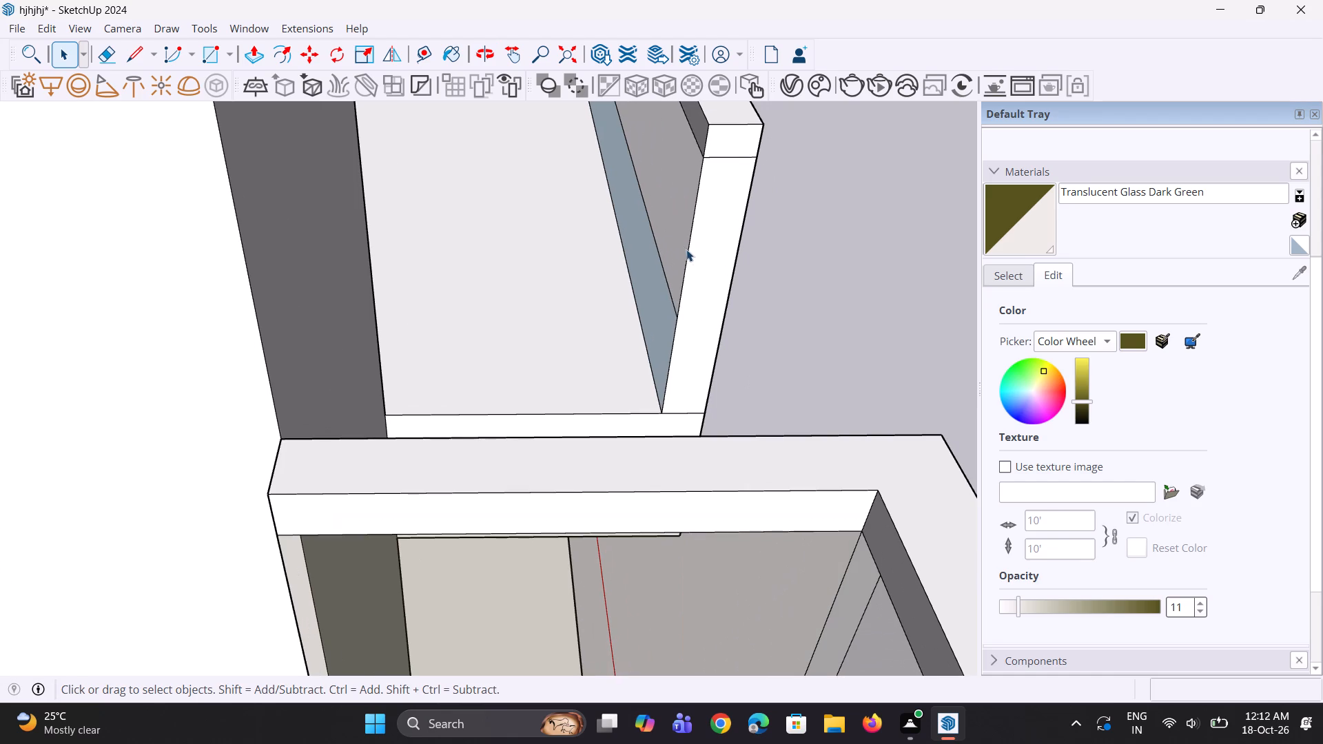
pyautogui.click(688, 252)
pyautogui.scroll(-3, 678, 291)
pyautogui.scroll(5, 680, 167)
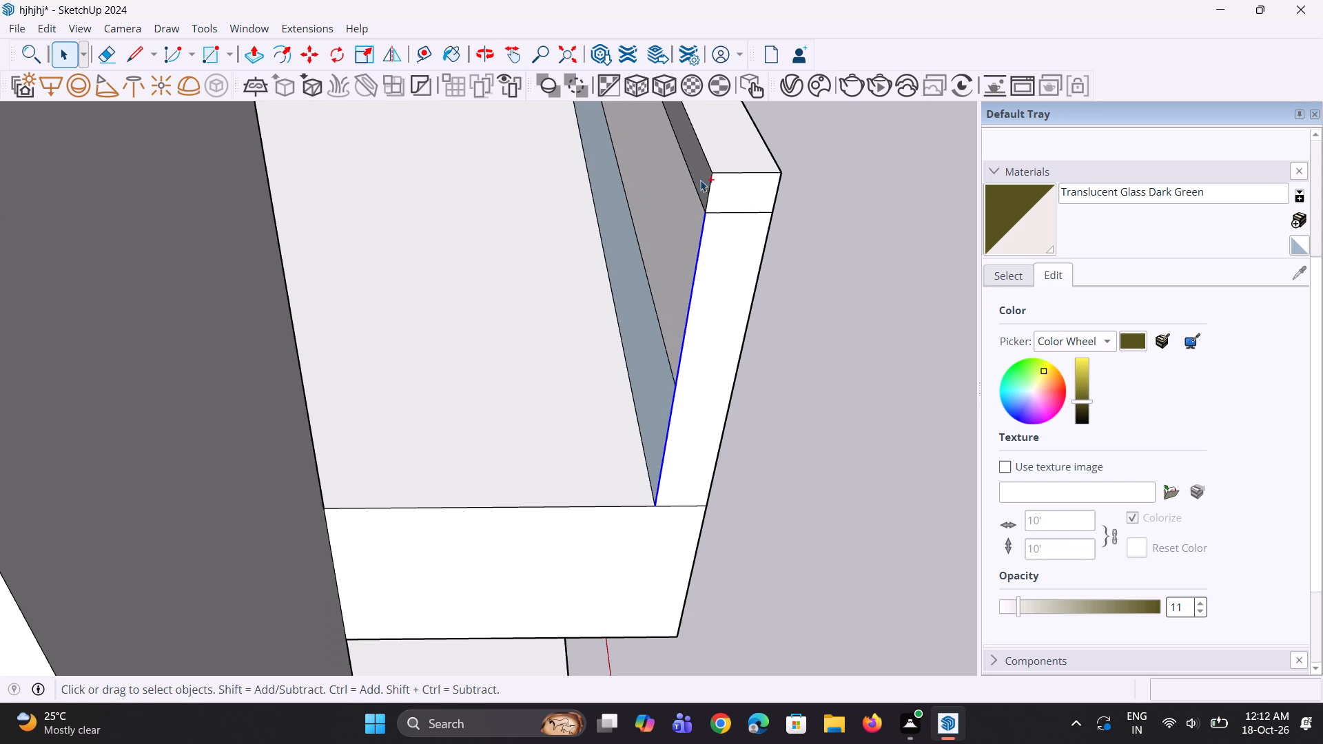
pyautogui.keyDown('ctrl'); pyautogui.click(709, 189); pyautogui.keyUp('ctrl')
pyautogui.press('m')
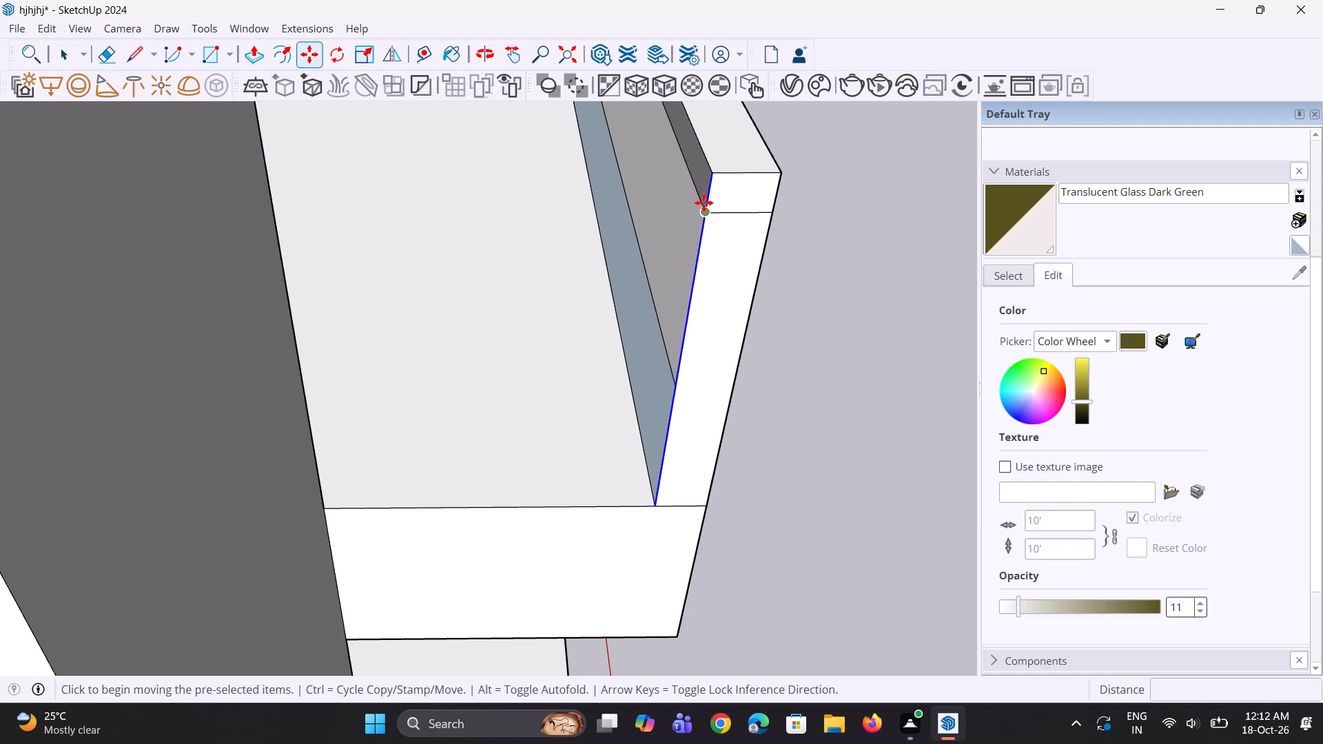
pyautogui.click(708, 177)
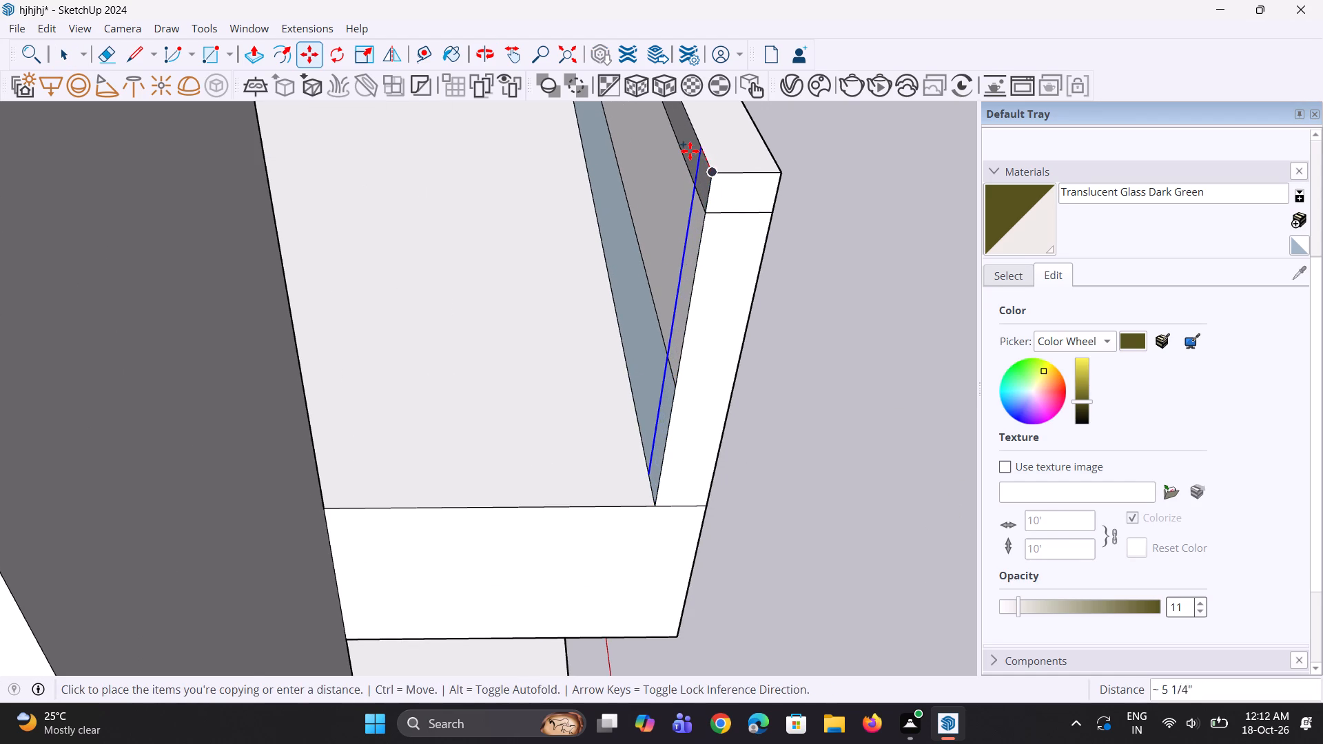
pyautogui.click(689, 143)
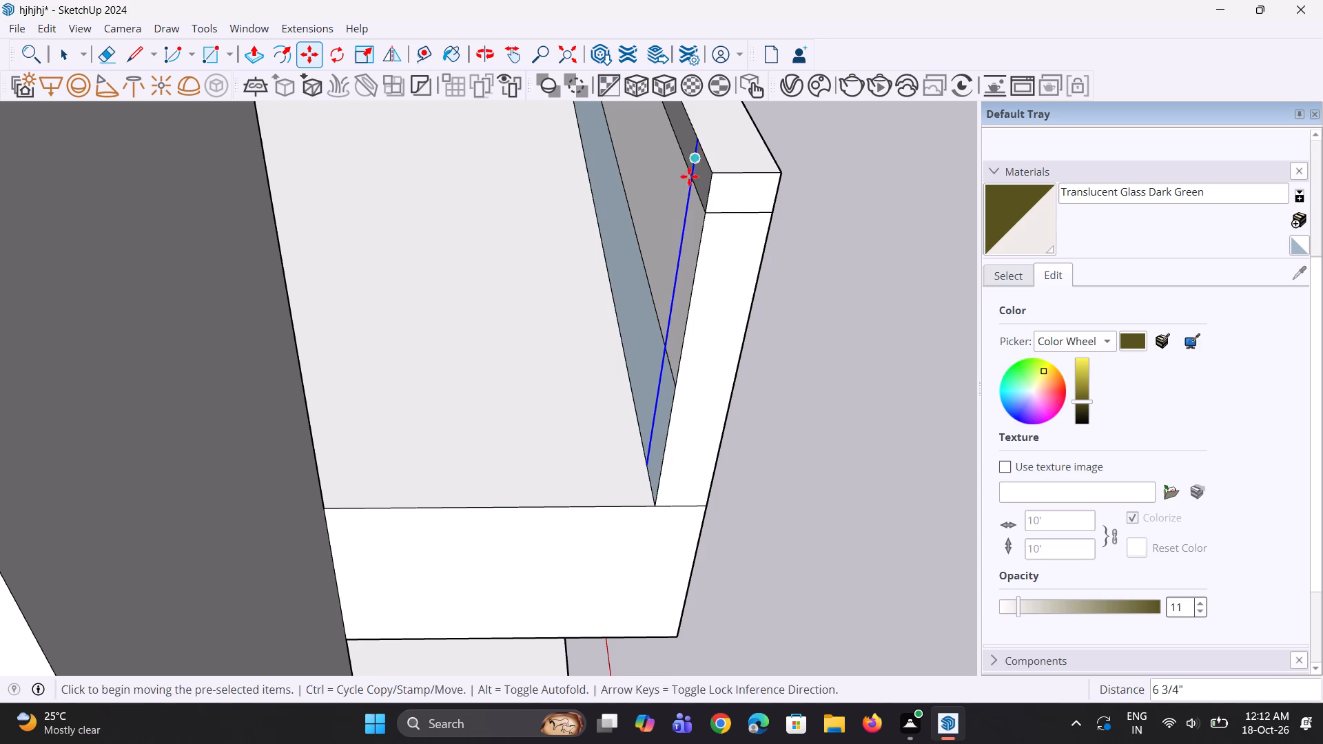
# Push/Pull the right balcony's marked panel strip 3' 2 7/16" to the wall and extend its top rail strip equally.
pyautogui.press('p')
pyautogui.click(684, 258)
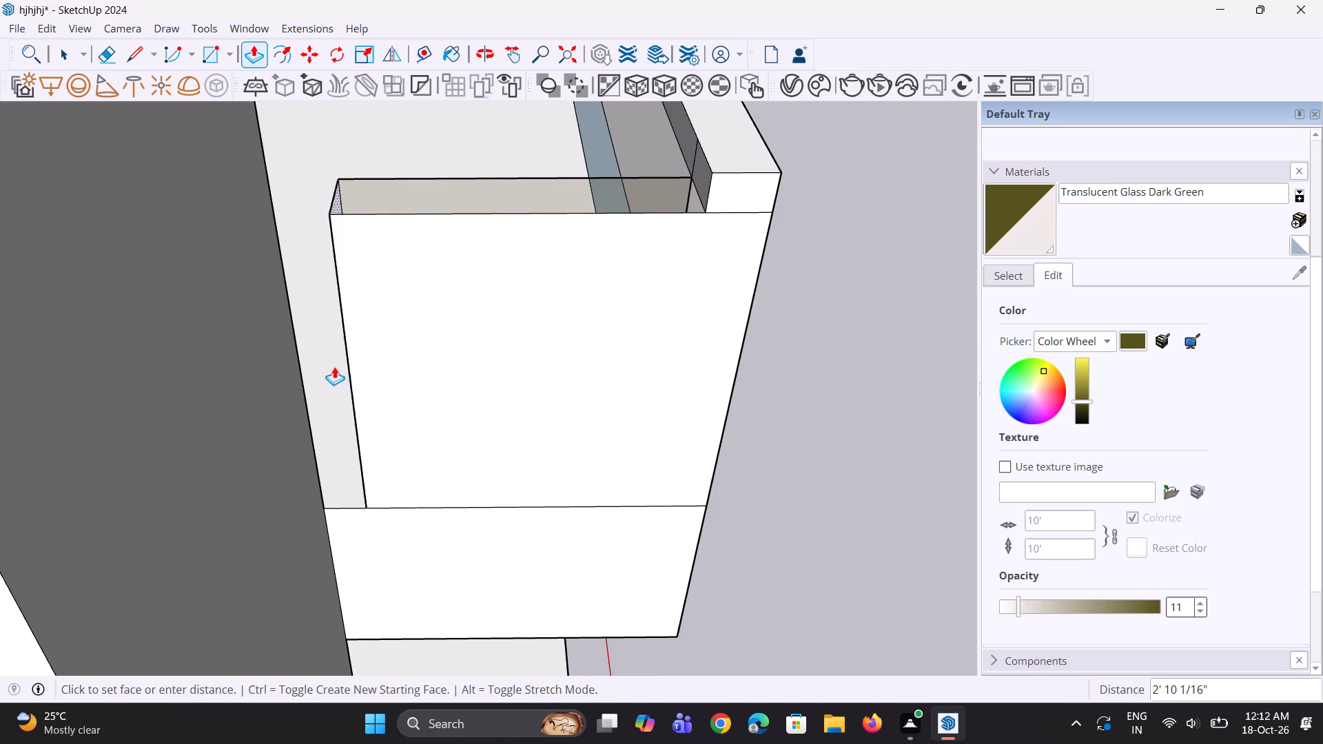
pyautogui.click(309, 384)
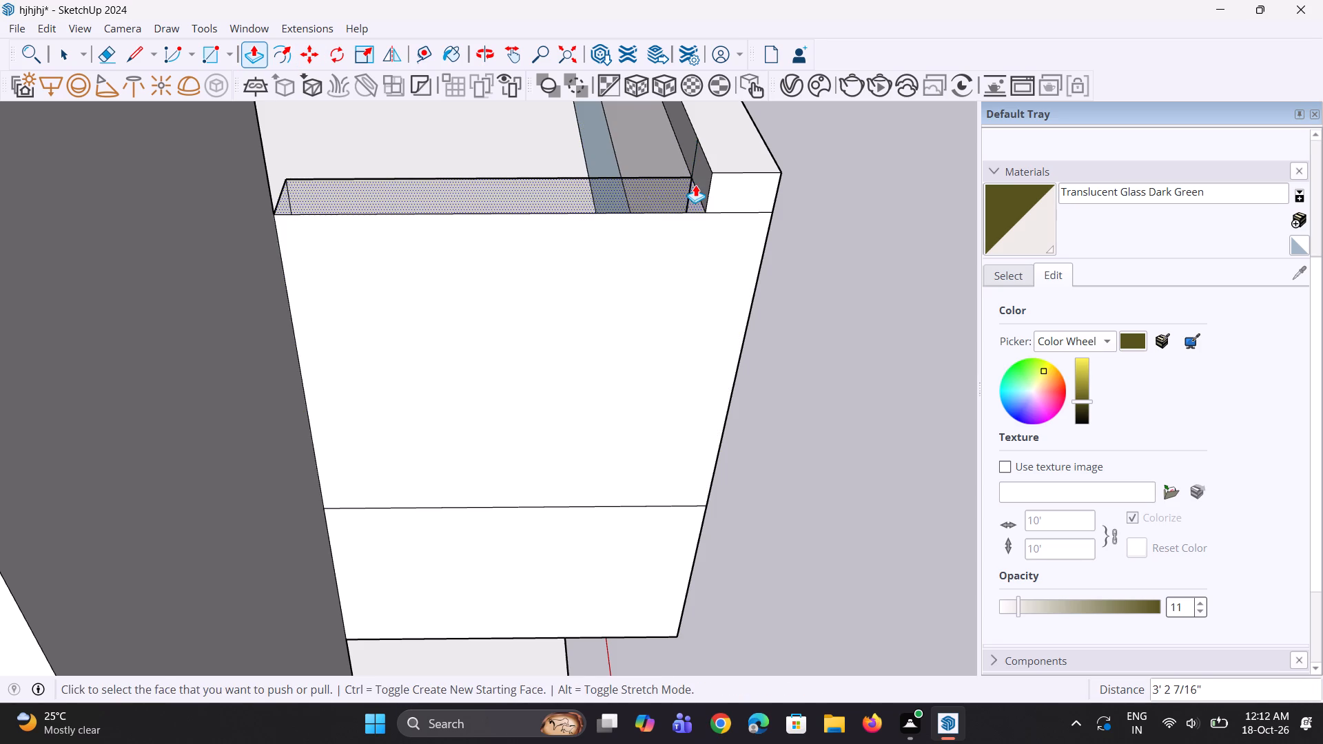
pyautogui.doubleClick(697, 184)
# Paint the right balcony's new side panel with Translucent Glass Dark Green.
pyautogui.click(1036, 236)
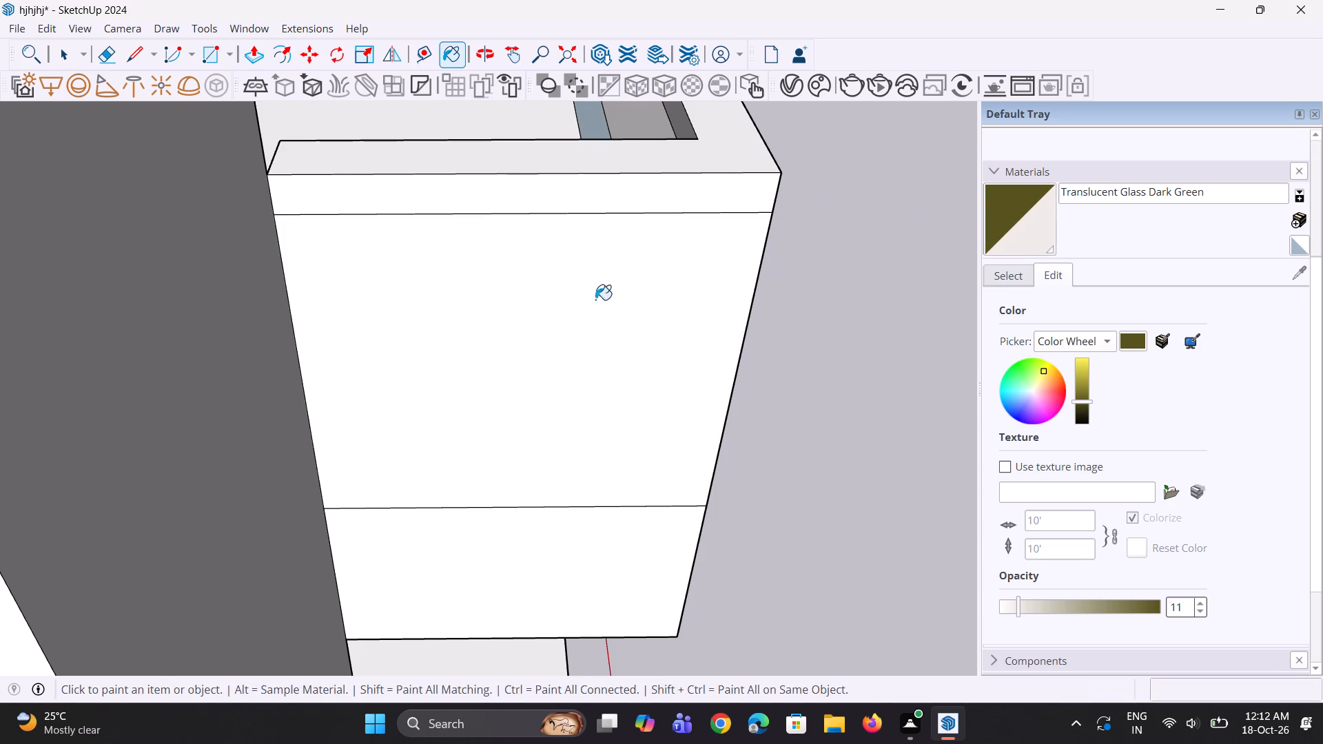
pyautogui.click(582, 300)
# Examine both glazed balconies and the plain slabs below them from the front and side of the building.
pyautogui.moveTo(704, 316); pyautogui.dragTo(539, 345, button='middle')
pyautogui.scroll(-6, 492, 338)
pyautogui.moveTo(568, 307); pyautogui.dragTo(268, 323, button='middle')
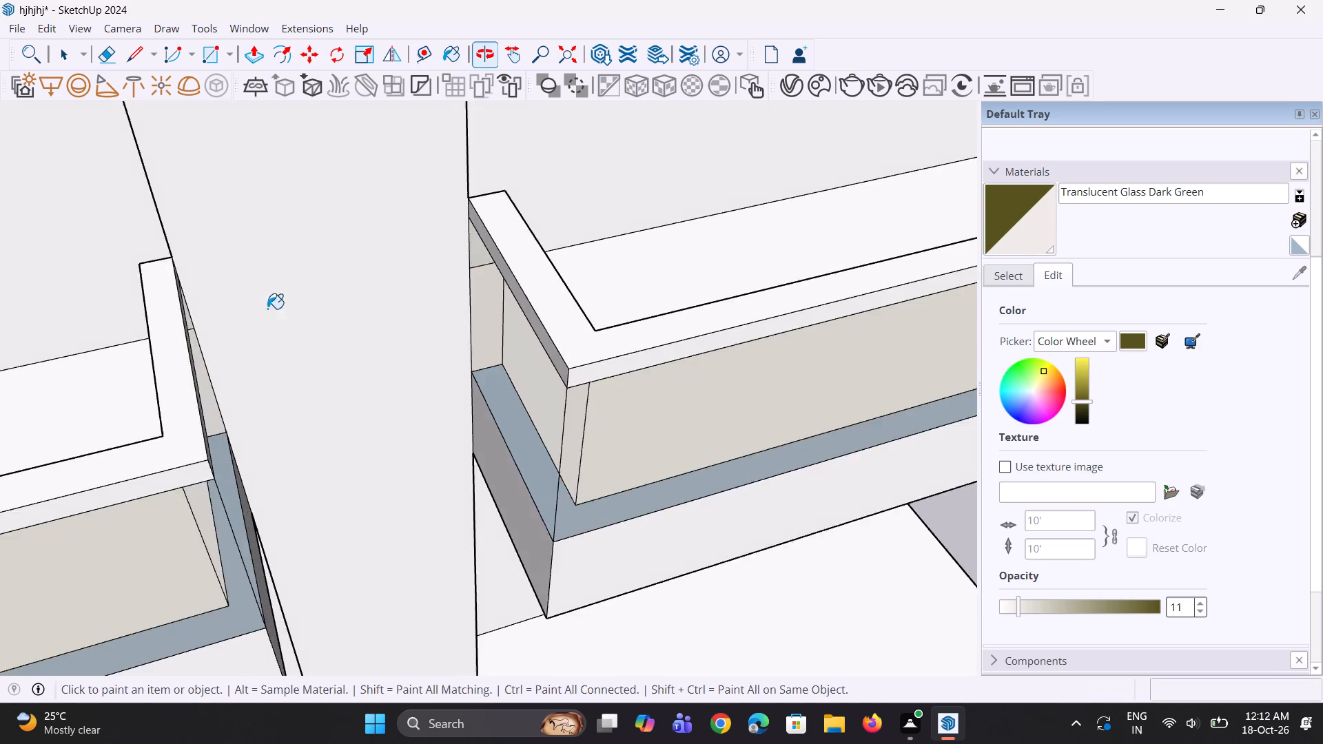
pyautogui.scroll(-11, 278, 302)
pyautogui.moveTo(364, 340); pyautogui.dragTo(292, 174, button='middle')
pyautogui.scroll(-5, 319, 316)
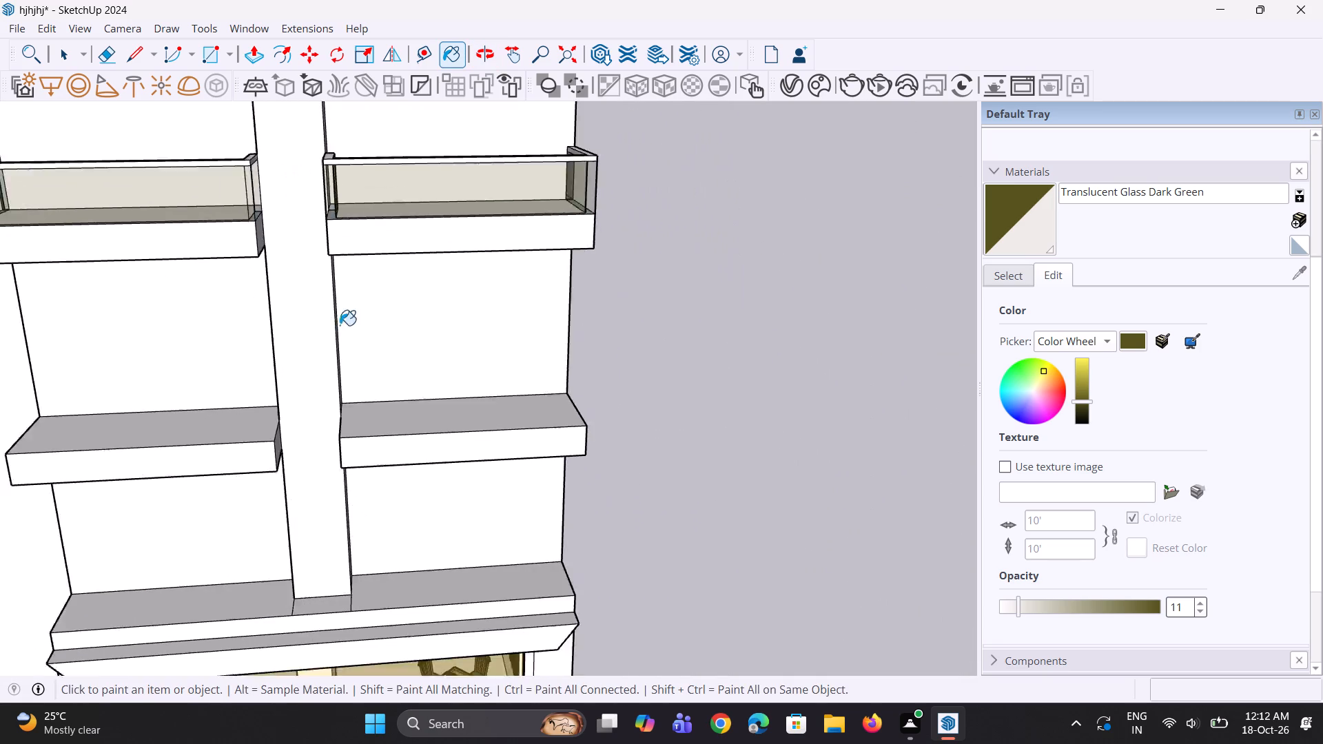
pyautogui.scroll(-1, 340, 325)
pyautogui.moveTo(332, 276); pyautogui.dragTo(258, 272, button='middle')
pyautogui.press('space')
pyautogui.press('space')
pyautogui.scroll(2, 311, 355)
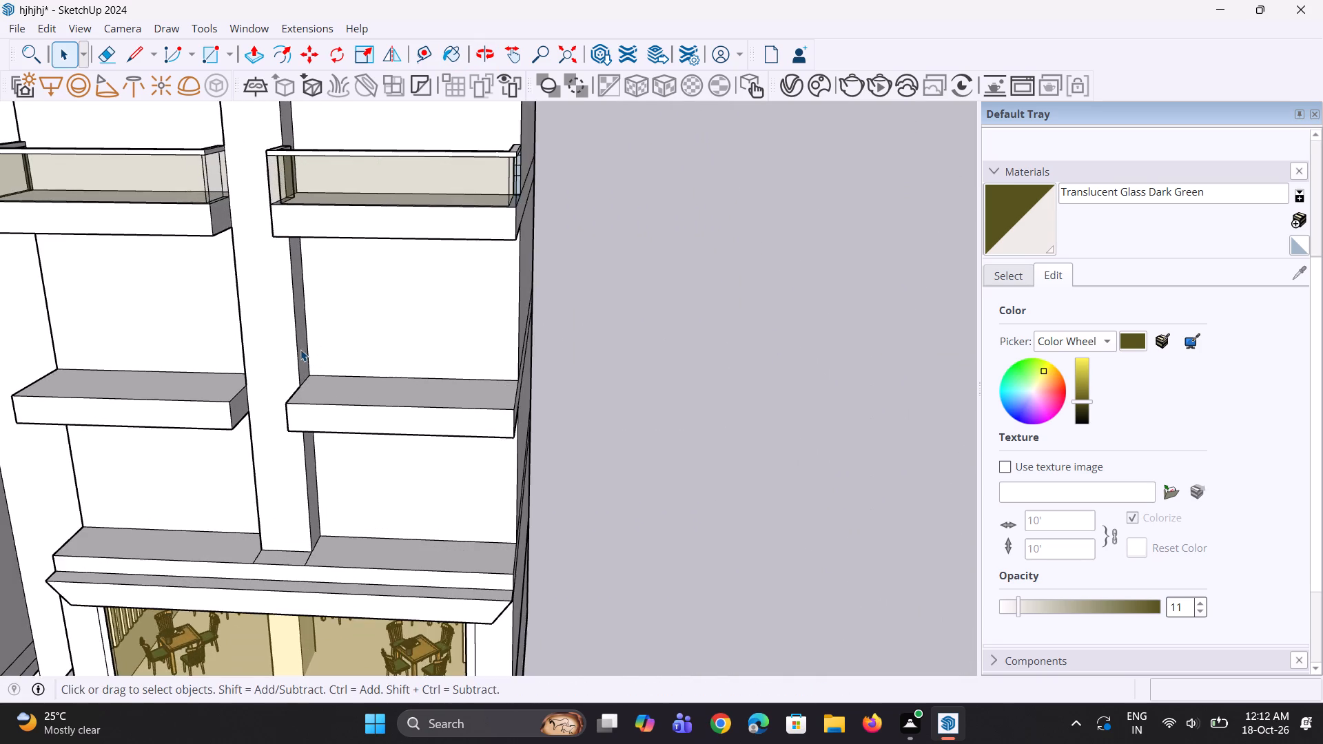
pyautogui.scroll(2, 300, 349)
pyautogui.scroll(-5, 300, 349)
pyautogui.moveTo(382, 317); pyautogui.dragTo(65, 320, button='middle')
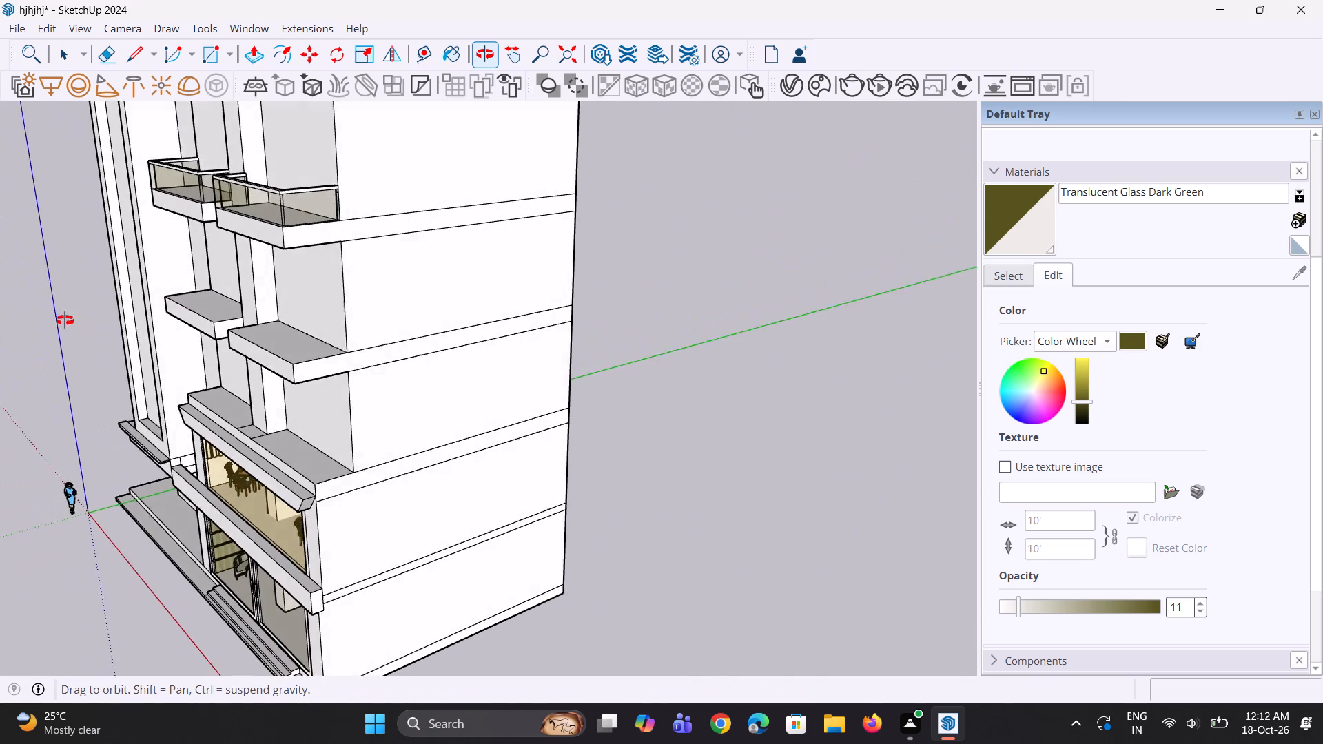
pyautogui.moveTo(65, 320); pyautogui.dragTo(32, 315, button='middle')
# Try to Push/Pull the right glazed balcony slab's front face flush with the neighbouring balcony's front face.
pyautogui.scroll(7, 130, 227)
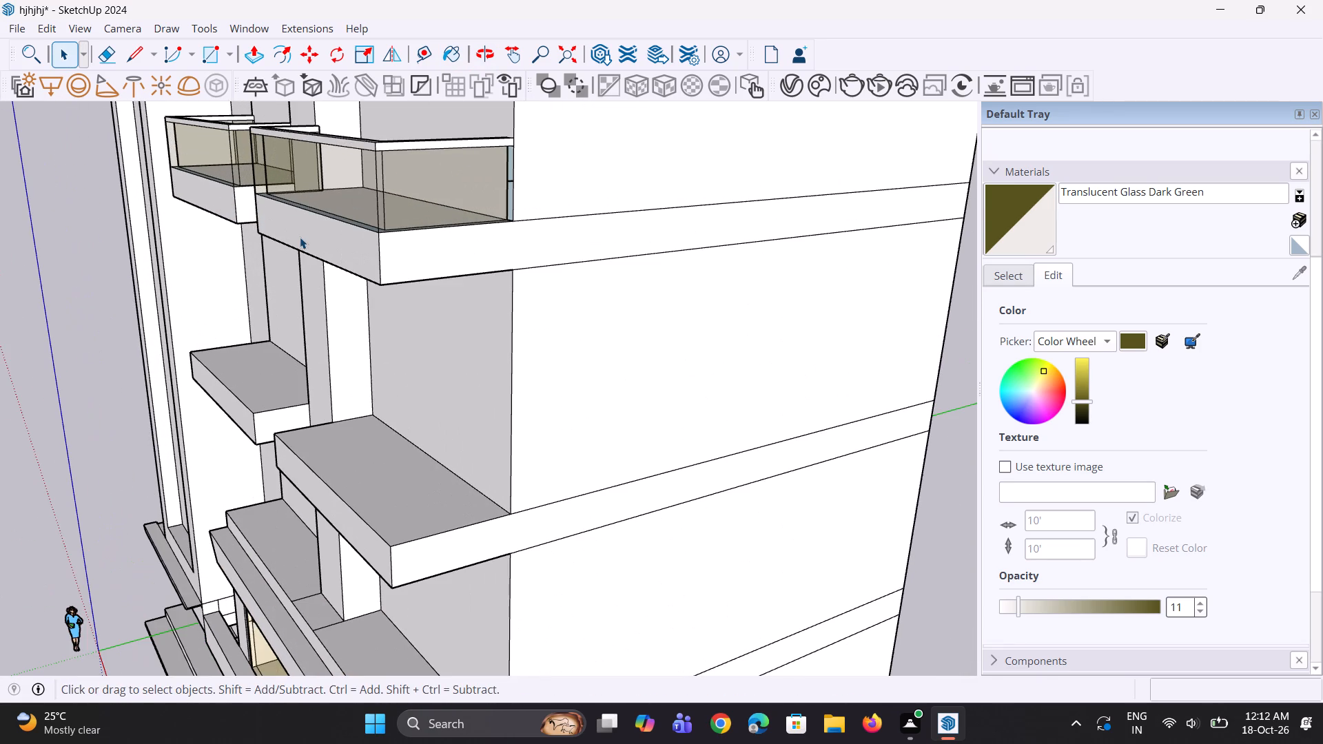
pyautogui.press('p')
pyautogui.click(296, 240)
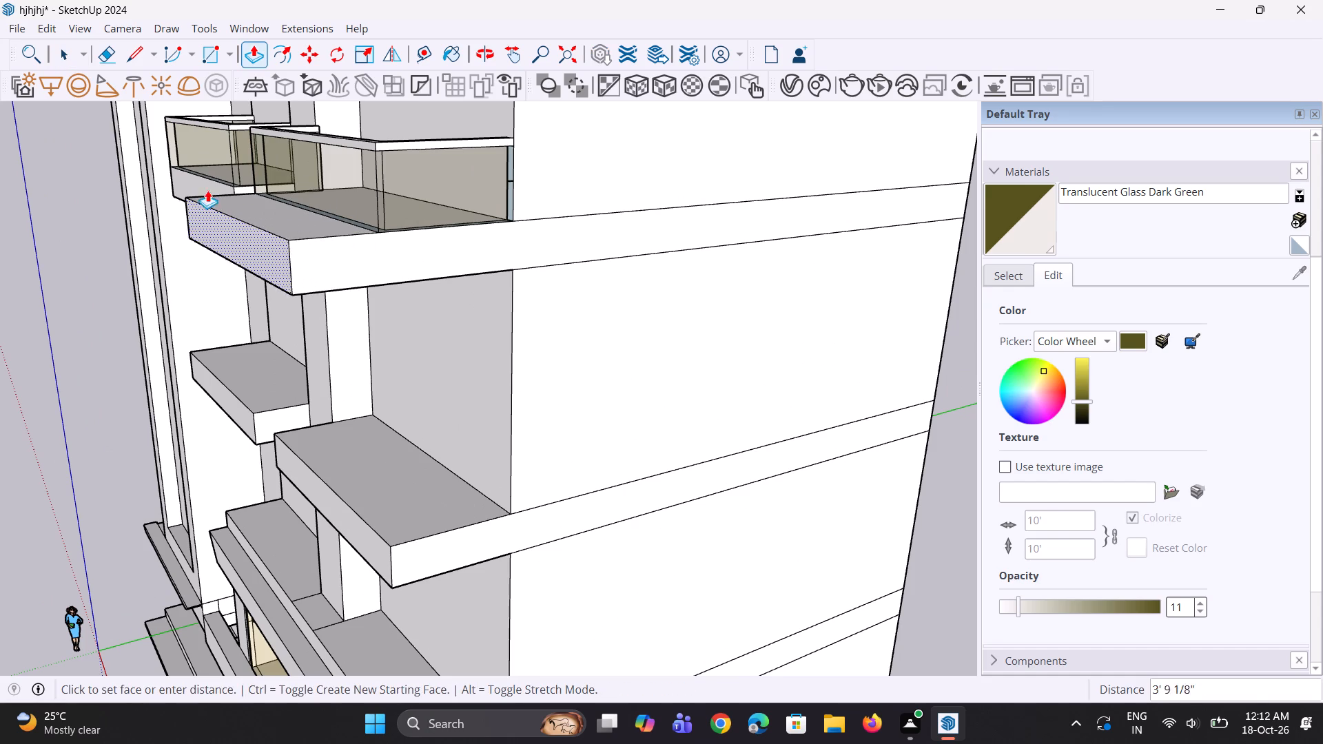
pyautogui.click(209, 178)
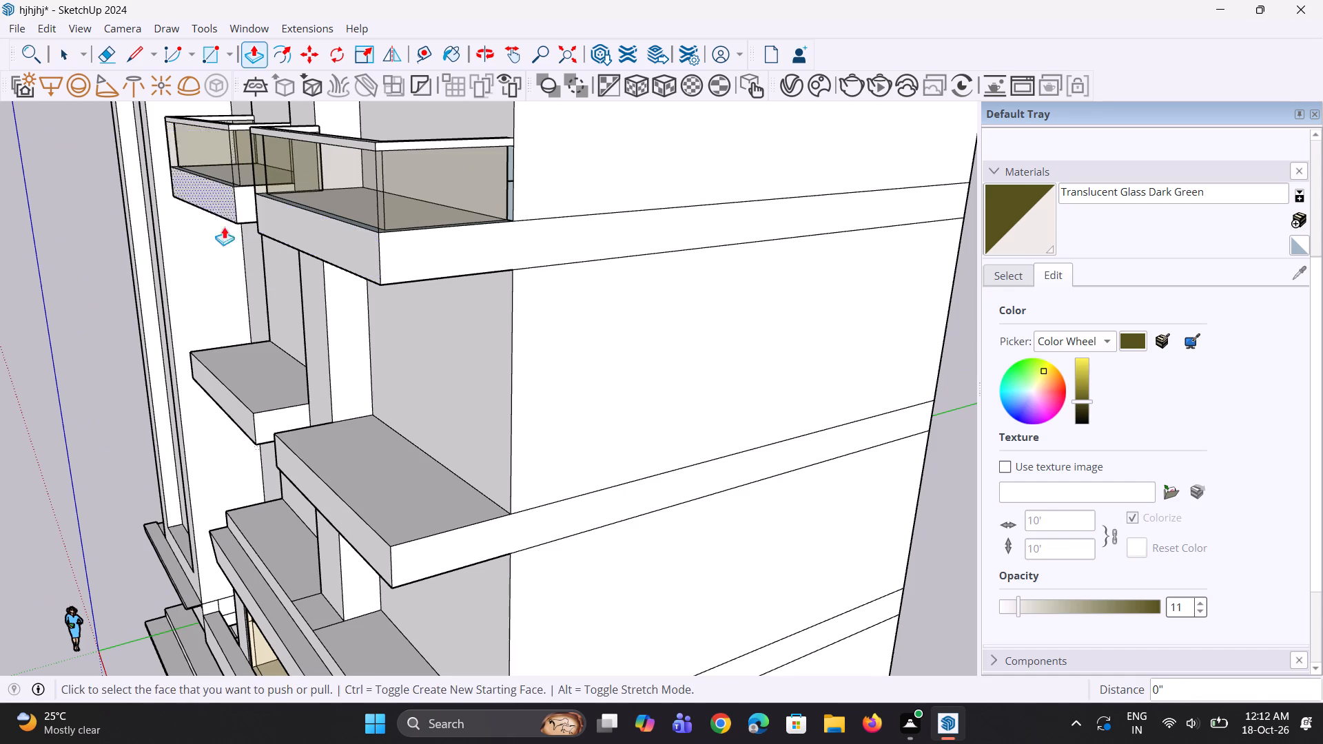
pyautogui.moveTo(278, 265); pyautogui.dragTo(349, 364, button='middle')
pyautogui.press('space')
# Copy the front top edge of the plain right slab below the glazed balcony 6" inward across the slab's top.
pyautogui.moveTo(255, 299); pyautogui.dragTo(270, 284, button='middle')
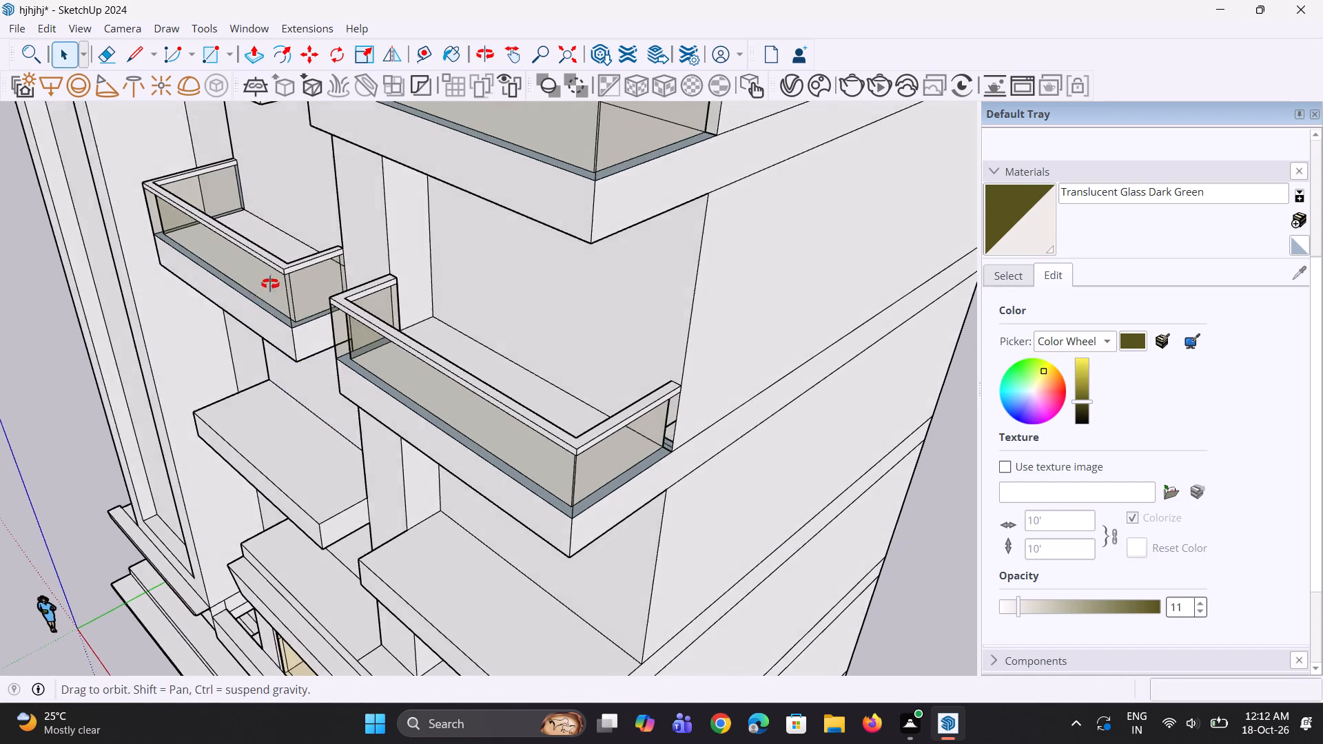
pyautogui.moveTo(270, 284); pyautogui.dragTo(270, 272, button='middle')
pyautogui.scroll(-9, 270, 249)
pyautogui.scroll(6, 324, 380)
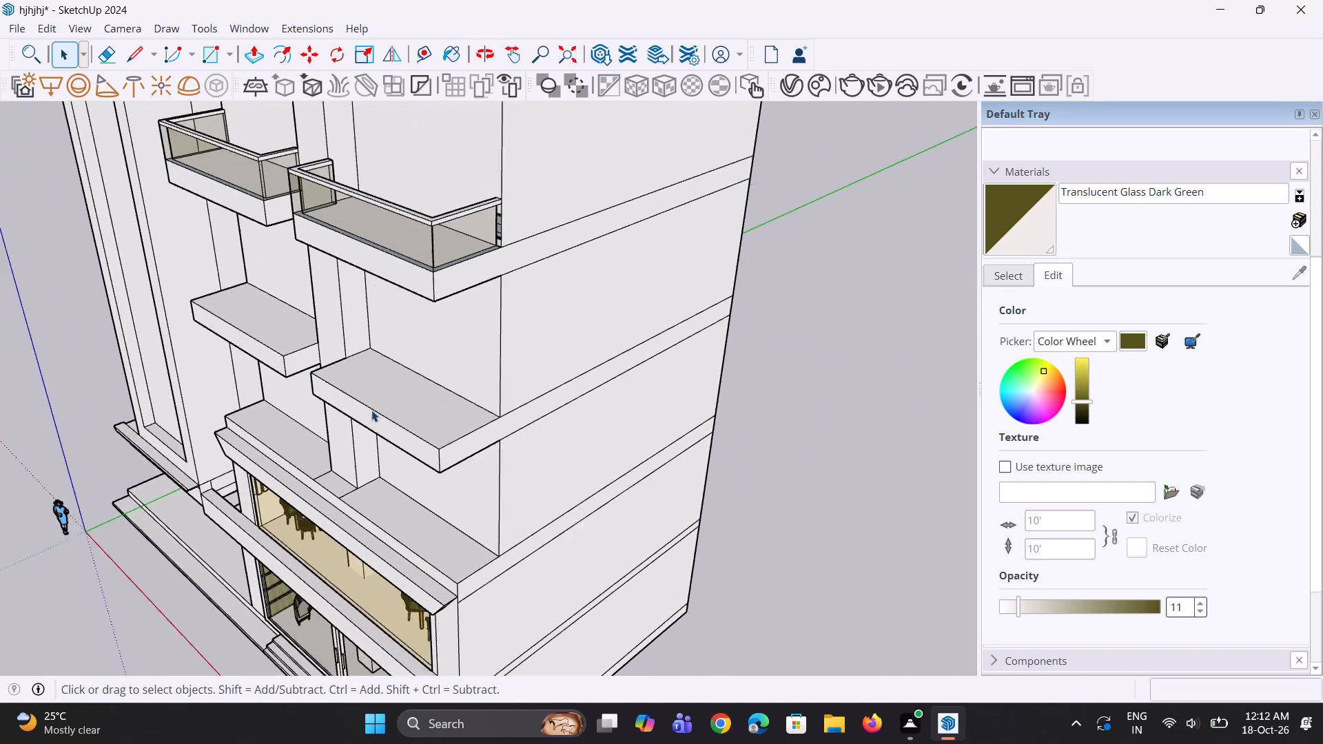
pyautogui.click(395, 424)
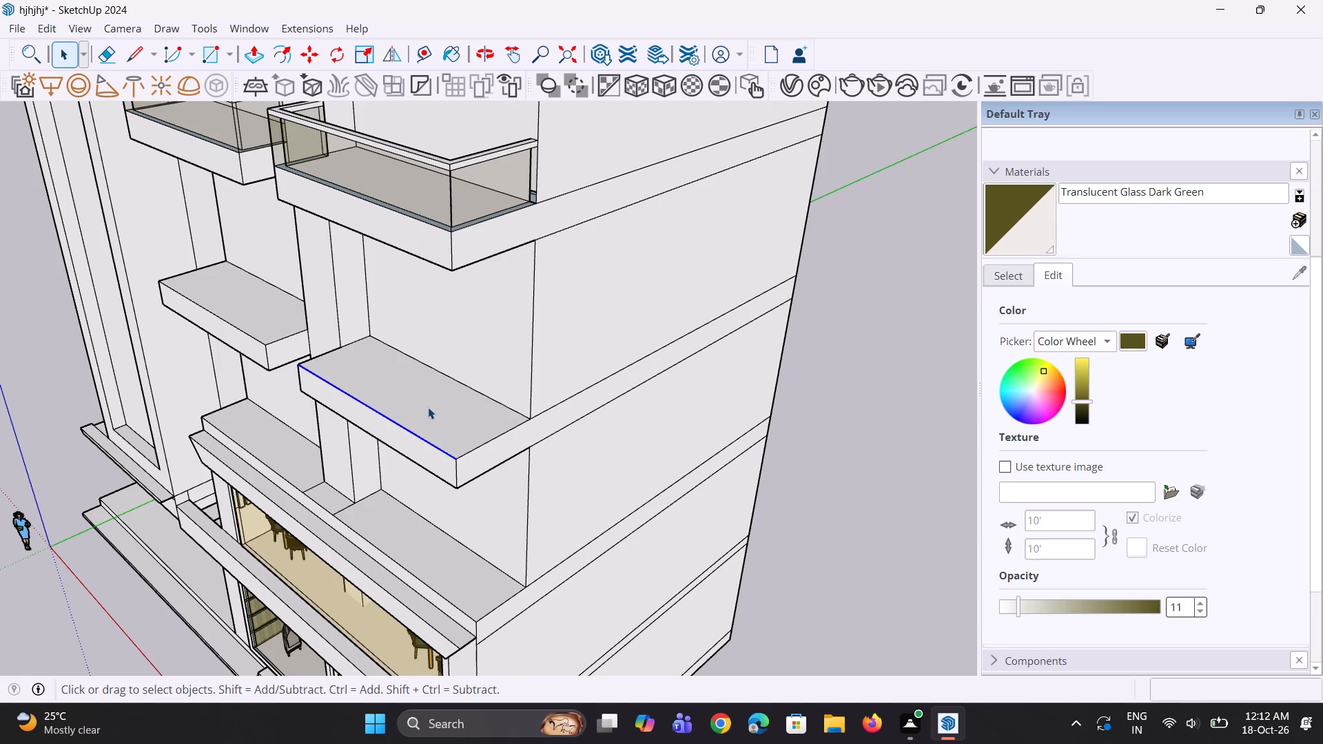
pyautogui.scroll(-1, 389, 392)
pyautogui.moveTo(387, 392); pyautogui.dragTo(298, 476, button='middle')
pyautogui.scroll(3, 341, 524)
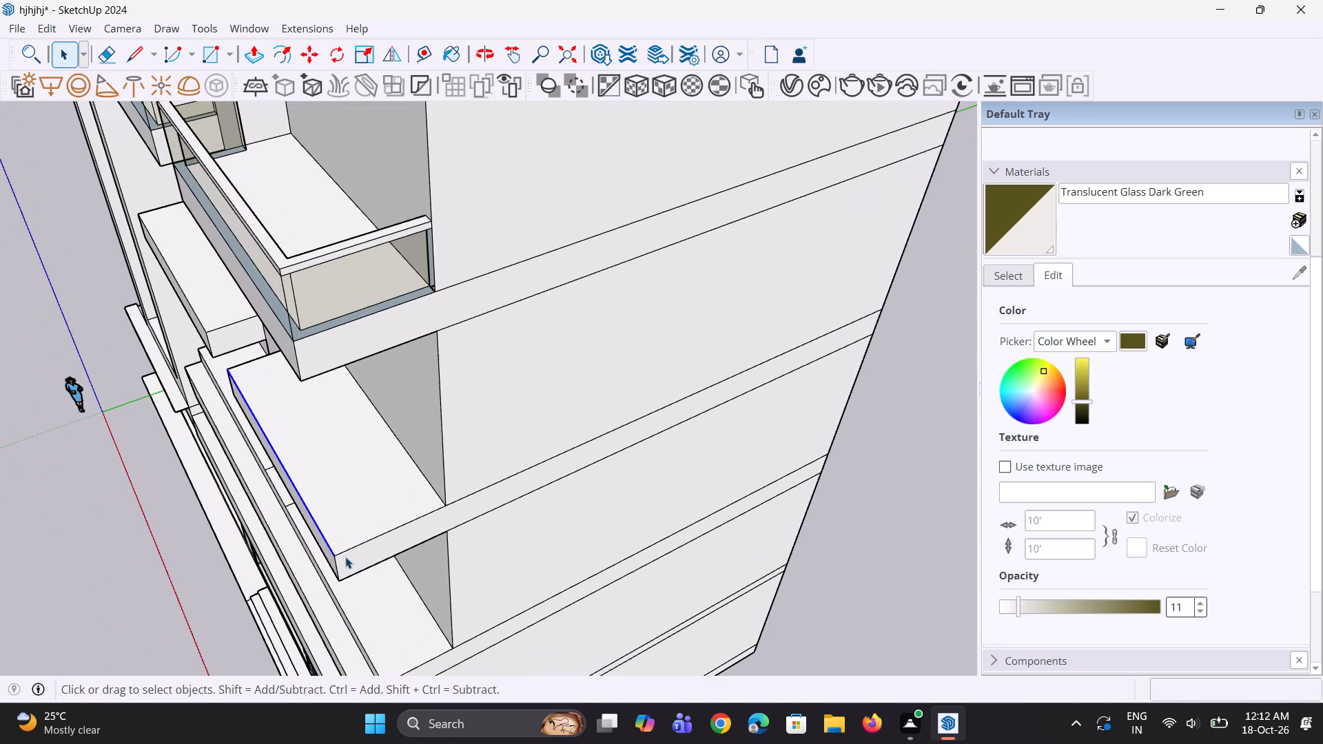
pyautogui.press('m')
pyautogui.scroll(2, 342, 567)
pyautogui.click(338, 548)
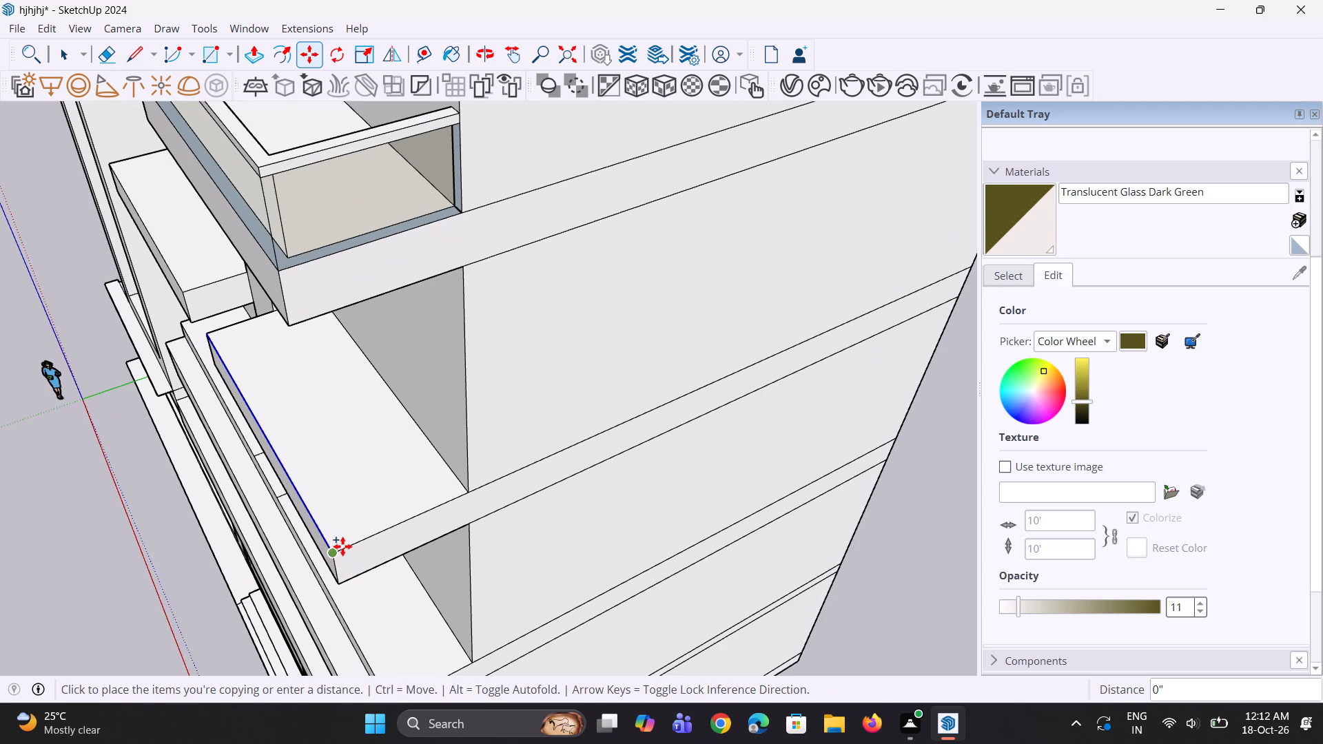
pyautogui.click(347, 545)
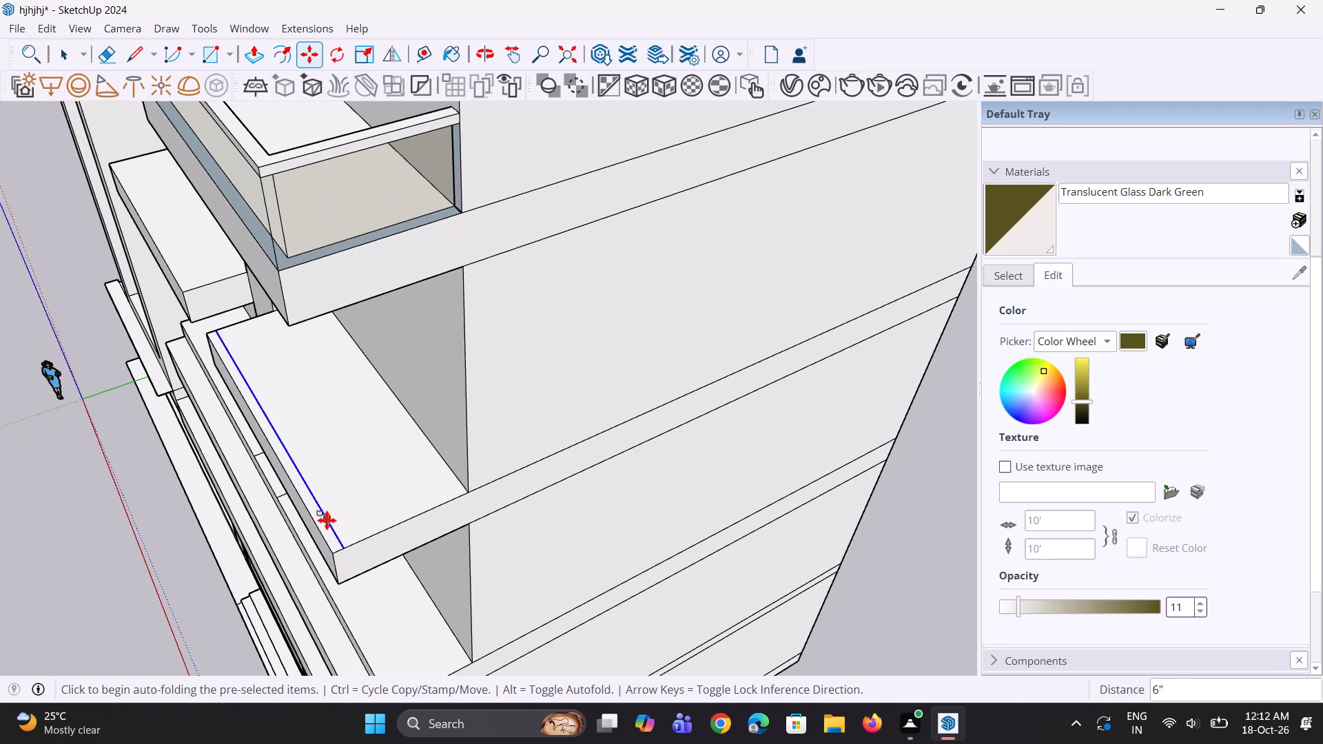
# Push/Pull the 6" strip along the slab's front edge up 3'6" as a railing panel.
pyautogui.press('p')
pyautogui.click(318, 518)
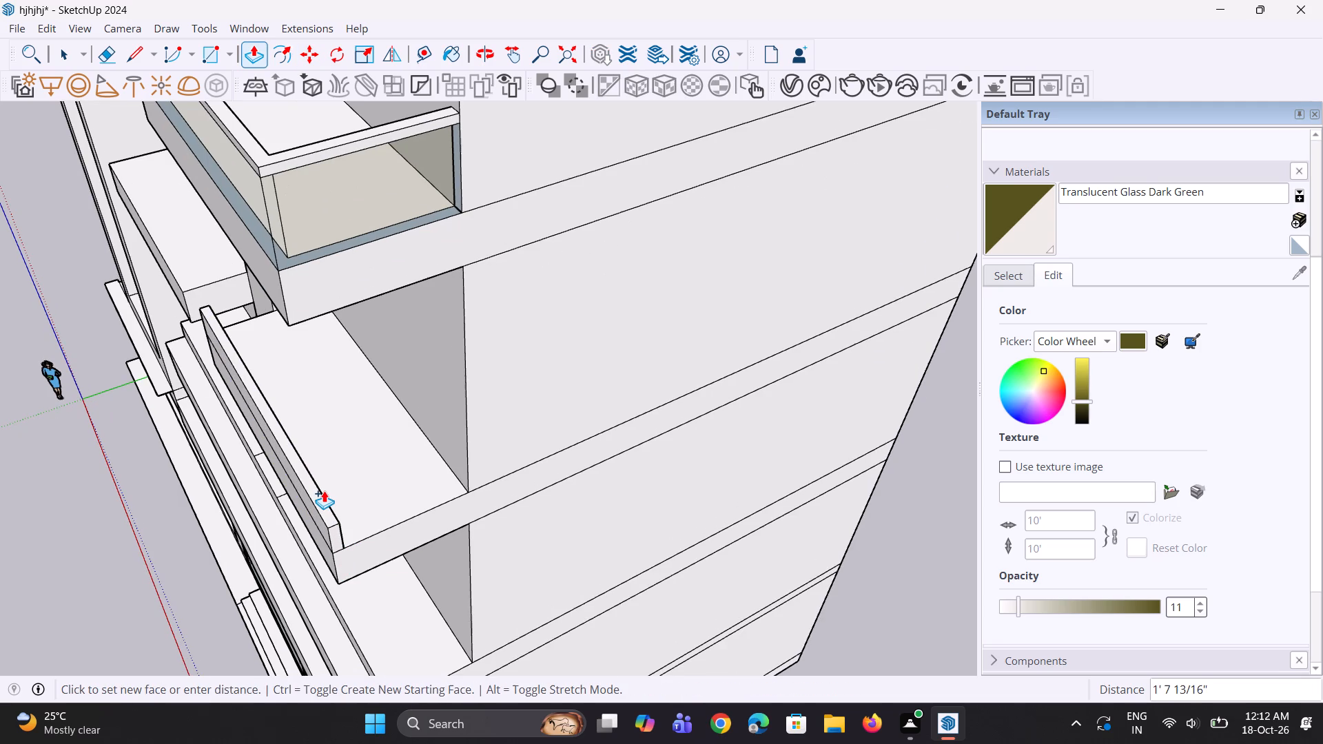
pyautogui.write('3\'6"')
pyautogui.press('Return')
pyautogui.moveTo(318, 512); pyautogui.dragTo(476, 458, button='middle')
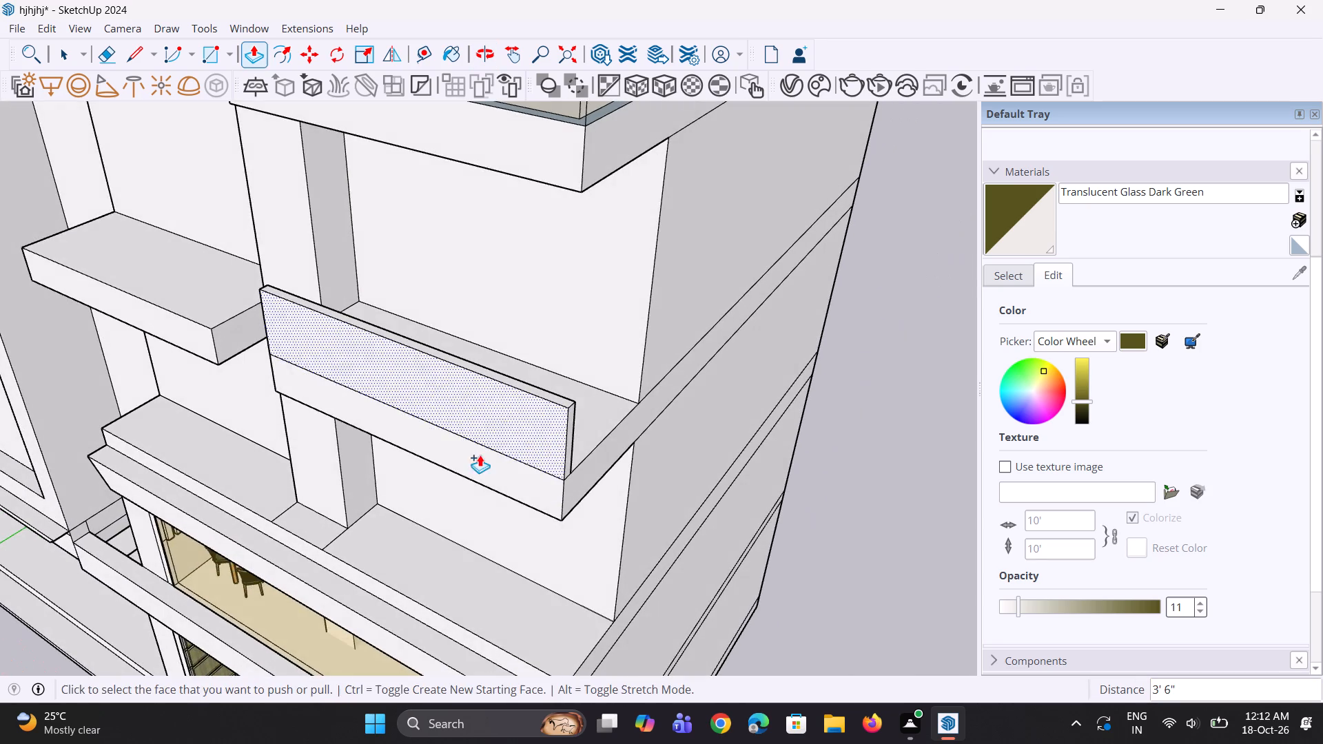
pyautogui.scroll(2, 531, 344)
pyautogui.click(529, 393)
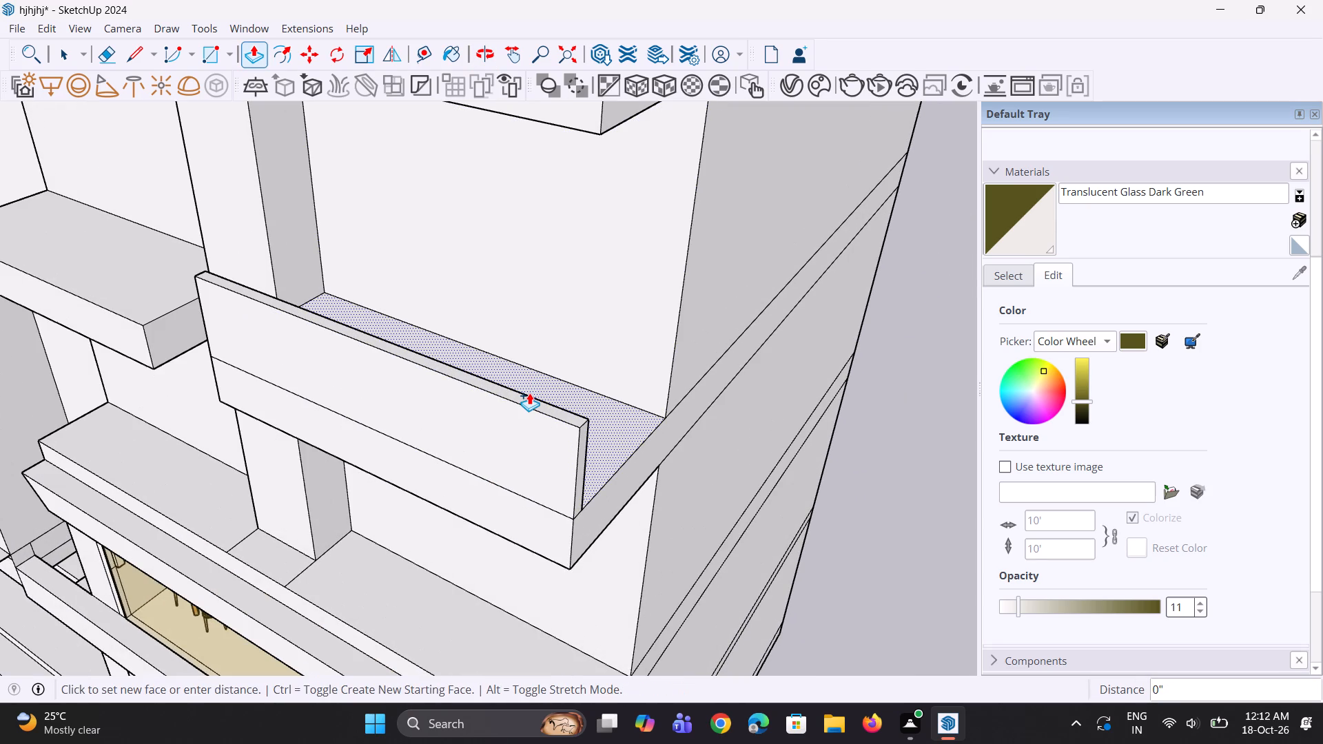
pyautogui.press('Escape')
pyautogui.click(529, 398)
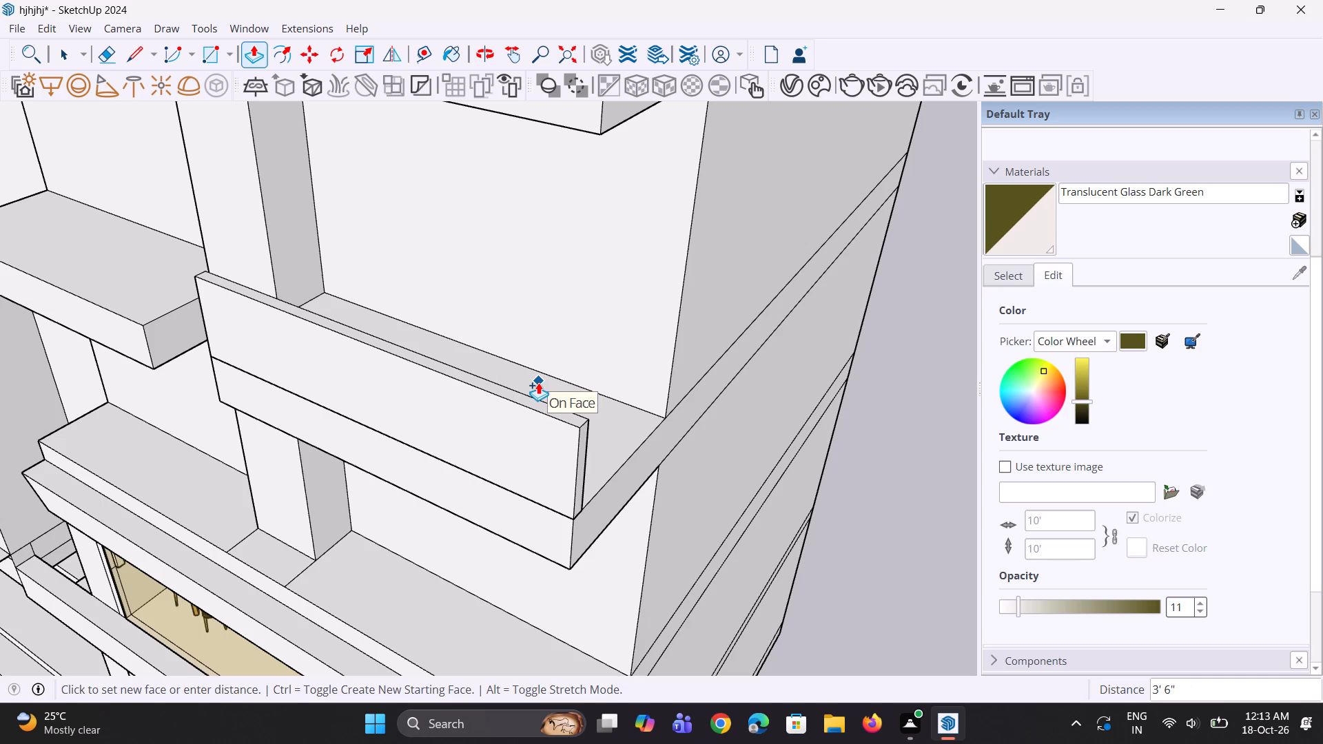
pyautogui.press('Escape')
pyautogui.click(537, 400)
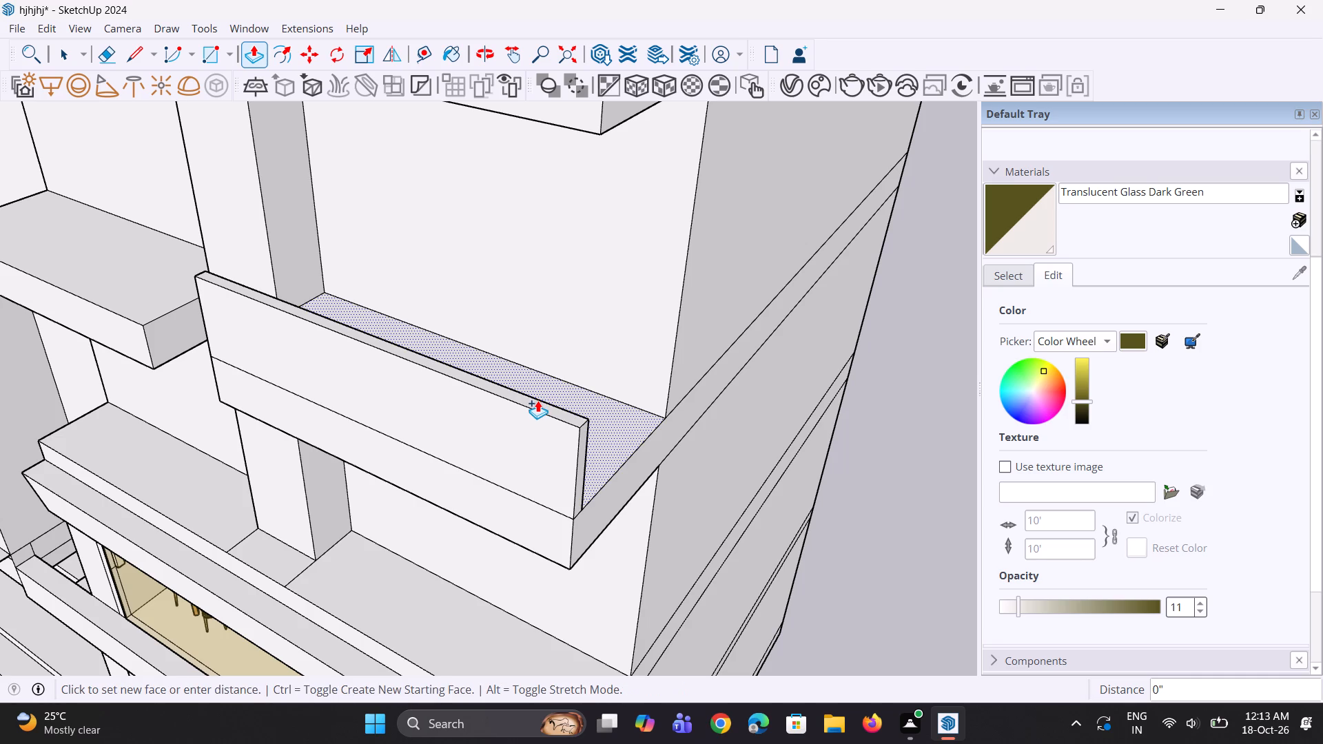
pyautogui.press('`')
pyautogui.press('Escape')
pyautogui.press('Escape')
# Push/Pull the front panel's top face up about 3 5/16" as a separate top rail.
pyautogui.click(537, 403)
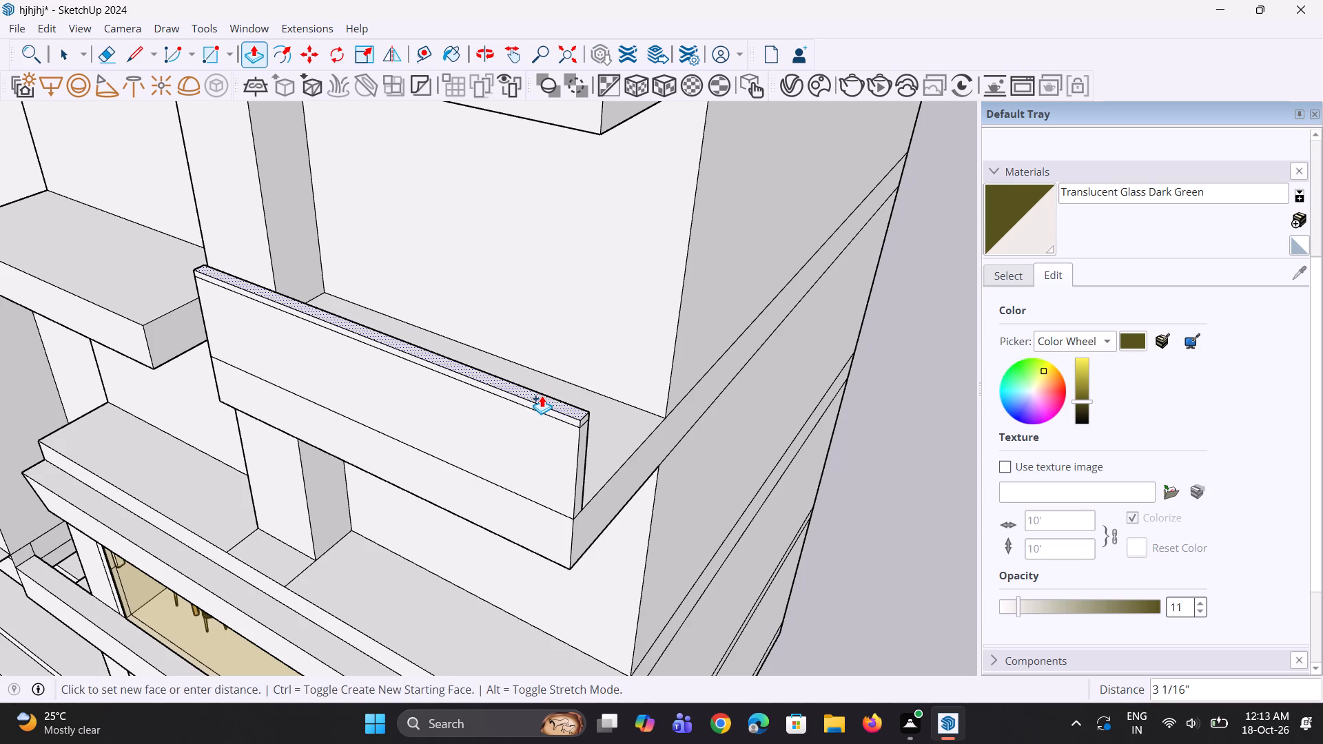
pyautogui.click(542, 395)
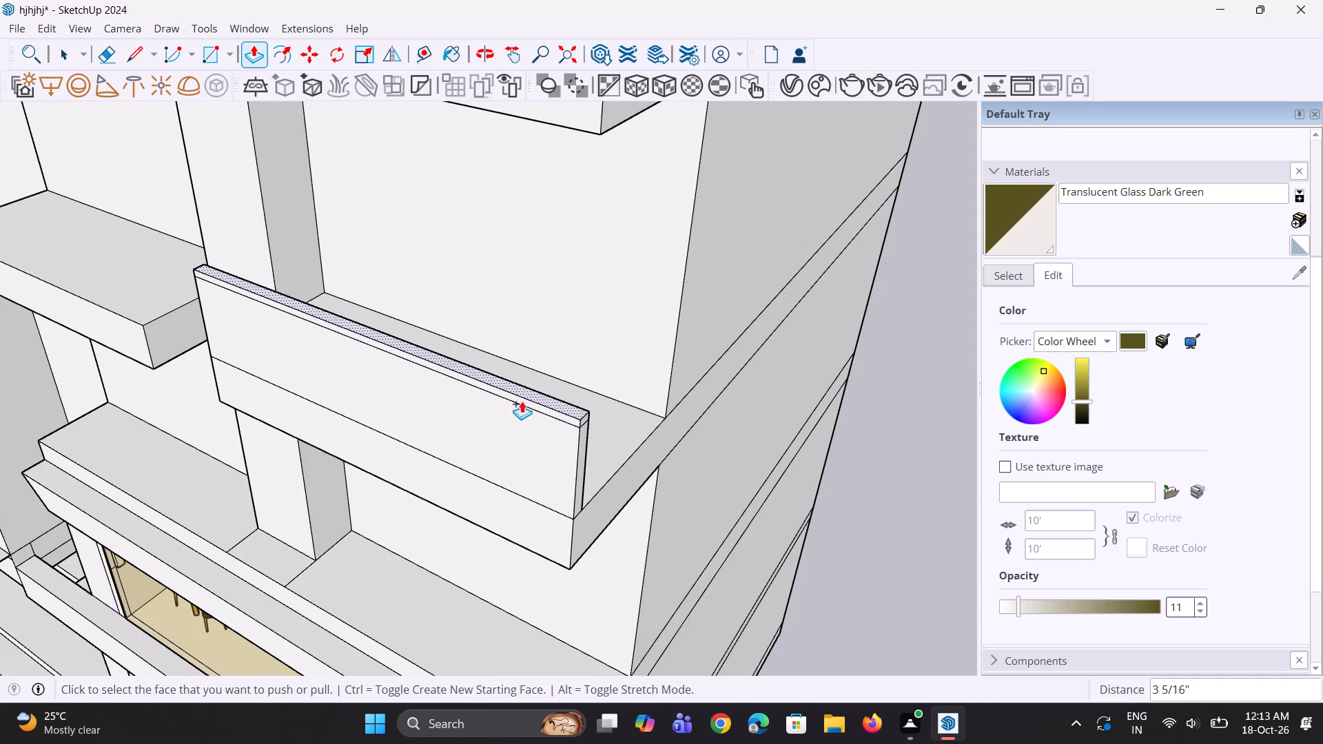
# Copy the inner vertical edges of the front panel and its top rail 6" along the inner face from the outer end.
pyautogui.moveTo(483, 422); pyautogui.dragTo(591, 404, button='middle')
pyautogui.scroll(-4, 482, 406)
pyautogui.moveTo(617, 413); pyautogui.dragTo(267, 381, button='middle')
pyautogui.scroll(6, 234, 303)
pyautogui.press('space')
pyautogui.moveTo(238, 333); pyautogui.dragTo(130, 334, button='middle')
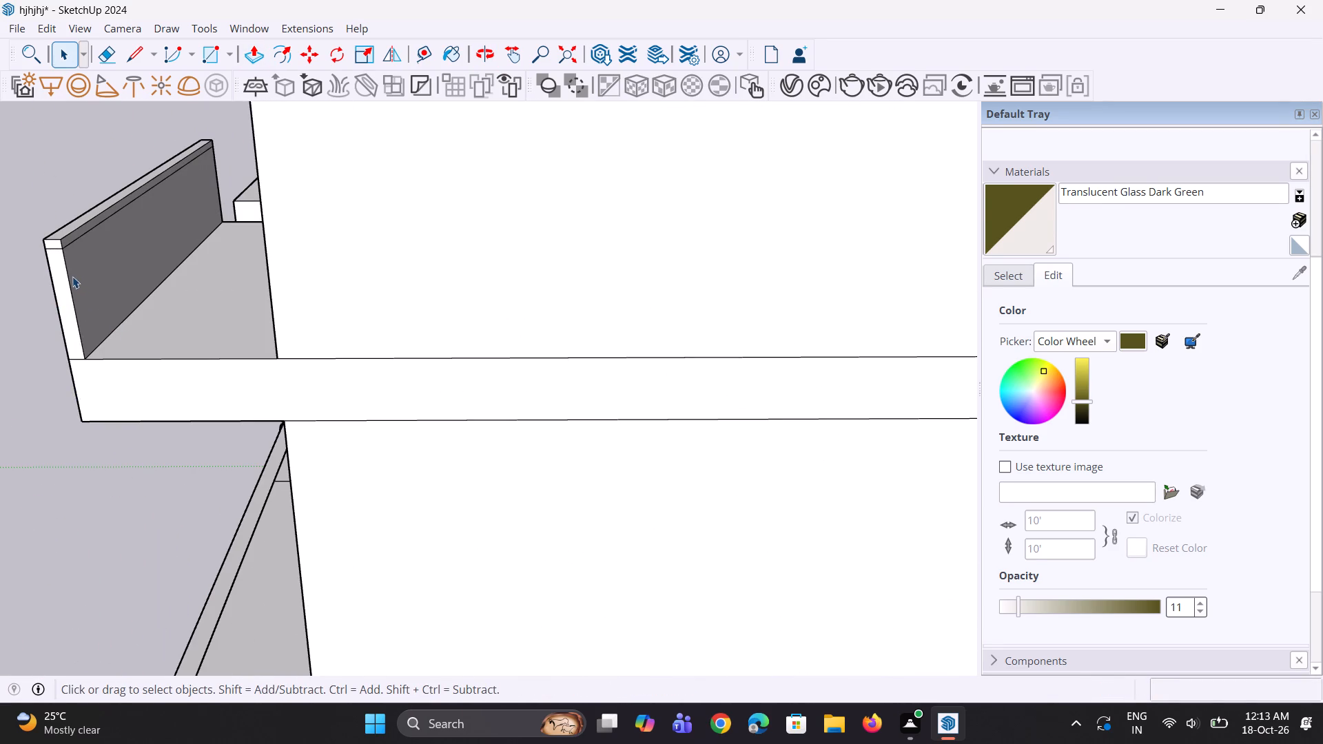
pyautogui.click(72, 276)
pyautogui.scroll(2, 65, 262)
pyautogui.click(65, 261)
pyautogui.scroll(3, 58, 254)
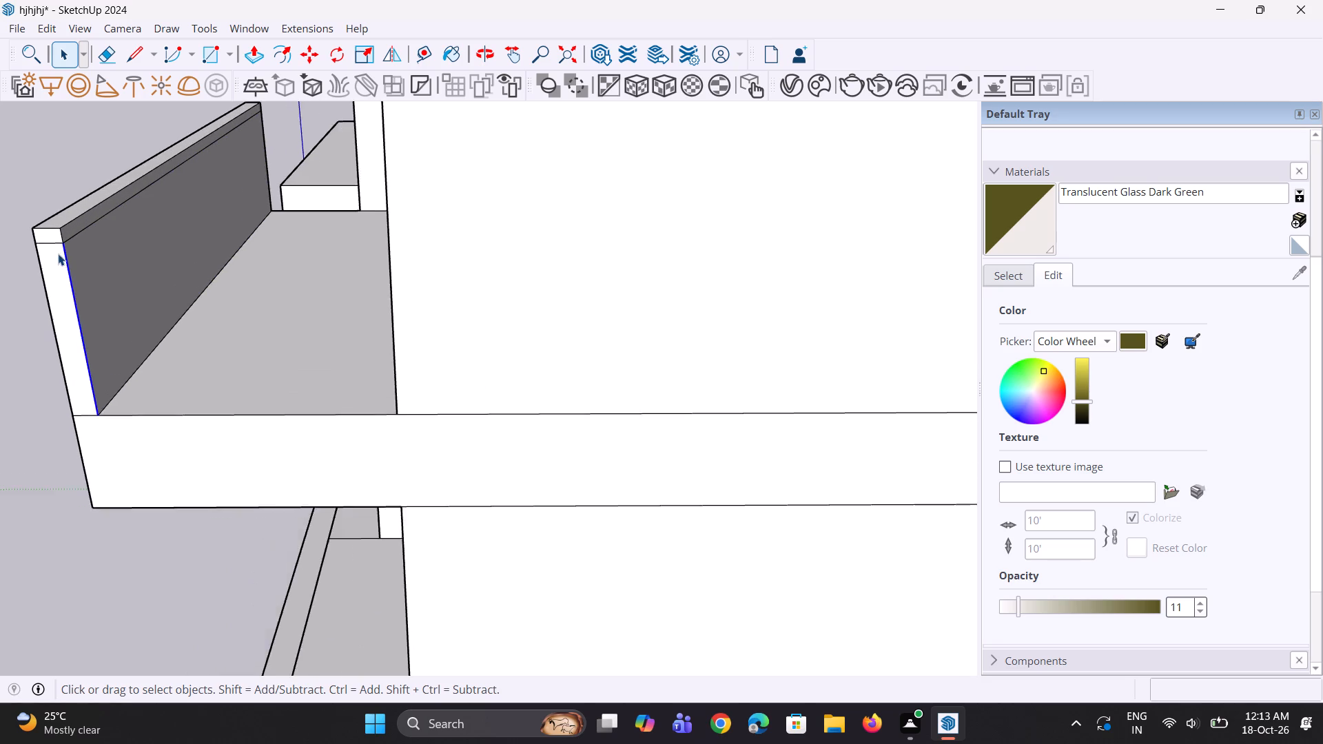
pyautogui.scroll(2, 58, 254)
pyautogui.write('nm')
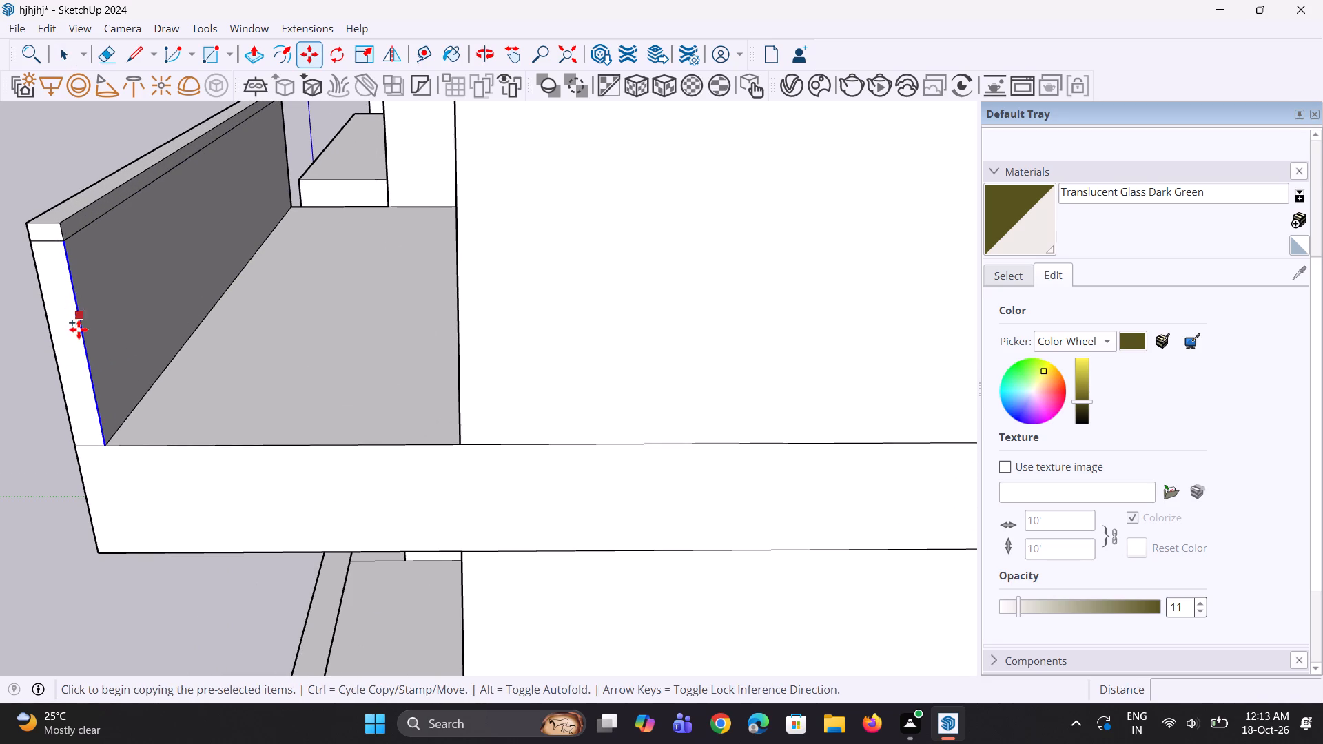
pyautogui.scroll(1, 57, 238)
pyautogui.press('space')
pyautogui.press('space')
pyautogui.keyDown('ctrl'); pyautogui.click(64, 234); pyautogui.keyUp('ctrl')
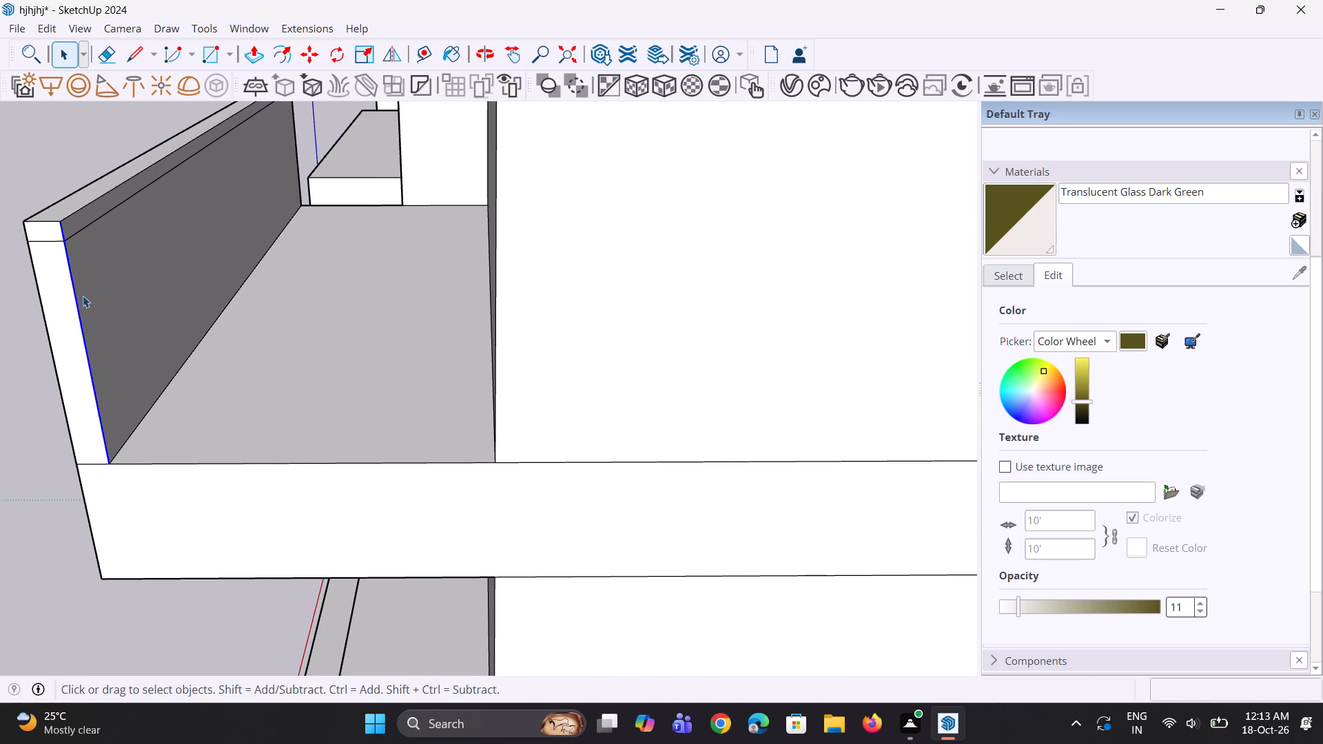
pyautogui.scroll(5, 113, 462)
pyautogui.press('m')
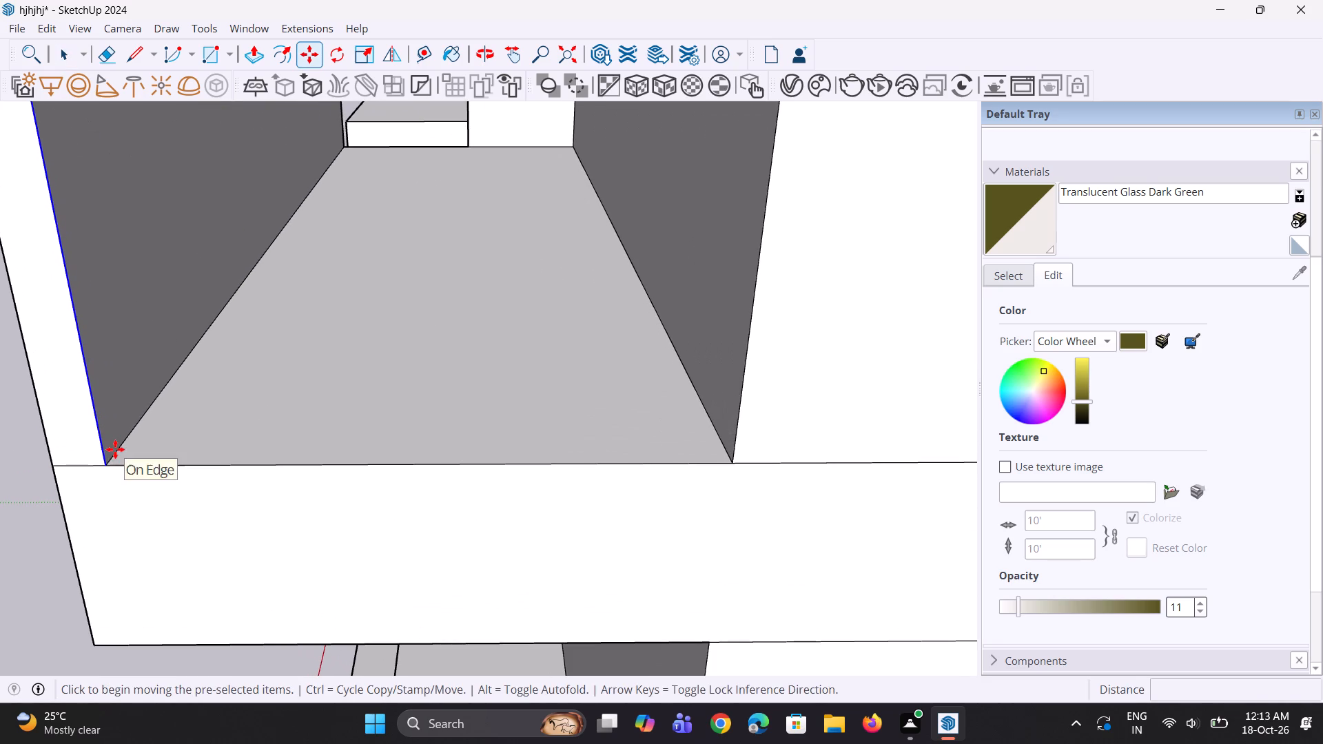
pyautogui.click(107, 462)
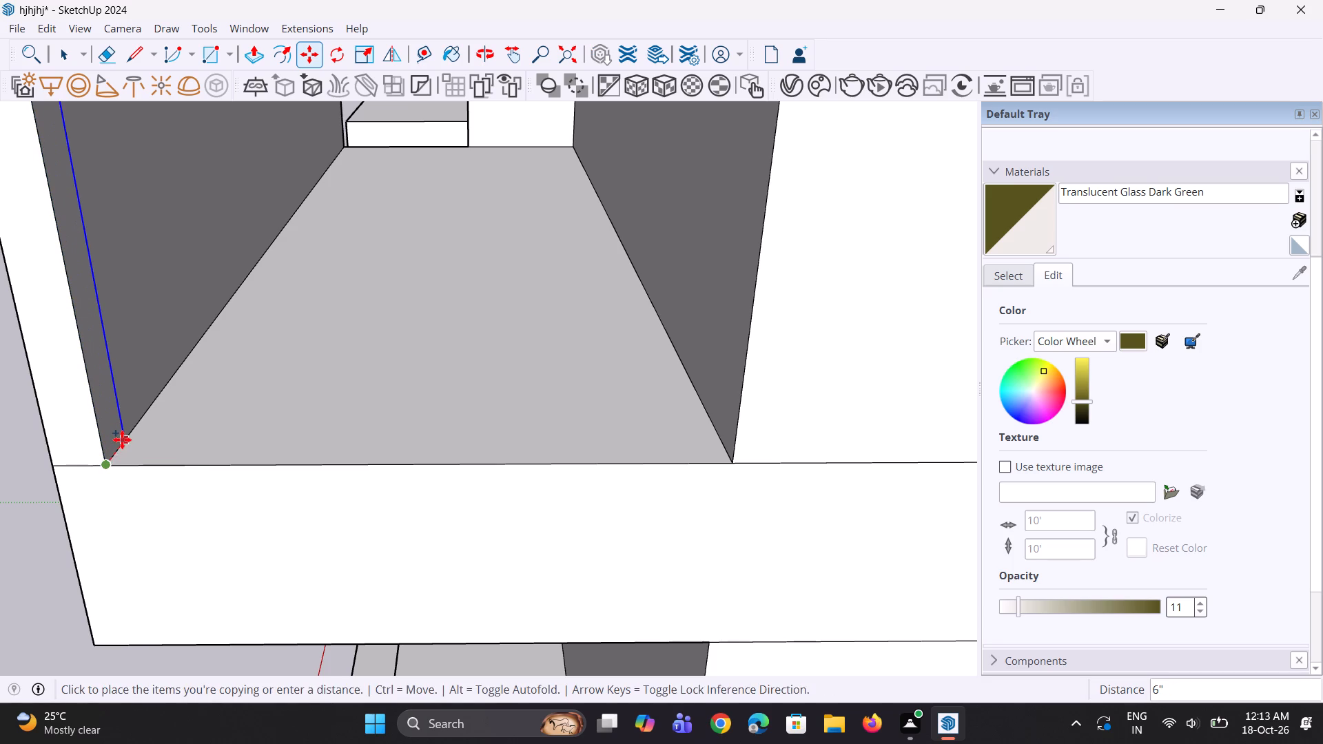
pyautogui.click(122, 440)
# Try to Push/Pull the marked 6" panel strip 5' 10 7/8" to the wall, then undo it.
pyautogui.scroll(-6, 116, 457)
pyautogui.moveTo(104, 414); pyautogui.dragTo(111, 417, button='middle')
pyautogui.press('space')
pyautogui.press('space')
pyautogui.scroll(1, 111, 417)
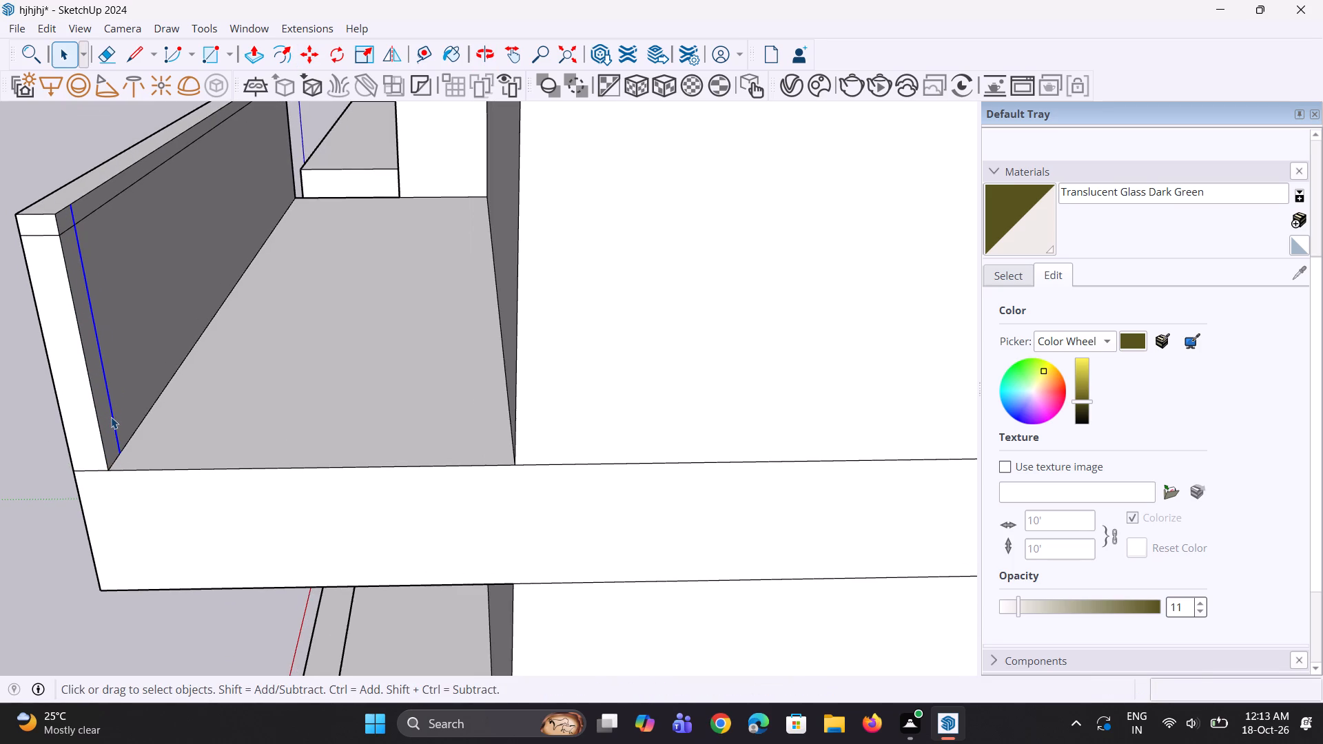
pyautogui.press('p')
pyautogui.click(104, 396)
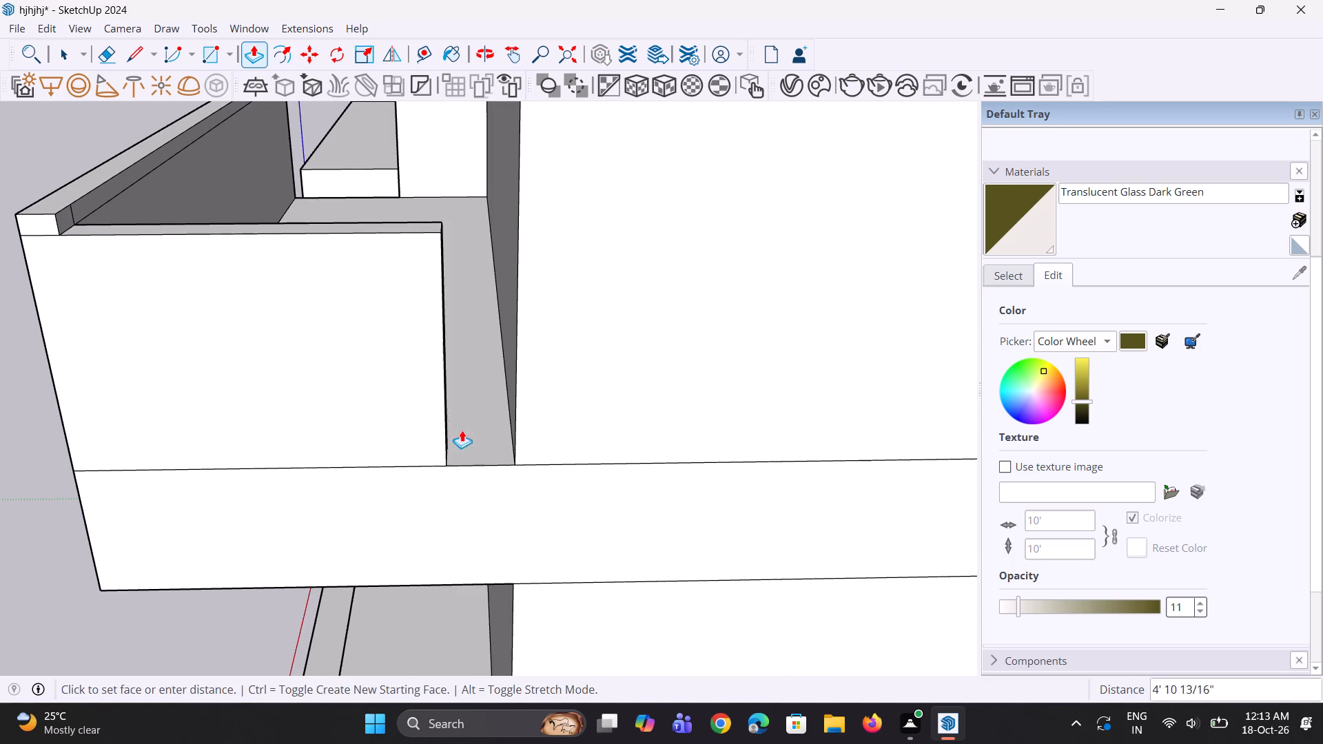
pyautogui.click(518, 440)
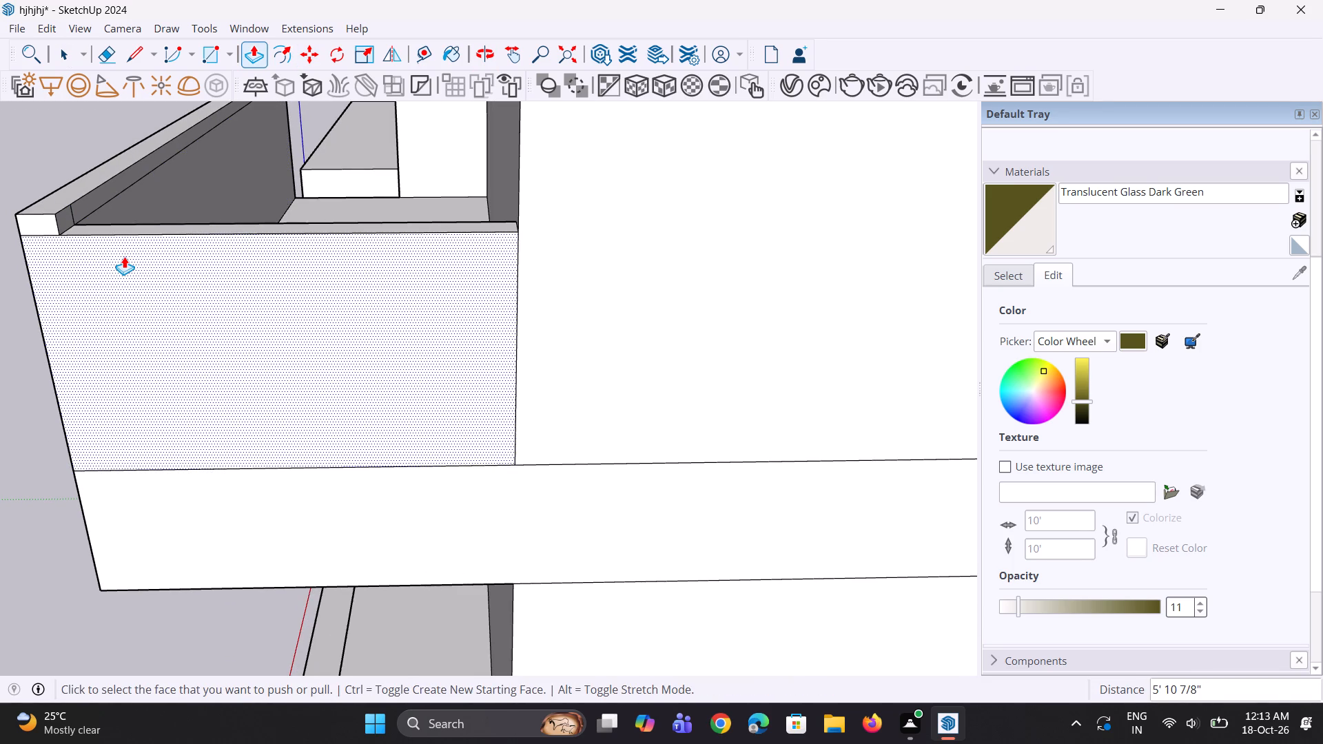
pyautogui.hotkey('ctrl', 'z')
# Paint the front railing panel's inner face with Translucent Glass Dark Green.
pyautogui.click(1017, 234)
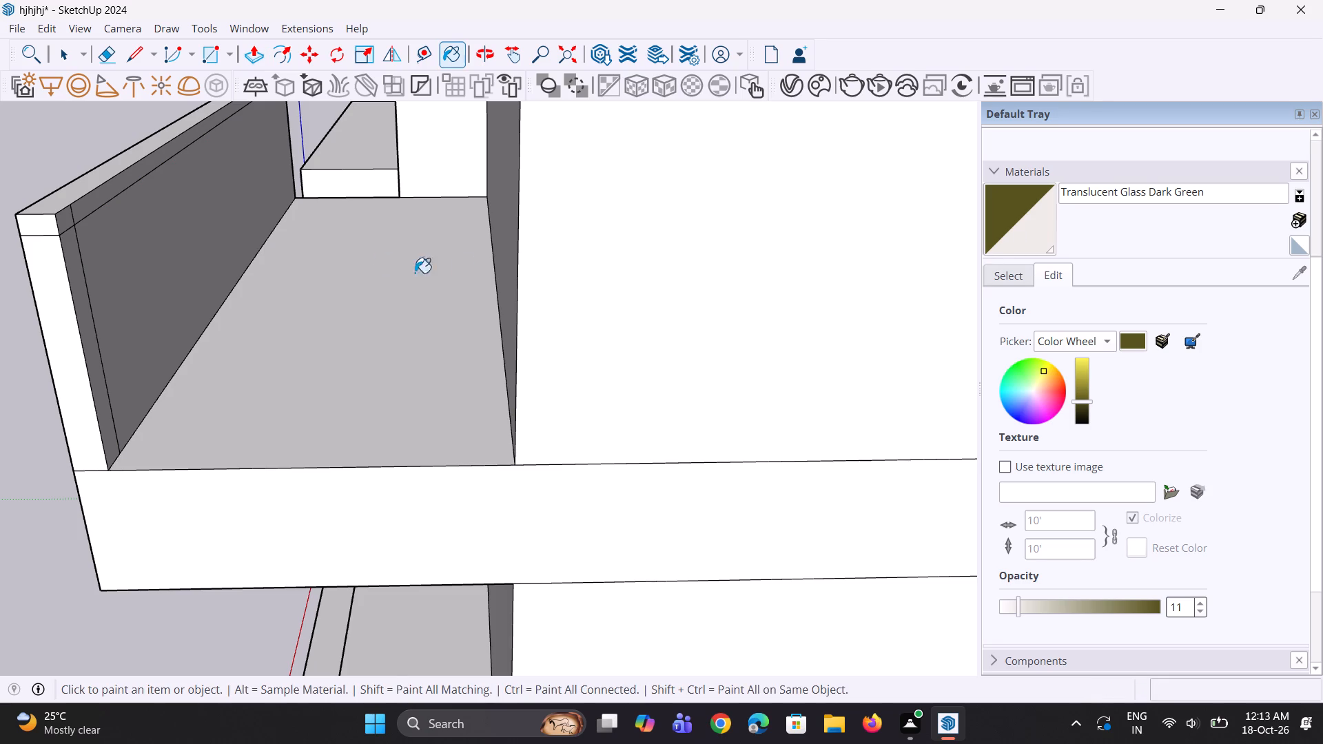
pyautogui.click(202, 275)
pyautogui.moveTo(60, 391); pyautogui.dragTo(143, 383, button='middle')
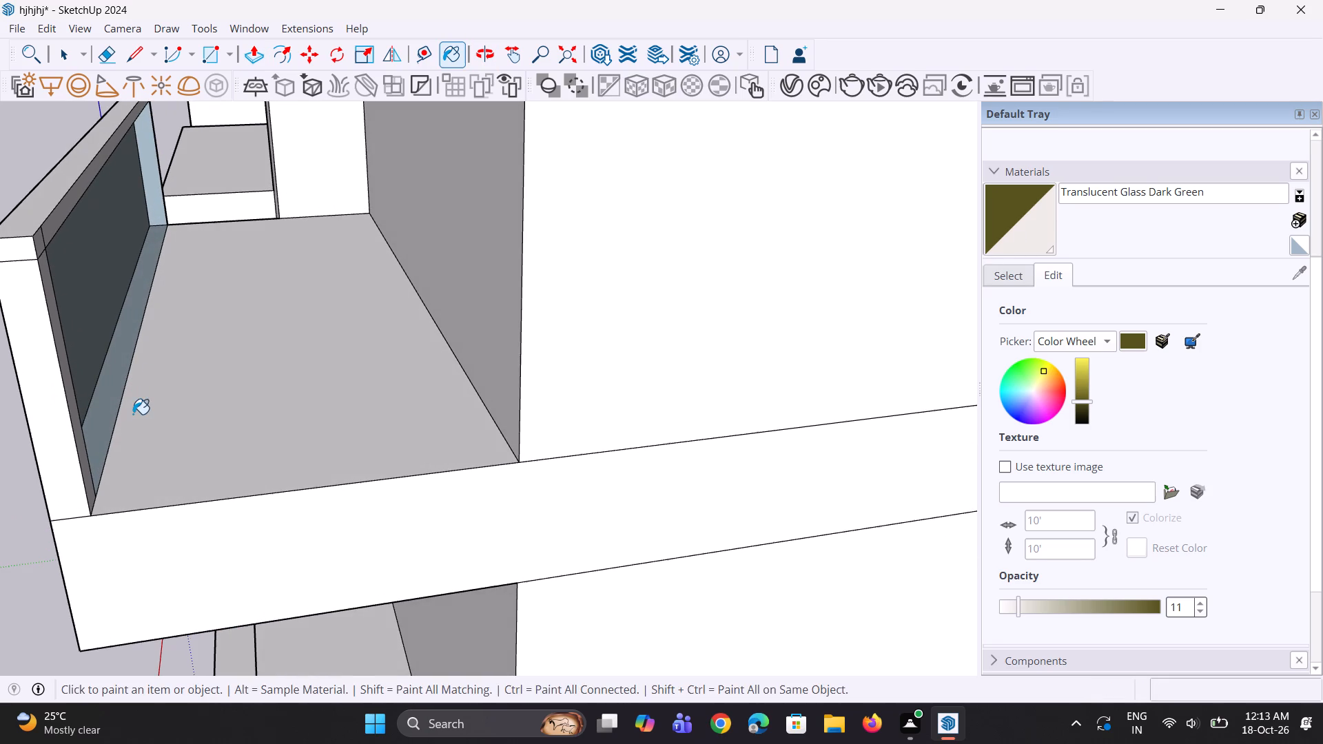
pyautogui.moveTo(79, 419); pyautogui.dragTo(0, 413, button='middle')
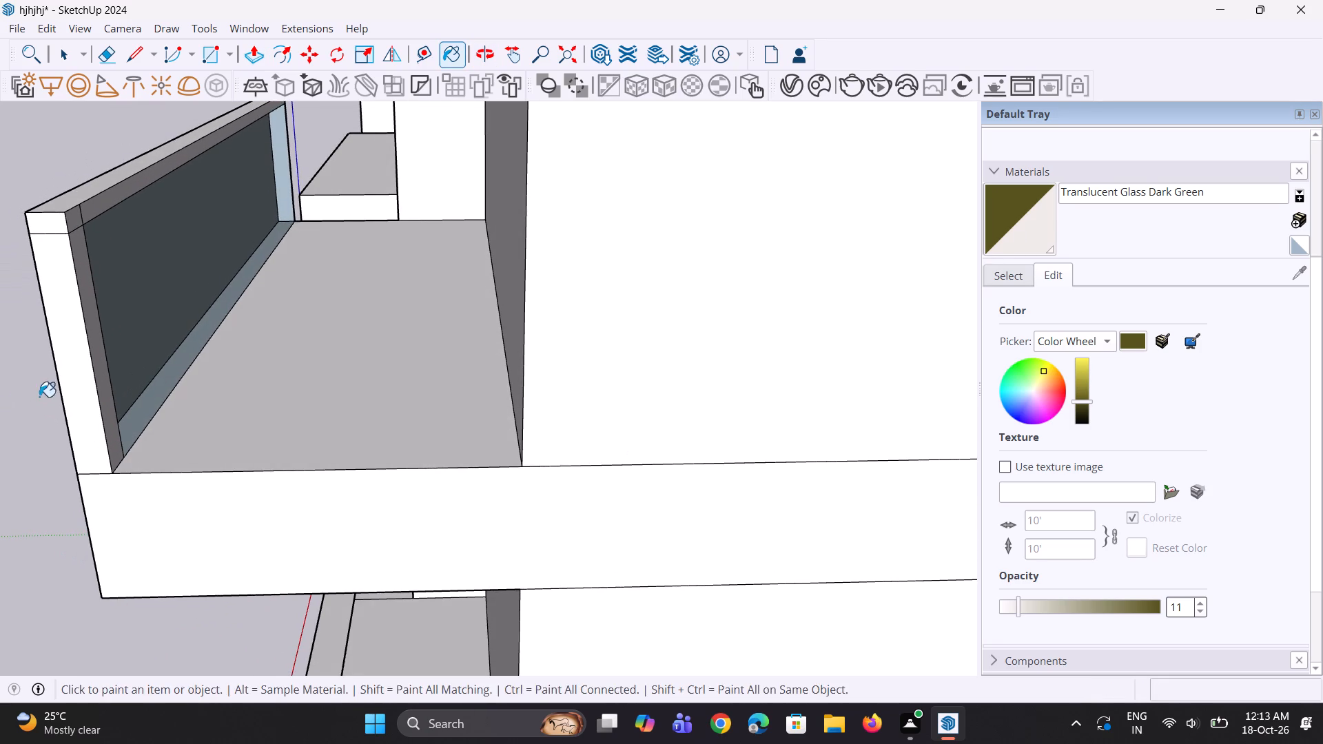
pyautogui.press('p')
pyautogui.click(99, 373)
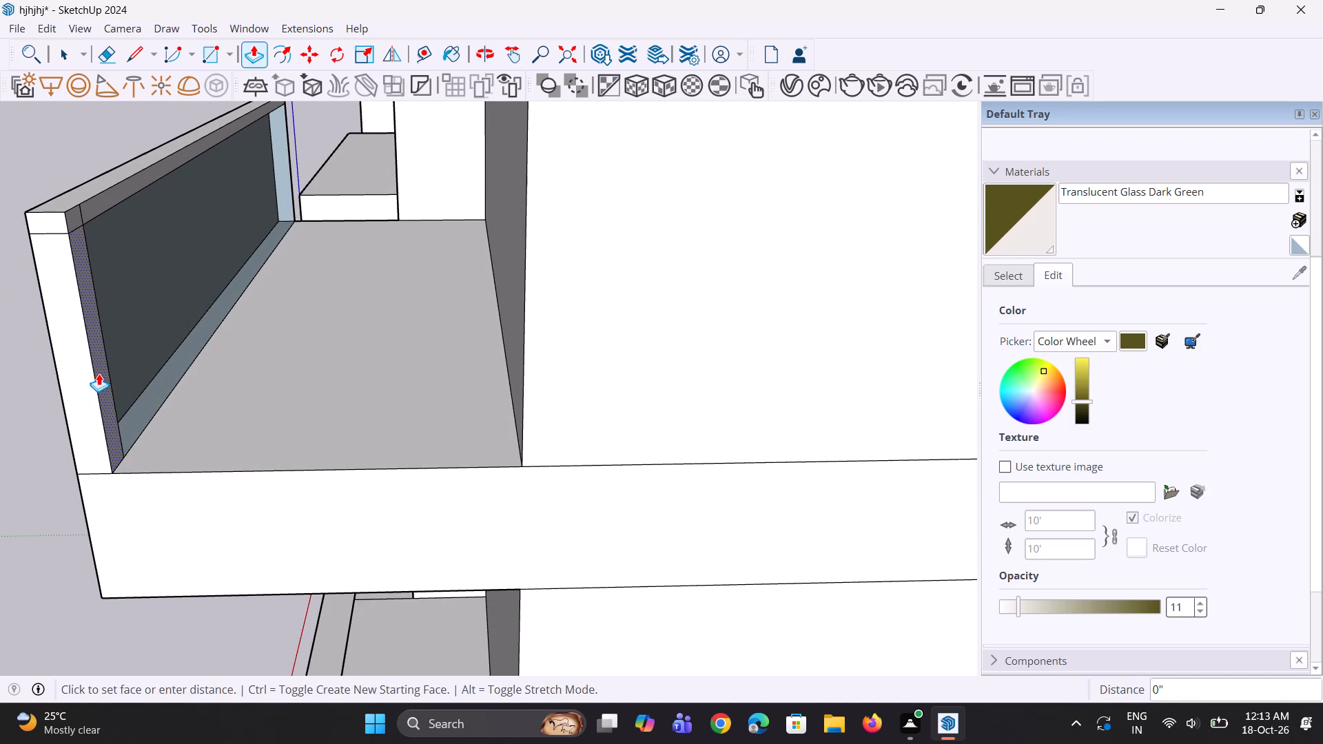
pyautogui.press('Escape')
# Paint the front railing panel's outer face with Translucent Glass Dark Green.
pyautogui.moveTo(30, 396); pyautogui.dragTo(174, 440, button='middle')
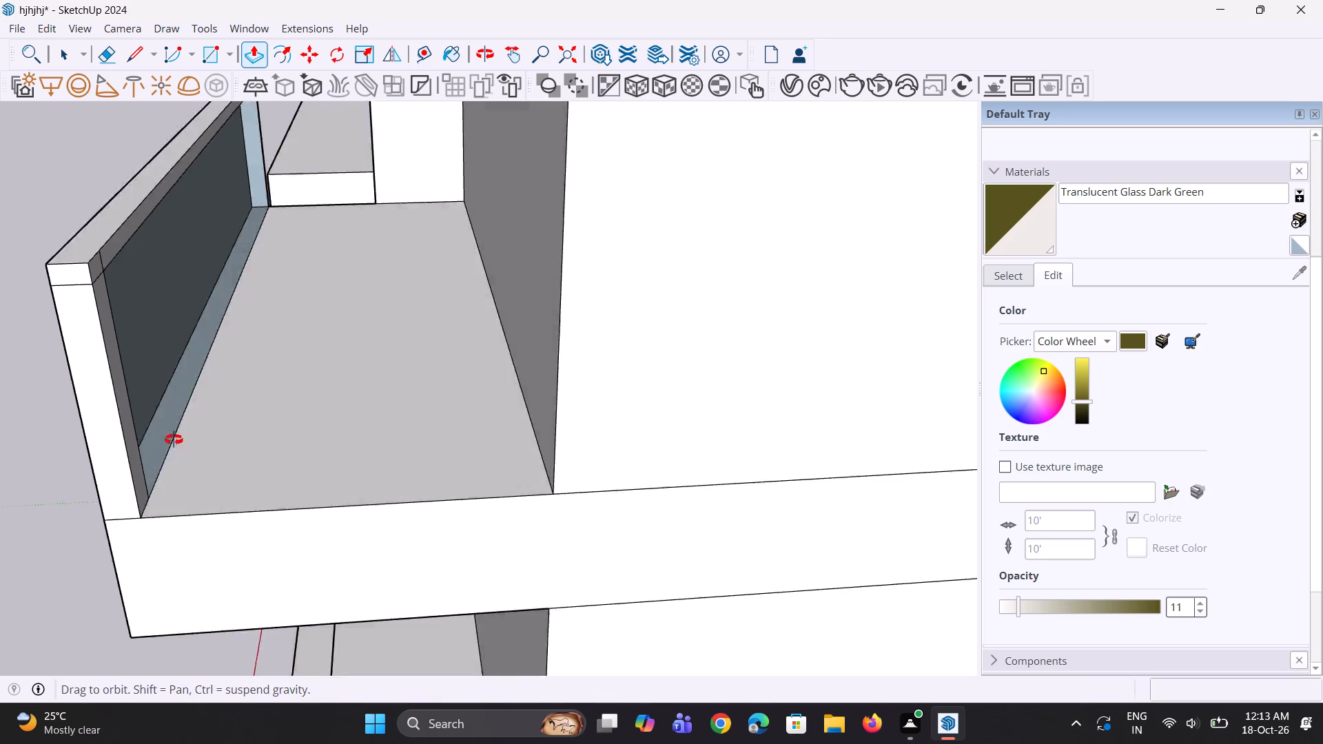
pyautogui.moveTo(174, 440); pyautogui.dragTo(245, 428, button='middle')
pyautogui.click(1007, 247)
pyautogui.click(331, 389)
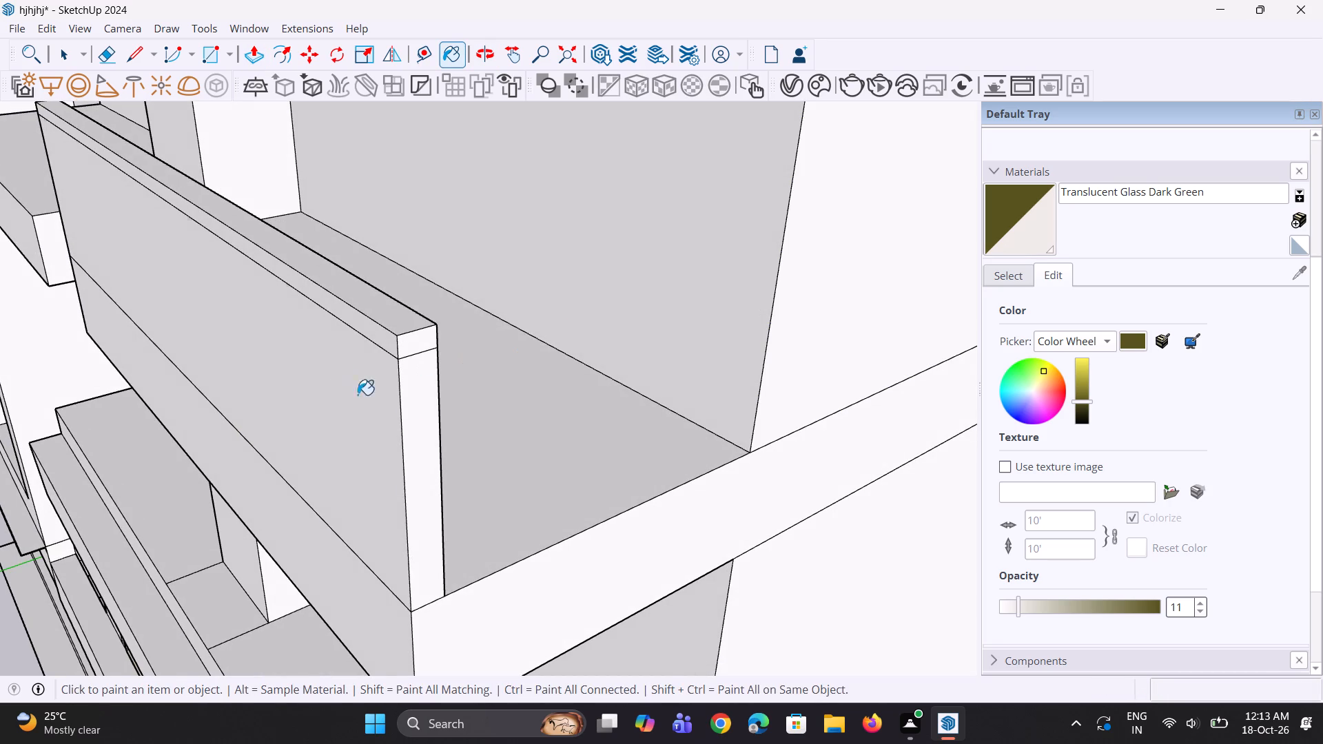
# Push/Pull the front panel's marked end strip 5' 10 7/8" to the wall and extend its top rail strip equally.
pyautogui.moveTo(415, 449); pyautogui.dragTo(0, 420, button='middle')
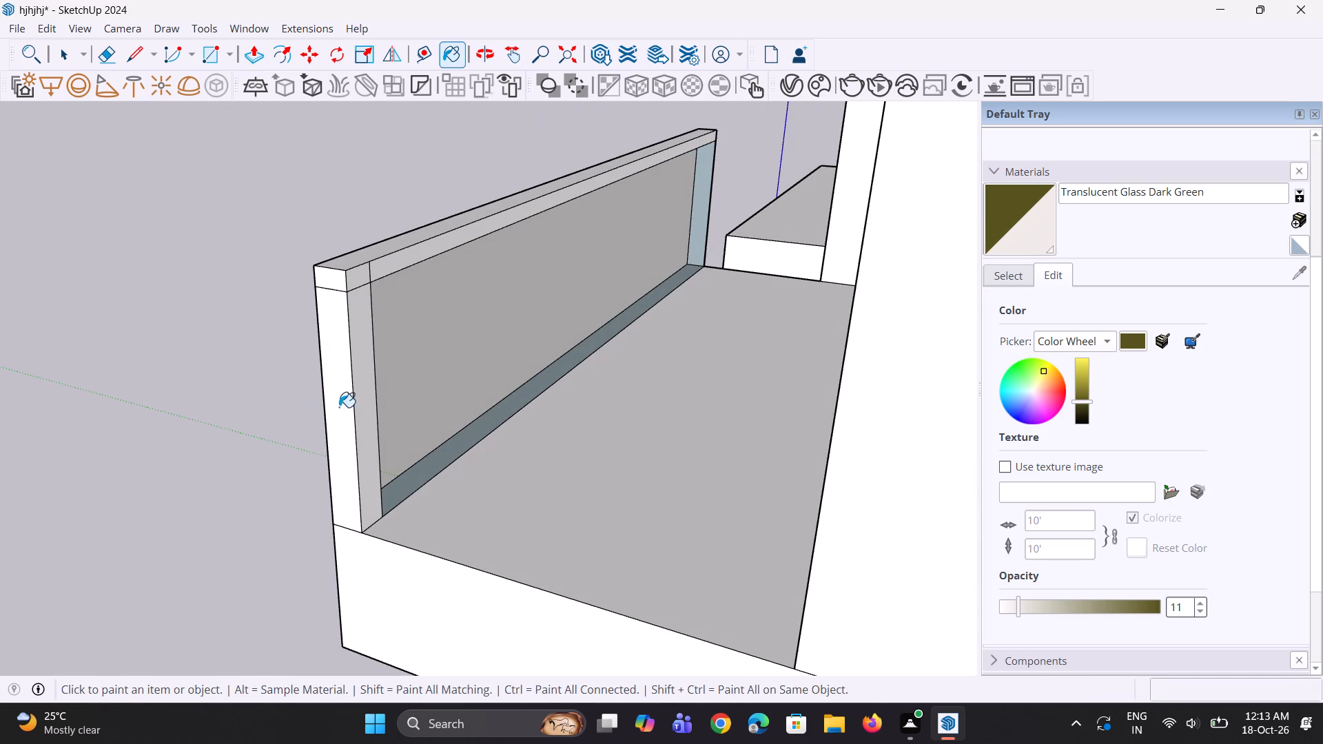
pyautogui.press('p')
pyautogui.click(373, 397)
pyautogui.scroll(-4, 460, 439)
pyautogui.click(686, 502)
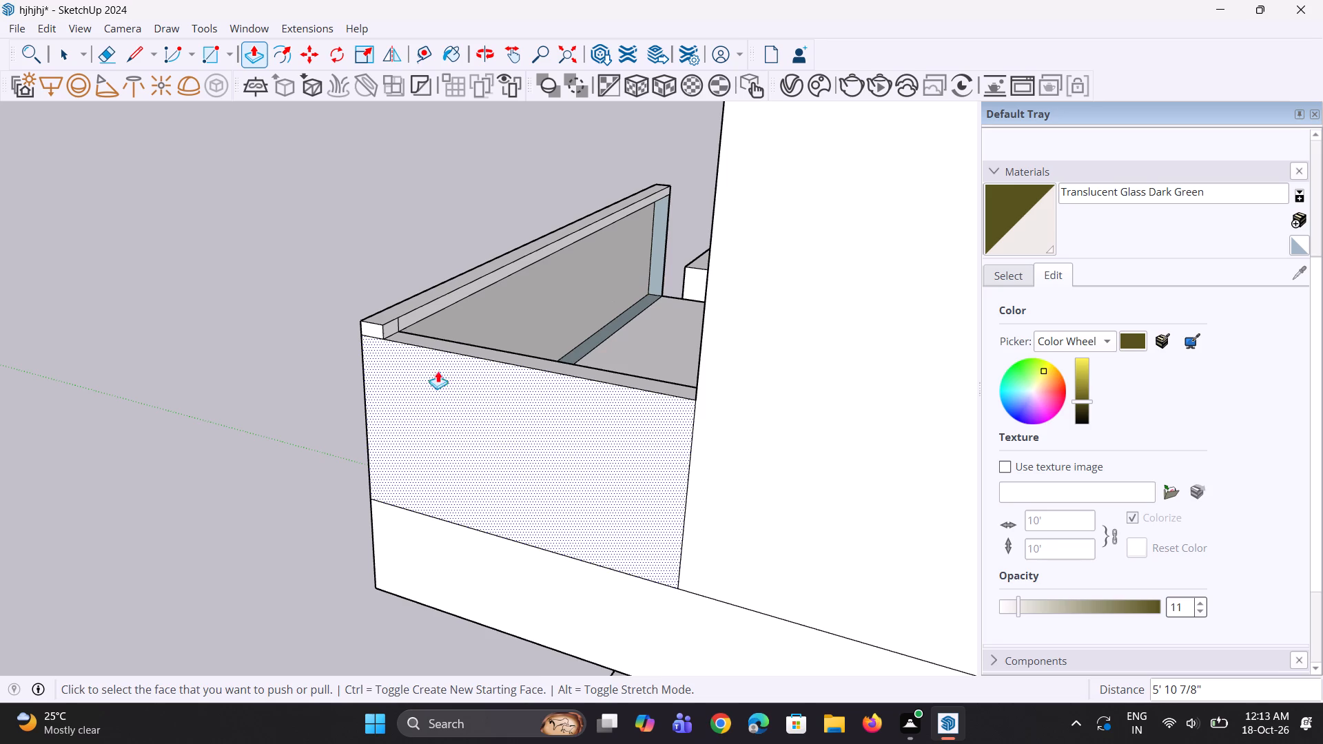
pyautogui.scroll(1, 401, 336)
pyautogui.doubleClick(389, 327)
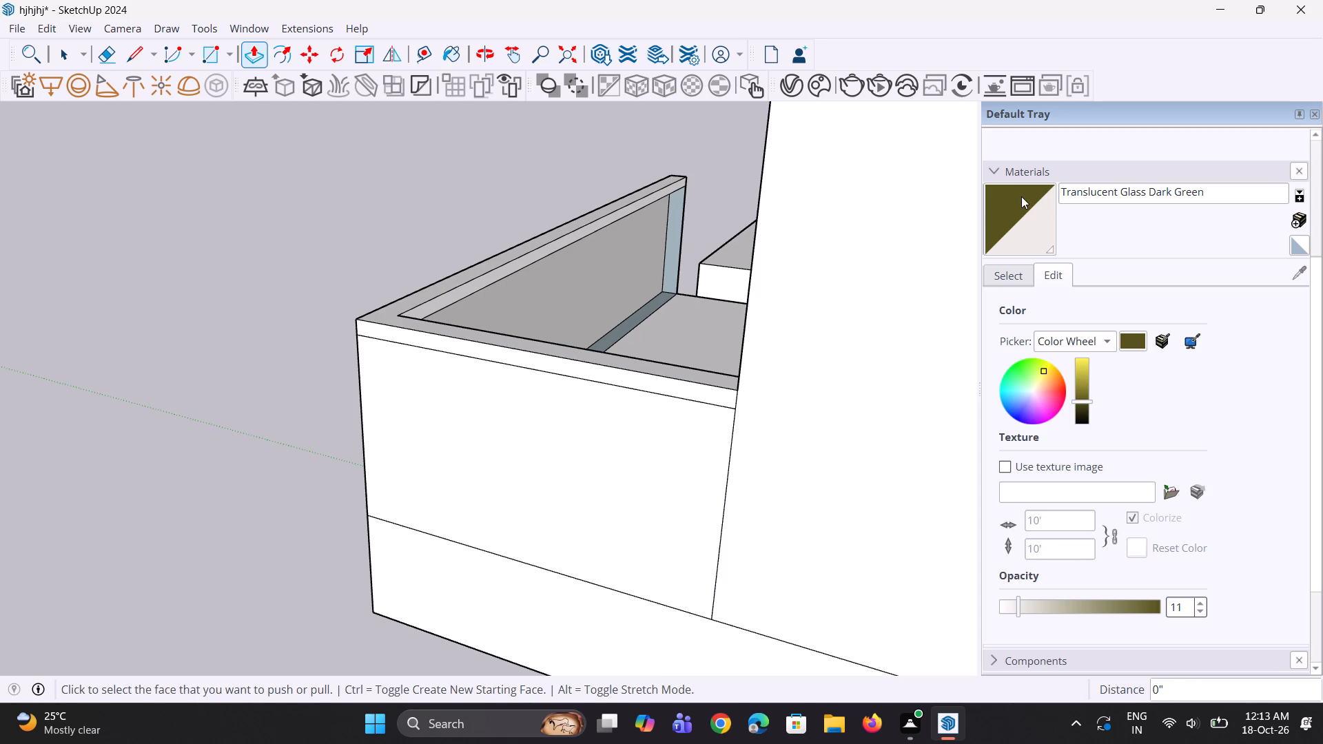
# Paint both faces of the new side railing panel with Translucent Glass Dark Green.
pyautogui.click(1018, 213)
pyautogui.click(602, 474)
pyautogui.moveTo(556, 510); pyautogui.dragTo(1045, 654, button='middle')
pyautogui.moveTo(459, 402); pyautogui.dragTo(774, 512, button='middle')
pyautogui.click(735, 302)
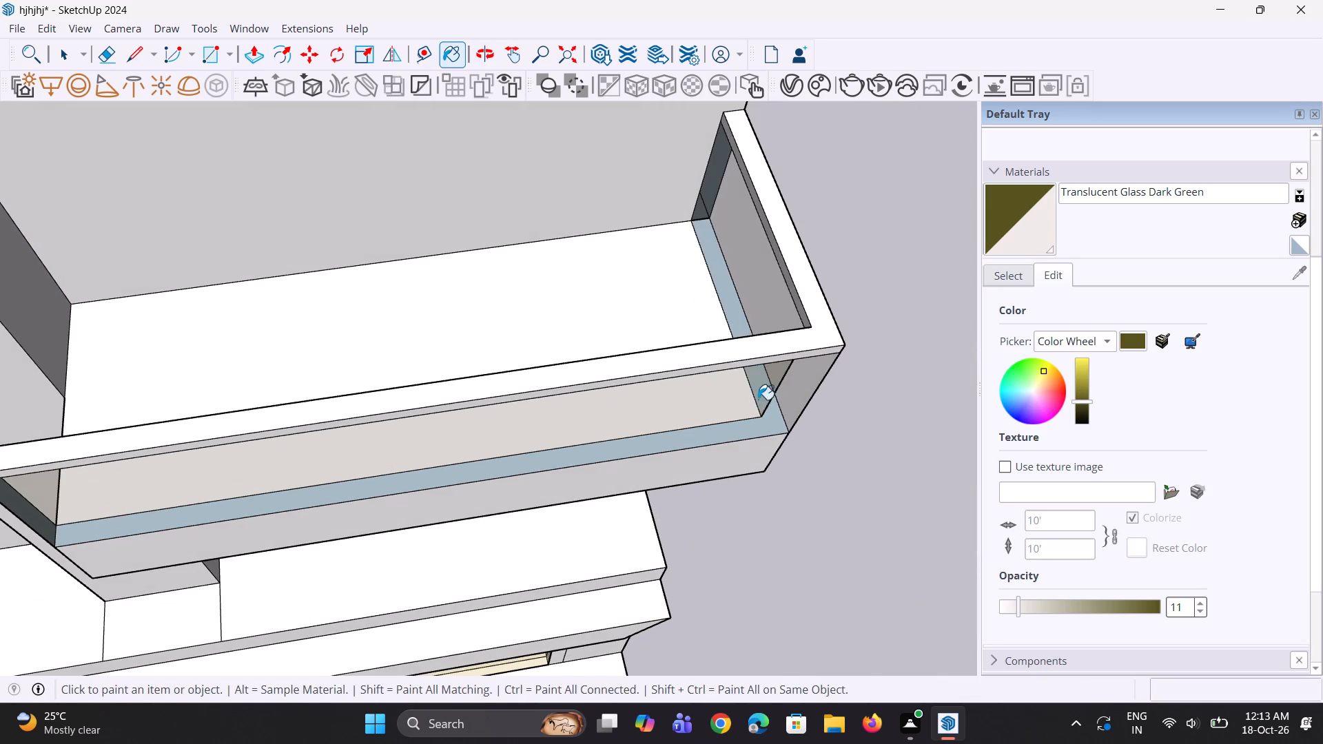
# Examine the newly glazed lower right balcony from the front against the railings above and the plain slab beside it.
pyautogui.scroll(-5, 715, 467)
pyautogui.moveTo(706, 458); pyautogui.dragTo(475, 288, button='middle')
pyautogui.scroll(-5, 506, 351)
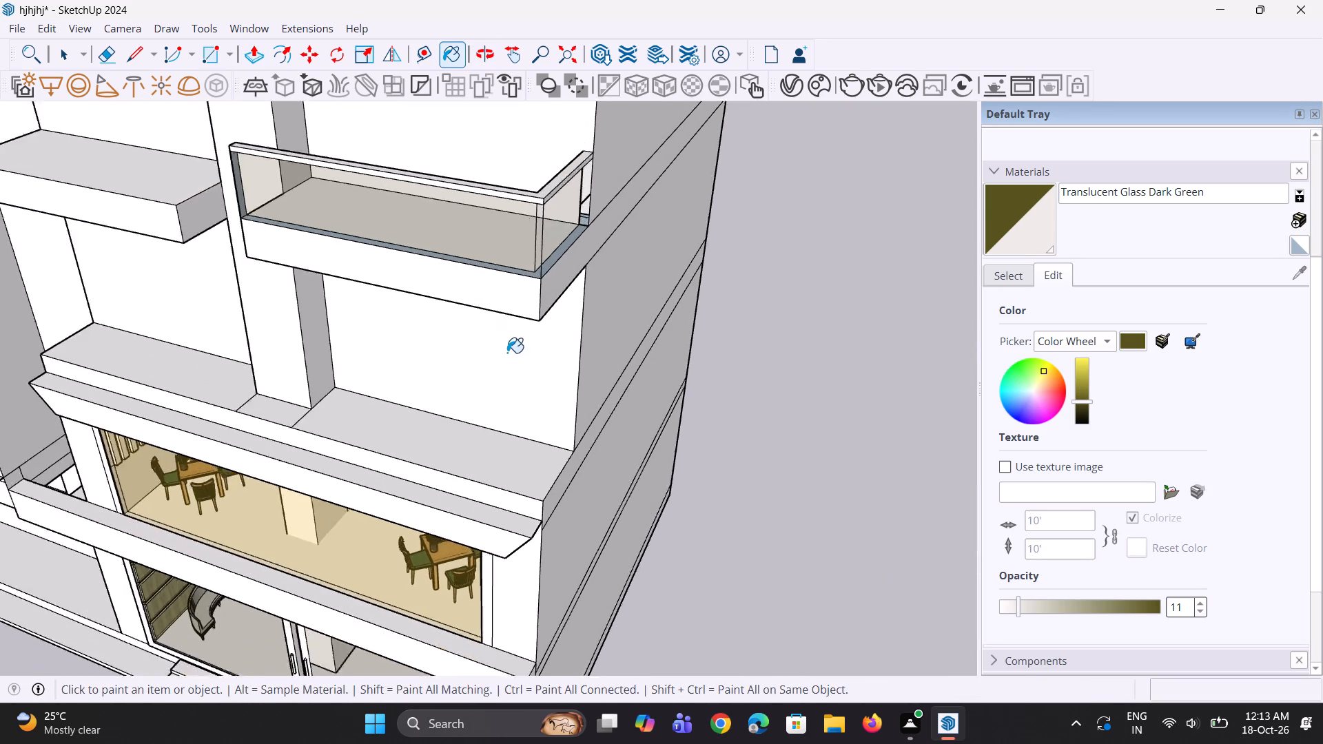
pyautogui.moveTo(396, 312); pyautogui.dragTo(515, 402, button='middle')
pyautogui.scroll(-5, 515, 417)
pyautogui.moveTo(553, 316); pyautogui.dragTo(579, 310, button='middle')
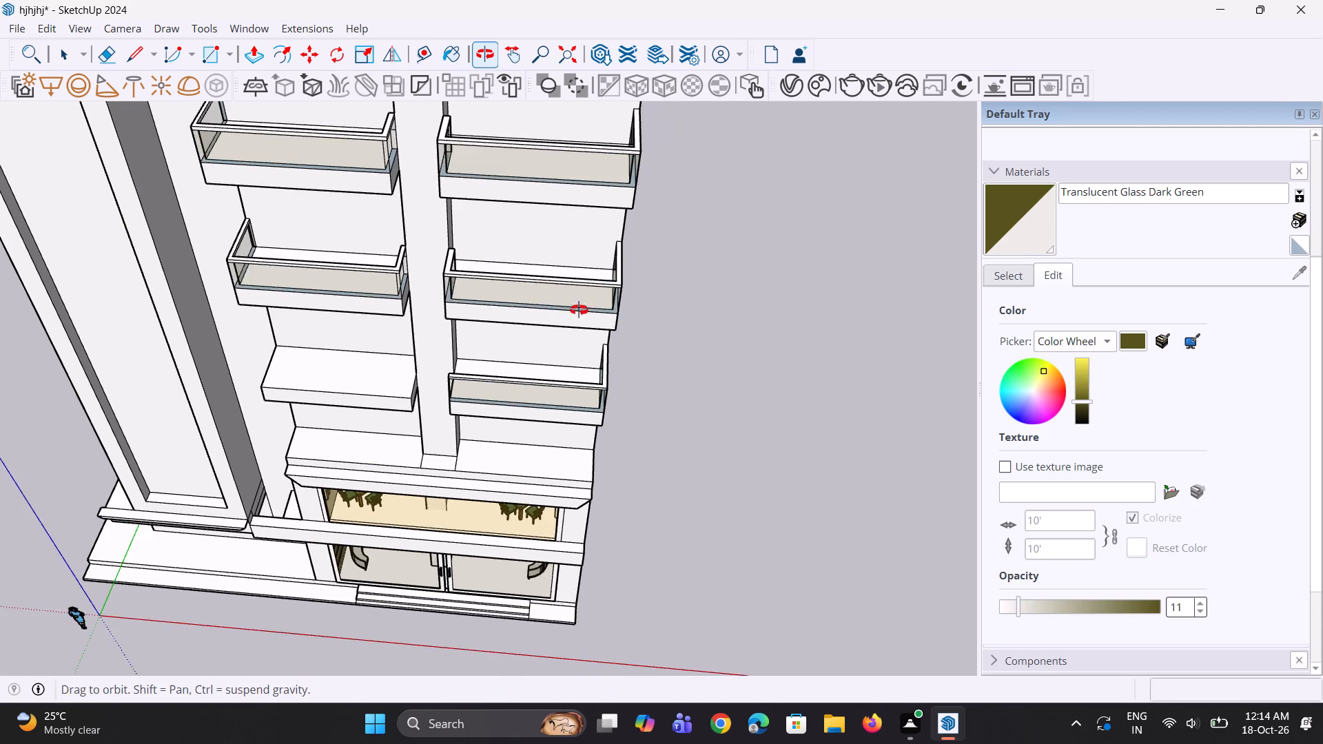
pyautogui.moveTo(579, 310); pyautogui.dragTo(663, 293, button='middle')
pyautogui.scroll(8, 666, 218)
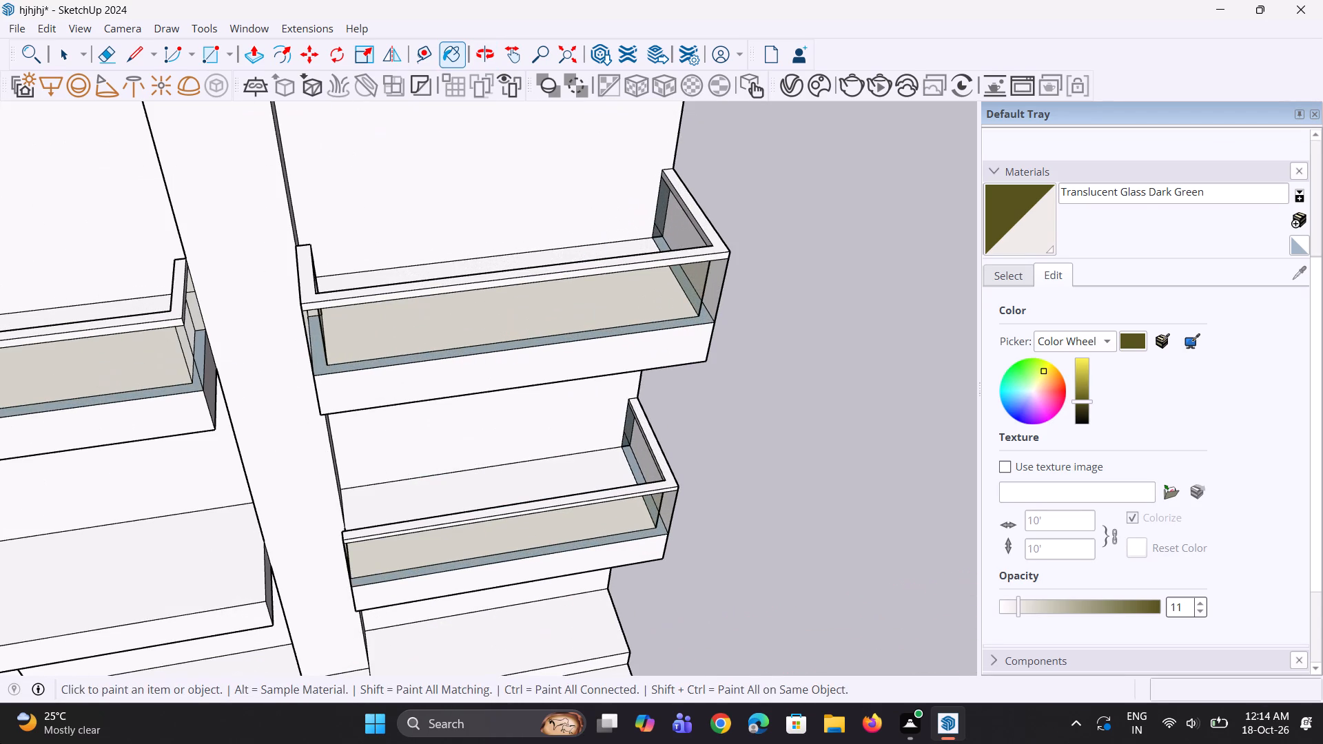
# Copy the inner vertical edges at the open end of the lower right balcony's front railing 9 1/16" along its inner face.
pyautogui.scroll(-5, 611, 381)
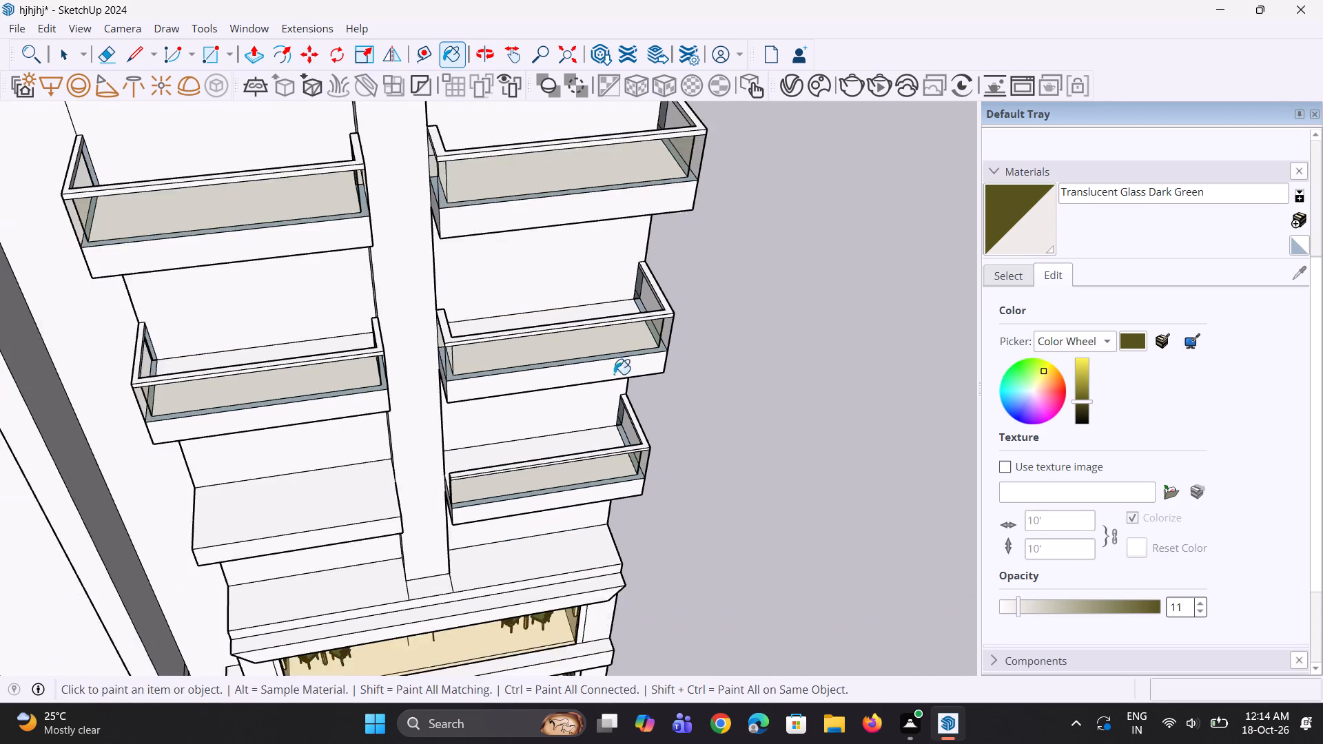
pyautogui.scroll(-4, 623, 362)
pyautogui.moveTo(619, 318); pyautogui.dragTo(630, 245, button='middle')
pyautogui.scroll(10, 427, 394)
pyautogui.moveTo(540, 473); pyautogui.dragTo(614, 459, button='middle')
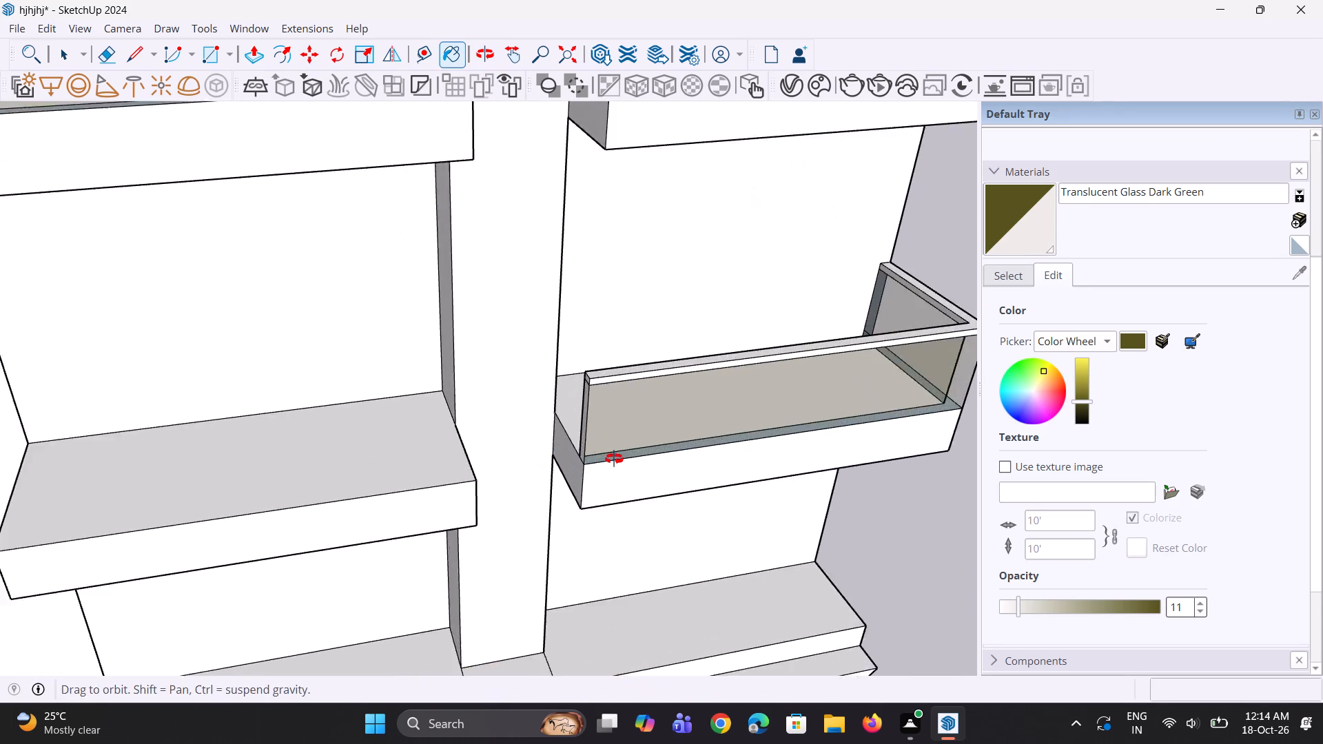
pyautogui.moveTo(614, 459); pyautogui.dragTo(633, 456, button='middle')
pyautogui.press('space')
pyautogui.press('space')
pyautogui.moveTo(596, 461); pyautogui.dragTo(555, 422, button='middle')
pyautogui.scroll(2, 662, 328)
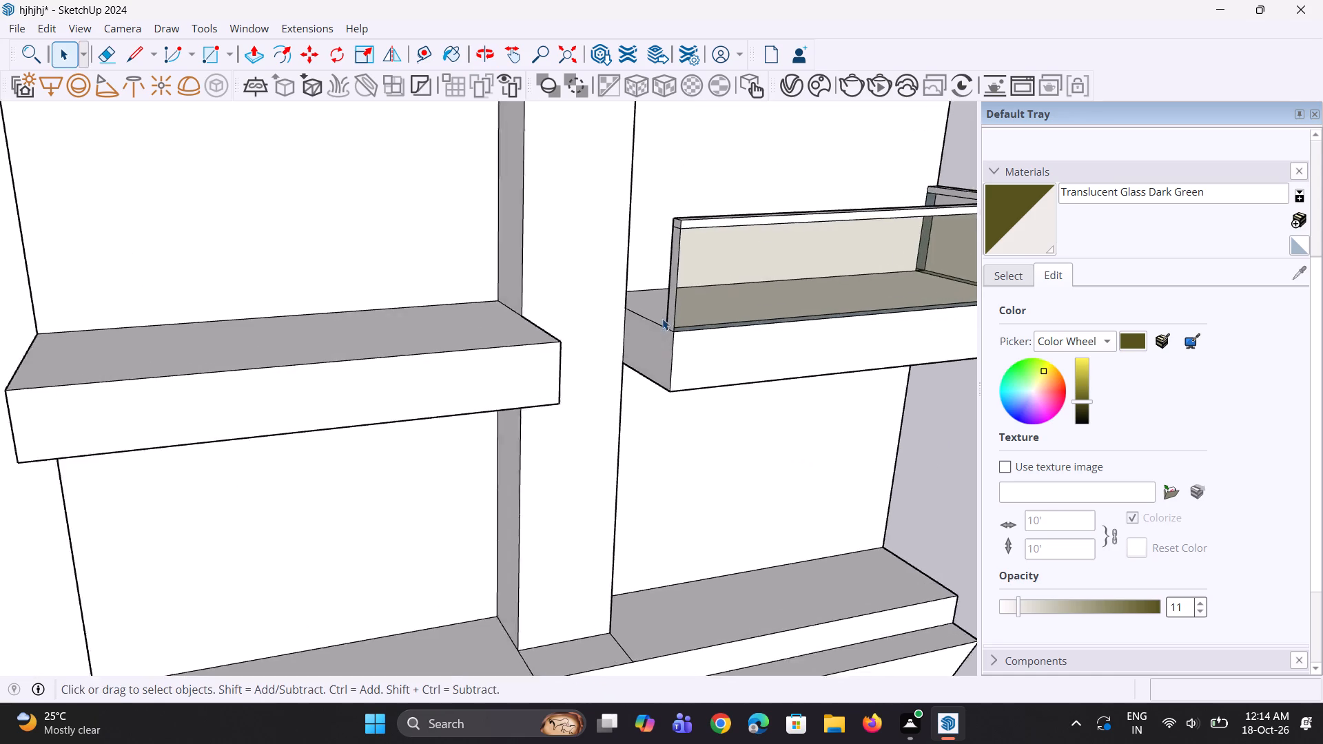
pyautogui.scroll(11, 662, 318)
pyautogui.moveTo(663, 312); pyautogui.dragTo(892, 378, button='middle')
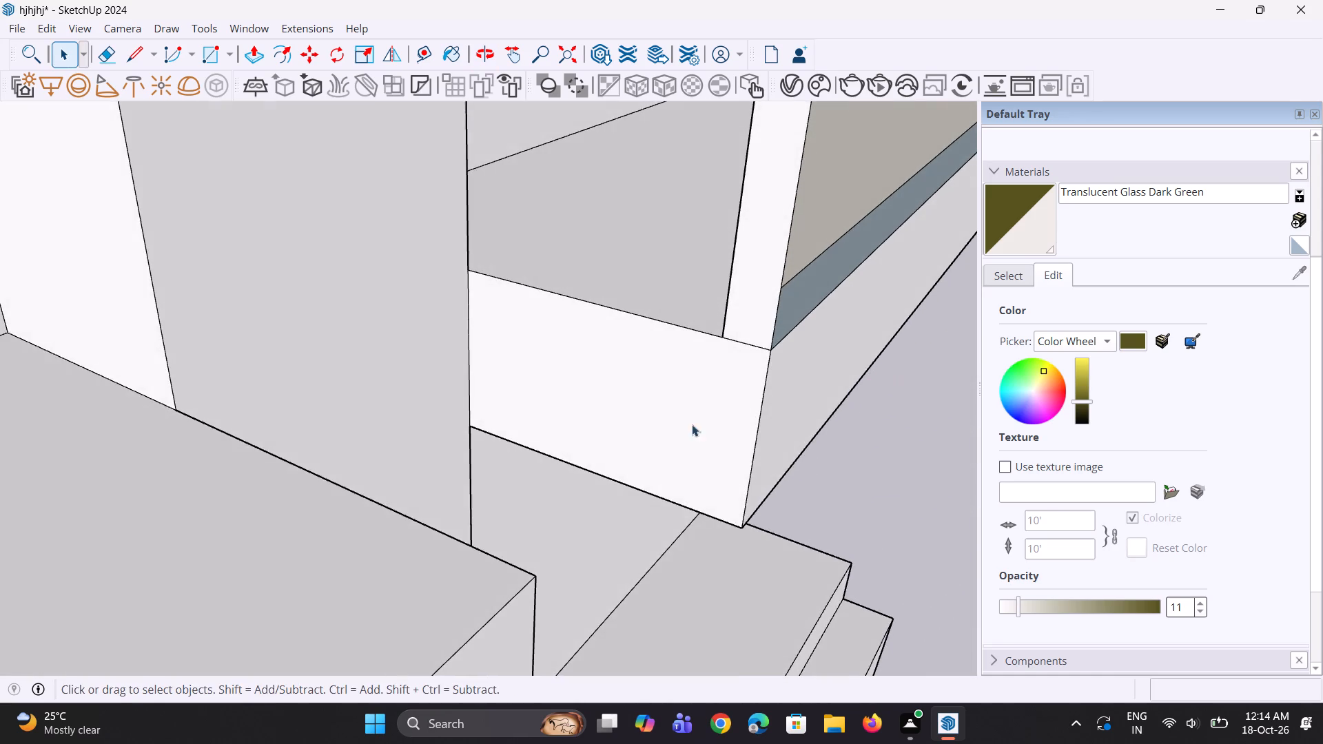
pyautogui.scroll(-5, 690, 428)
pyautogui.moveTo(685, 418); pyautogui.dragTo(869, 454, button='middle')
pyautogui.scroll(1, 799, 208)
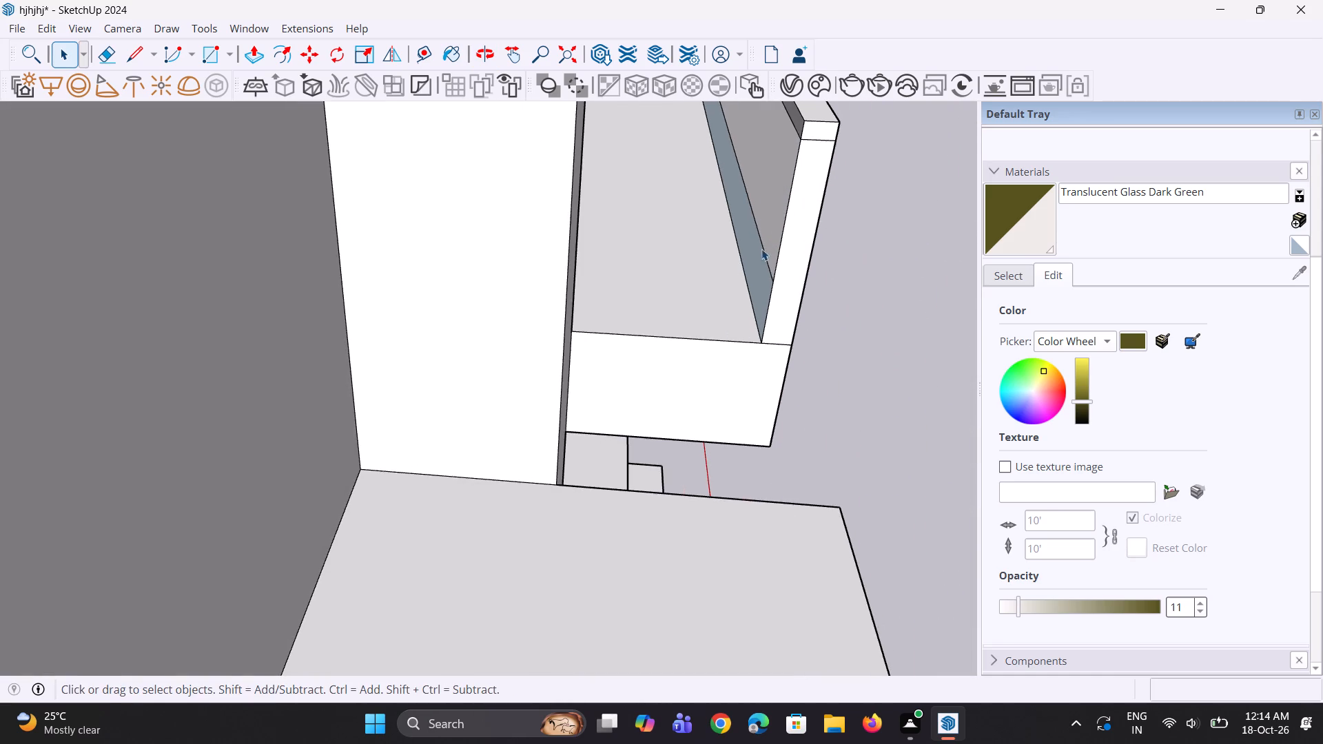
pyautogui.scroll(-4, 716, 292)
pyautogui.scroll(11, 730, 225)
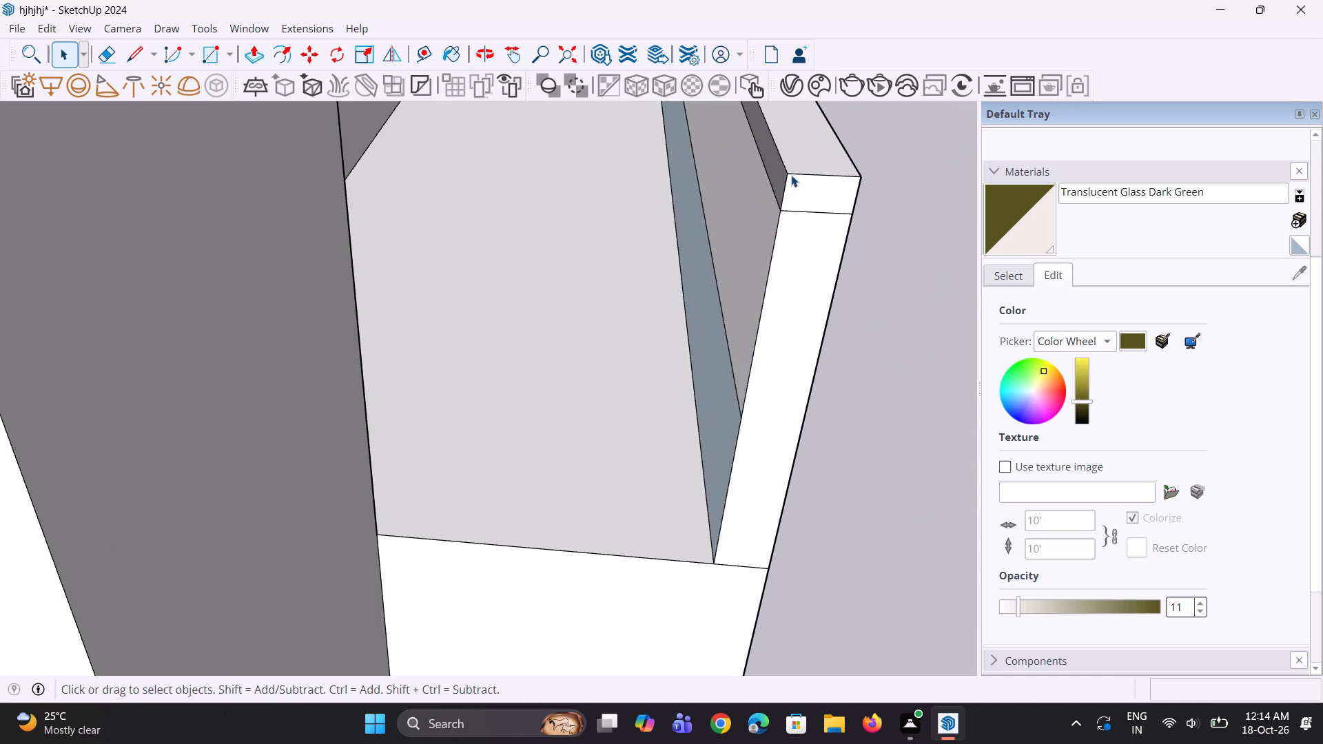
pyautogui.click(788, 180)
pyautogui.keyDown('ctrl'); pyautogui.click(775, 248); pyautogui.keyUp('ctrl')
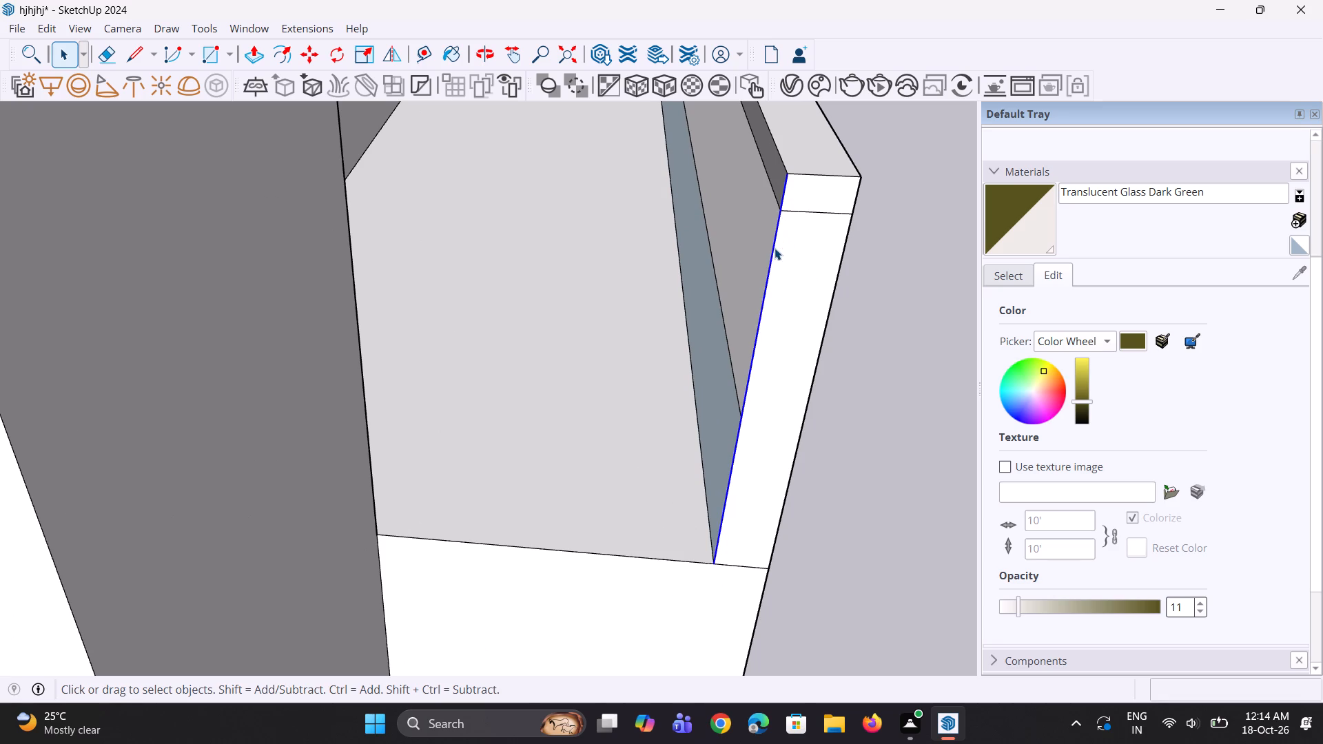
pyautogui.press('m')
pyautogui.scroll(1, 791, 179)
pyautogui.click(789, 171)
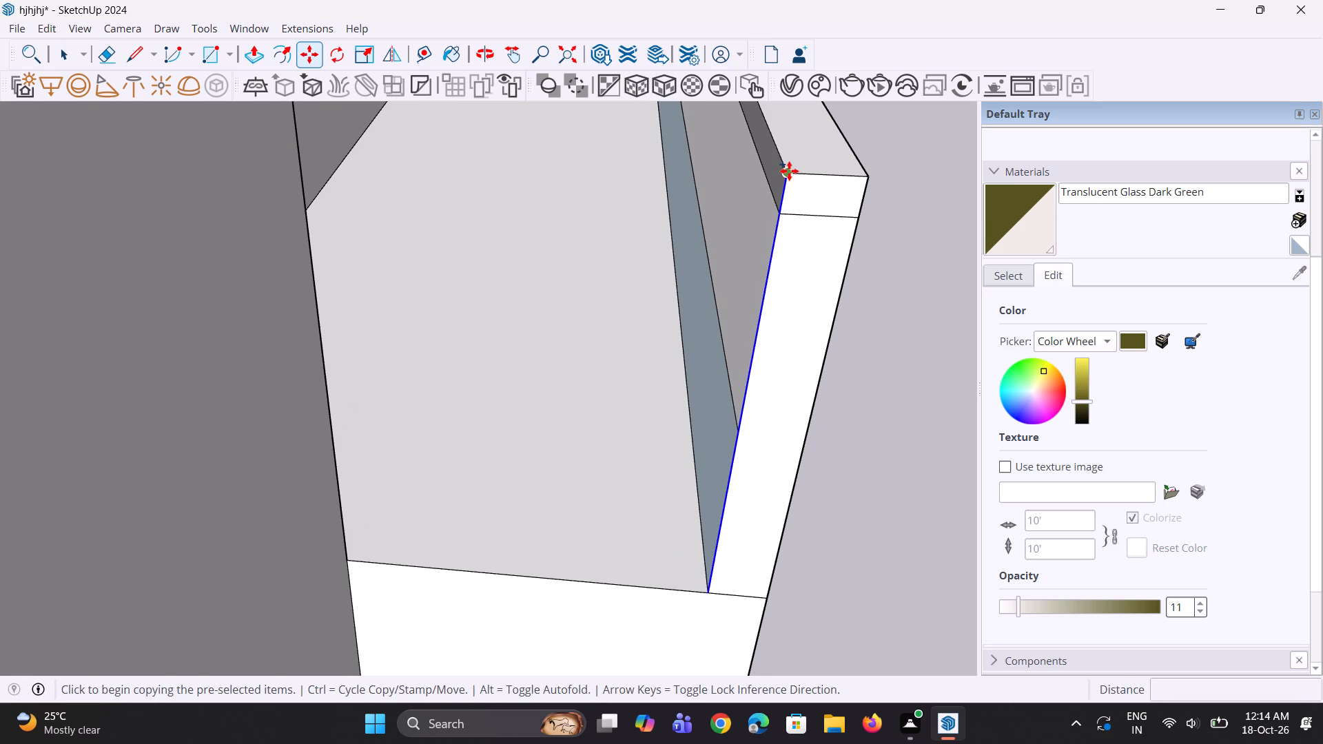
pyautogui.click(768, 138)
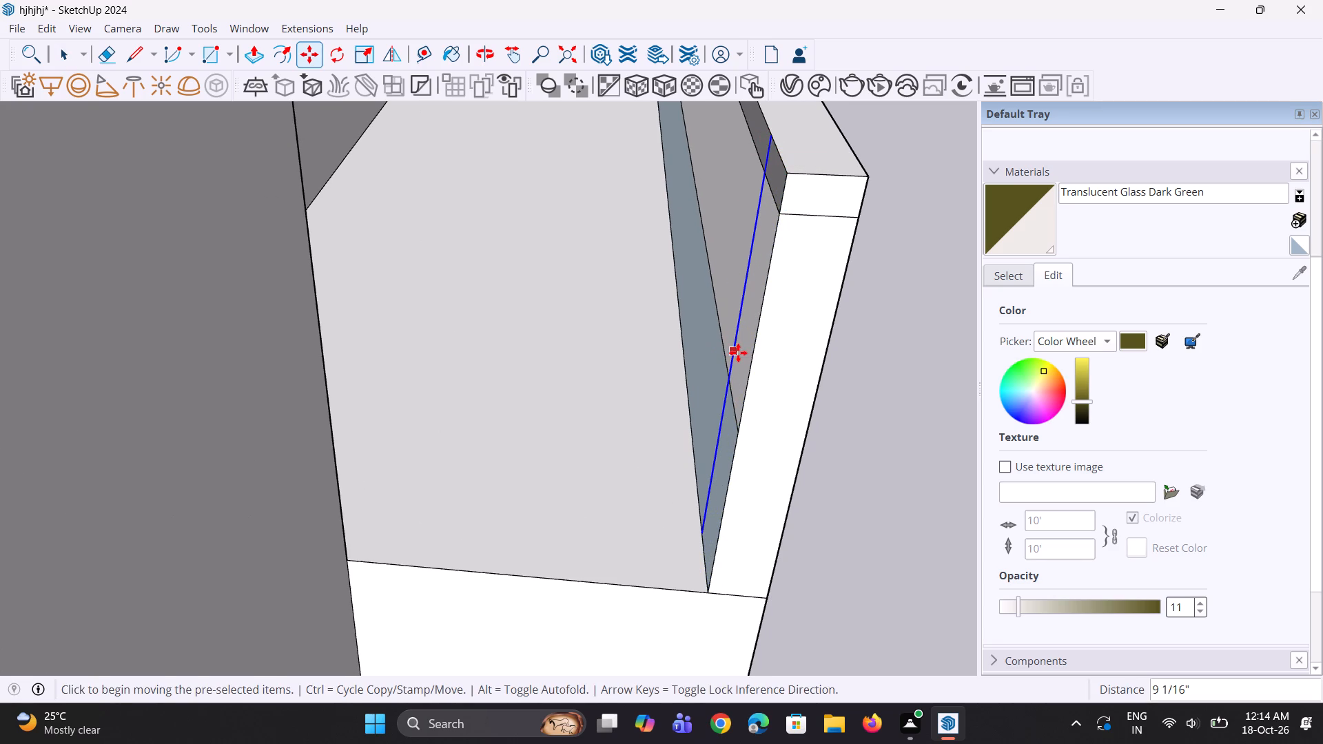
# Push/Pull the marked end strip of the front panel 3' 2 7/16" to the wall and extend its top rail strip equally.
pyautogui.press('p')
pyautogui.click(747, 359)
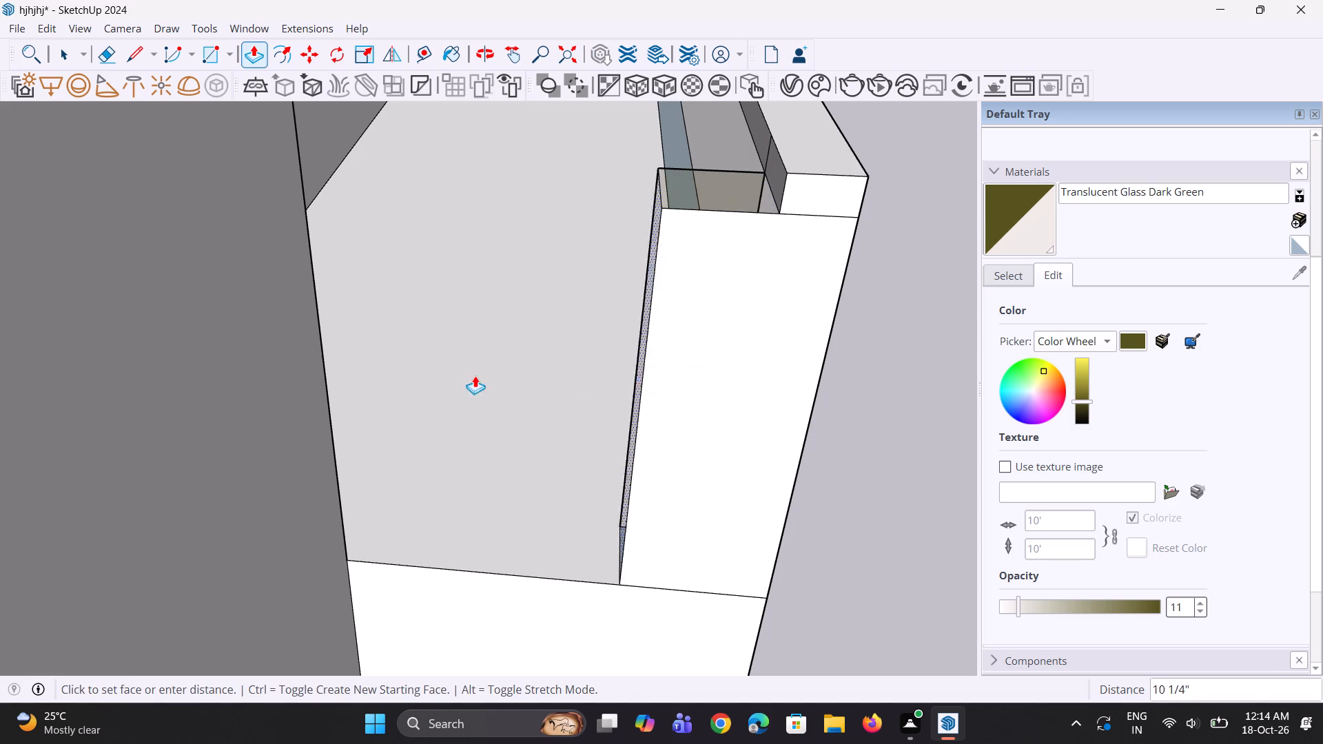
pyautogui.click(337, 447)
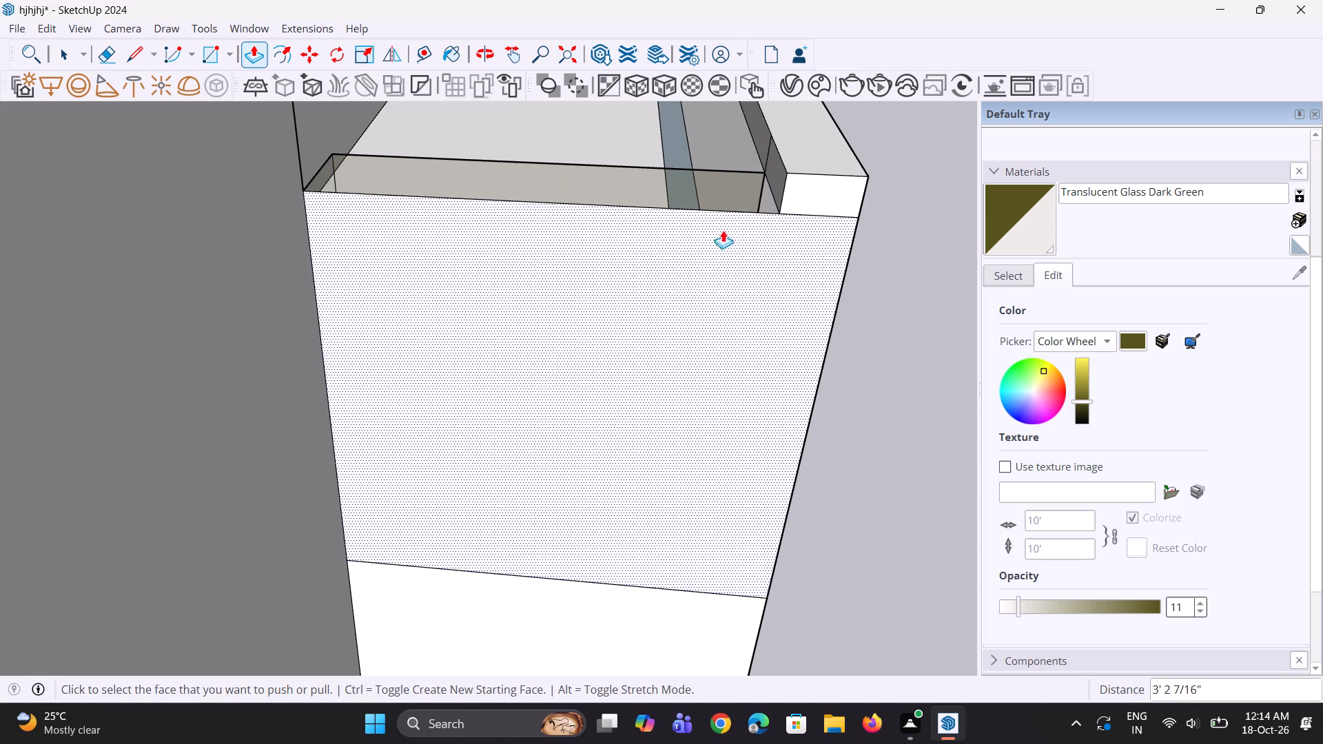
pyautogui.doubleClick(774, 185)
# Paint the outer face of the new side railing panel beside the central column with Translucent Glass Dark Green.
pyautogui.moveTo(1049, 215); pyautogui.dragTo(1043, 221)
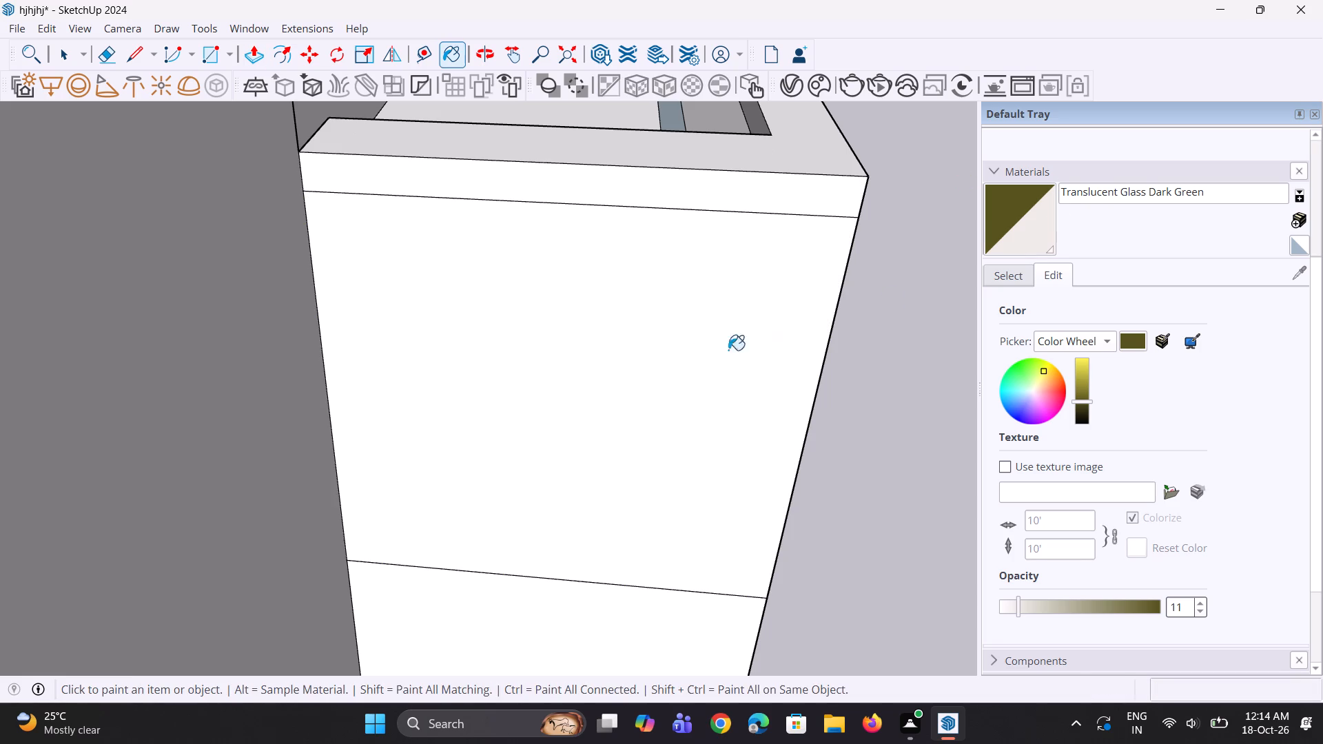
pyautogui.click(693, 357)
pyautogui.moveTo(752, 382); pyautogui.dragTo(404, 362, button='middle')
pyautogui.scroll(-18, 413, 355)
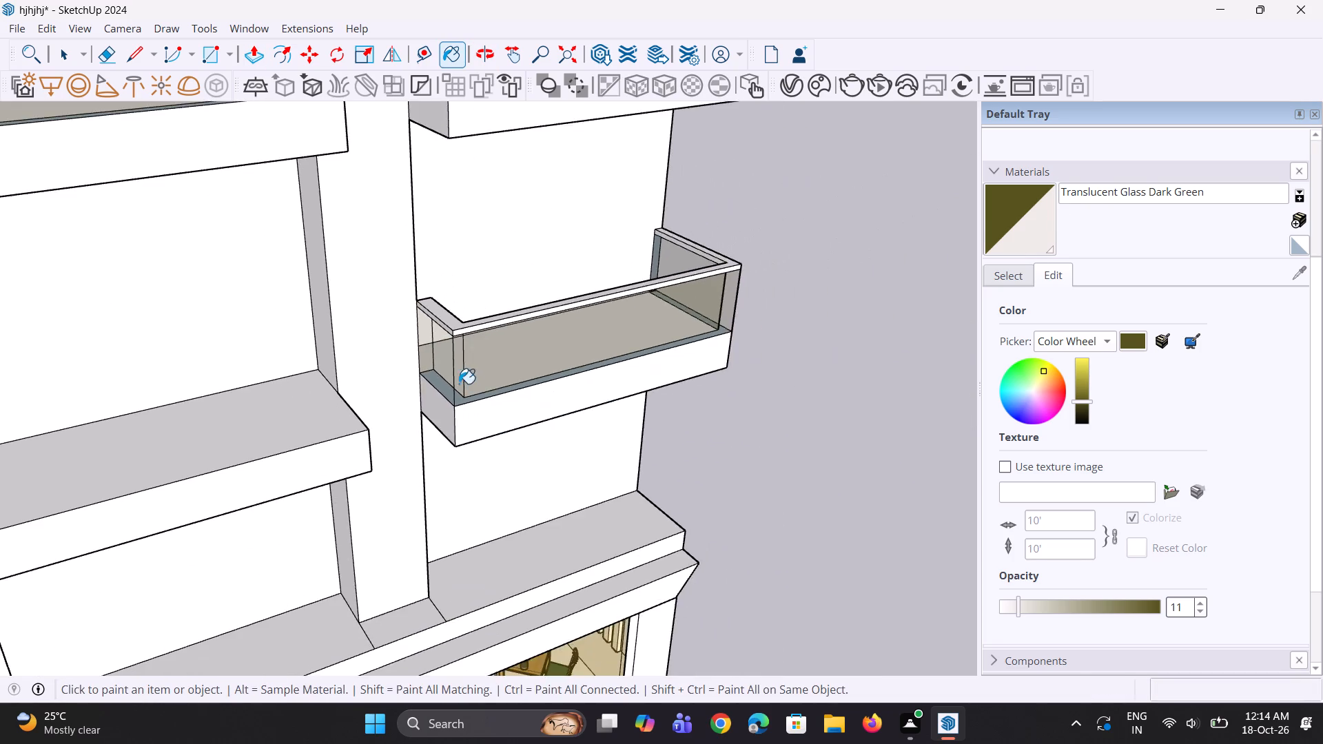
pyautogui.moveTo(462, 388); pyautogui.dragTo(411, 347, button='middle')
pyautogui.press('space')
pyautogui.press('space')
pyautogui.scroll(-5, 419, 340)
pyautogui.moveTo(302, 329); pyautogui.dragTo(314, 379, button='middle')
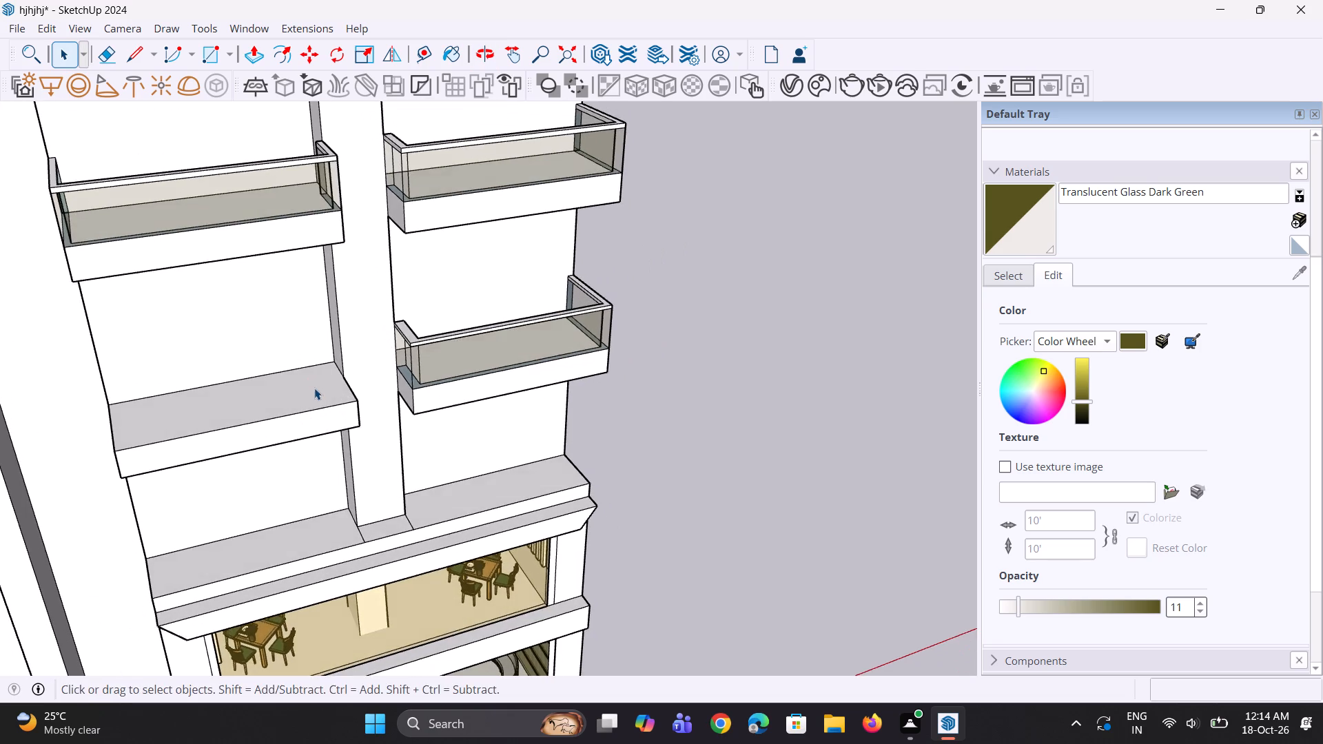
# Thin the new side return with Push/Pull, pushing back its inner rail strip and glass face, finally by 1 11/16" on the rail.
pyautogui.scroll(4, 314, 390)
pyautogui.moveTo(493, 307); pyautogui.dragTo(395, 383, button='middle')
pyautogui.scroll(7, 393, 383)
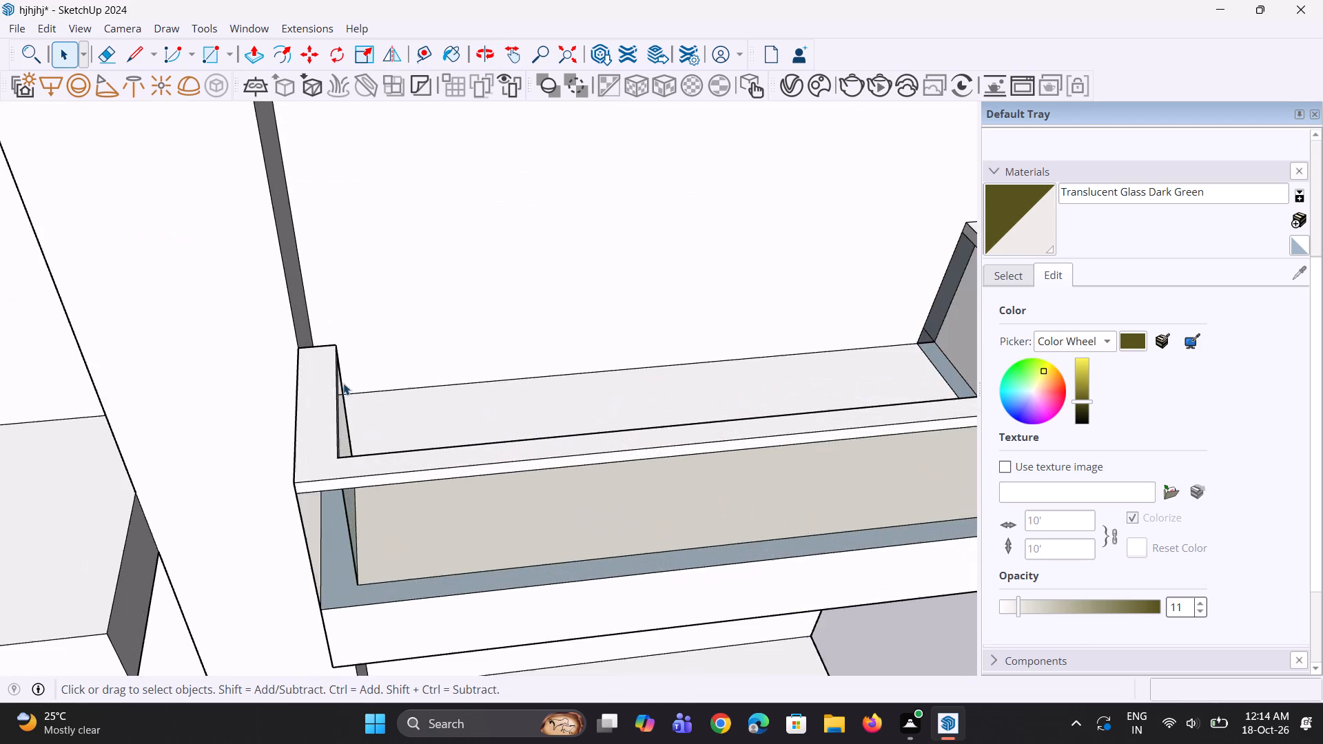
pyautogui.scroll(5, 343, 383)
pyautogui.scroll(-4, 327, 384)
pyautogui.moveTo(372, 419); pyautogui.dragTo(247, 430, button='middle')
pyautogui.scroll(3, 178, 393)
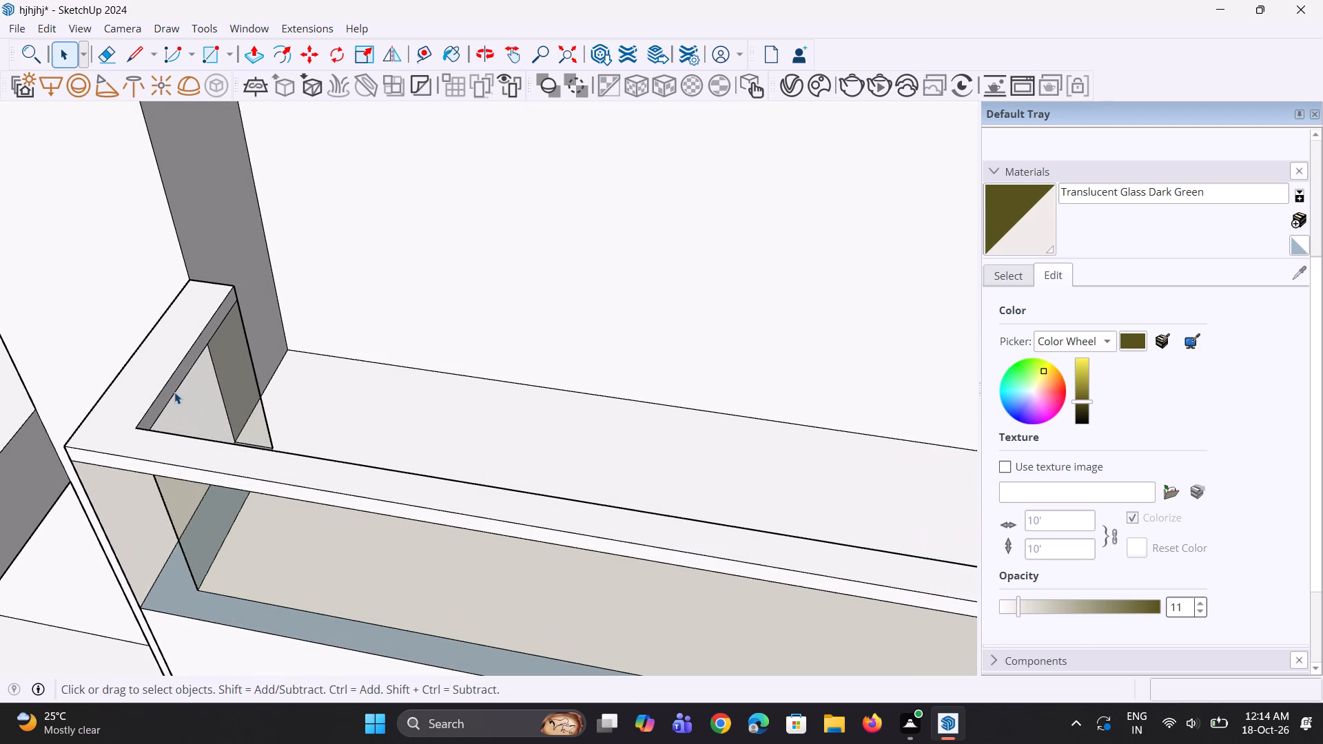
pyautogui.scroll(1, 174, 392)
pyautogui.press('p')
pyautogui.click(174, 384)
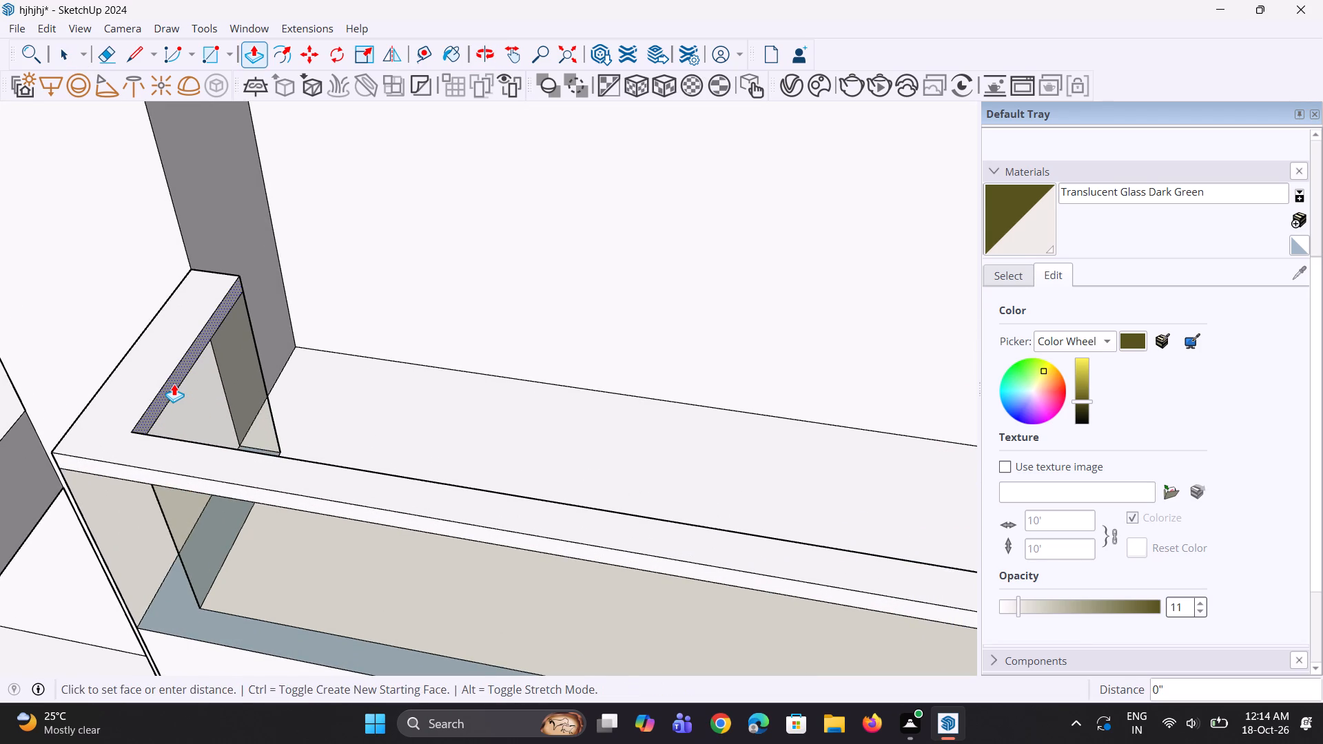
pyautogui.click(170, 382)
pyautogui.doubleClick(194, 399)
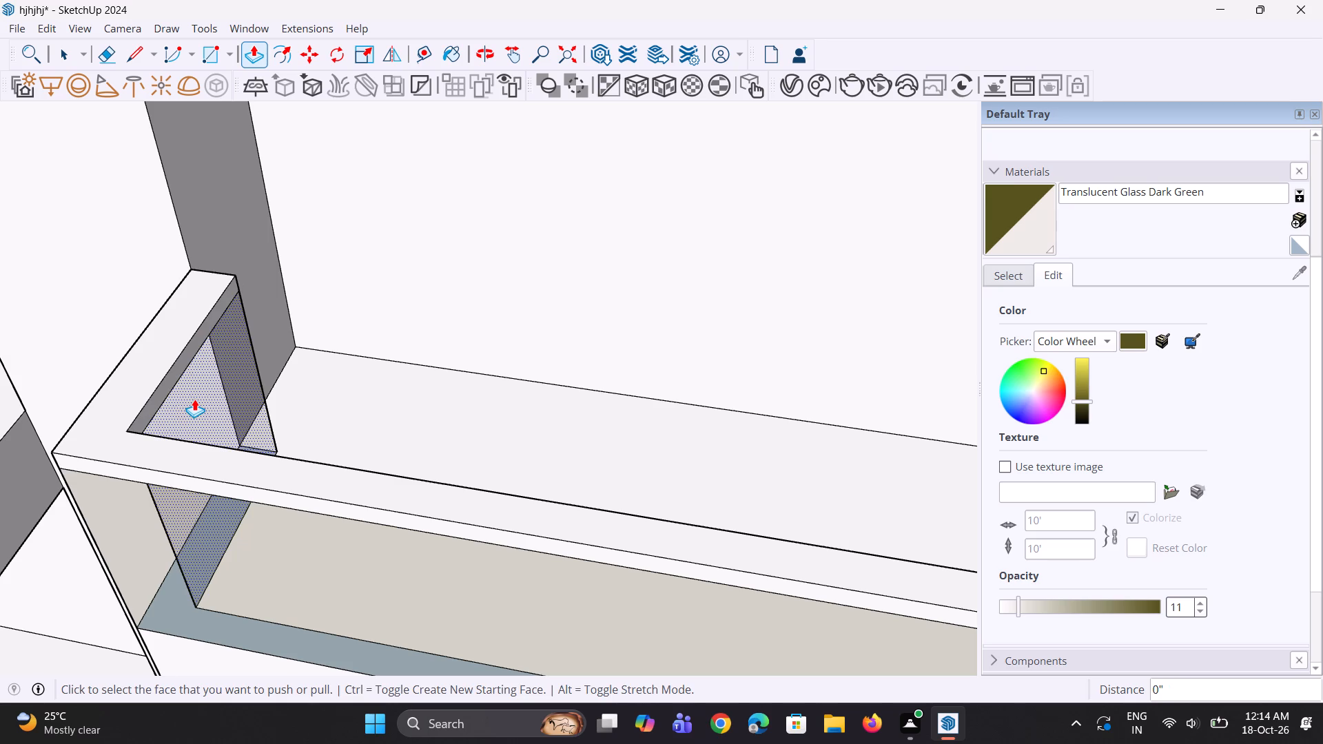
pyautogui.moveTo(170, 386); pyautogui.dragTo(160, 381)
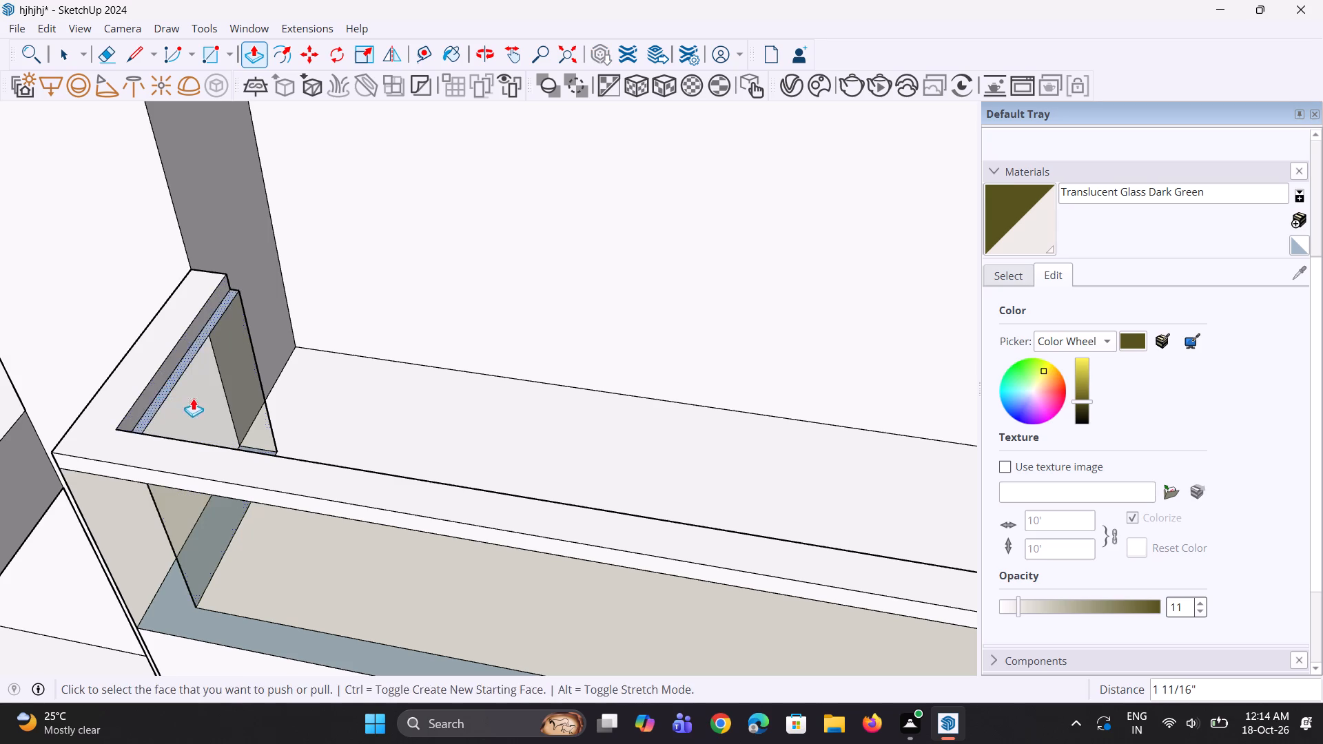
pyautogui.doubleClick(195, 400)
pyautogui.moveTo(162, 397); pyautogui.dragTo(291, 411, button='middle')
pyautogui.scroll(-12, 340, 358)
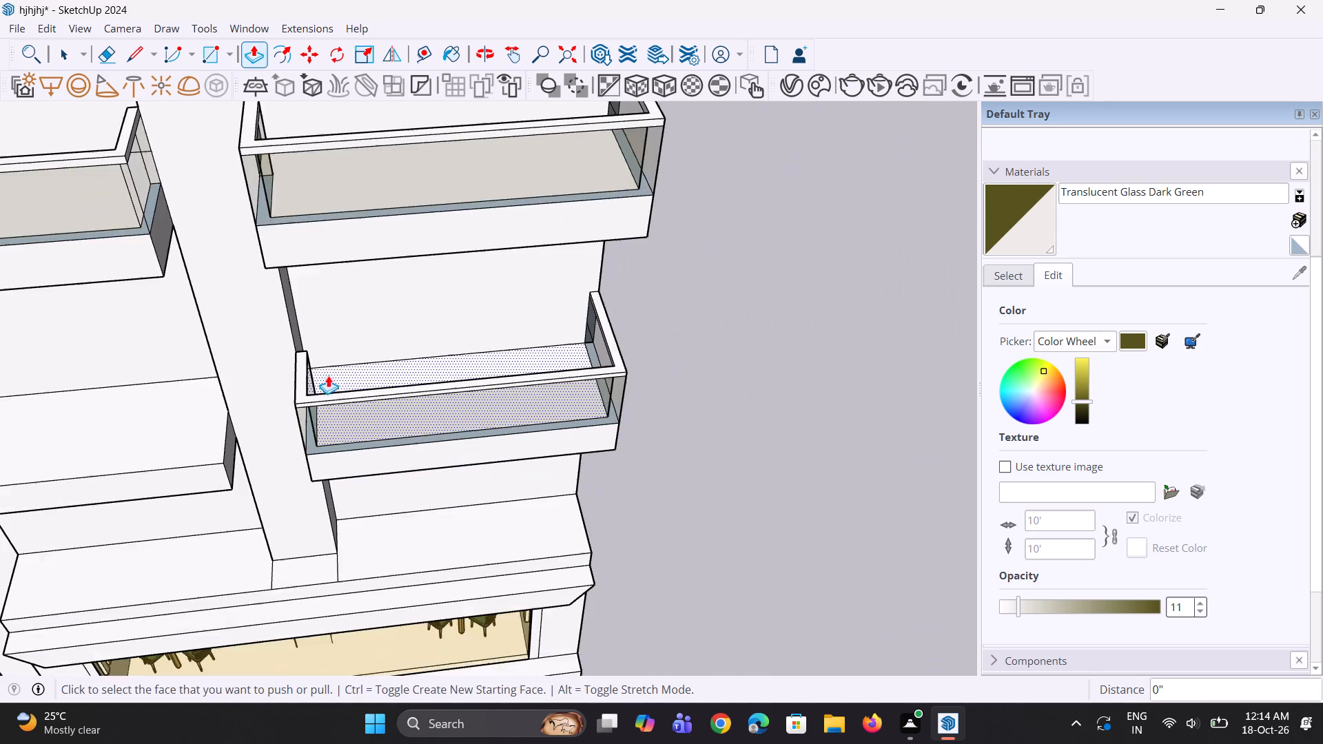
pyautogui.moveTo(320, 388); pyautogui.dragTo(414, 395, button='middle')
pyautogui.press('space')
pyautogui.press('space')
# Copy the front top edge of the unrailed lower left balcony slab 6" inward across its floor.
pyautogui.scroll(-3, 385, 384)
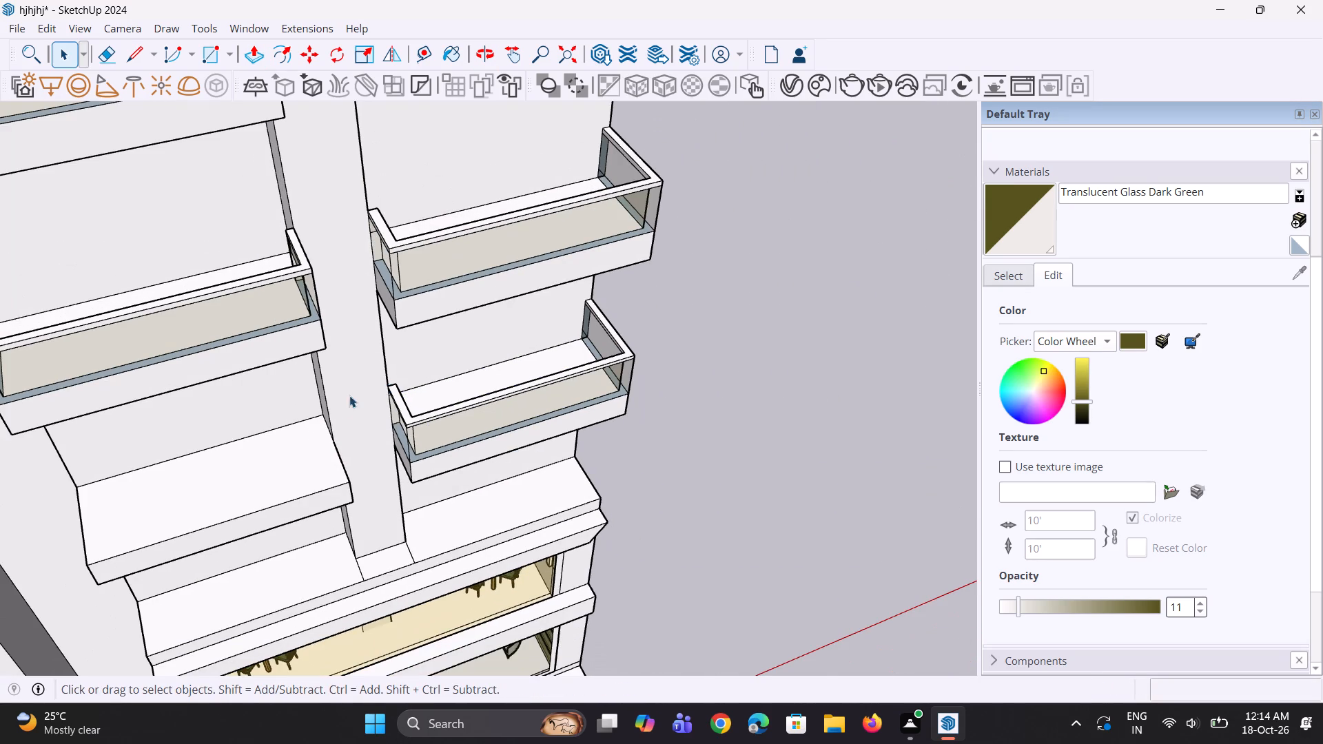
pyautogui.scroll(1, 331, 428)
pyautogui.click(337, 451)
pyautogui.press('space')
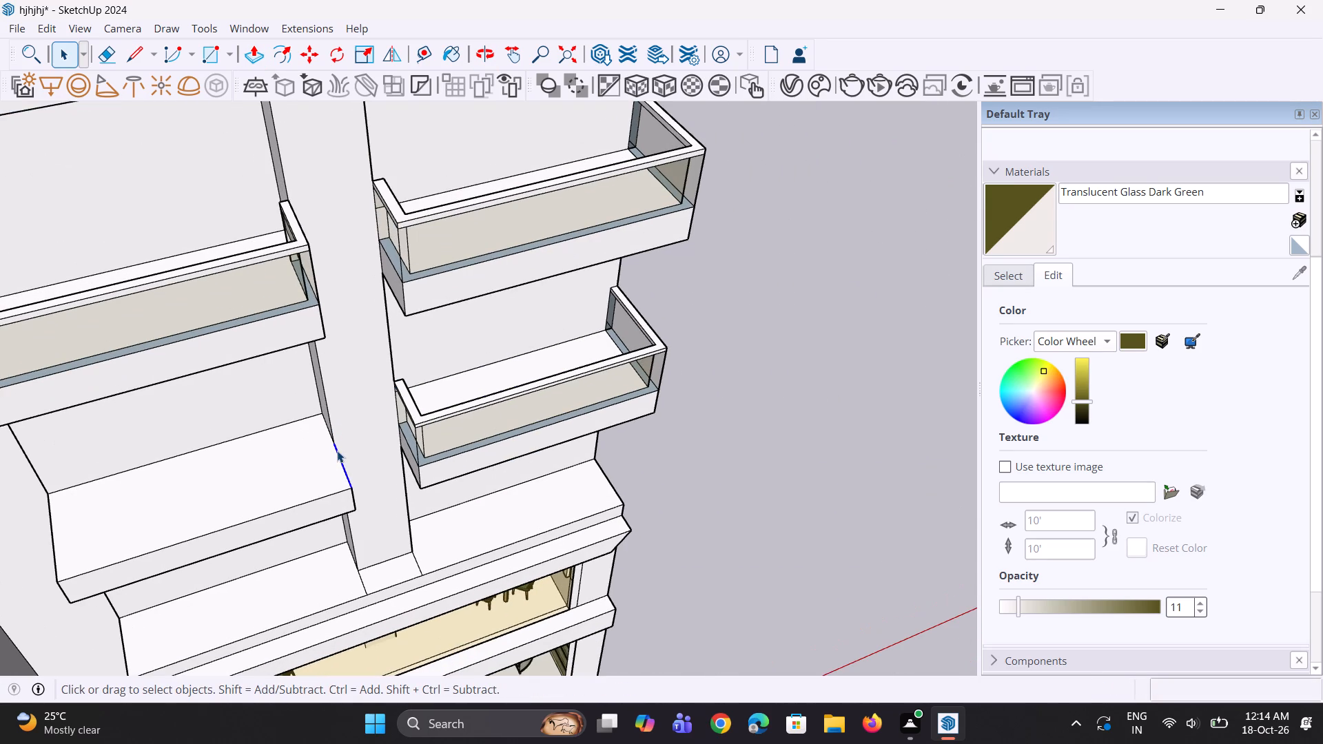
pyautogui.scroll(-5, 335, 368)
pyautogui.click(744, 493)
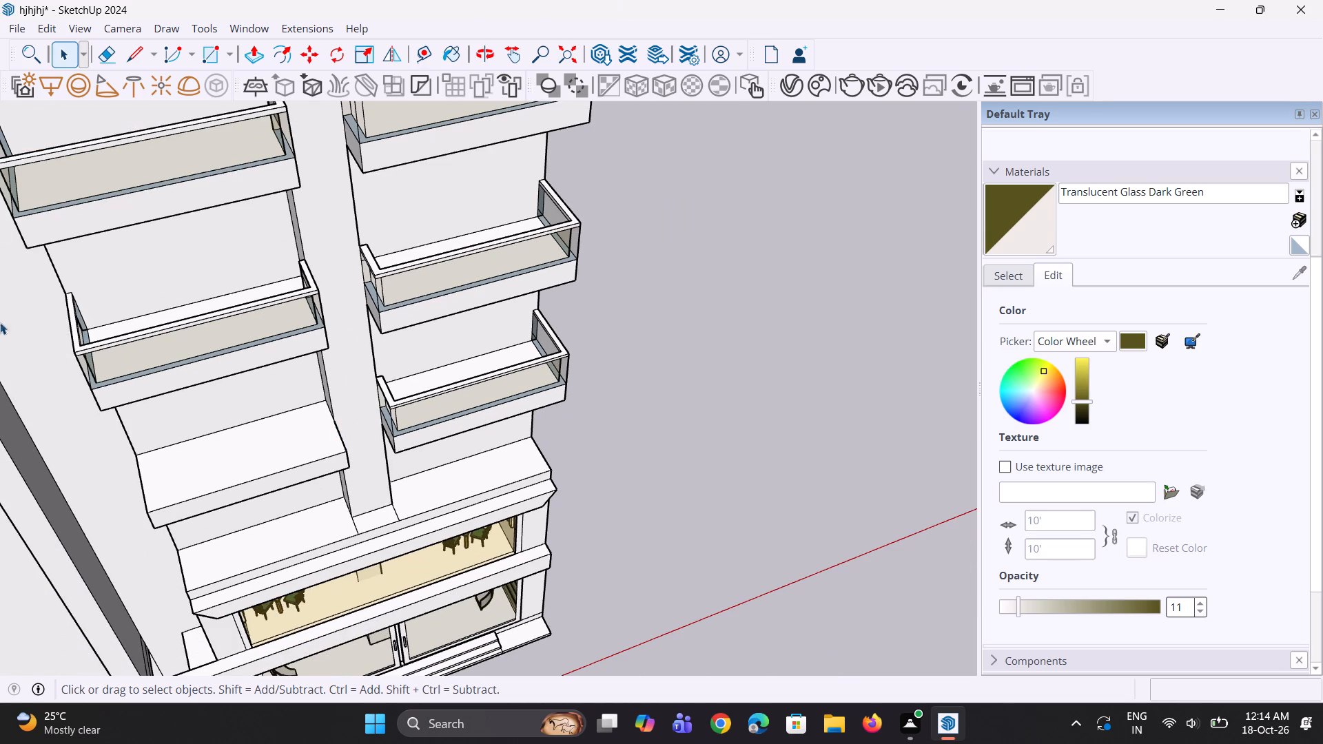
pyautogui.scroll(-3, 219, 448)
pyautogui.moveTo(134, 533); pyautogui.dragTo(336, 451, button='middle')
pyautogui.scroll(3, 300, 480)
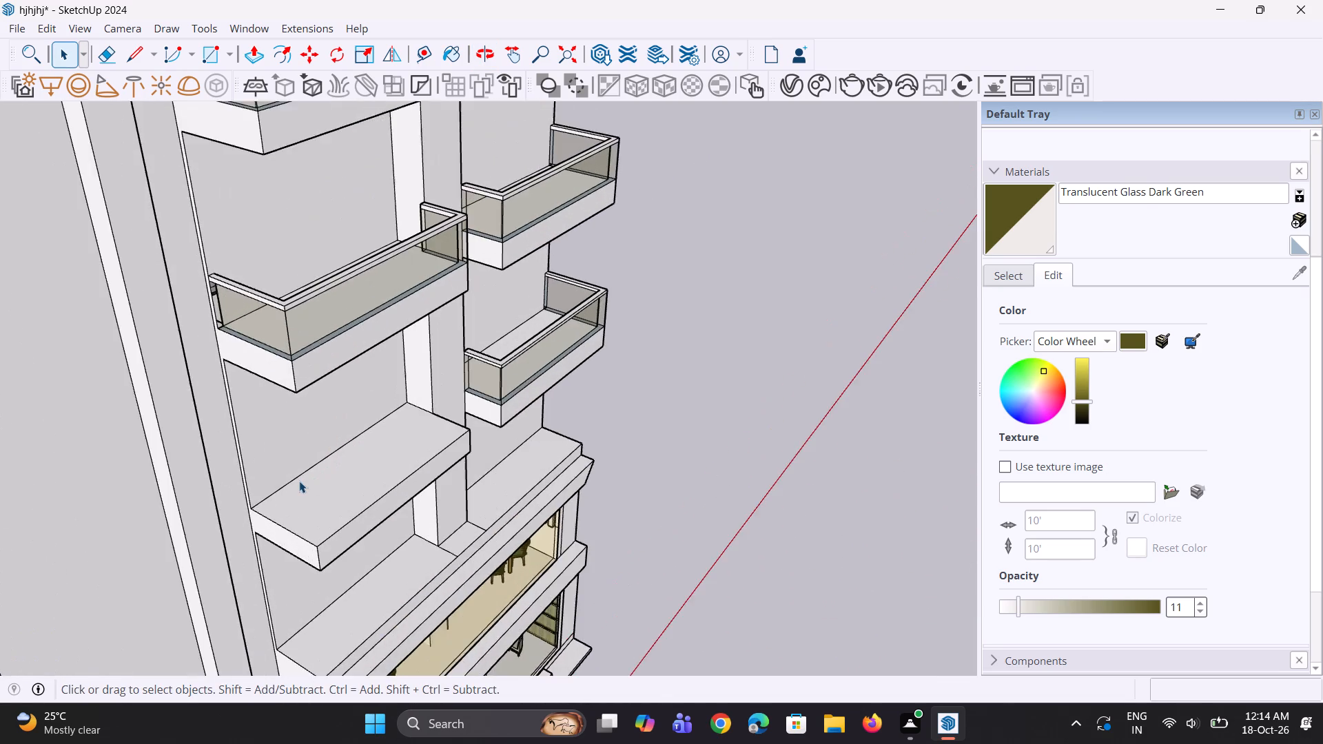
pyautogui.scroll(5, 311, 485)
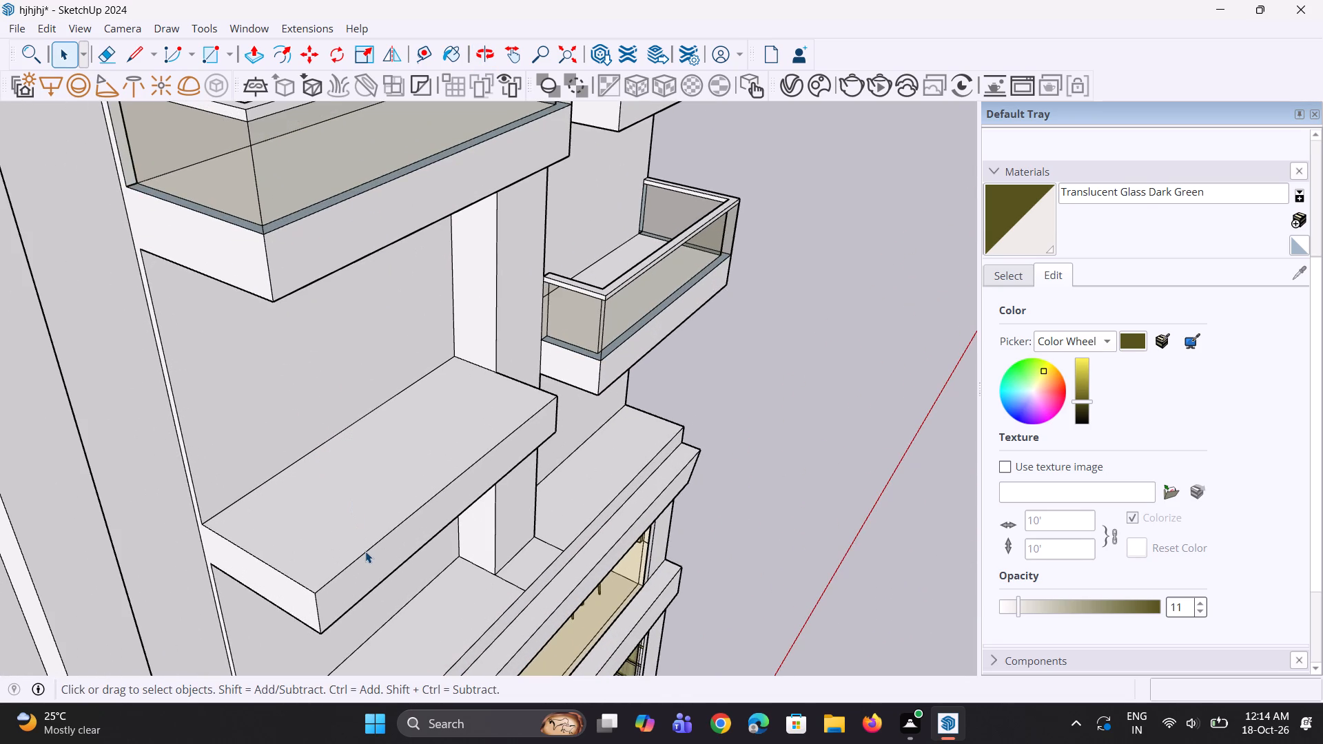
pyautogui.click(365, 551)
pyautogui.press('m')
pyautogui.scroll(1, 318, 576)
pyautogui.click(315, 597)
pyautogui.click(302, 587)
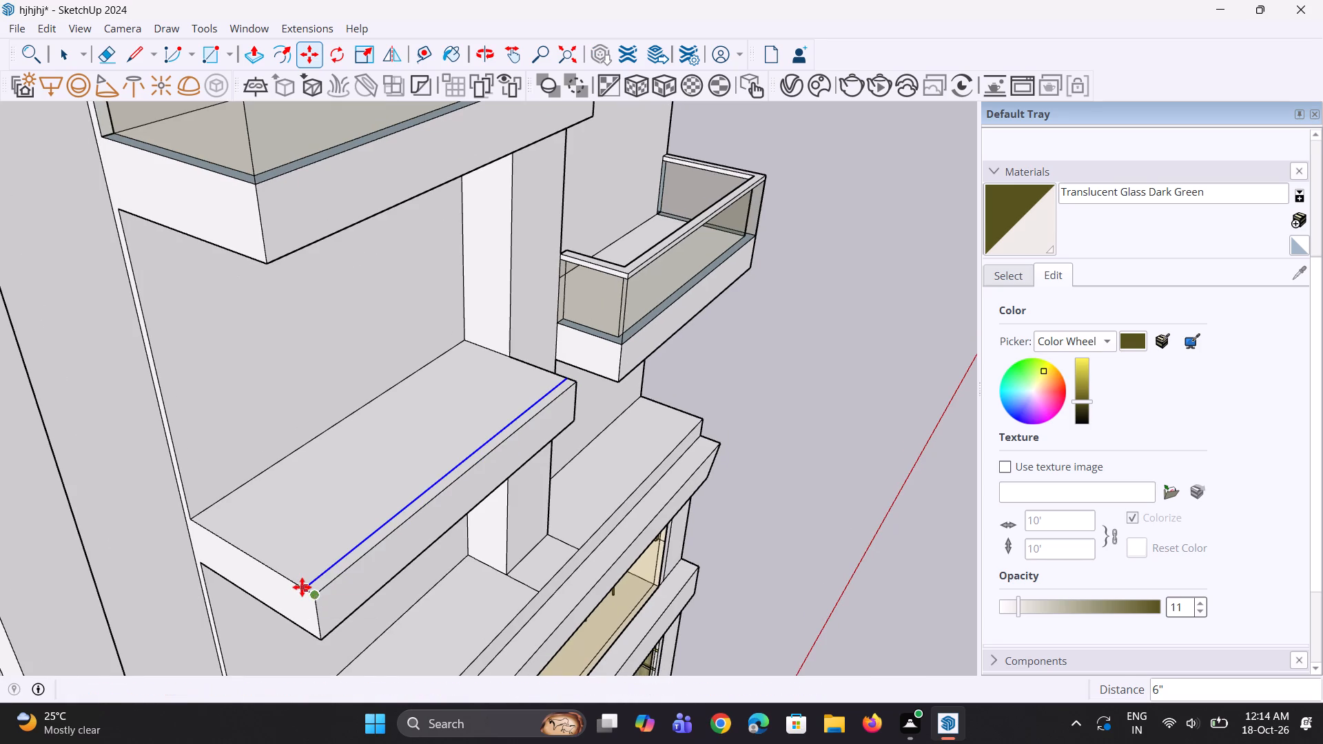
pyautogui.press('space')
pyautogui.press('space')
# Push/Pull the slab's front edge strip up level with the underside of the adjacent right balcony's top rail.
pyautogui.press('p')
pyautogui.click(354, 555)
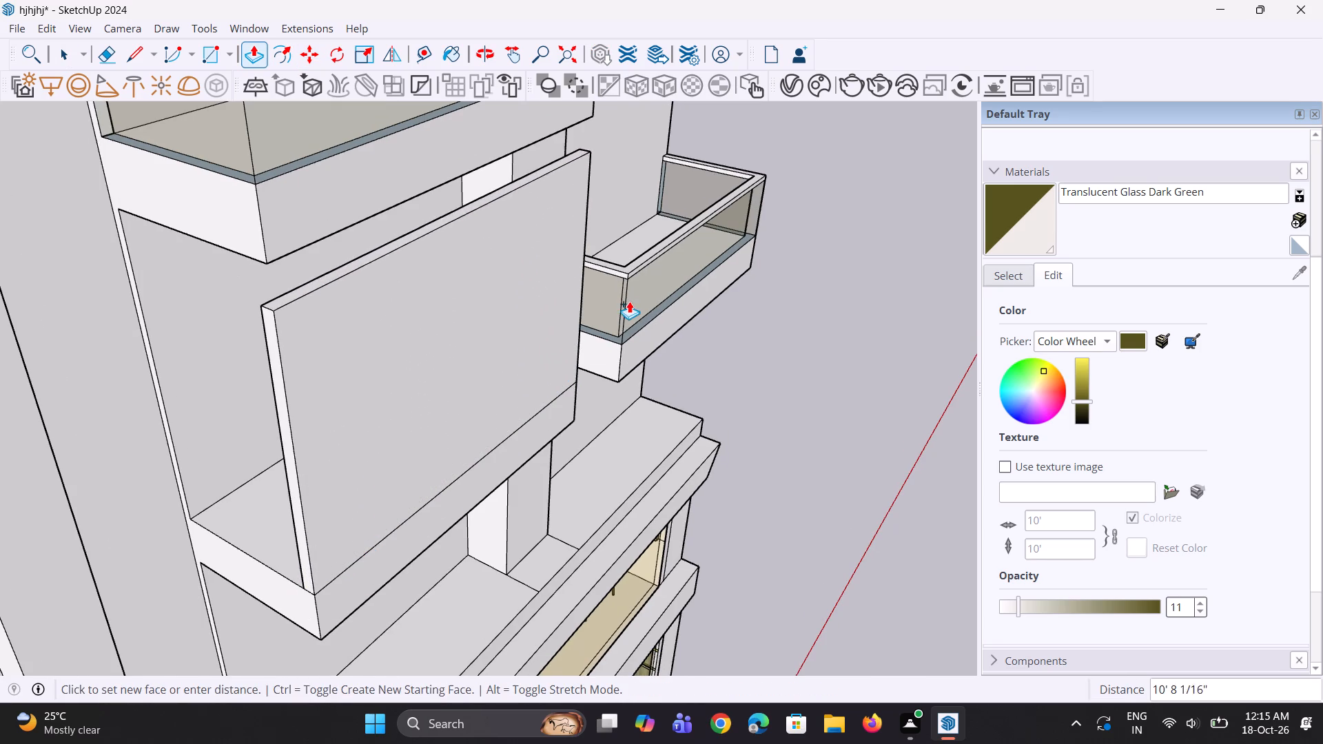
pyautogui.click(637, 278)
# Add a 3 5/16" top rail section above the new front panel, level with the adjacent balcony's rail top.
pyautogui.moveTo(478, 422); pyautogui.dragTo(431, 433, button='middle')
pyautogui.scroll(2, 476, 364)
pyautogui.click(509, 349)
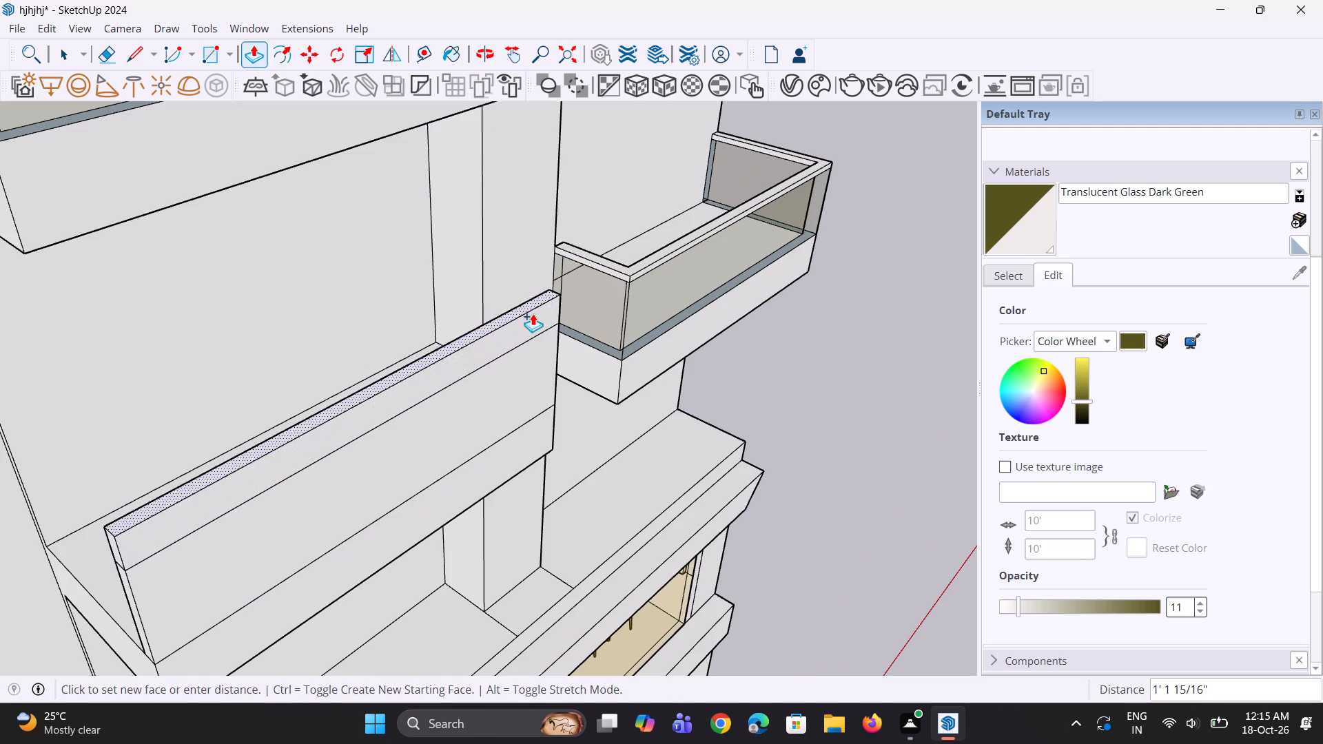
pyautogui.click(630, 272)
# Copy the panel's and top rail's inner vertical end edges 6" along the lower left railing's inner face.
pyautogui.moveTo(294, 450); pyautogui.dragTo(502, 407, button='middle')
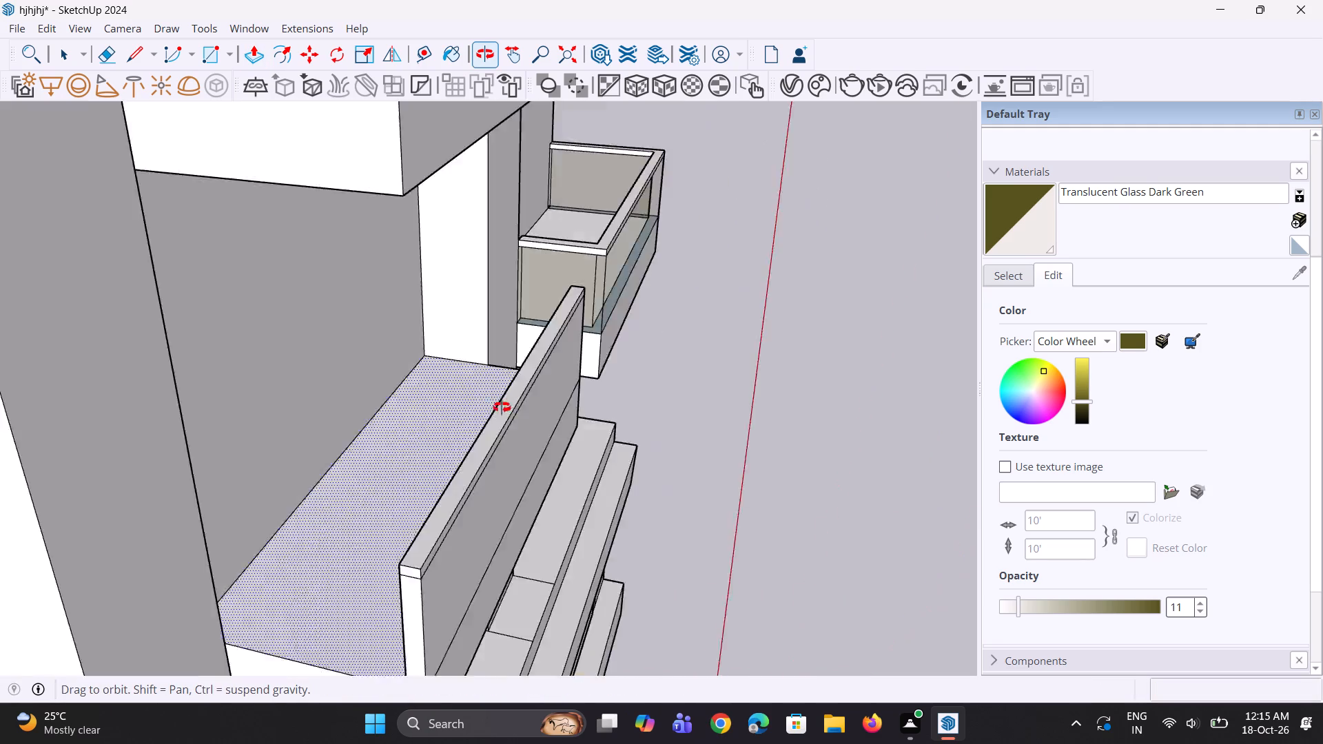
pyautogui.moveTo(502, 407); pyautogui.dragTo(509, 402, button='middle')
pyautogui.scroll(7, 463, 592)
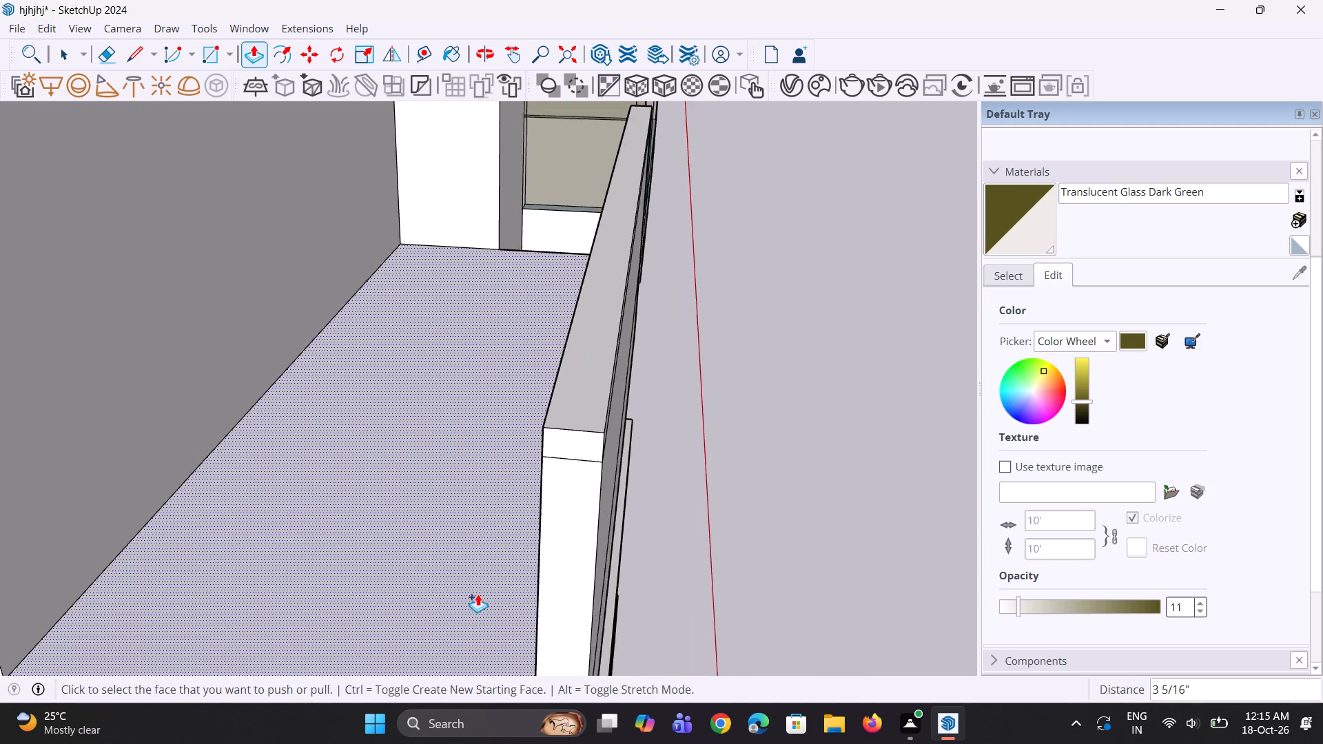
pyautogui.scroll(3, 478, 594)
pyautogui.moveTo(490, 599); pyautogui.dragTo(593, 569, button='middle')
pyautogui.press('space')
pyautogui.click(603, 539)
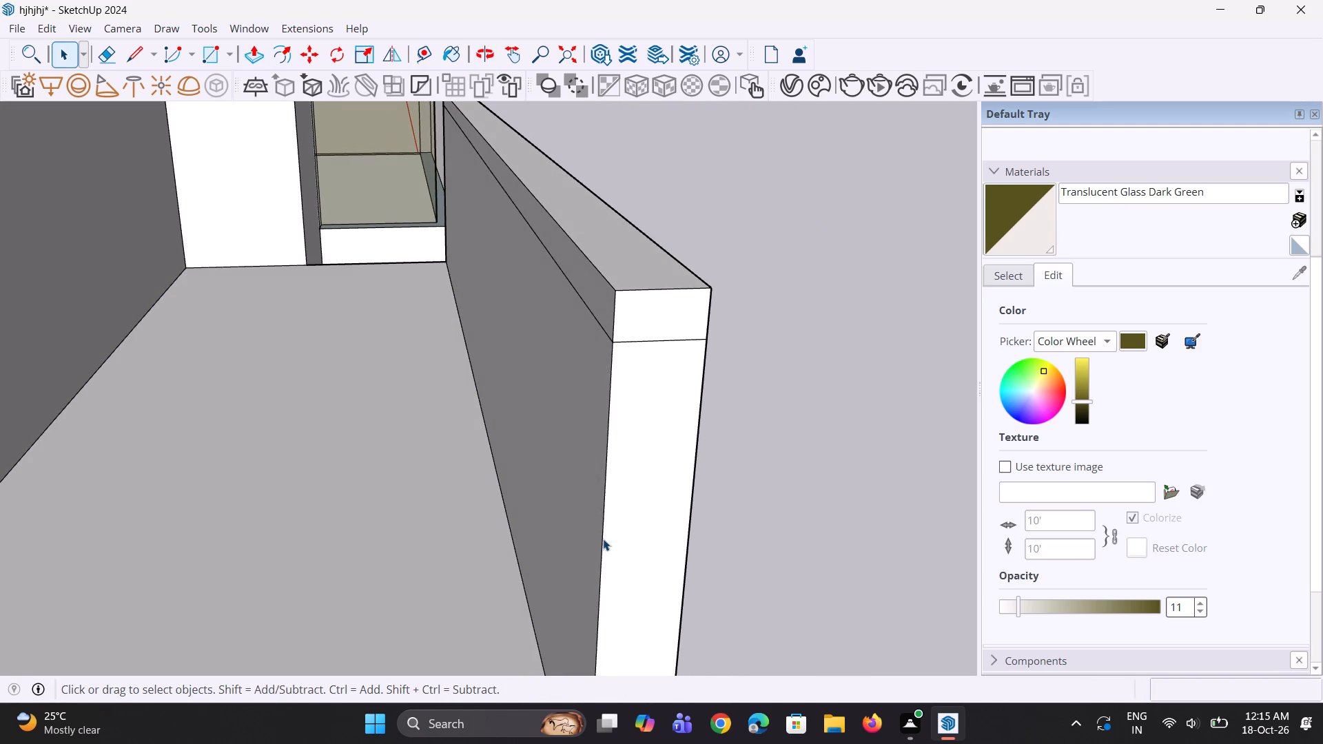
pyautogui.scroll(3, 601, 437)
pyautogui.keyDown('ctrl'); pyautogui.click(618, 279); pyautogui.keyUp('ctrl')
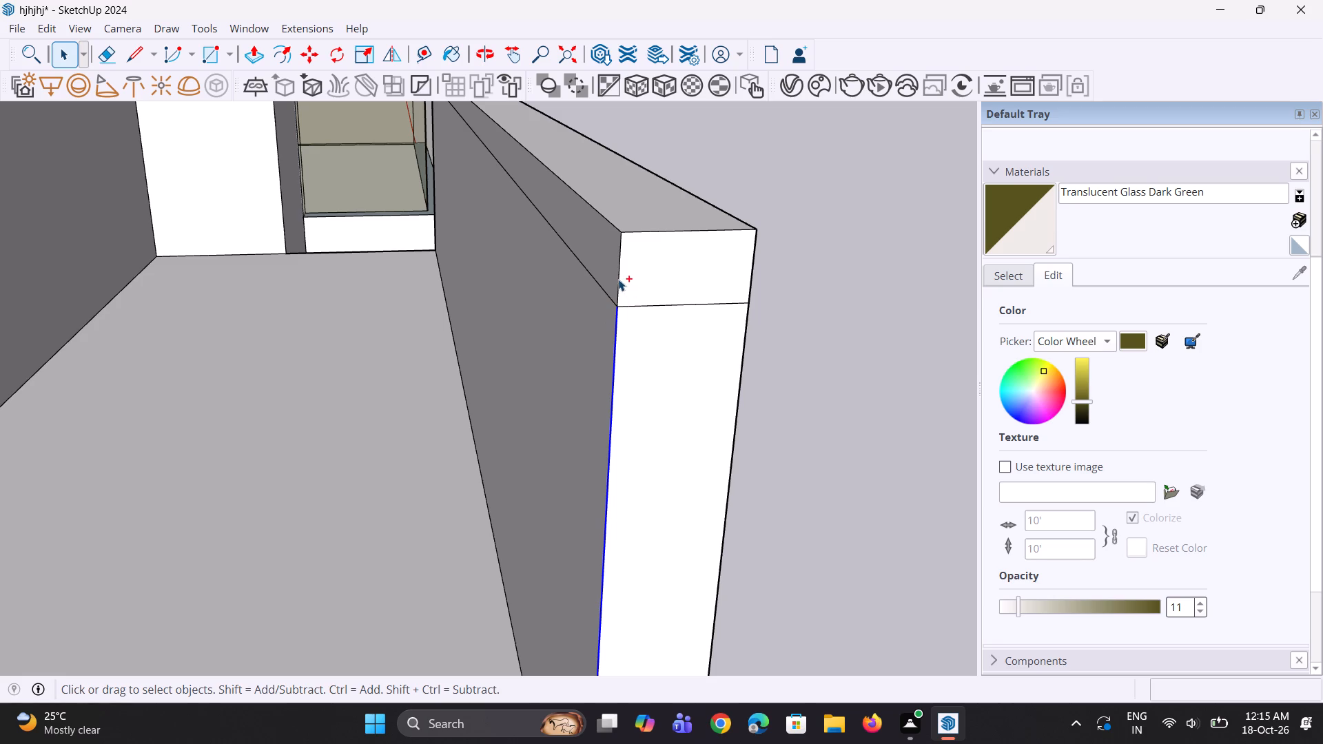
pyautogui.press('m')
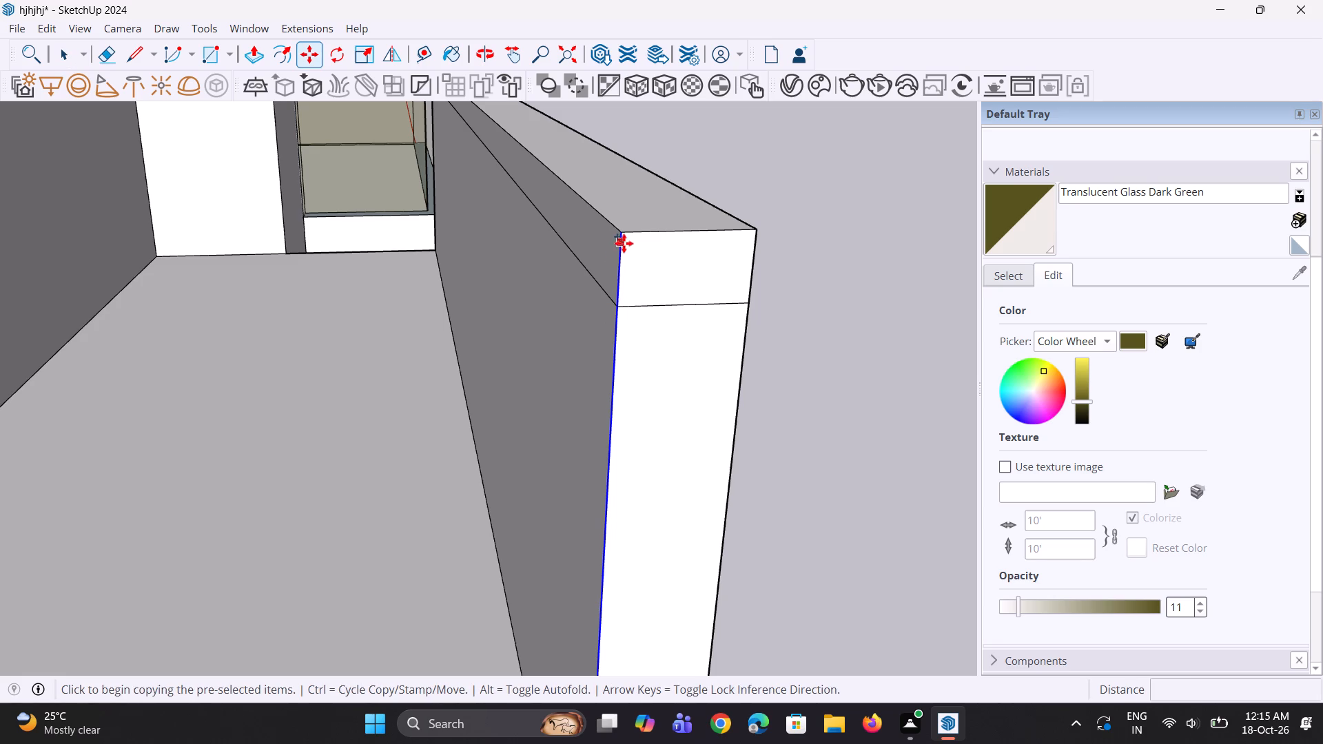
pyautogui.click(625, 241)
pyautogui.click(590, 214)
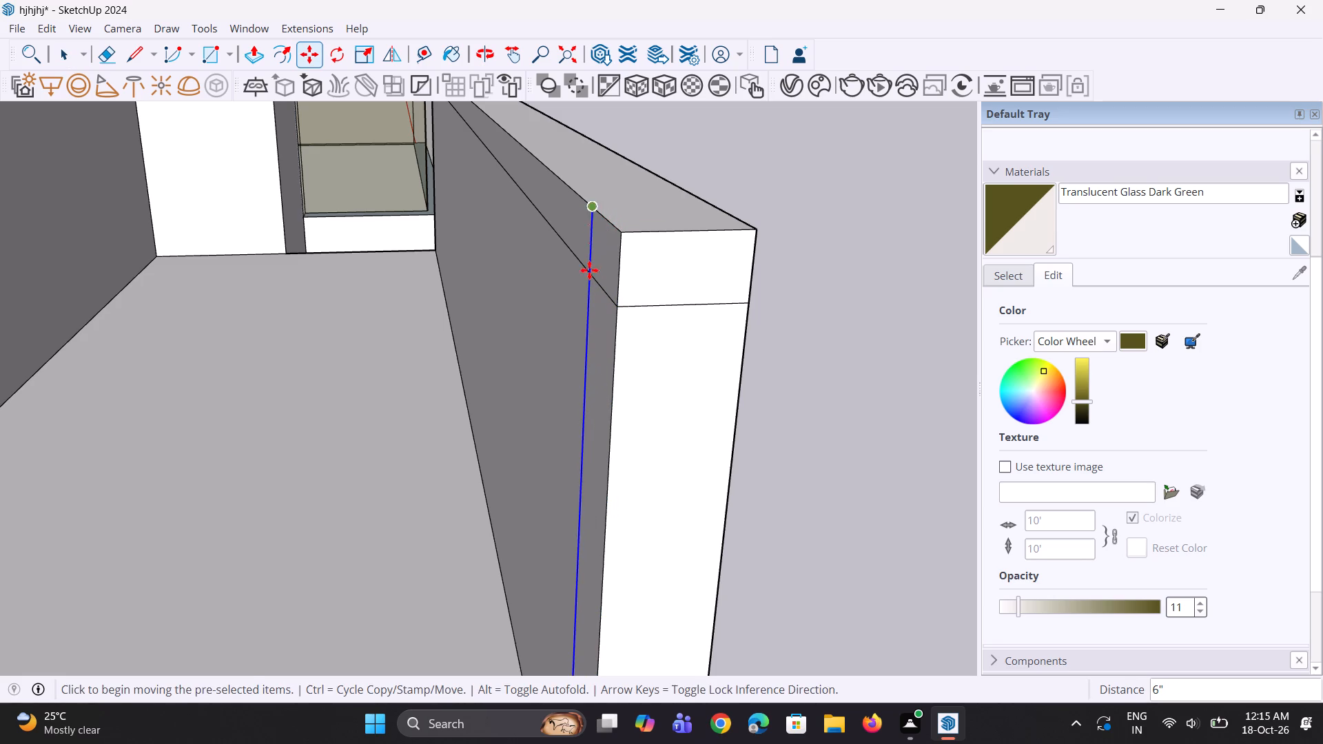
# Paint the inner face of the lower left balcony's front panel with Translucent Glass Dark Green.
pyautogui.click(1069, 225)
pyautogui.click(1019, 234)
pyautogui.click(562, 360)
pyautogui.click(588, 378)
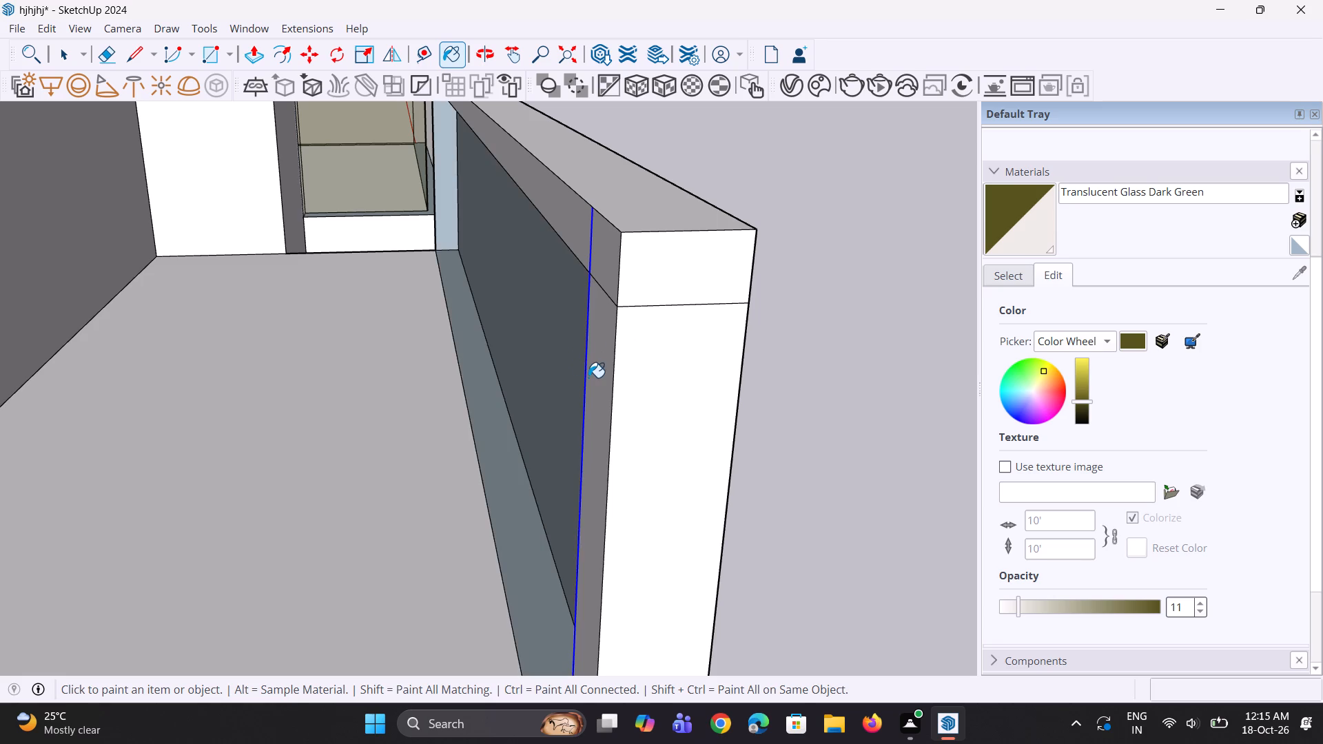
# Paint the outer face of the lowest left balcony's front panel with Translucent Glass Dark Green.
pyautogui.moveTo(653, 379); pyautogui.dragTo(444, 373, button='middle')
pyautogui.click(781, 448)
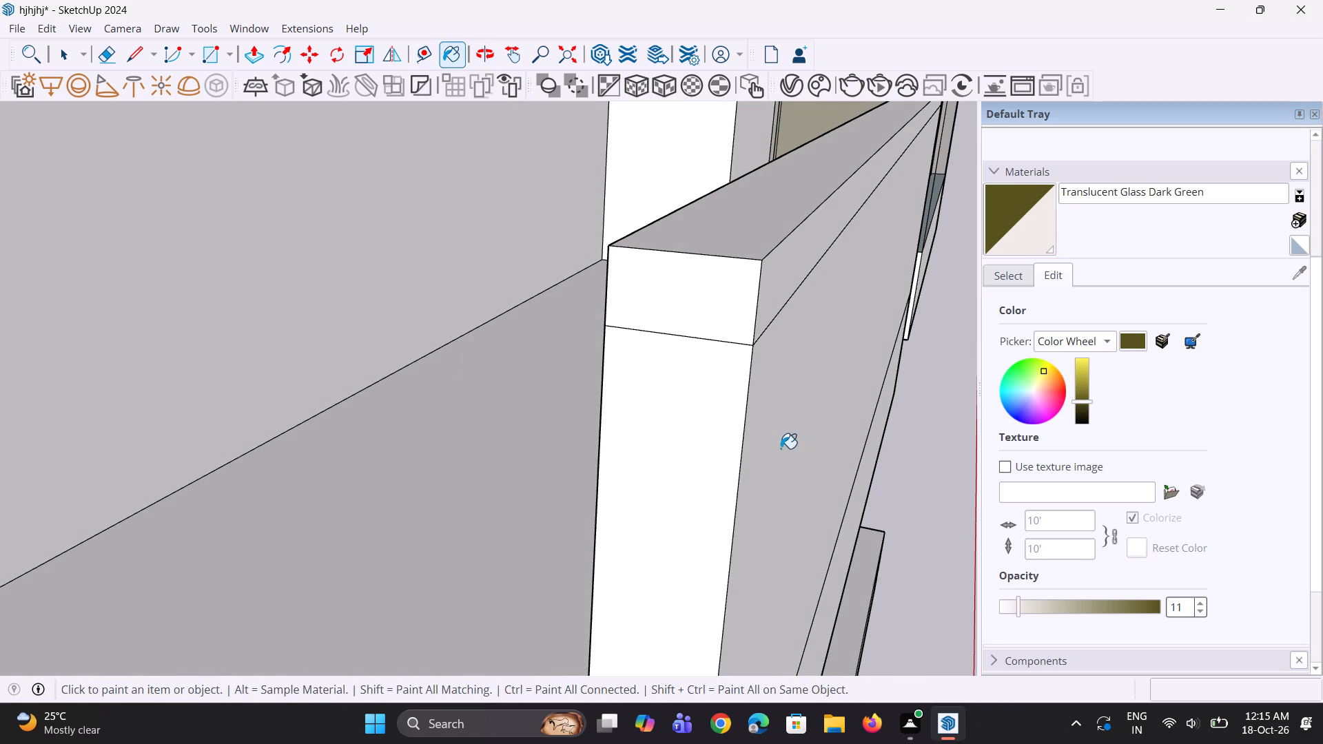
# Push/Pull the 6" strip at the left end of the panel's inner face 5' 10 7/8" back to the building wall.
pyautogui.moveTo(517, 479); pyautogui.dragTo(638, 484, button='middle')
pyautogui.scroll(-5, 556, 446)
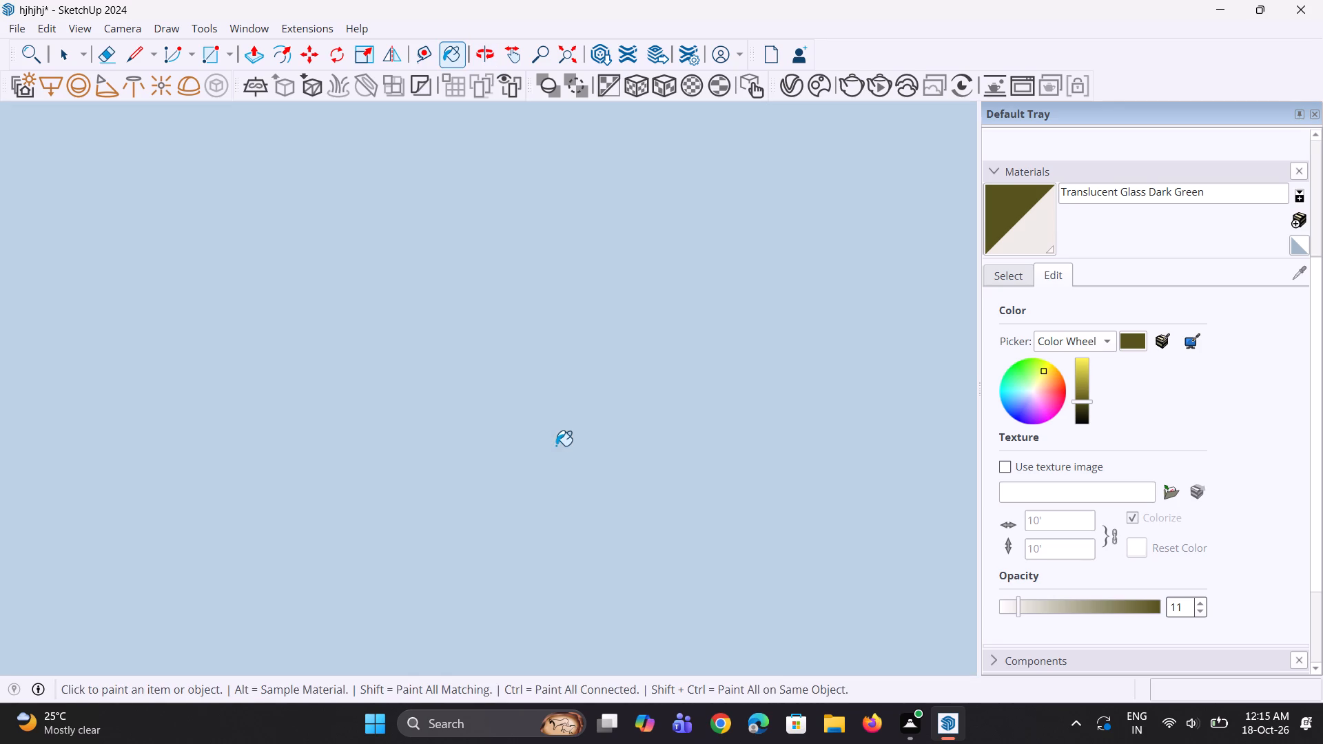
pyautogui.click(577, 56)
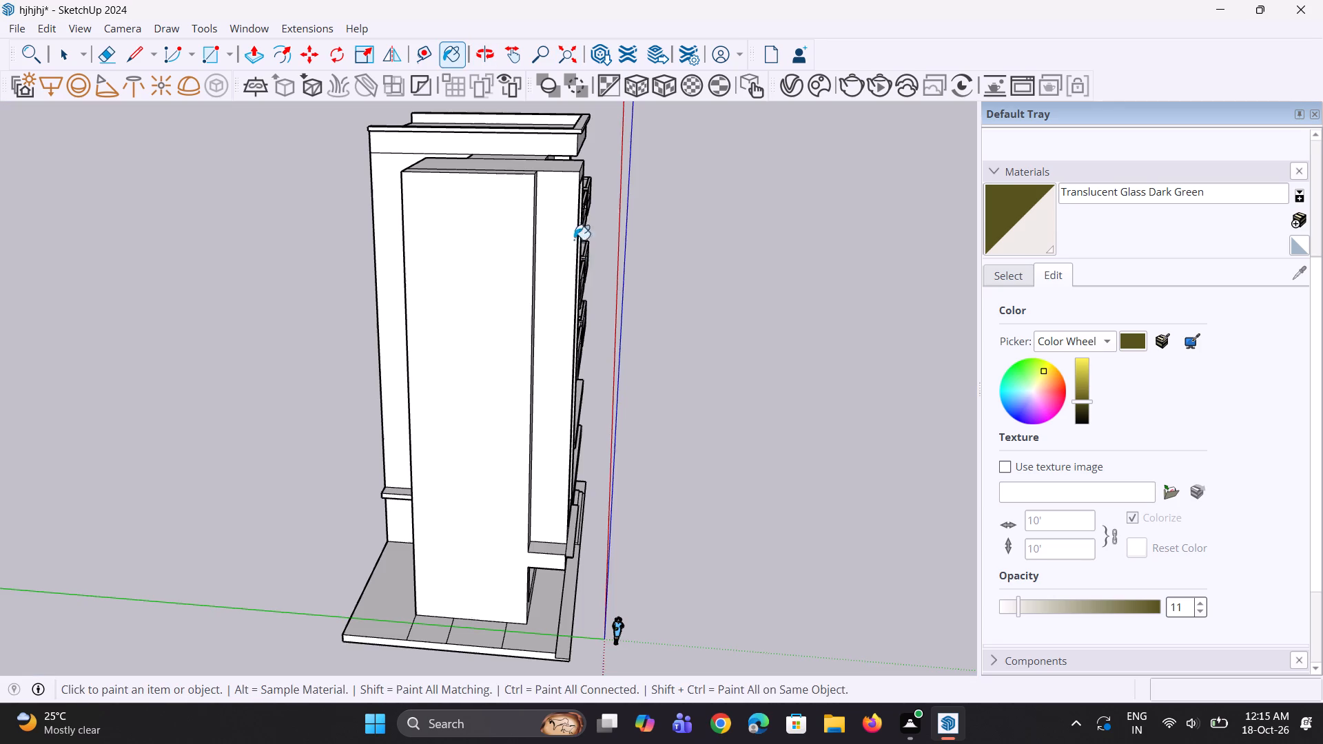
pyautogui.scroll(14, 611, 320)
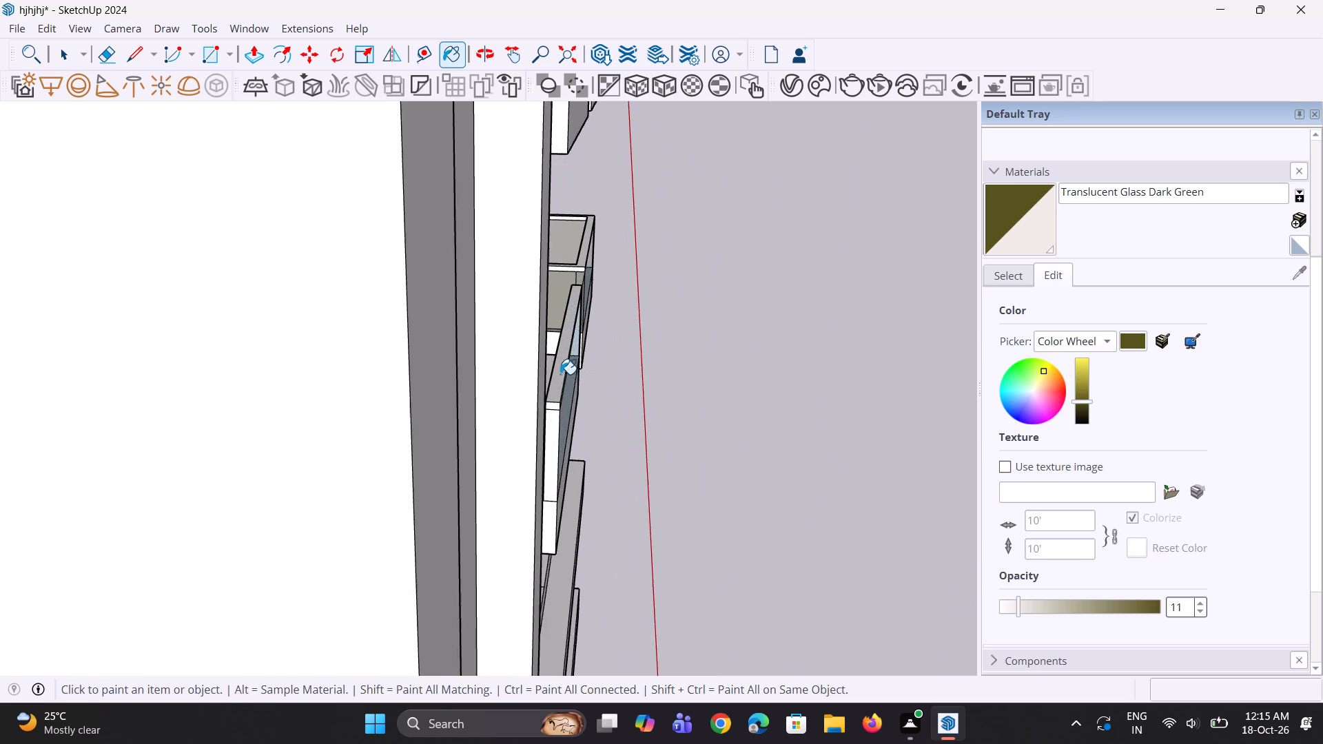
pyautogui.scroll(2, 578, 467)
pyautogui.moveTo(461, 422); pyautogui.dragTo(478, 470, button='middle')
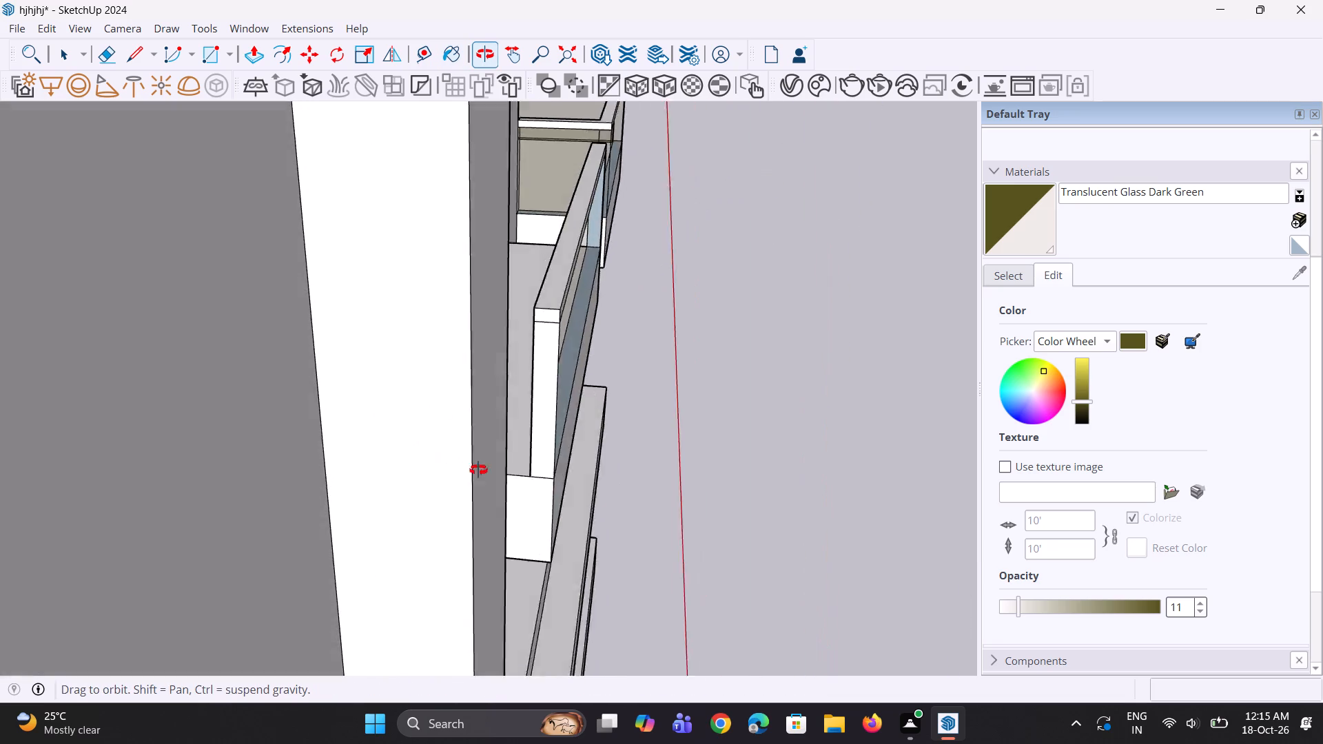
pyautogui.moveTo(478, 470); pyautogui.dragTo(520, 463, button='middle')
pyautogui.moveTo(526, 395); pyautogui.dragTo(424, 392, button='middle')
pyautogui.scroll(1, 437, 397)
pyautogui.scroll(-4, 320, 397)
pyautogui.scroll(9, 141, 365)
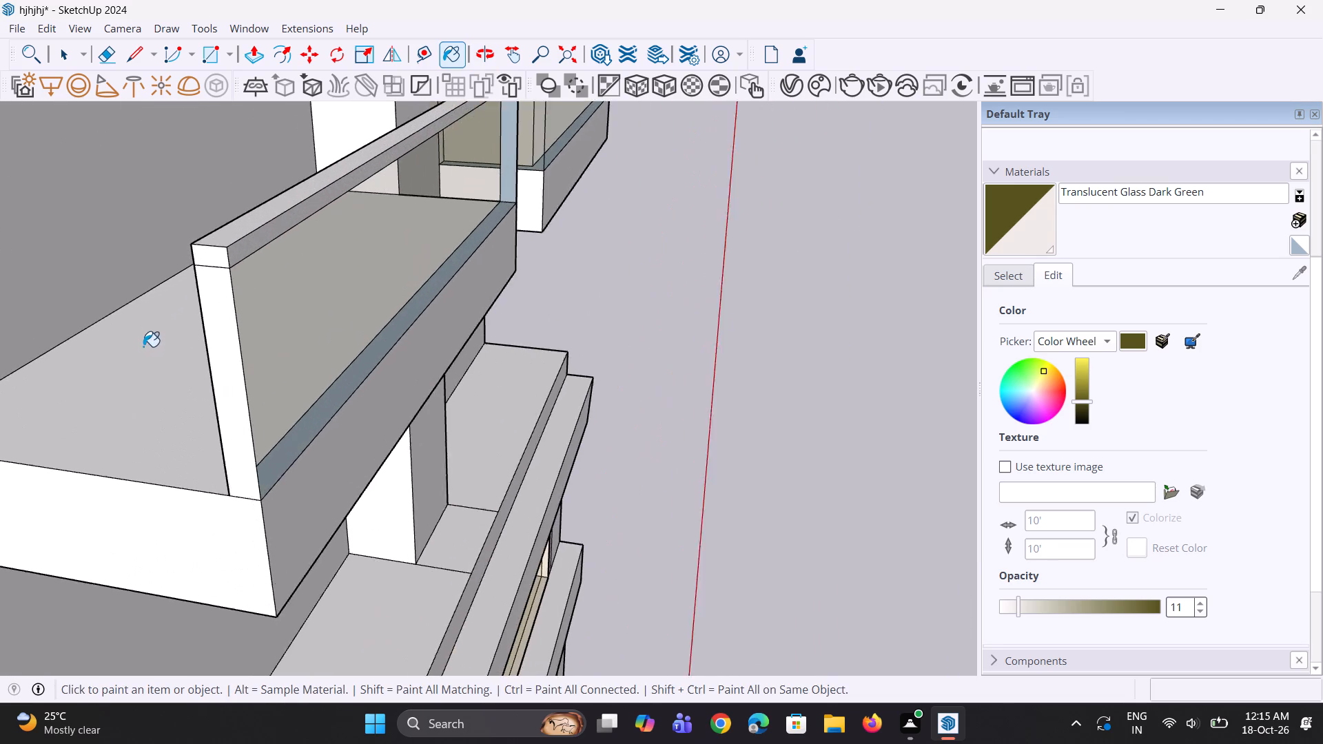
pyautogui.scroll(1, 143, 347)
pyautogui.moveTo(221, 356); pyautogui.dragTo(307, 383, button='middle')
pyautogui.scroll(3, 316, 382)
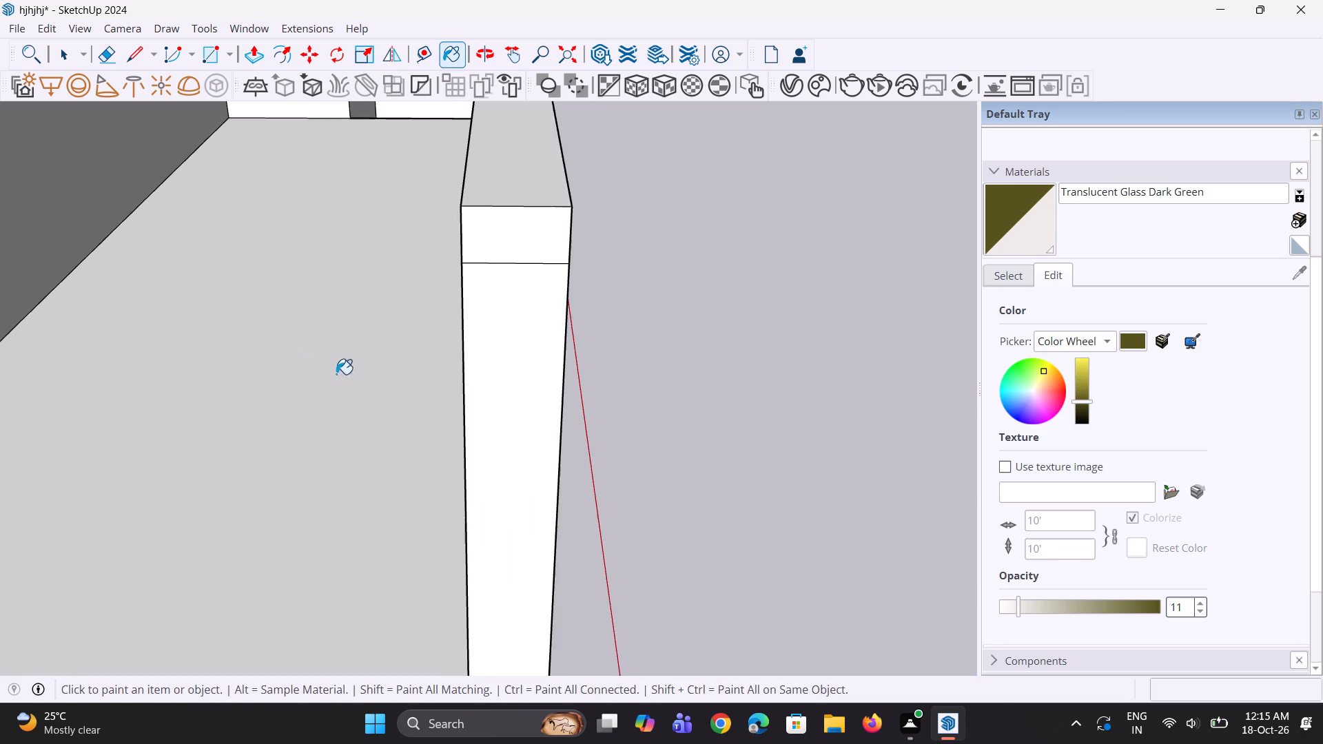
pyautogui.scroll(1, 424, 382)
pyautogui.moveTo(425, 382); pyautogui.dragTo(466, 379, button='middle')
pyautogui.moveTo(462, 371); pyautogui.dragTo(466, 371, button='middle')
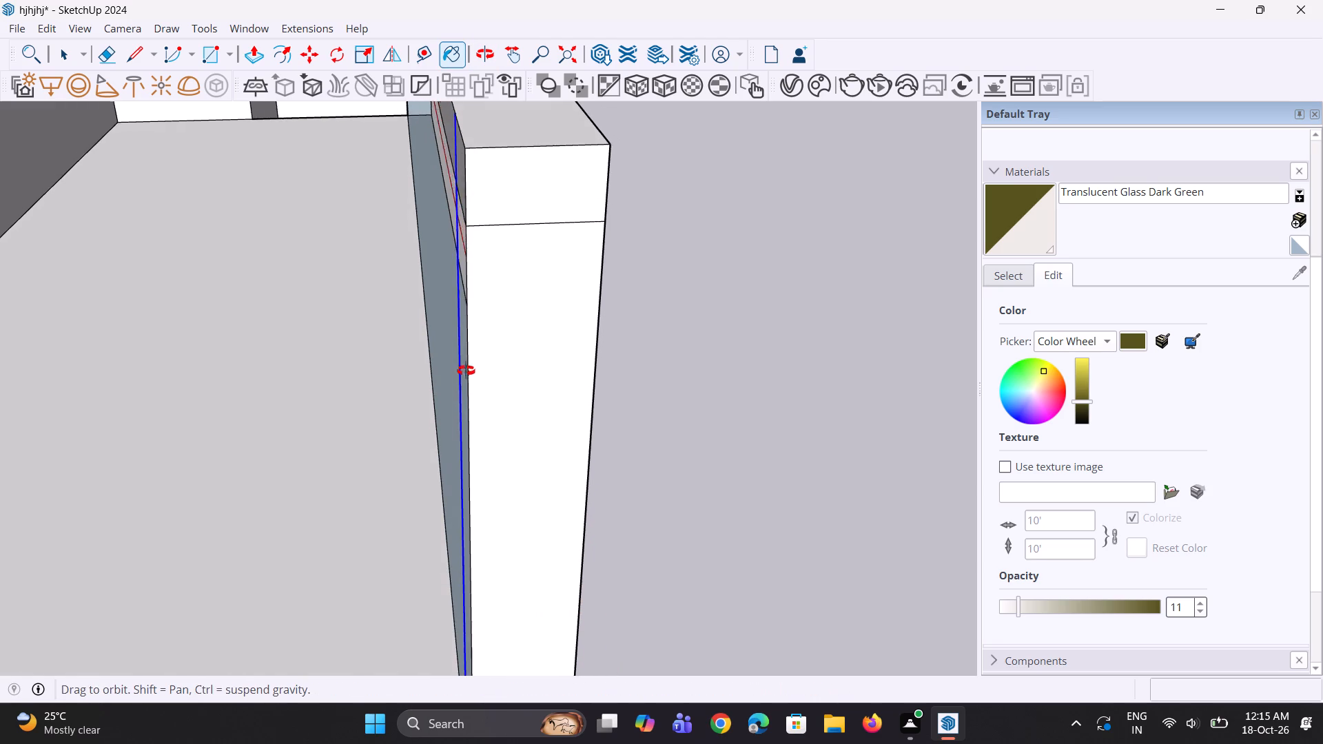
pyautogui.scroll(1, 468, 371)
pyautogui.moveTo(466, 371); pyautogui.dragTo(498, 358, button='middle')
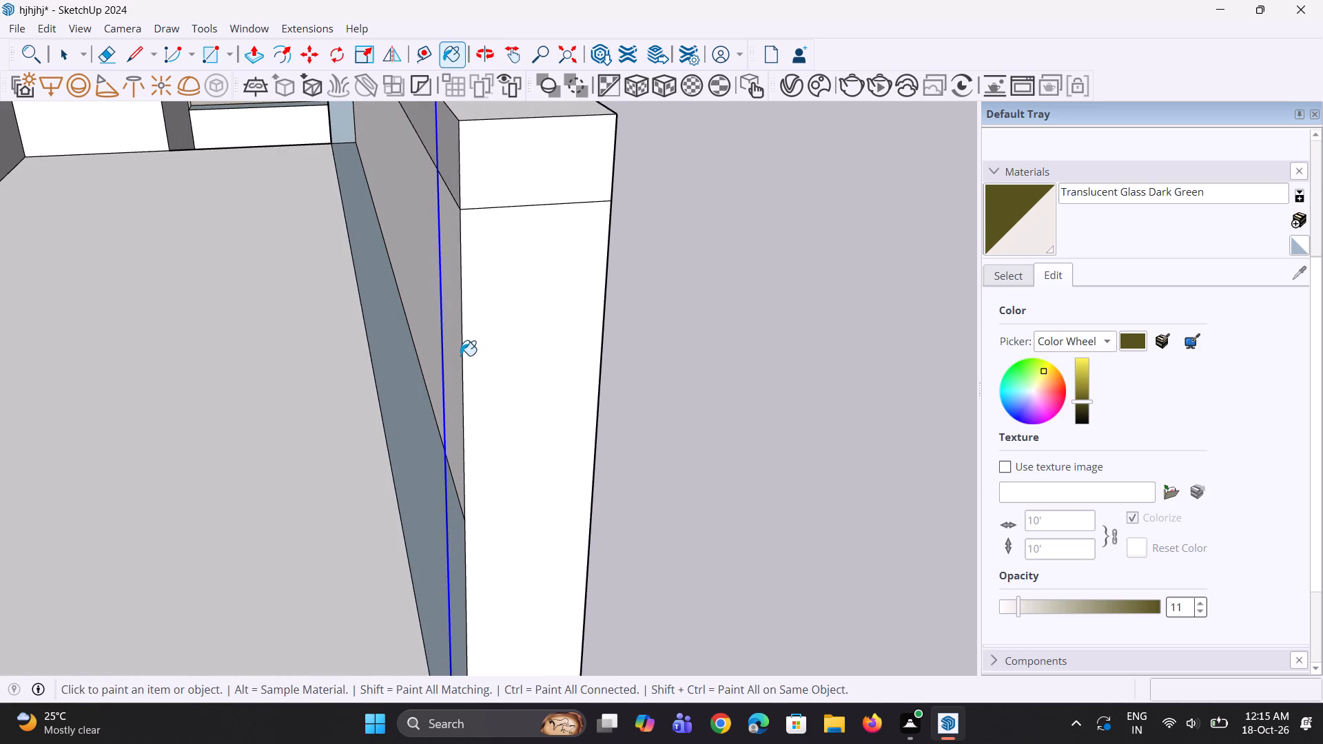
pyautogui.press('p')
pyautogui.click(452, 353)
pyautogui.scroll(-4, 428, 372)
pyautogui.moveTo(434, 378); pyautogui.dragTo(299, 388, button='middle')
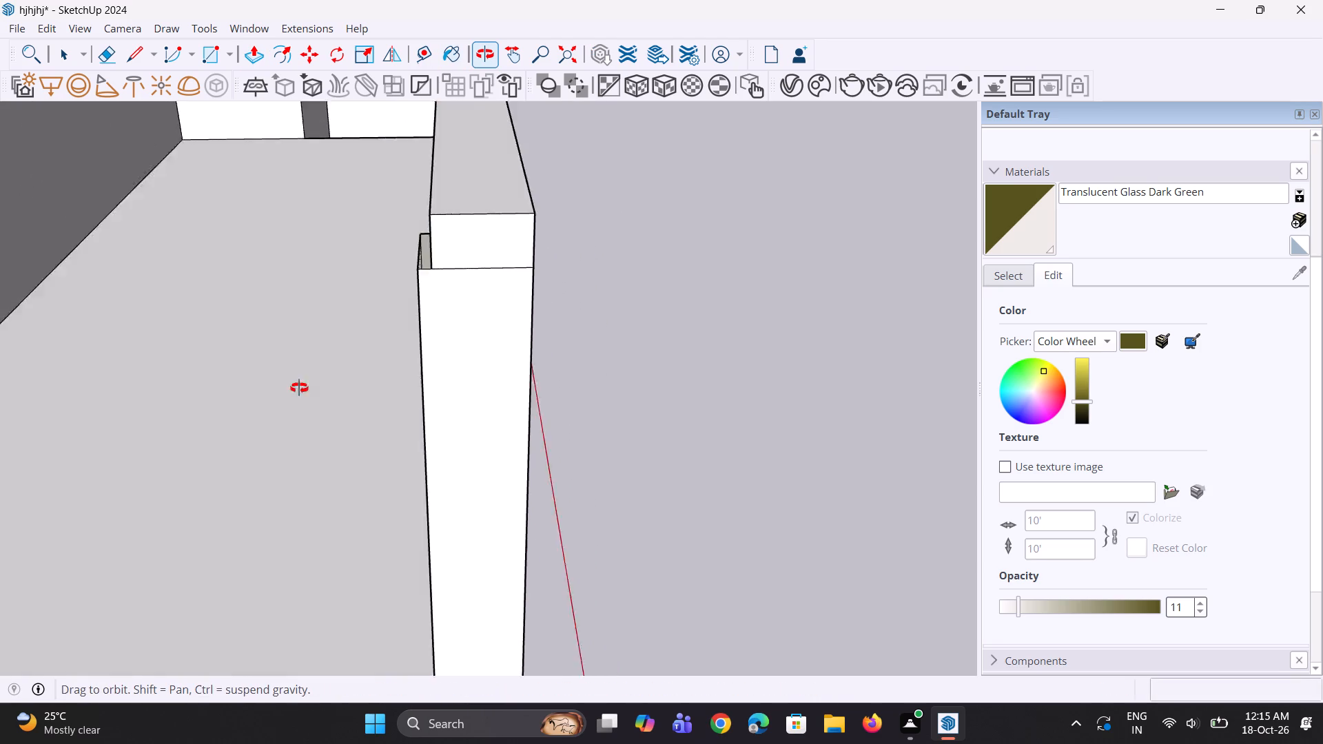
pyautogui.moveTo(299, 388); pyautogui.dragTo(130, 382, button='middle')
pyautogui.scroll(-5, 63, 343)
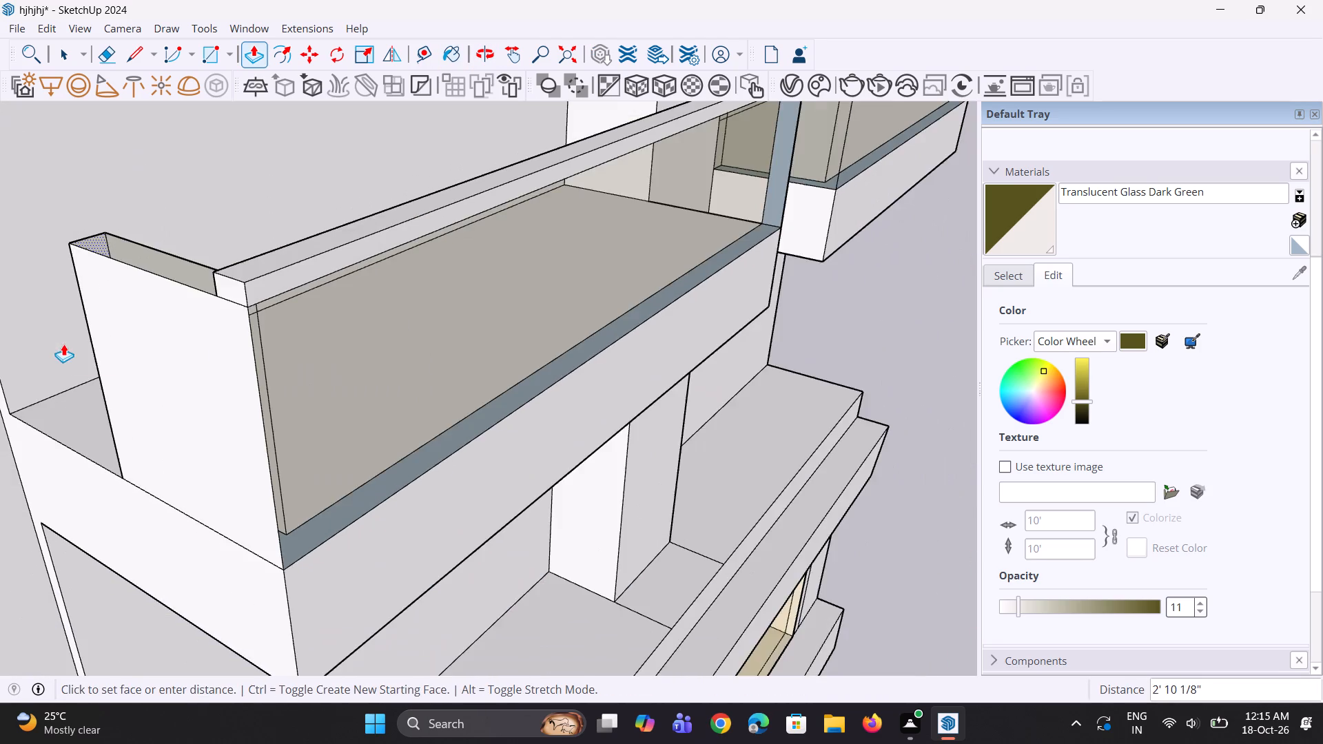
pyautogui.scroll(-4, 63, 344)
pyautogui.click(4, 353)
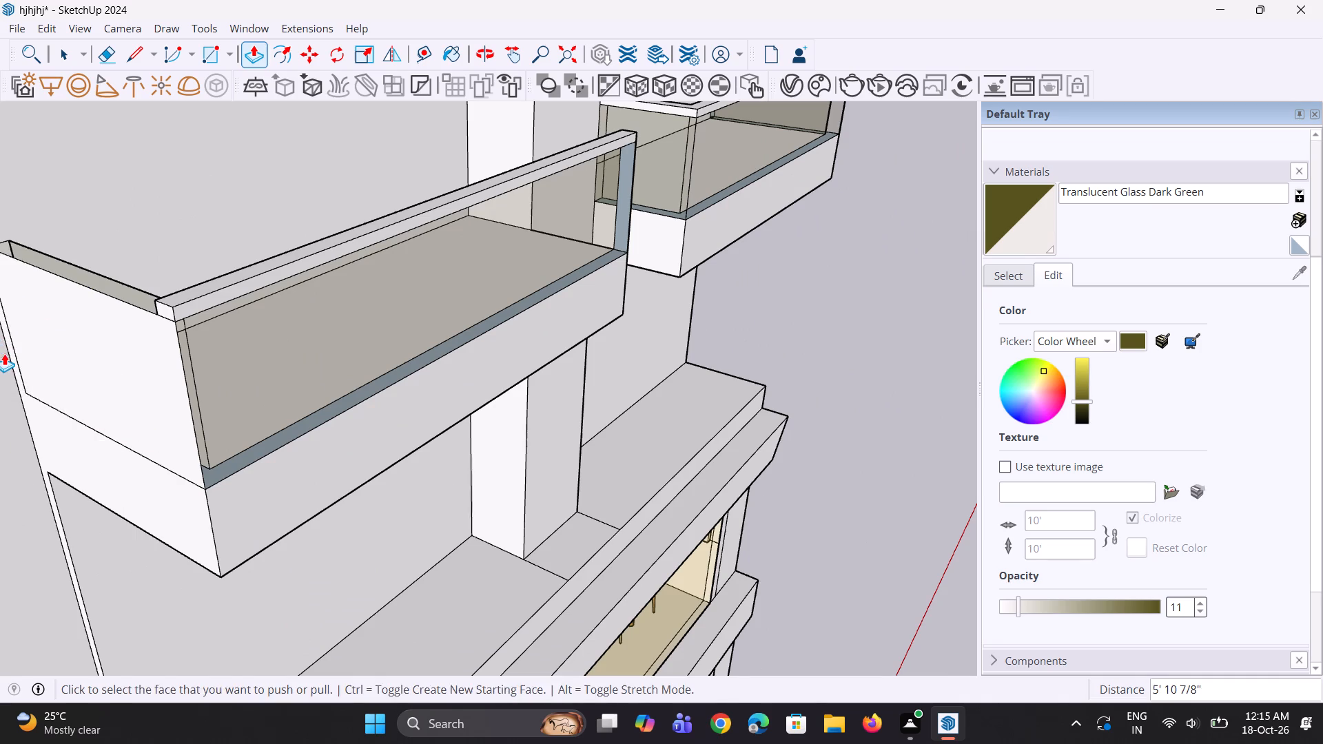
# Push/Pull the top rail's matching left end strip by the same 5' 10 7/8" to cap the side return.
pyautogui.moveTo(145, 364); pyautogui.dragTo(341, 398, button='middle')
pyautogui.scroll(3, 374, 415)
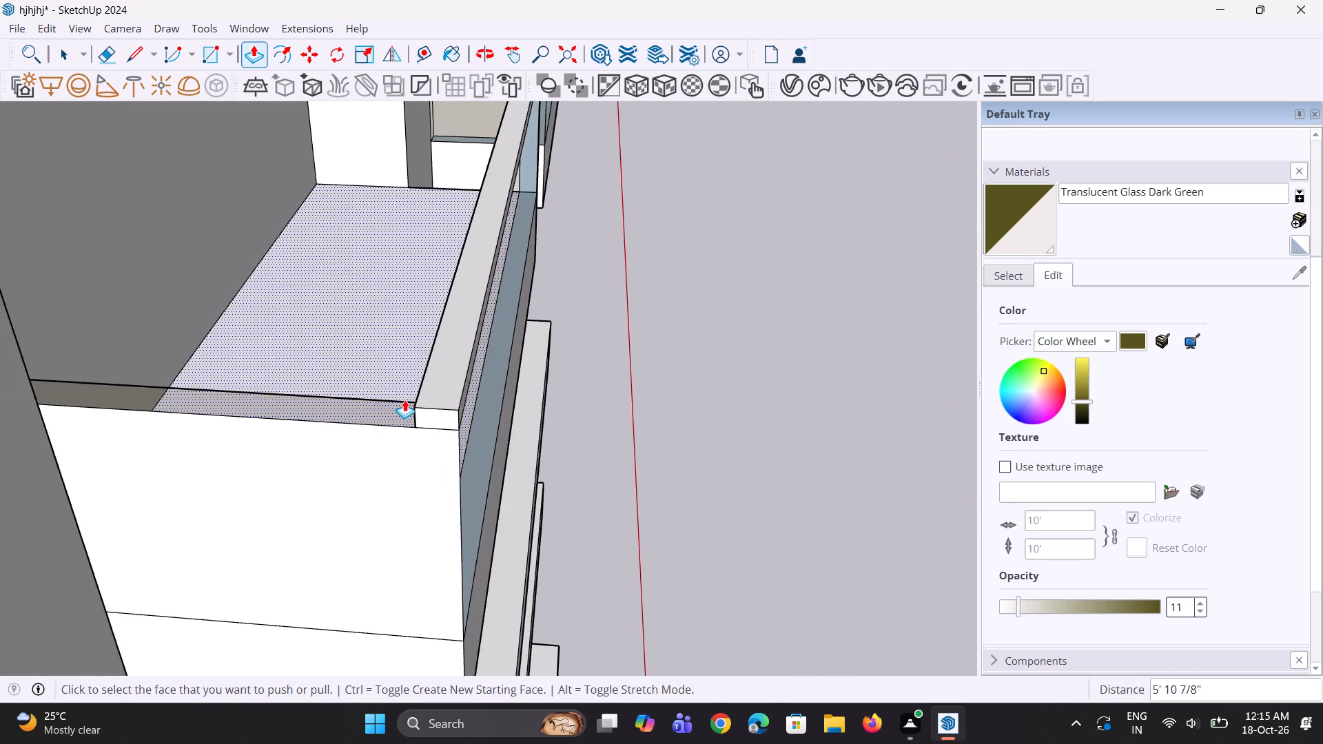
pyautogui.scroll(6, 404, 400)
pyautogui.moveTo(422, 424); pyautogui.dragTo(554, 385, button='middle')
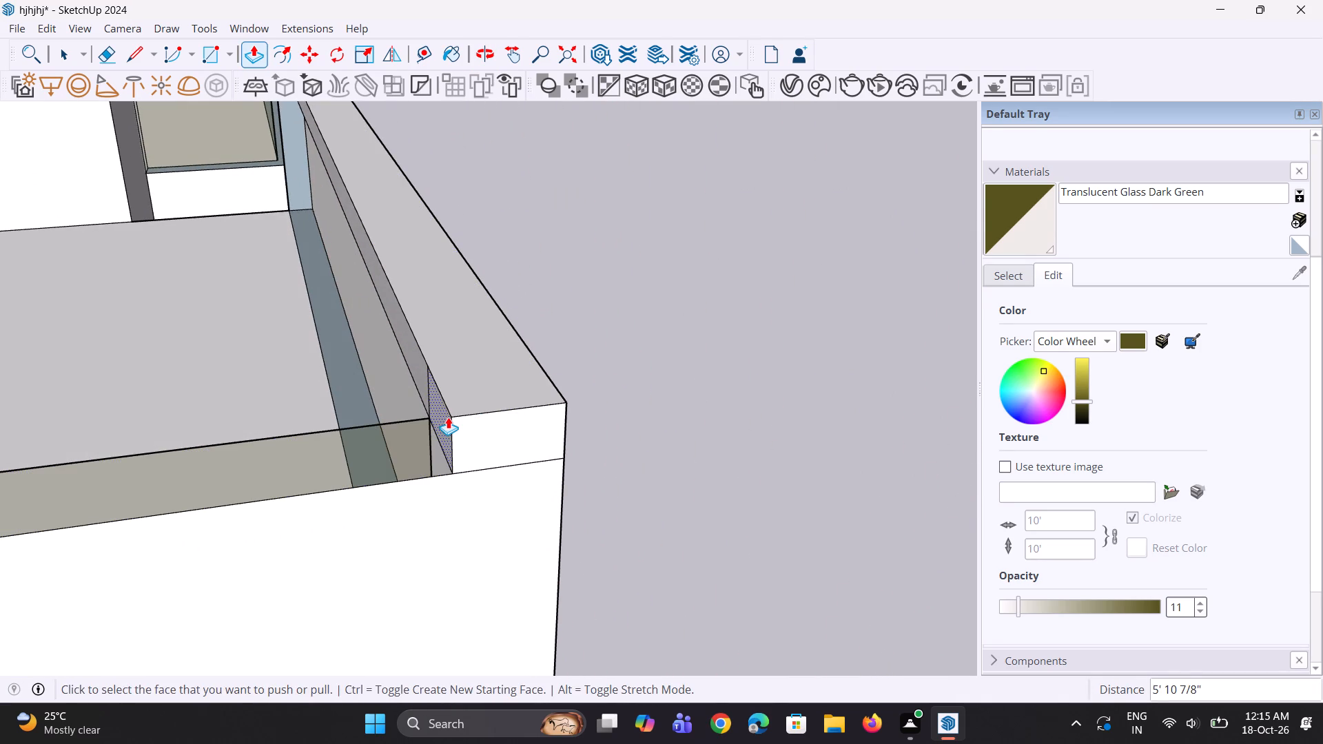
pyautogui.doubleClick(447, 417)
# Paint the outer face of the left side return panel with Translucent Glass Dark Green.
pyautogui.moveTo(475, 453); pyautogui.dragTo(261, 448, button='middle')
pyautogui.scroll(-11, 257, 447)
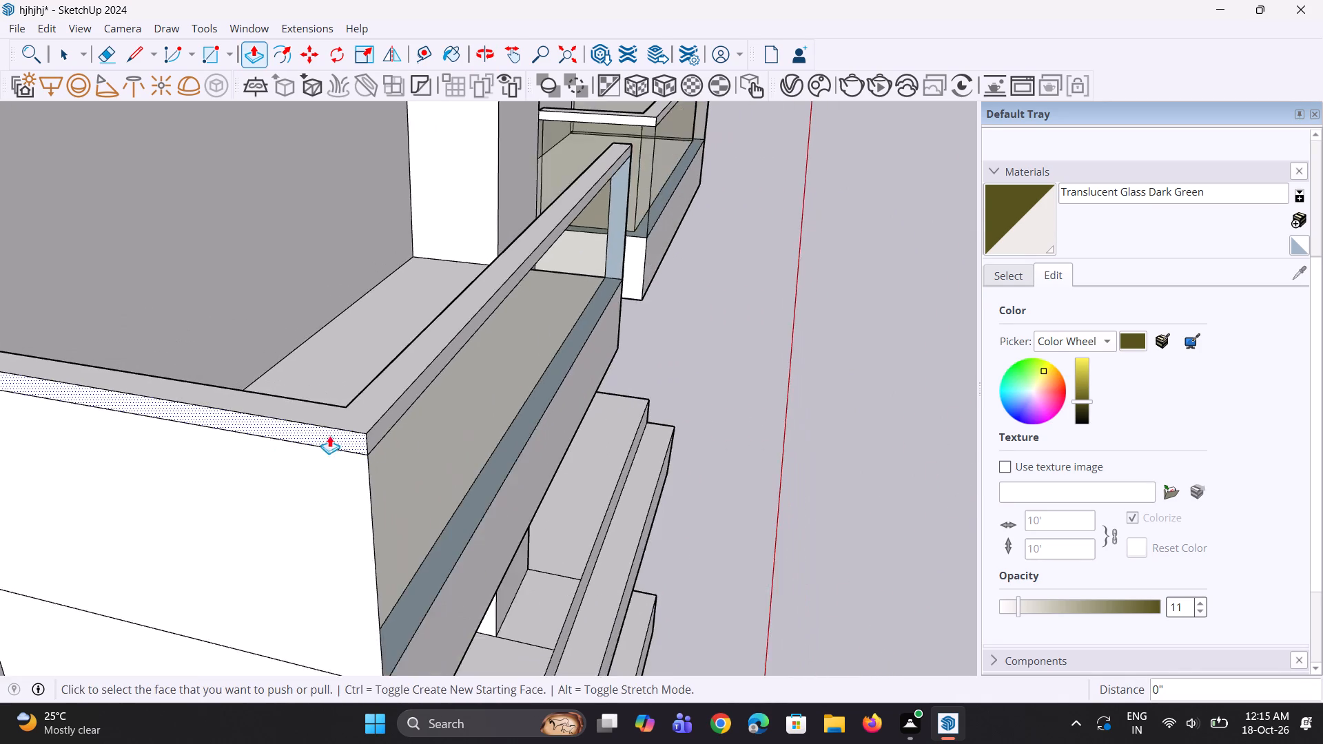
pyautogui.moveTo(473, 442); pyautogui.dragTo(291, 447, button='middle')
pyautogui.scroll(-8, 291, 447)
pyautogui.moveTo(285, 433); pyautogui.dragTo(262, 411, button='middle')
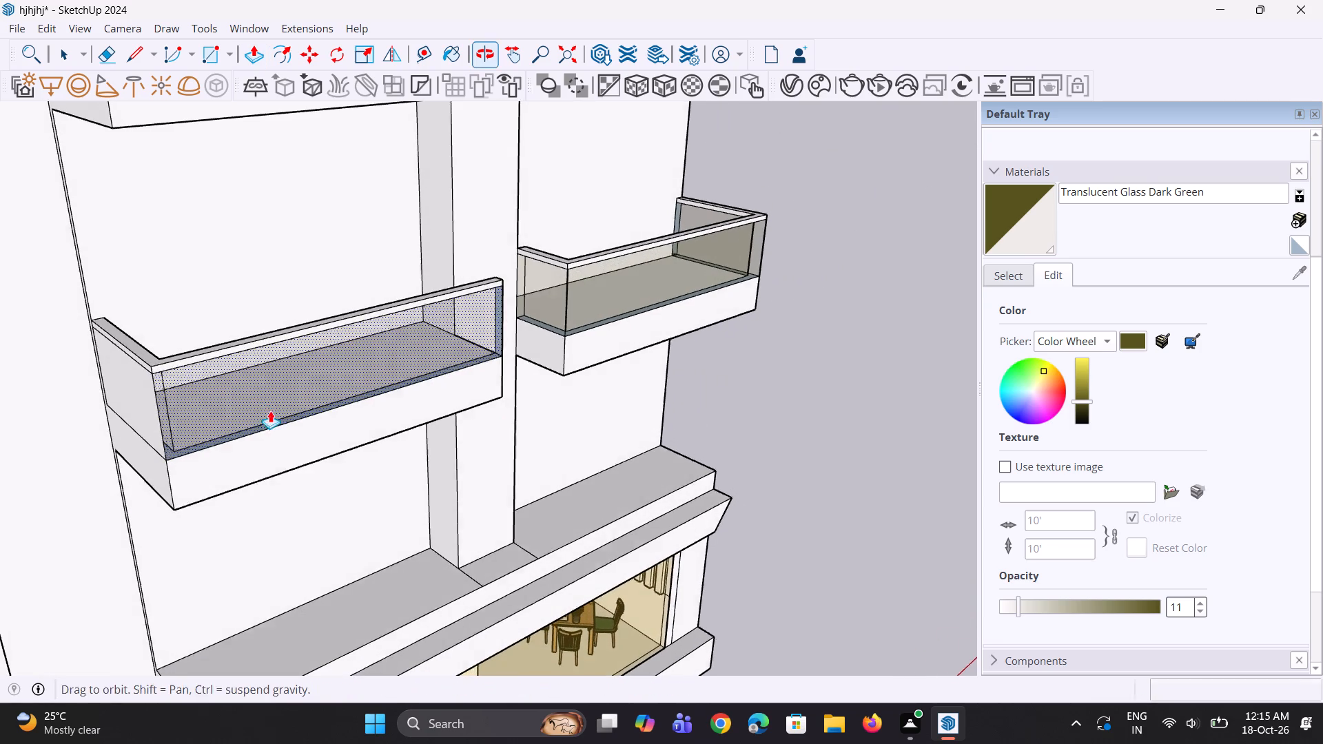
pyautogui.click(1005, 216)
pyautogui.scroll(1, 195, 378)
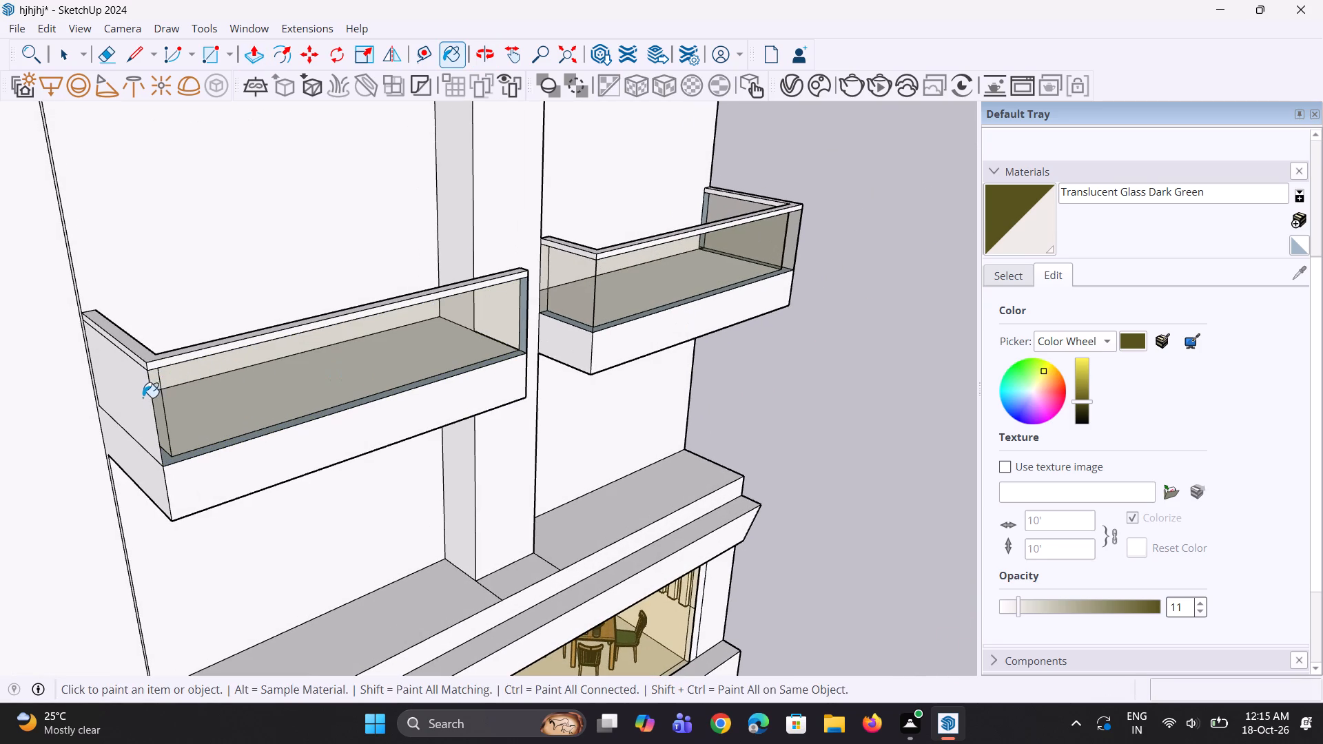
pyautogui.click(139, 400)
# Copy the front panel's and top rail's inner vertical edges at the balcony's right end 6" along the railing's inner face.
pyautogui.moveTo(248, 411); pyautogui.dragTo(197, 532, button='middle')
pyautogui.scroll(-4, 90, 442)
pyautogui.moveTo(32, 453); pyautogui.dragTo(216, 347, button='middle')
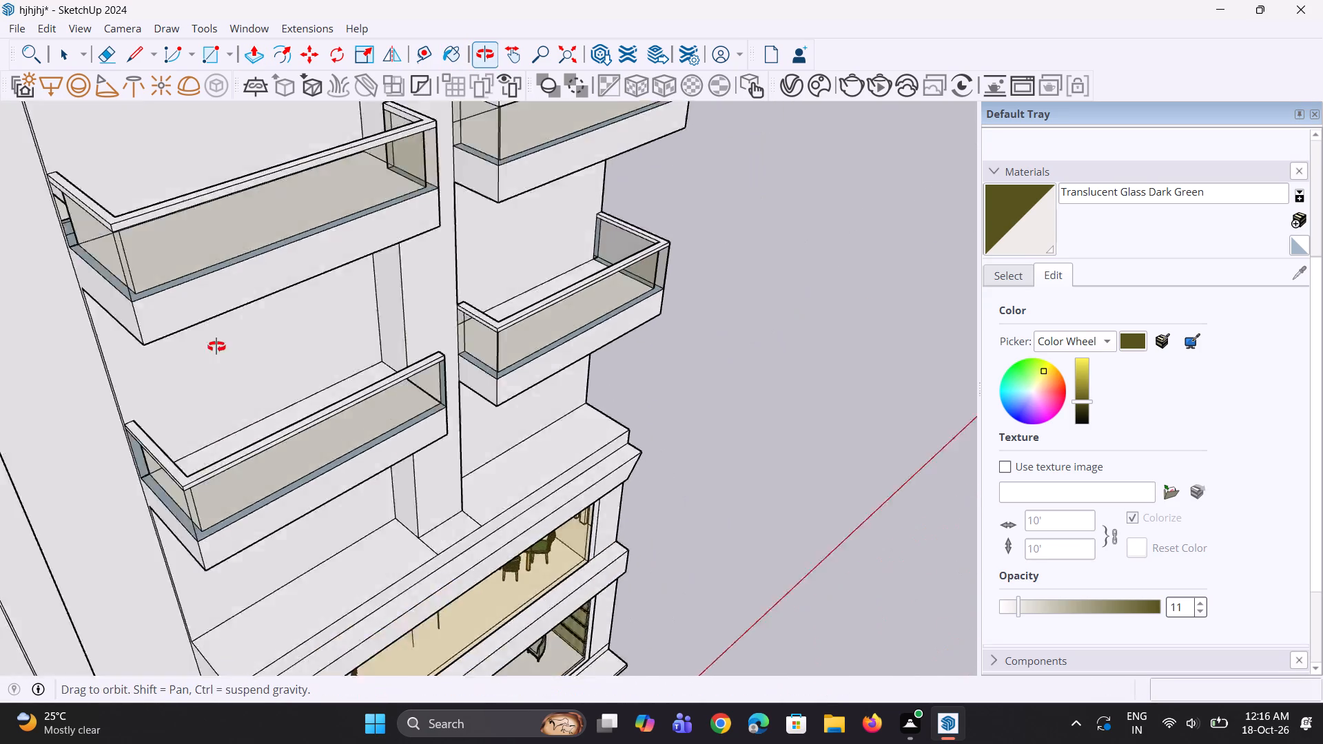
pyautogui.moveTo(216, 347); pyautogui.dragTo(169, 397, button='middle')
pyautogui.scroll(1, 516, 409)
pyautogui.moveTo(511, 411); pyautogui.dragTo(139, 490, button='middle')
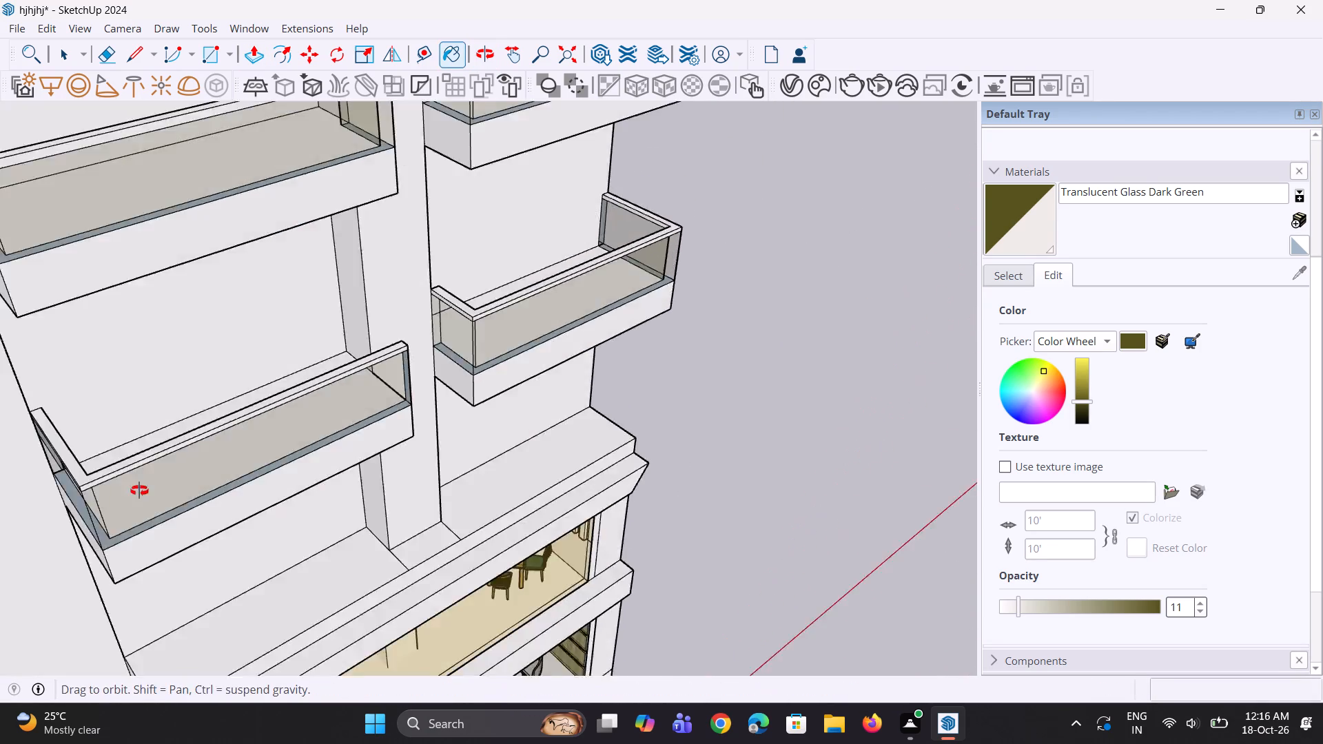
pyautogui.moveTo(139, 490); pyautogui.dragTo(3, 490, button='middle')
pyautogui.scroll(-10, 475, 416)
pyautogui.moveTo(513, 398); pyautogui.dragTo(502, 398, button='middle')
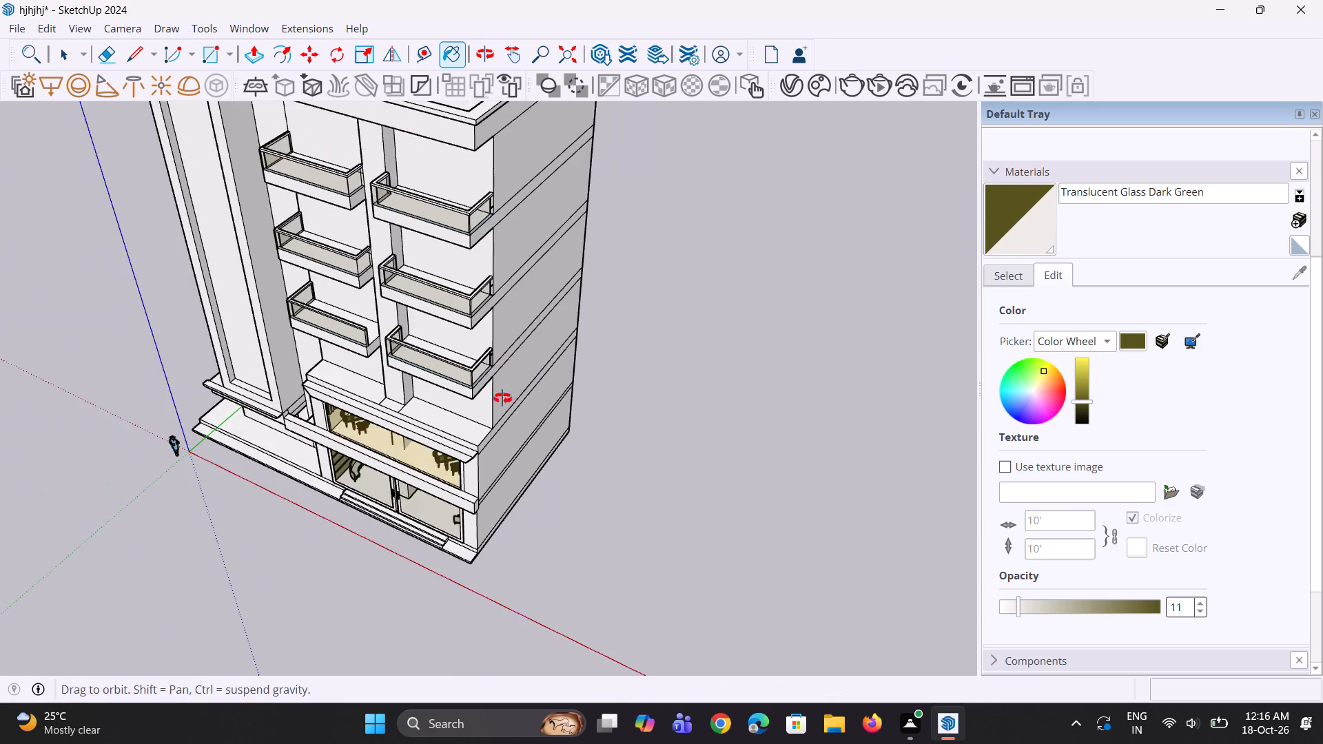
pyautogui.moveTo(502, 398); pyautogui.dragTo(300, 410, button='middle')
pyautogui.scroll(15, 331, 324)
pyautogui.press('space')
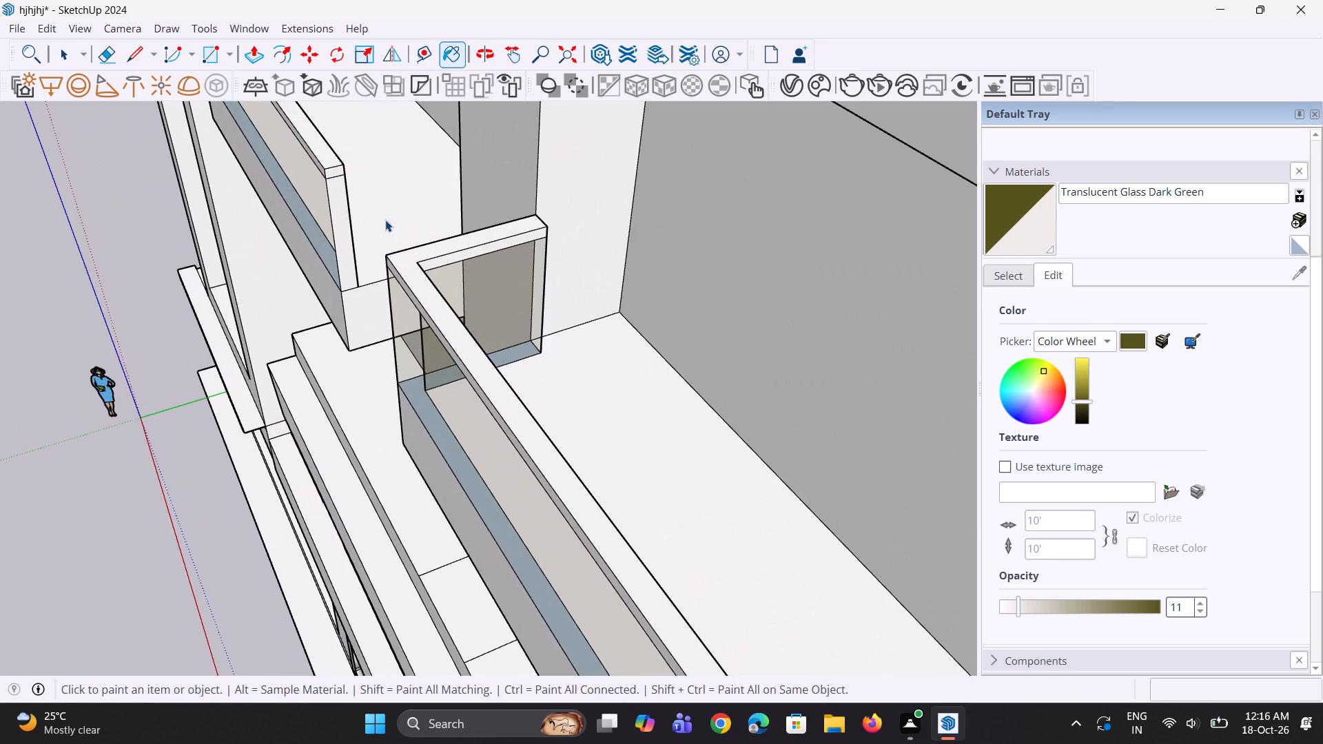
pyautogui.moveTo(385, 220); pyautogui.dragTo(332, 233, button='middle')
pyautogui.scroll(1, 332, 233)
pyautogui.moveTo(332, 233); pyautogui.dragTo(287, 244, button='middle')
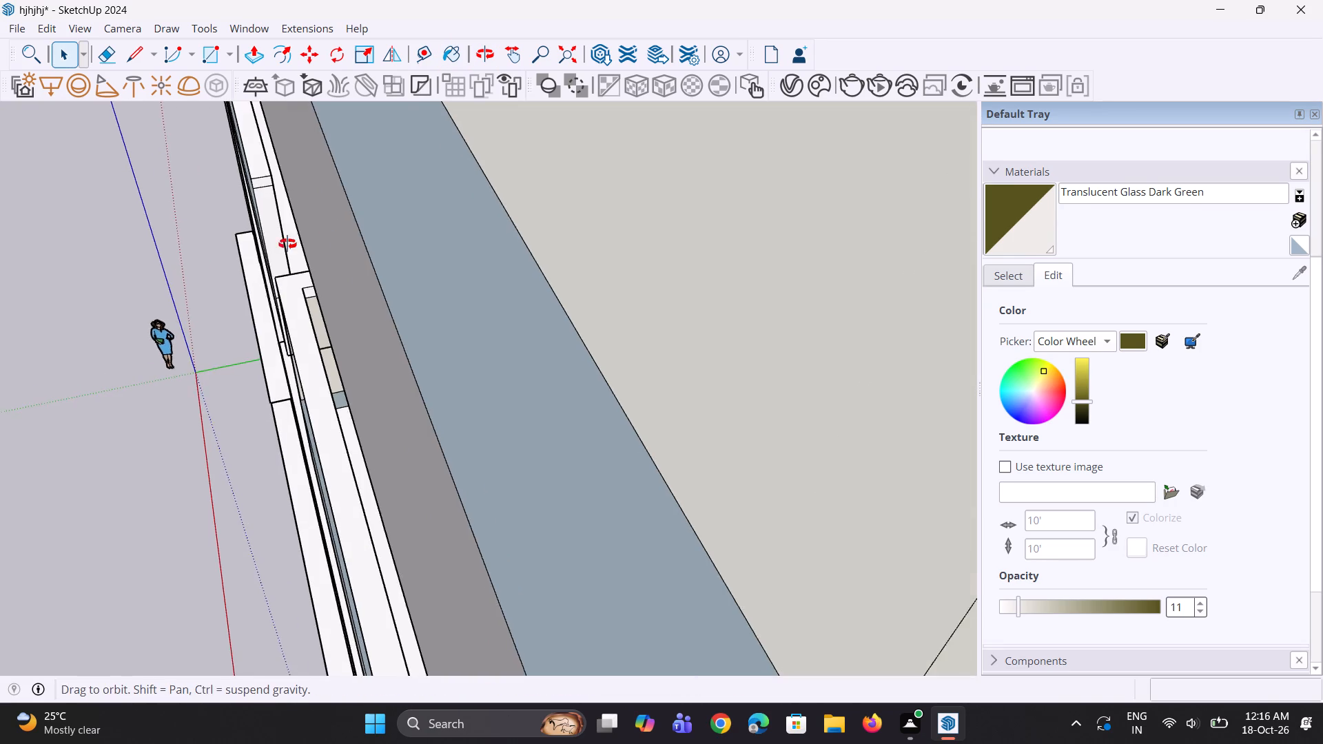
pyautogui.moveTo(287, 244); pyautogui.dragTo(425, 217, button='middle')
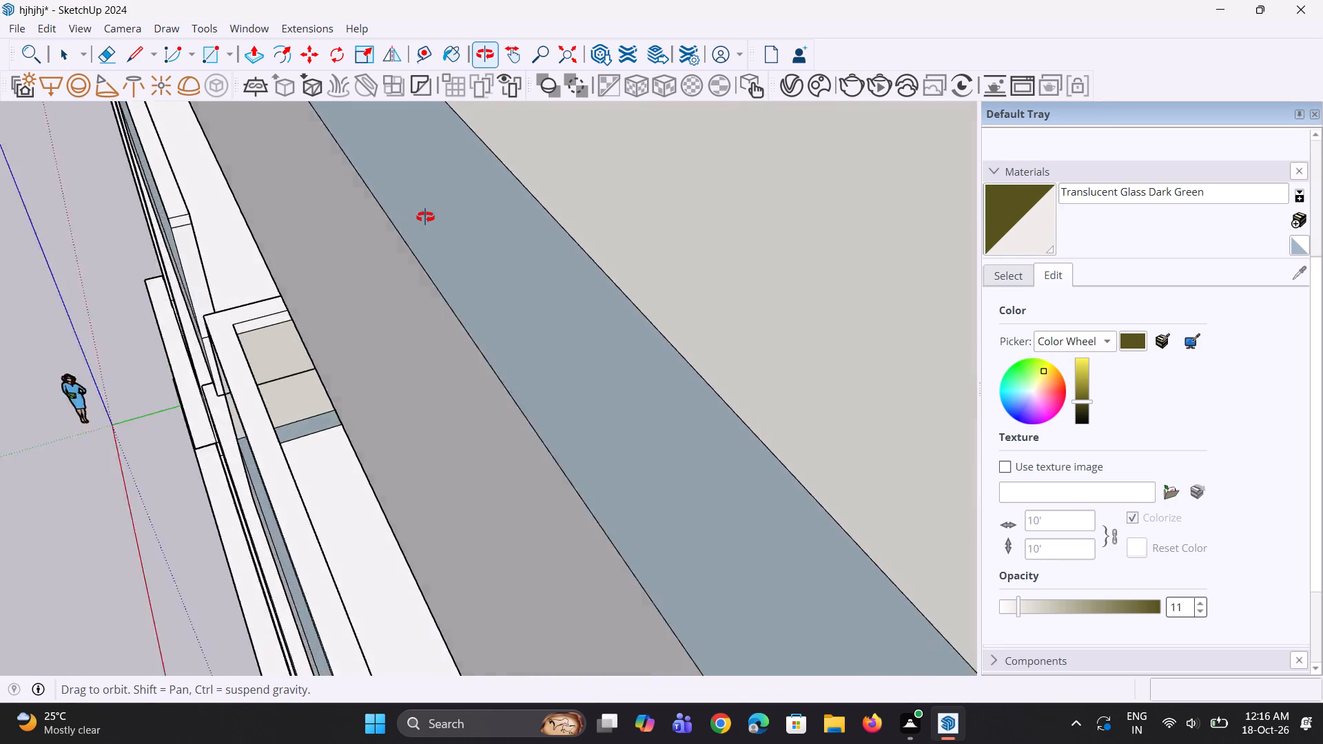
pyautogui.moveTo(425, 217); pyautogui.dragTo(427, 215, button='middle')
pyautogui.scroll(-16, 404, 262)
pyautogui.scroll(-5, 407, 262)
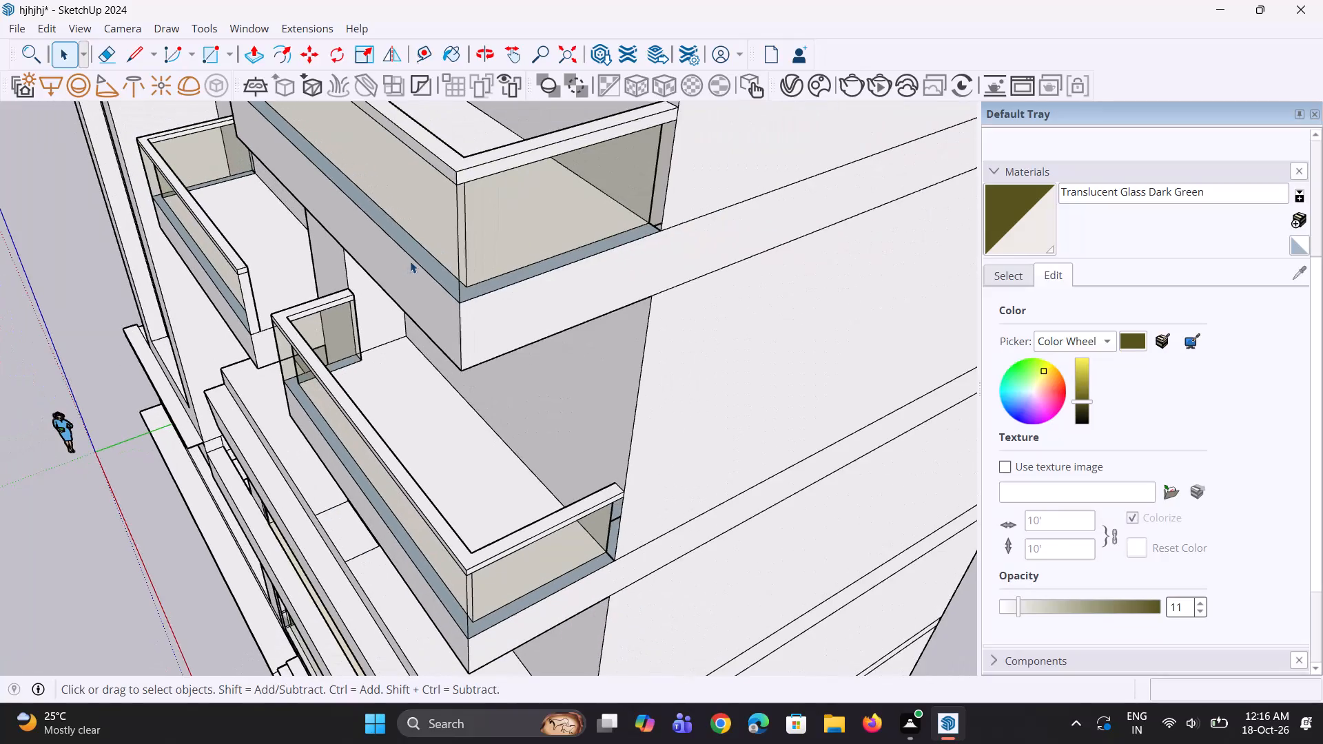
pyautogui.moveTo(410, 261); pyautogui.dragTo(411, 284, button='middle')
pyautogui.scroll(4, 315, 230)
pyautogui.scroll(12, 213, 254)
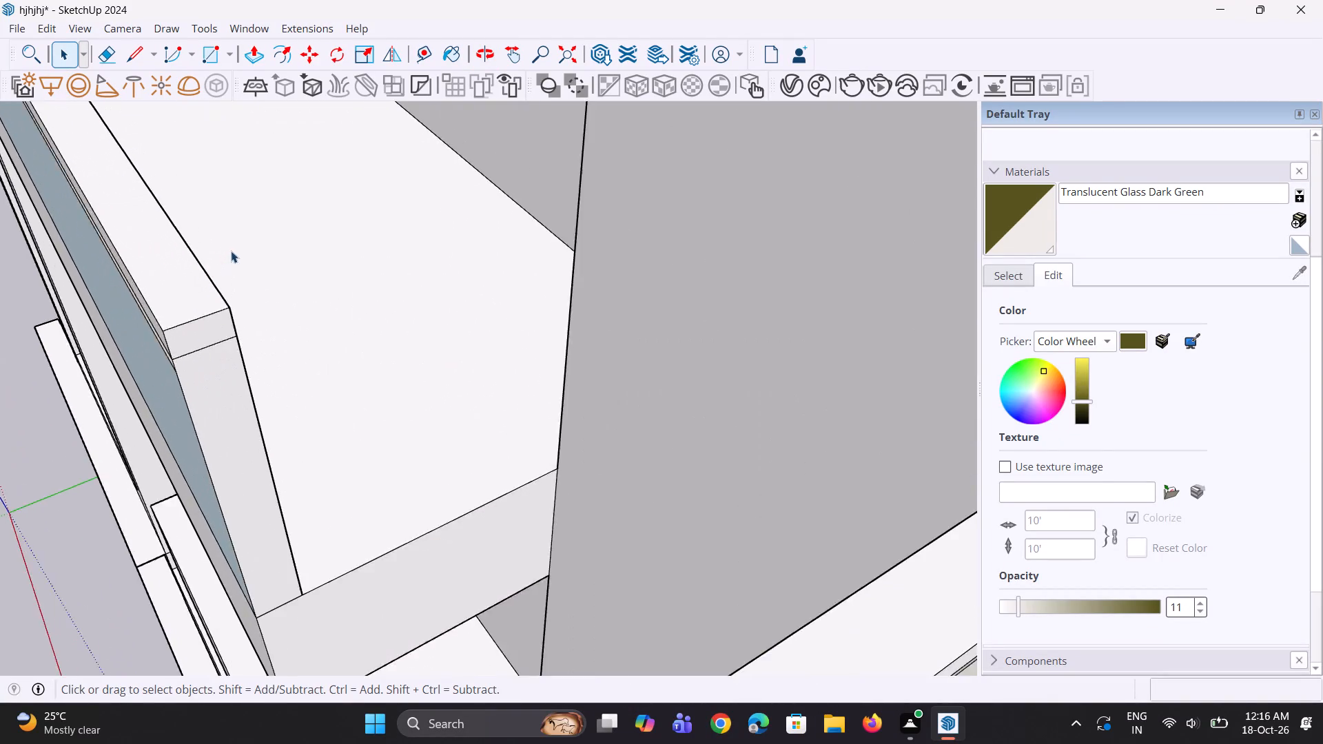
pyautogui.scroll(3, 231, 251)
pyautogui.moveTo(255, 320); pyautogui.dragTo(130, 286, button='middle')
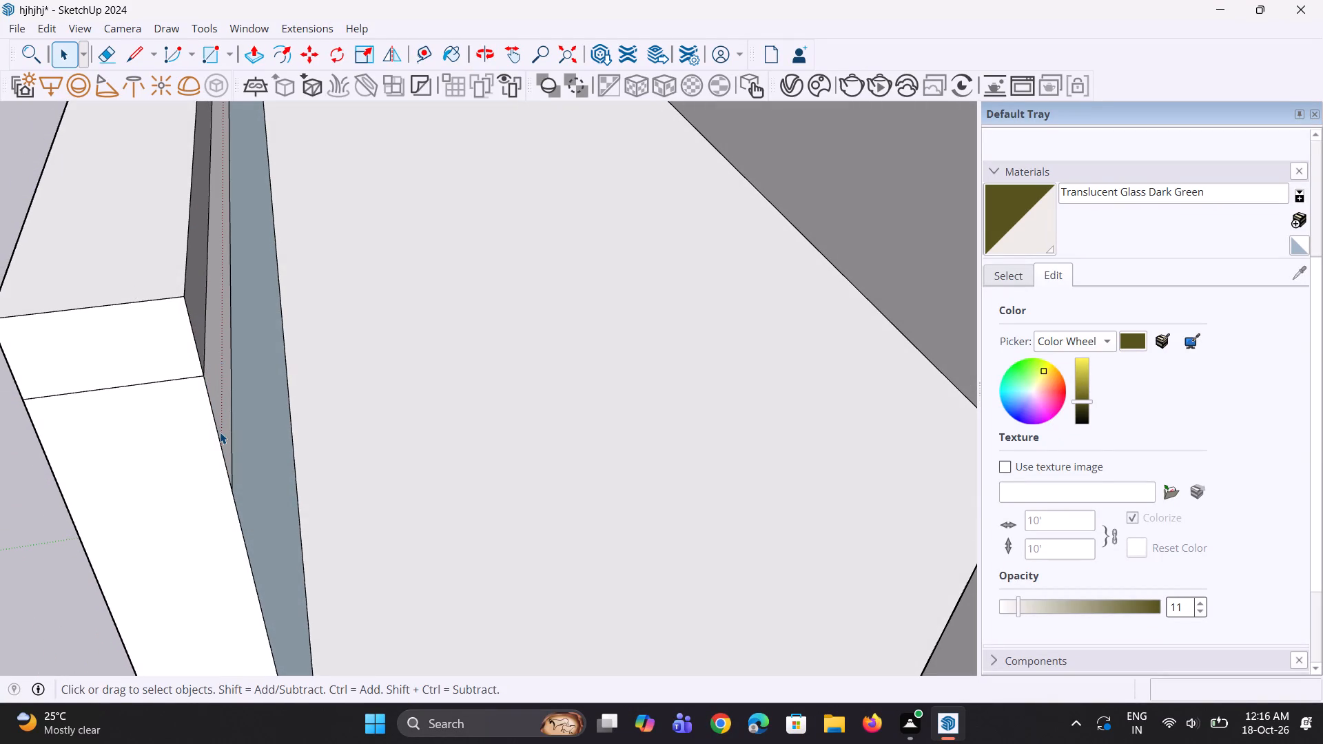
pyautogui.click(220, 432)
pyautogui.keyDown('ctrl'); pyautogui.click(196, 342); pyautogui.keyUp('ctrl')
pyautogui.scroll(-4, 291, 344)
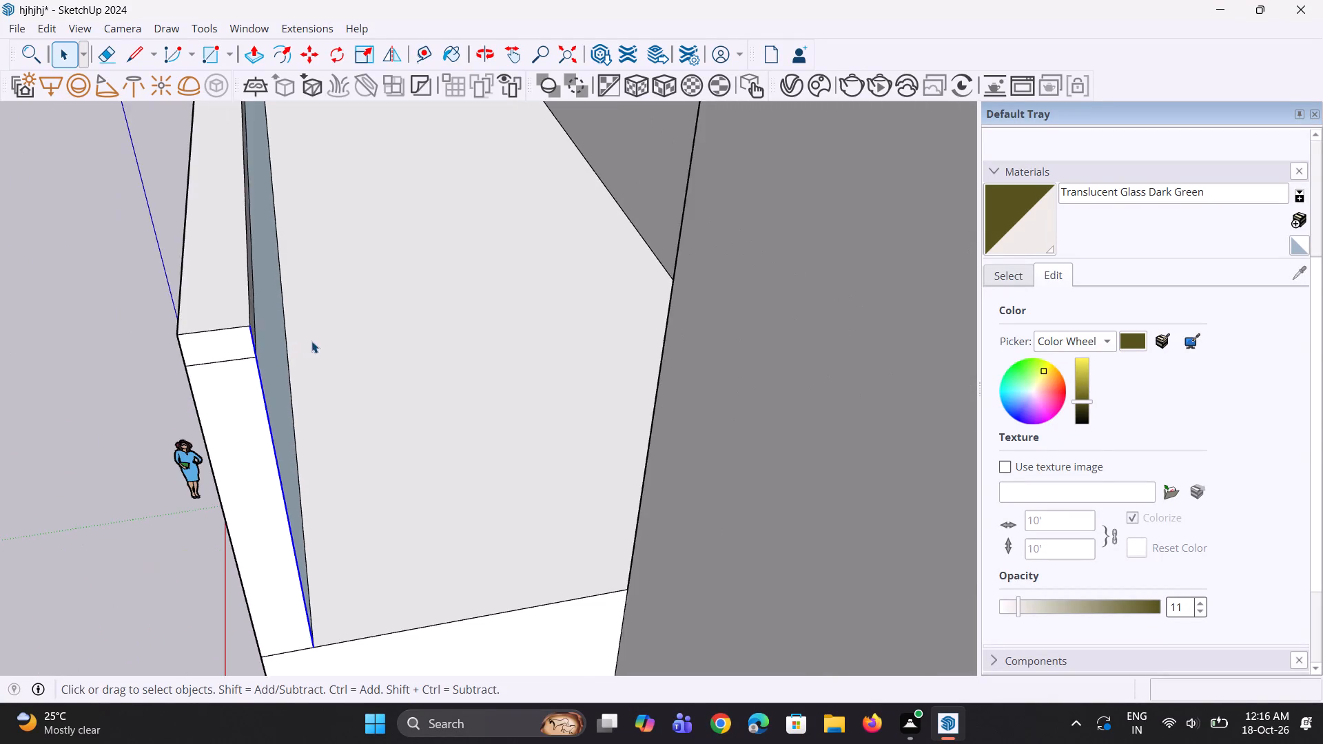
pyautogui.moveTo(311, 343); pyautogui.dragTo(240, 362, button='middle')
pyautogui.scroll(1, 160, 353)
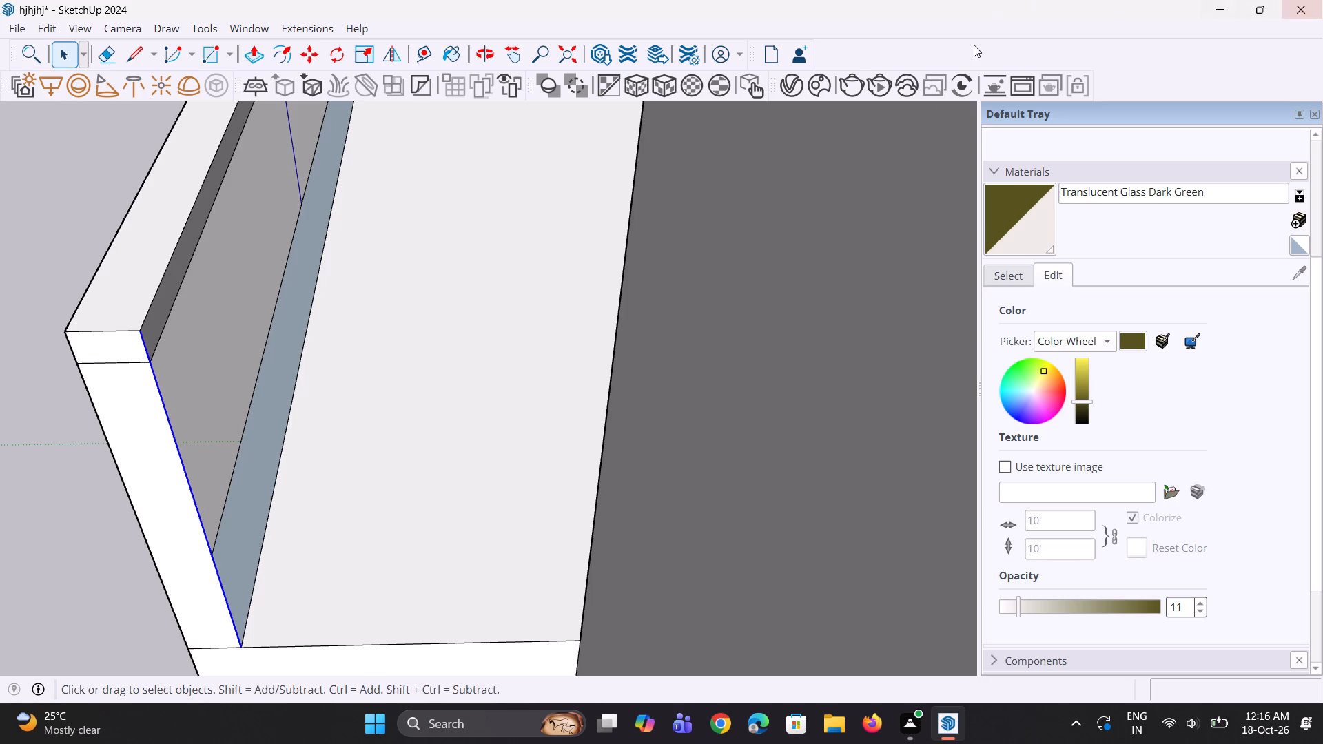
pyautogui.press('m')
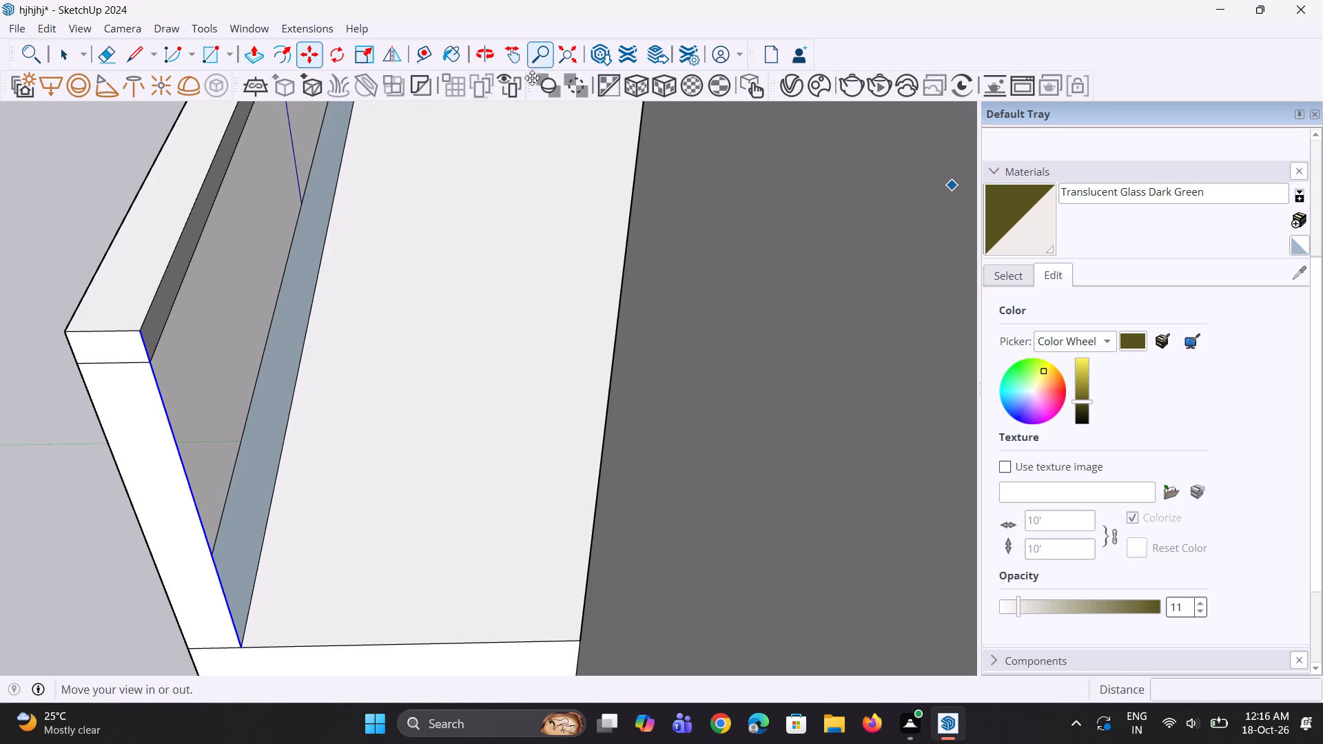
pyautogui.click(146, 333)
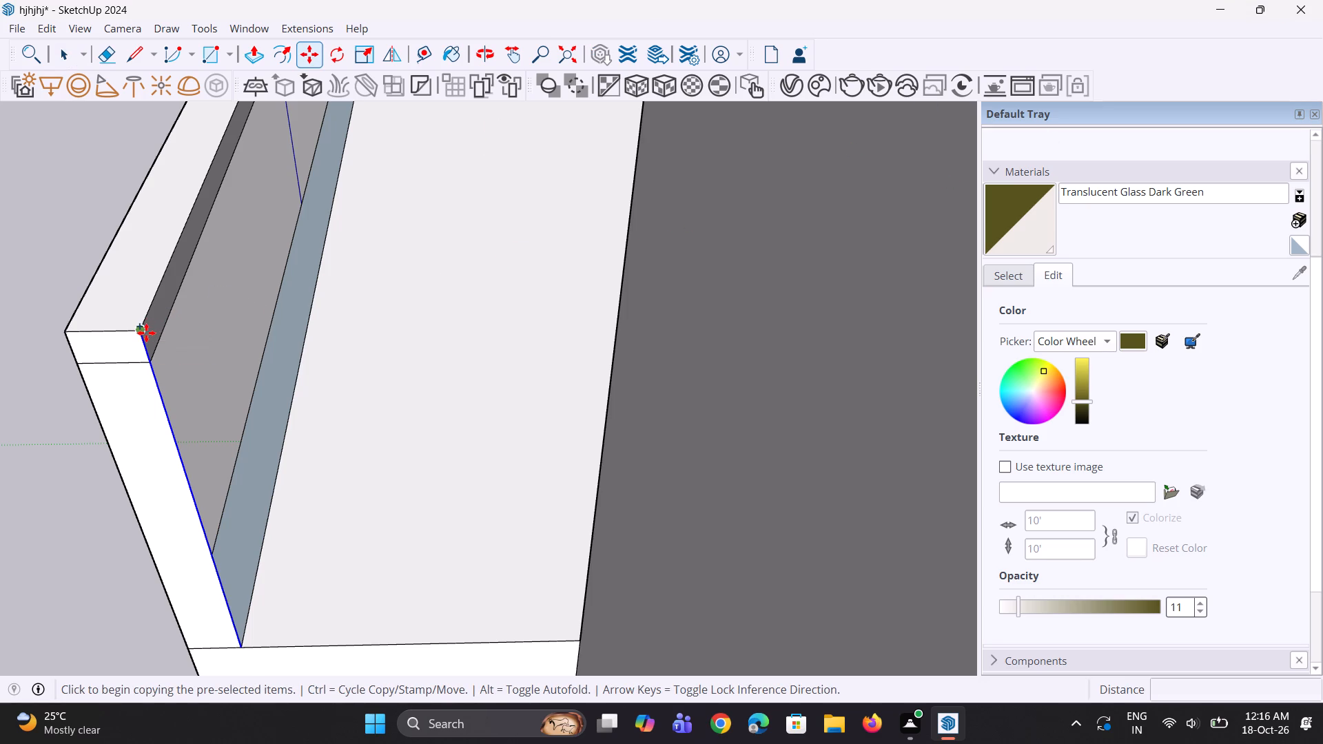
pyautogui.click(160, 297)
# Push/Pull the right end's panel and top rail strips back to the building wall, repeating the left return's distance.
pyautogui.press('p')
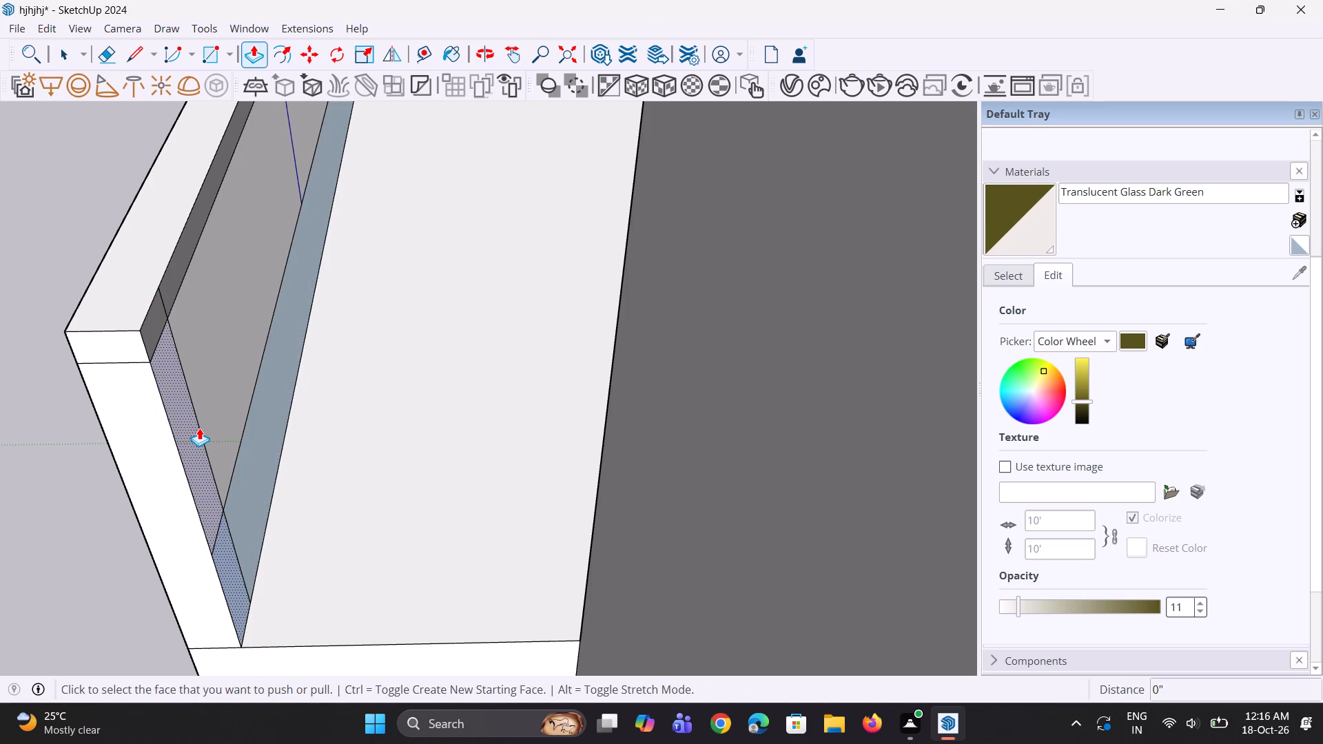
pyautogui.doubleClick(199, 428)
pyautogui.doubleClick(146, 324)
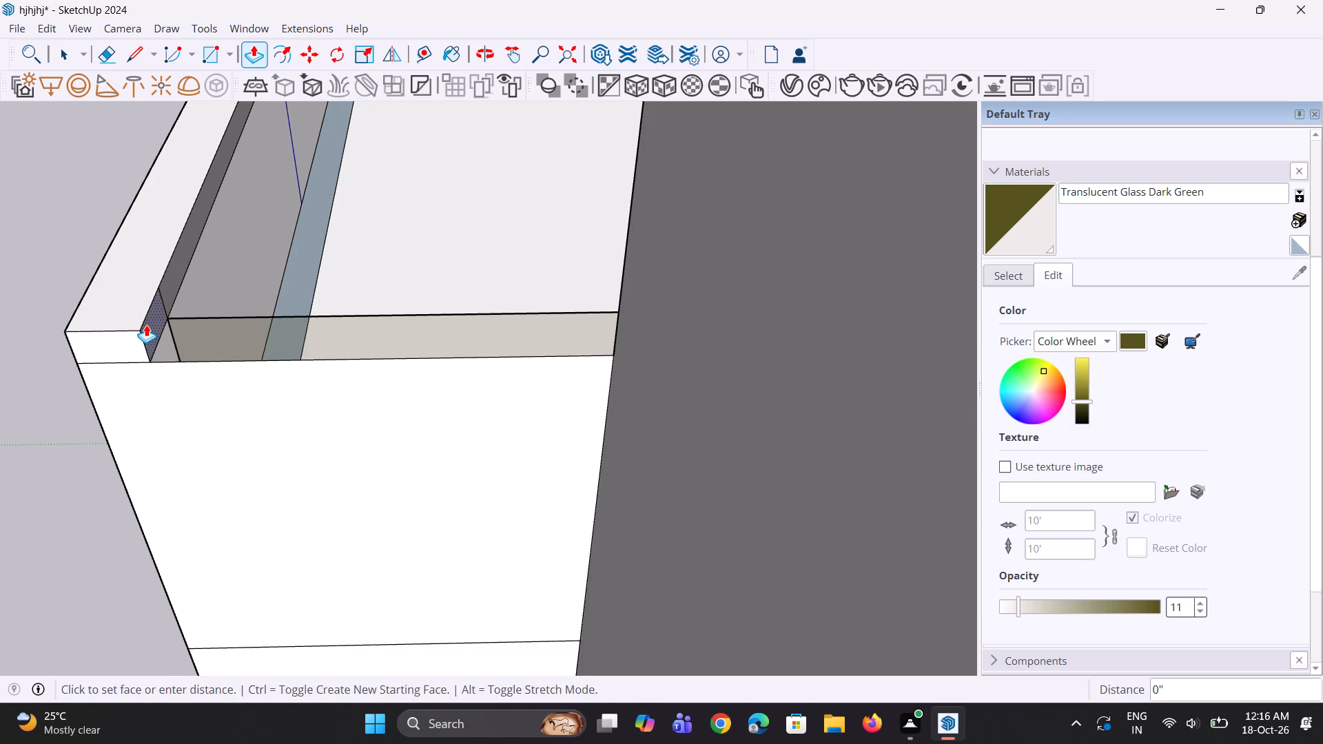
# Paint the outer face of the right side return panel with Translucent Glass Dark Green.
pyautogui.moveTo(217, 381); pyautogui.dragTo(267, 371, button='middle')
pyautogui.press('space')
pyautogui.click(1021, 216)
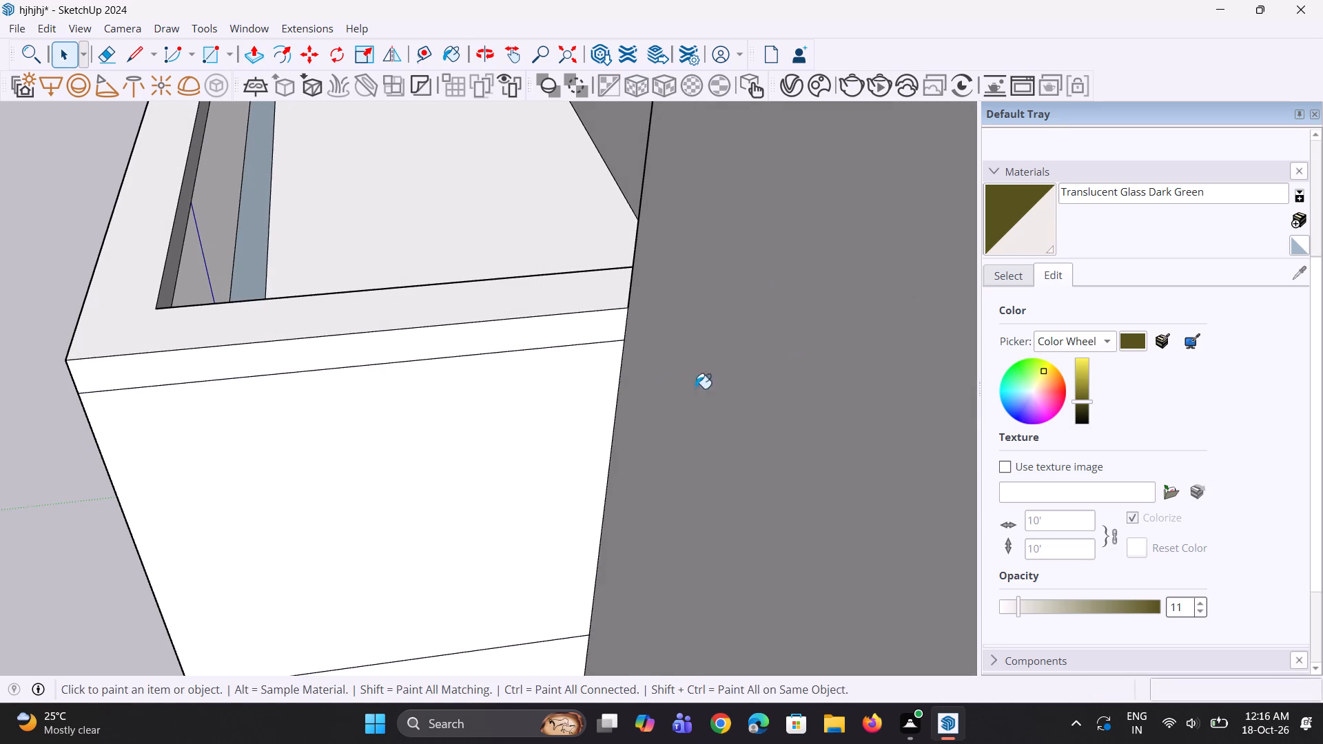
pyautogui.click(562, 408)
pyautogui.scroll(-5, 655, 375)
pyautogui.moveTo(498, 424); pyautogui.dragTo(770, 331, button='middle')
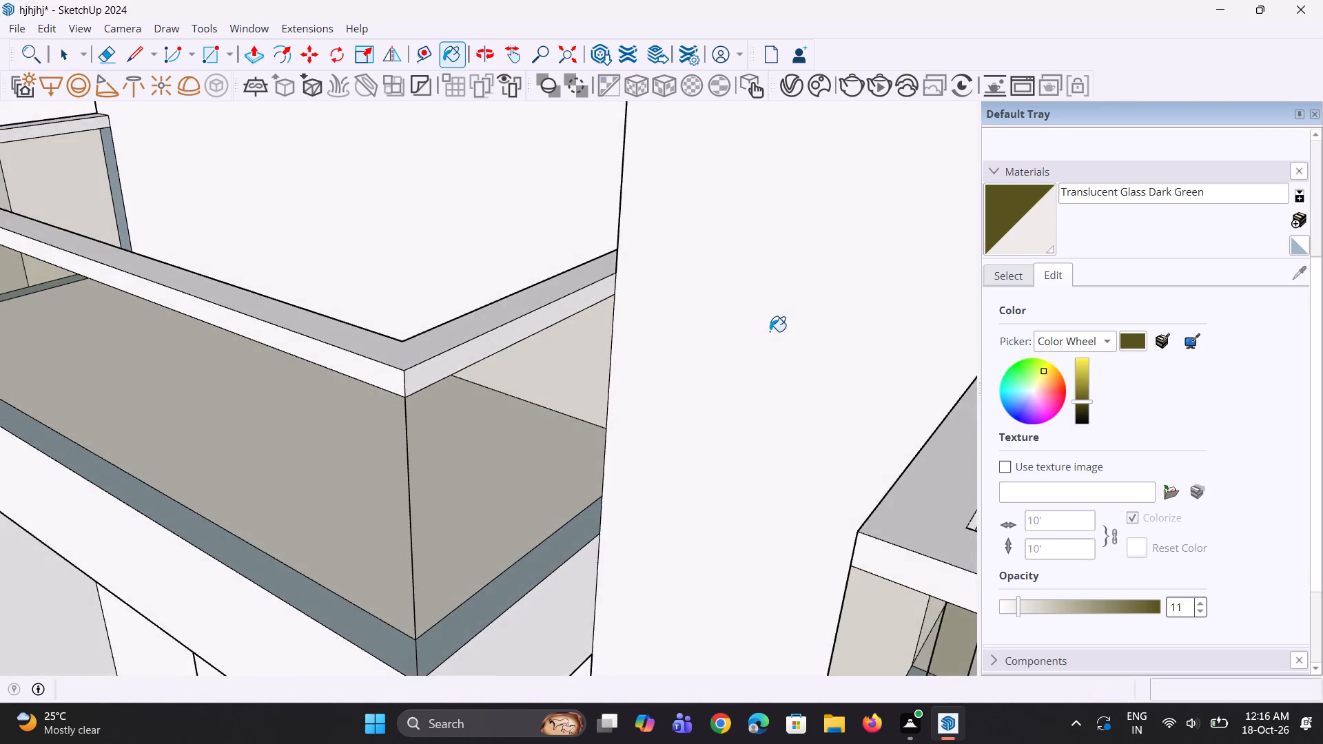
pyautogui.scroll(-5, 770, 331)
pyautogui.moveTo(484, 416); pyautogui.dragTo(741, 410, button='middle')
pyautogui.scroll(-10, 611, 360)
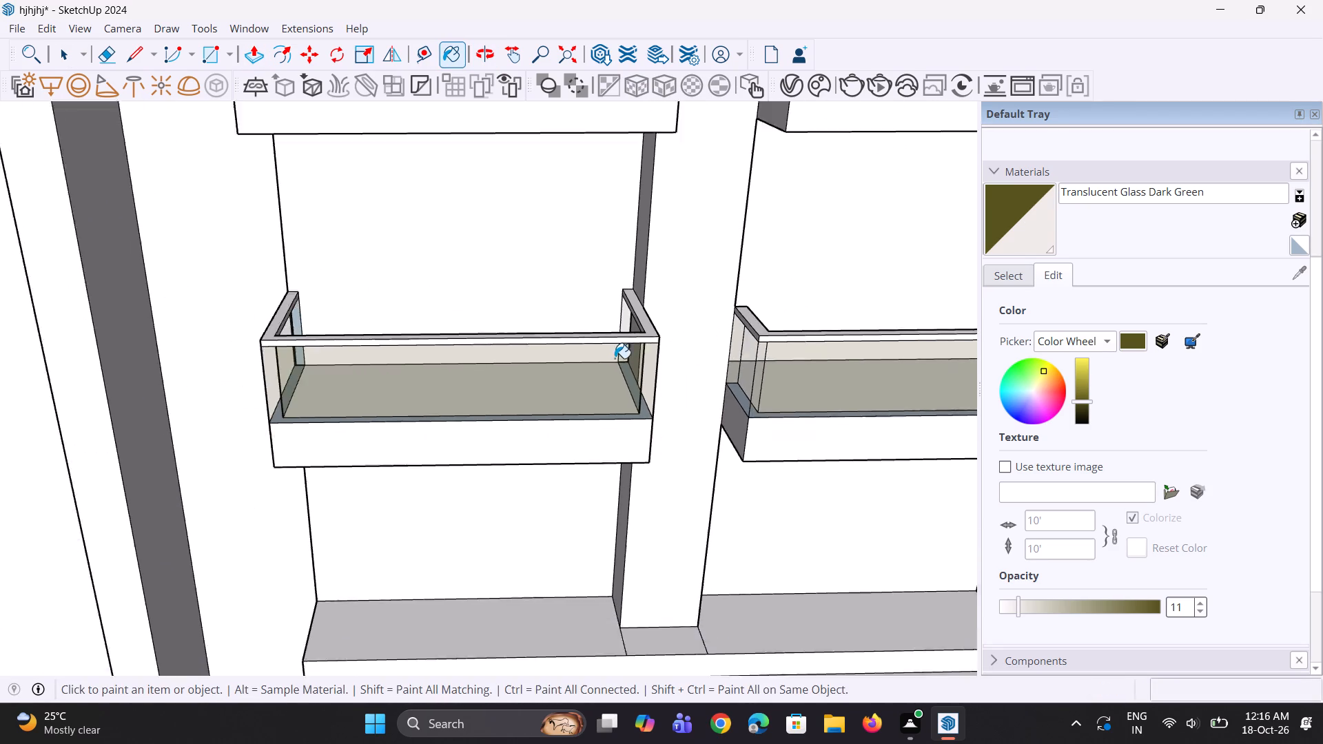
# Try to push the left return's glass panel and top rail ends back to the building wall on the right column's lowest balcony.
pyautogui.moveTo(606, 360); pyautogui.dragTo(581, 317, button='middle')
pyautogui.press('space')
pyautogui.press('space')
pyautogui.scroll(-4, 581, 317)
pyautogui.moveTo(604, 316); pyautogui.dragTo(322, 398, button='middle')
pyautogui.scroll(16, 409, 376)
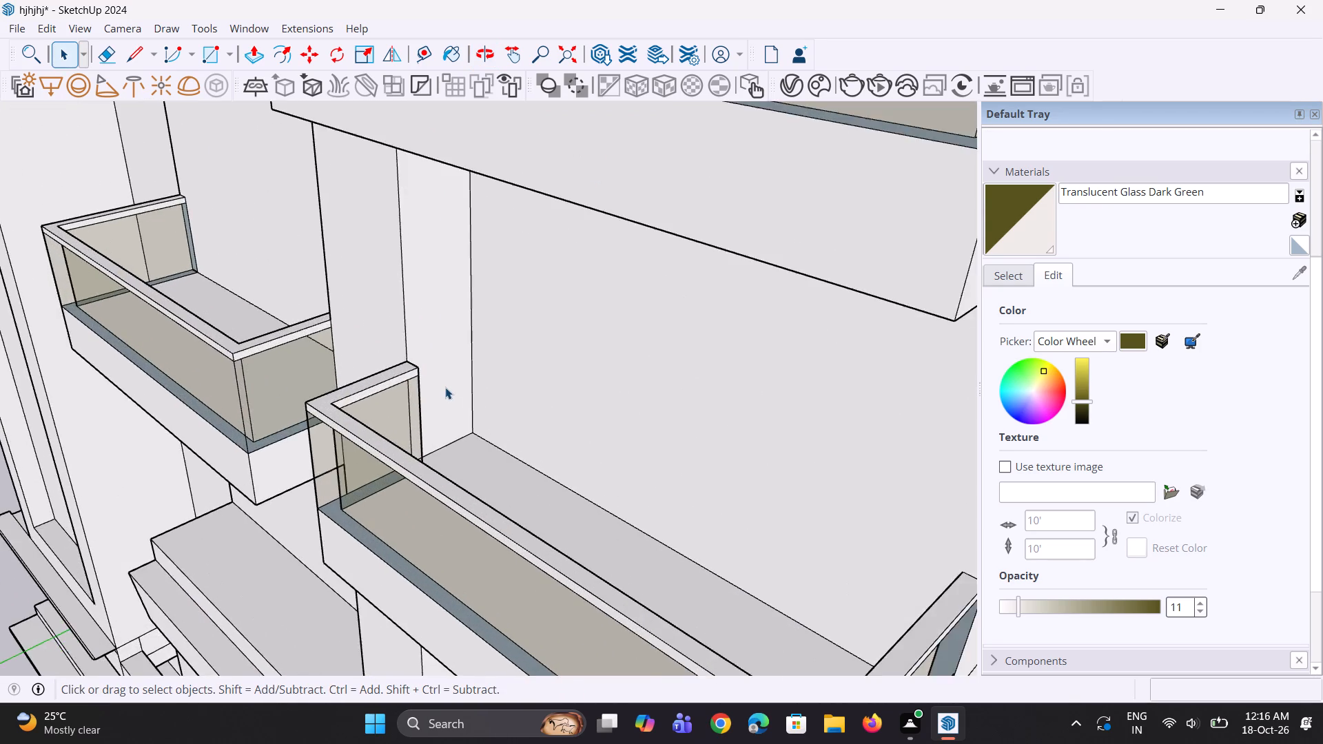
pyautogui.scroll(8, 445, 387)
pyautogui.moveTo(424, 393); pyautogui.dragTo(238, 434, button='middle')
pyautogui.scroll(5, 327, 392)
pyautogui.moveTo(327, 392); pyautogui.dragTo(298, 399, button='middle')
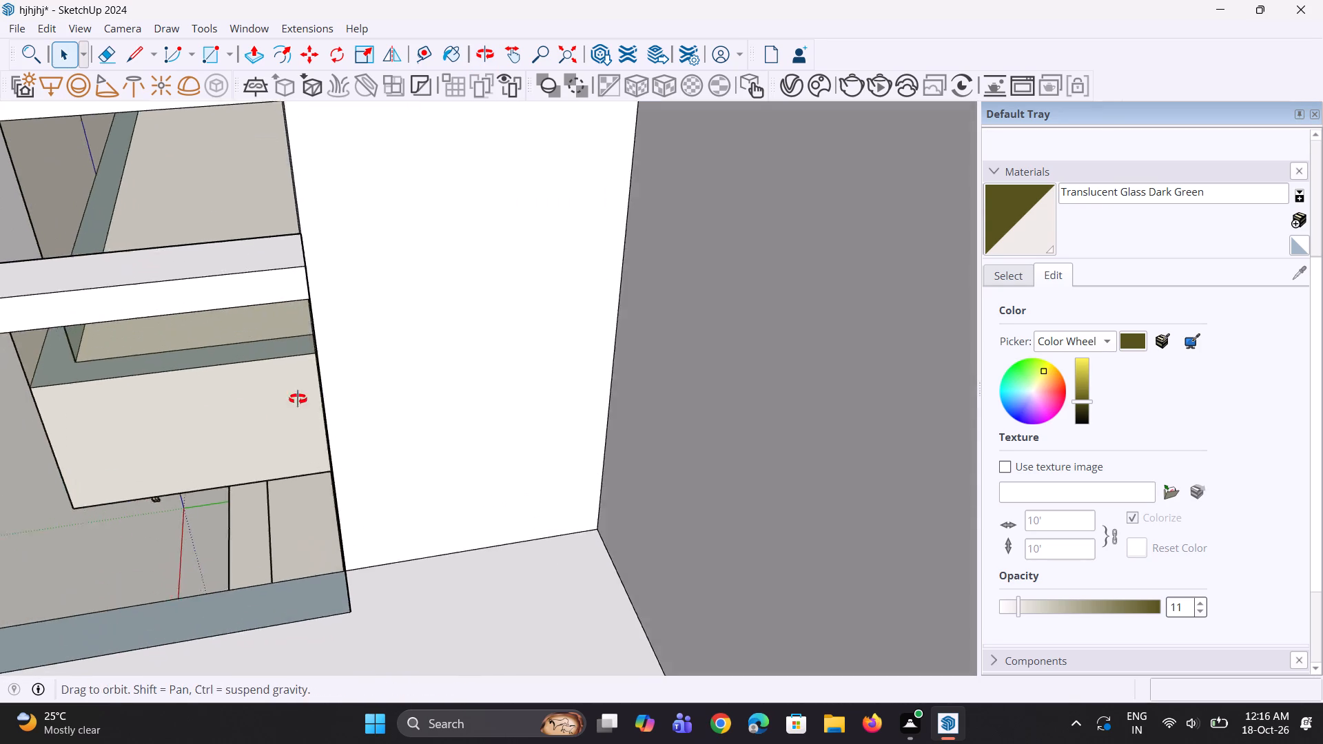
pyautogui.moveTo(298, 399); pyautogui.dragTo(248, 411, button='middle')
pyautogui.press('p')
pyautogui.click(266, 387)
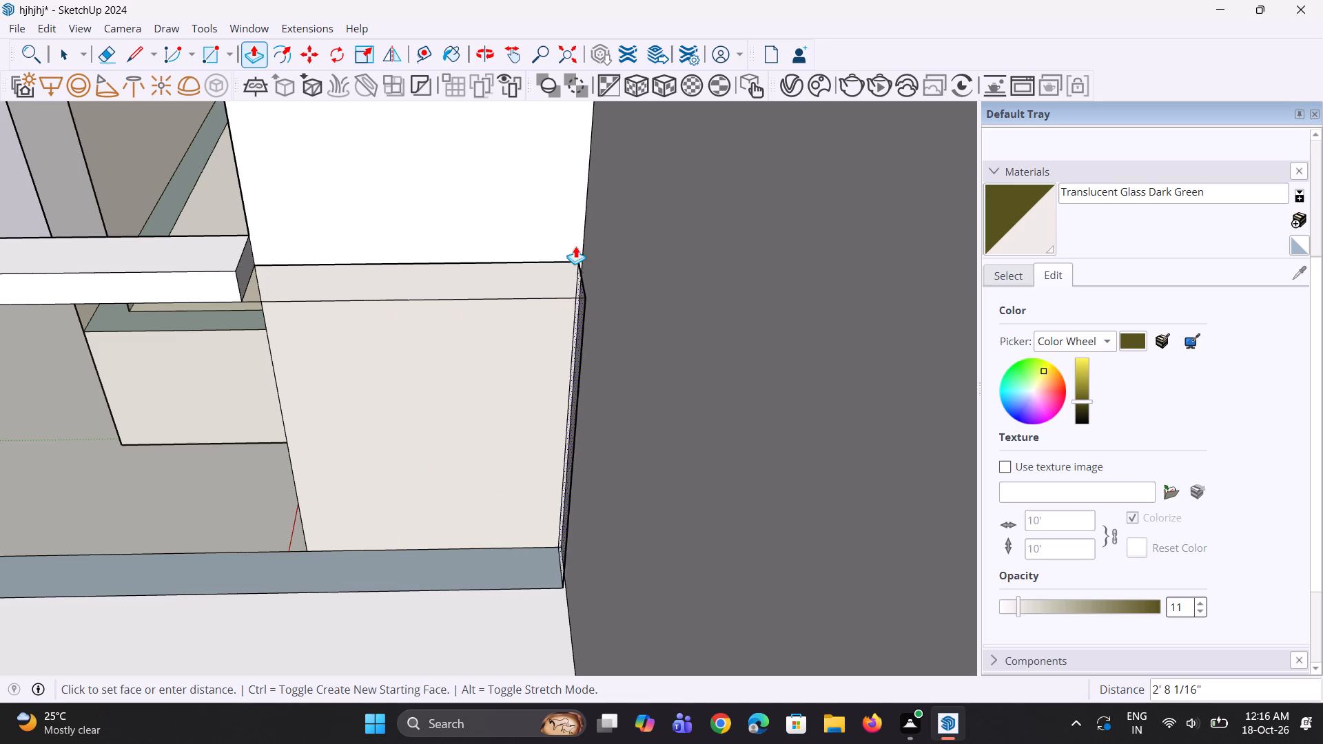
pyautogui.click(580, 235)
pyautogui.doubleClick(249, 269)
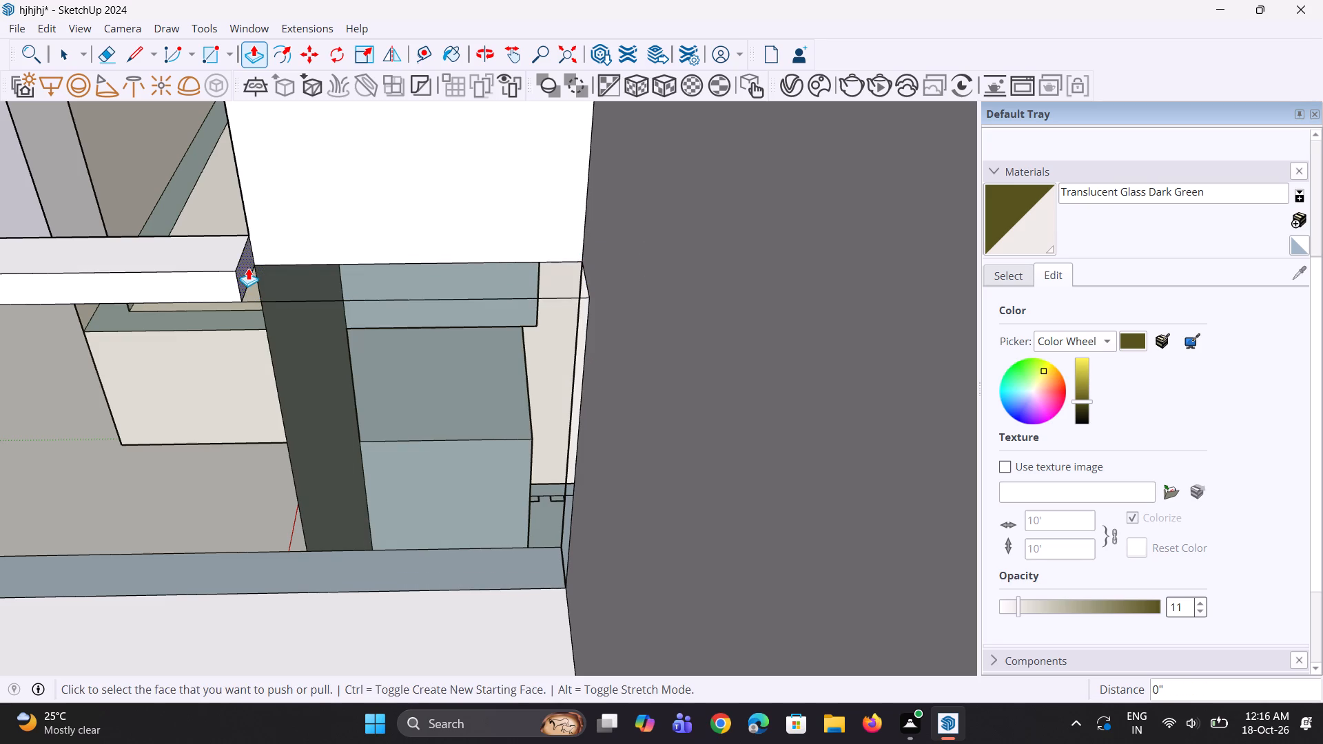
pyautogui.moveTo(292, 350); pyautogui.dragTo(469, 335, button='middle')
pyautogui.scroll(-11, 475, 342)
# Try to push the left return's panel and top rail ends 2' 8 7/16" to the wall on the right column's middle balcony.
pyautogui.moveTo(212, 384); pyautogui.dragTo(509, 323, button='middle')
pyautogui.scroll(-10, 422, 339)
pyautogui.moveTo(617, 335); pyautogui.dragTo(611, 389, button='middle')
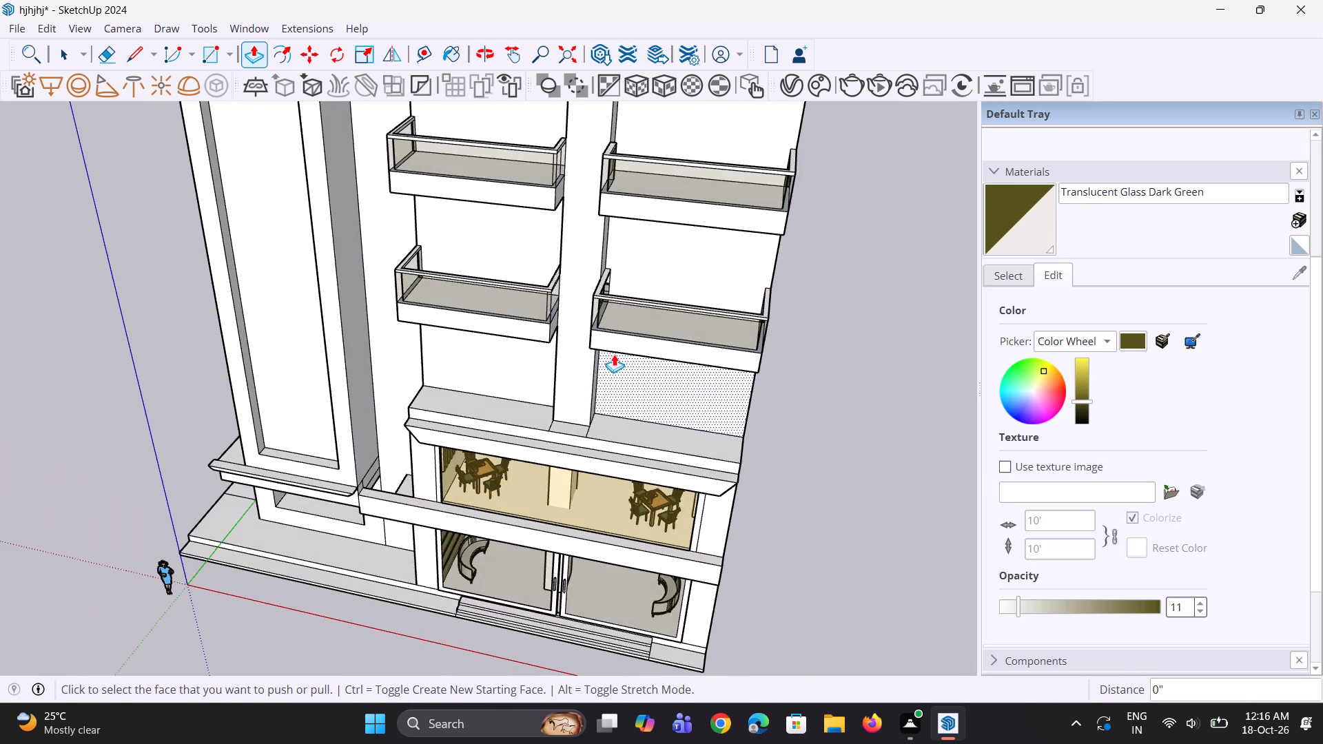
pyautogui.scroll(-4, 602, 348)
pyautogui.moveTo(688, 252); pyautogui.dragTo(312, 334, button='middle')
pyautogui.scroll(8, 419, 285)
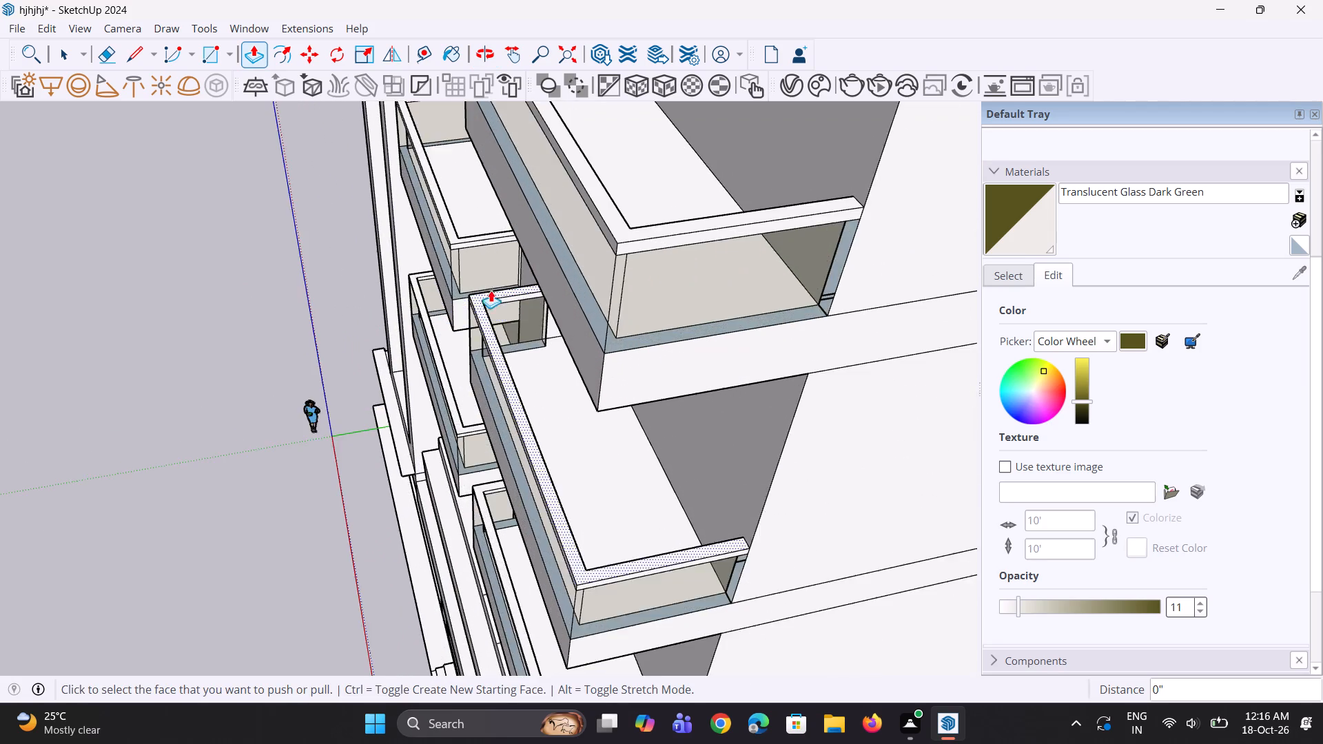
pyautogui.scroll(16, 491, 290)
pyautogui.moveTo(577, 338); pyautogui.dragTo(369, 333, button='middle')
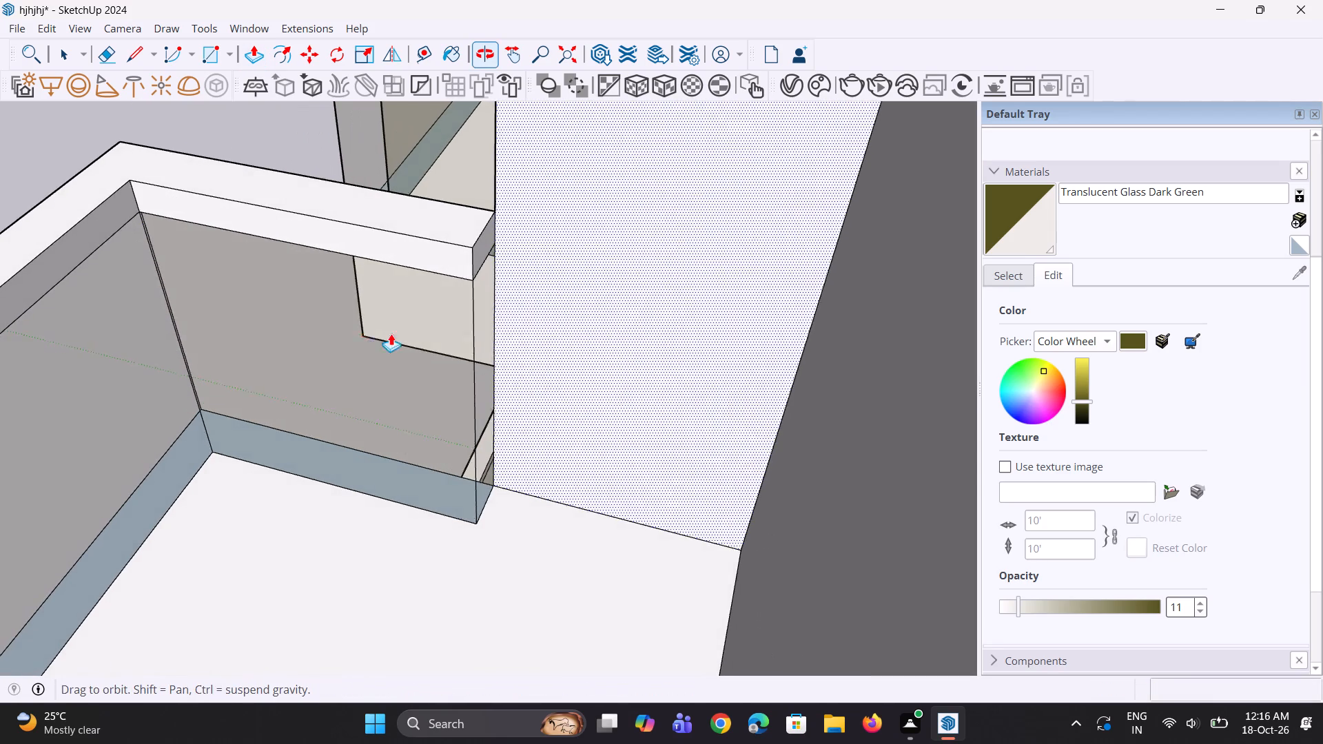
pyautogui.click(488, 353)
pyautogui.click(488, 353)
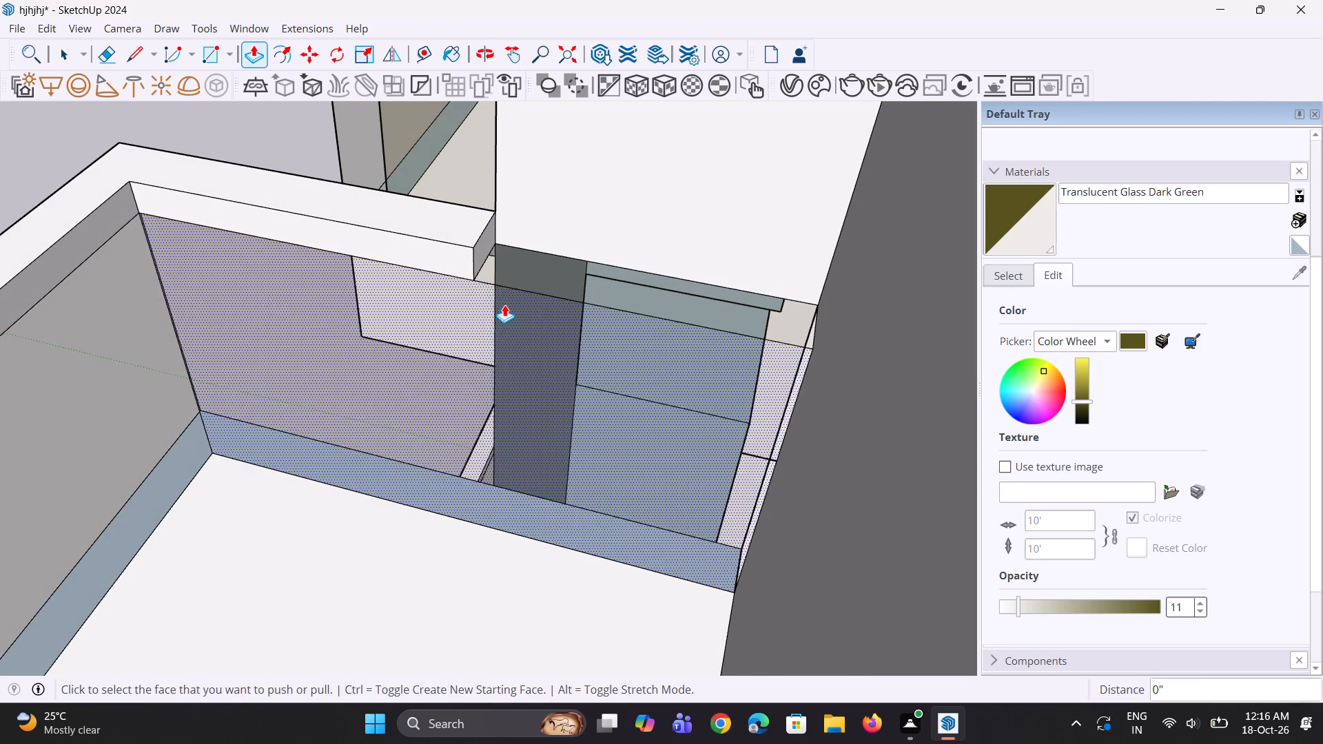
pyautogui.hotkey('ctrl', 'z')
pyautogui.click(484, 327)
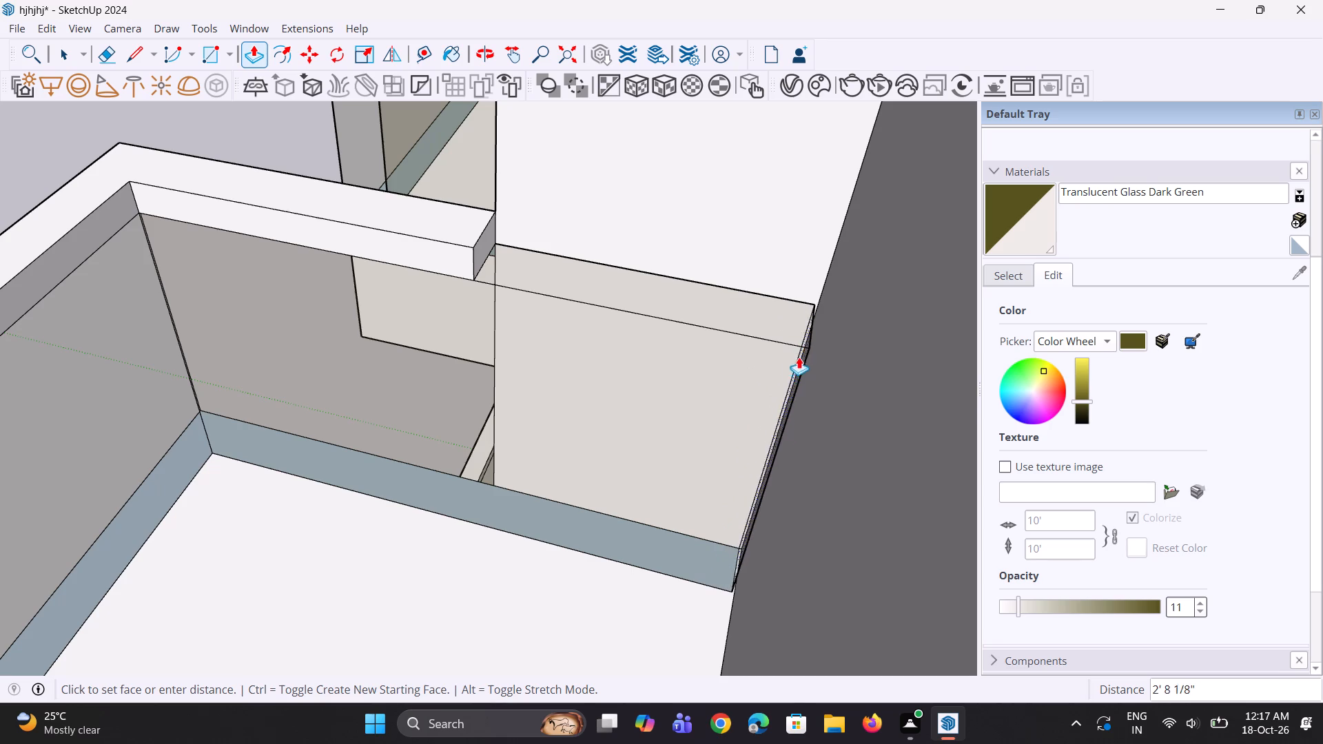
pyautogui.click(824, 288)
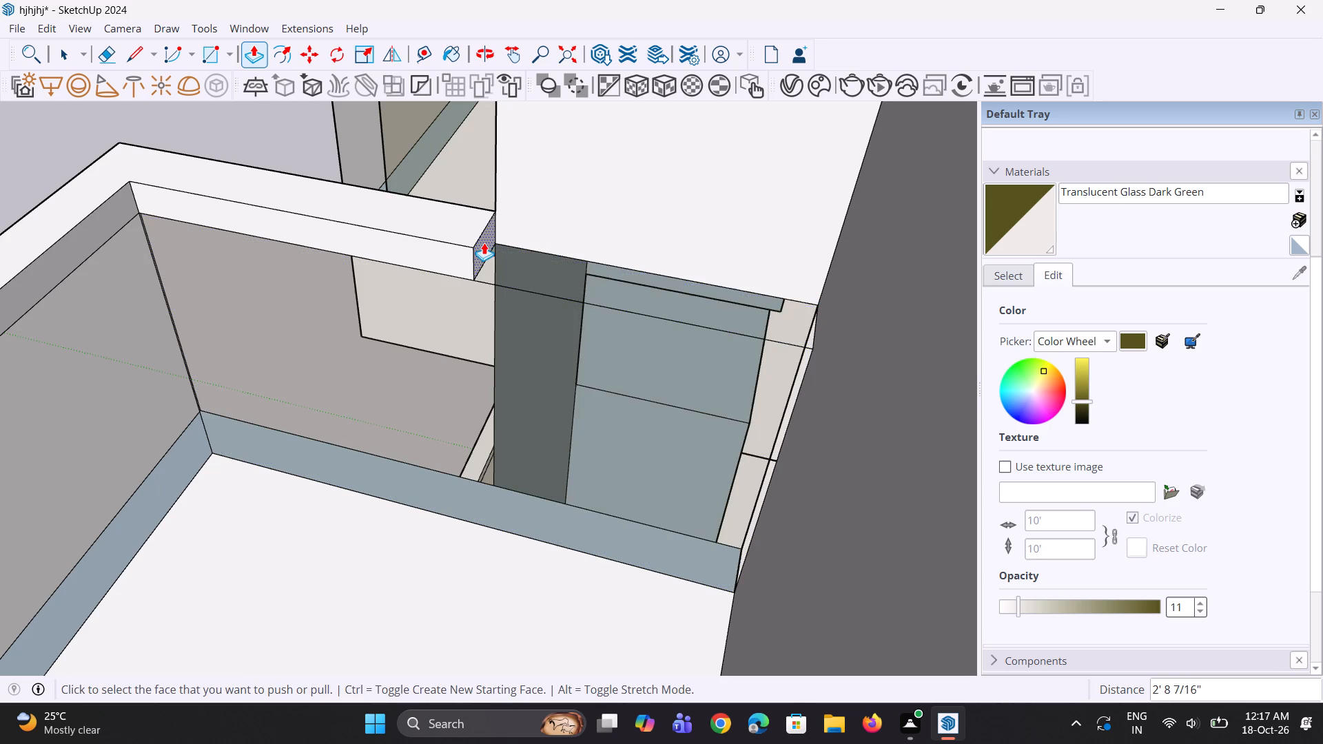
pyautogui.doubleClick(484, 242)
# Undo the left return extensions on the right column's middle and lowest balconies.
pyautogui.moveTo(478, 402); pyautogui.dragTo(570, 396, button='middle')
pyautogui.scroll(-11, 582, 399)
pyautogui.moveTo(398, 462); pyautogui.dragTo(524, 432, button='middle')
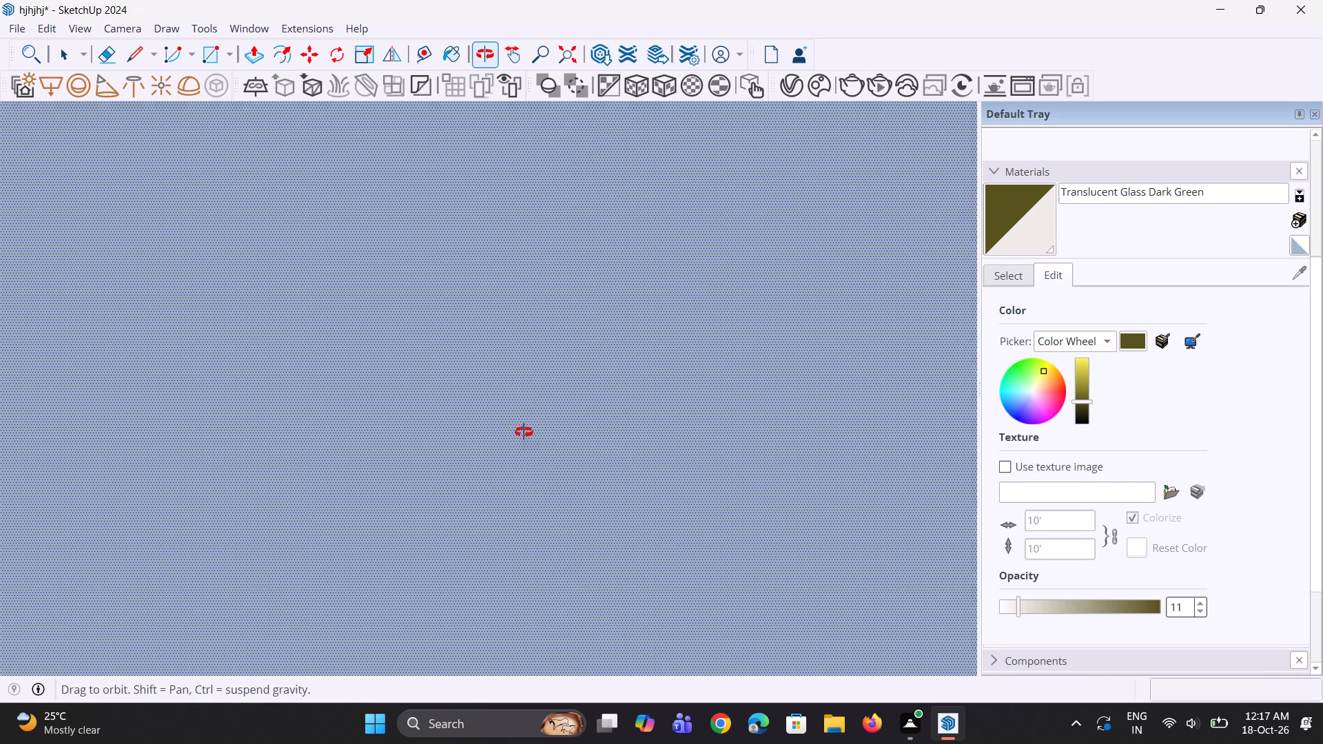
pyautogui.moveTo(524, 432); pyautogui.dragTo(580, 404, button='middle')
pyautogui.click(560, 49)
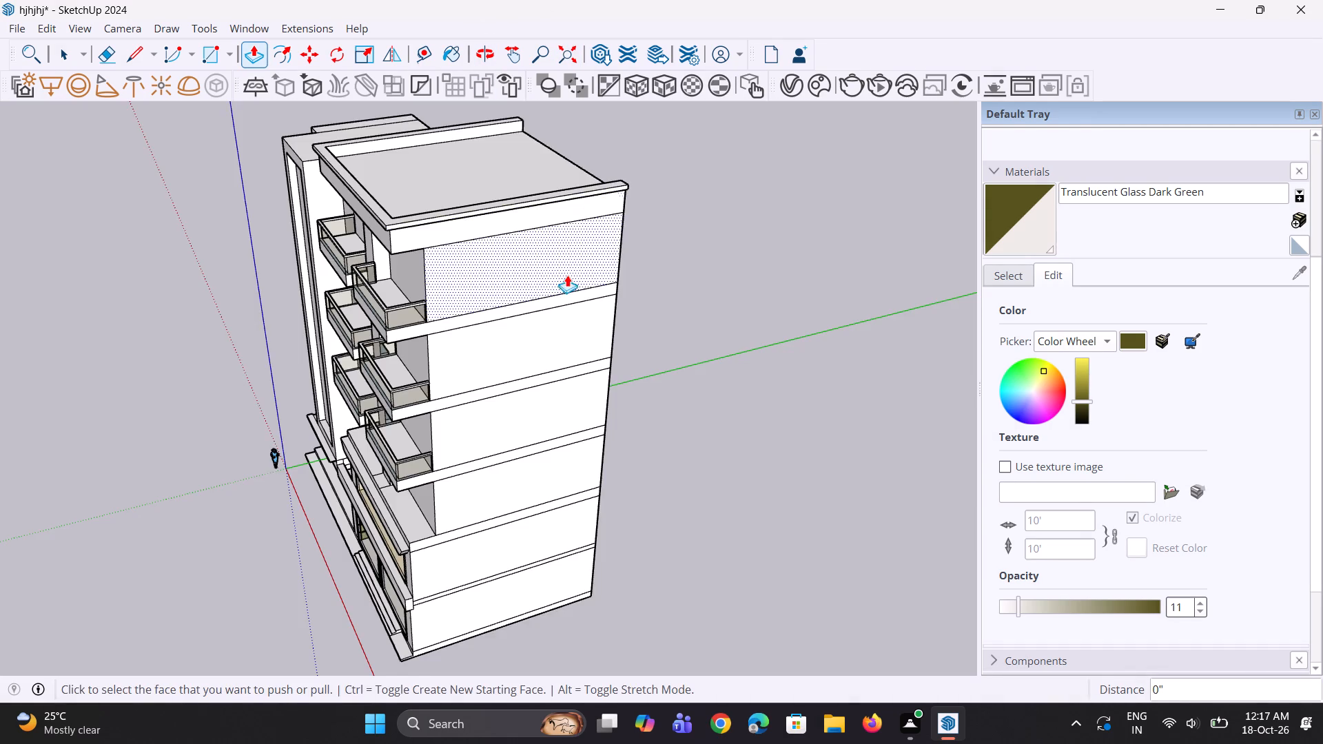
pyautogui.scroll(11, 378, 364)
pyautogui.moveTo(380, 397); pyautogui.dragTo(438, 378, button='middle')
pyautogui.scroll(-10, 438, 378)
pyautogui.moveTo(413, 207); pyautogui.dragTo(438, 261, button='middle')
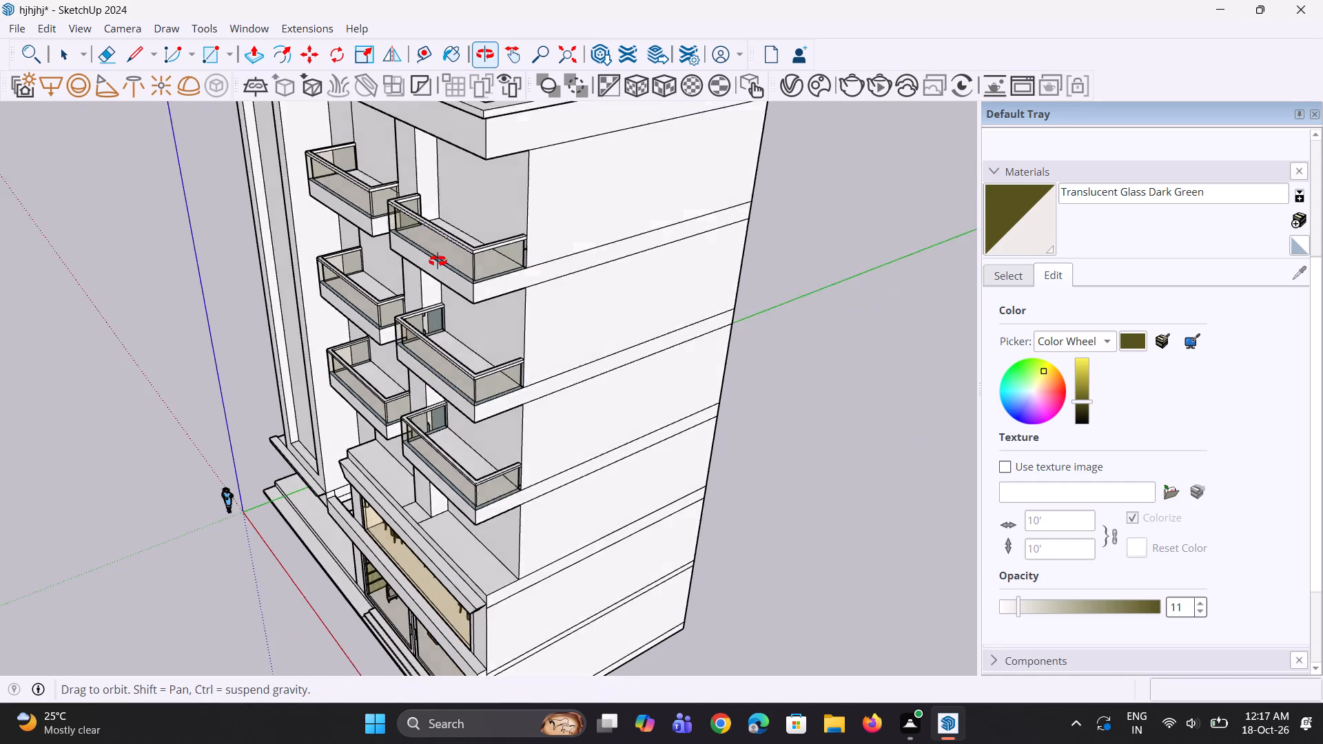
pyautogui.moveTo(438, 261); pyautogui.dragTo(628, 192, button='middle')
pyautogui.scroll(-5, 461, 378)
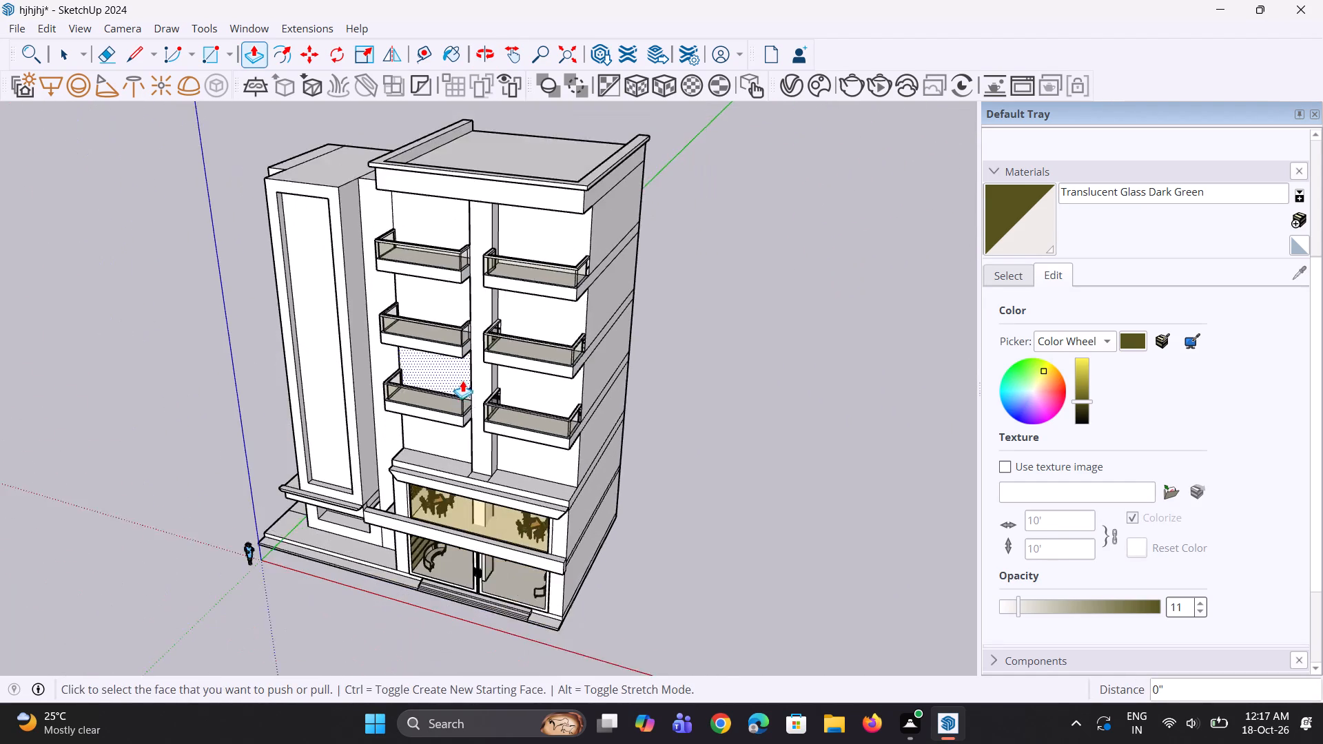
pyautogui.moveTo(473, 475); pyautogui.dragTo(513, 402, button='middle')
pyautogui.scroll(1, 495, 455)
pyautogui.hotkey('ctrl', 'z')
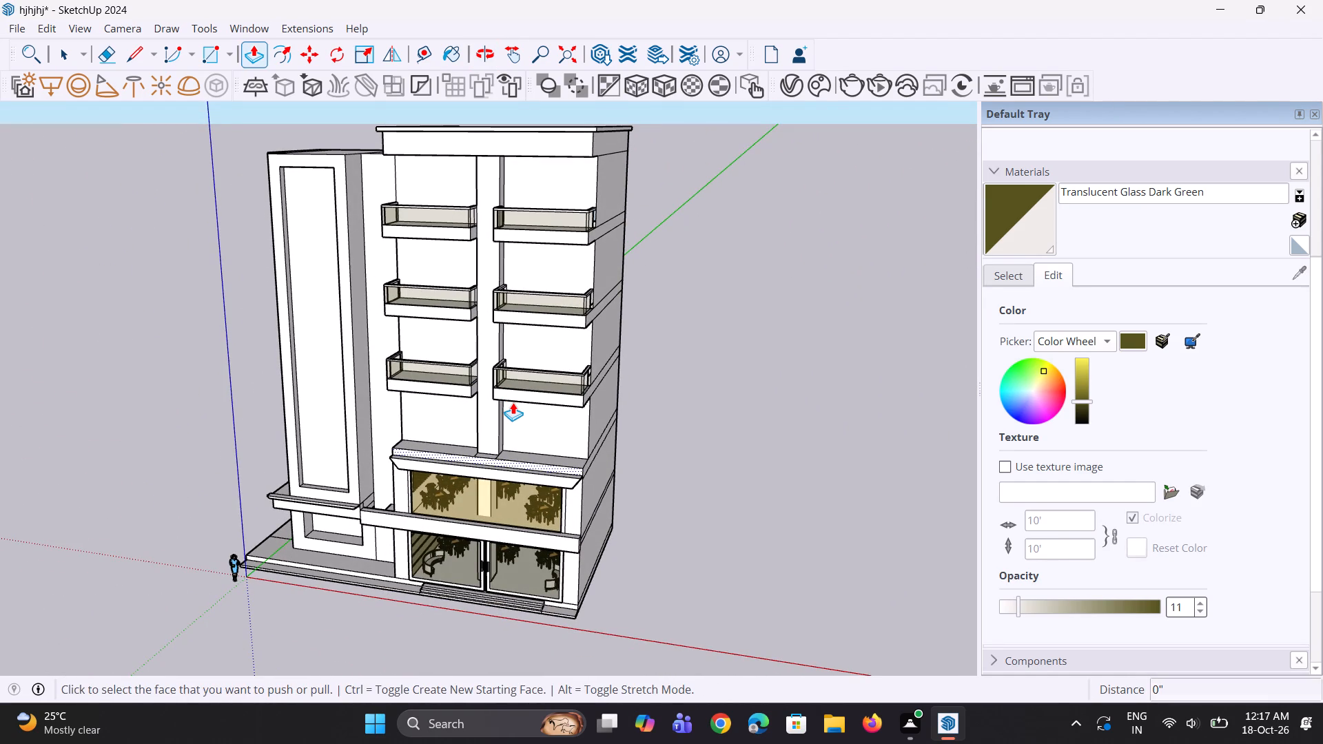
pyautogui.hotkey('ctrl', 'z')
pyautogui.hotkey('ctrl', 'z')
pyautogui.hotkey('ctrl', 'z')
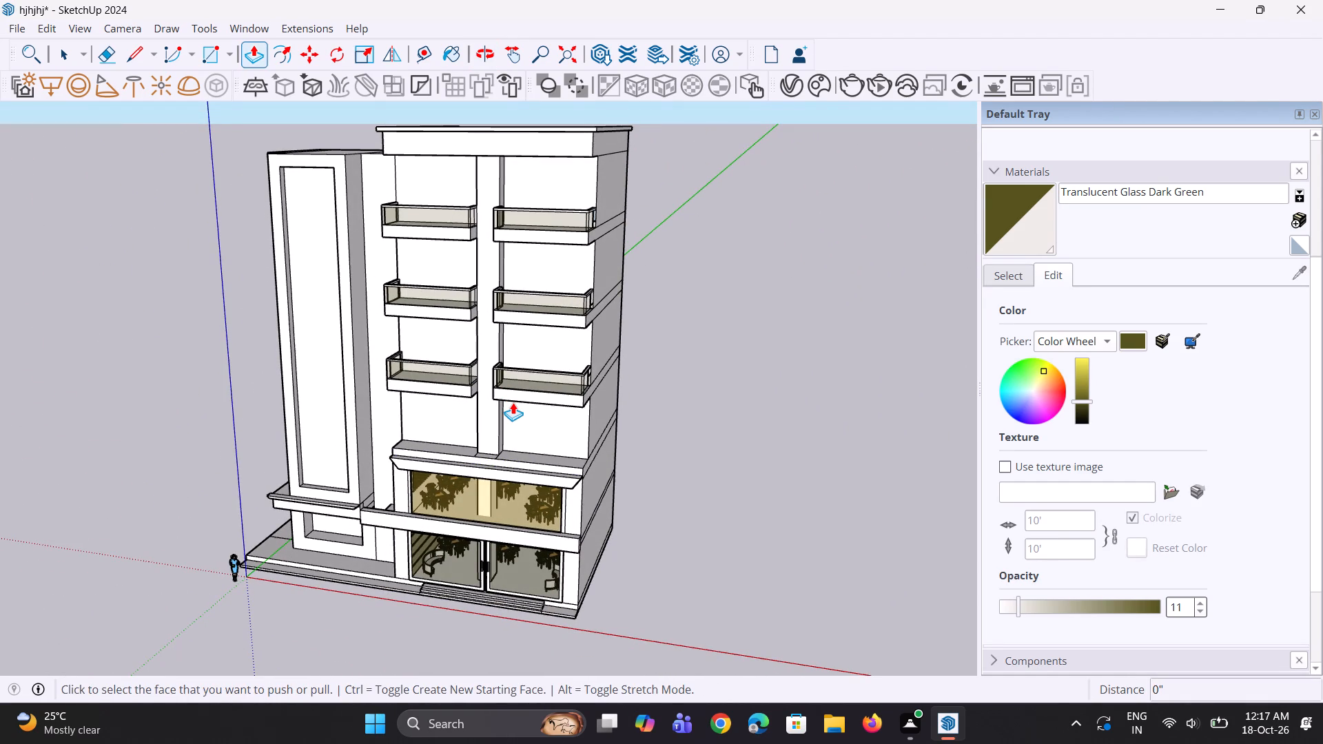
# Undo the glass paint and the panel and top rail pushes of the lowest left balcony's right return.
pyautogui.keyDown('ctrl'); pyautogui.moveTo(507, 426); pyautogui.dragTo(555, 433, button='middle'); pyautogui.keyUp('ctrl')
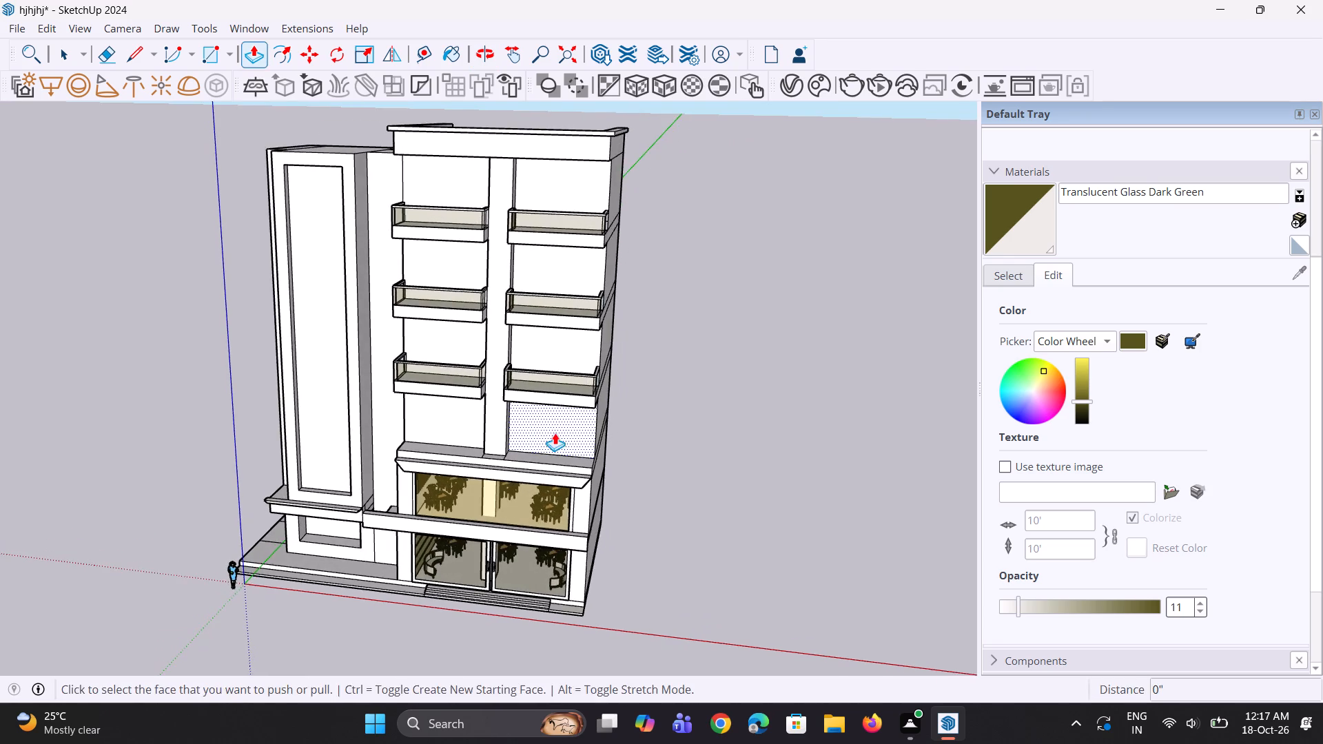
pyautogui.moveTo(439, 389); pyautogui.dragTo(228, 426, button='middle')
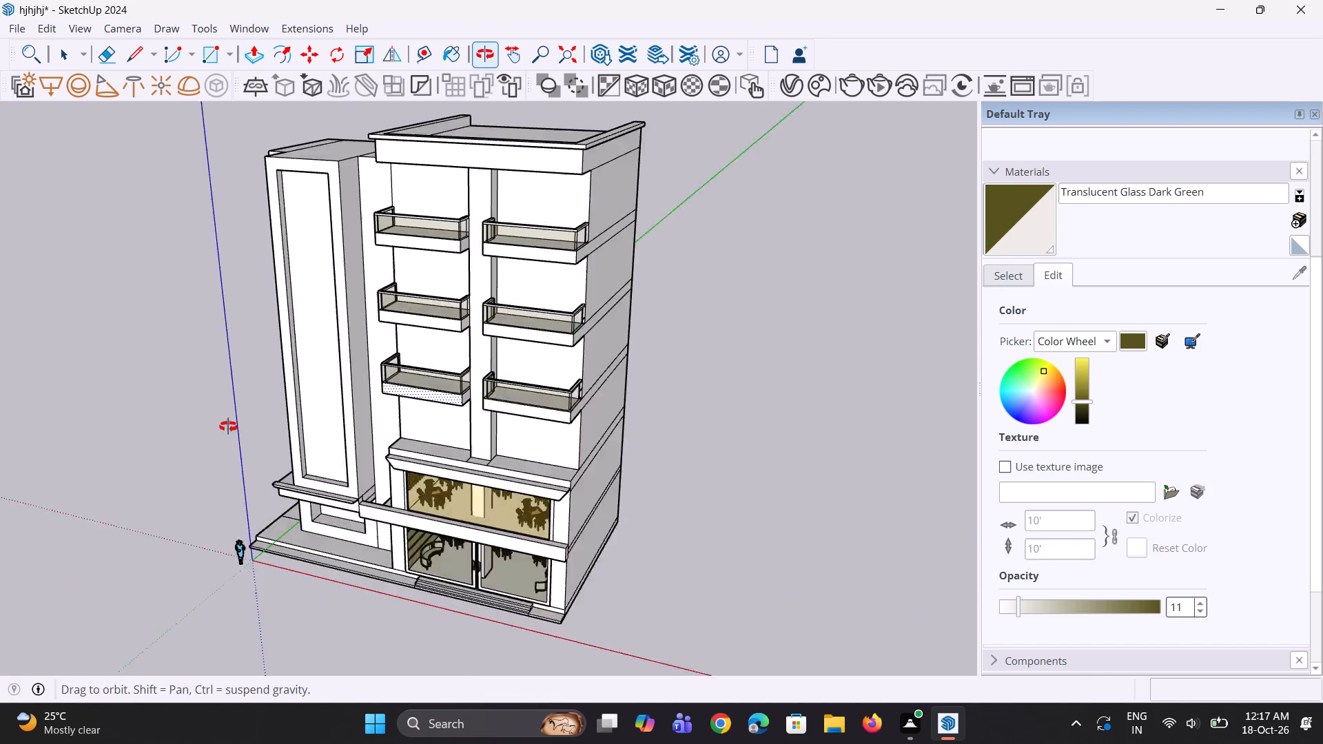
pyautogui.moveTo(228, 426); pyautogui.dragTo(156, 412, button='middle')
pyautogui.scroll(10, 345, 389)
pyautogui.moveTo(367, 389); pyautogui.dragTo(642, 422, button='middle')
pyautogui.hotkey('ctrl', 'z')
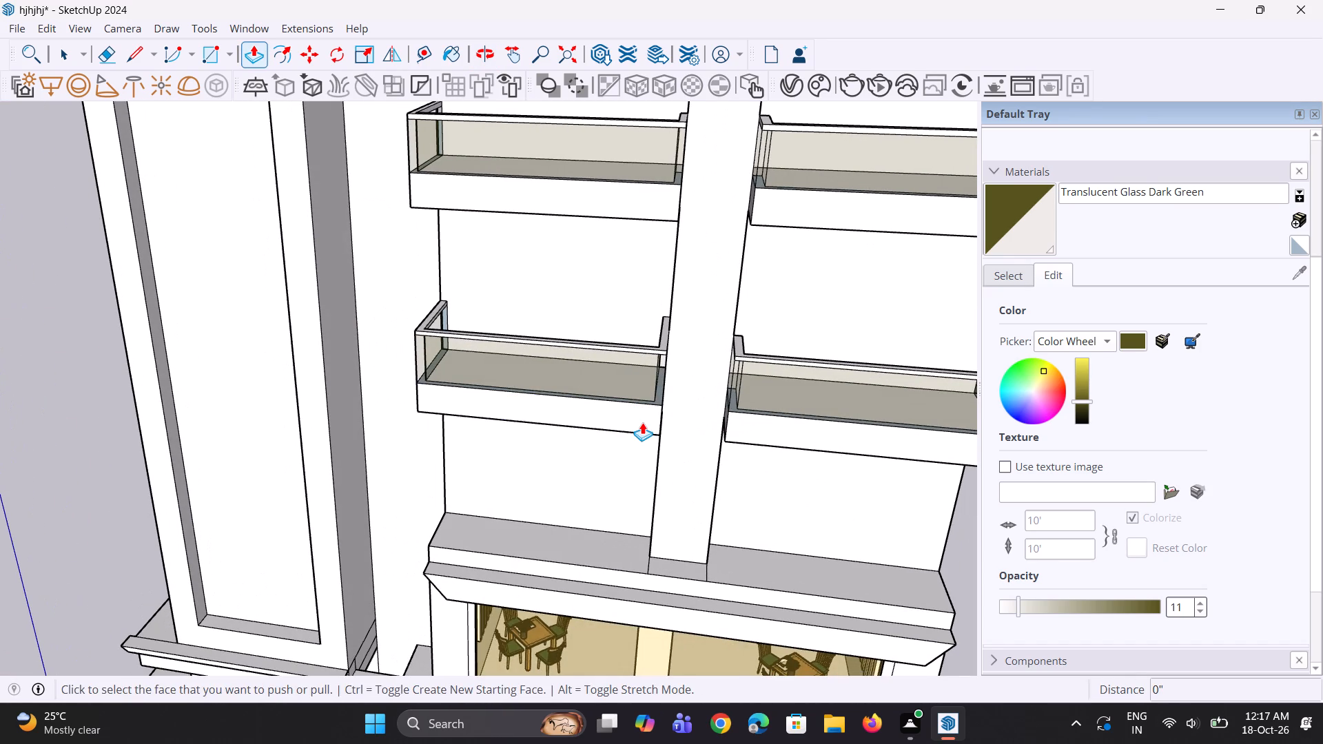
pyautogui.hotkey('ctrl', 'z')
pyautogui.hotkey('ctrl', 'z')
# Push/Pull the lowest left balcony's right-end panel strip 3' 2 7/16" back to the wall and repeat that distance on the top rail strip.
pyautogui.moveTo(640, 424); pyautogui.dragTo(617, 449, button='middle')
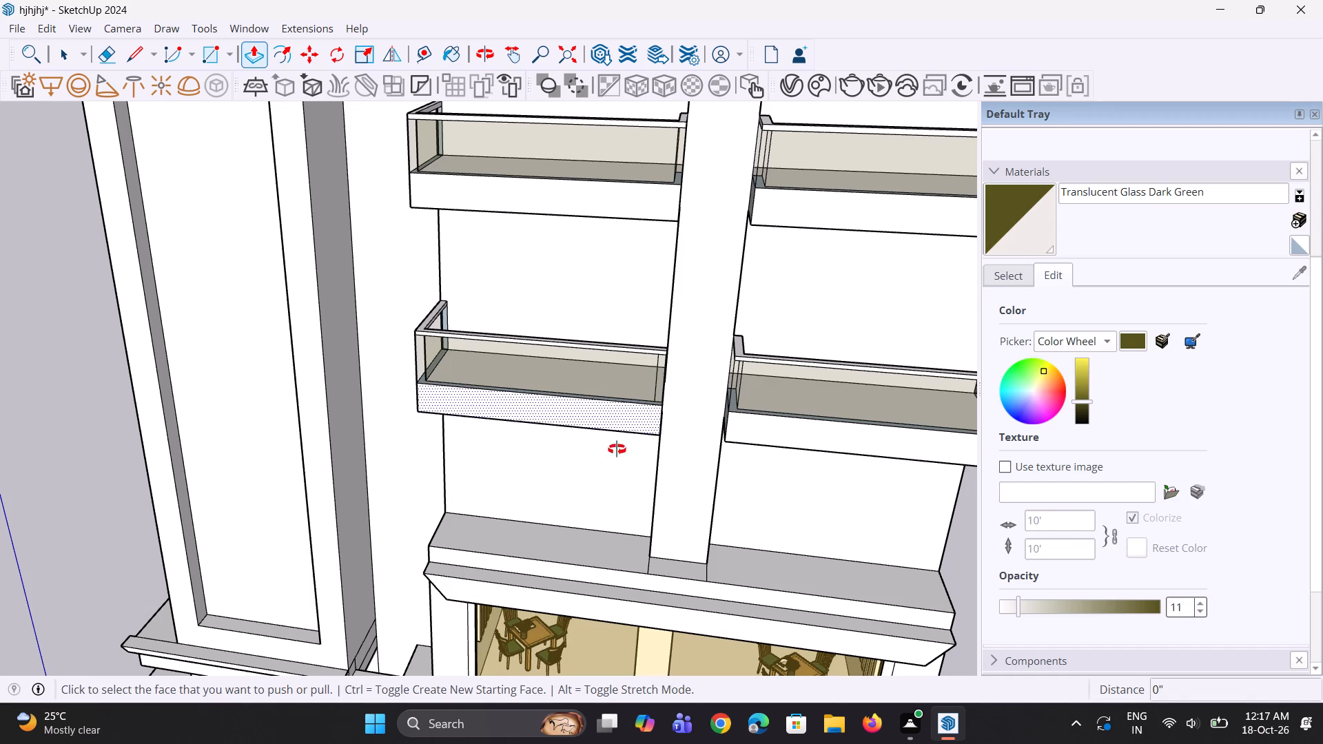
pyautogui.moveTo(617, 449); pyautogui.dragTo(422, 473, button='middle')
pyautogui.scroll(4, 456, 420)
pyautogui.scroll(7, 397, 398)
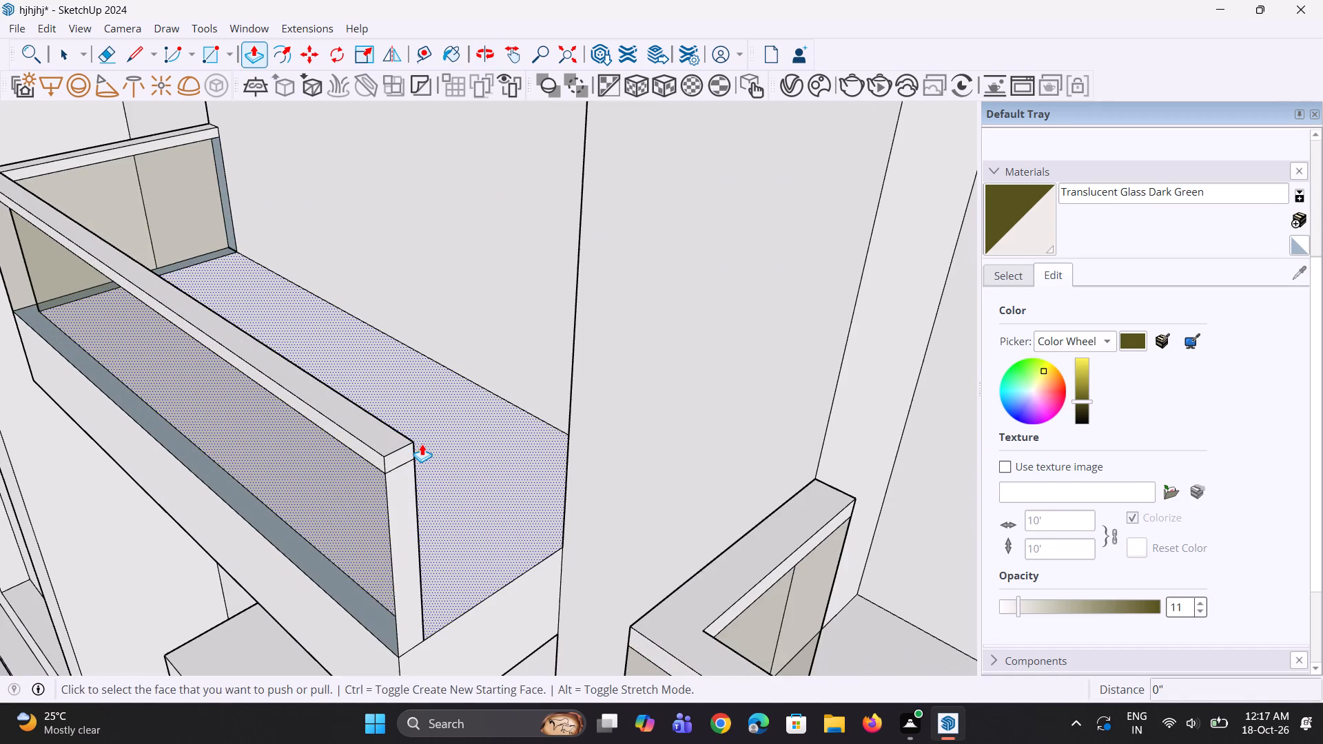
pyautogui.moveTo(422, 444); pyautogui.dragTo(361, 466, button='middle')
pyautogui.scroll(11, 319, 533)
pyautogui.moveTo(318, 534); pyautogui.dragTo(170, 531, button='middle')
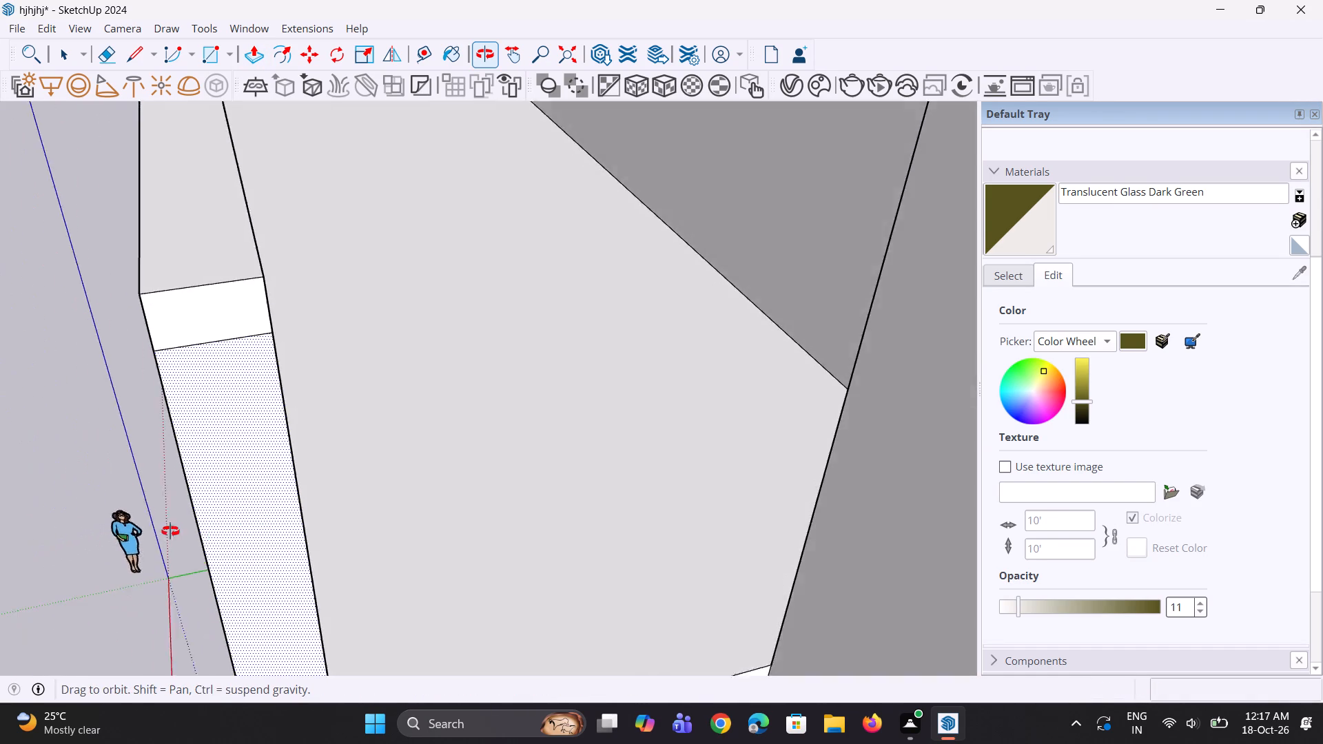
pyautogui.moveTo(170, 531); pyautogui.dragTo(119, 497, button='middle')
pyautogui.click(303, 471)
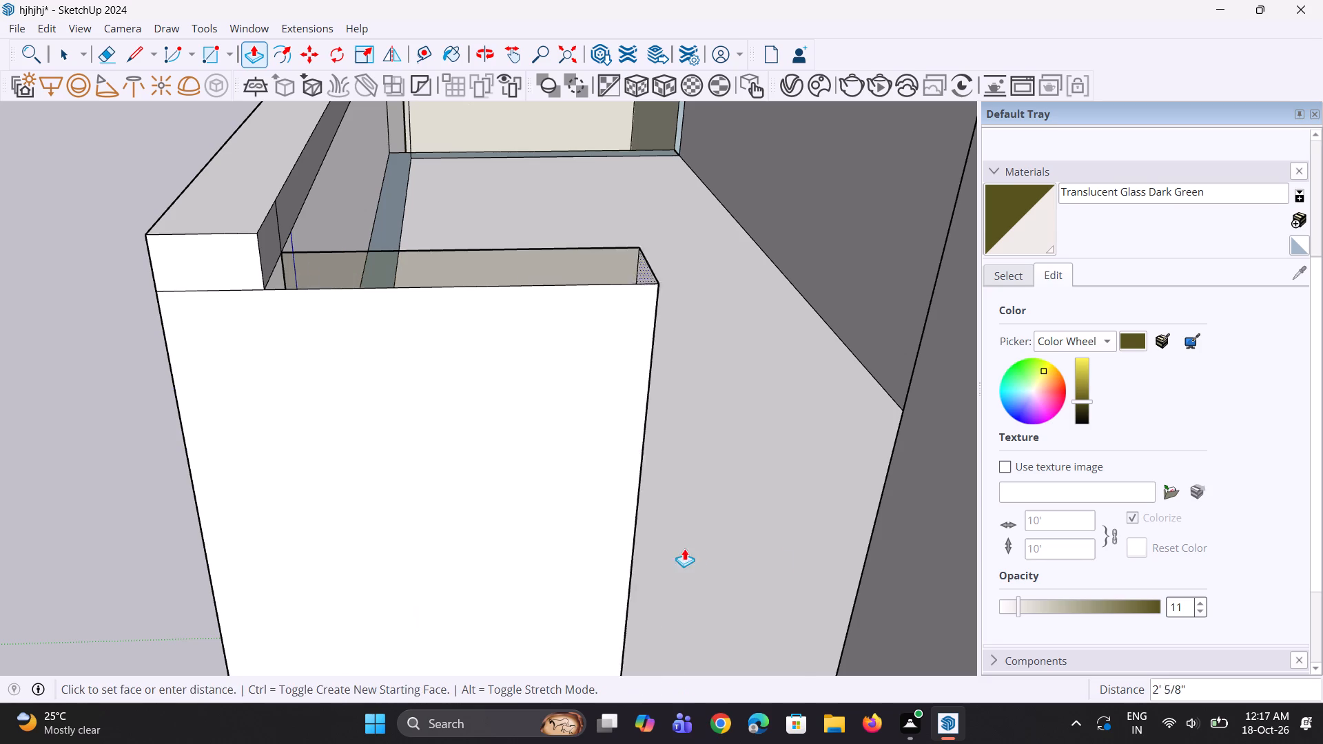
pyautogui.click(861, 574)
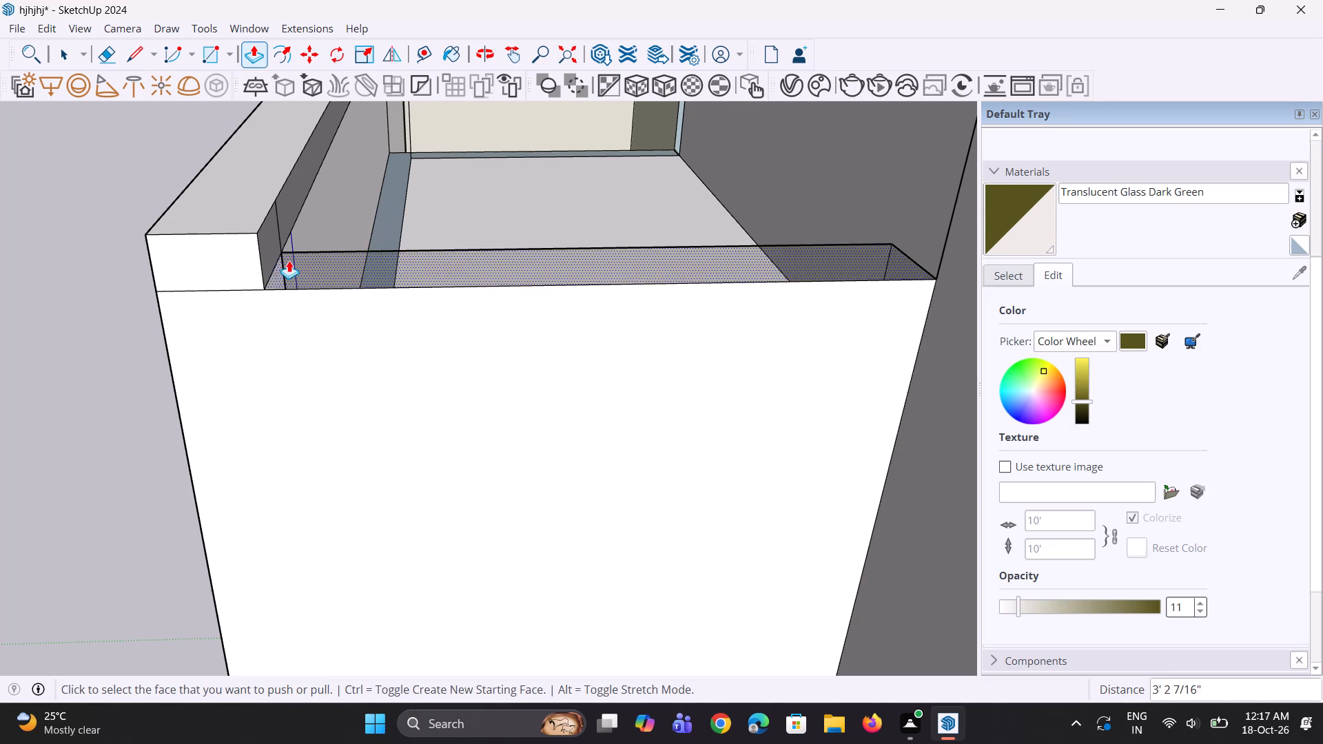
pyautogui.doubleClick(273, 253)
# Paint the outer face of that right return panel with Translucent Glass Dark Green.
pyautogui.moveTo(289, 341); pyautogui.dragTo(371, 331, button='middle')
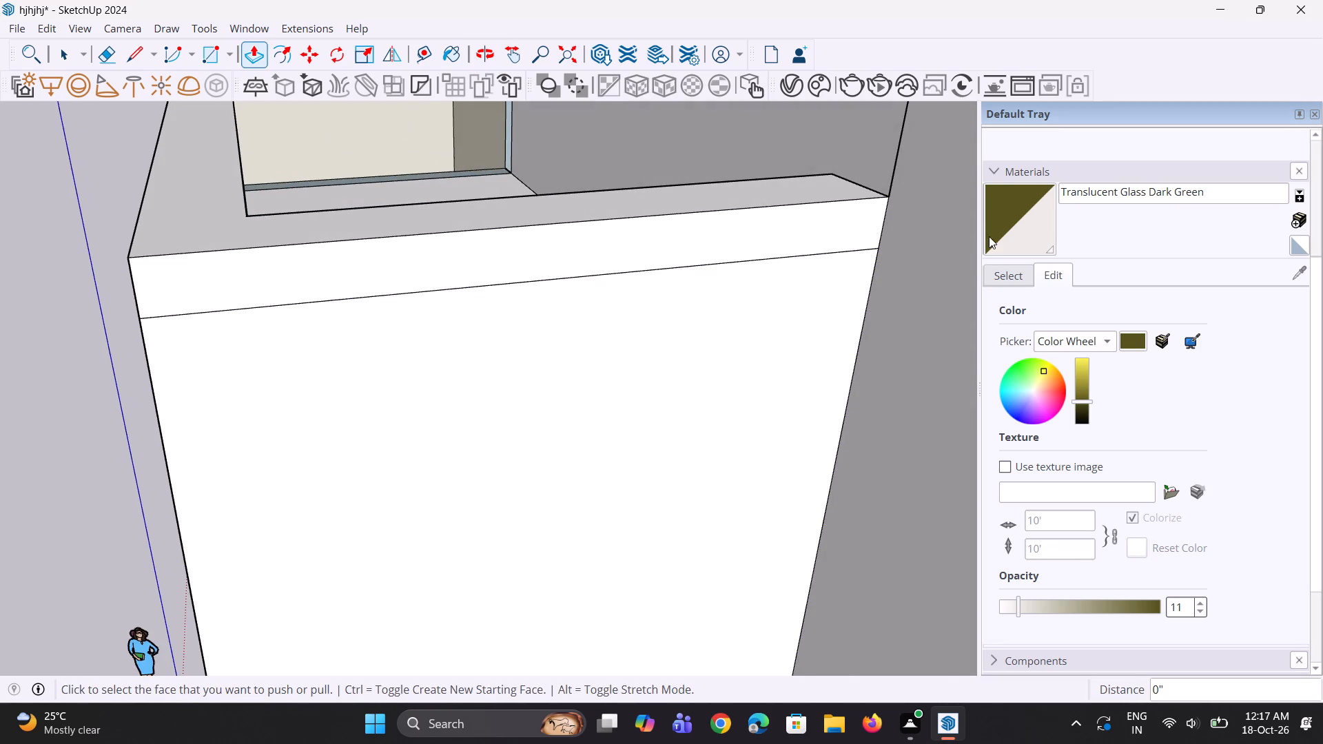
pyautogui.click(992, 235)
pyautogui.click(718, 390)
# Copy the front edge of the right bay's terrace, above the dining-area window, 6" inward across the terrace floor.
pyautogui.moveTo(369, 453); pyautogui.dragTo(515, 444, button='middle')
pyautogui.scroll(-11, 533, 435)
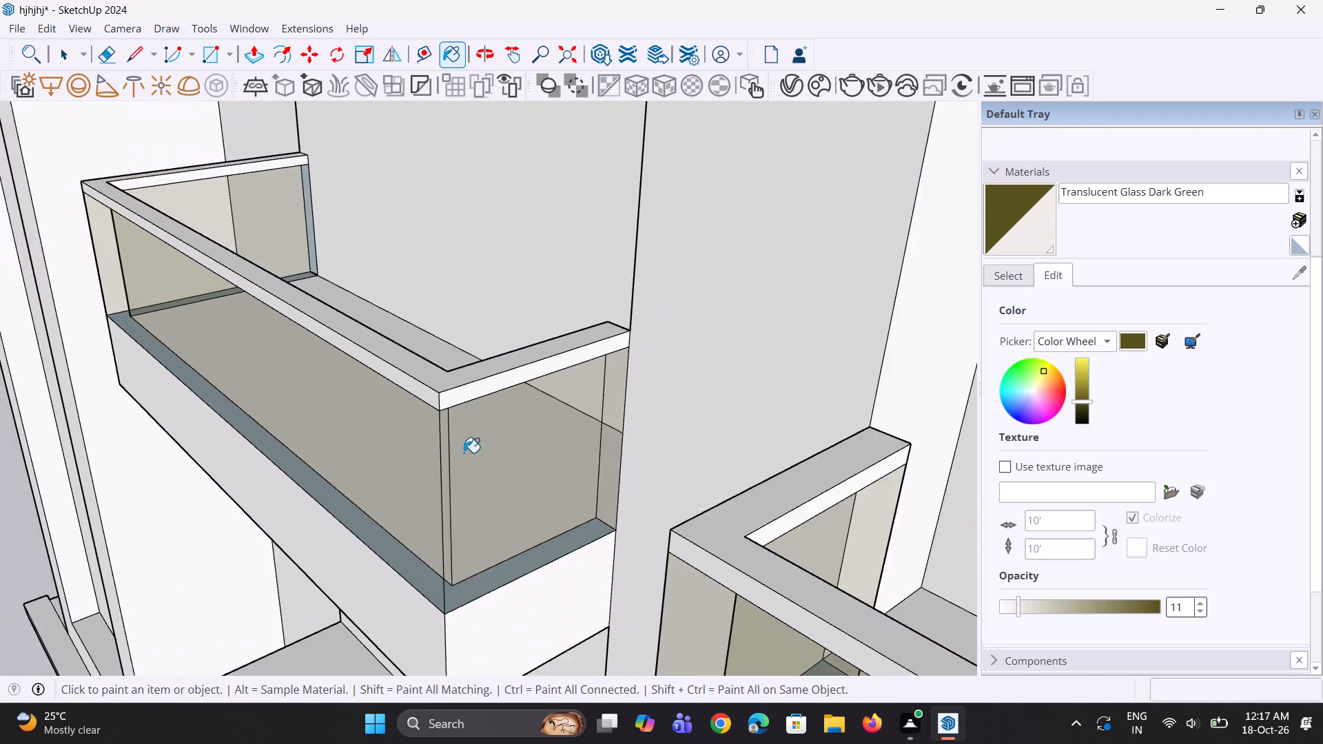
pyautogui.scroll(1, 426, 477)
pyautogui.moveTo(427, 477); pyautogui.dragTo(585, 473, button='middle')
pyautogui.scroll(-15, 587, 468)
pyautogui.middleClick(587, 468)
pyautogui.moveTo(604, 471); pyautogui.dragTo(677, 417, button='middle')
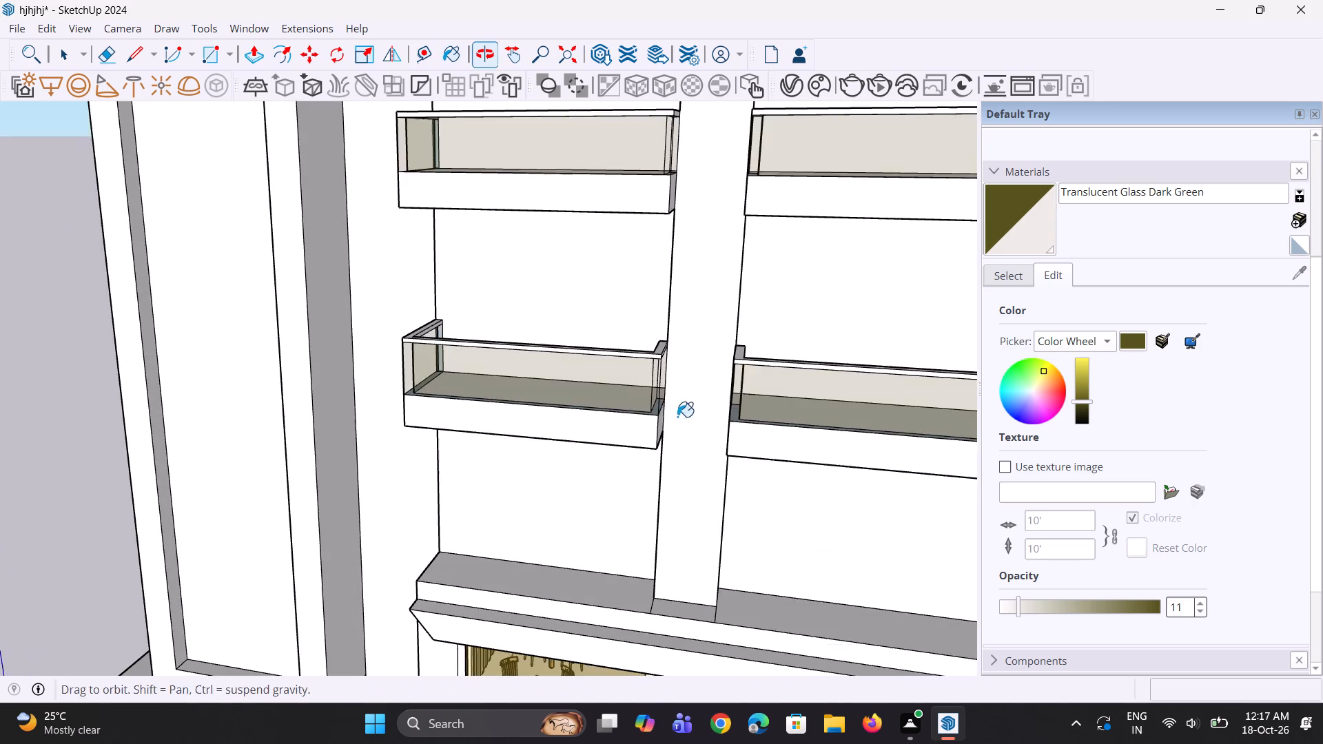
pyautogui.scroll(-11, 649, 393)
pyautogui.moveTo(682, 521); pyautogui.dragTo(632, 594, button='middle')
pyautogui.scroll(8, 624, 572)
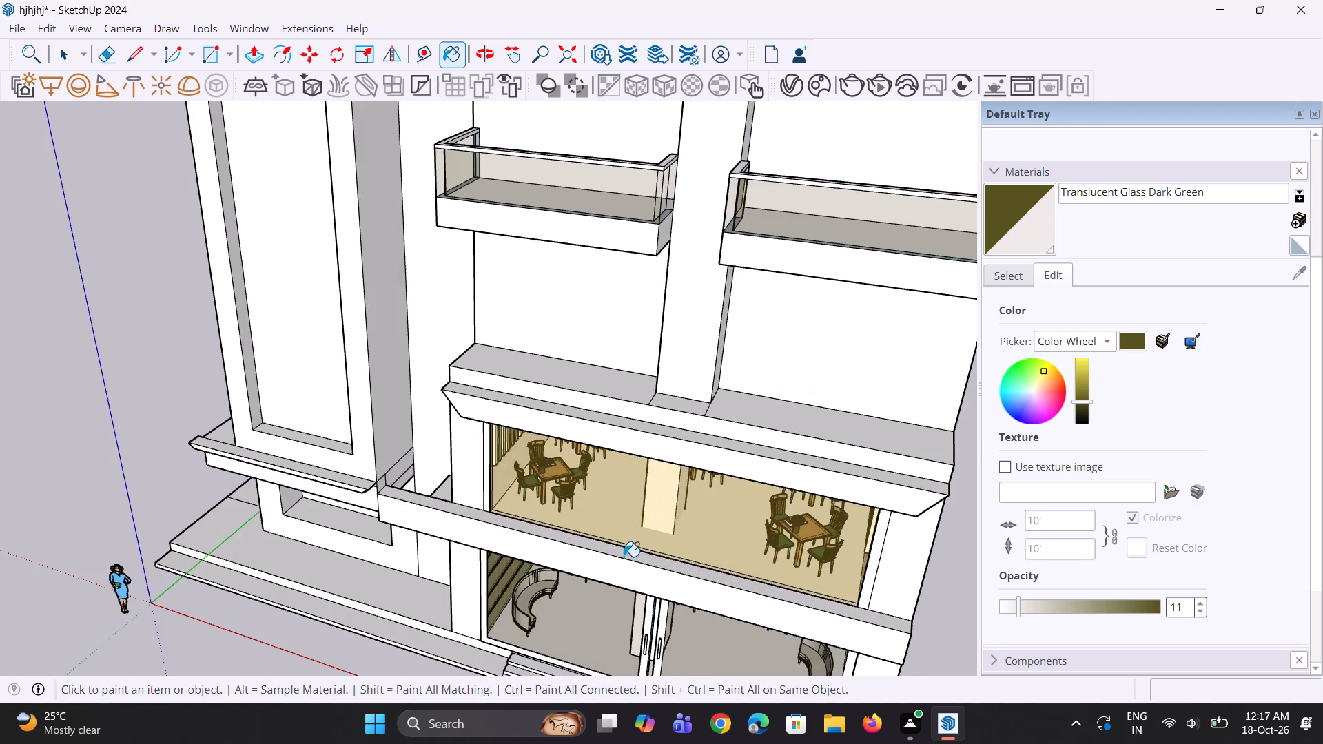
pyautogui.press('space')
pyautogui.scroll(-9, 507, 440)
pyautogui.moveTo(637, 446); pyautogui.dragTo(515, 561, button='middle')
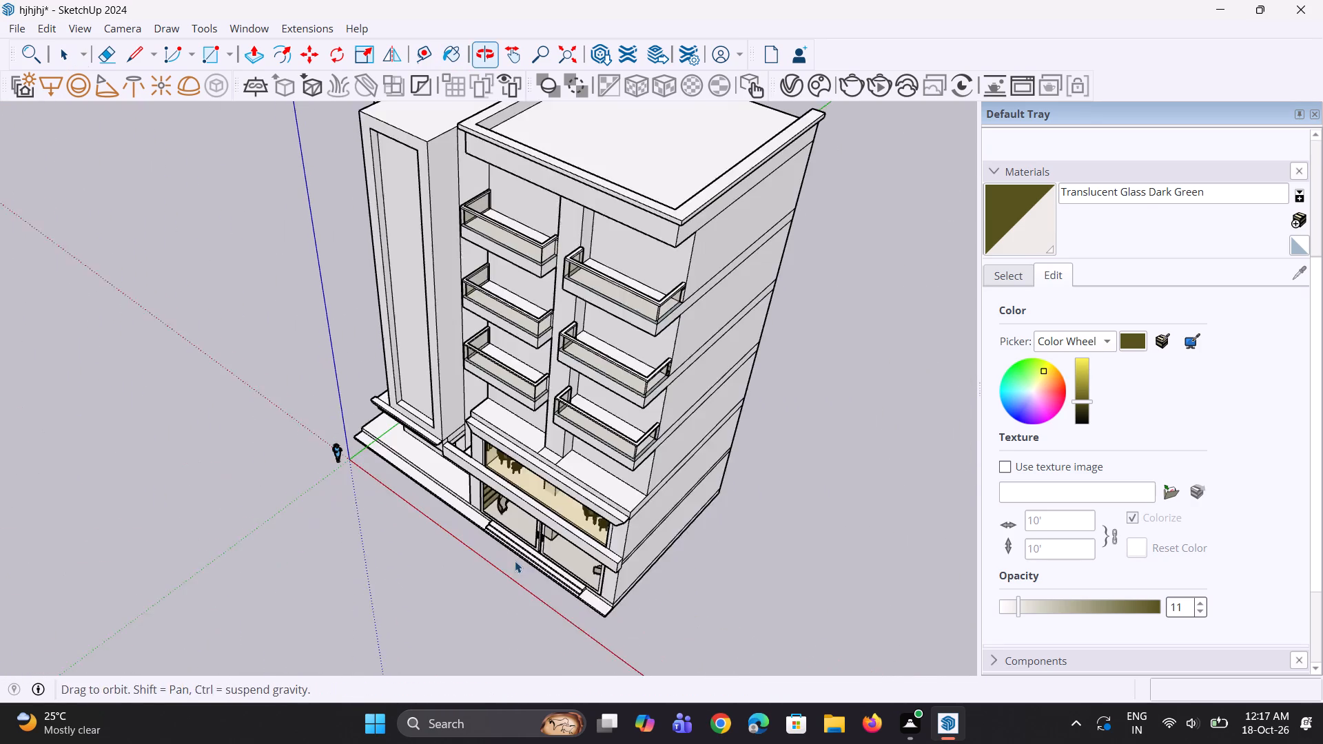
pyautogui.scroll(10, 580, 526)
pyautogui.click(632, 501)
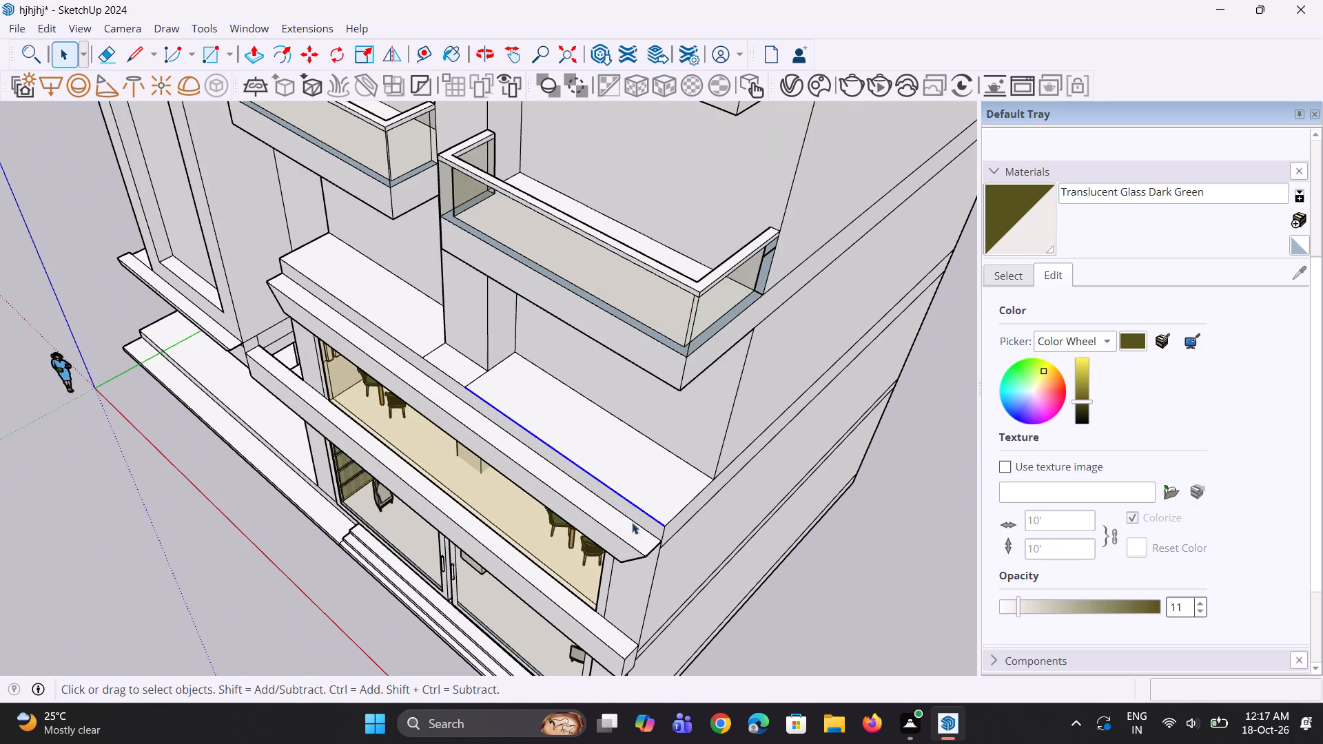
pyautogui.moveTo(634, 533); pyautogui.dragTo(505, 513, button='middle')
pyautogui.press('m')
pyautogui.keyDown('ctrl'); pyautogui.scroll(2, 504, 514); pyautogui.keyUp('ctrl')
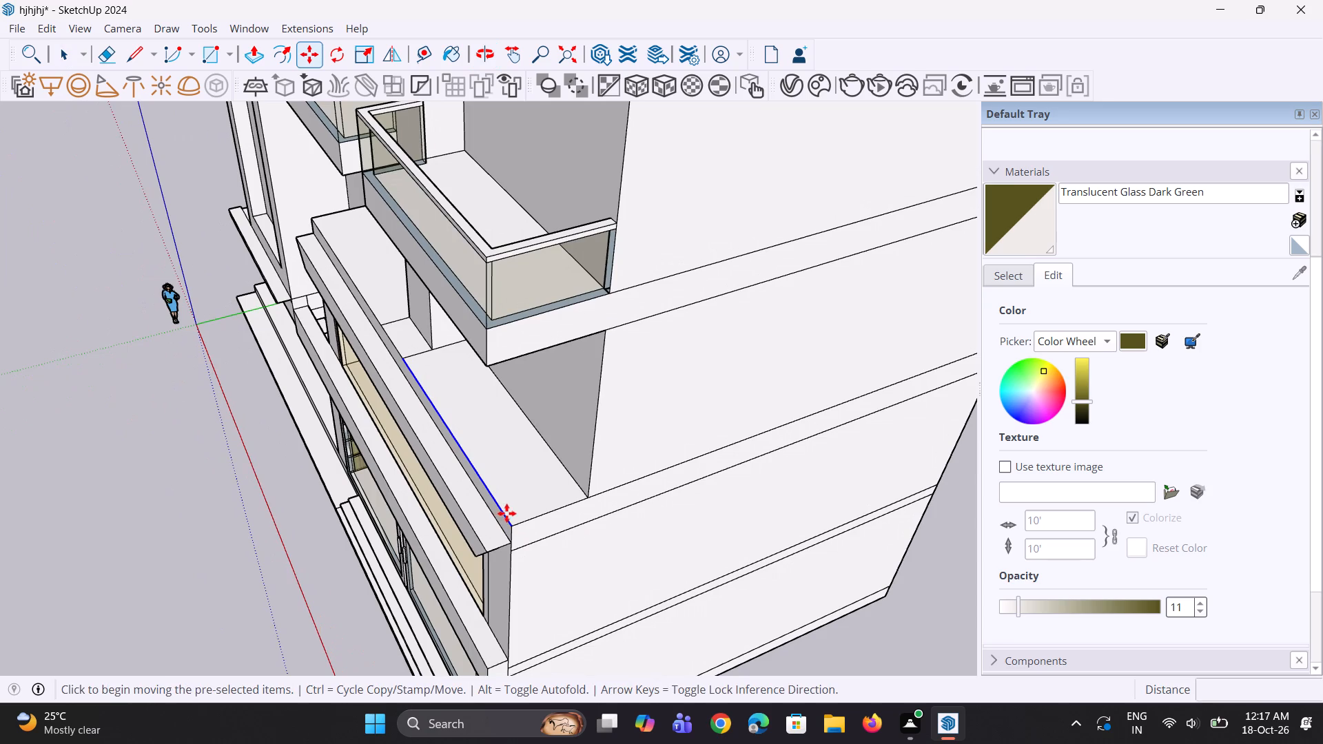
pyautogui.keyDown('ctrl'); pyautogui.scroll(3, 506, 513); pyautogui.keyUp('ctrl')
pyautogui.click(513, 535)
pyautogui.click(535, 529)
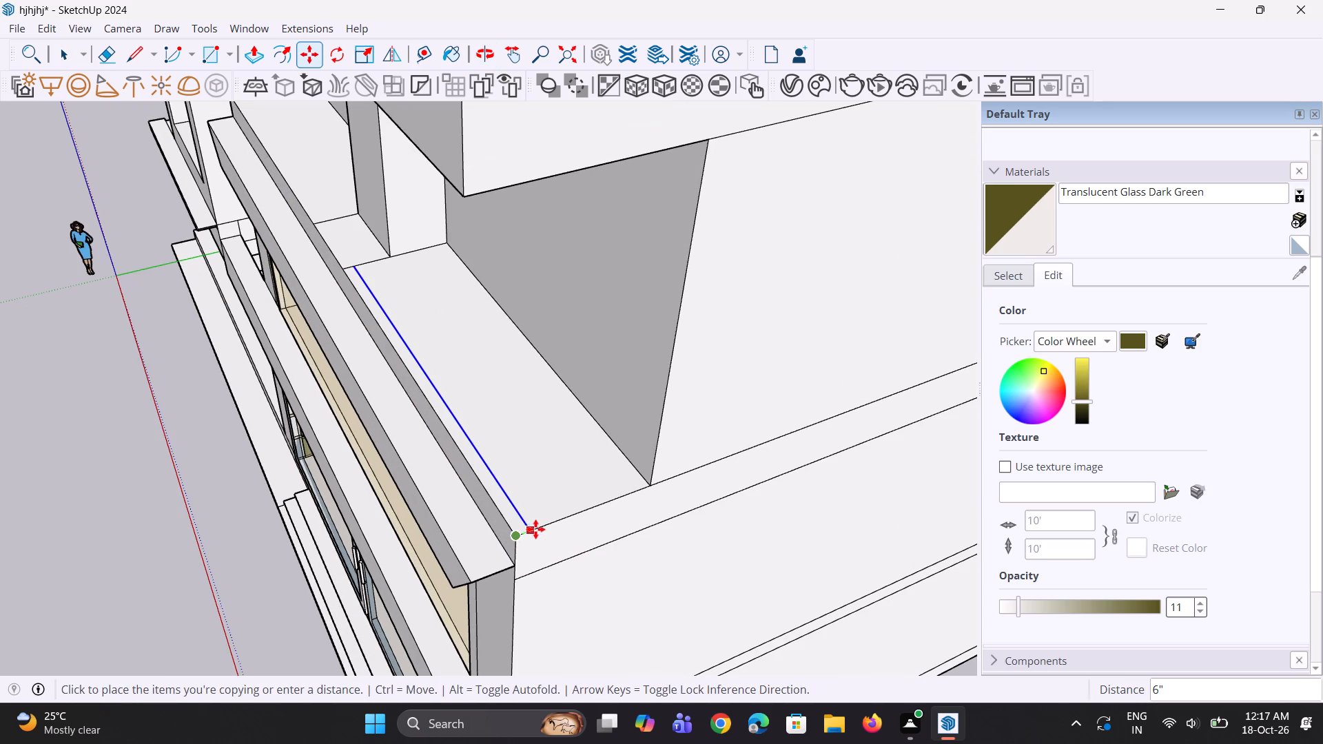
pyautogui.press('space')
pyautogui.press('space')
# Push/Pull the 6" strip along the right terrace's front edge up 3'.
pyautogui.scroll(2, 509, 523)
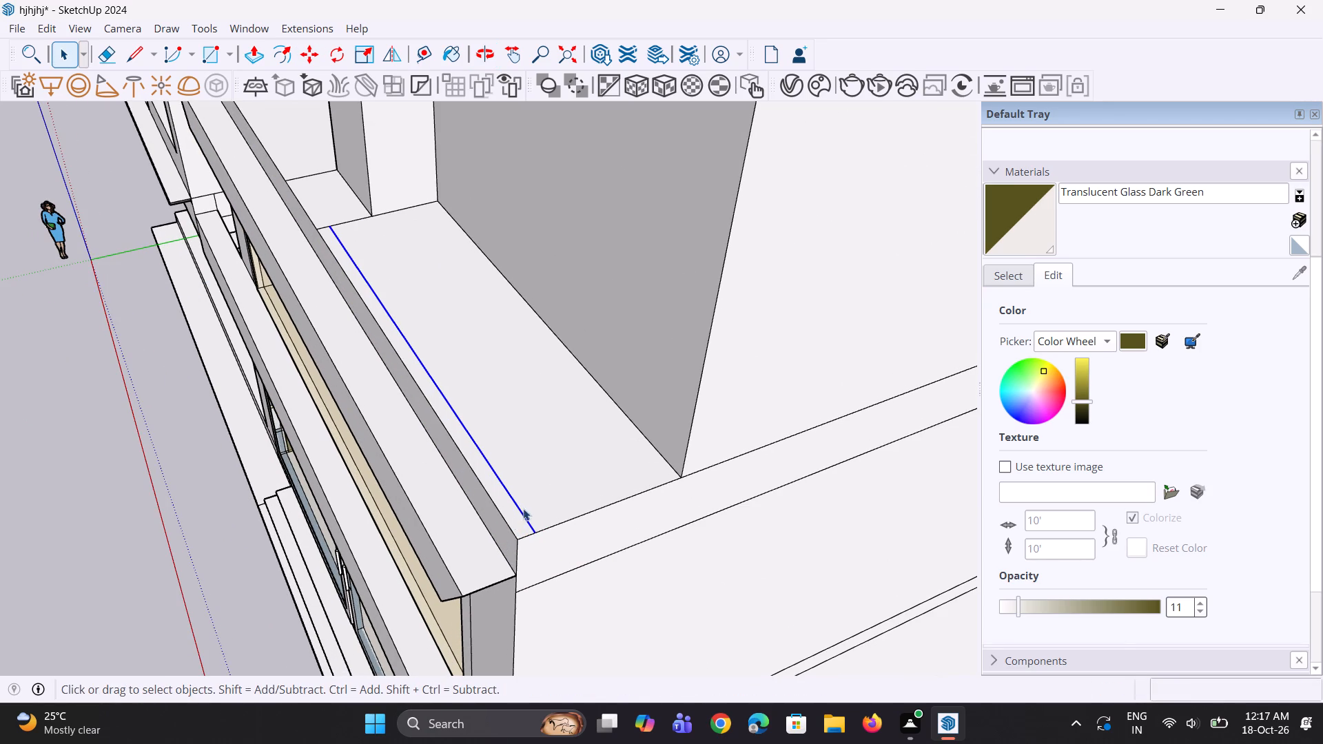
pyautogui.press('p')
pyautogui.click(511, 504)
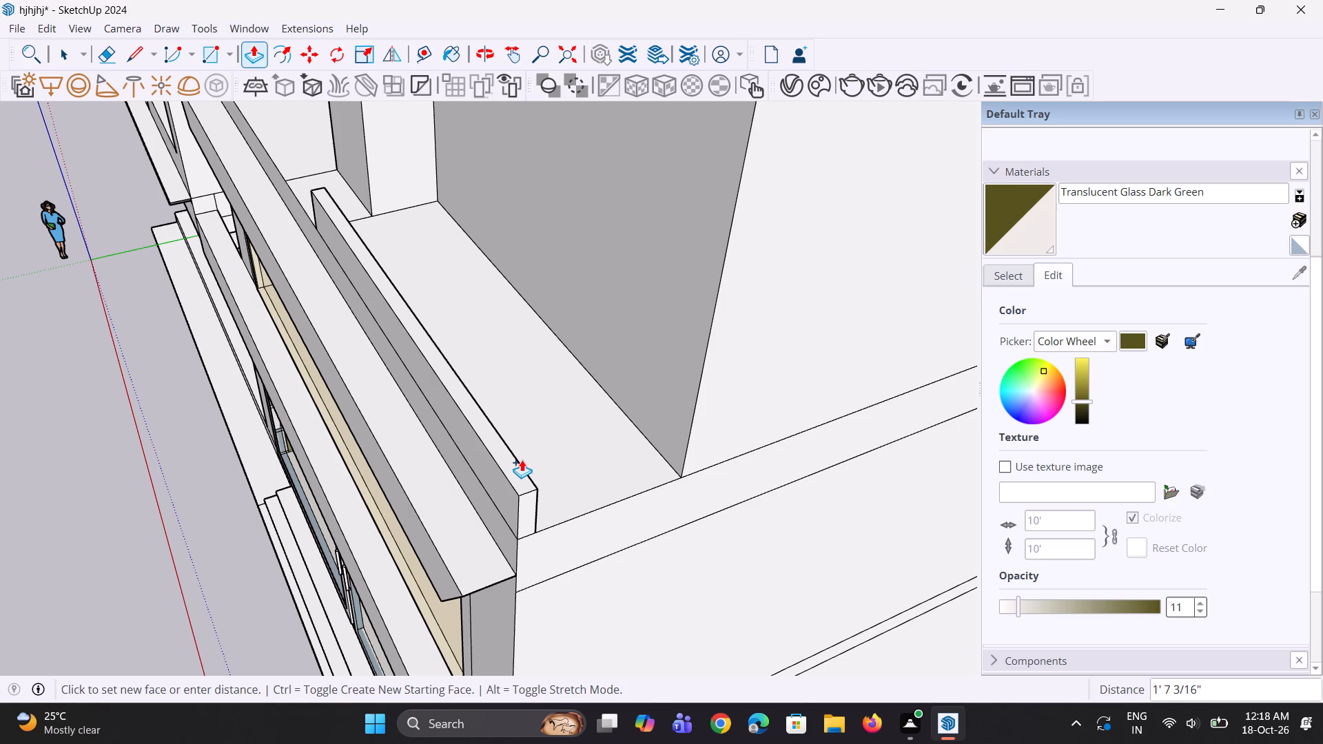
pyautogui.write("3'")
pyautogui.press('Return')
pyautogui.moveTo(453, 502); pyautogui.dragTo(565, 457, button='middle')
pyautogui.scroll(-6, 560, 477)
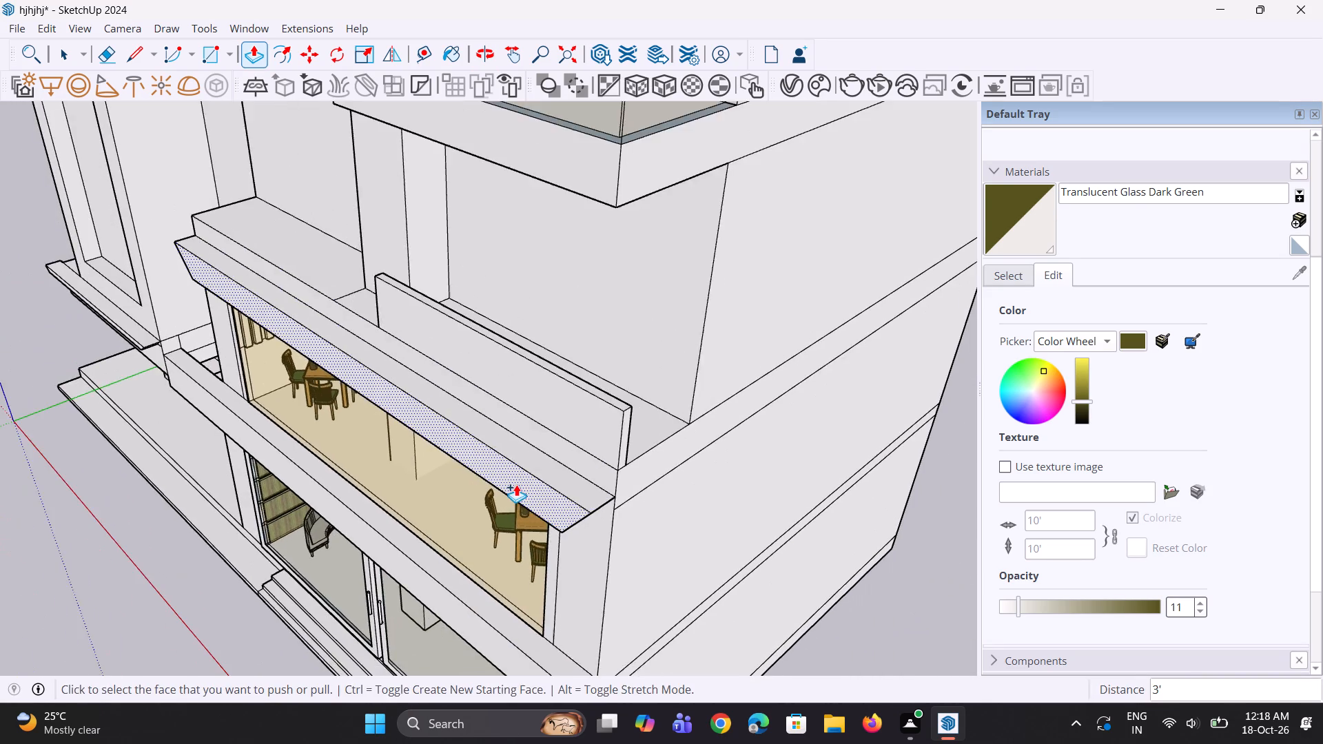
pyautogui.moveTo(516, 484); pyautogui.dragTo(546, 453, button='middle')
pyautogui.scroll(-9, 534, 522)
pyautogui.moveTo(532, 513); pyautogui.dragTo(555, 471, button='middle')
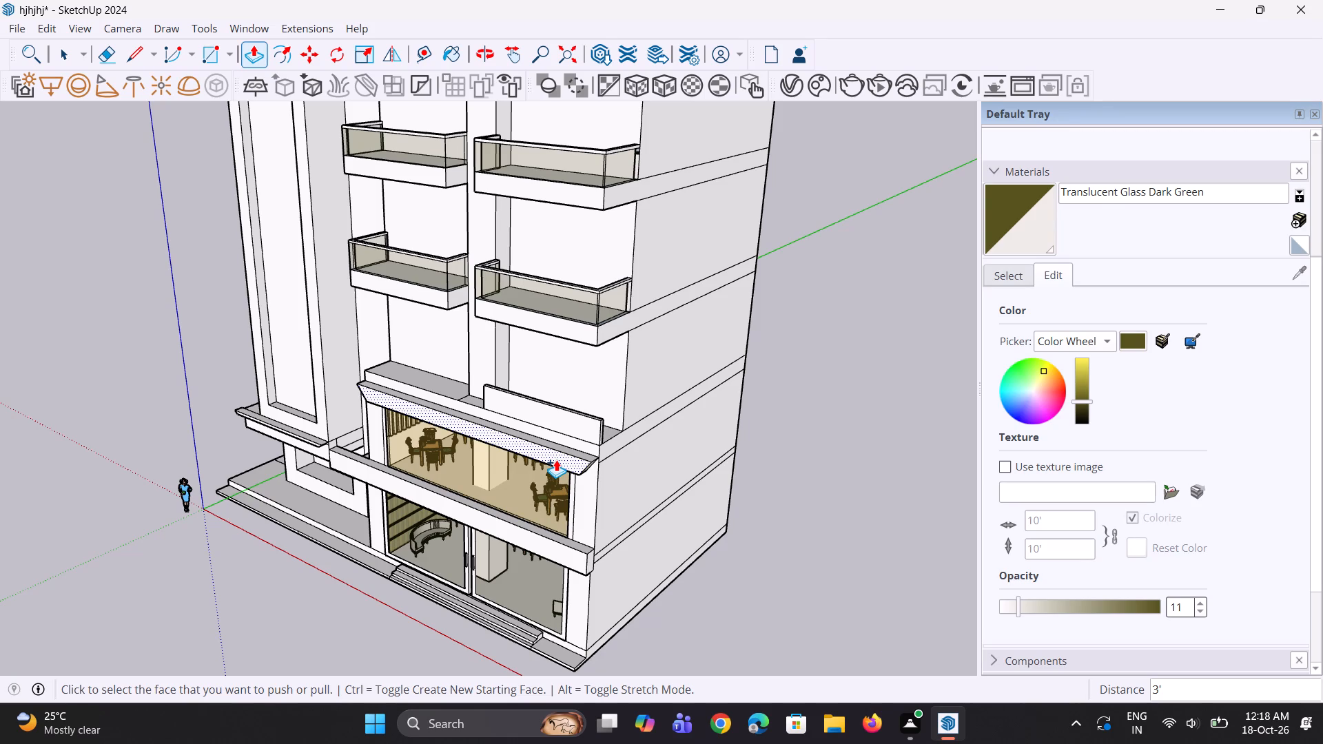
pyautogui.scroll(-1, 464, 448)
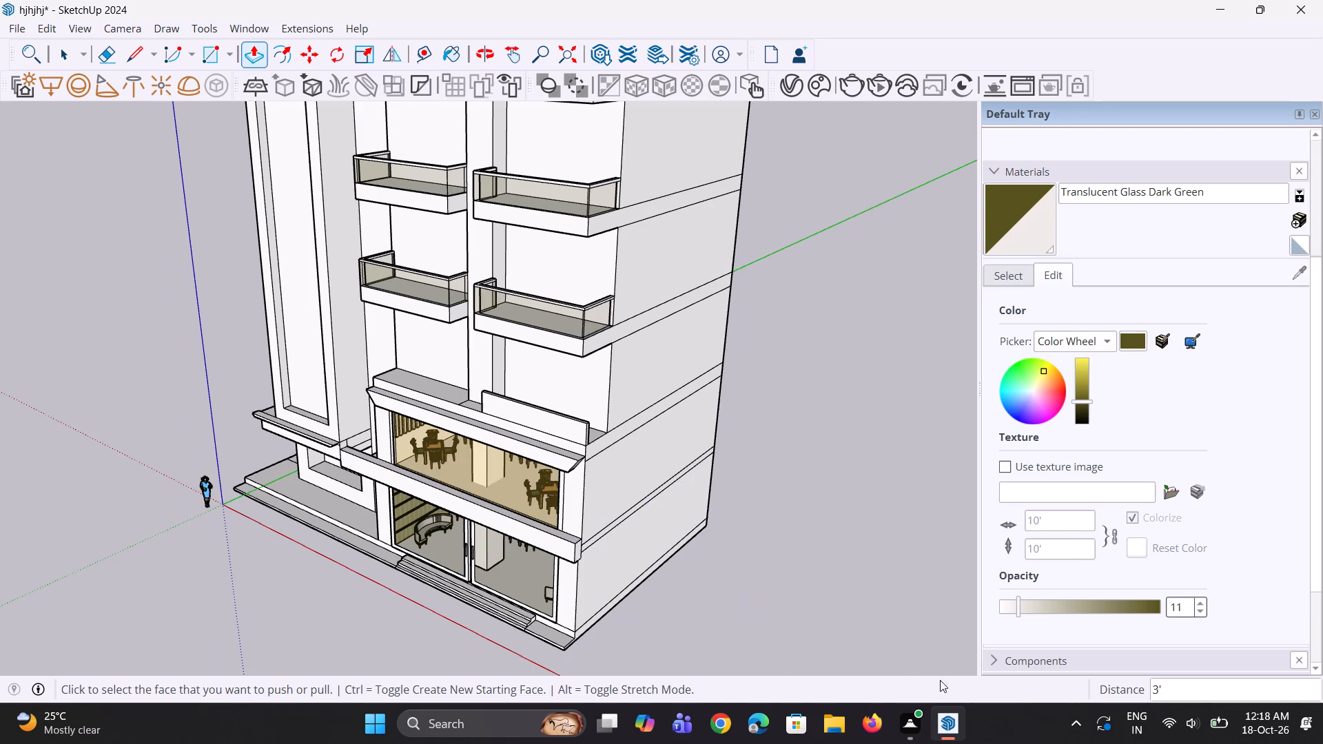
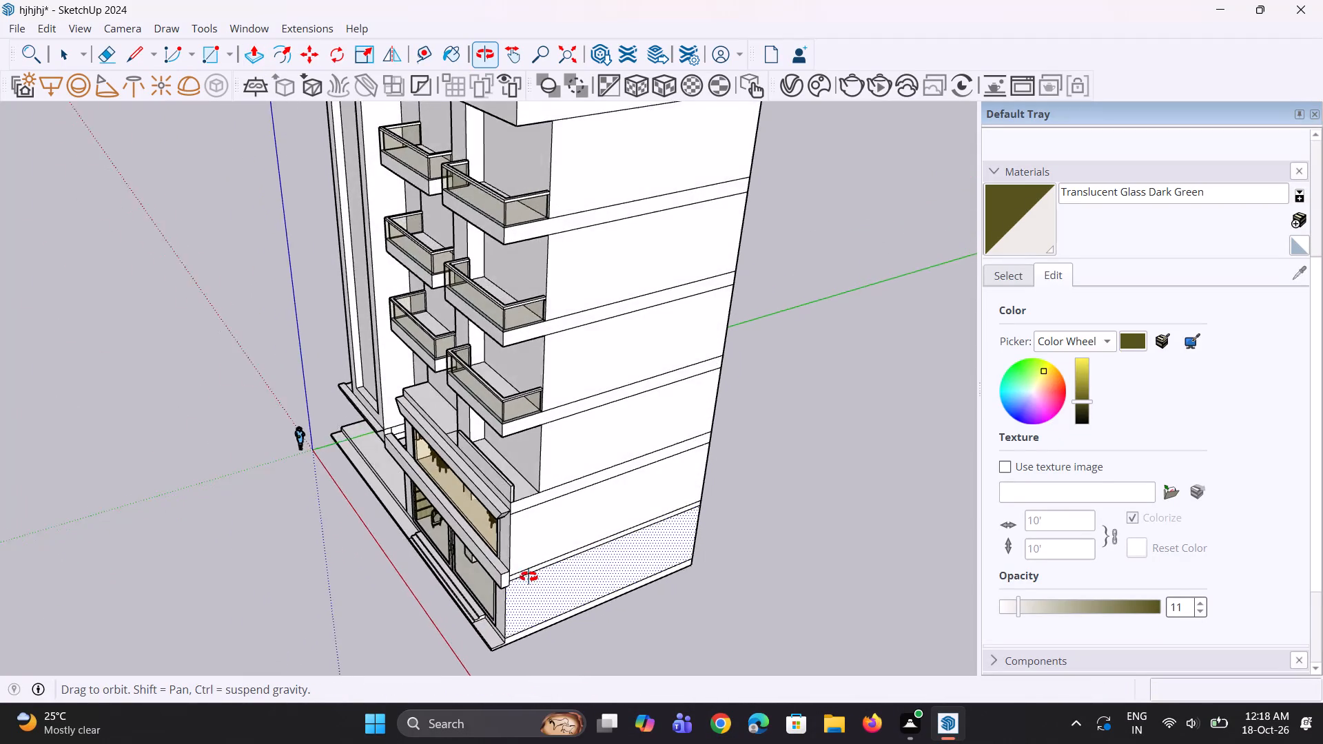
# Adjust the top of the right terrace's front parapet slightly and its outer end by about 7/16" with Push/Pull.
pyautogui.scroll(4, 493, 537)
pyautogui.scroll(4, 484, 475)
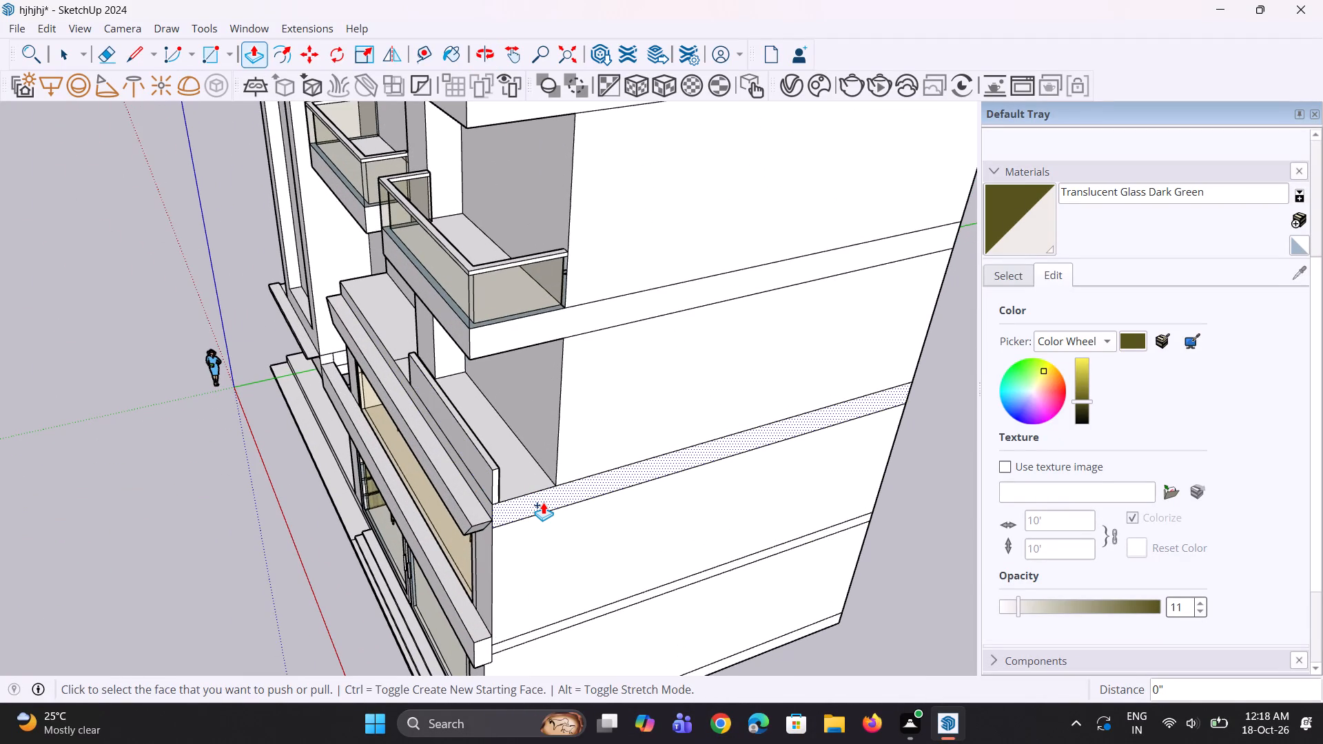
pyautogui.scroll(-3, 543, 502)
pyautogui.moveTo(537, 510); pyautogui.dragTo(802, 435, button='middle')
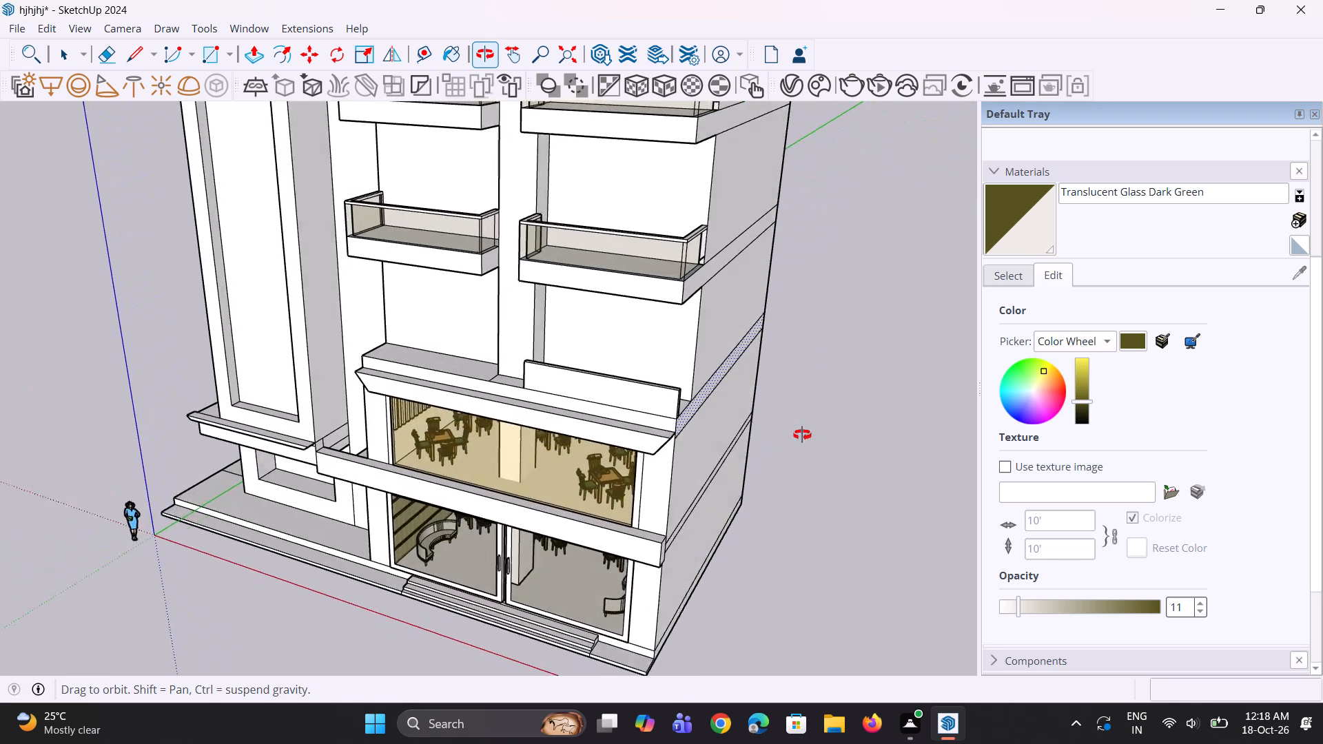
pyautogui.moveTo(802, 435); pyautogui.dragTo(862, 423, button='middle')
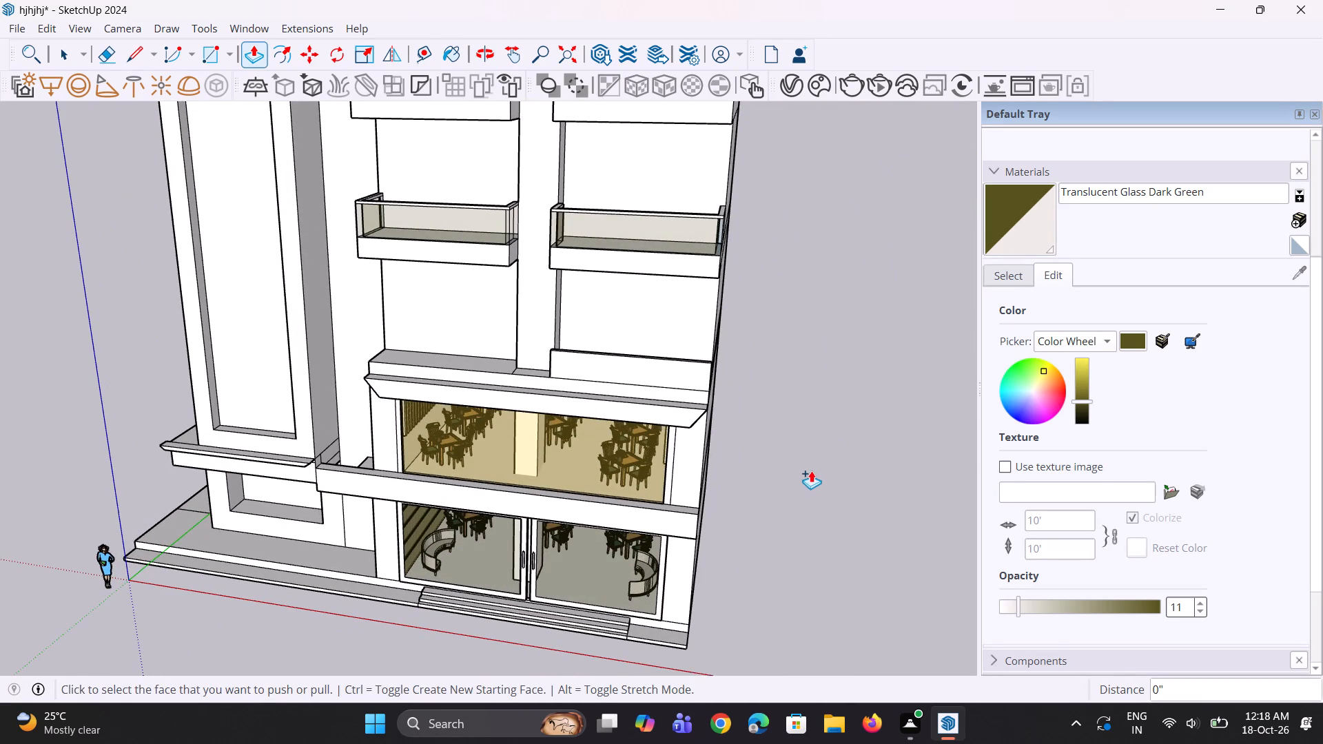
pyautogui.moveTo(794, 479); pyautogui.dragTo(666, 478, button='middle')
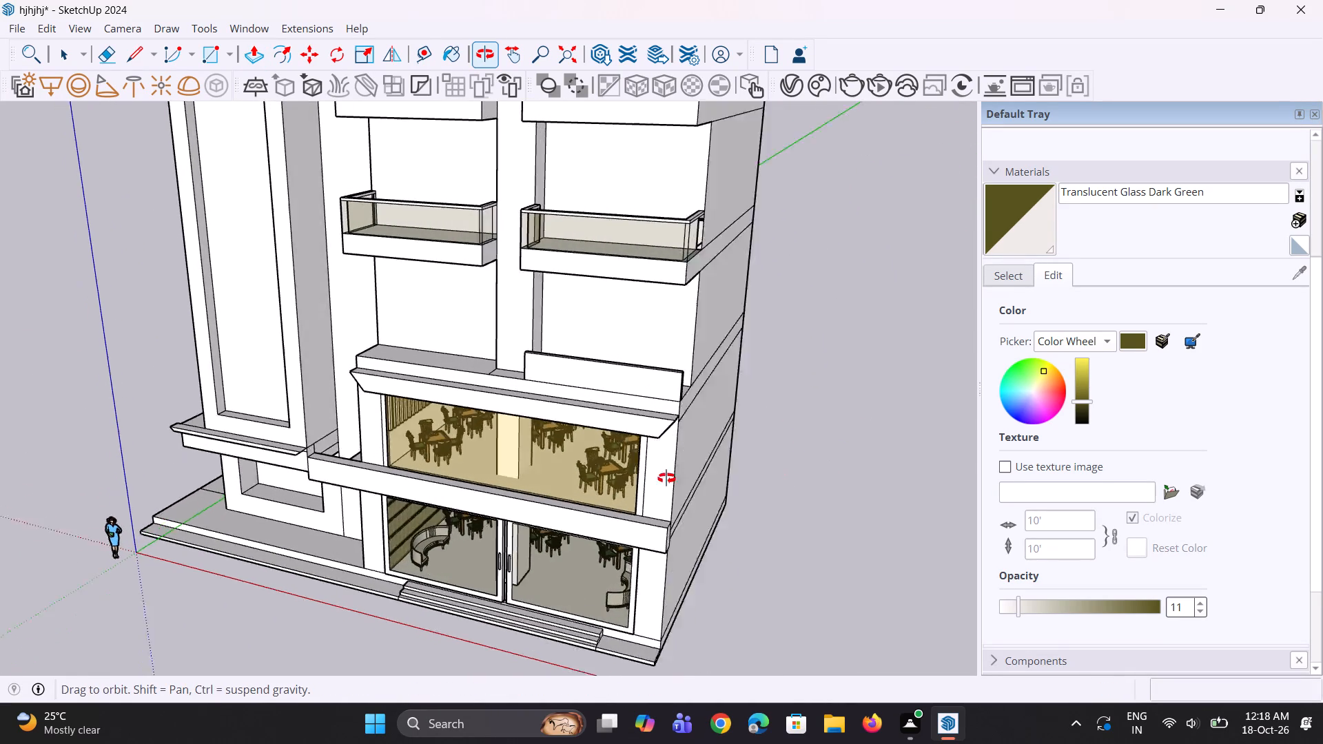
pyautogui.moveTo(666, 478); pyautogui.dragTo(515, 484, button='middle')
pyautogui.scroll(15, 515, 440)
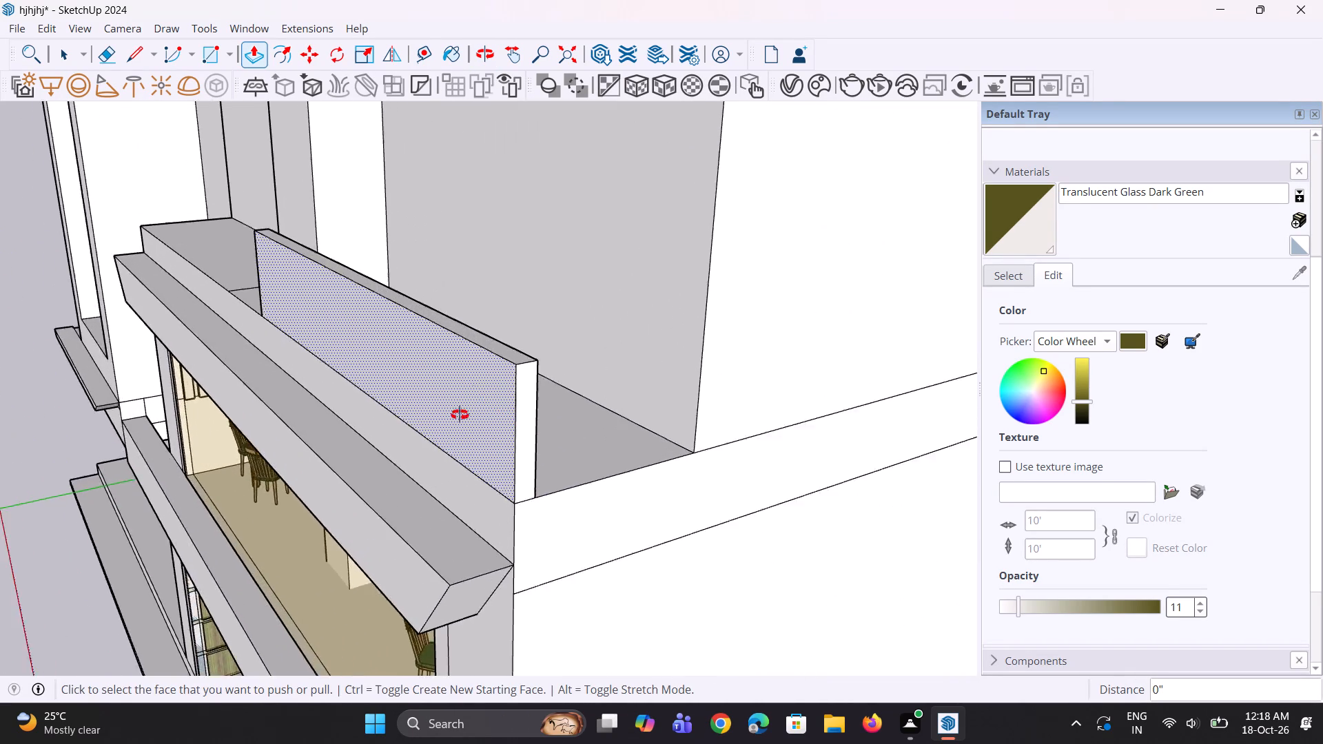
pyautogui.moveTo(493, 400); pyautogui.dragTo(350, 434, button='middle')
pyautogui.click(341, 386)
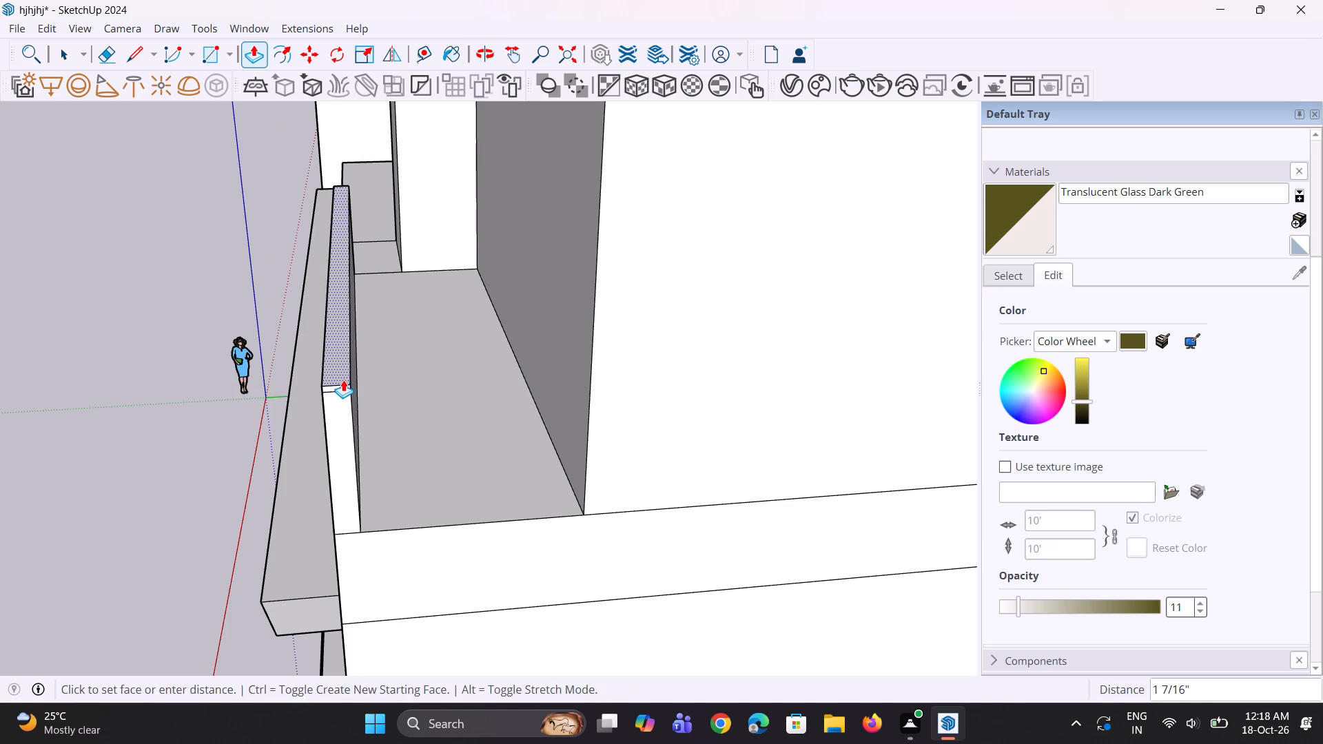
pyautogui.click(343, 380)
pyautogui.moveTo(340, 405); pyautogui.dragTo(352, 406)
# Push/Pull the parapet's top face up about 3" as a new starting face to form a separate top rail strip.
pyautogui.moveTo(353, 409); pyautogui.dragTo(555, 417, button='middle')
pyautogui.scroll(-9, 534, 455)
pyautogui.moveTo(464, 473); pyautogui.dragTo(522, 463, button='middle')
pyautogui.scroll(6, 559, 386)
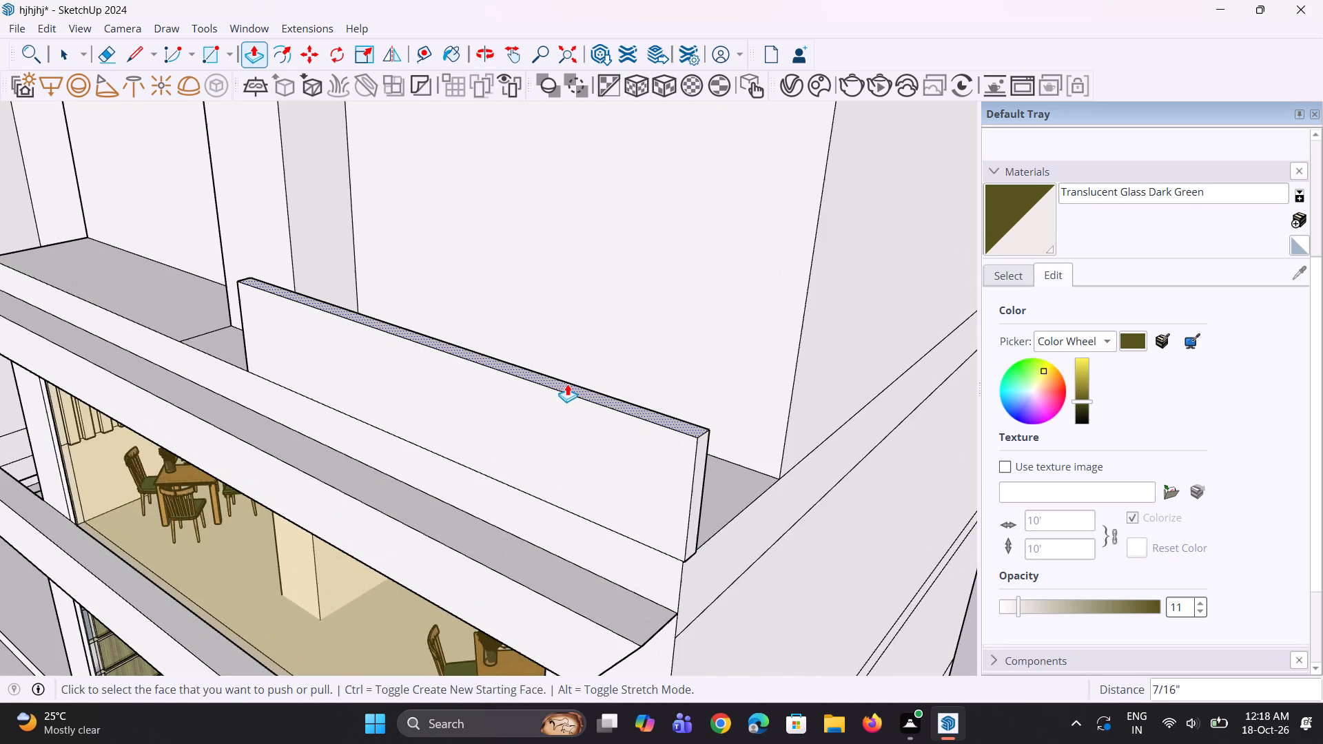
pyautogui.click(571, 384)
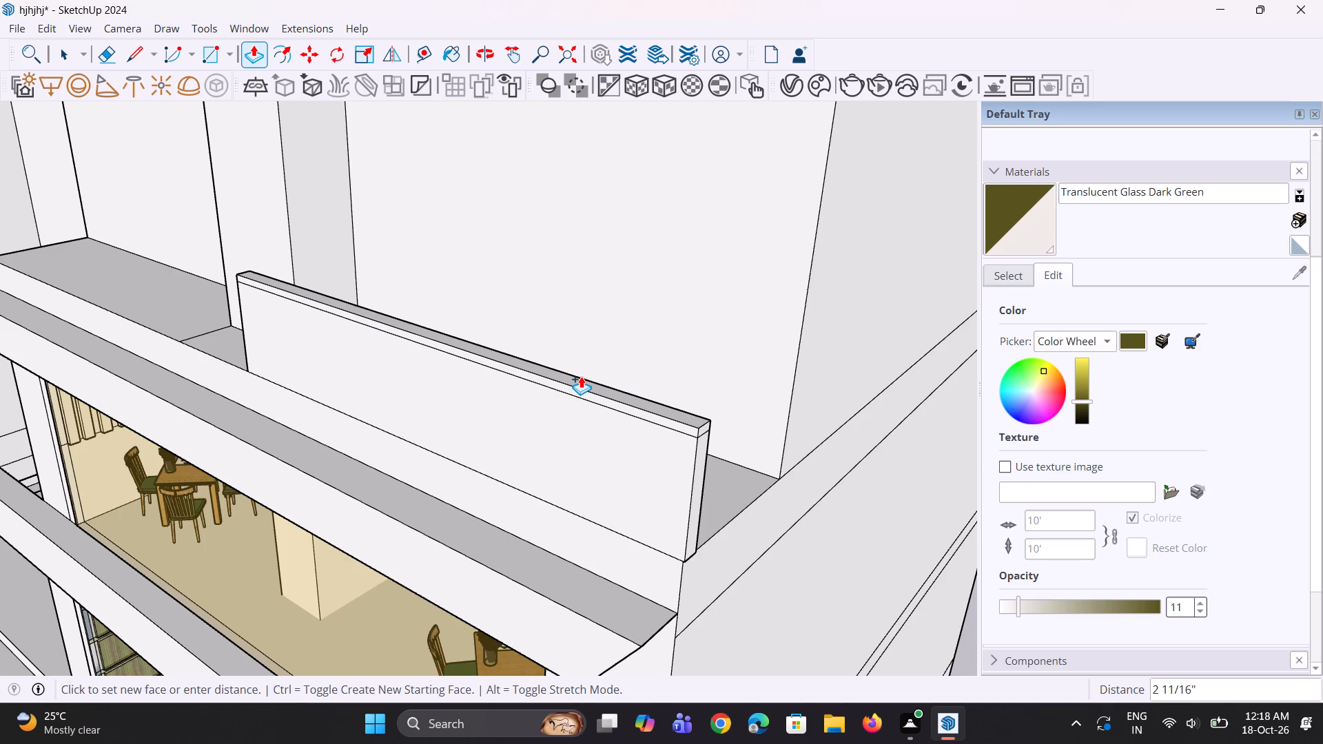
pyautogui.click(582, 373)
# Paint the parapet's outer and inner faces below the top rail with Translucent Glass Dark Green.
pyautogui.moveTo(564, 420); pyautogui.dragTo(453, 424, button='middle')
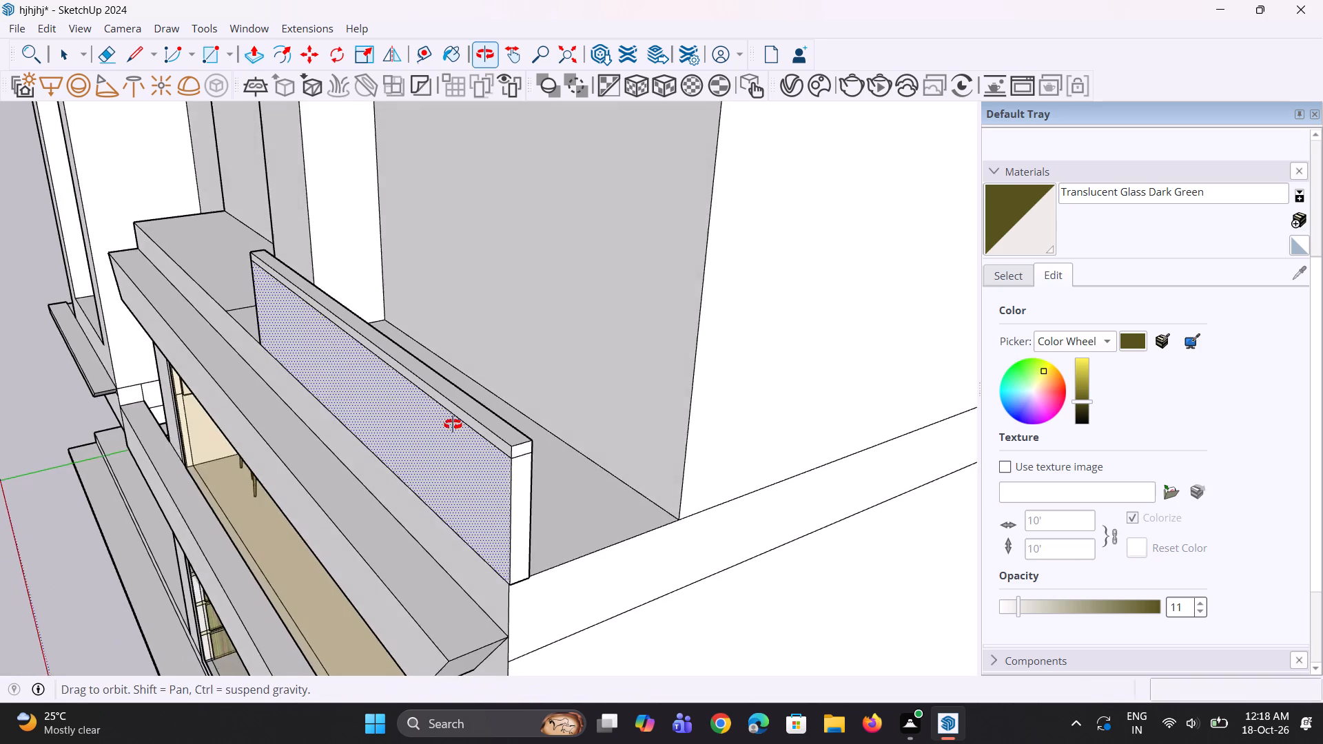
pyautogui.moveTo(453, 424); pyautogui.dragTo(444, 425, button='middle')
pyautogui.scroll(2, 471, 477)
pyautogui.click(1004, 239)
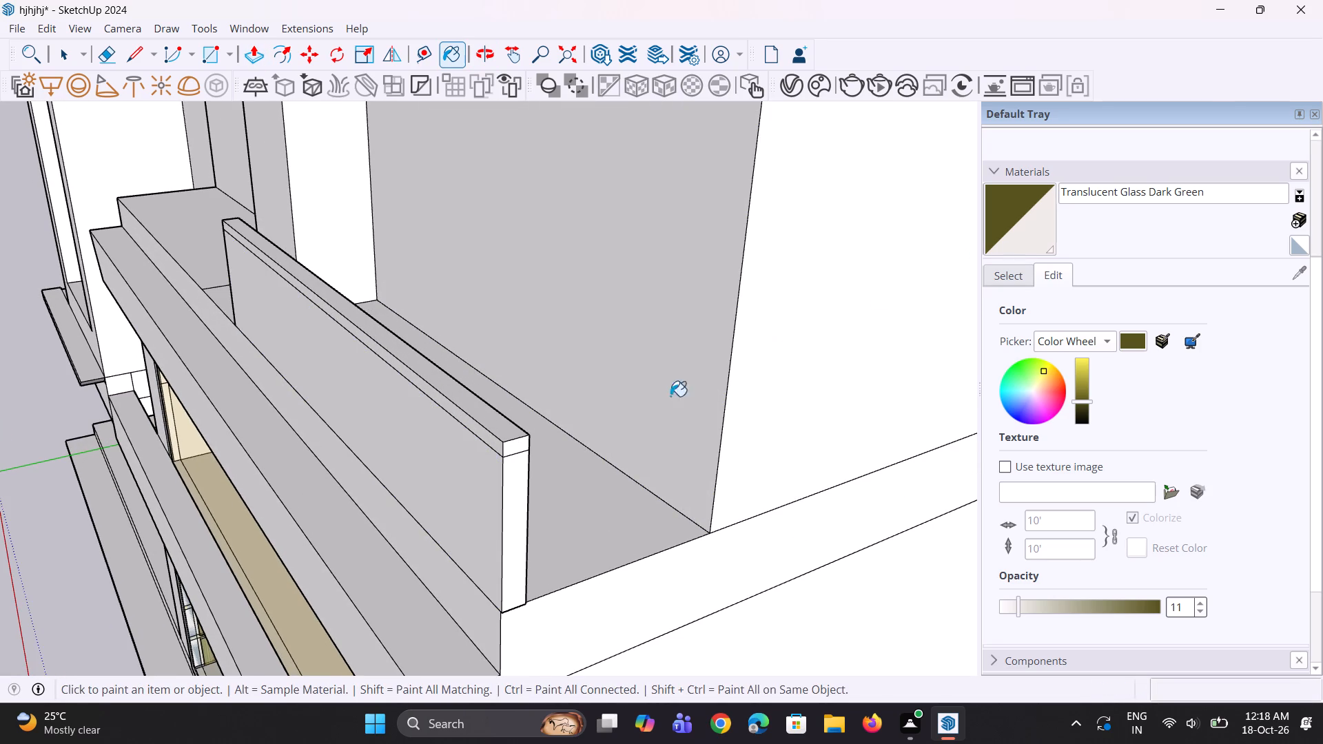
pyautogui.click(424, 490)
pyautogui.moveTo(536, 480); pyautogui.dragTo(353, 479, button='middle')
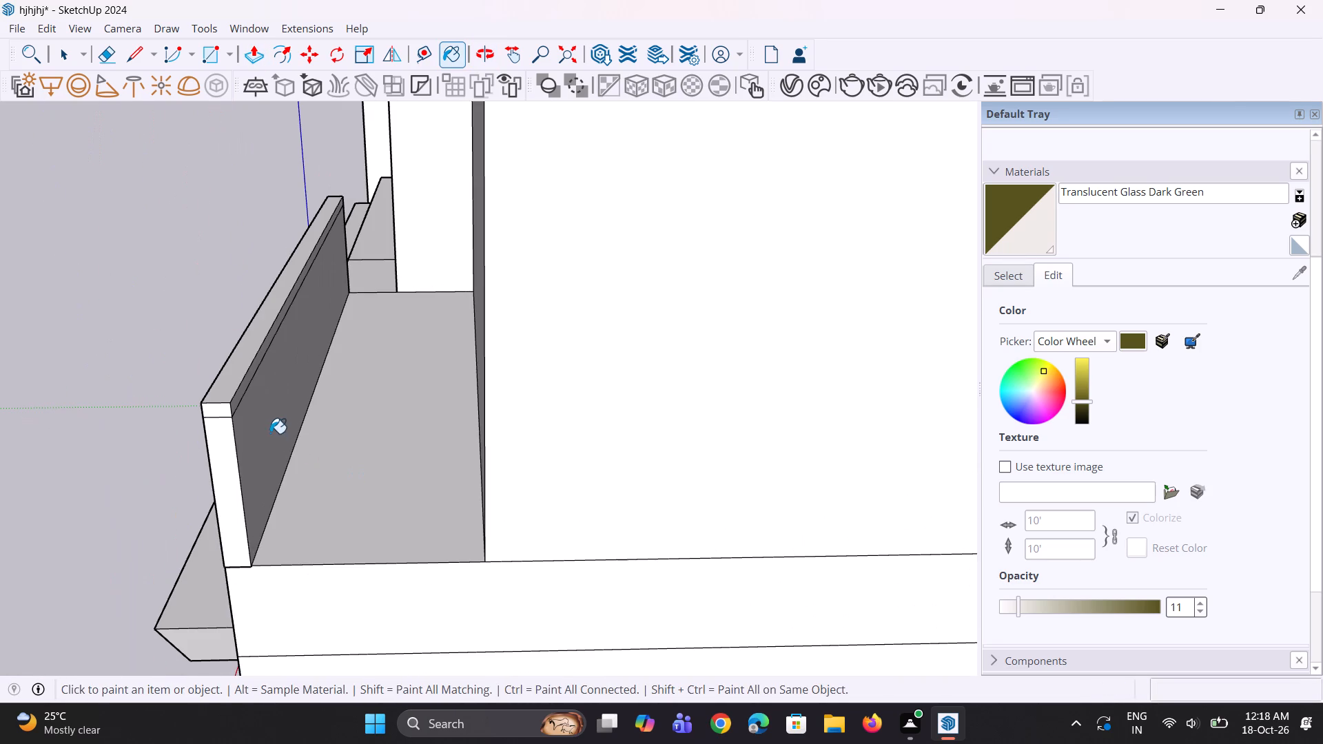
pyautogui.click(270, 433)
# Copy the inner vertical edges of the panel and rail at the terrace railing's right end 6" along the inner face.
pyautogui.moveTo(211, 476); pyautogui.dragTo(225, 485, button='middle')
pyautogui.scroll(1, 225, 485)
pyautogui.press('space')
pyautogui.click(251, 457)
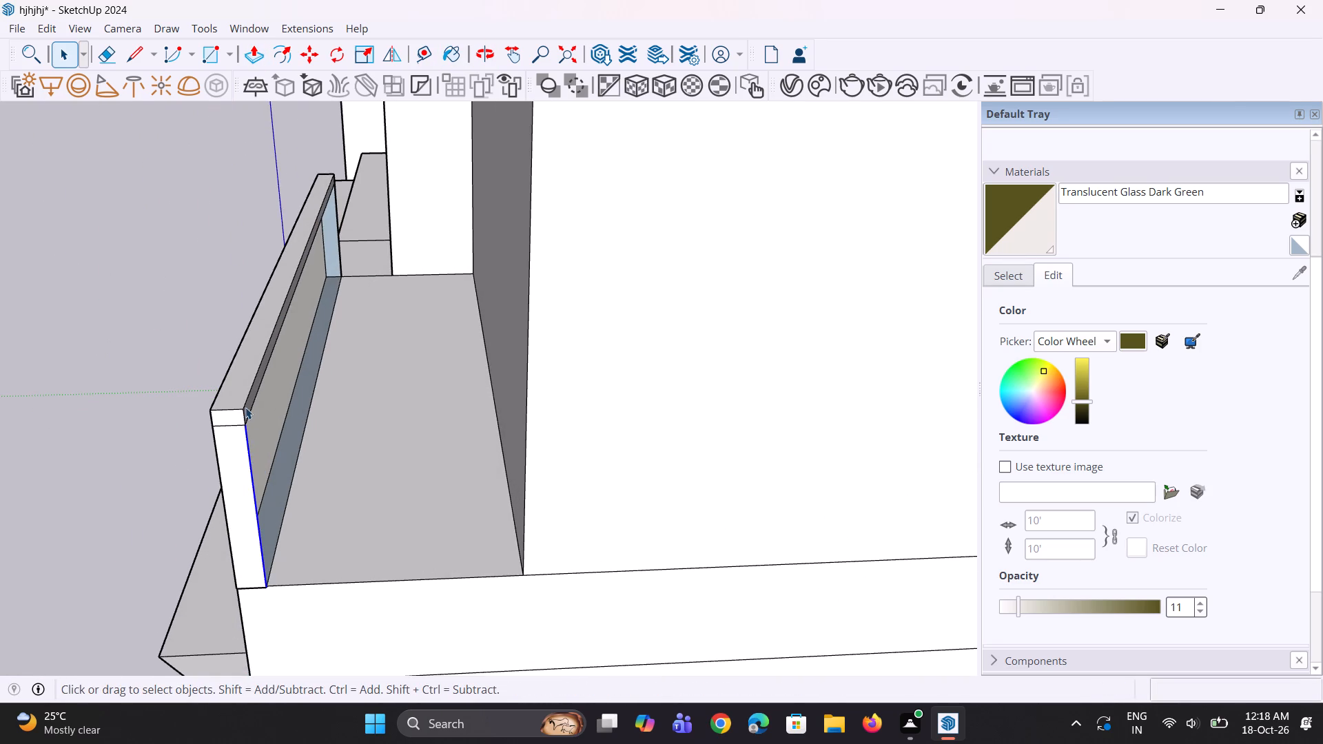
pyautogui.scroll(5, 245, 406)
pyautogui.keyDown('ctrl'); pyautogui.click(247, 418); pyautogui.keyUp('ctrl')
pyautogui.scroll(2, 254, 437)
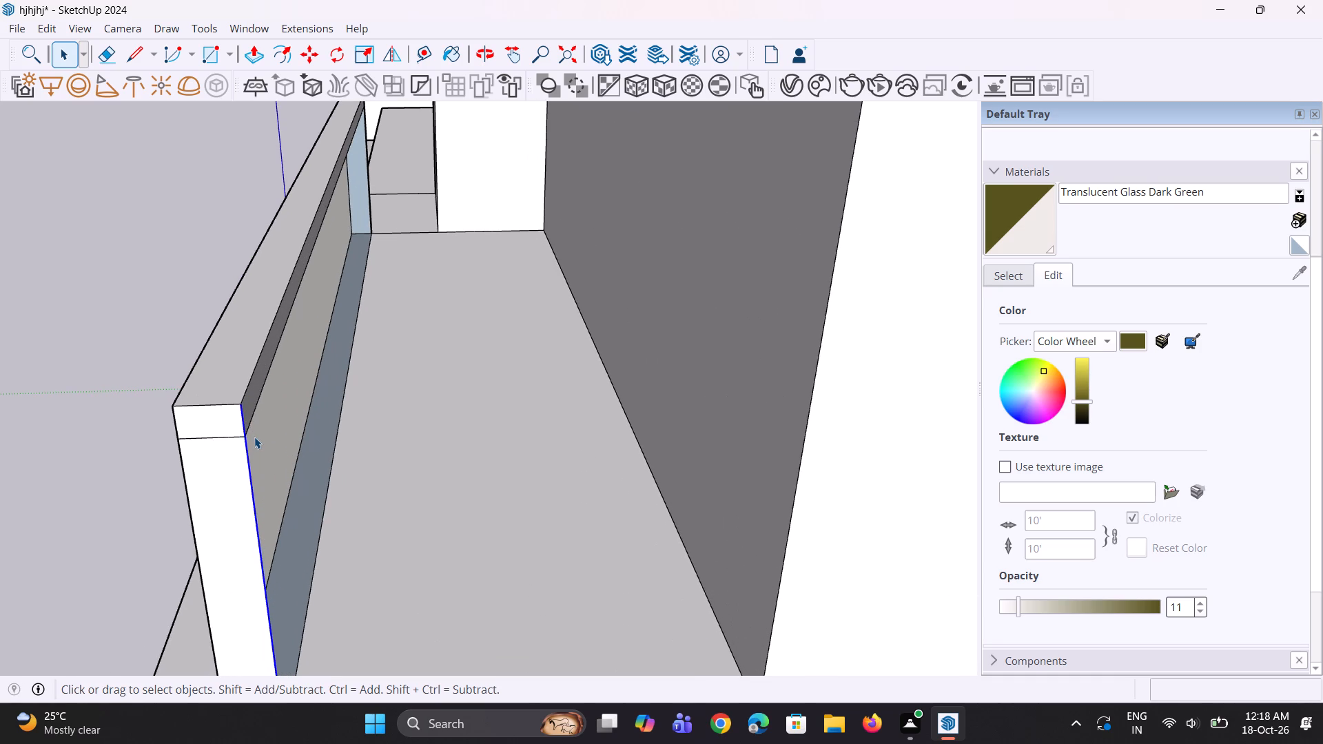
pyautogui.press('m')
pyautogui.keyDown('ctrl'); pyautogui.scroll(1, 254, 437); pyautogui.keyUp('ctrl')
pyautogui.moveTo(254, 437); pyautogui.dragTo(223, 436, button='middle')
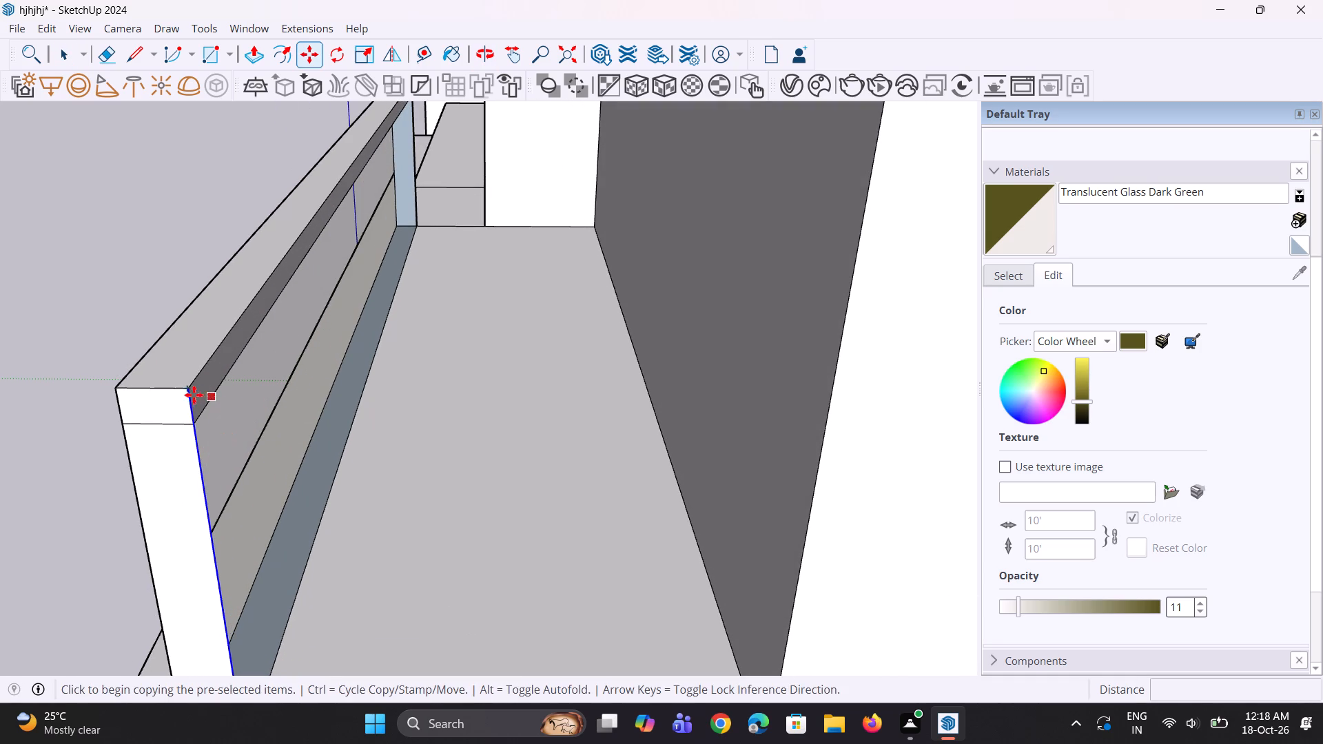
pyautogui.click(190, 394)
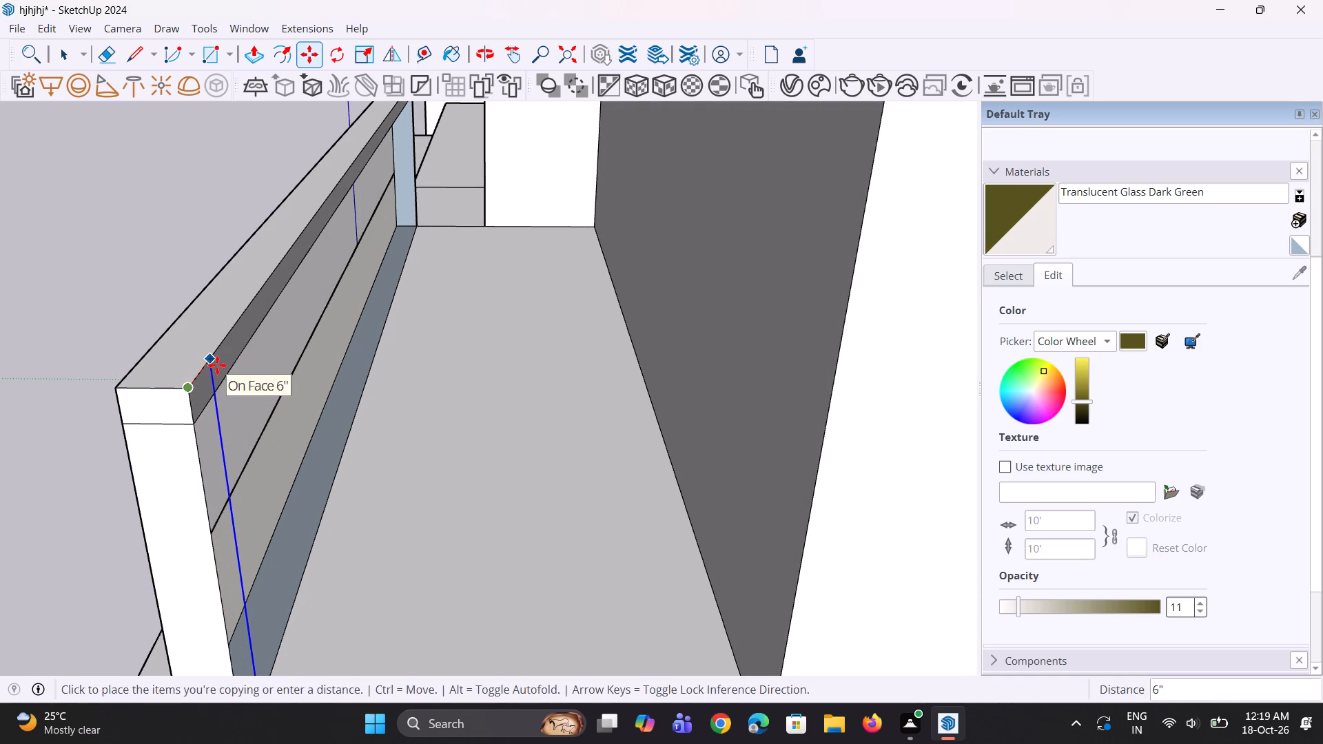
pyautogui.click(217, 365)
# Push/Pull the right-end panel strip 4' 4 5/8" back to the wall and repeat that distance on the top rail strip.
pyautogui.press('p')
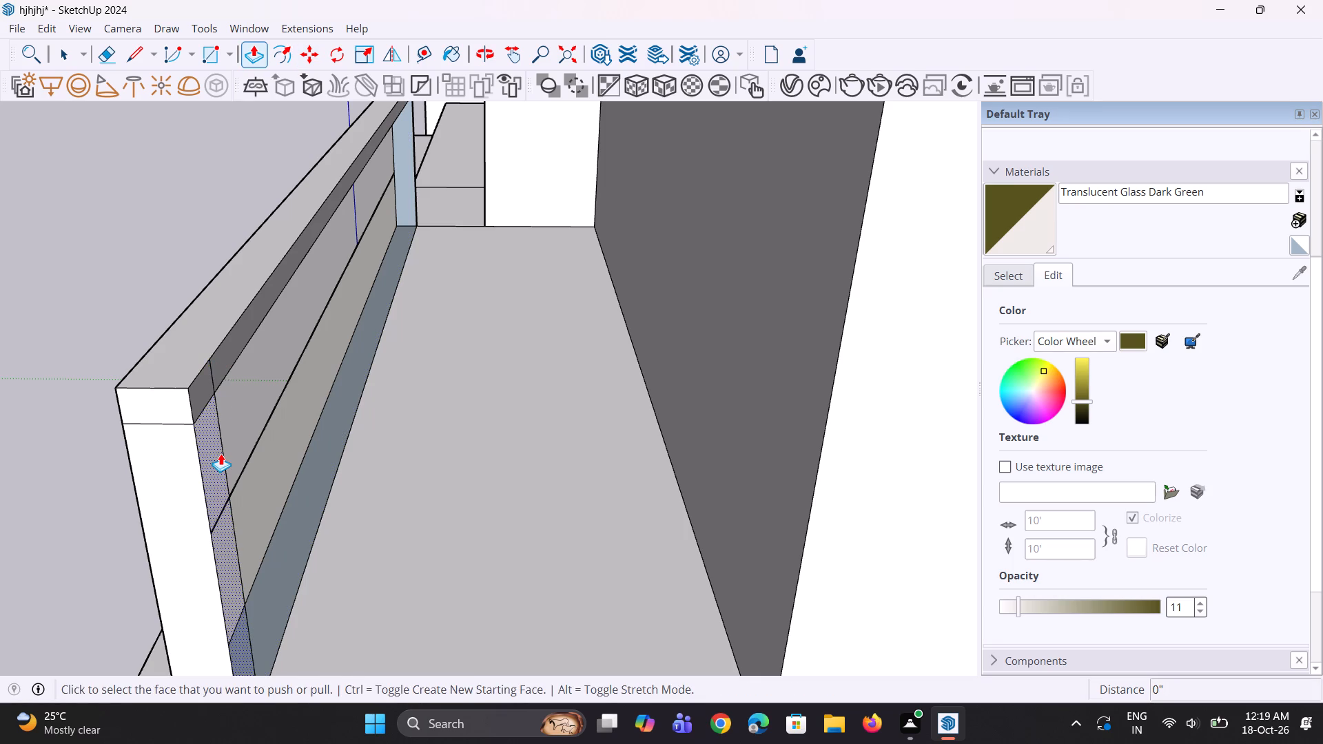
pyautogui.click(220, 453)
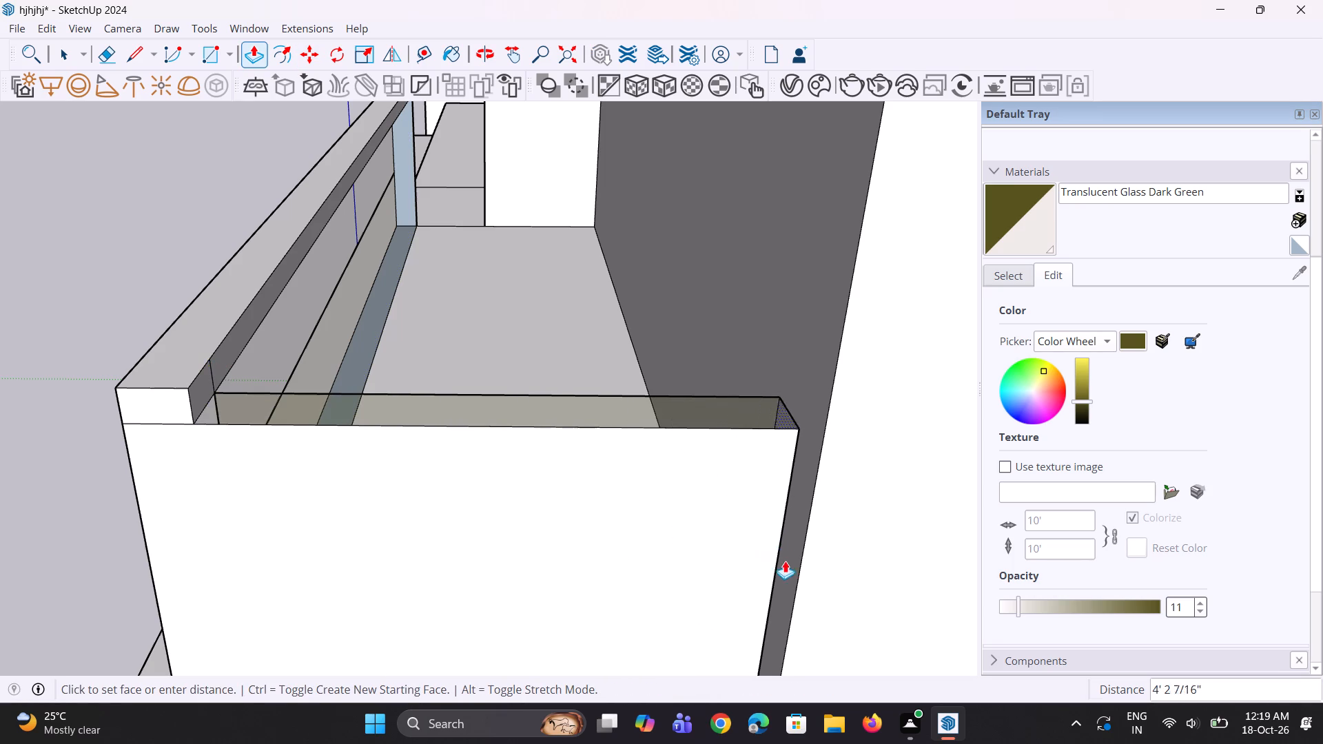
pyautogui.click(802, 583)
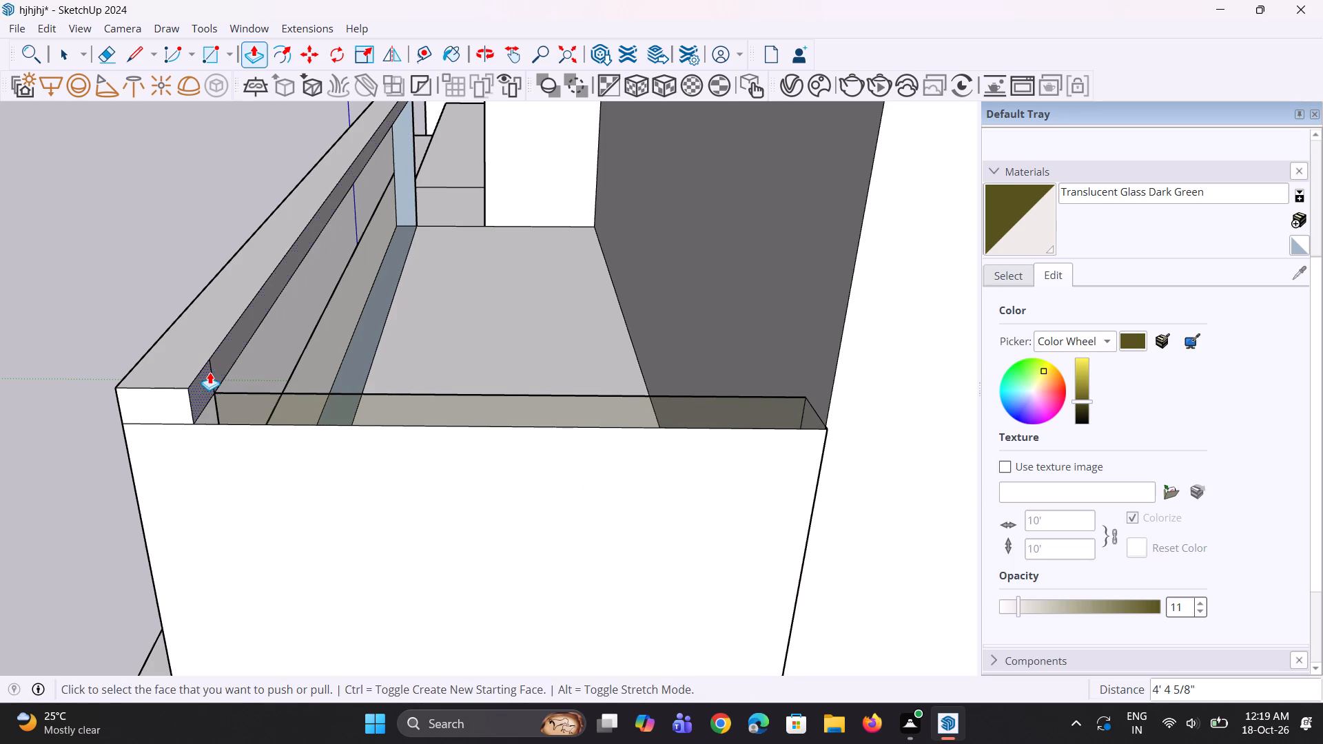
pyautogui.doubleClick(208, 391)
# Paint the outer face of the terrace's right return panel with Translucent Glass Dark Green.
pyautogui.moveTo(178, 428); pyautogui.dragTo(268, 433, button='middle')
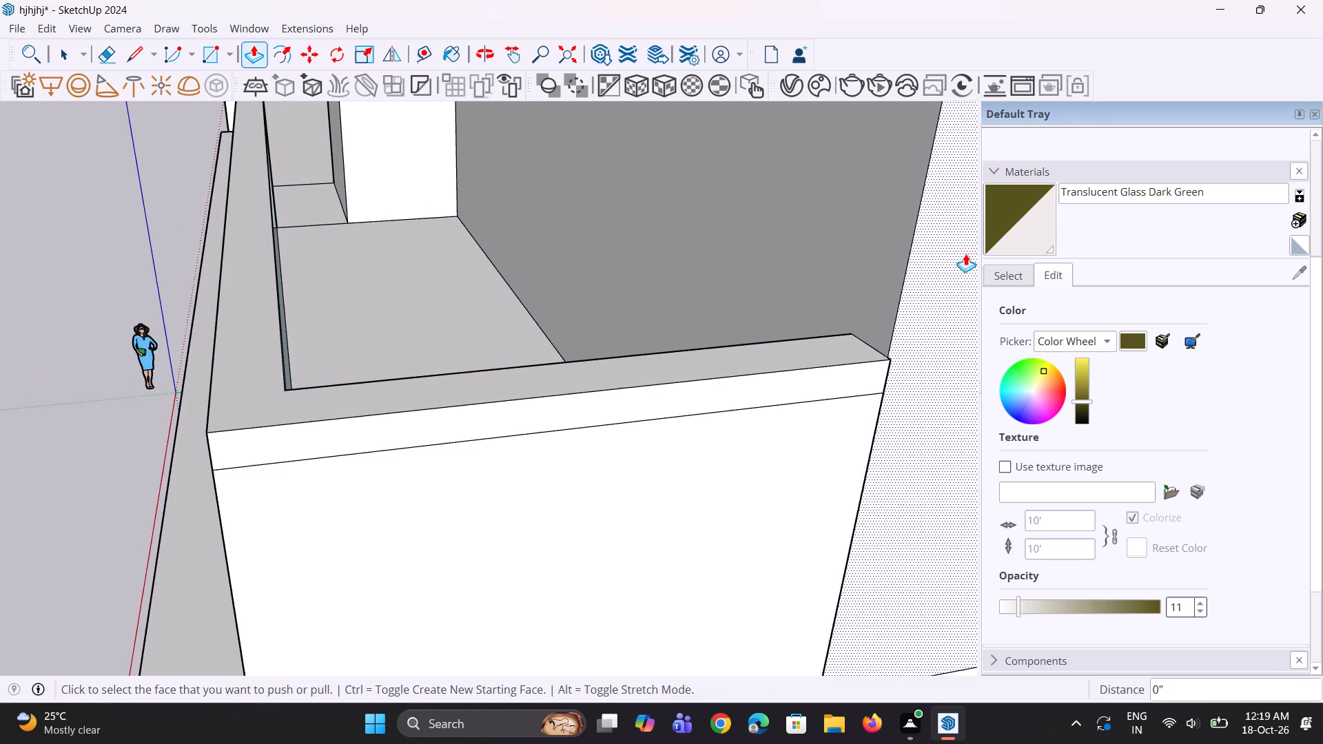
pyautogui.click(1006, 228)
pyautogui.click(763, 457)
# Copy the inner vertical edges of the panel and rail at the terrace railing's left end 6" along the inner face.
pyautogui.scroll(-5, 619, 564)
pyautogui.moveTo(273, 486); pyautogui.dragTo(597, 469, button='middle')
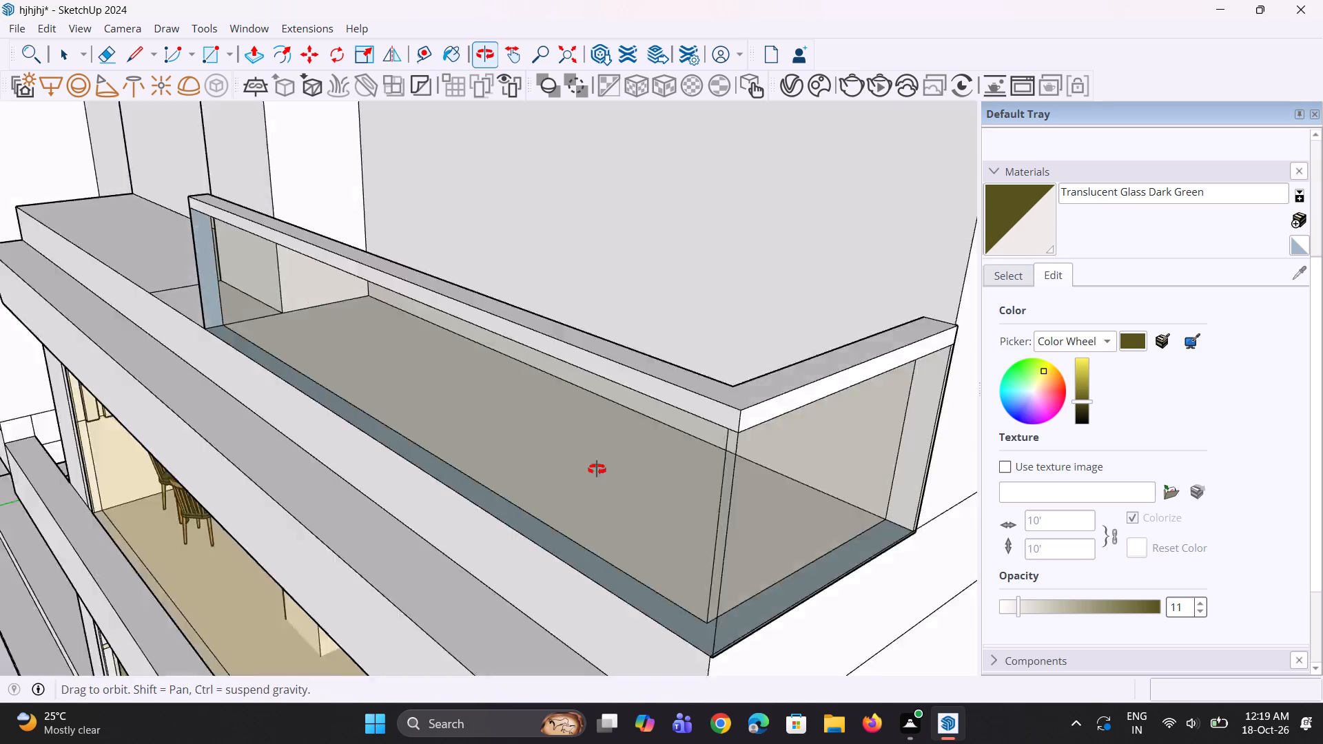
pyautogui.moveTo(597, 469); pyautogui.dragTo(644, 487, button='middle')
pyautogui.scroll(-5, 340, 457)
pyautogui.moveTo(42, 382); pyautogui.dragTo(399, 424, button='middle')
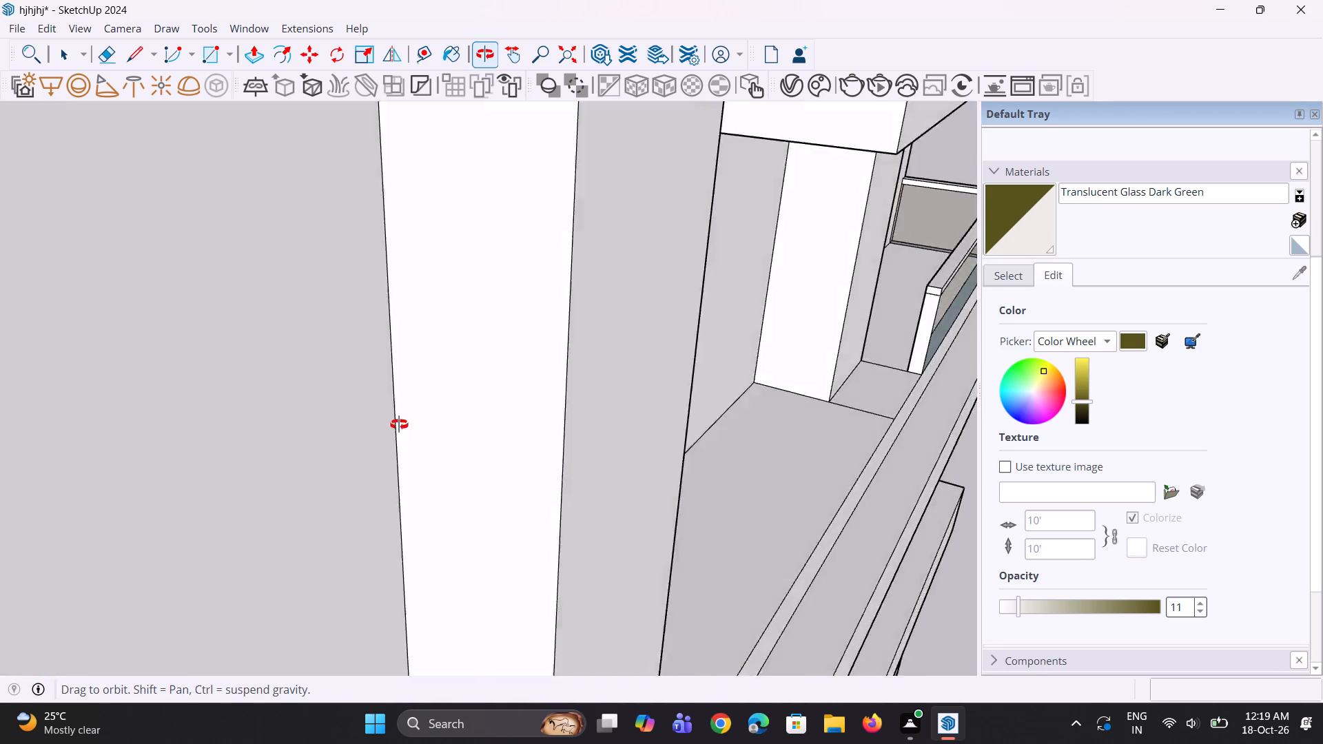
pyautogui.moveTo(399, 424); pyautogui.dragTo(398, 424, button='middle')
pyautogui.scroll(3, 730, 438)
pyautogui.scroll(10, 793, 398)
pyautogui.moveTo(717, 466); pyautogui.dragTo(752, 492, button='middle')
pyautogui.scroll(-11, 599, 521)
pyautogui.moveTo(806, 475); pyautogui.dragTo(844, 498, button='middle')
pyautogui.scroll(2, 798, 373)
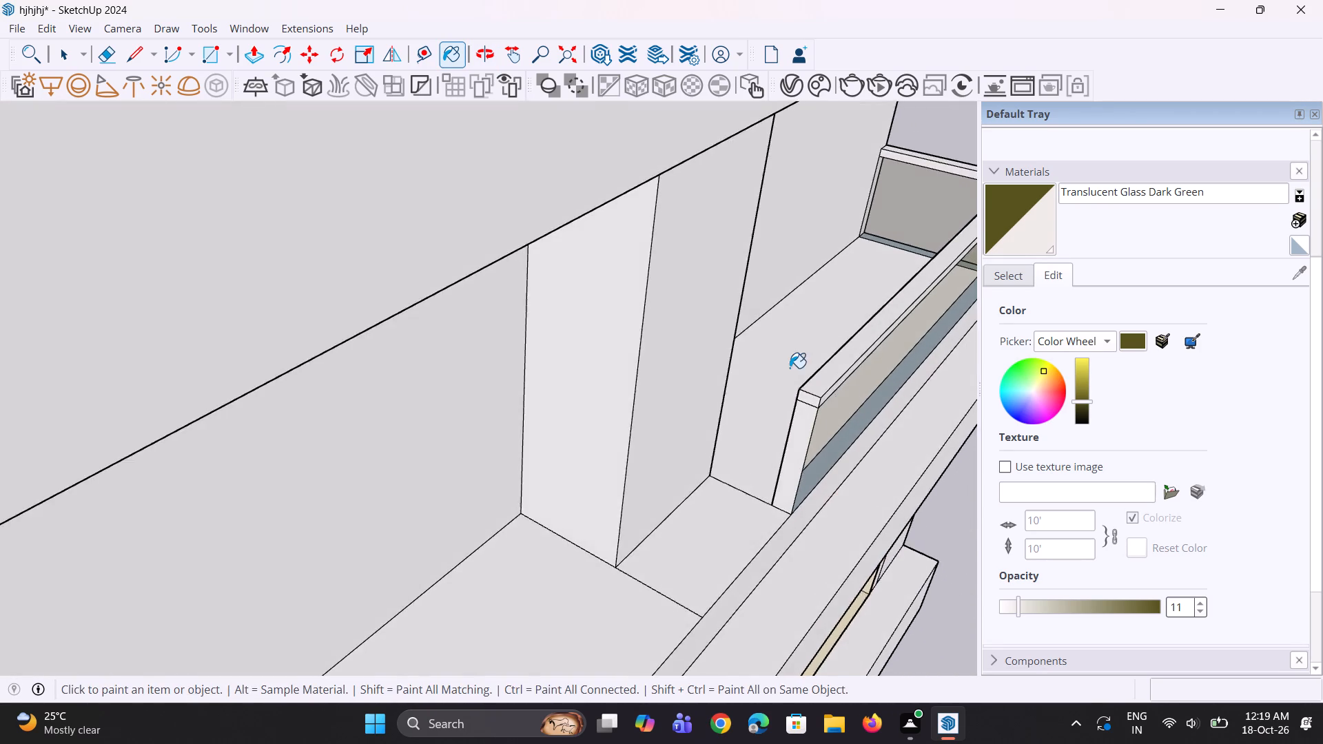
pyautogui.scroll(9, 790, 368)
pyautogui.moveTo(792, 489); pyautogui.dragTo(958, 522, button='middle')
pyautogui.scroll(1, 825, 504)
pyautogui.press('space')
pyautogui.press('space')
pyautogui.click(806, 404)
pyautogui.scroll(-4, 759, 510)
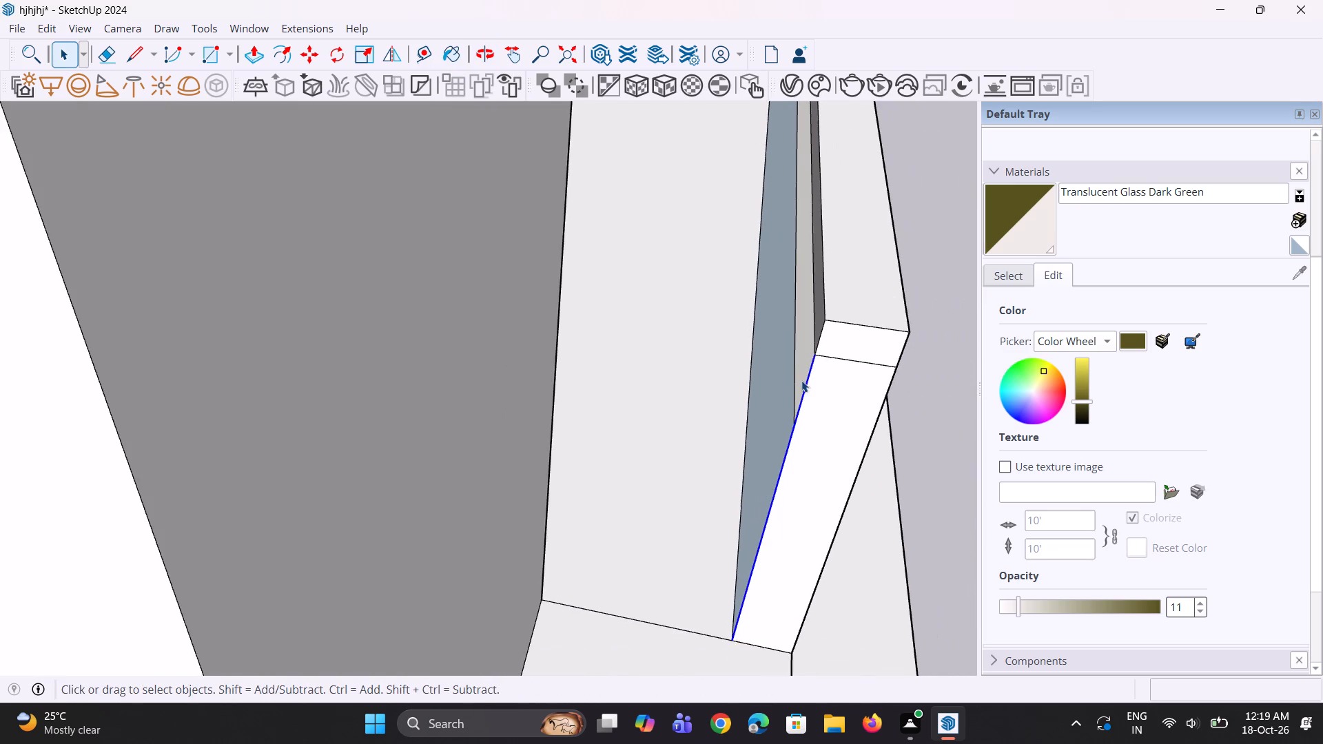
pyautogui.scroll(2, 843, 316)
pyautogui.keyDown('ctrl'); pyautogui.click(817, 333); pyautogui.keyUp('ctrl')
pyautogui.scroll(3, 819, 320)
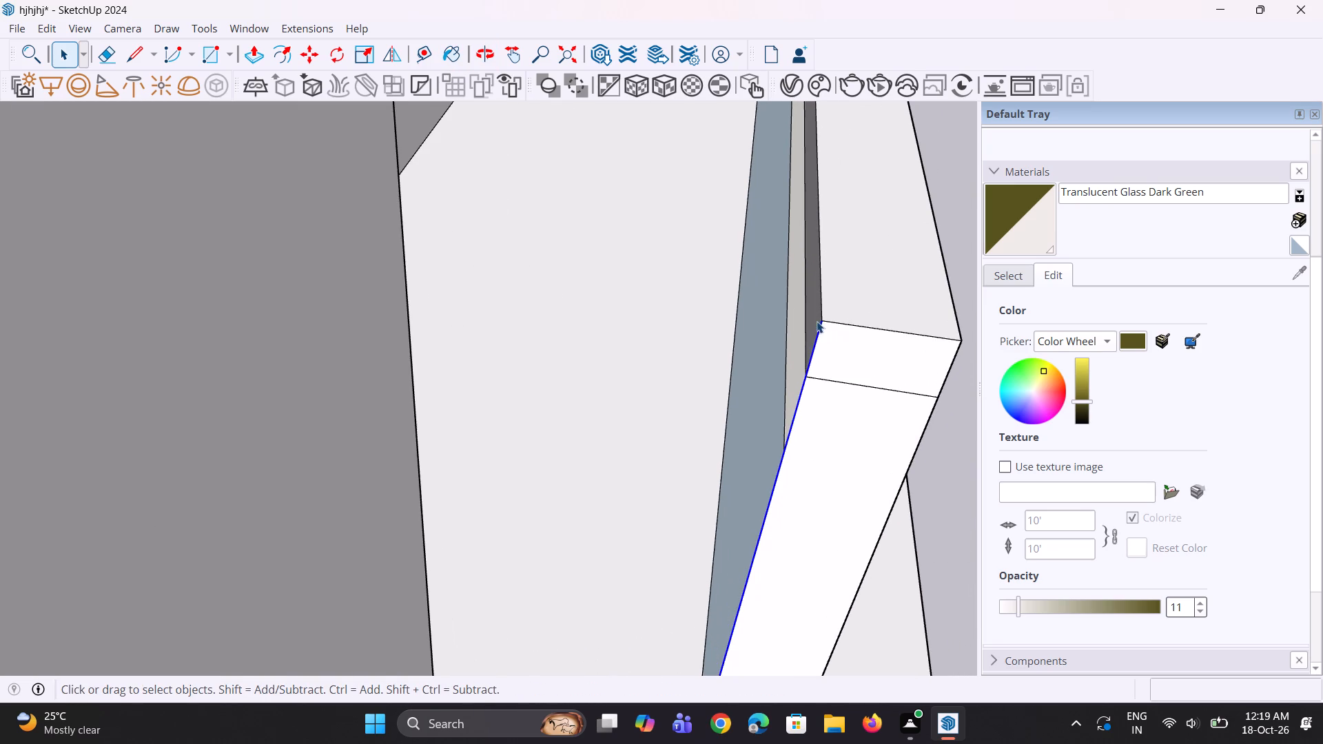
pyautogui.press('m')
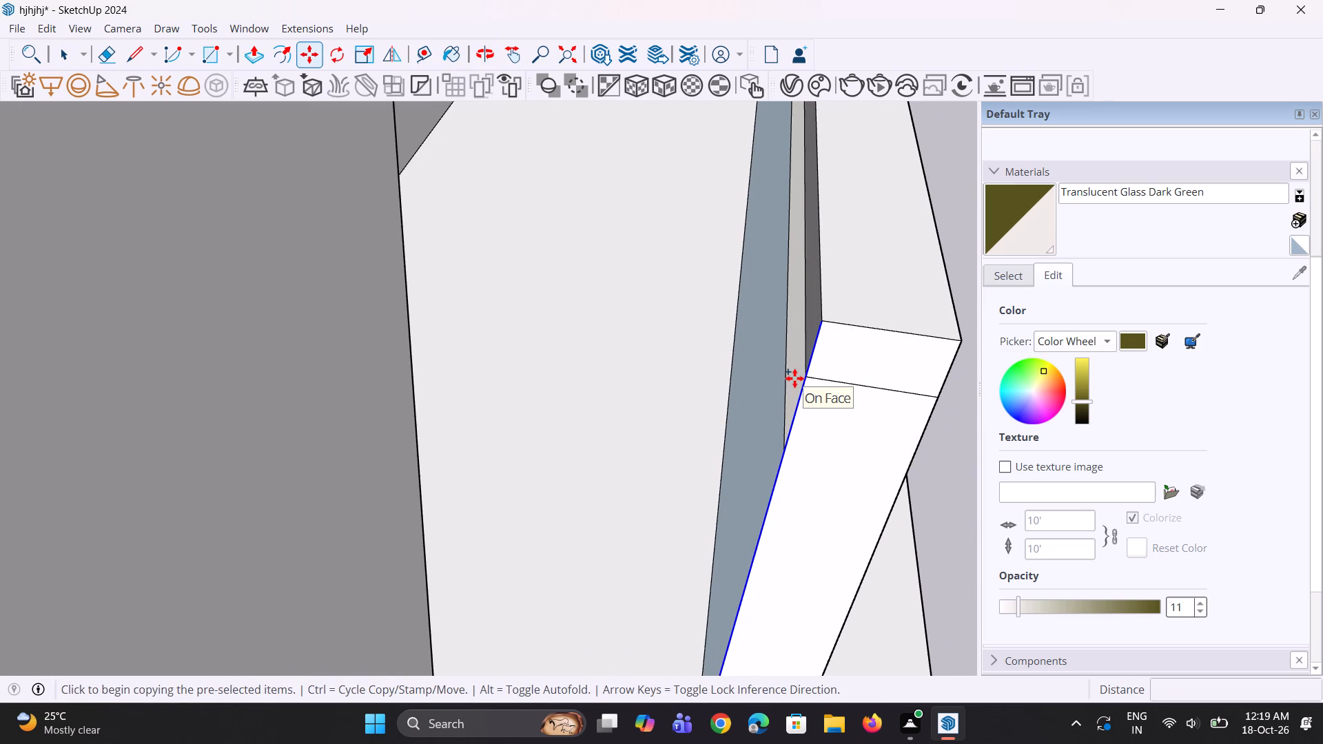
pyautogui.click(828, 320)
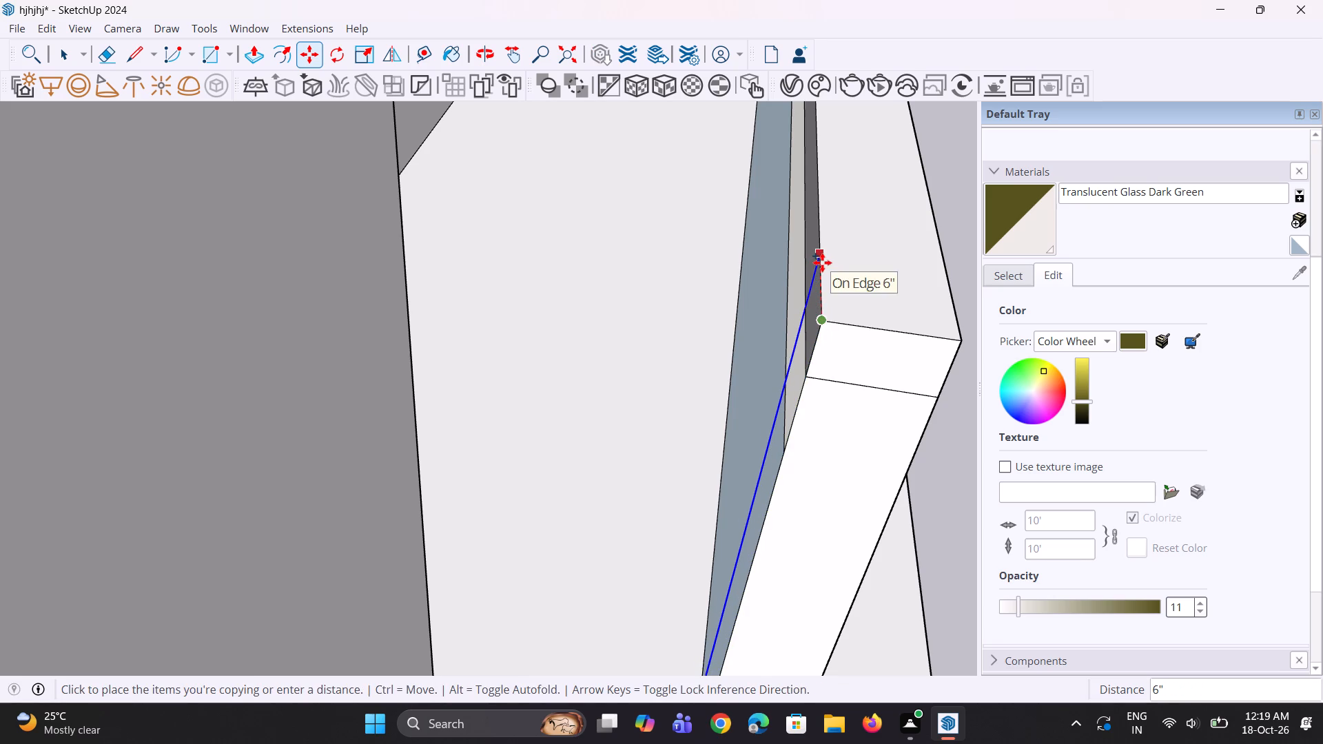
pyautogui.click(822, 262)
# Push/Pull the left-end panel strip about 1' 8 3/16" back to the wall and repeat that distance on the top rail strip.
pyautogui.moveTo(801, 421); pyautogui.dragTo(851, 431, button='middle')
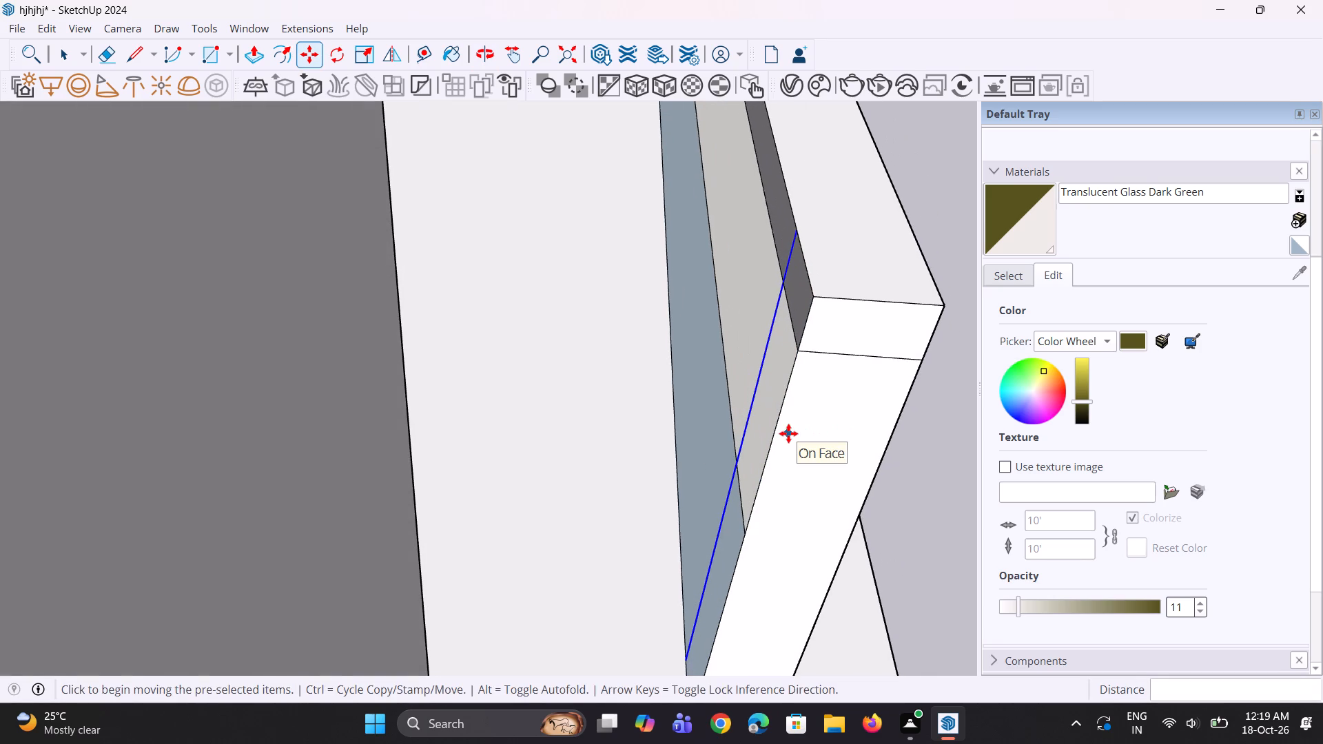
pyautogui.press('p')
pyautogui.click(772, 414)
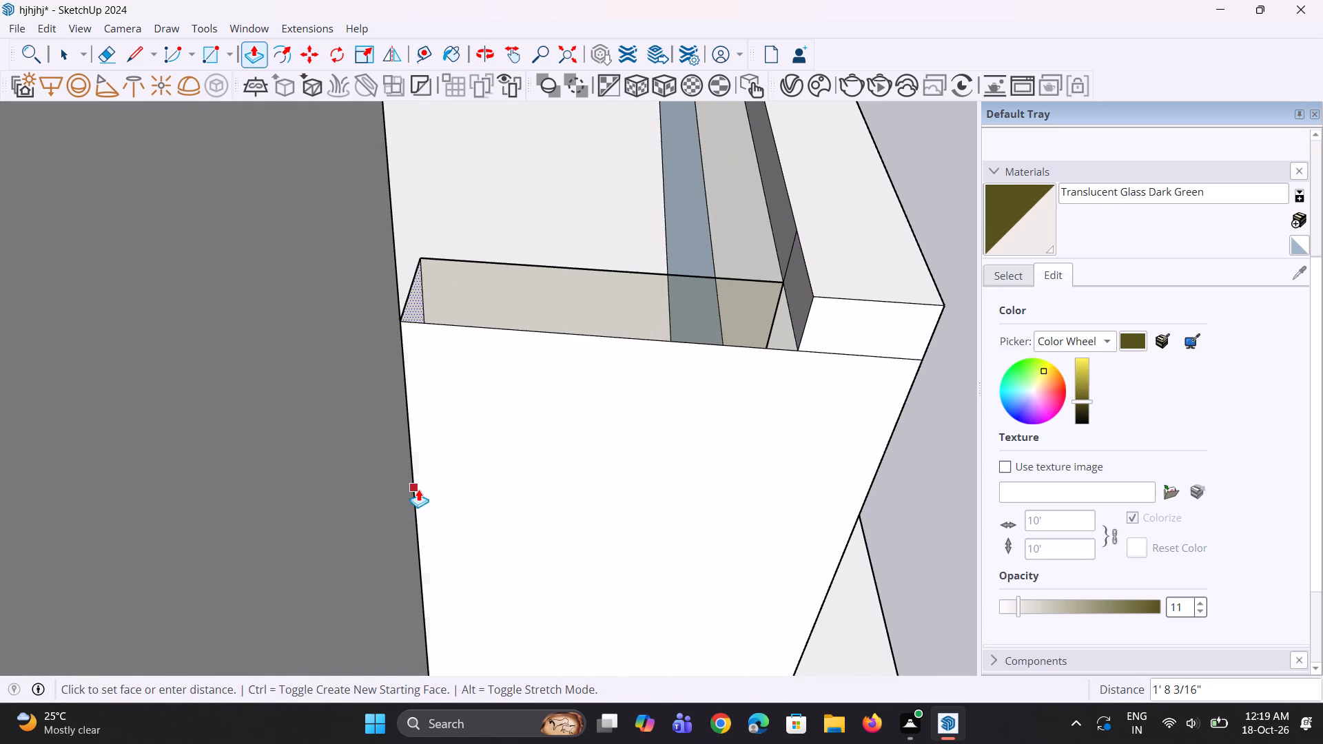
pyautogui.click(418, 489)
pyautogui.doubleClick(795, 311)
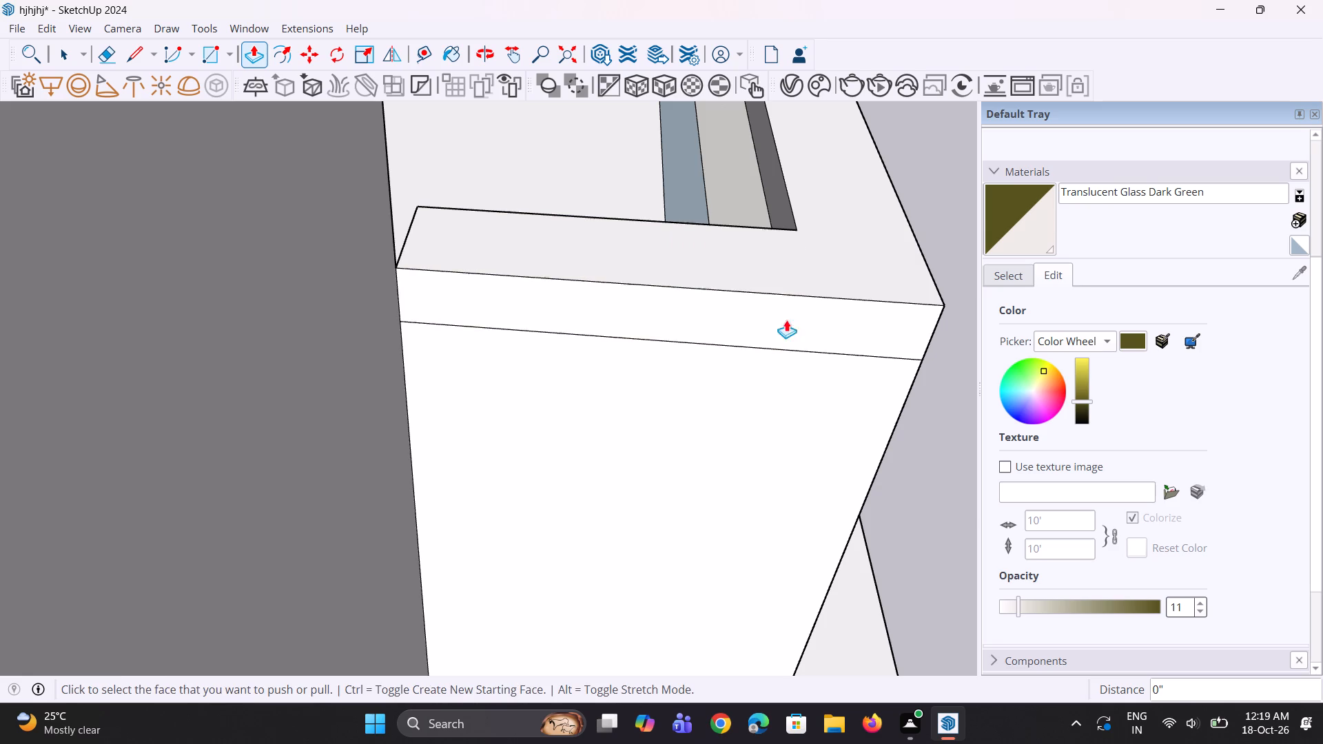
# Paint the outer face of the terrace's left return panel with Translucent Glass Dark Green.
pyautogui.click(1040, 250)
pyautogui.click(707, 509)
# Push/Pull the inner face of the left return's top rail inward about 13/16" and repeat that distance on its glass panel.
pyautogui.scroll(-6, 706, 510)
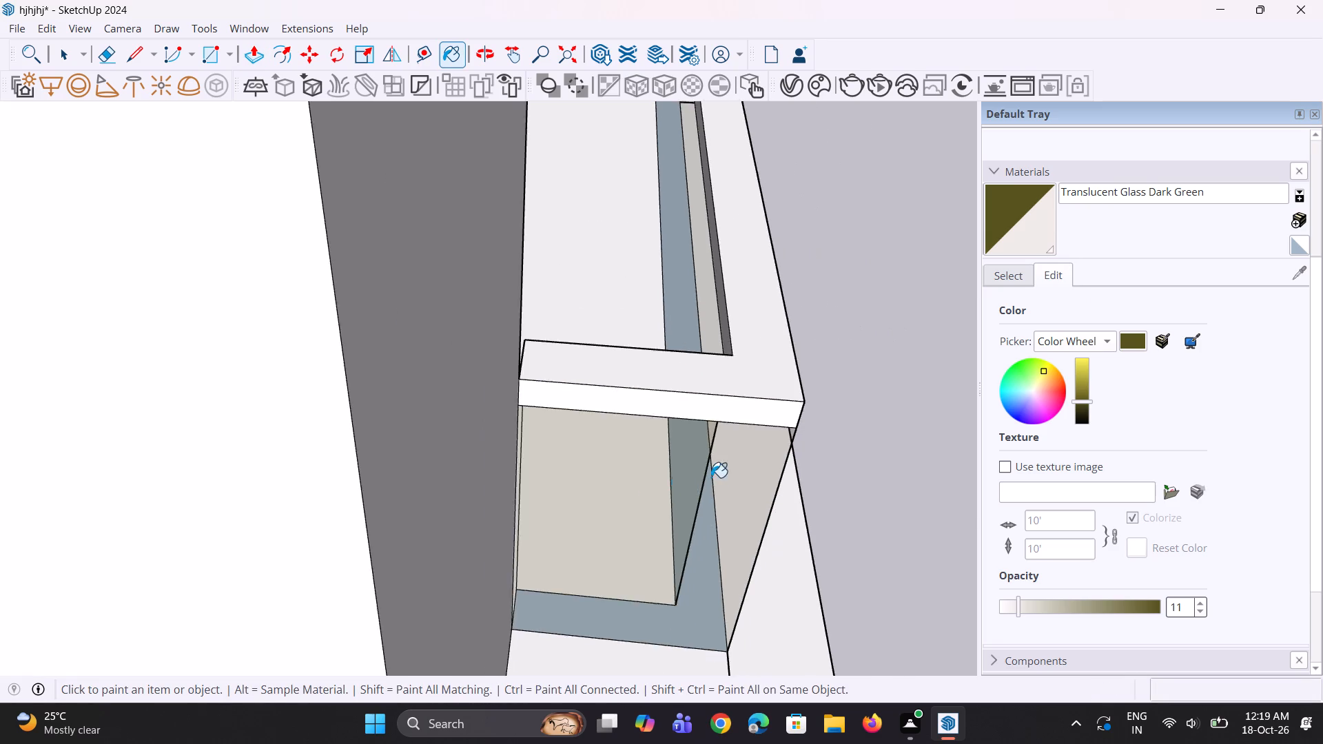
pyautogui.moveTo(711, 477); pyautogui.dragTo(453, 477, button='middle')
pyautogui.scroll(-4, 481, 467)
pyautogui.moveTo(653, 465); pyautogui.dragTo(381, 544, button='middle')
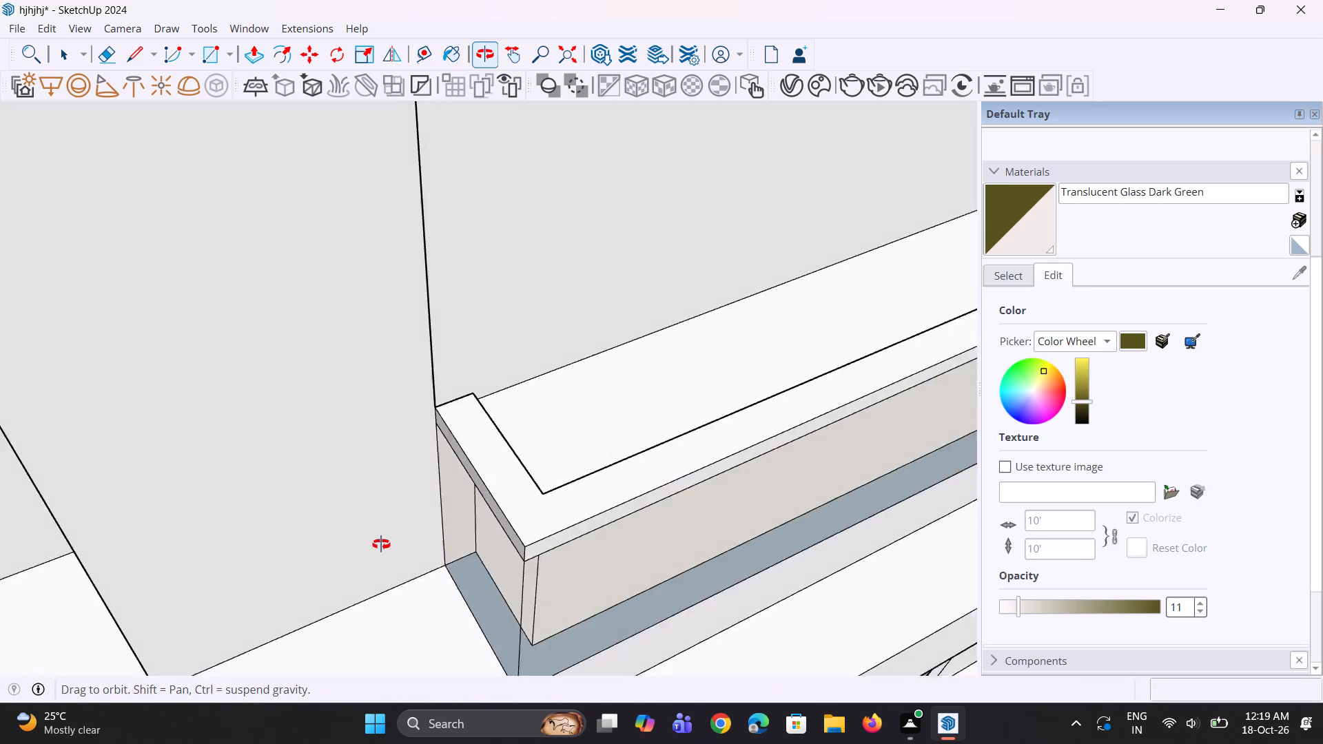
pyautogui.moveTo(381, 544); pyautogui.dragTo(220, 555, button='middle')
pyautogui.scroll(5, 323, 533)
pyautogui.press('p')
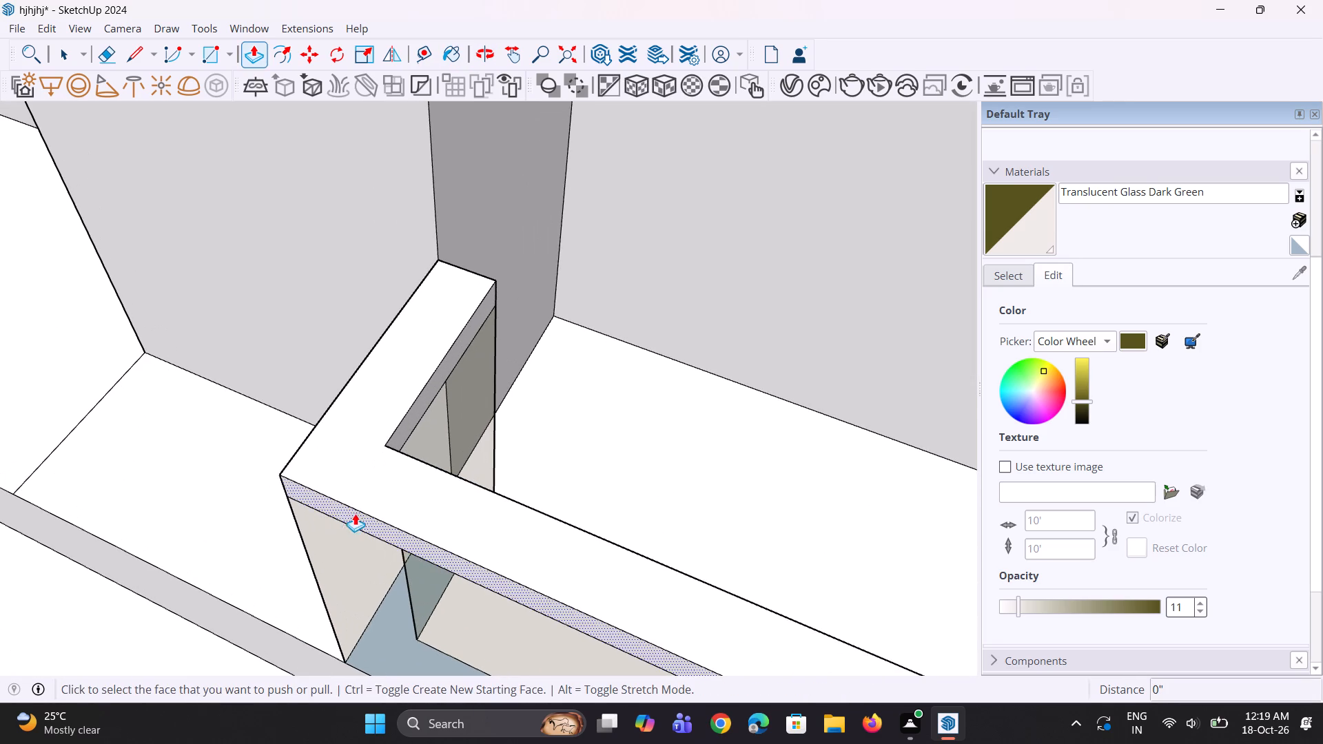
pyautogui.click(400, 442)
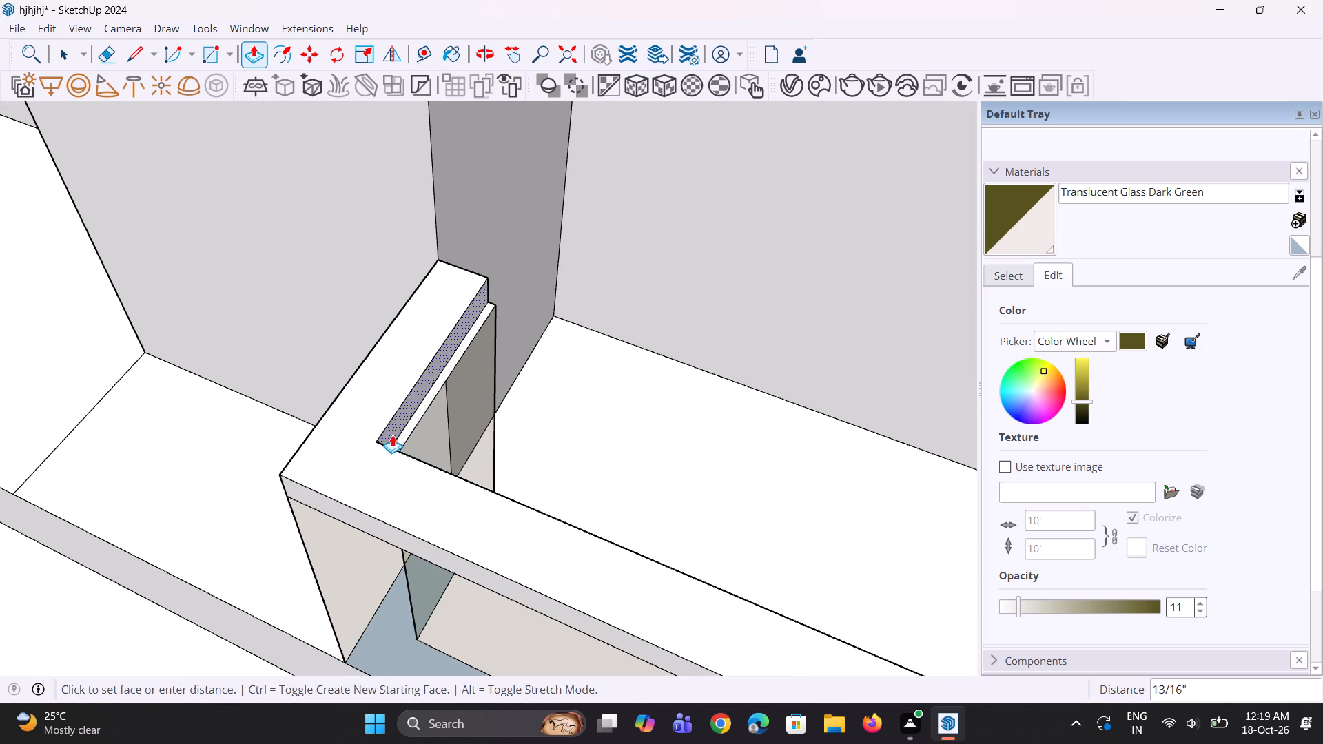
pyautogui.click(390, 433)
pyautogui.doubleClick(431, 442)
pyautogui.scroll(-5, 307, 471)
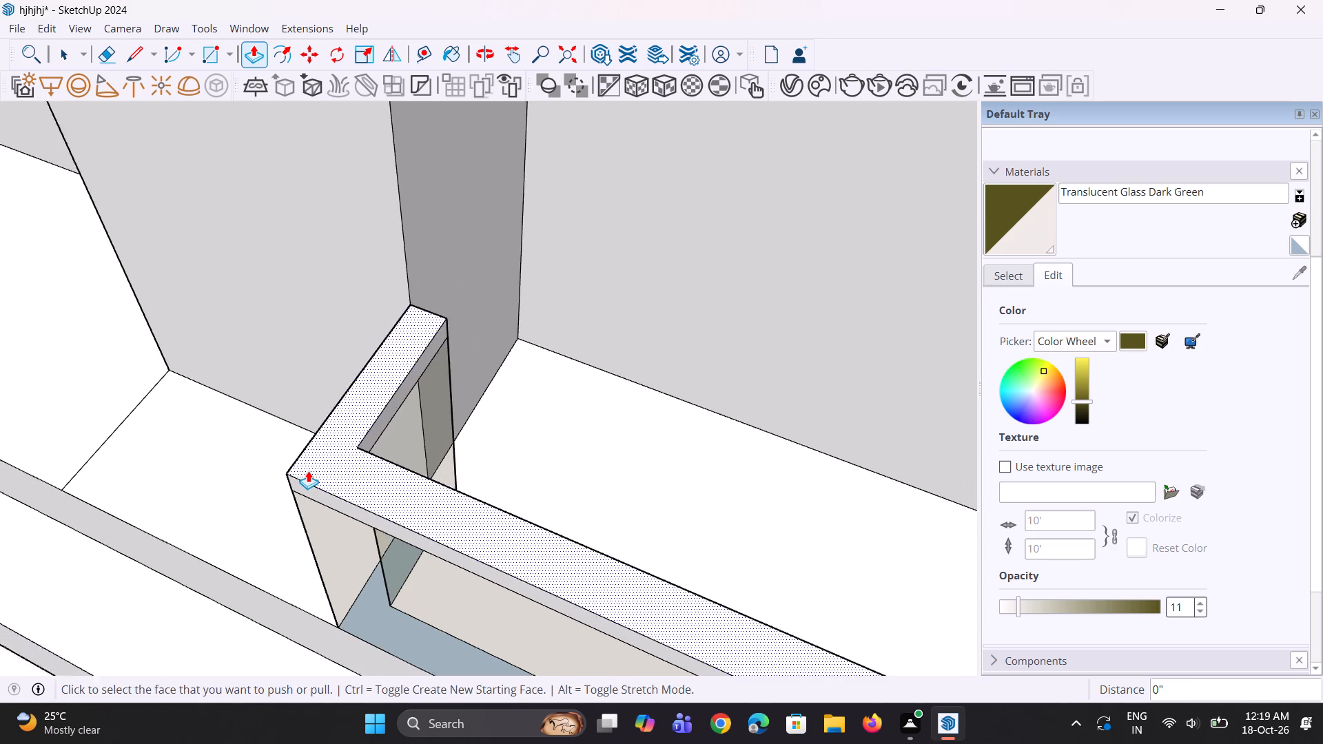
pyautogui.scroll(-5, 308, 471)
pyautogui.moveTo(424, 503); pyautogui.dragTo(526, 491, button='middle')
pyautogui.scroll(-3, 409, 524)
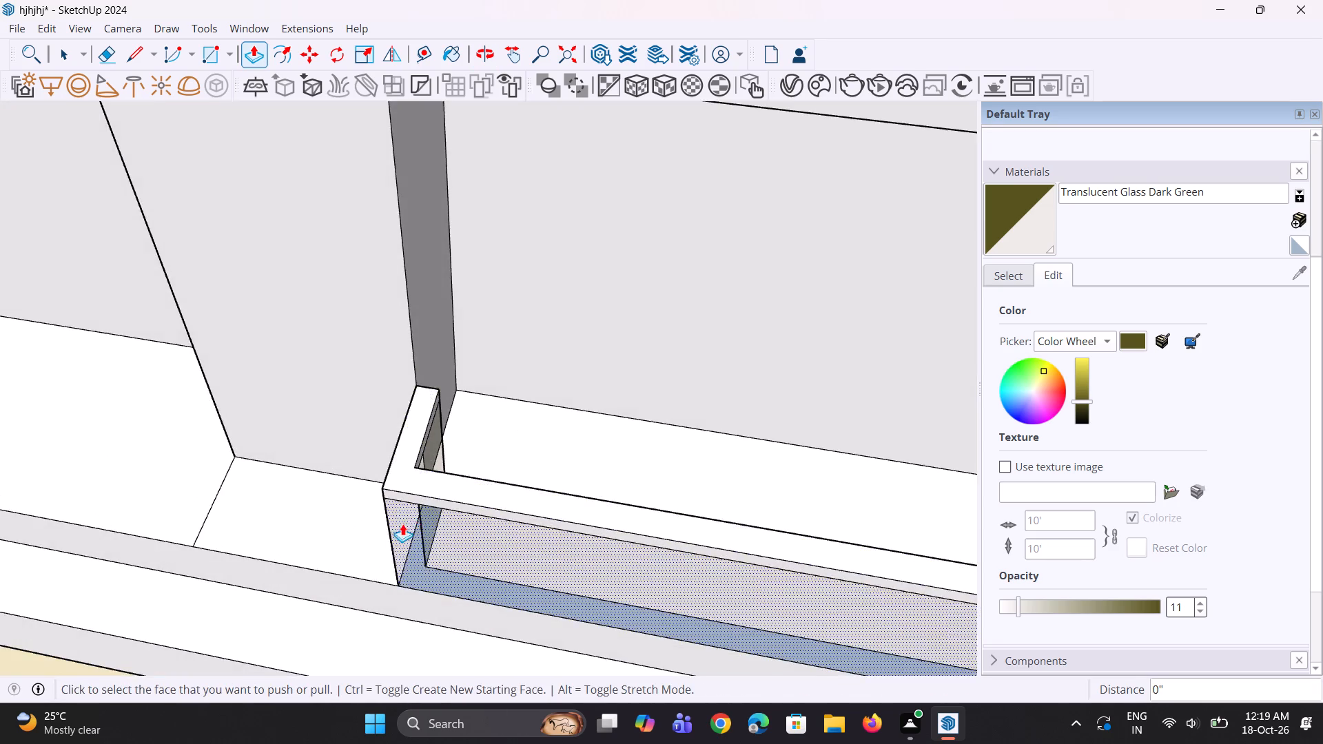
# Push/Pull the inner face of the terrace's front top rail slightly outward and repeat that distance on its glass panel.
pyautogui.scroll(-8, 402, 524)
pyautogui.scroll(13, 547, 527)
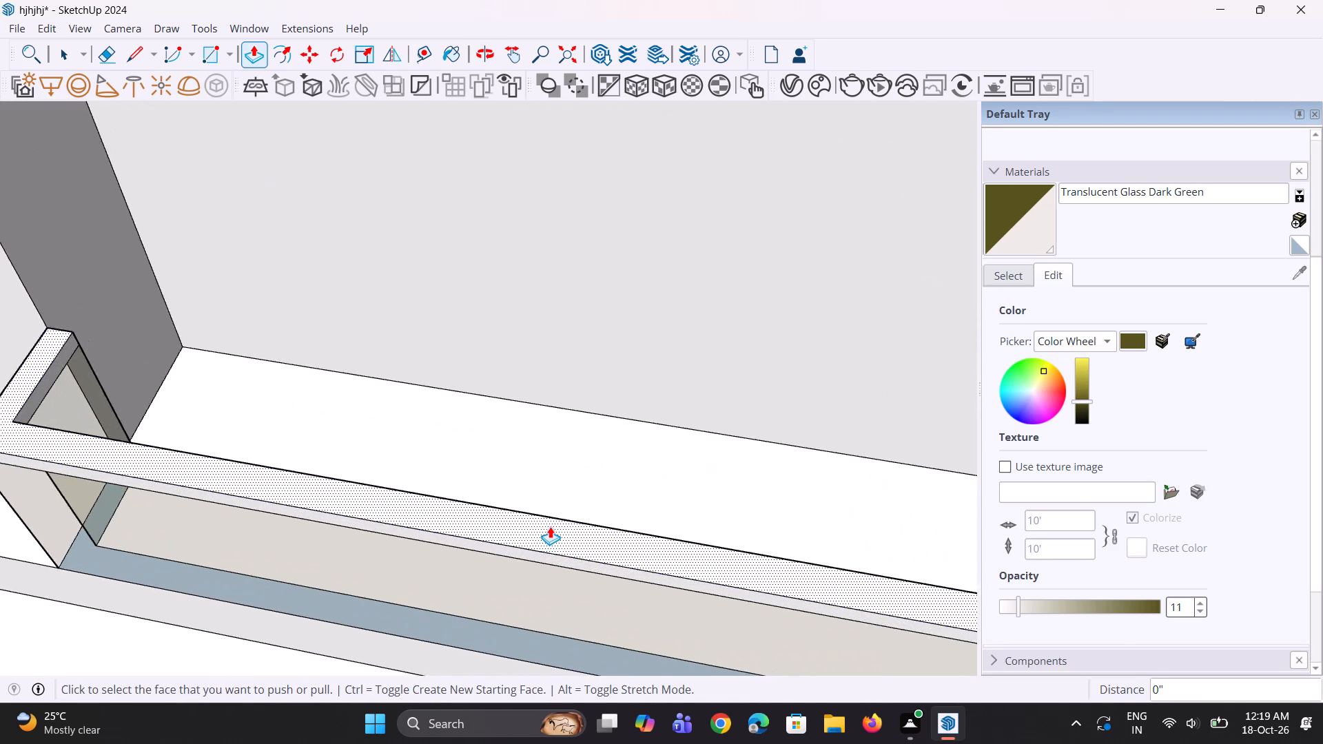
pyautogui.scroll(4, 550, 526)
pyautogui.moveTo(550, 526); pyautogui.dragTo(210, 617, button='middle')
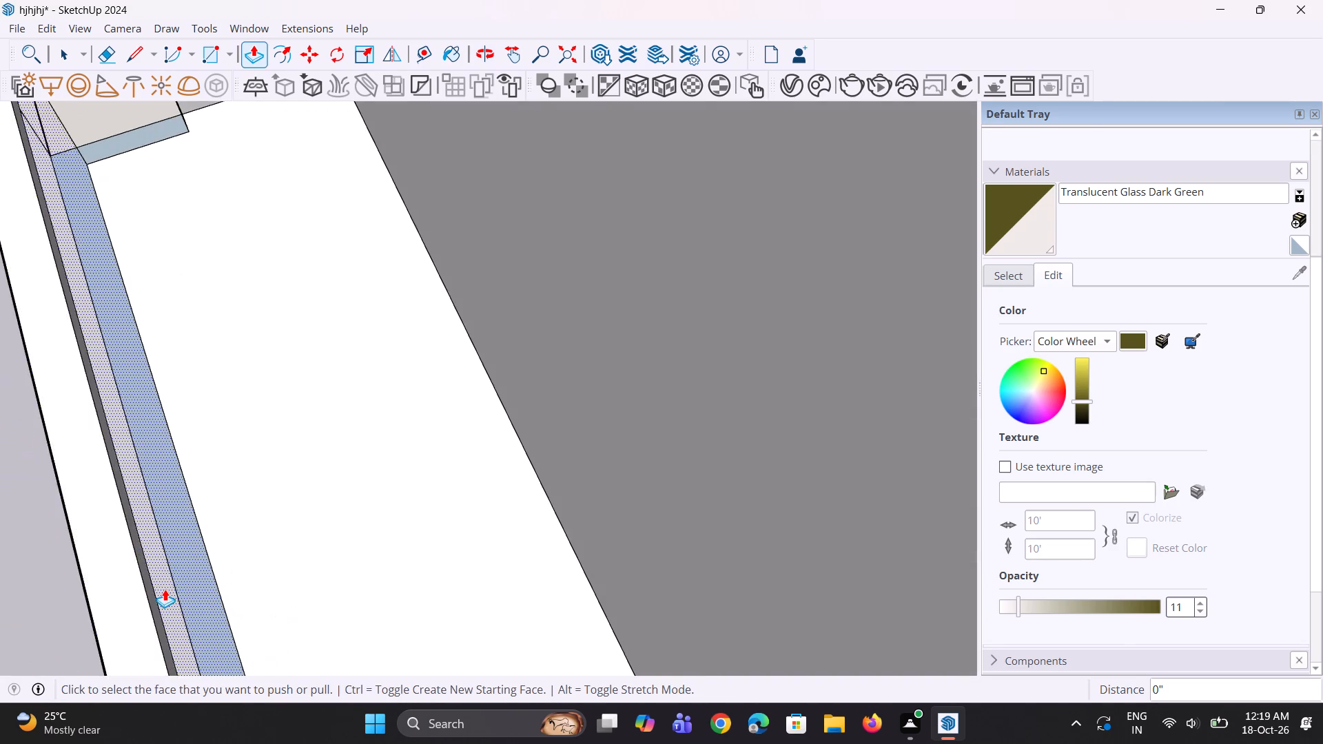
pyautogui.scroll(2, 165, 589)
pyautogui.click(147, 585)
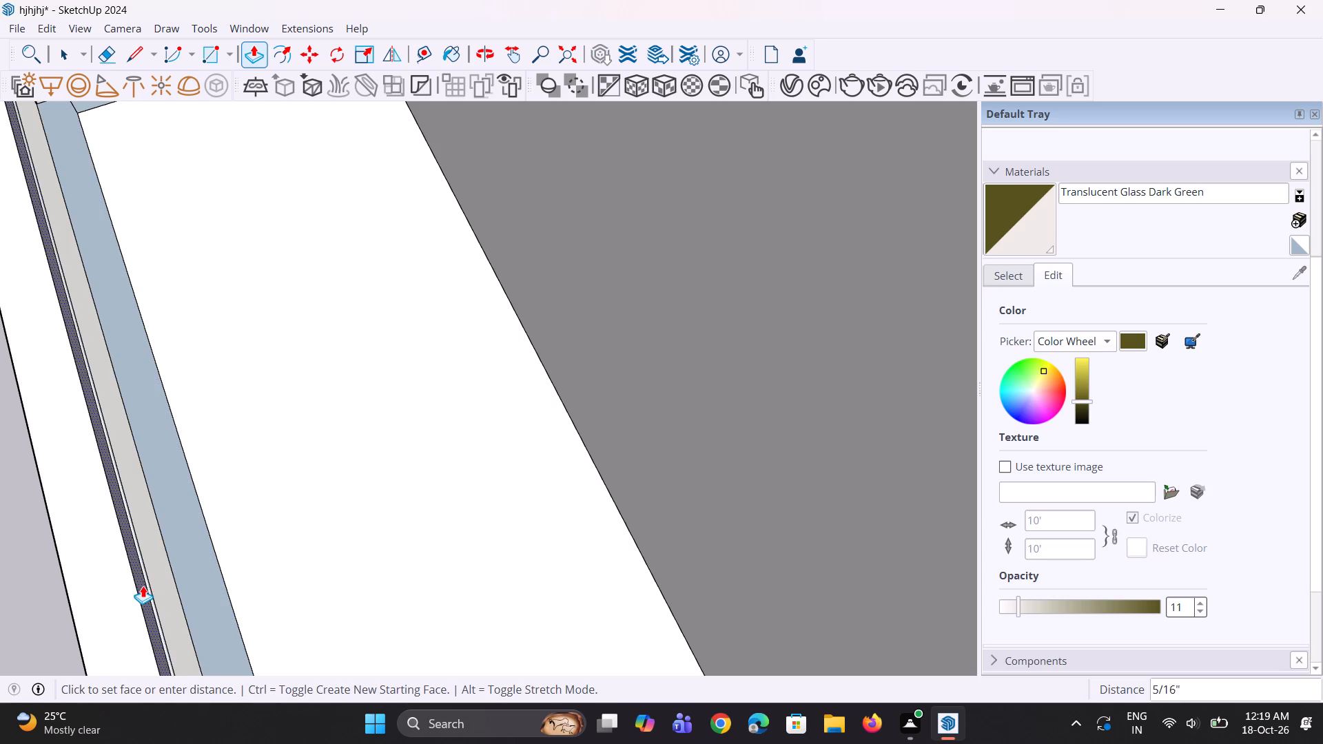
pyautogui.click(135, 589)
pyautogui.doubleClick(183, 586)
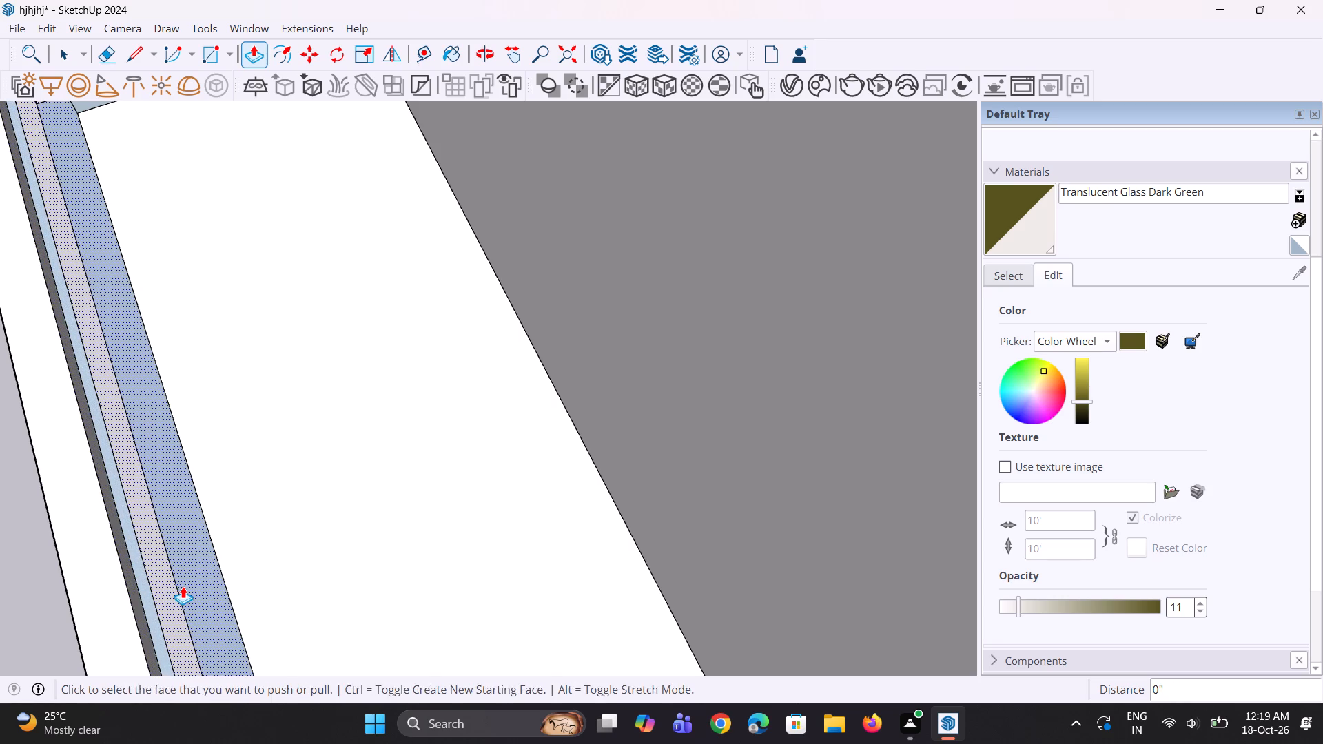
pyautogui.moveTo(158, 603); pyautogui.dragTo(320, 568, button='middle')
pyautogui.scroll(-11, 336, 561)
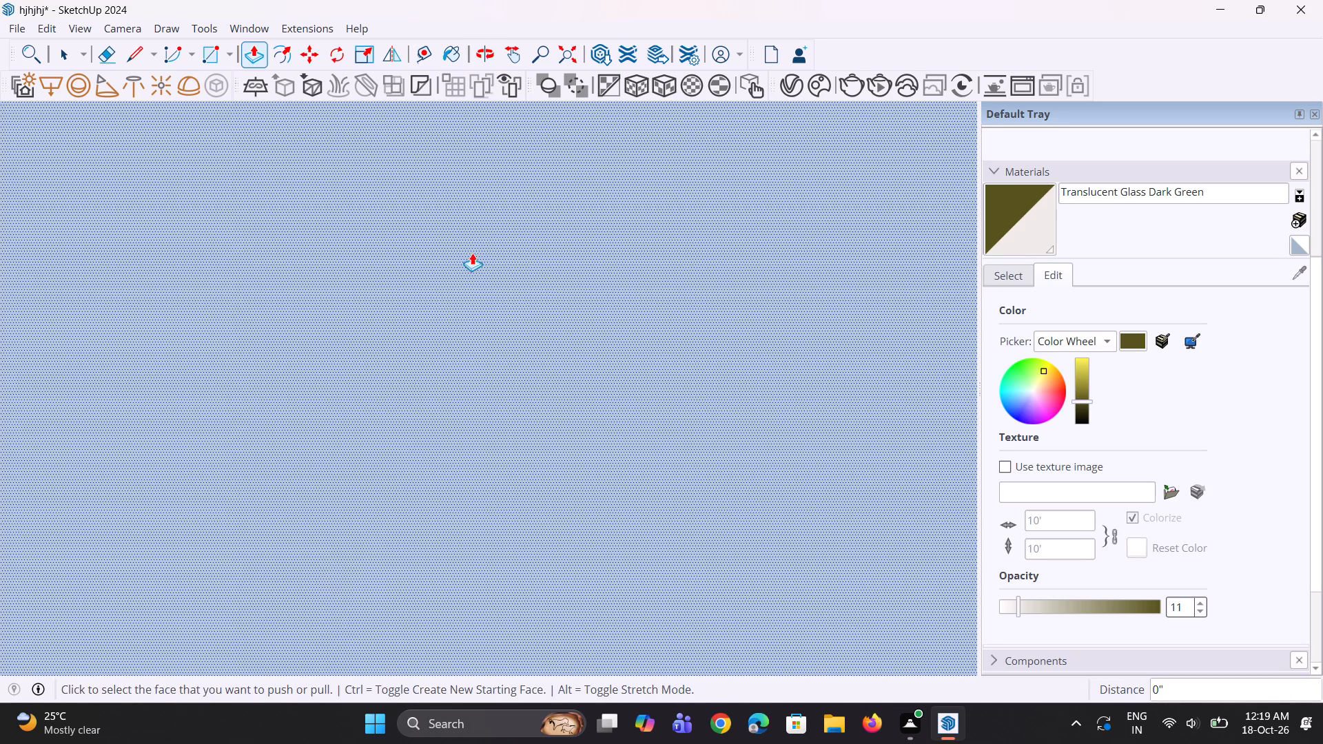
# Examine the terrace railing against the balcony railings above it from the front of the building.
pyautogui.click(580, 63)
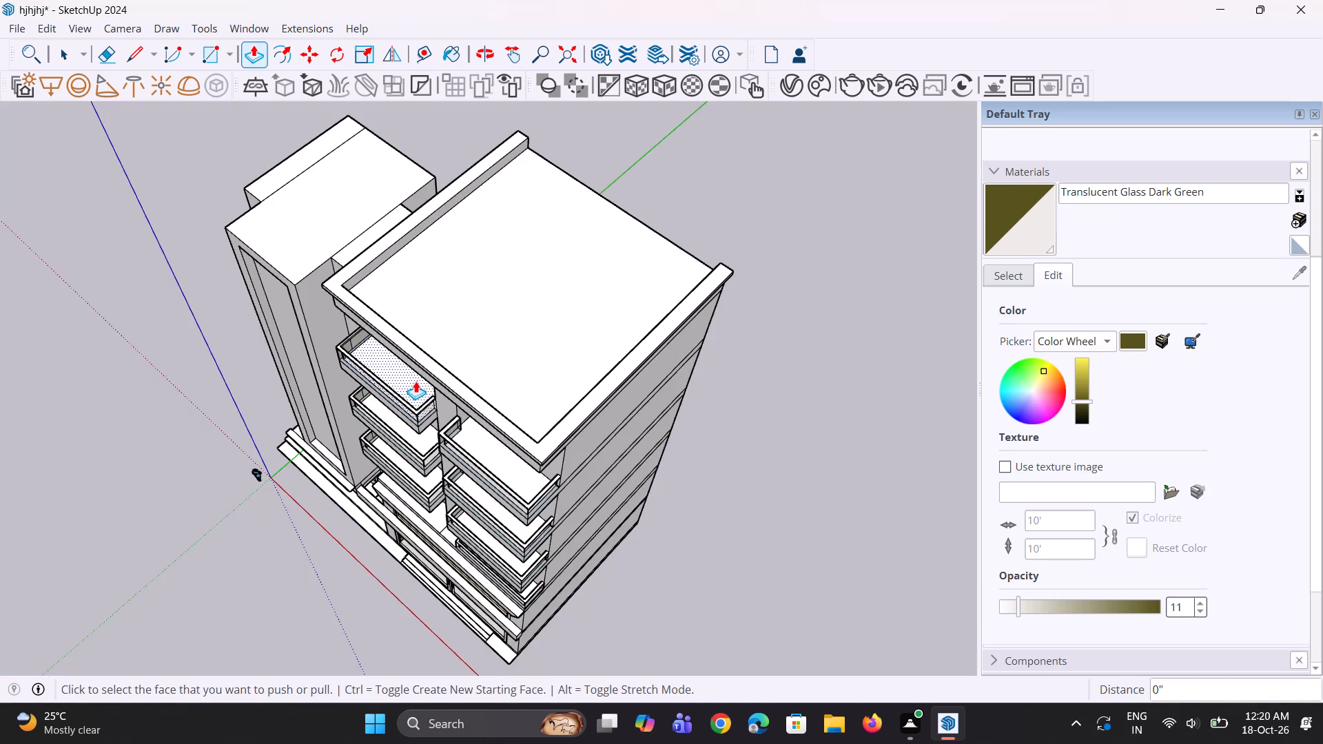
pyautogui.scroll(-4, 416, 381)
pyautogui.moveTo(415, 530); pyautogui.dragTo(684, 332, button='middle')
pyautogui.press('space')
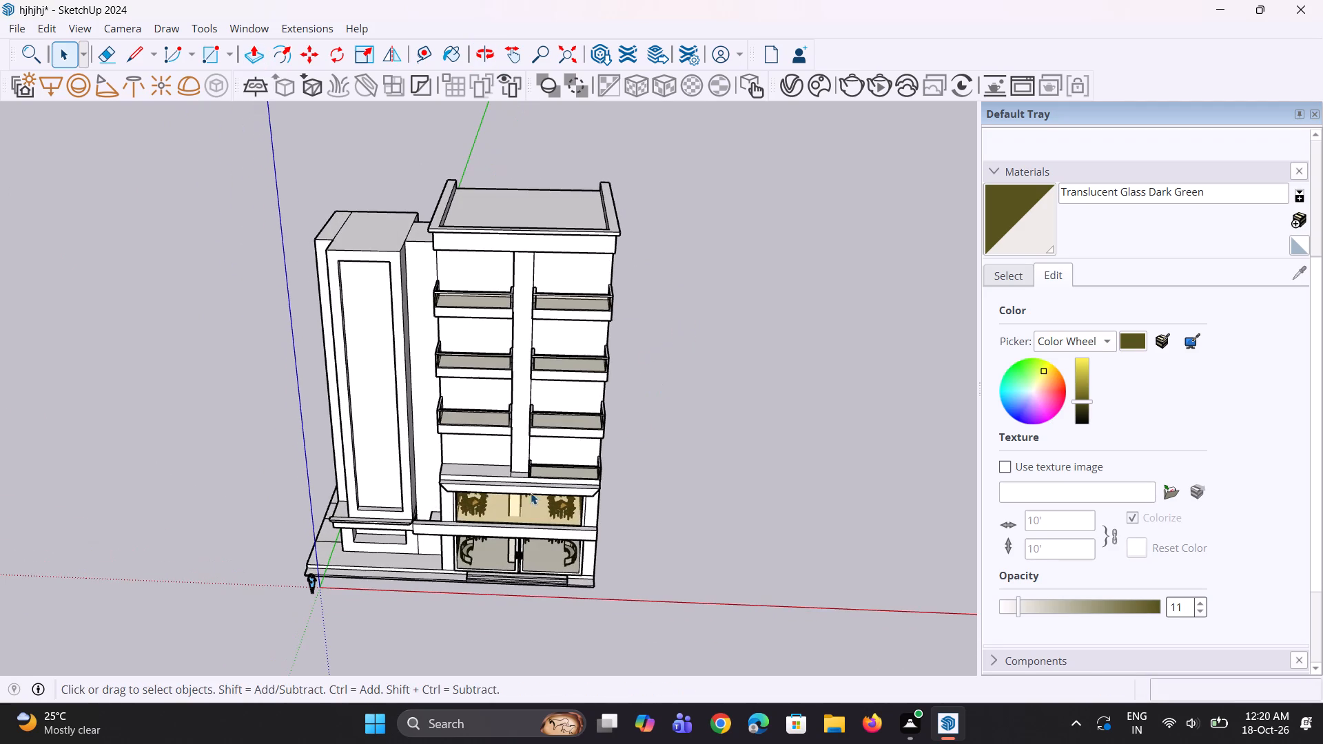
pyautogui.scroll(17, 464, 489)
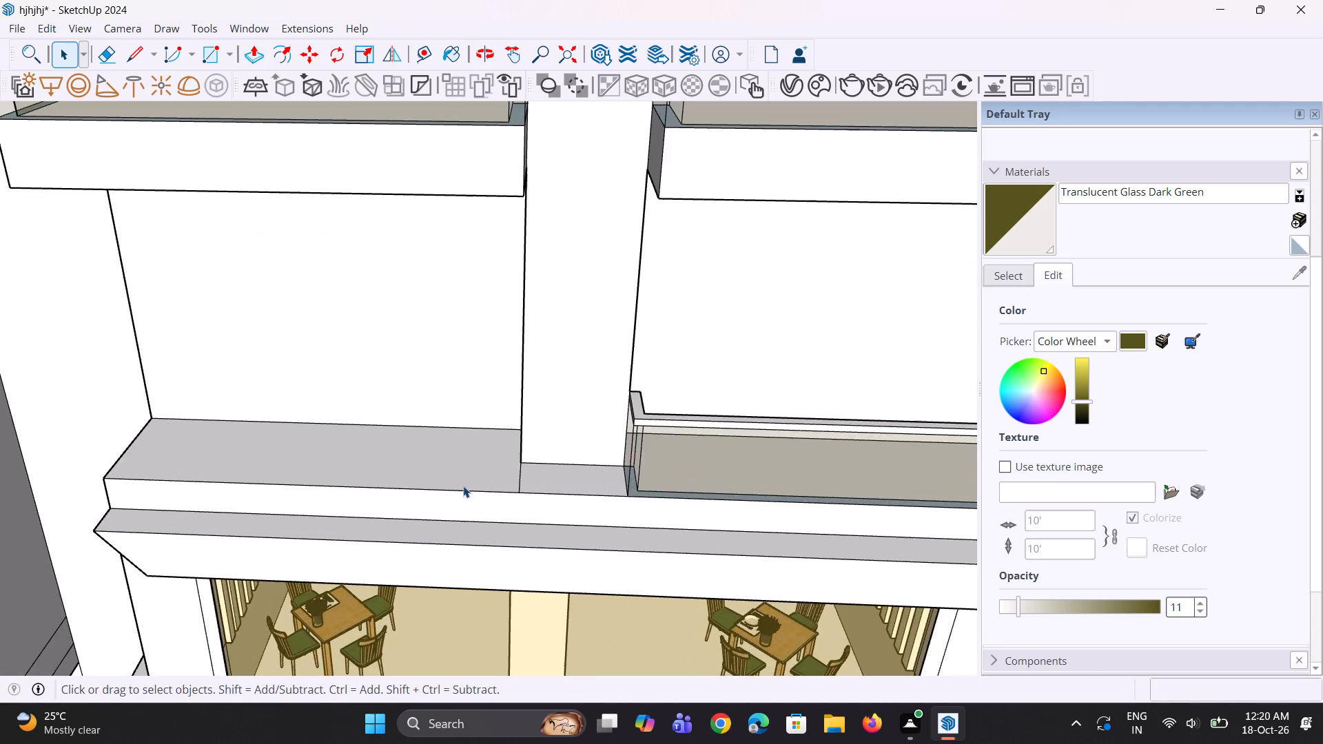
pyautogui.scroll(1, 469, 486)
pyautogui.moveTo(502, 477); pyautogui.dragTo(541, 470, button='middle')
pyautogui.scroll(-5, 422, 506)
pyautogui.scroll(-1, 482, 477)
pyautogui.moveTo(511, 444); pyautogui.dragTo(516, 438, button='middle')
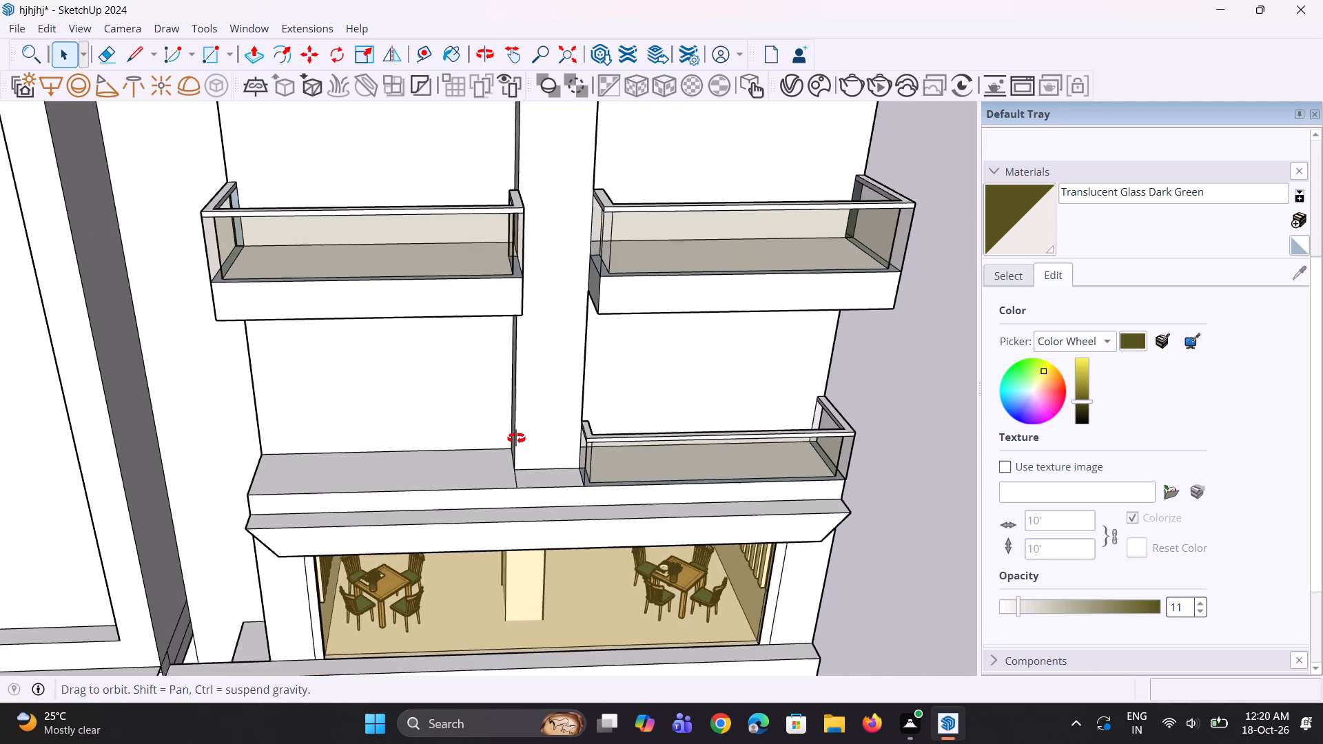
pyautogui.moveTo(516, 438); pyautogui.dragTo(537, 416, button='middle')
pyautogui.scroll(-3, 482, 524)
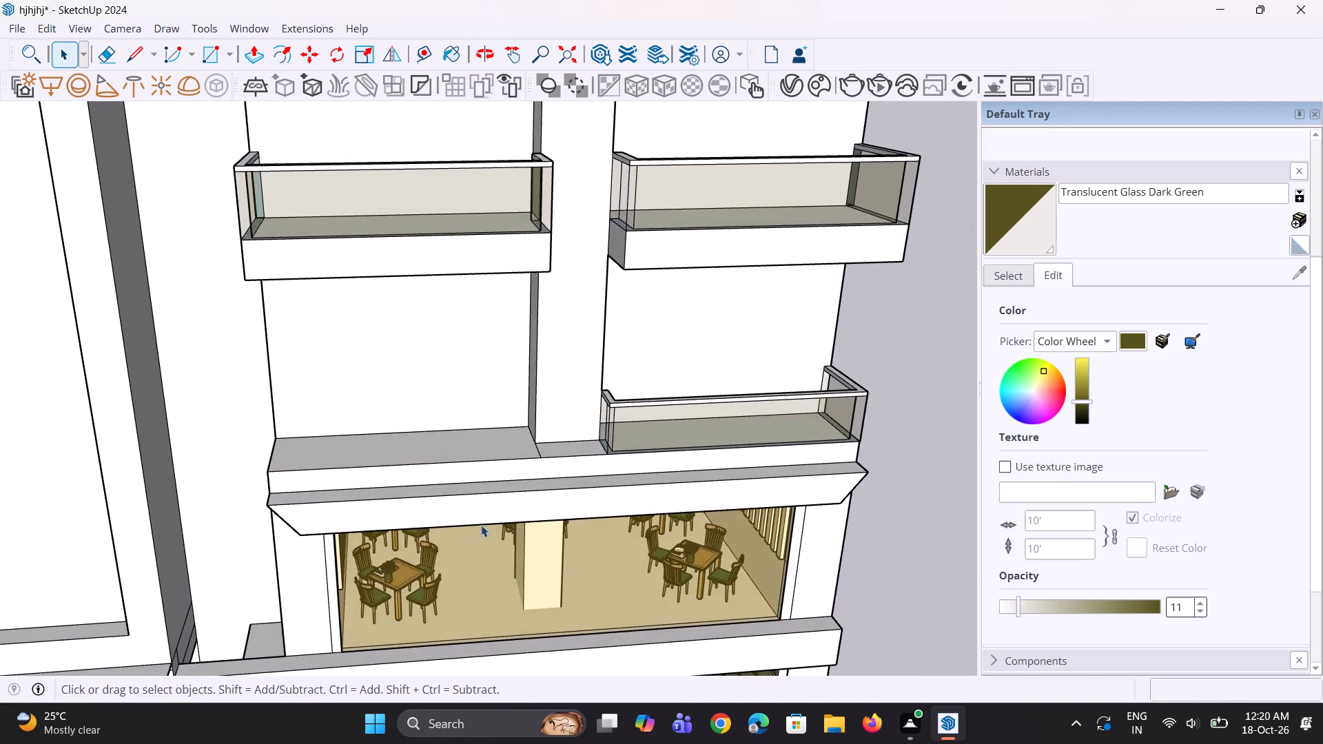
pyautogui.scroll(-2, 481, 525)
pyautogui.scroll(1, 585, 515)
pyautogui.moveTo(587, 515); pyautogui.dragTo(575, 413, button='middle')
pyautogui.scroll(-5, 572, 473)
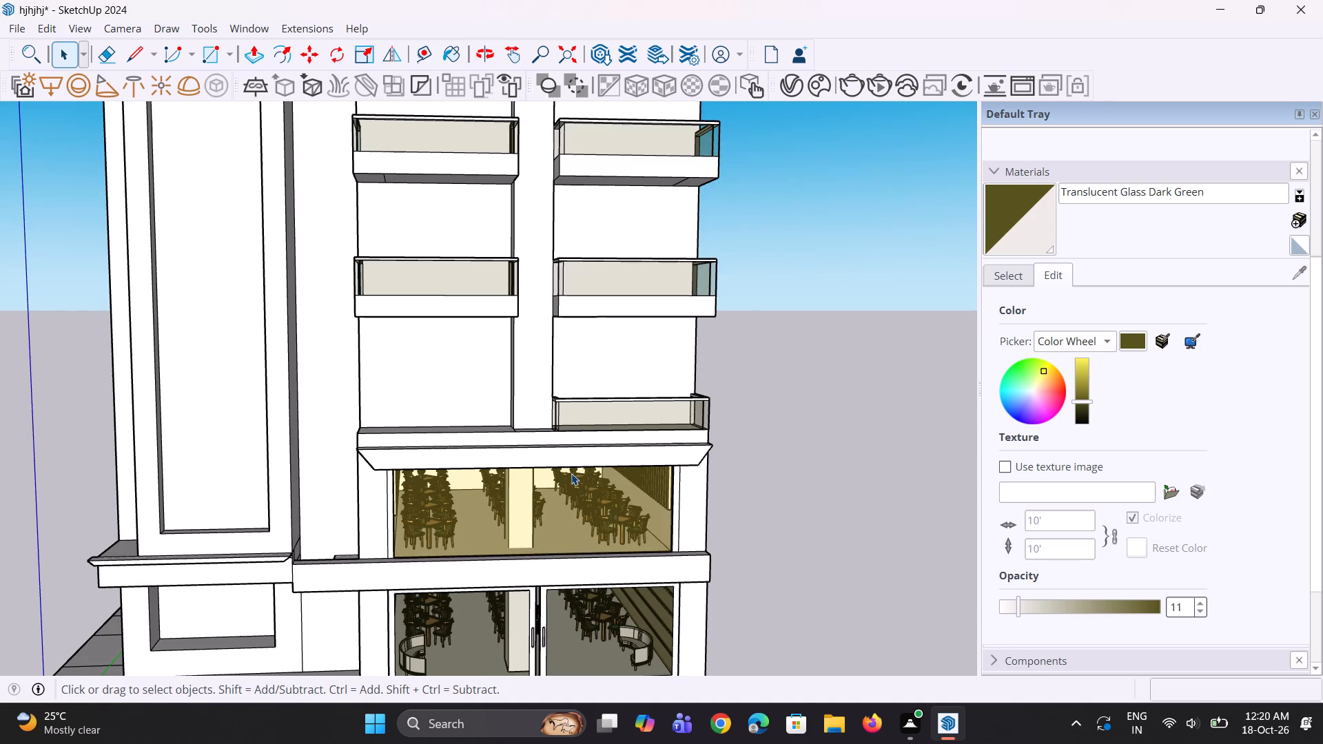
pyautogui.scroll(-4, 571, 473)
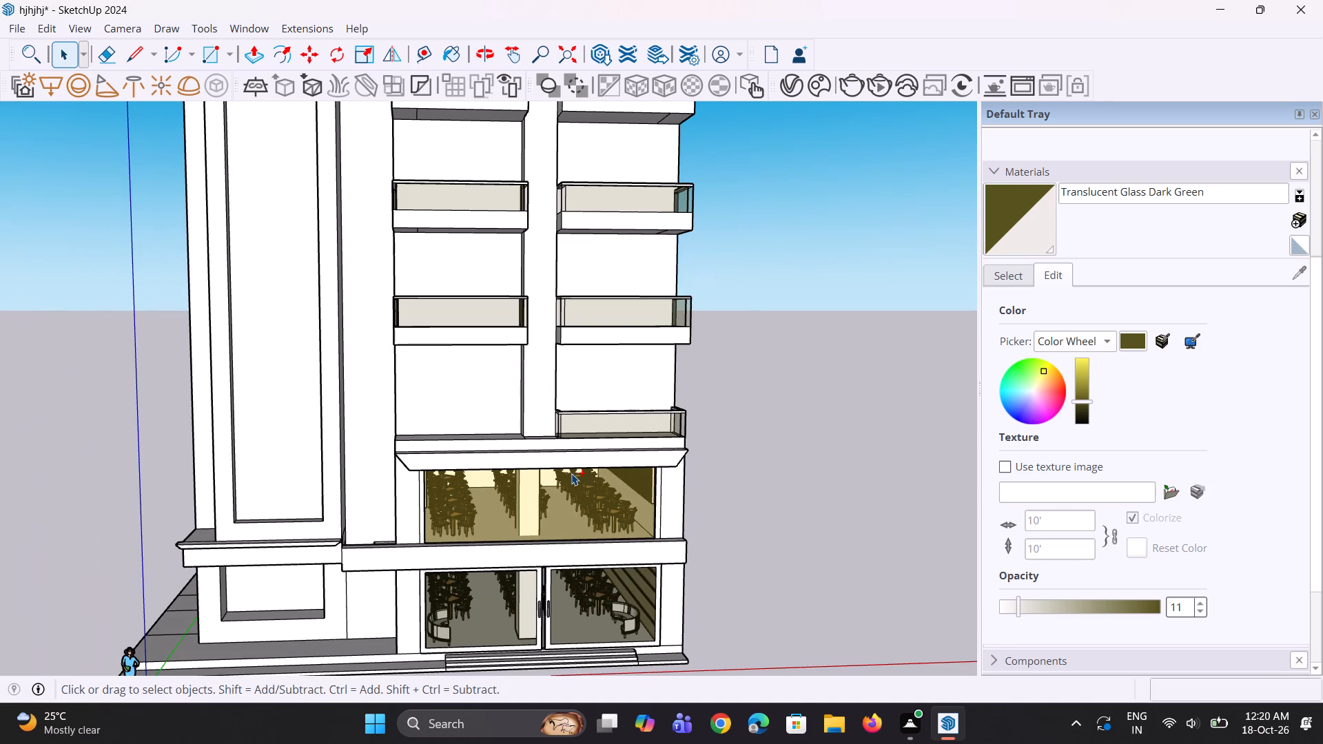
# Undo the terrace railing's side returns, top rail and glass paint back to the plain upright panel.
pyautogui.hotkey('ctrl', 'z')
pyautogui.hotkey('ctrl', 'z')
pyautogui.hotkey('ctrl', 'z')
pyautogui.hotkey('ctrl', 'z')
pyautogui.keyDown('ctrl'); pyautogui.click(574, 472); pyautogui.keyUp('ctrl')
pyautogui.hotkey('ctrl', 'z')
pyautogui.hotkey('ctrl', 'z')
pyautogui.hotkey('ctrl', 'z')
pyautogui.hotkey('ctrl', 'z')
pyautogui.hotkey('ctrl', 'z')
pyautogui.hotkey('ctrl', 'z')
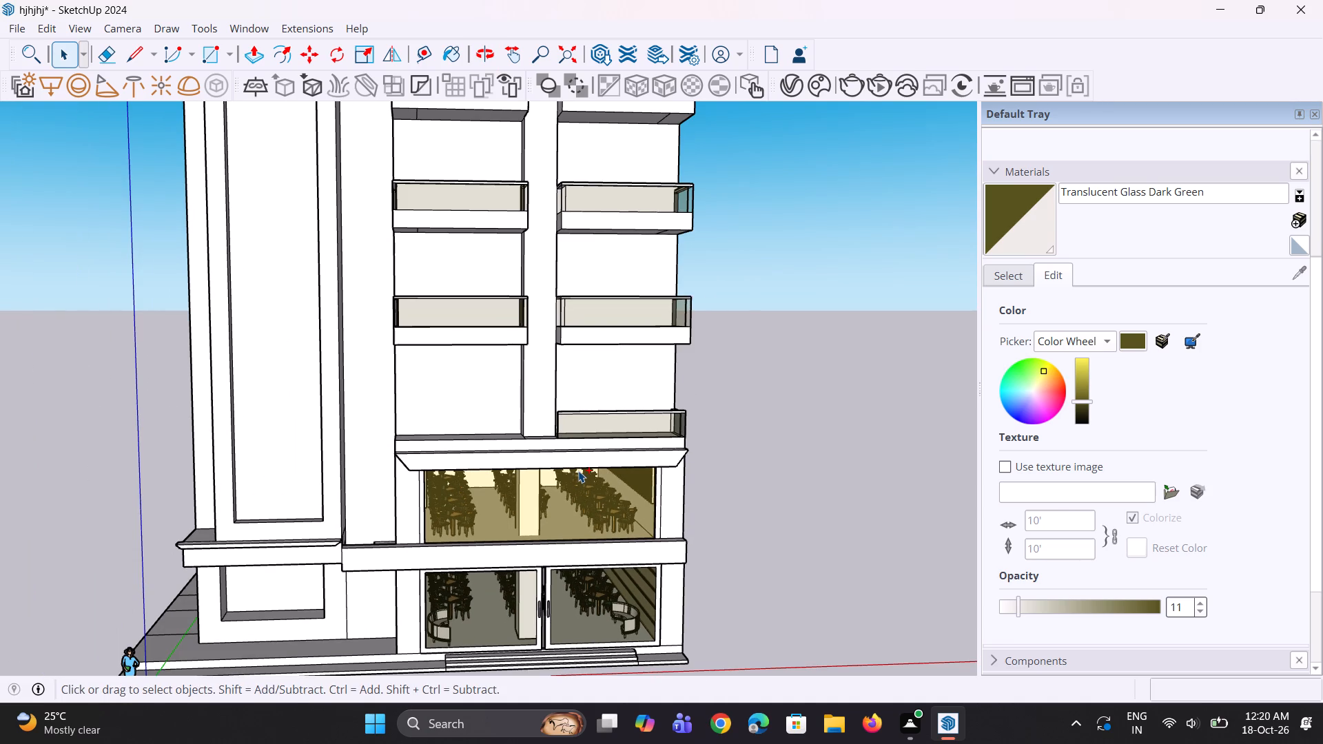
pyautogui.hotkey('ctrl', 'z')
pyautogui.hotkey('ctrl', 'z')
pyautogui.hotkey('ctrl', 'z')
pyautogui.hotkey('ctrl', 'z')
pyautogui.hotkey('ctrl', 'z')
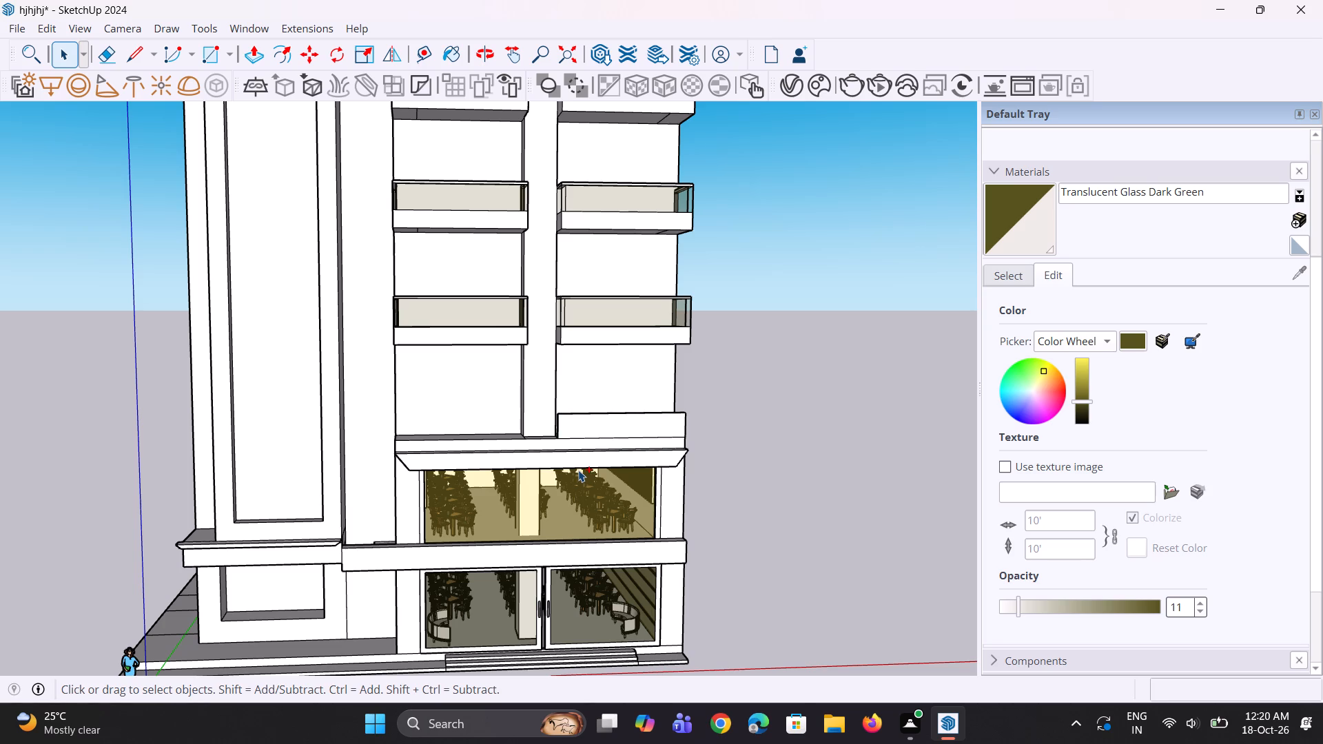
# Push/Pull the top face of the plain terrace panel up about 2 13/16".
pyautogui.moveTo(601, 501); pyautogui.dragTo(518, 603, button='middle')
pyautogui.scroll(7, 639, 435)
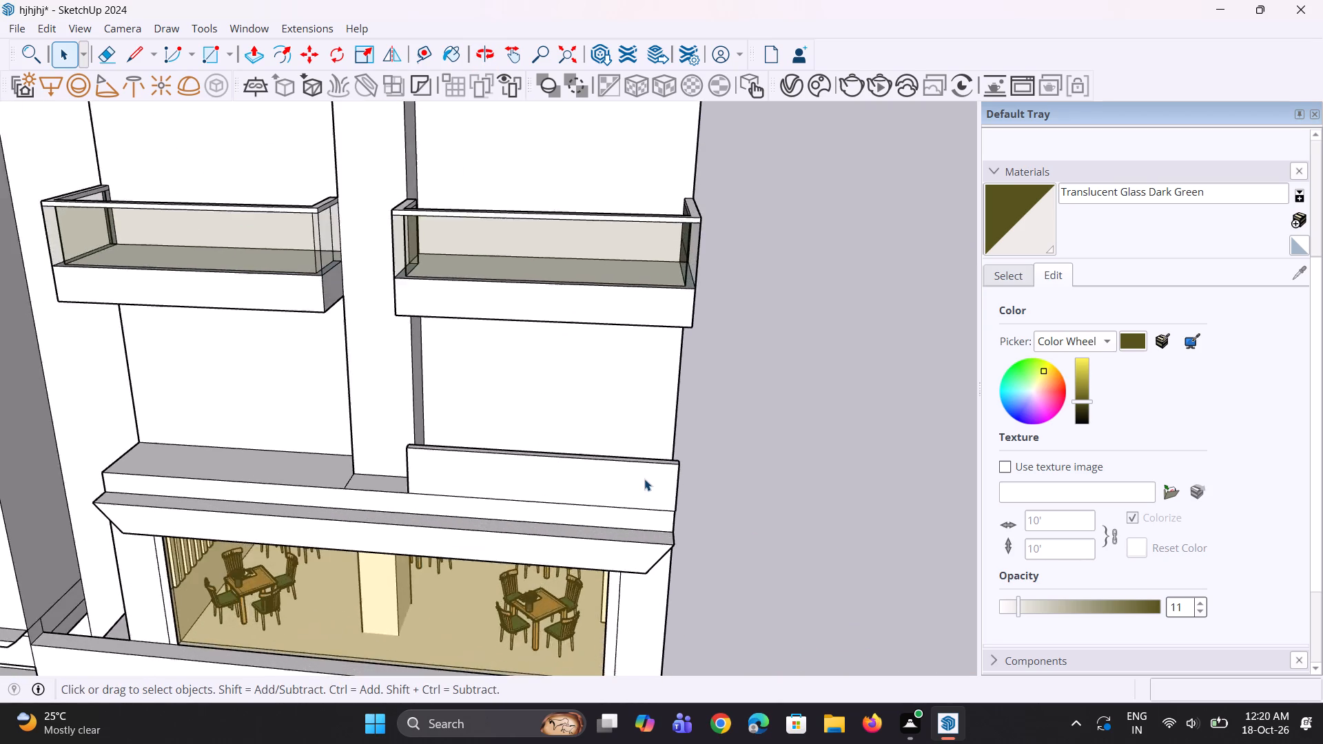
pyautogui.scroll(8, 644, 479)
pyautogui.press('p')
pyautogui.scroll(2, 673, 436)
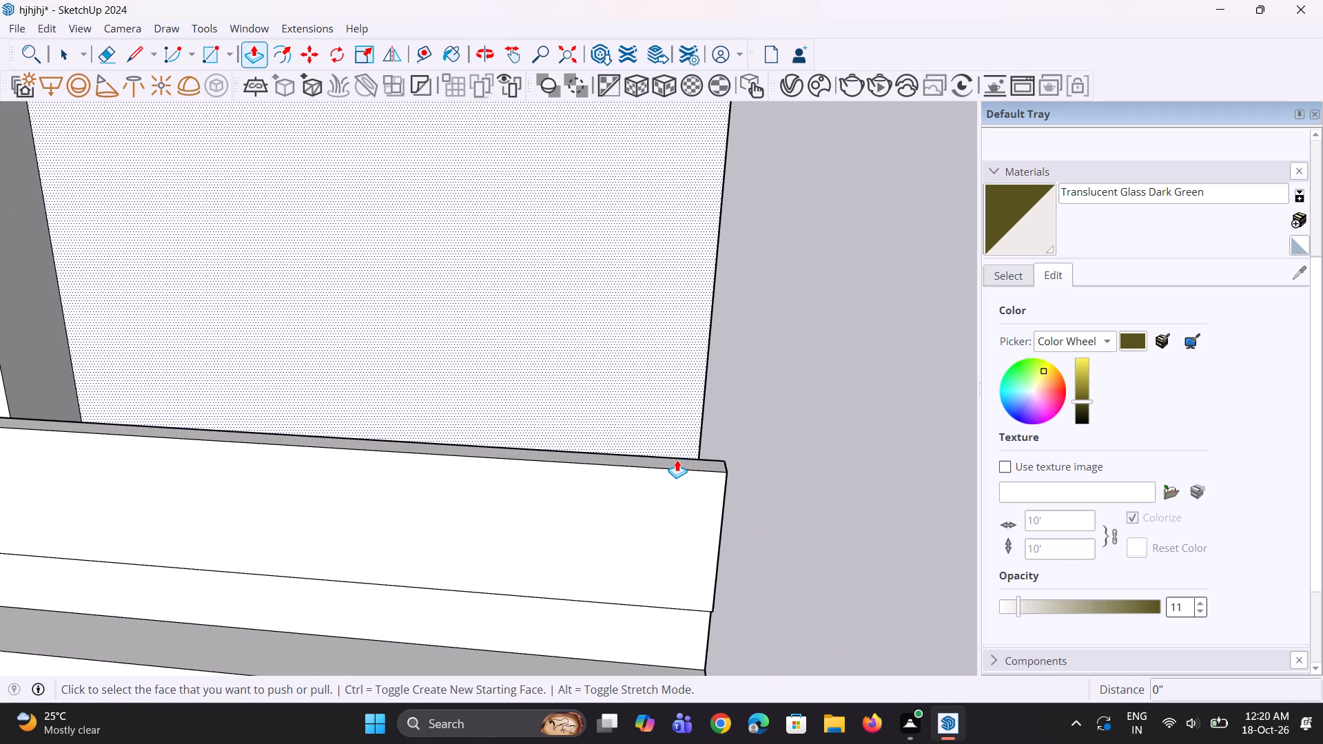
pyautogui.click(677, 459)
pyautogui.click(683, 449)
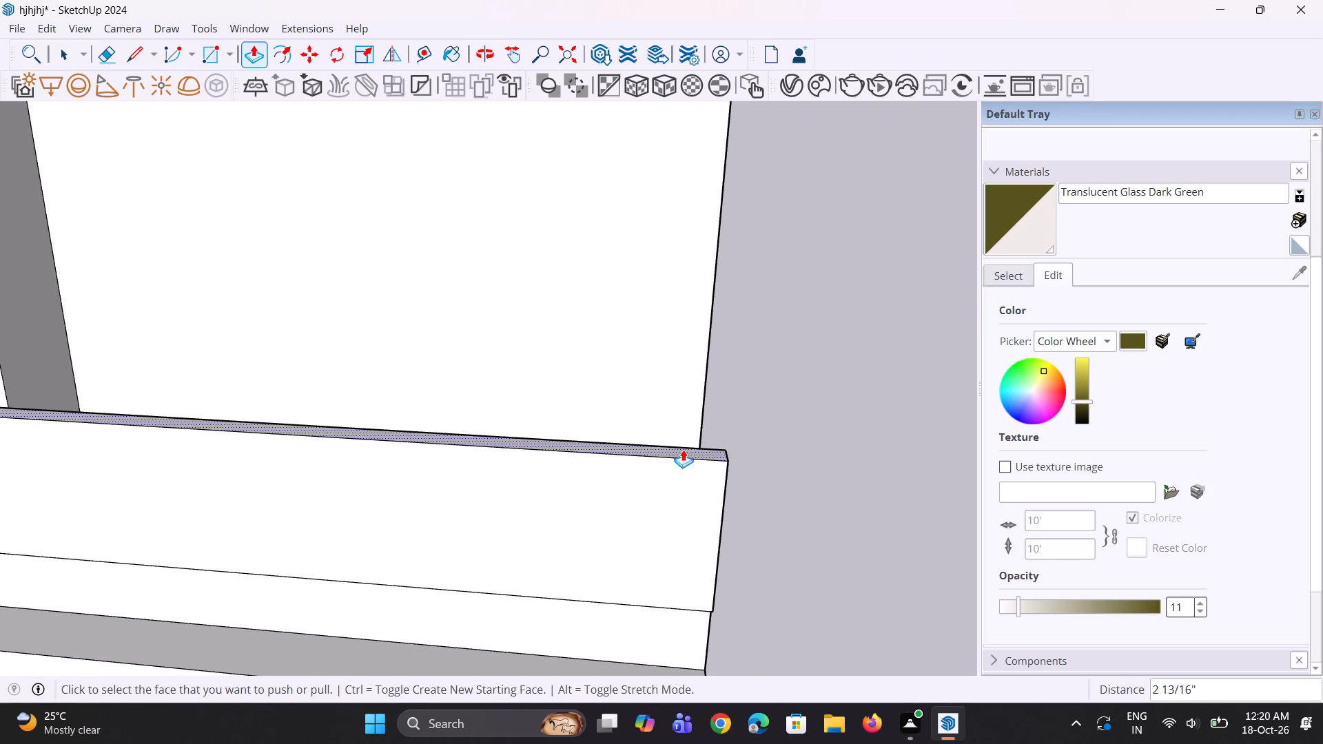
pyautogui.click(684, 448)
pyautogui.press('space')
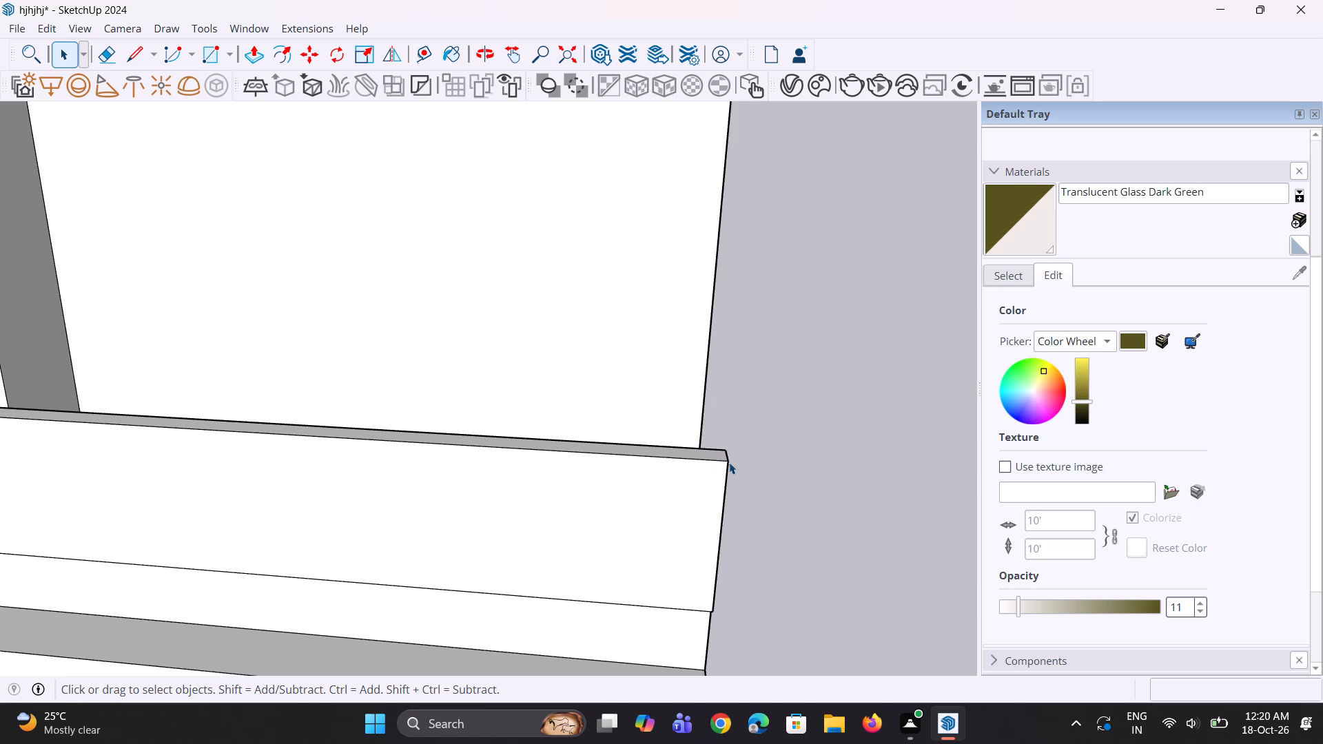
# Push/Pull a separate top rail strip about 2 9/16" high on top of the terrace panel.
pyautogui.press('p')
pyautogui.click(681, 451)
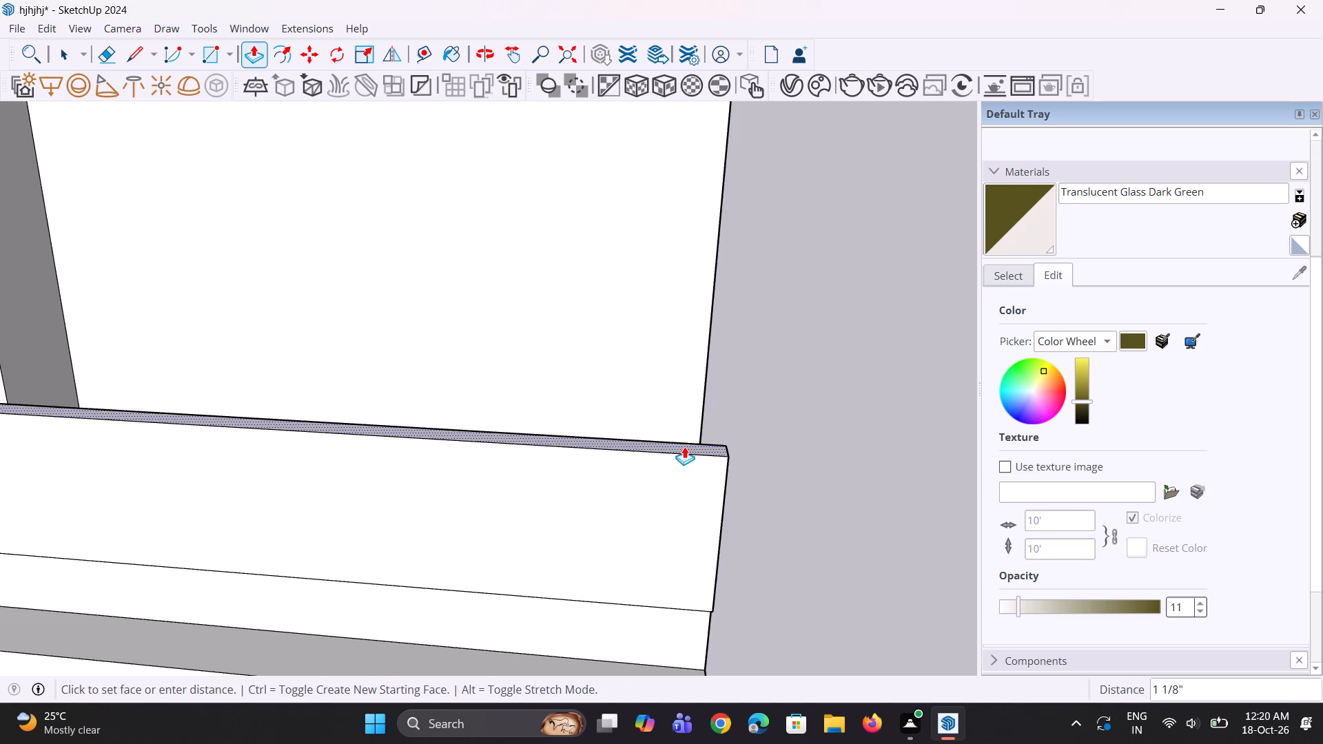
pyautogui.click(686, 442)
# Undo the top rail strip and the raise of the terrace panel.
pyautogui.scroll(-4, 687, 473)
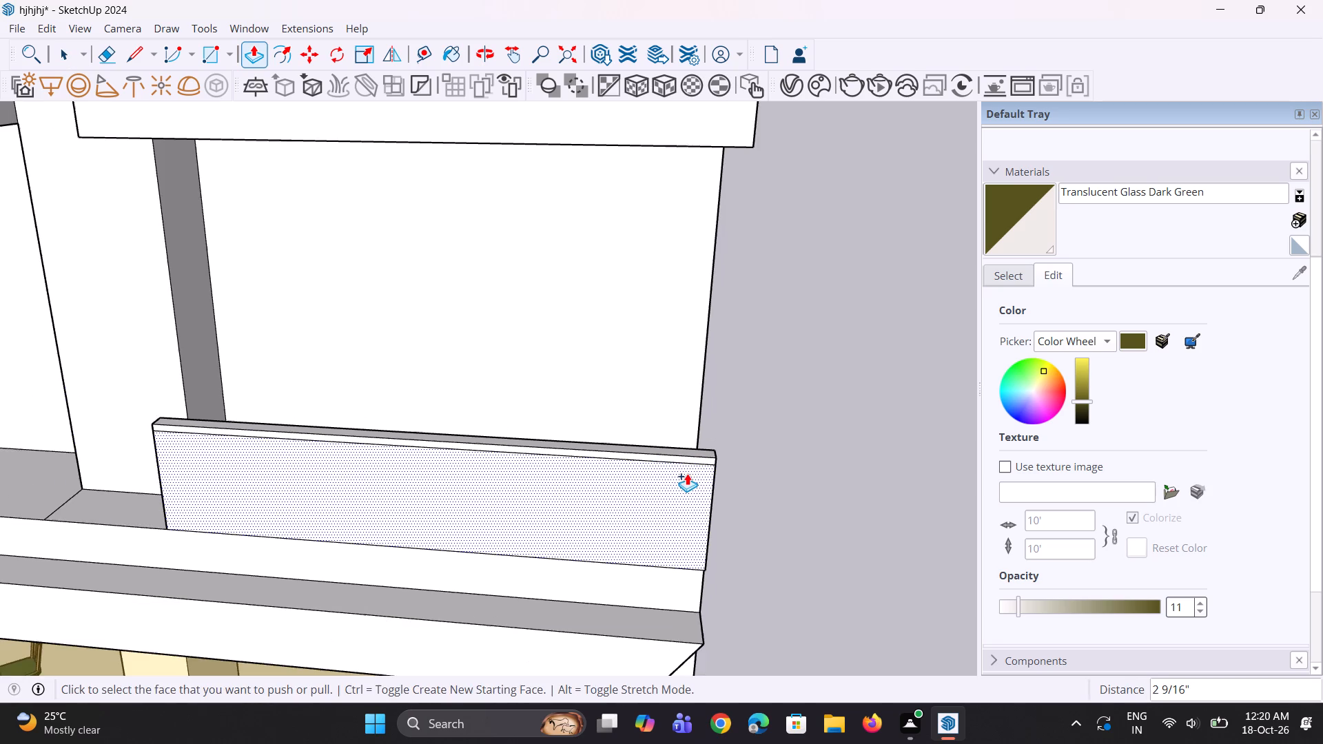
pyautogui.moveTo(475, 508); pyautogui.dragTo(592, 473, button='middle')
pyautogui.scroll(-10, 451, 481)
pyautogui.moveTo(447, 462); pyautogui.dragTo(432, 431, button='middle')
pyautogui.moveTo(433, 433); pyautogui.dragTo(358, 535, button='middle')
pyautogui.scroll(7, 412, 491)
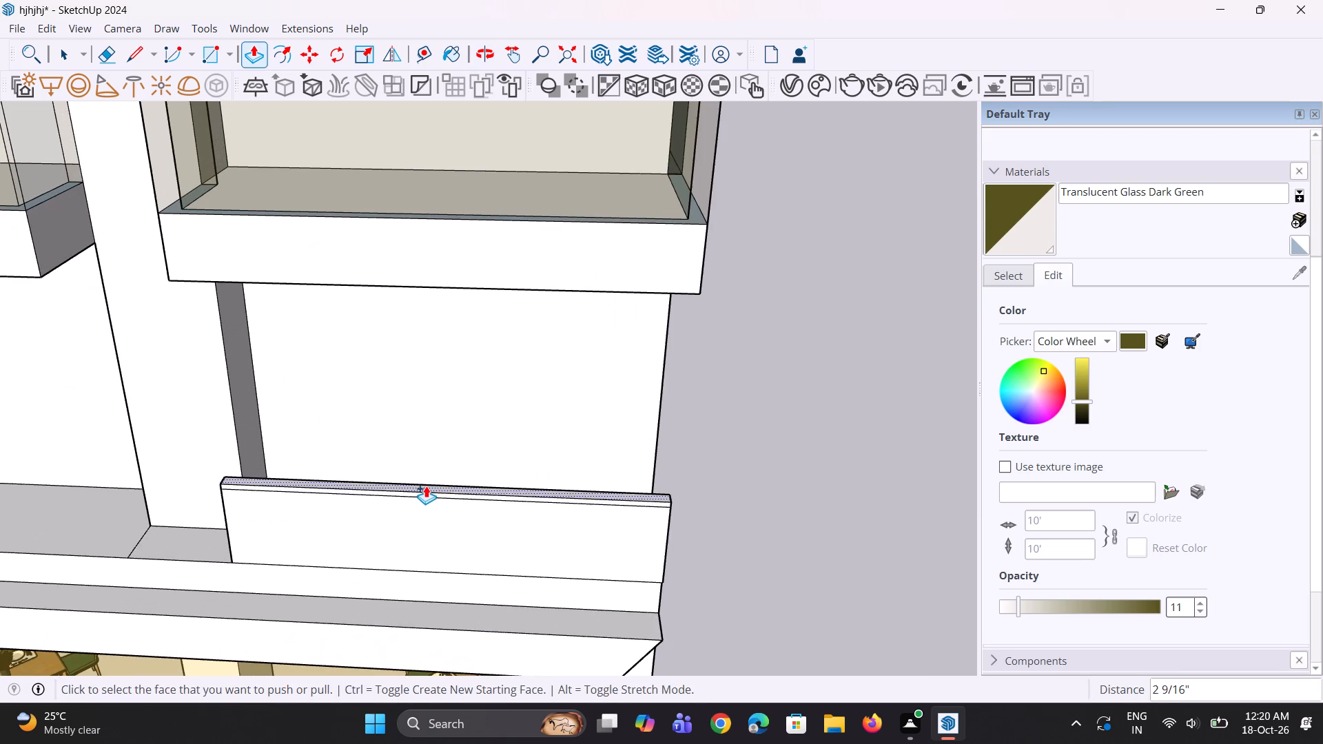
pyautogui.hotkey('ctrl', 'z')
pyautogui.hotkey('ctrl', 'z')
# Push/Pull the terrace panel's top face up about 6 3/16" and a further 2 3/4".
pyautogui.scroll(1, 427, 493)
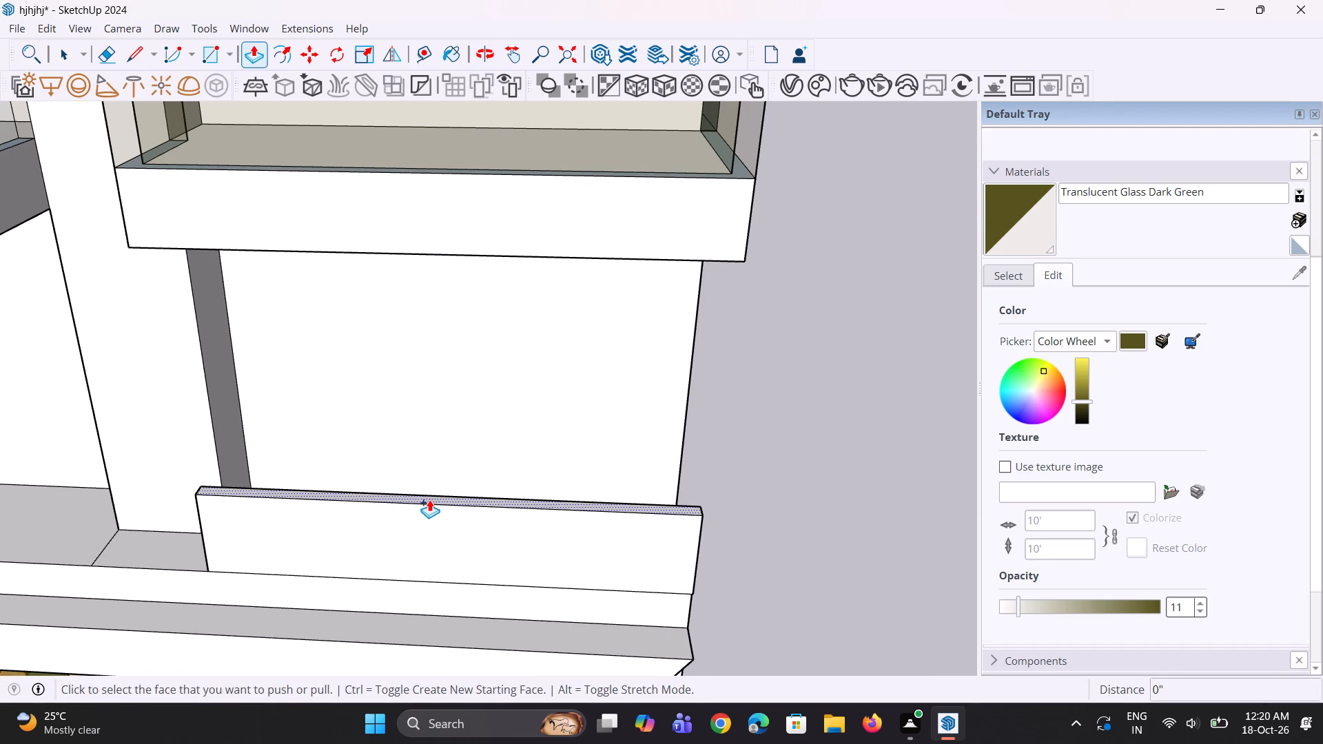
pyautogui.click(429, 499)
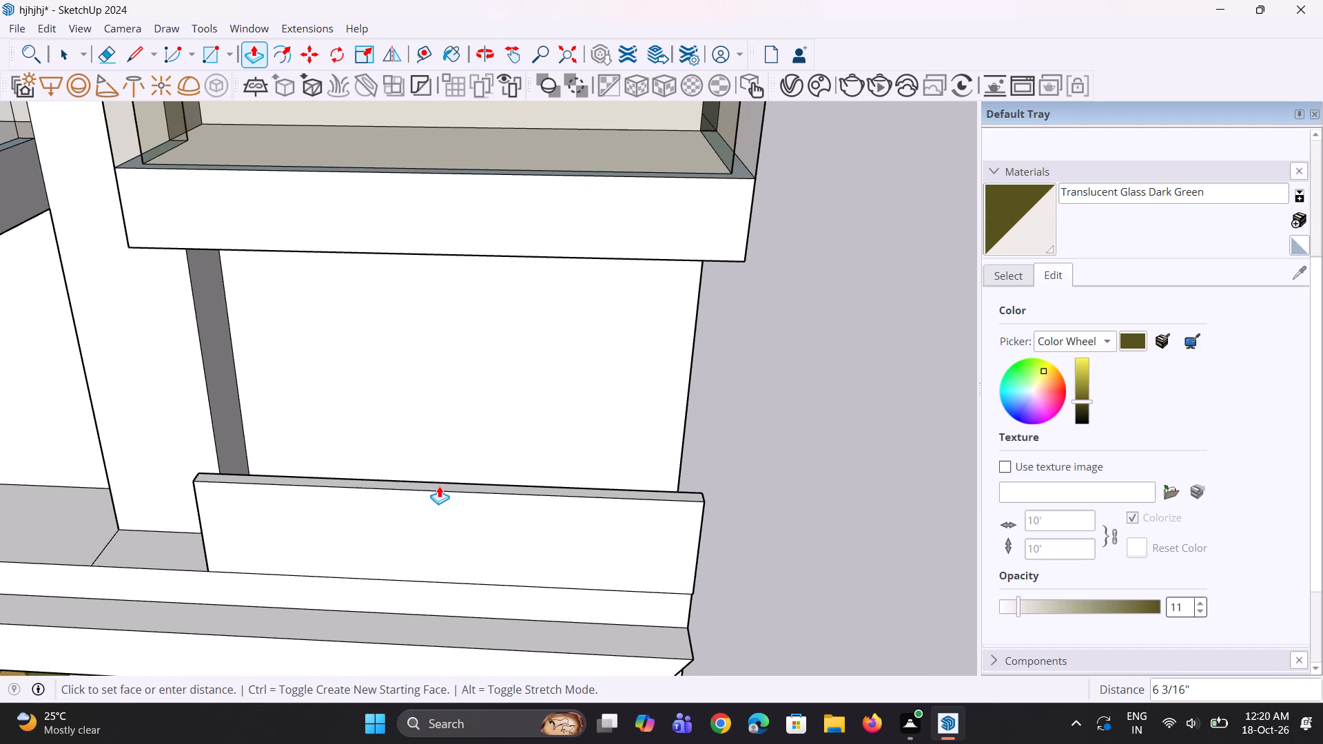
pyautogui.click(439, 486)
pyautogui.click(447, 485)
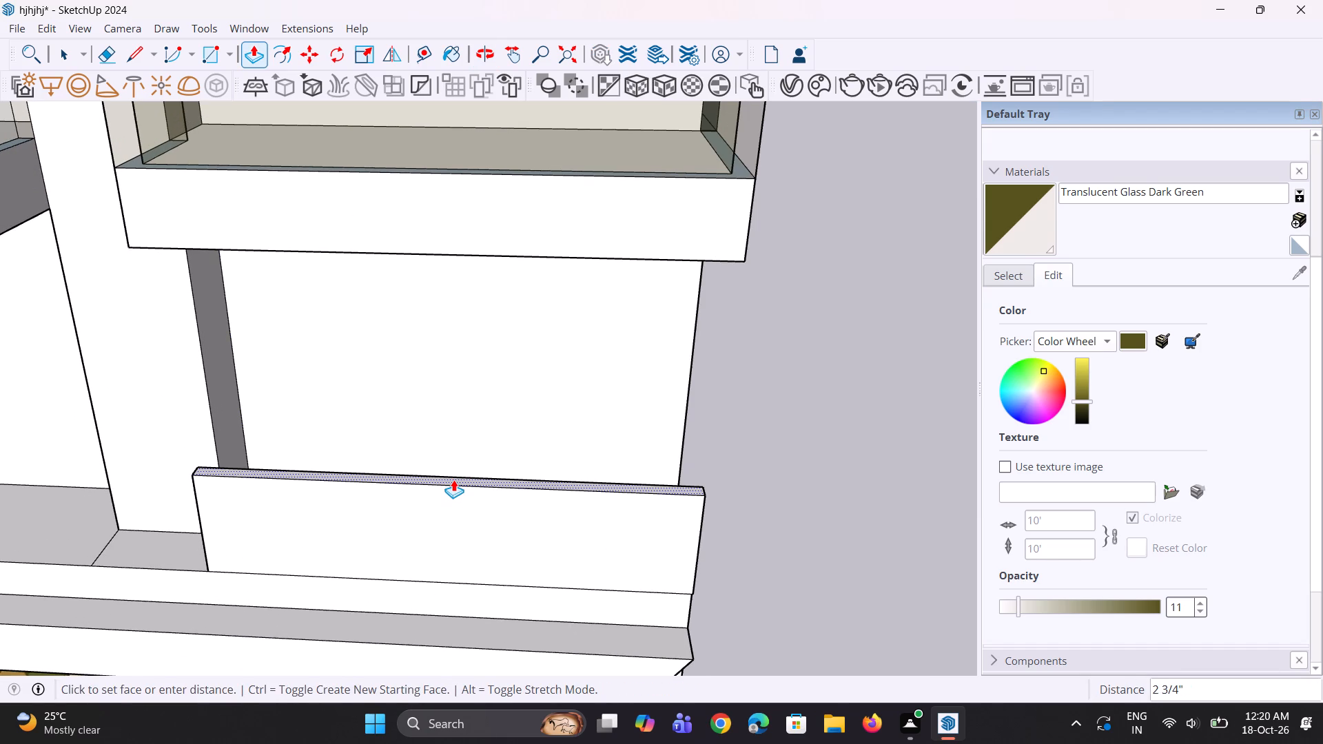
pyautogui.click(453, 479)
pyautogui.click(454, 479)
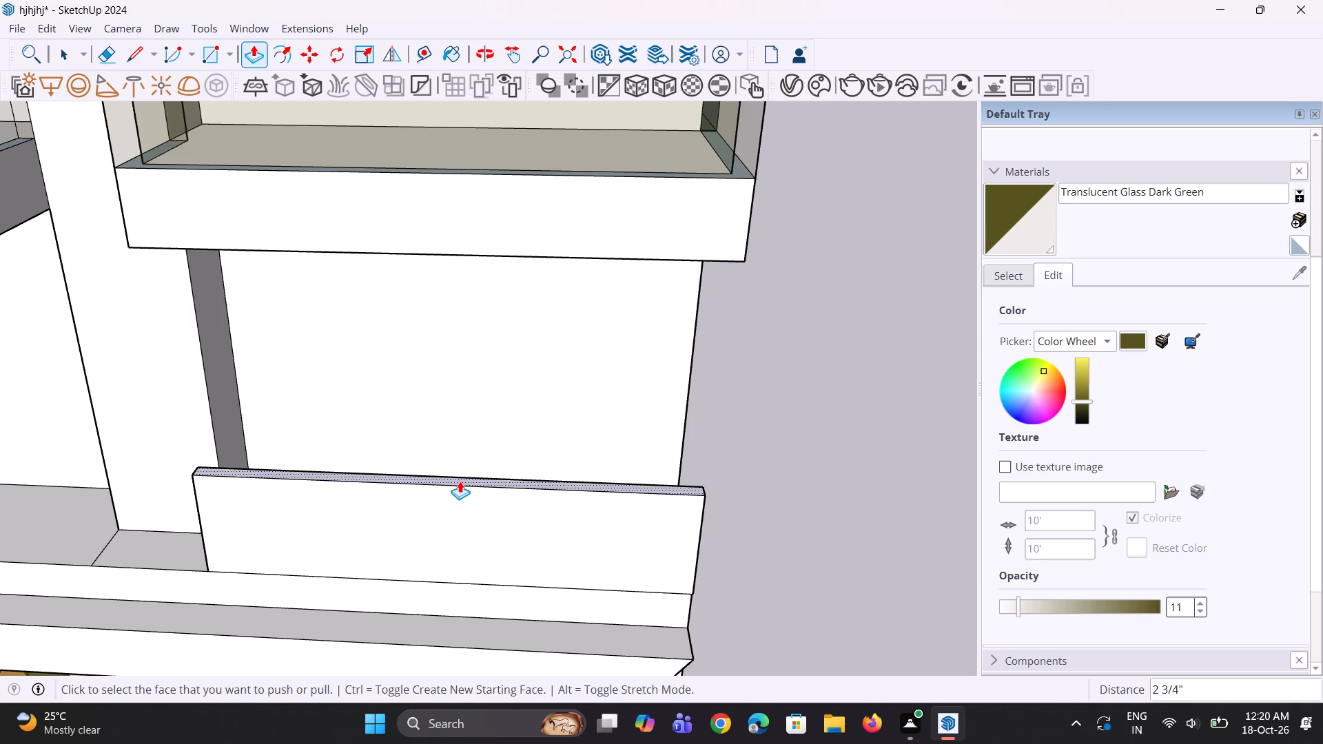
# Push/Pull a separate top rail strip about 4 5/16" high from the terrace panel's top face, keeping the starting edge.
pyautogui.click(460, 481)
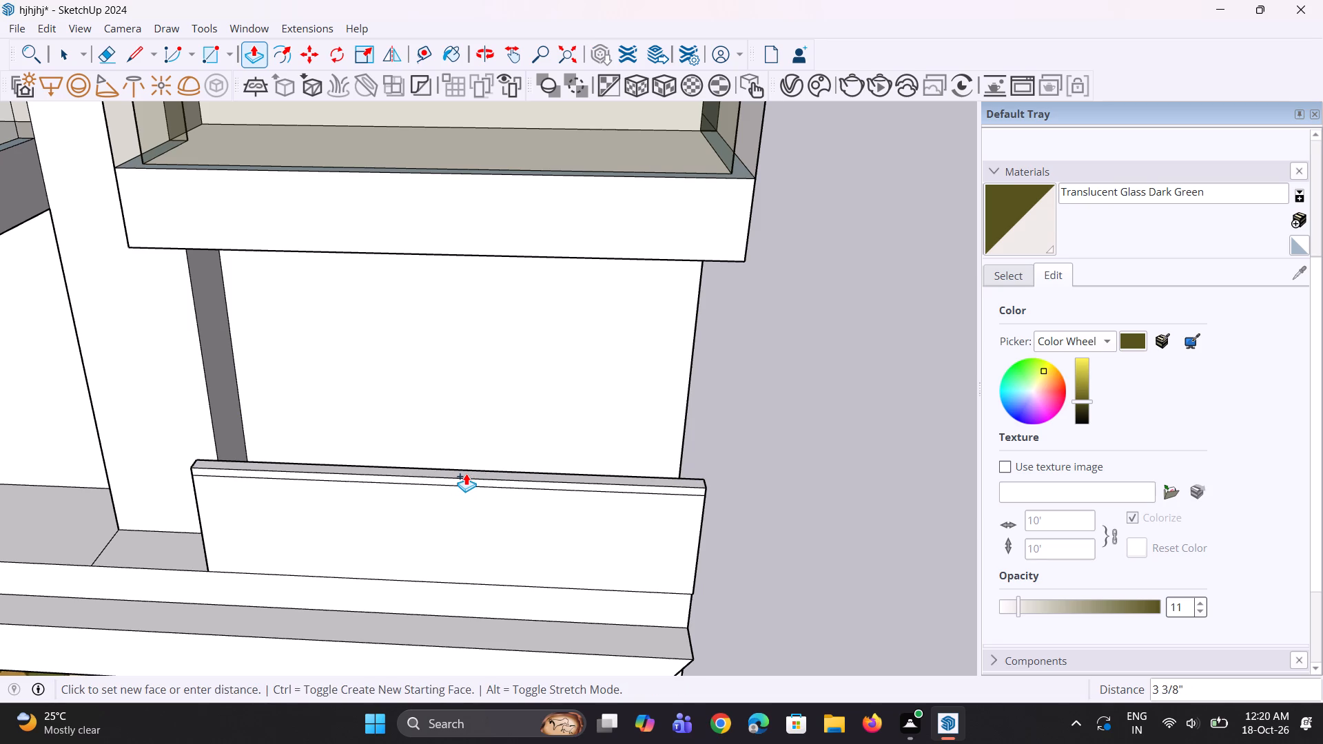
pyautogui.click(468, 472)
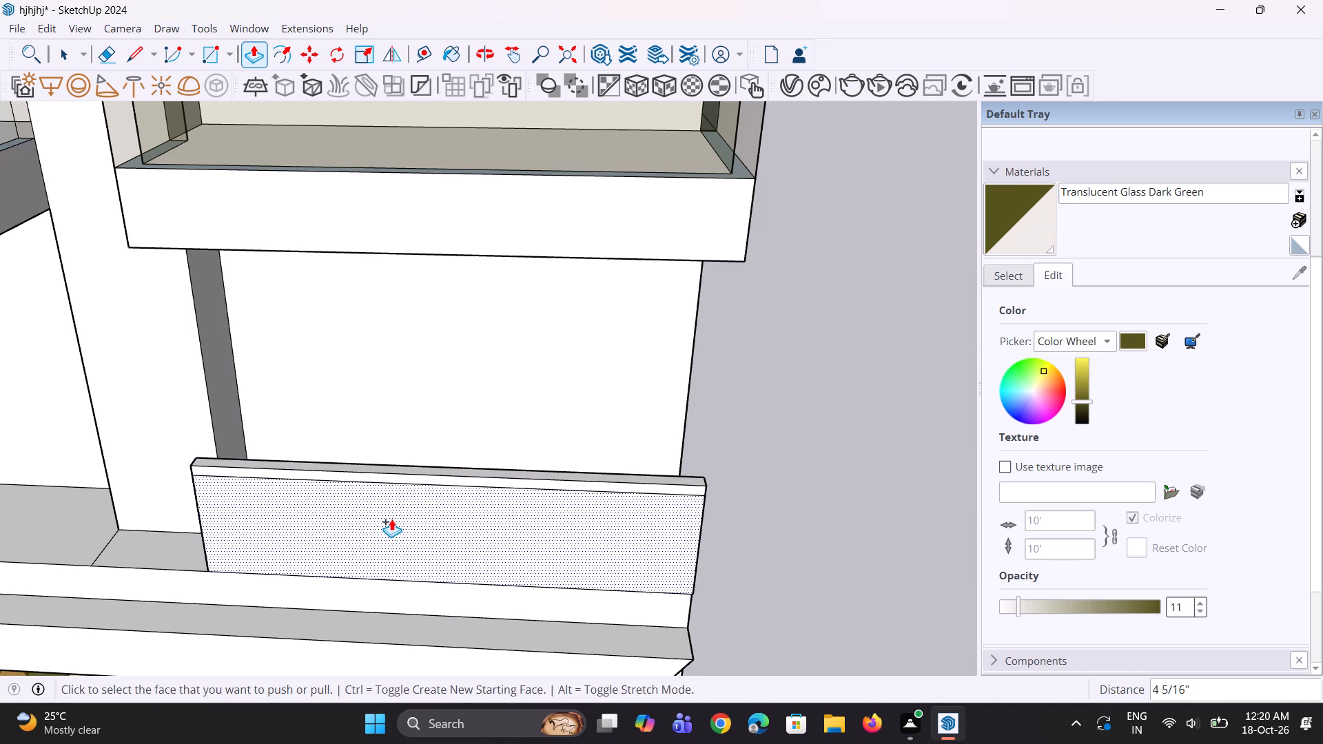
# Paint the inner face of the terrace panel below the top rail with Translucent Glass Dark Green.
pyautogui.moveTo(391, 519); pyautogui.dragTo(648, 510, button='middle')
pyautogui.scroll(6, 532, 517)
pyautogui.press('space')
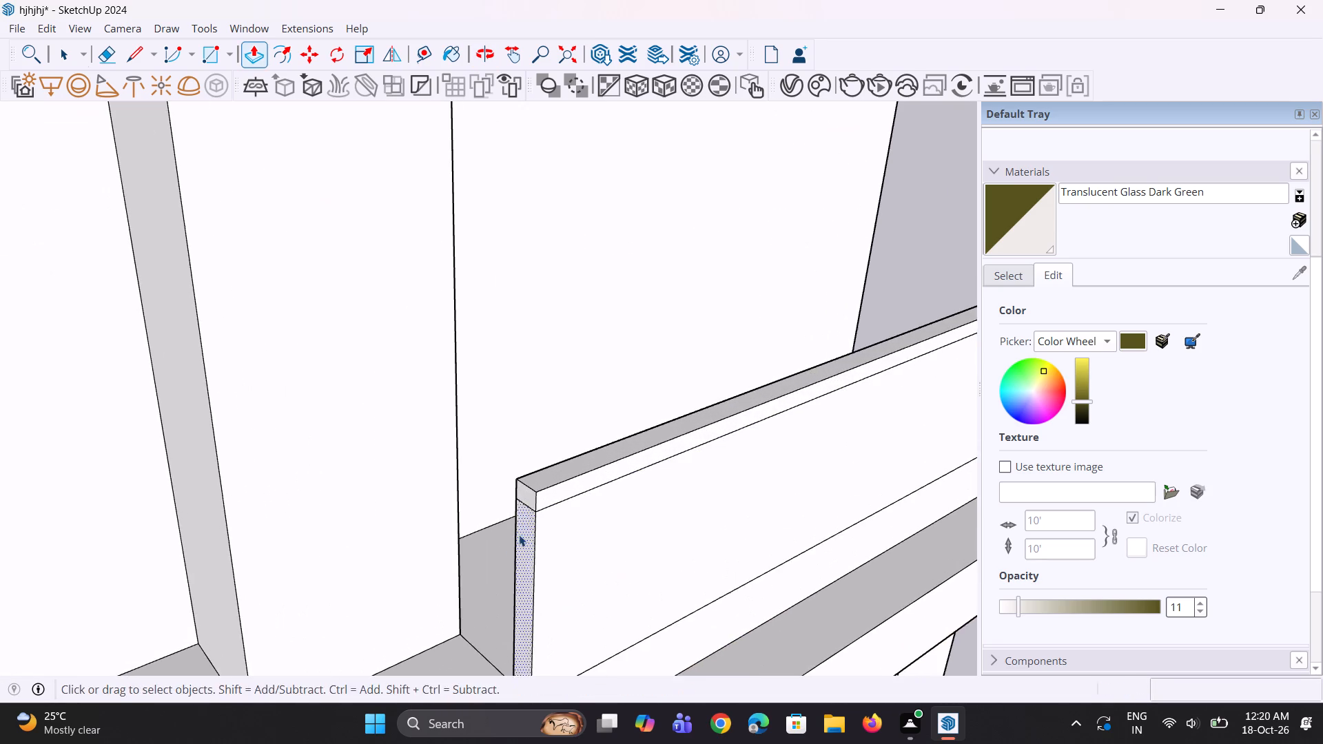
pyautogui.press('space')
pyautogui.moveTo(510, 545); pyautogui.dragTo(573, 546, button='middle')
pyautogui.scroll(10, 618, 548)
pyautogui.moveTo(727, 592); pyautogui.dragTo(737, 603, button='middle')
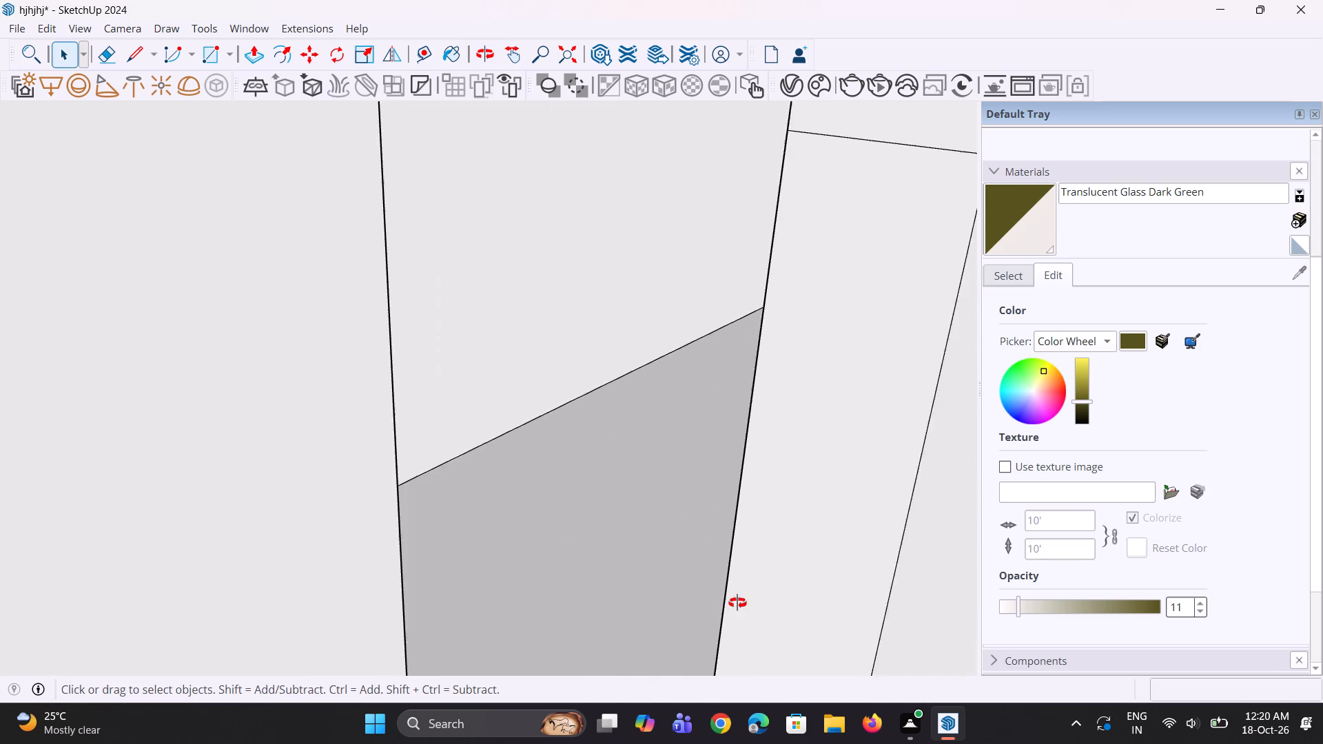
pyautogui.moveTo(737, 603); pyautogui.dragTo(793, 628, button='middle')
pyautogui.scroll(-4, 671, 576)
pyautogui.moveTo(702, 567); pyautogui.dragTo(870, 623, button='middle')
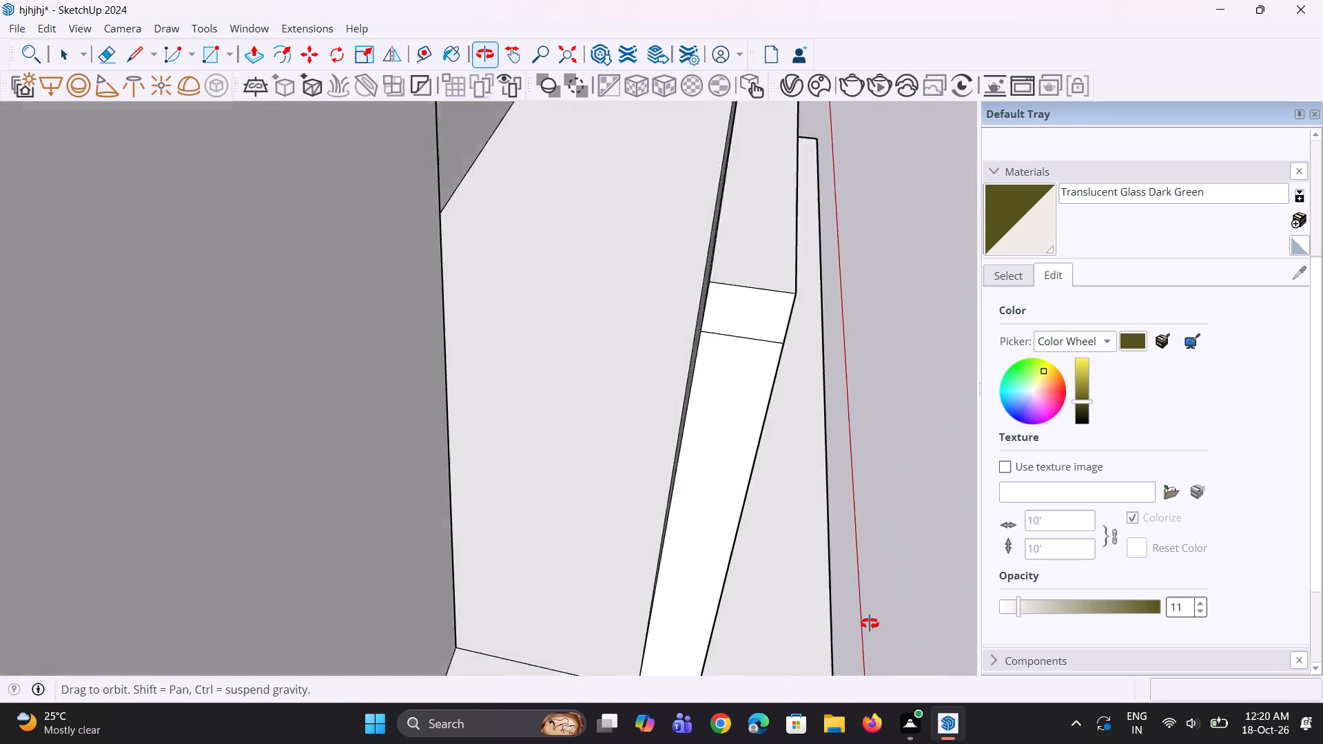
pyautogui.moveTo(870, 623); pyautogui.dragTo(907, 613, button='middle')
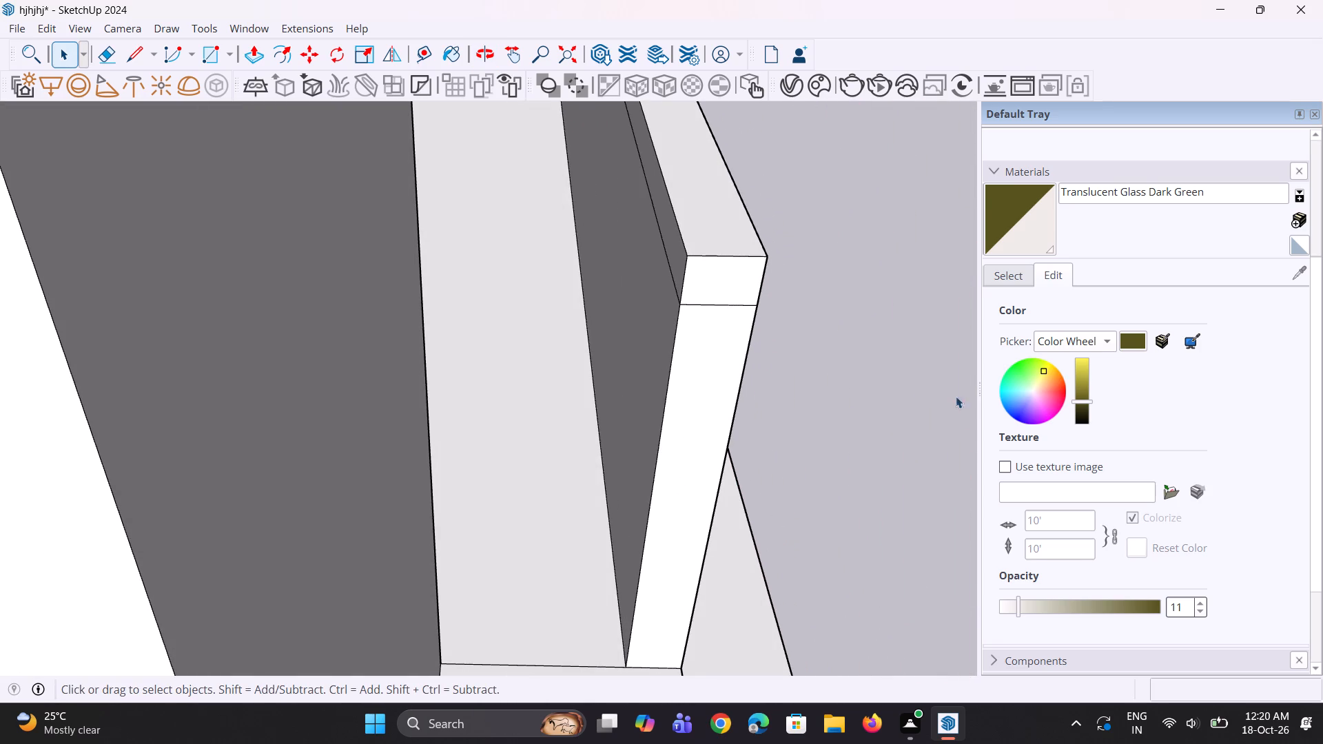
pyautogui.click(1035, 233)
pyautogui.click(620, 367)
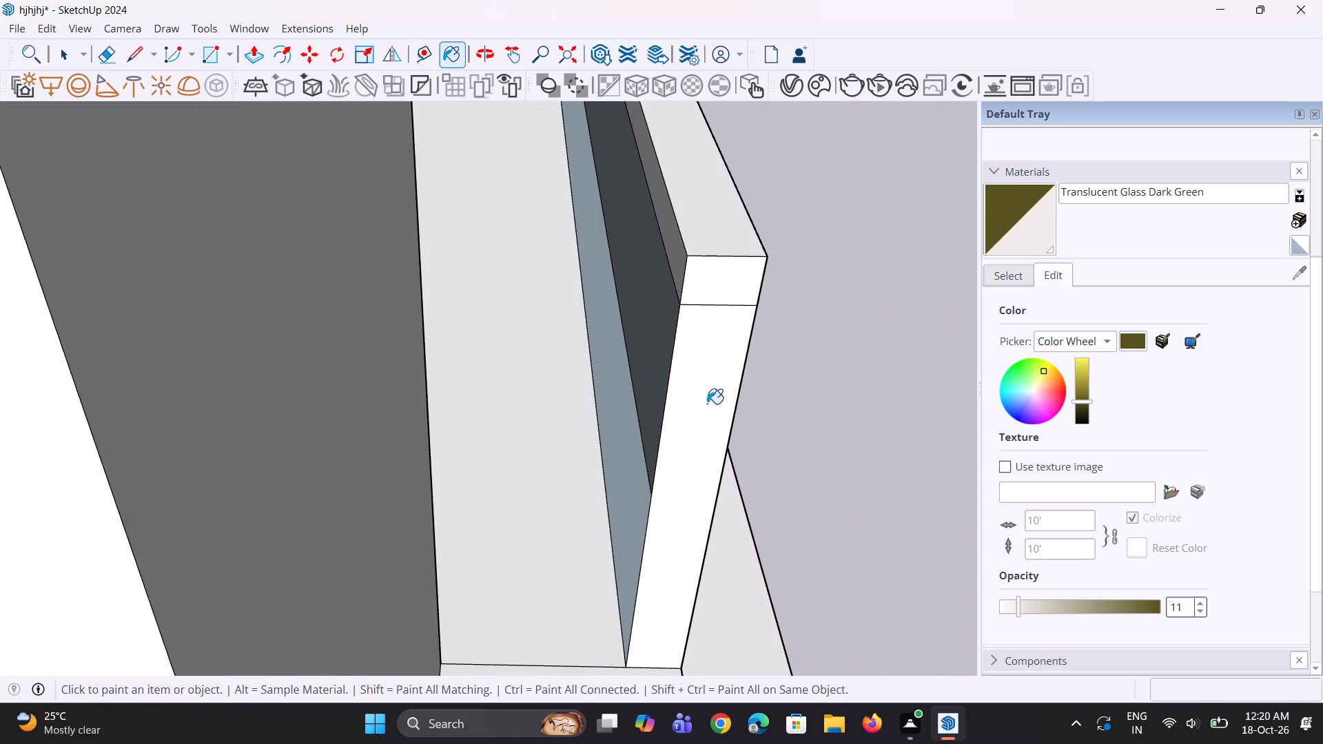
# Copy the inner vertical edges of the terrace panel and top rail at the pillar end 6" inward along the railing.
pyautogui.middleClick(717, 411)
pyautogui.press('space')
pyautogui.click(669, 383)
pyautogui.scroll(2, 677, 303)
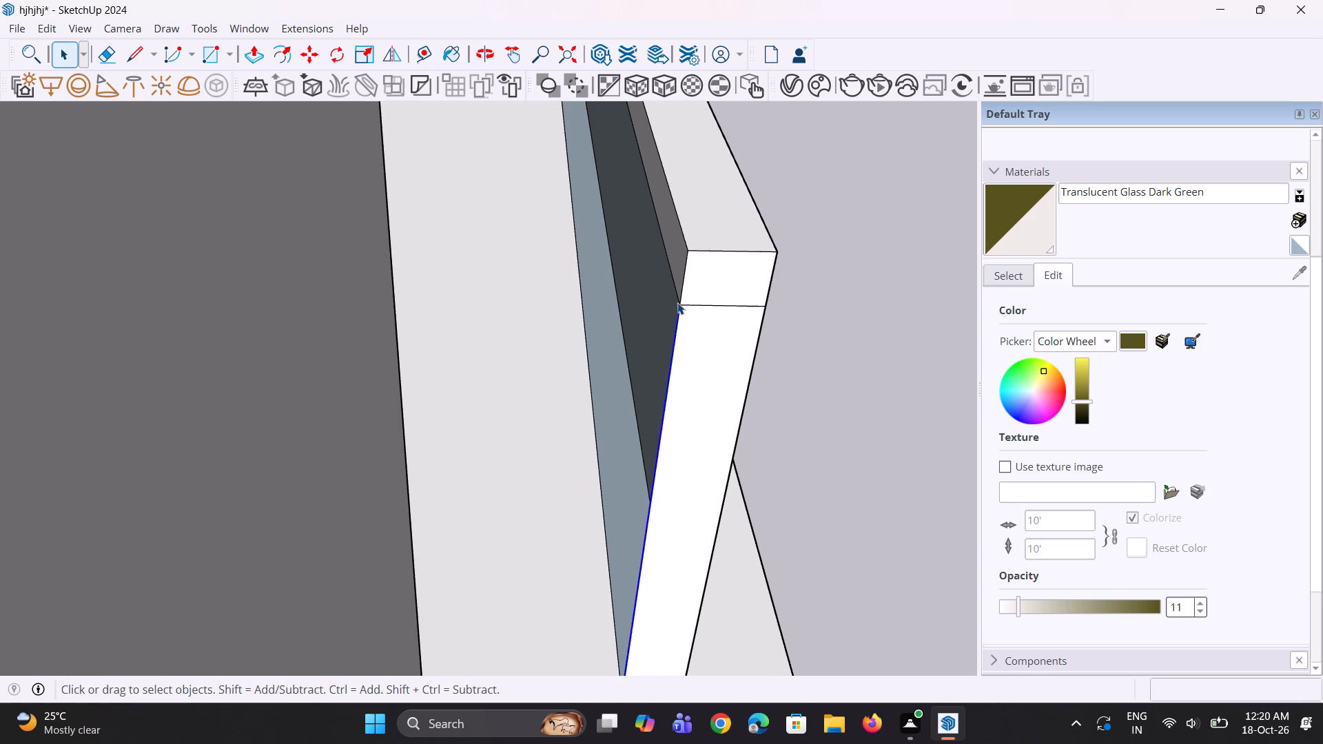
pyautogui.keyDown('ctrl'); pyautogui.click(682, 295); pyautogui.keyUp('ctrl')
pyautogui.press('m')
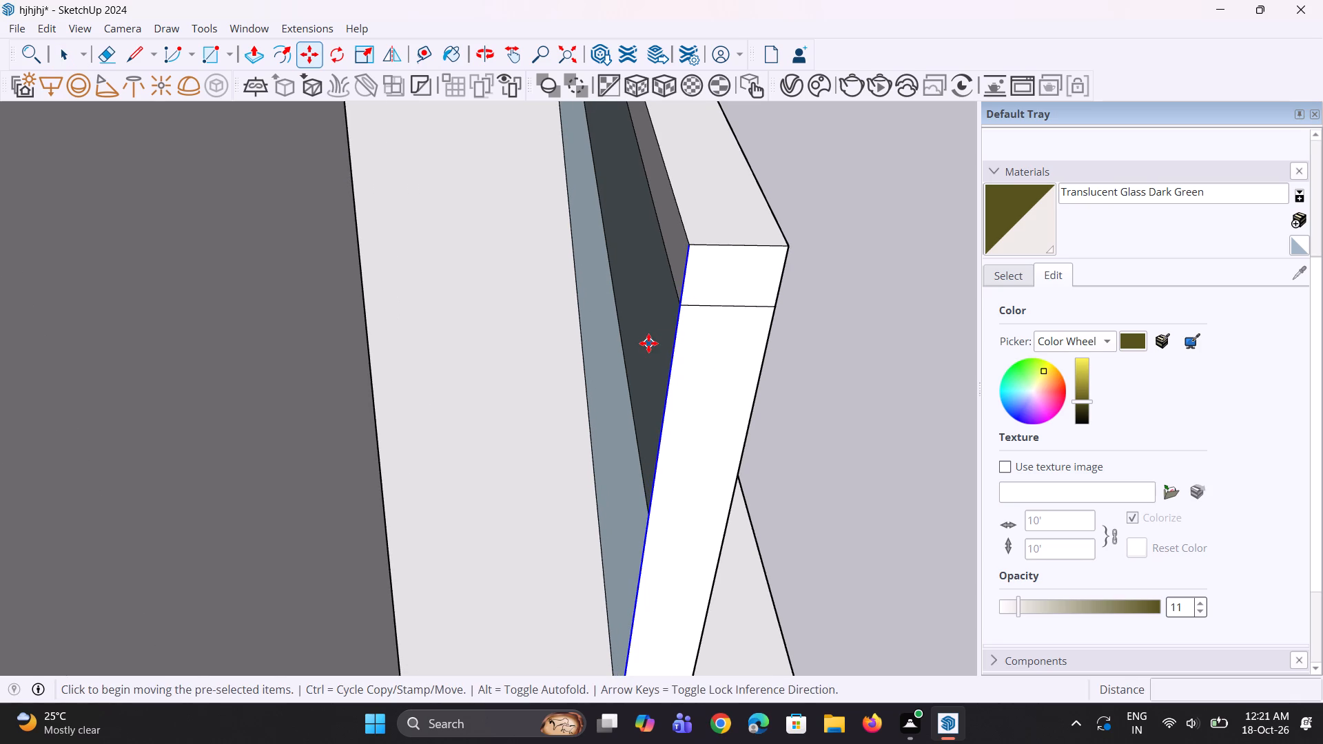
pyautogui.click(693, 254)
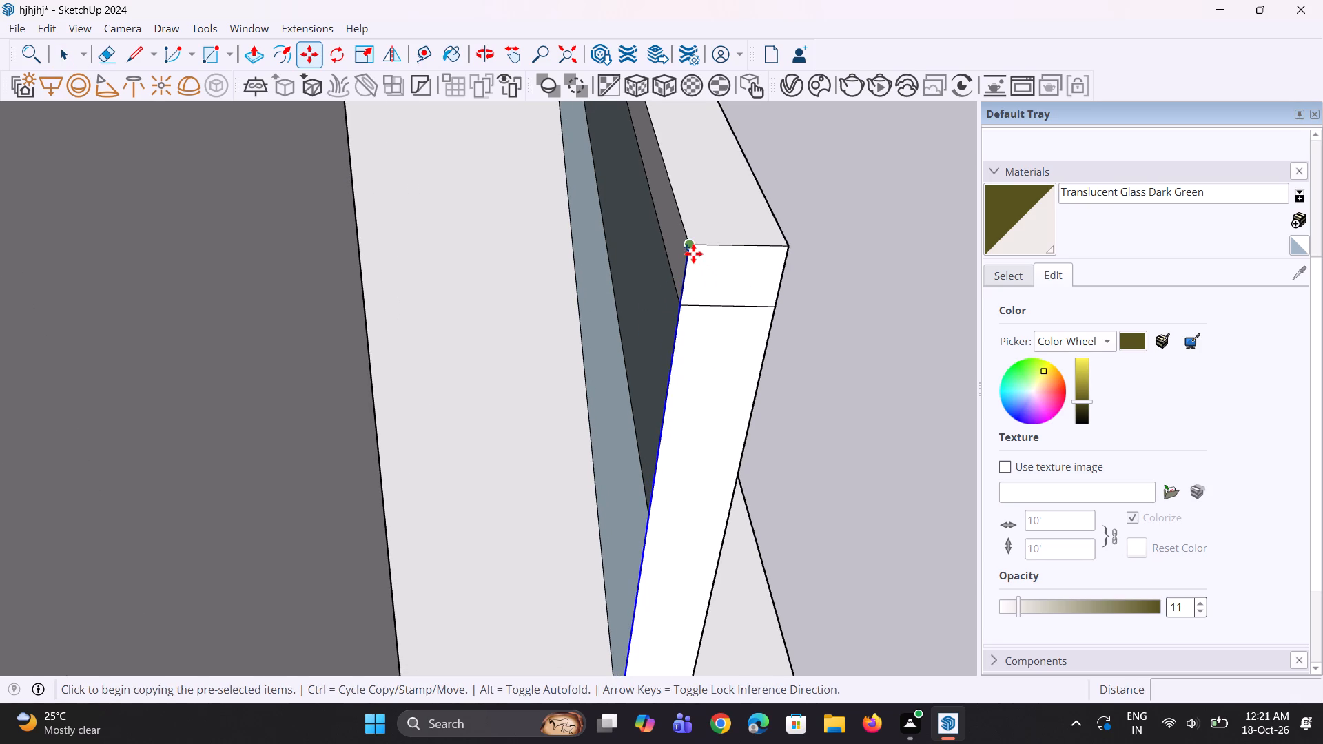
pyautogui.click(669, 202)
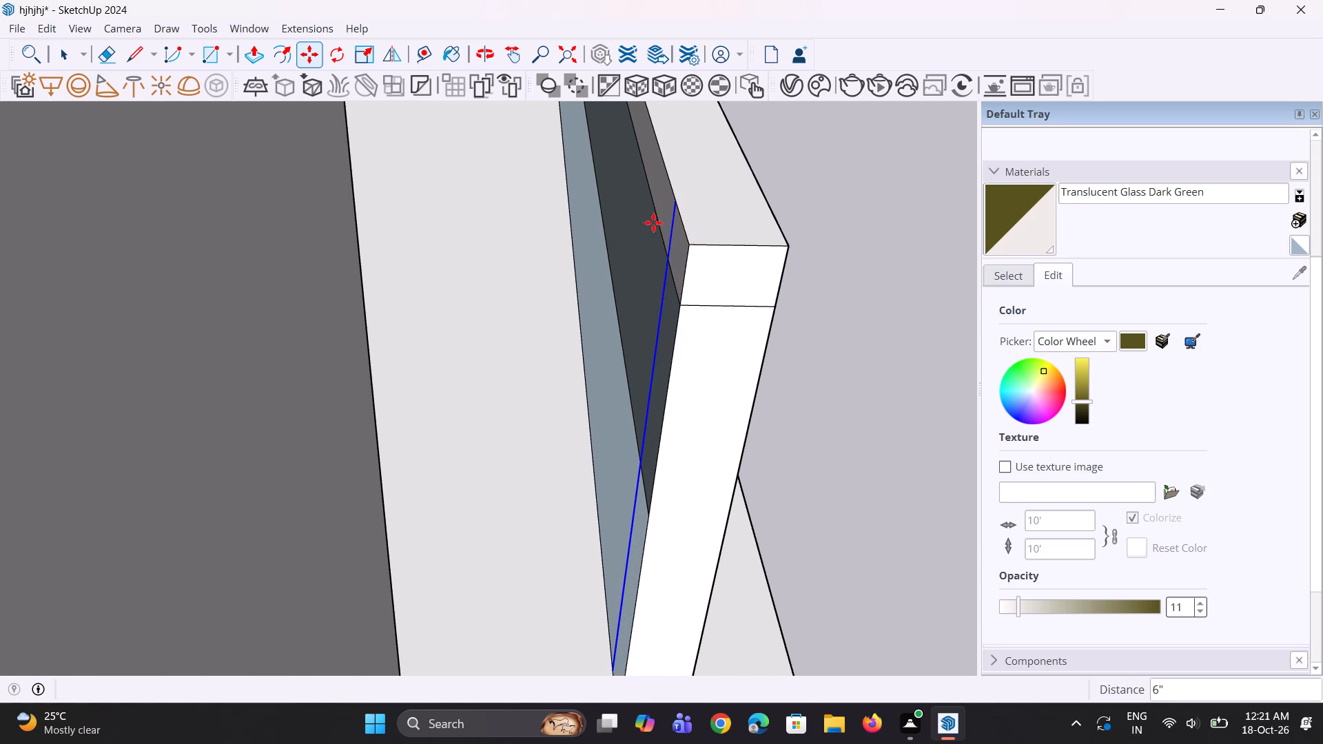
# Push/Pull the 6" panel strip about 1' 8 3/16" as a side return and extend the top rail strip equally.
pyautogui.press('p')
pyautogui.click(648, 435)
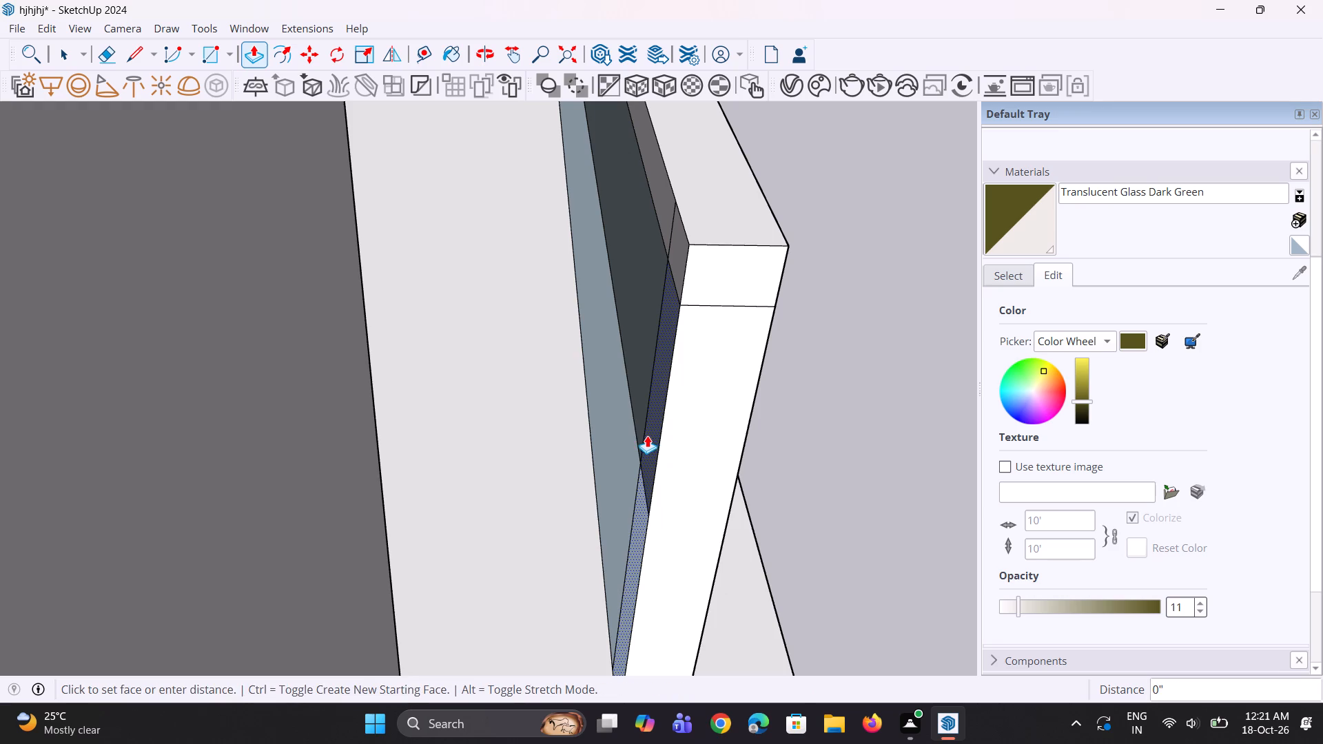
pyautogui.click(383, 492)
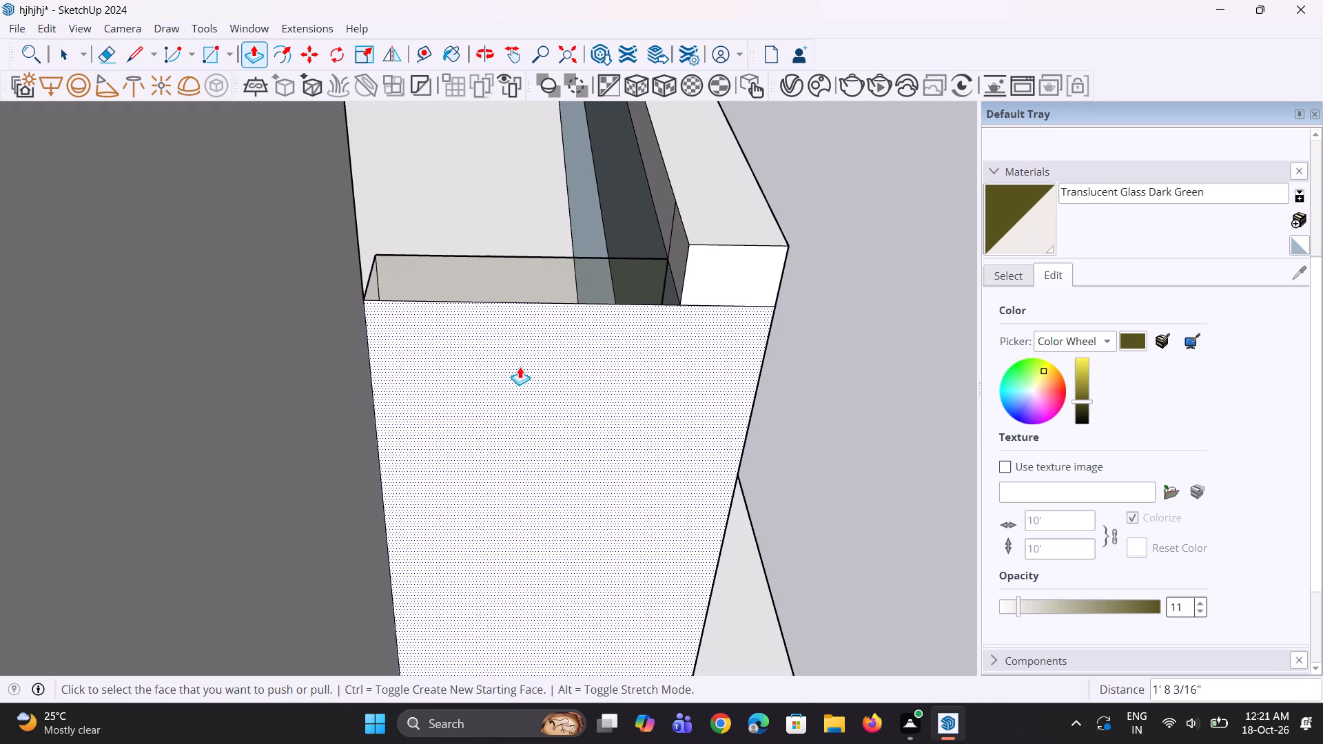
pyautogui.doubleClick(678, 273)
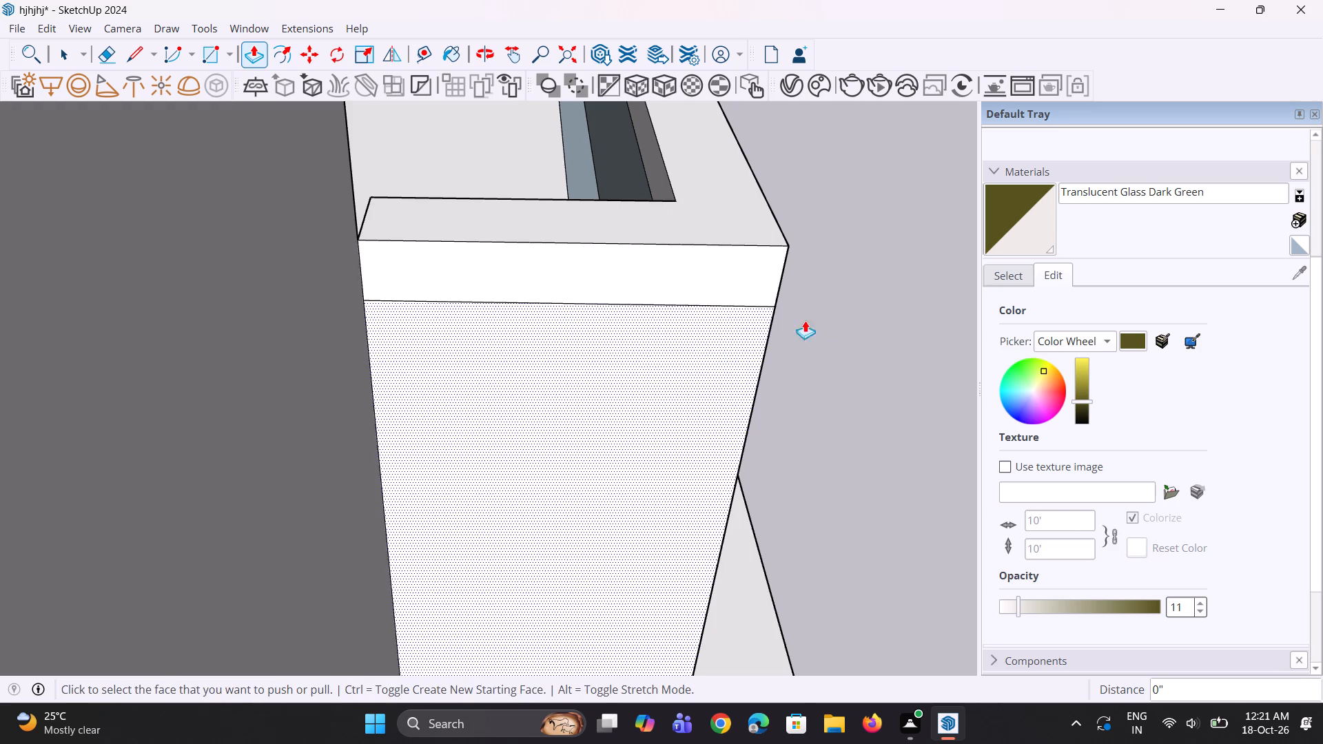
# Paint the pillar-end side return below its top rail with Translucent Glass Dark Green.
pyautogui.click(1007, 229)
pyautogui.click(605, 442)
pyautogui.moveTo(624, 455); pyautogui.dragTo(345, 473, button='middle')
pyautogui.scroll(-9, 381, 464)
pyautogui.click(580, 451)
# Copy the inner vertical edges of the panel and top rail at the building-corner end 6" inward along the railing.
pyautogui.scroll(-5, 341, 590)
pyautogui.moveTo(685, 486); pyautogui.dragTo(238, 496, button='middle')
pyautogui.scroll(-5, 277, 470)
pyautogui.moveTo(376, 390); pyautogui.dragTo(405, 290, button='middle')
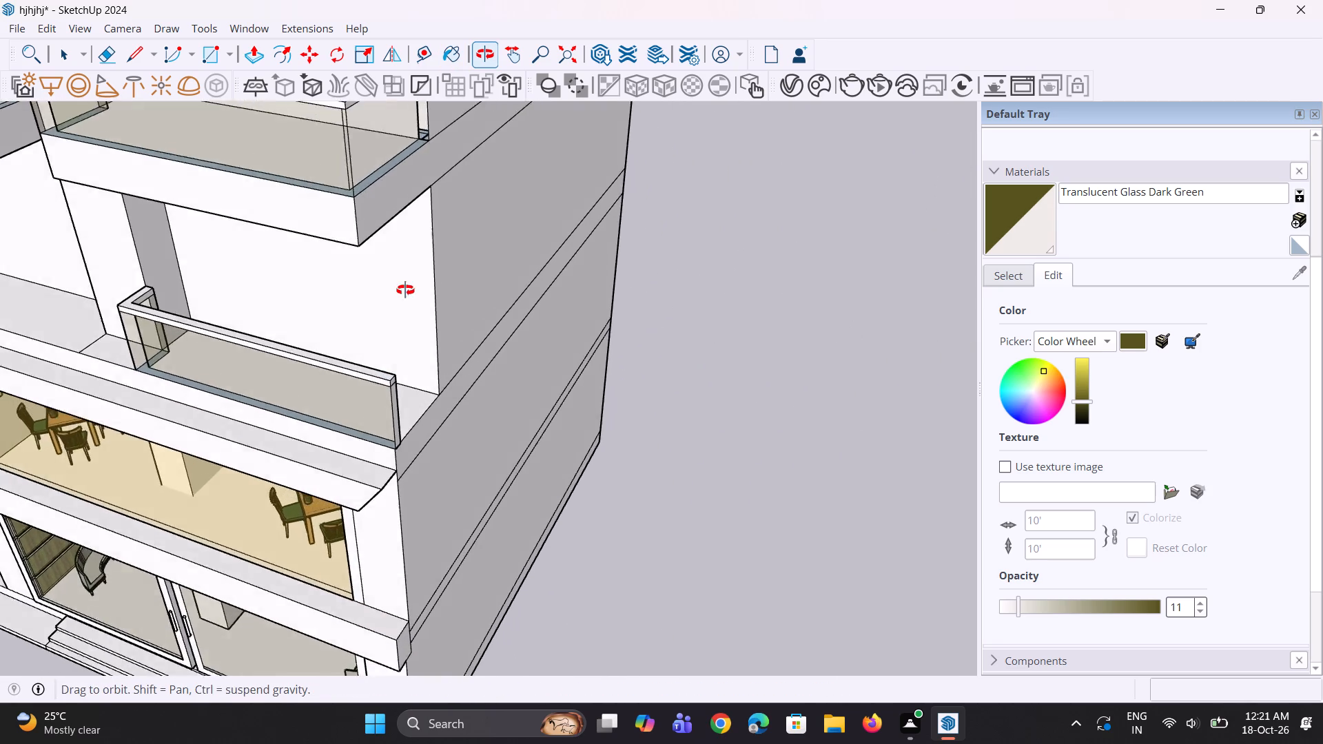
pyautogui.moveTo(405, 290); pyautogui.dragTo(433, 198, button='middle')
pyautogui.scroll(-12, 418, 349)
pyautogui.moveTo(423, 353); pyautogui.dragTo(438, 347, button='middle')
pyautogui.scroll(4, 425, 265)
pyautogui.moveTo(420, 273); pyautogui.dragTo(0, 327, button='middle')
pyautogui.scroll(12, 285, 302)
pyautogui.moveTo(325, 320); pyautogui.dragTo(325, 357, button='middle')
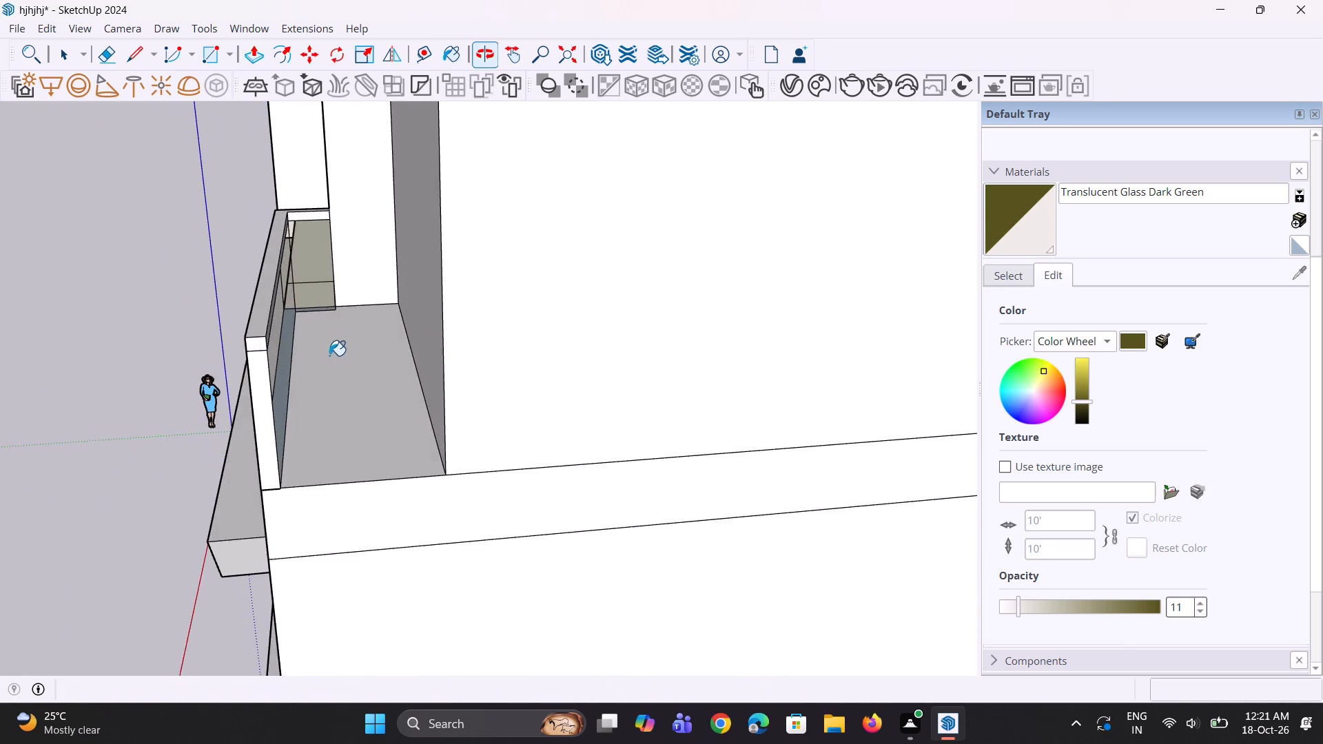
pyautogui.scroll(-11, 335, 353)
pyautogui.moveTo(272, 338); pyautogui.dragTo(423, 274, button='middle')
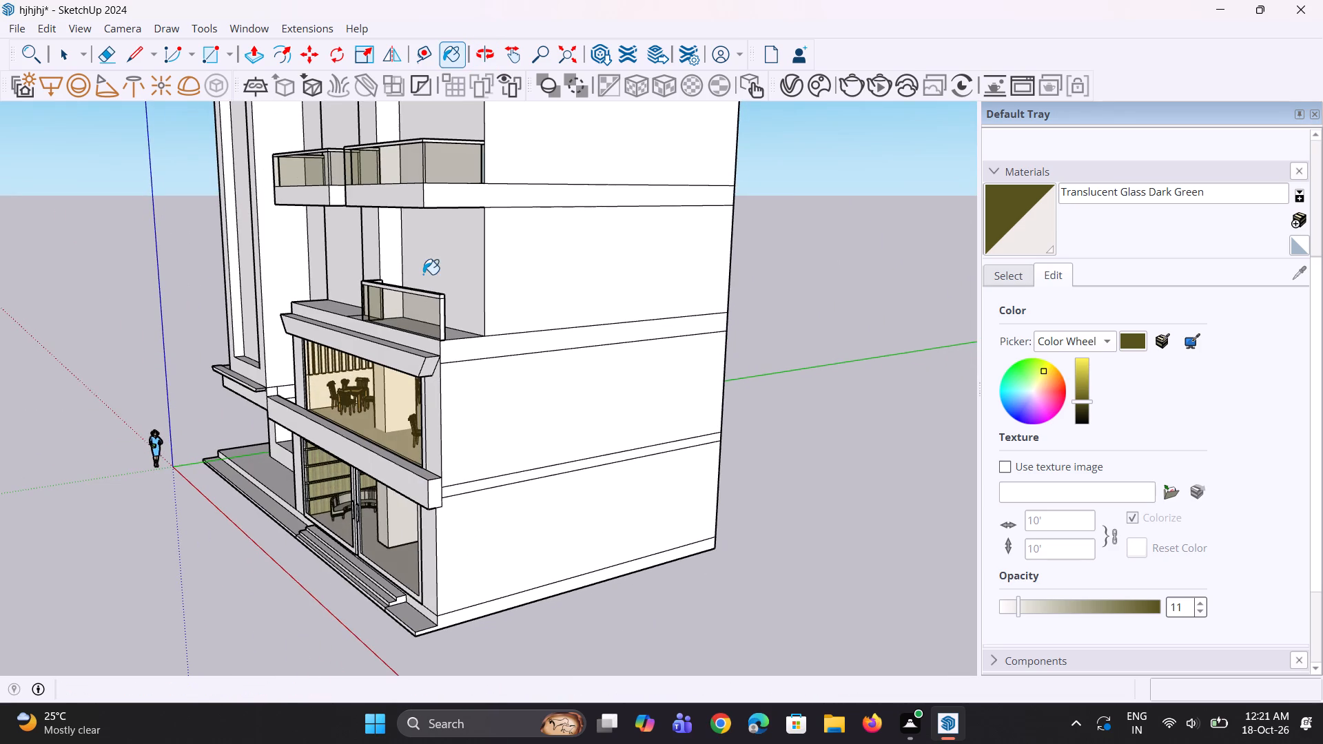
pyautogui.scroll(2, 423, 324)
pyautogui.moveTo(419, 331); pyautogui.dragTo(111, 374, button='middle')
pyautogui.scroll(4, 189, 333)
pyautogui.press('space')
pyautogui.scroll(3, 256, 330)
pyautogui.press('space')
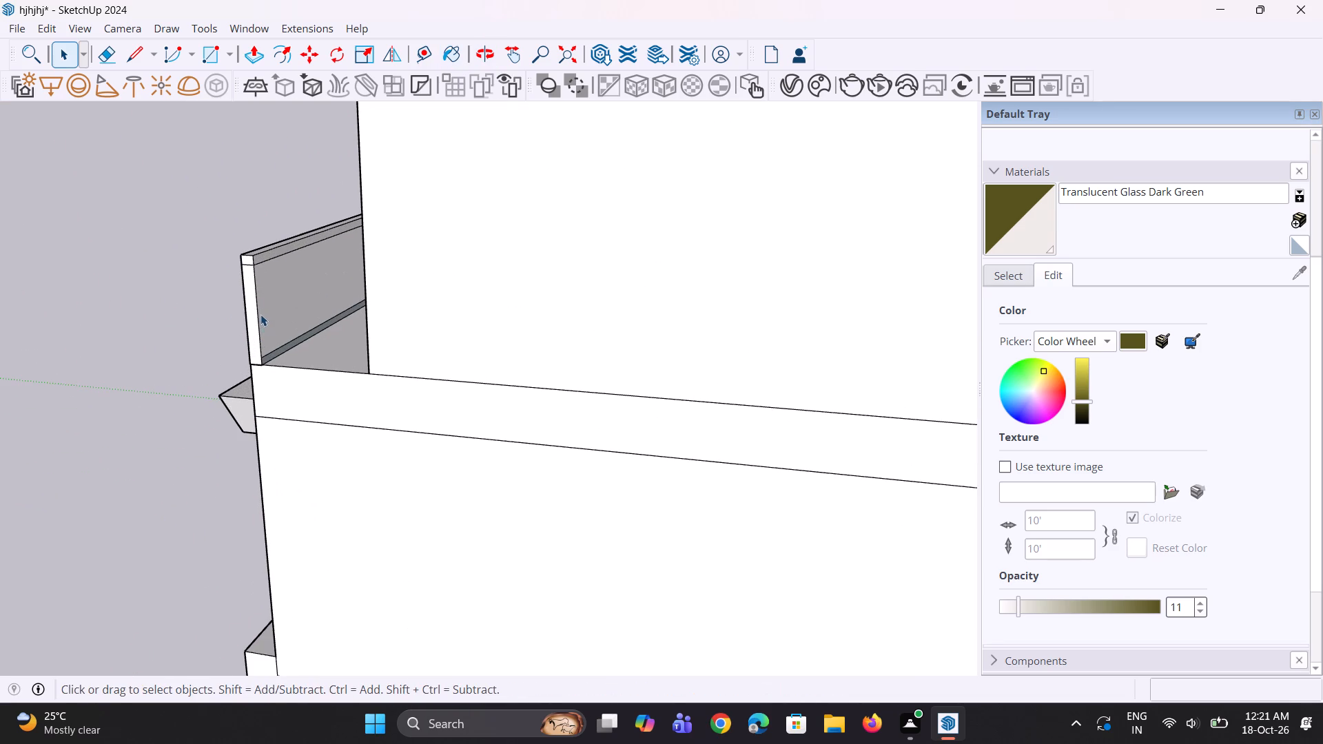
pyautogui.click(260, 313)
pyautogui.scroll(9, 262, 262)
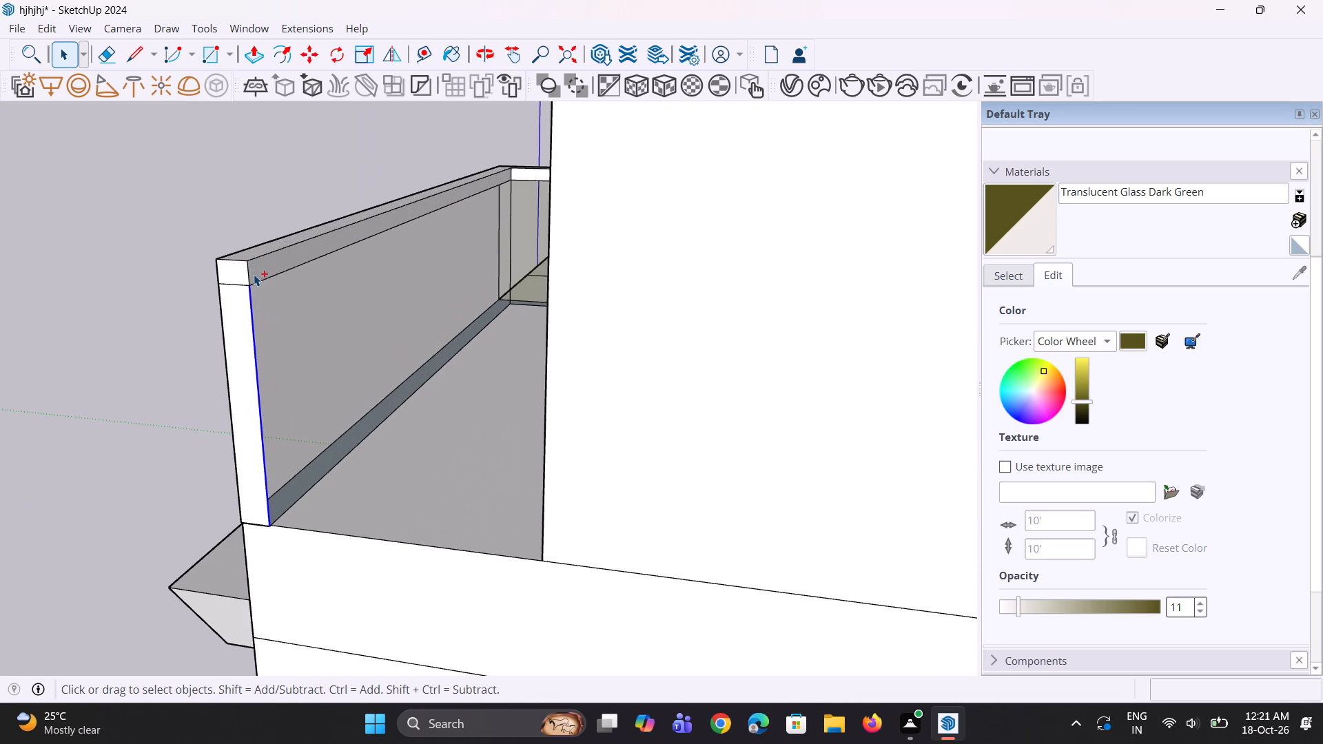
pyautogui.keyDown('ctrl'); pyautogui.click(249, 273); pyautogui.keyUp('ctrl')
pyautogui.press('m')
pyautogui.scroll(1, 254, 272)
pyautogui.click(254, 262)
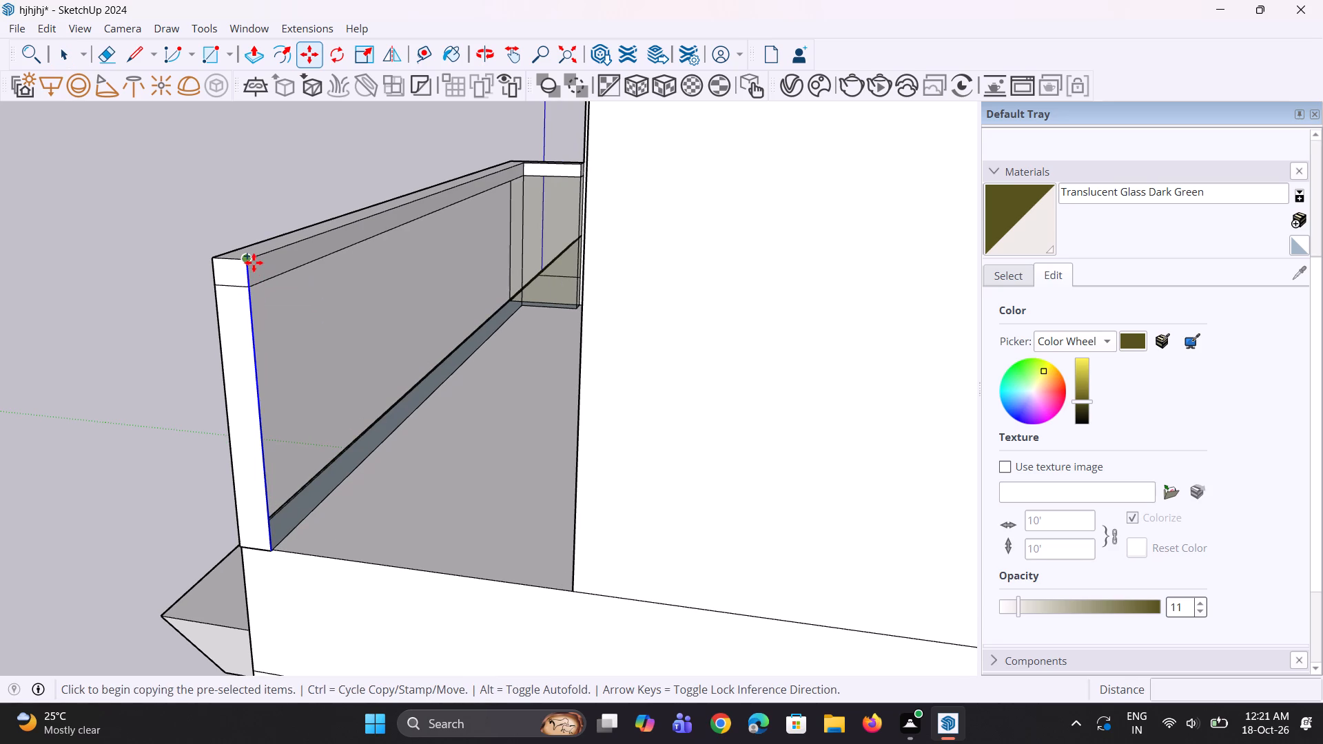
pyautogui.click(269, 256)
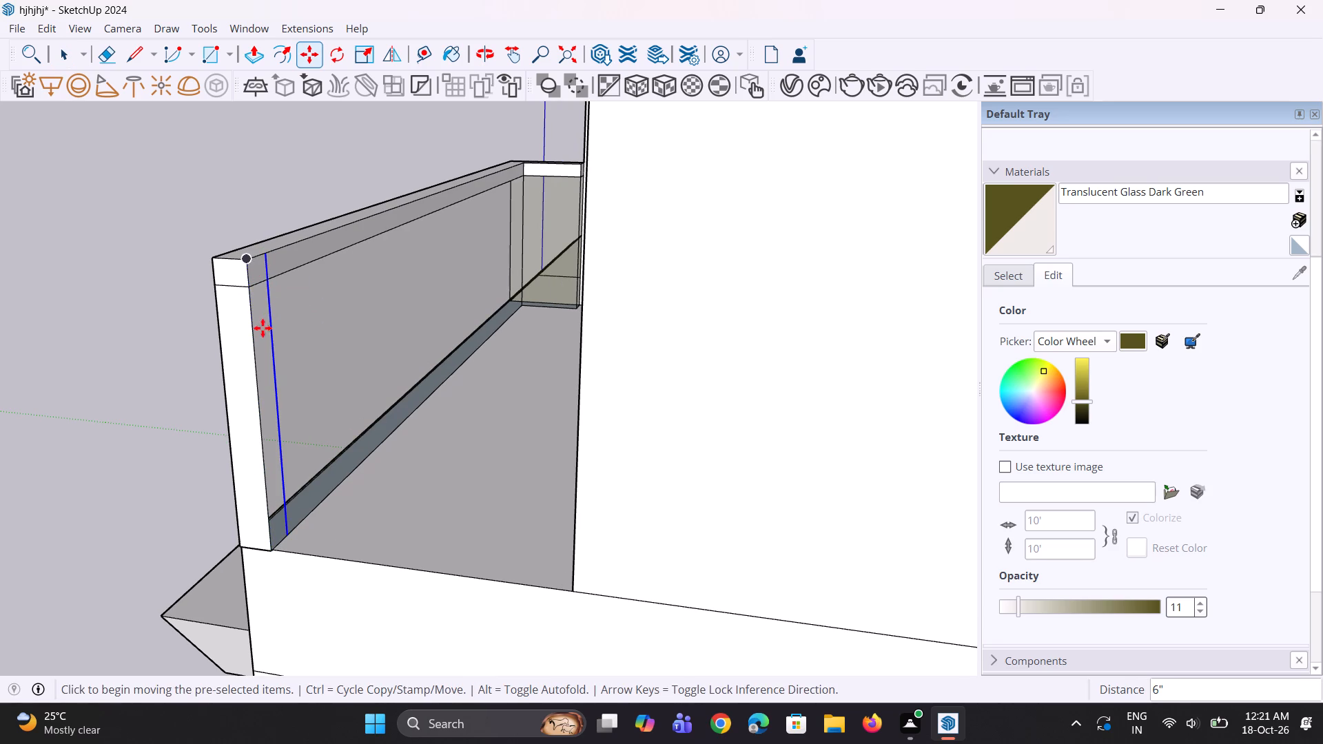
# Push/Pull the corner-end panel strip about 4' 4 5/8" as a side return and extend the top rail strip equally.
pyautogui.press('p')
pyautogui.click(260, 362)
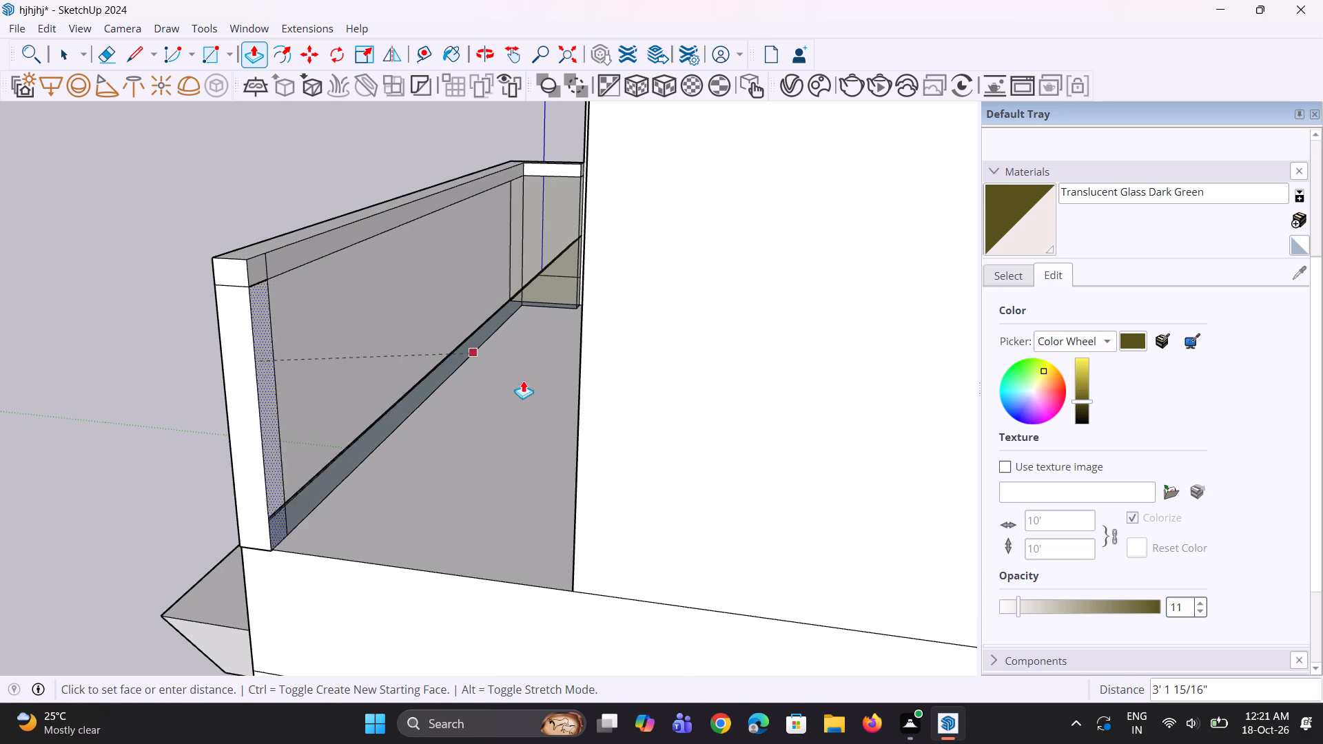
pyautogui.click(585, 406)
pyautogui.scroll(1, 258, 276)
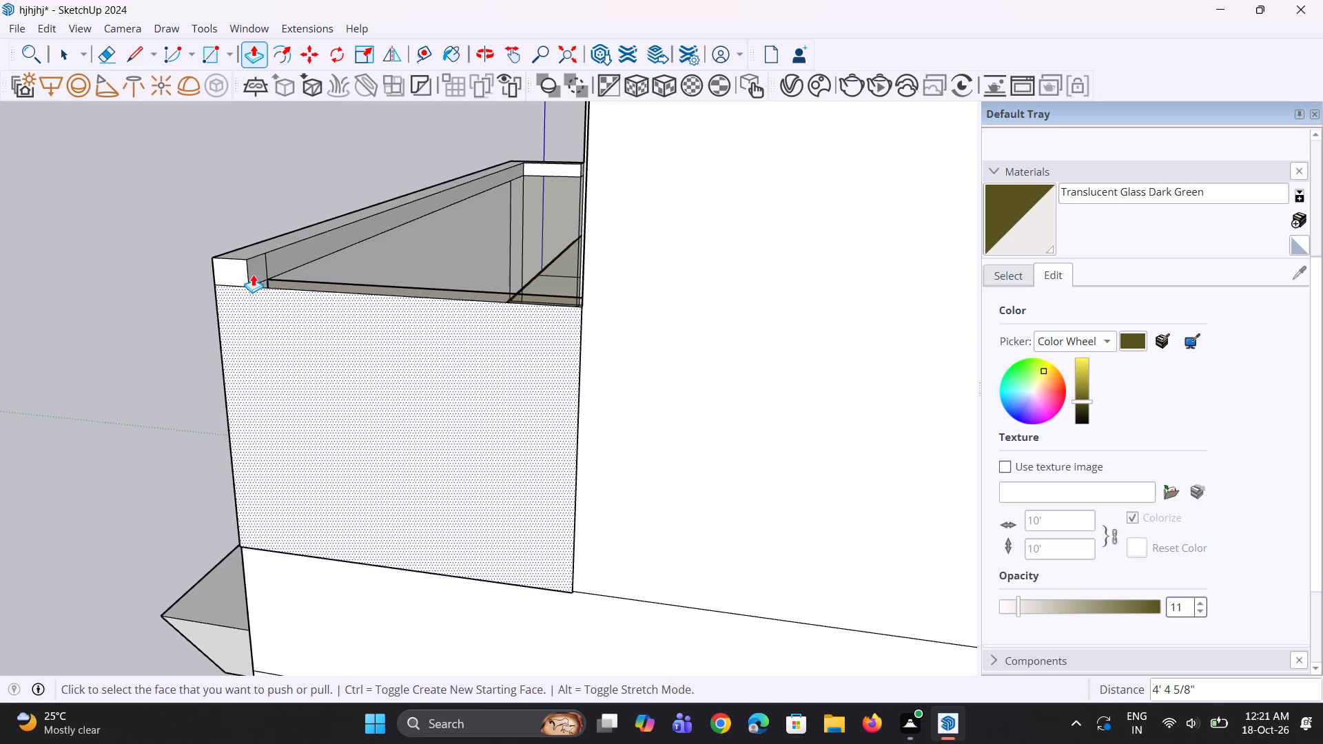
pyautogui.click(252, 273)
pyautogui.click(252, 273)
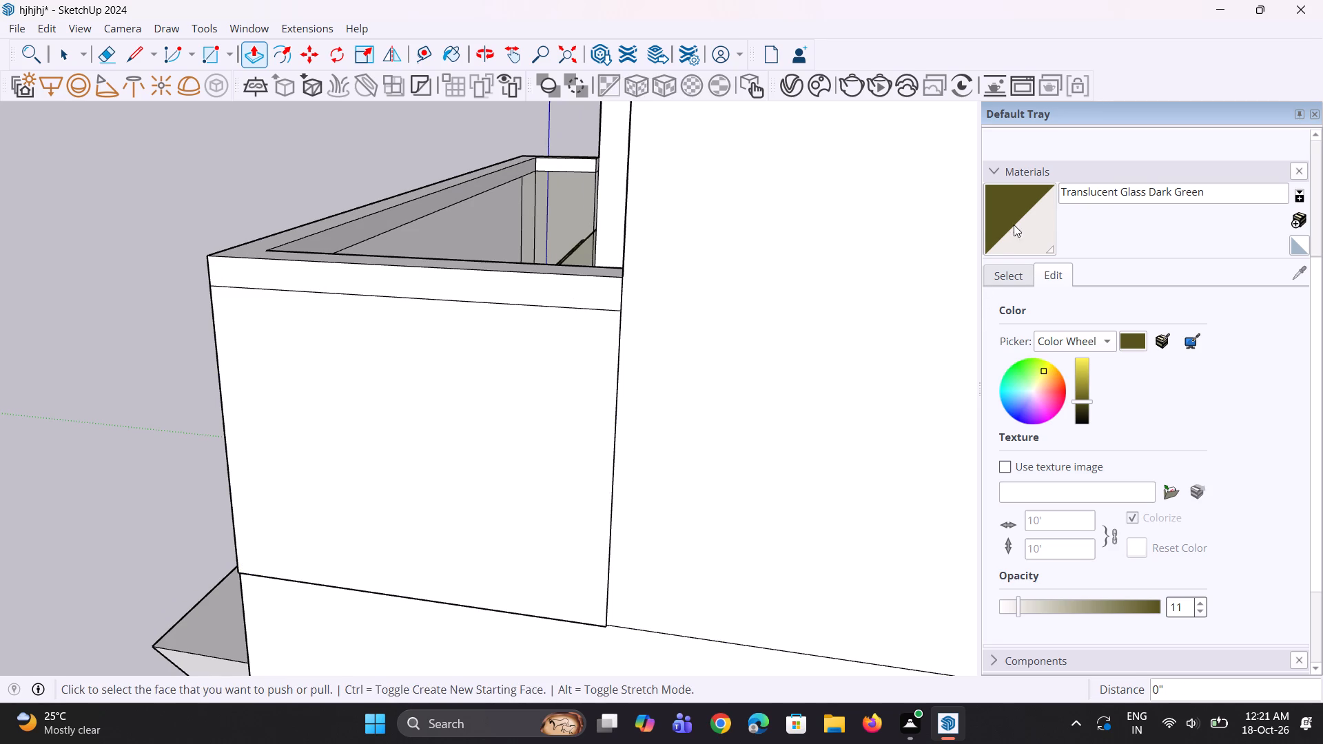
# Paint the corner-end side return below its top rail with Translucent Glass Dark Green.
pyautogui.moveTo(1016, 219); pyautogui.dragTo(1010, 225)
pyautogui.moveTo(615, 404); pyautogui.dragTo(609, 407)
pyautogui.scroll(-5, 358, 444)
pyautogui.moveTo(187, 434); pyautogui.dragTo(325, 444, button='middle')
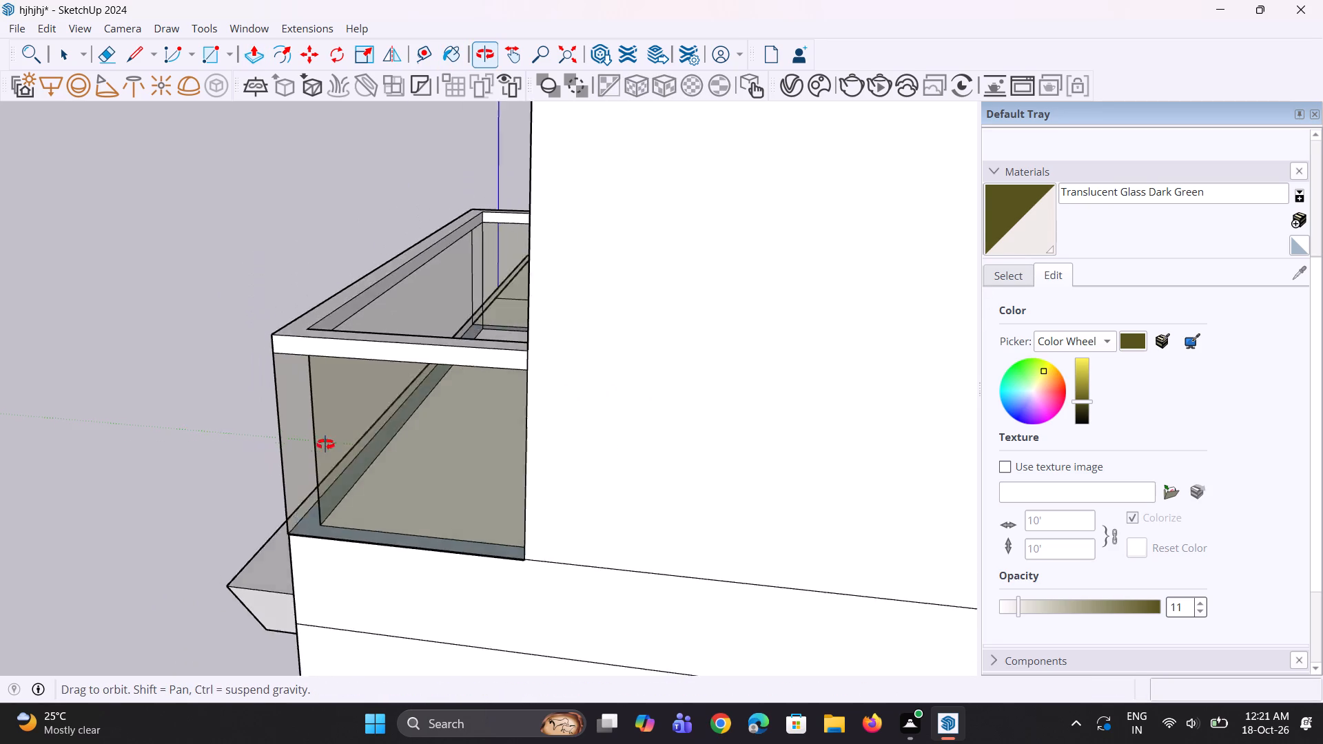
pyautogui.moveTo(325, 444); pyautogui.dragTo(610, 411, button='middle')
pyautogui.scroll(-6, 608, 415)
pyautogui.moveTo(608, 414); pyautogui.dragTo(634, 452, button='middle')
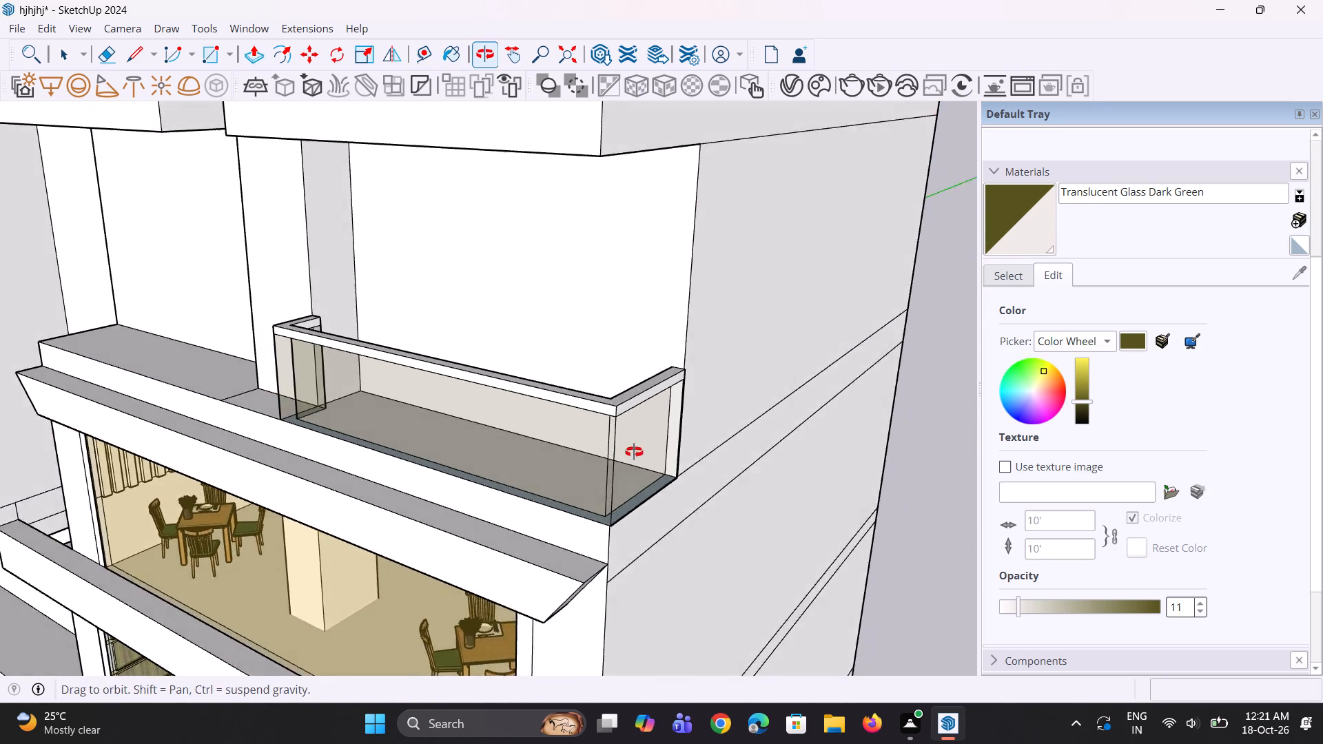
pyautogui.moveTo(634, 452); pyautogui.dragTo(642, 453, button='middle')
pyautogui.scroll(-10, 563, 395)
pyautogui.press('space')
pyautogui.press('space')
pyautogui.click(853, 402)
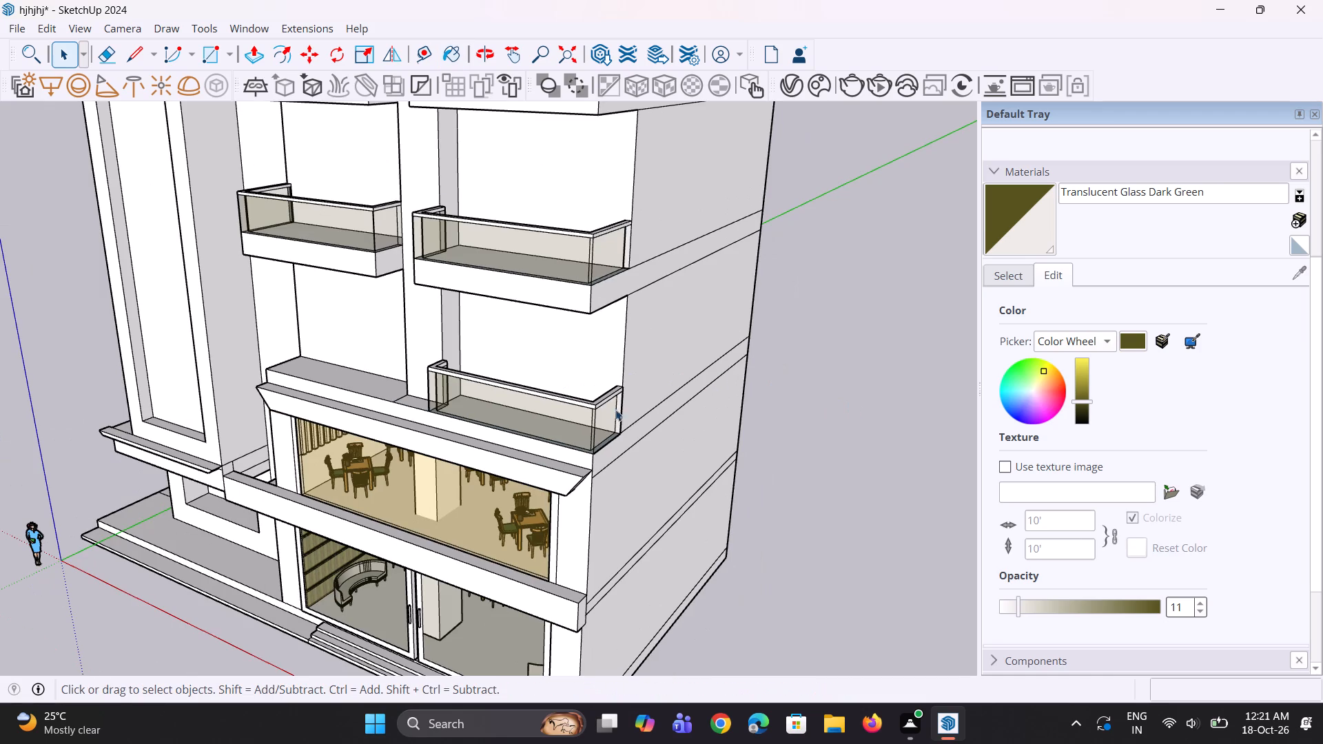
# Copy the front edge of the other terrace floor, across the pillar above the dining area, 6" inward.
pyautogui.moveTo(398, 422); pyautogui.dragTo(641, 454, button='middle')
pyautogui.scroll(7, 510, 453)
pyautogui.moveTo(498, 433); pyautogui.dragTo(468, 520, button='middle')
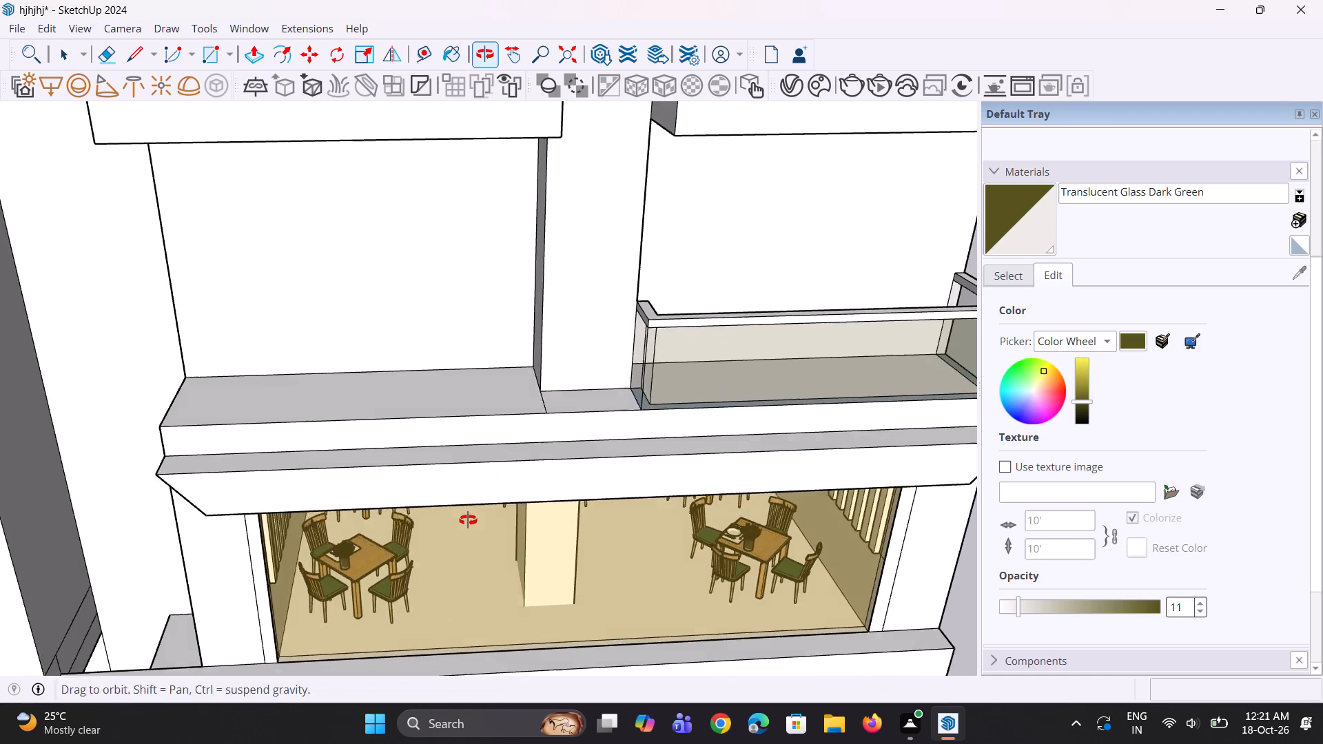
pyautogui.moveTo(468, 520); pyautogui.dragTo(464, 532, button='middle')
pyautogui.scroll(3, 464, 527)
pyautogui.click(469, 530)
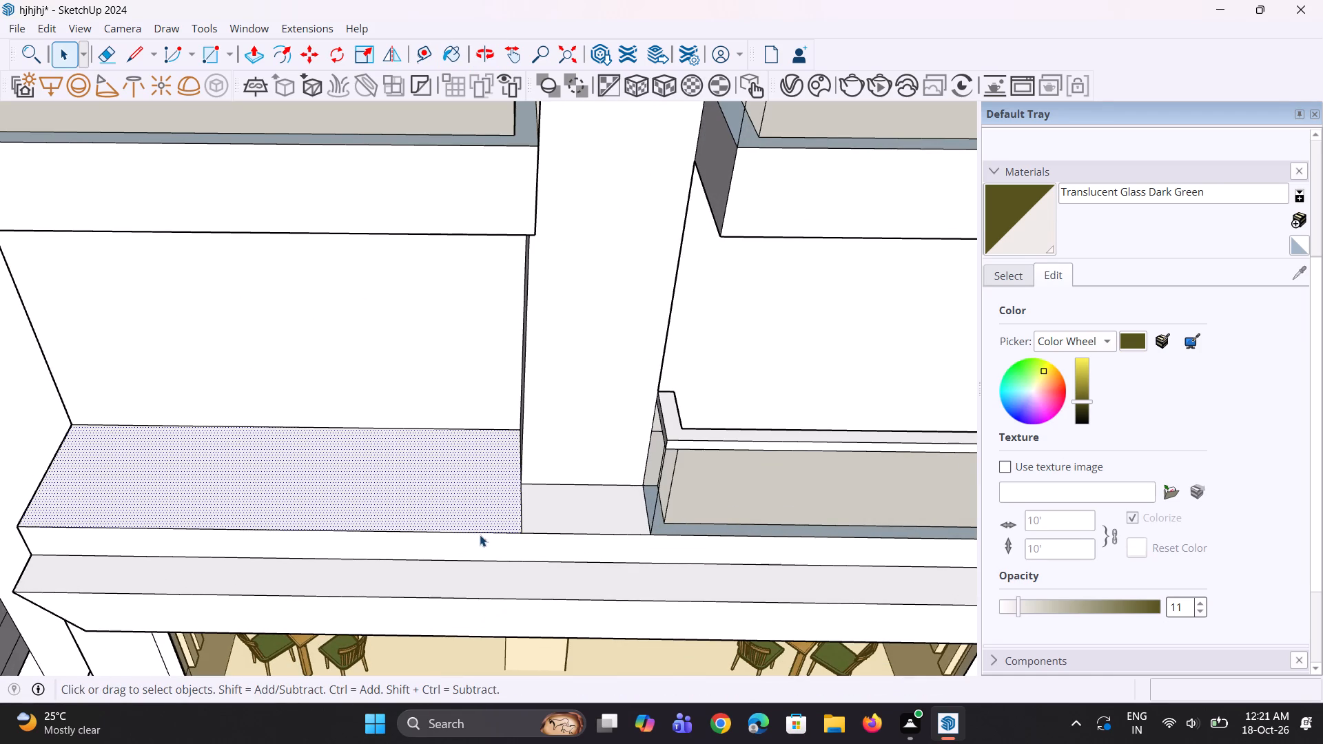
pyautogui.click(482, 535)
pyautogui.press('m')
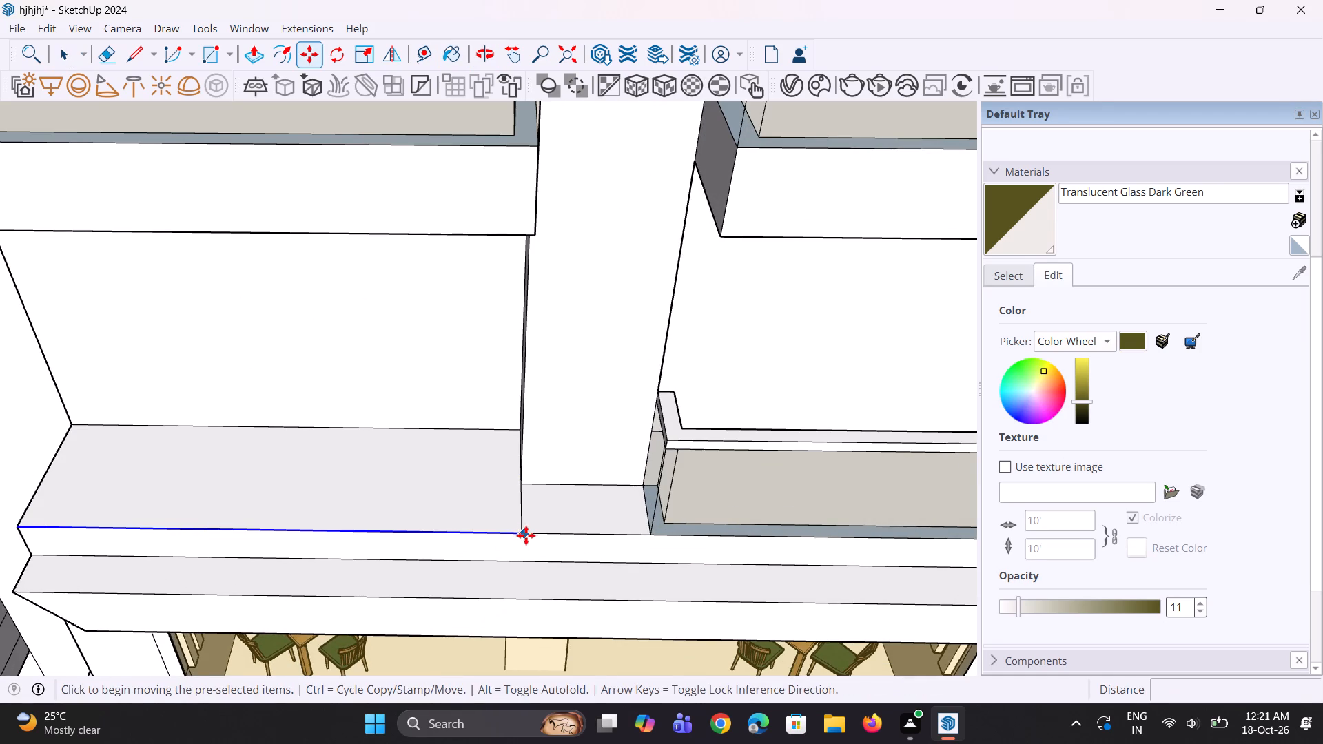
pyautogui.click(526, 535)
pyautogui.click(526, 520)
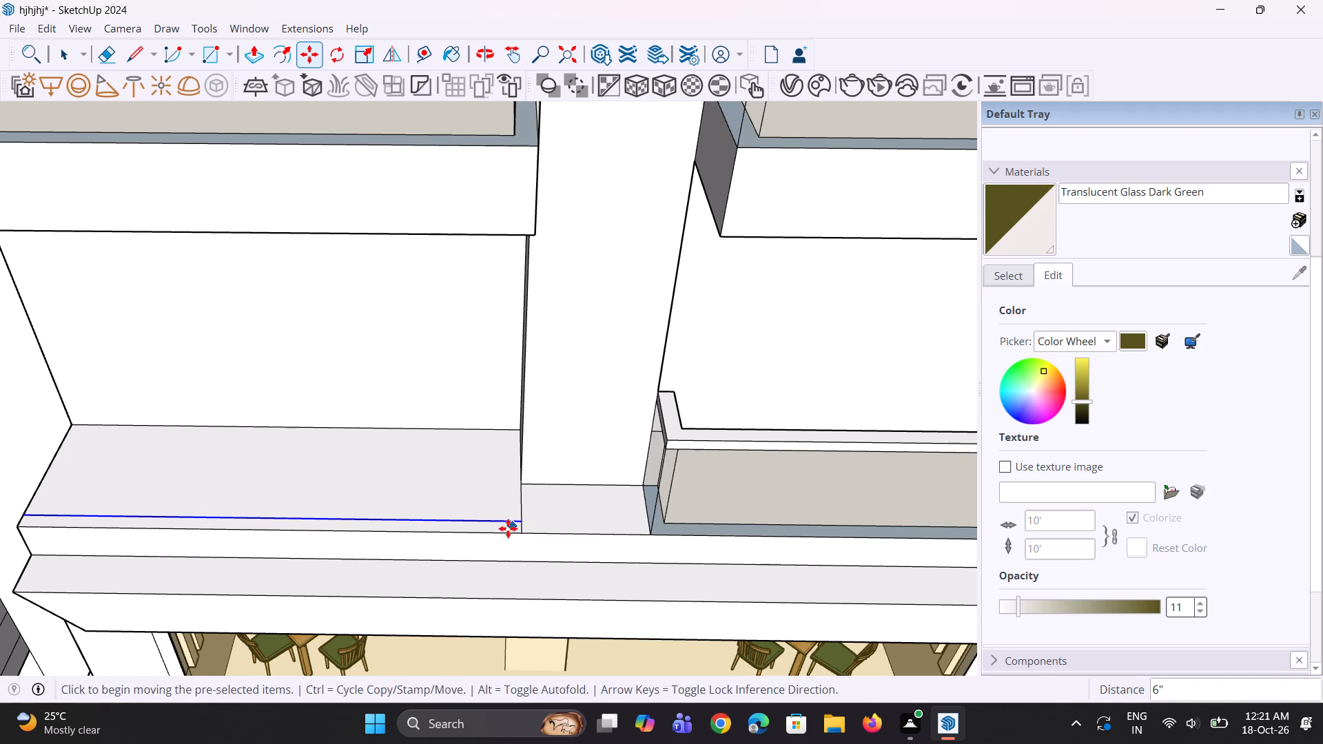
# Push/Pull the 6" floor strip up about 3' 10 3/8" as a railing panel, topped by a separate 4 5/16" rail strip.
pyautogui.press('space')
pyautogui.press('p')
pyautogui.click(469, 525)
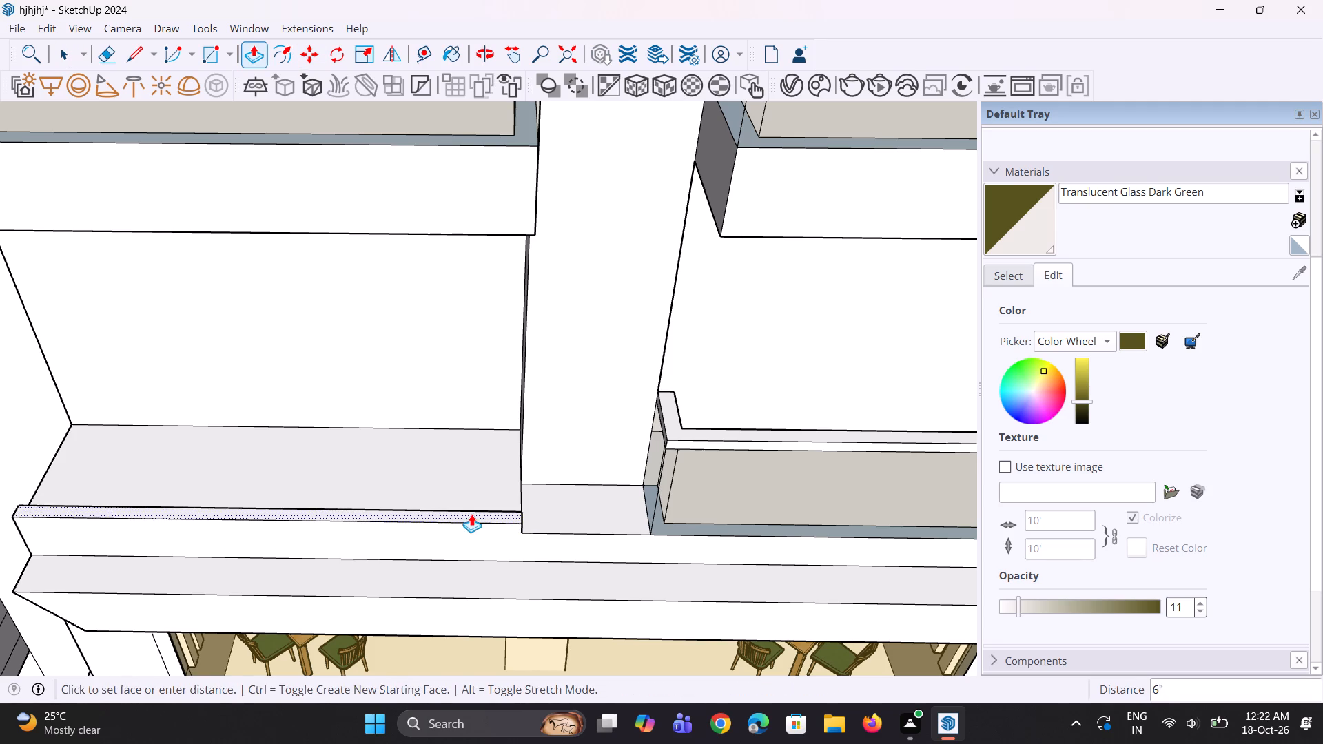
pyautogui.click(664, 453)
pyautogui.click(516, 440)
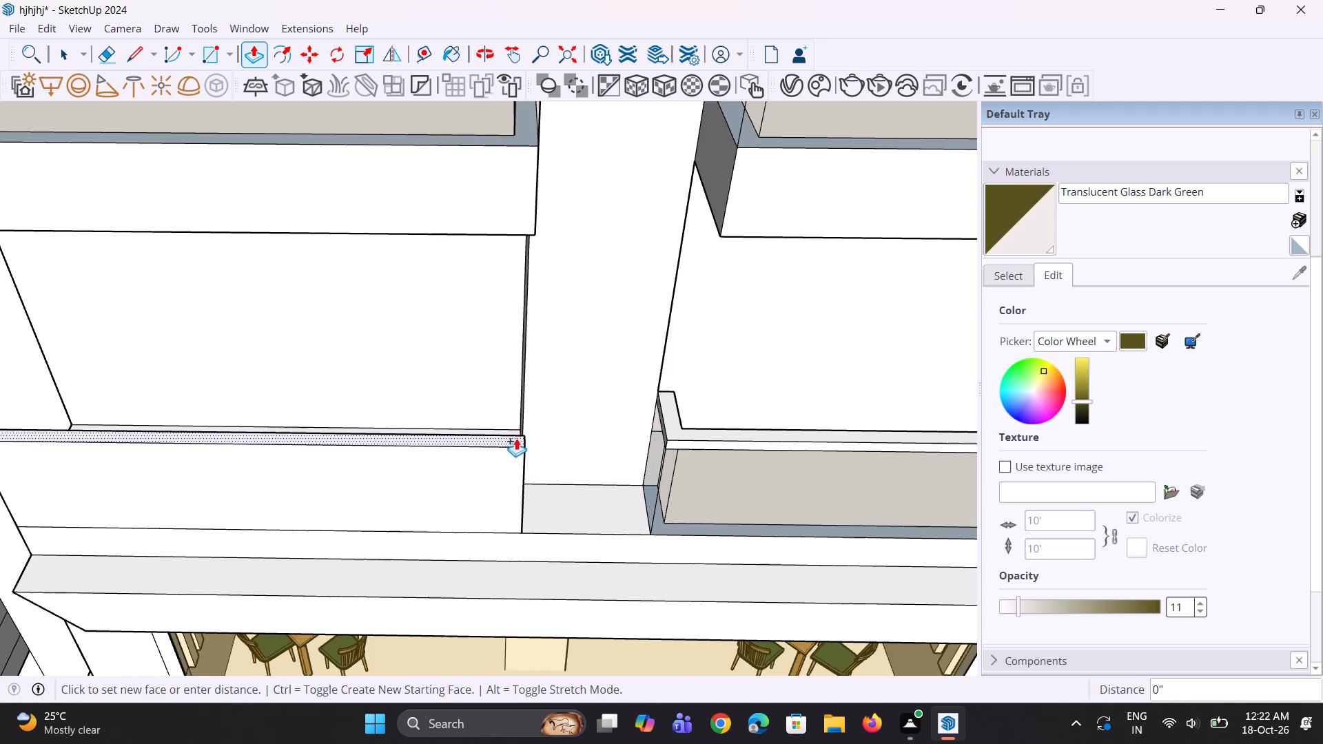
pyautogui.click(671, 429)
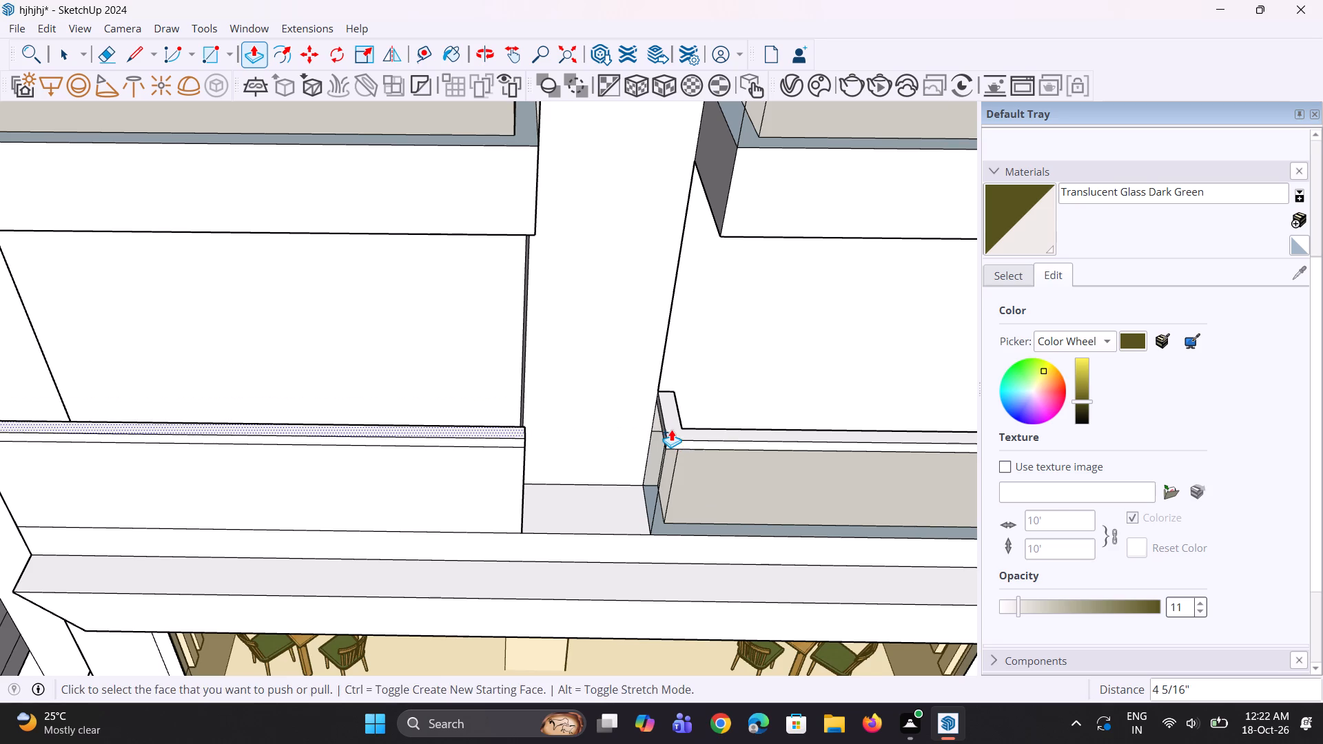
# Copy the inner vertical end edges of the new terrace panel and top rail, opposite the pillar, about 5 13/16" along the railing.
pyautogui.moveTo(329, 472); pyautogui.dragTo(444, 456, button='middle')
pyautogui.scroll(-5, 466, 446)
pyautogui.moveTo(217, 526); pyautogui.dragTo(411, 525, button='middle')
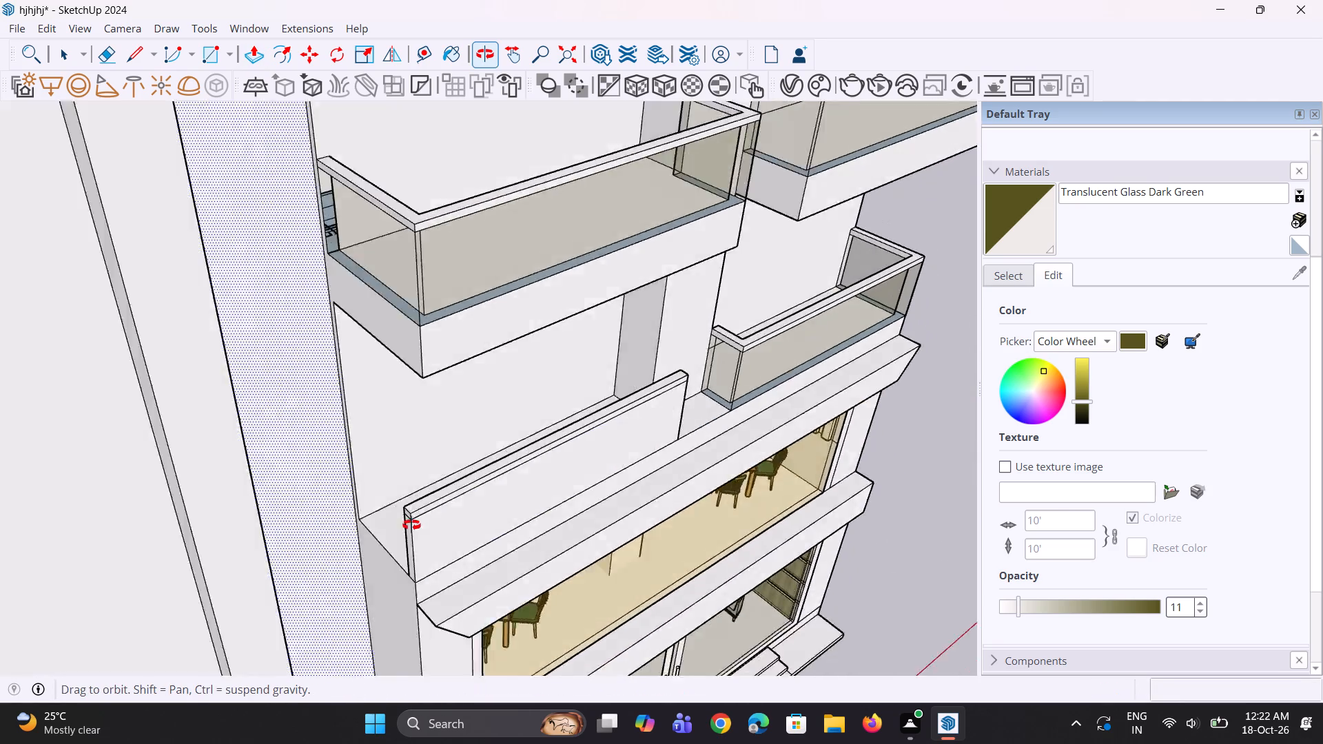
pyautogui.moveTo(411, 525); pyautogui.dragTo(421, 518, button='middle')
pyautogui.scroll(4, 478, 577)
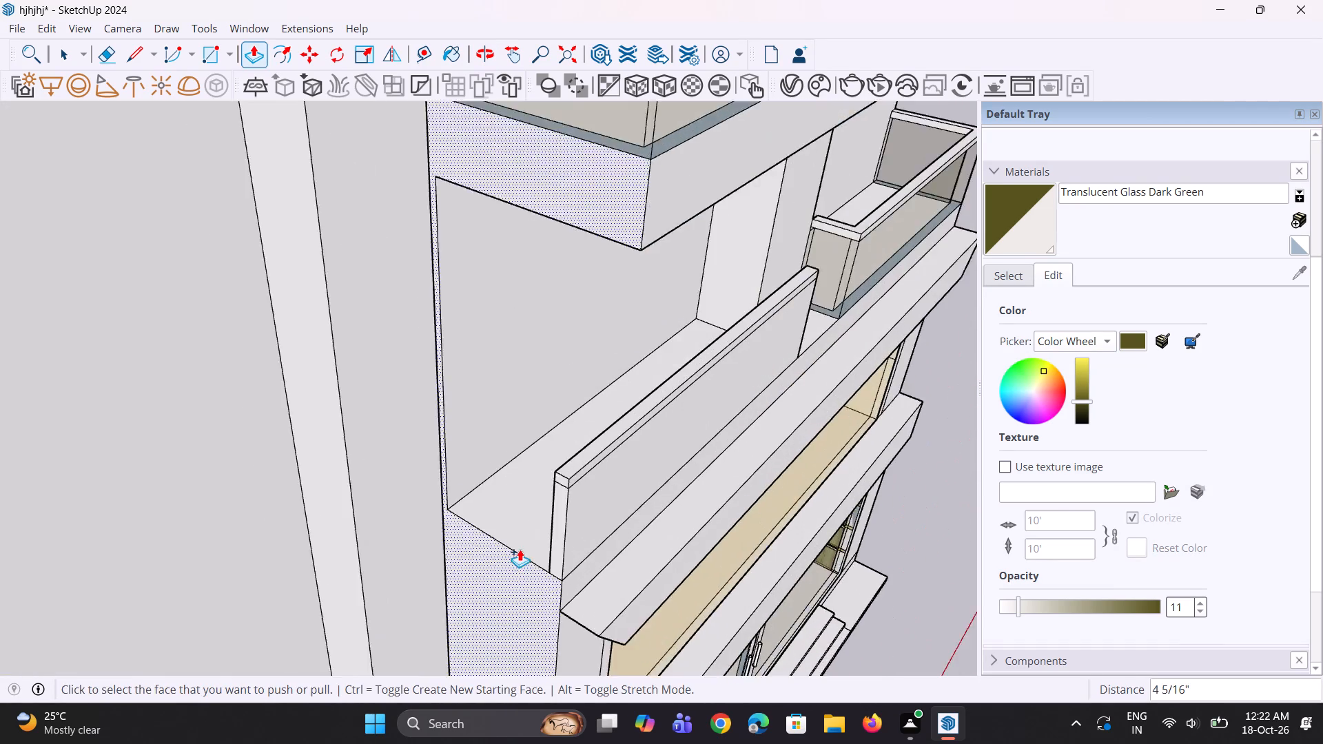
pyautogui.scroll(9, 520, 549)
pyautogui.moveTo(590, 572); pyautogui.dragTo(664, 588, button='middle')
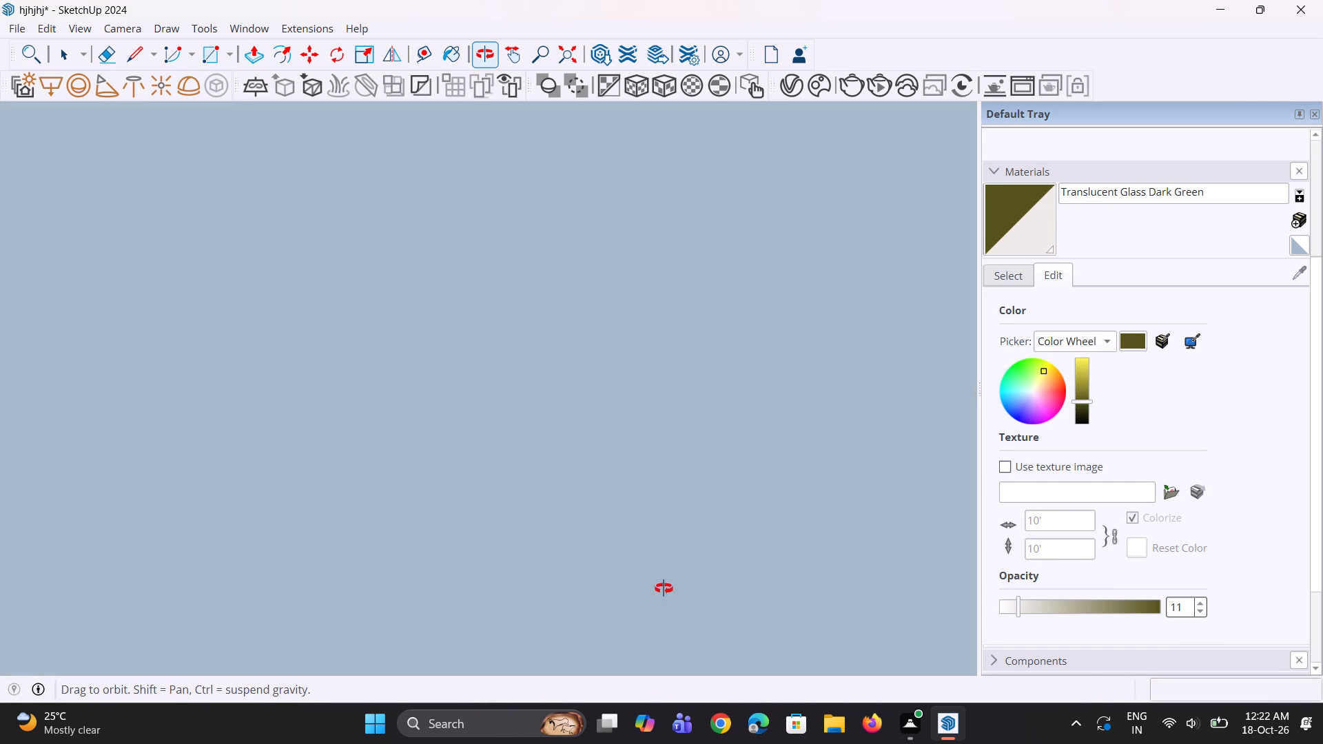
pyautogui.moveTo(664, 588); pyautogui.dragTo(613, 586, button='middle')
pyautogui.scroll(8, 554, 517)
pyautogui.moveTo(646, 526); pyautogui.dragTo(713, 562, button='middle')
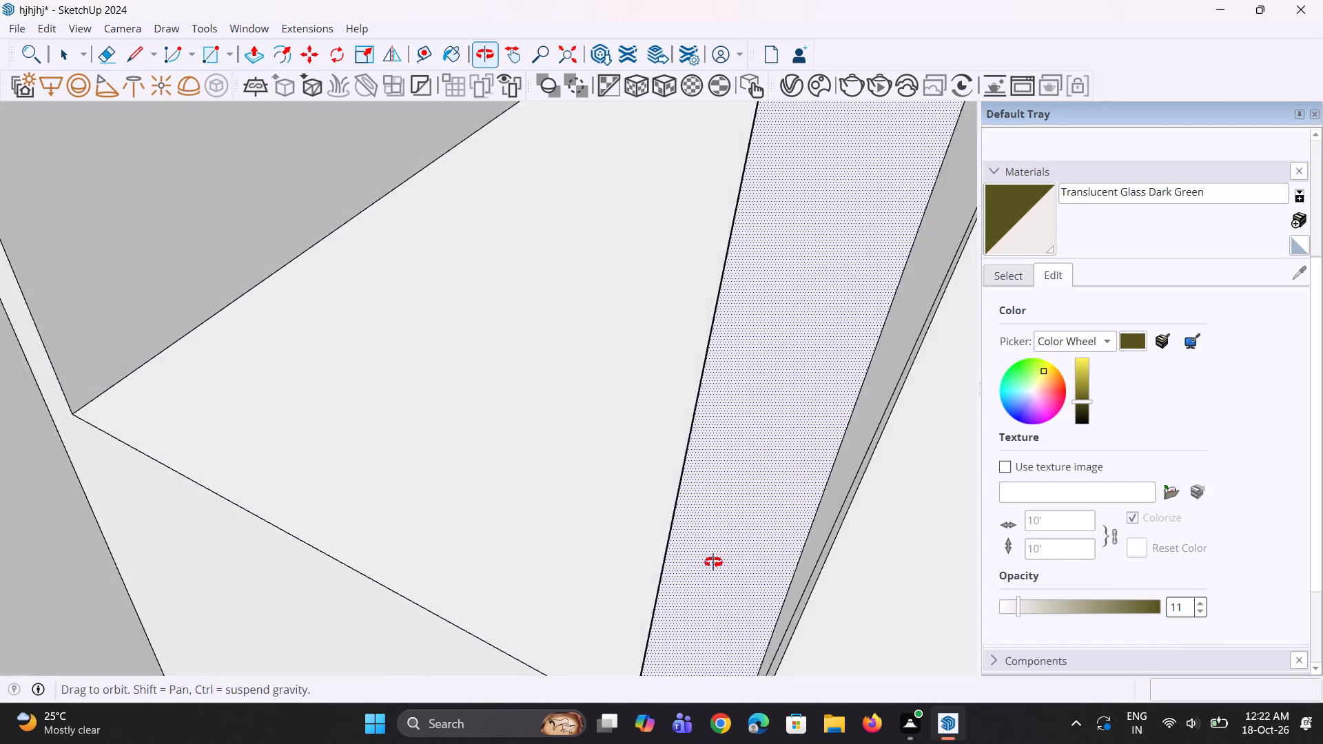
pyautogui.moveTo(713, 562); pyautogui.dragTo(748, 581, button='middle')
pyautogui.scroll(-3, 729, 583)
pyautogui.press('space')
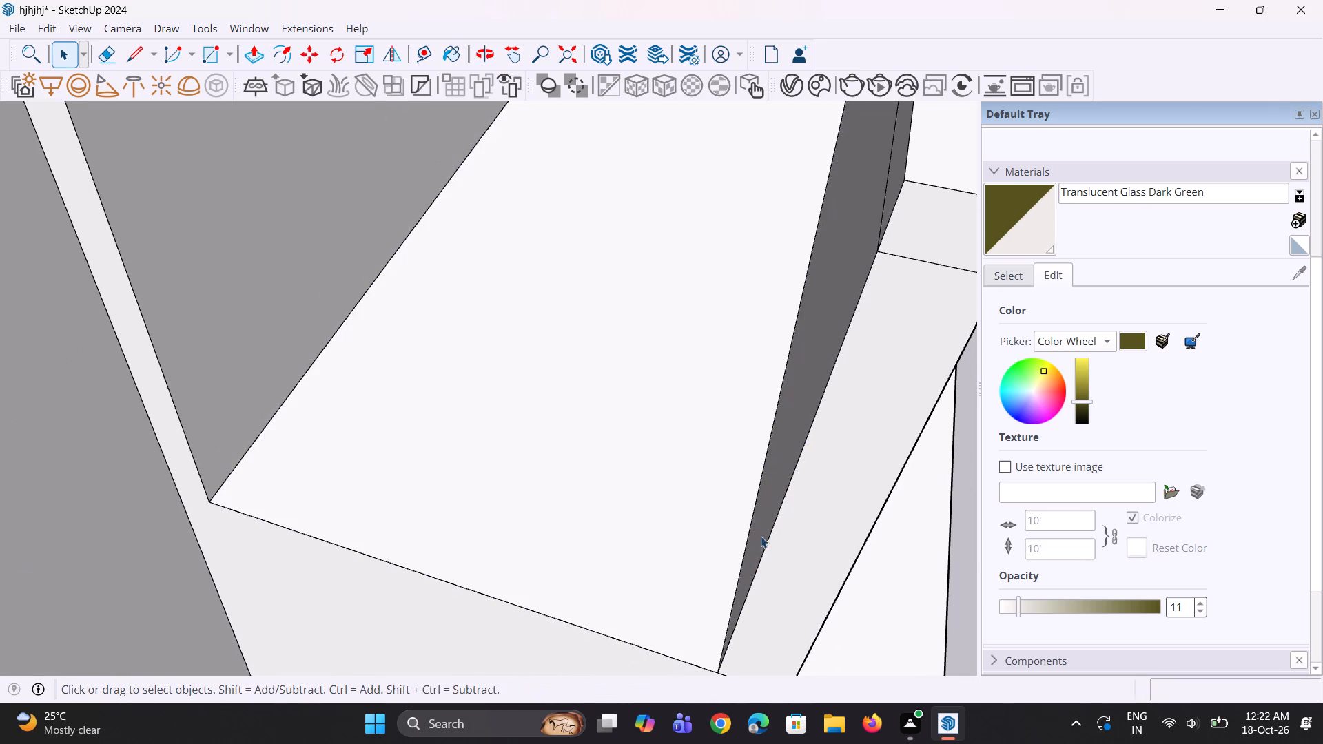
pyautogui.click(768, 543)
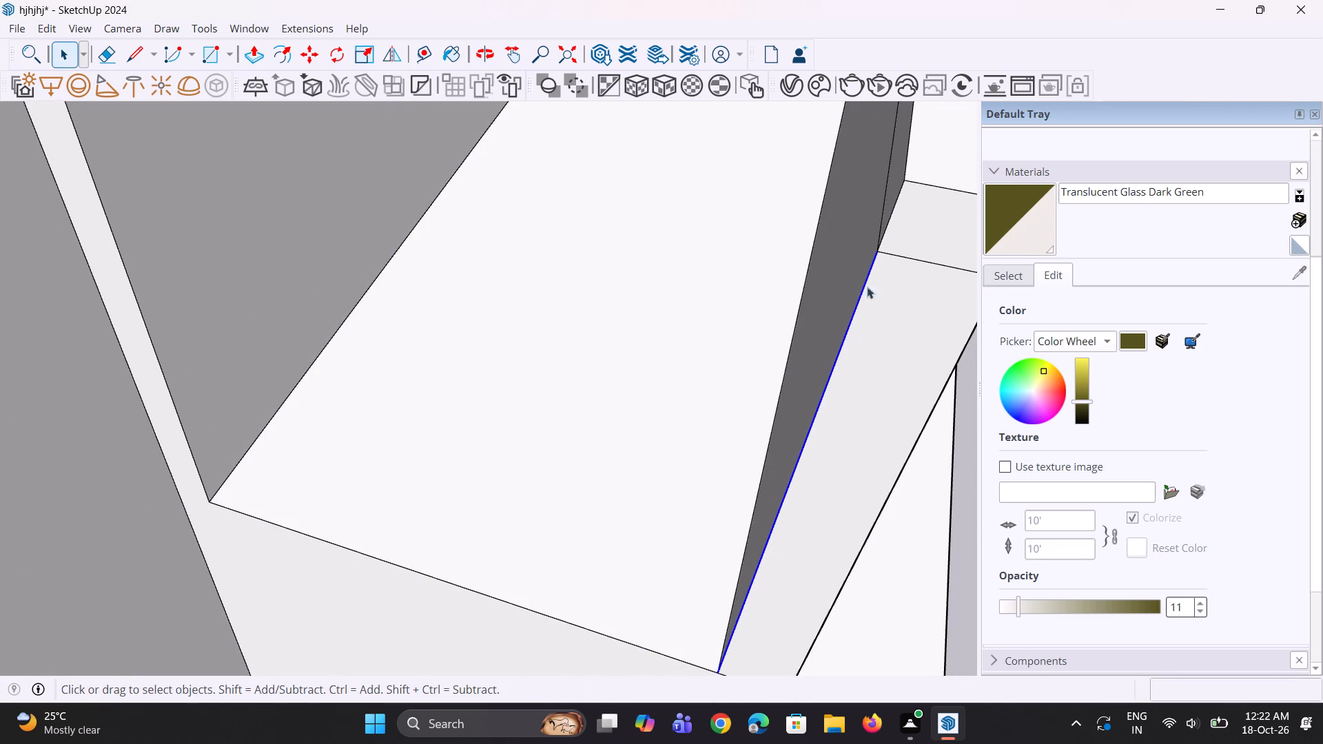
pyautogui.keyDown('ctrl'); pyautogui.click(897, 200); pyautogui.keyUp('ctrl')
pyautogui.moveTo(879, 296); pyautogui.dragTo(889, 347, button='middle')
pyautogui.press('m')
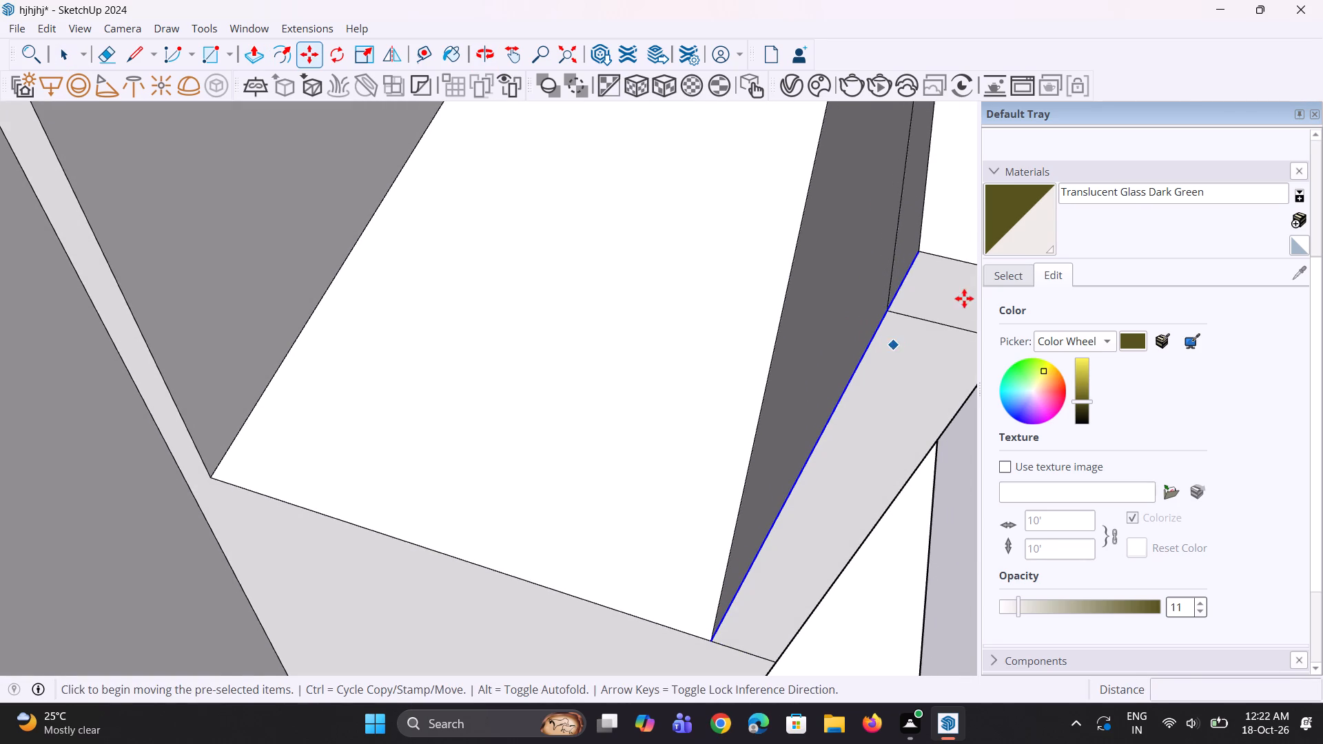
pyautogui.click(920, 254)
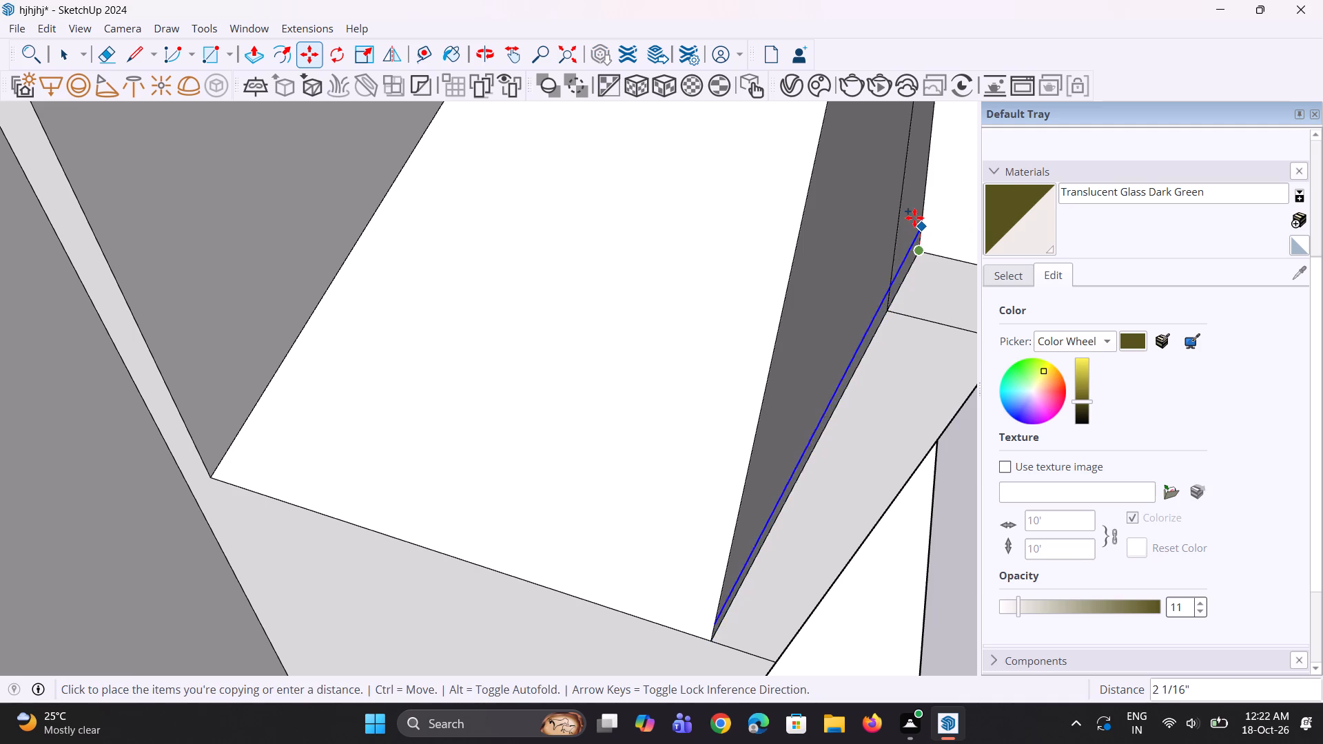
pyautogui.click(916, 176)
pyautogui.moveTo(863, 352); pyautogui.dragTo(879, 386, button='middle')
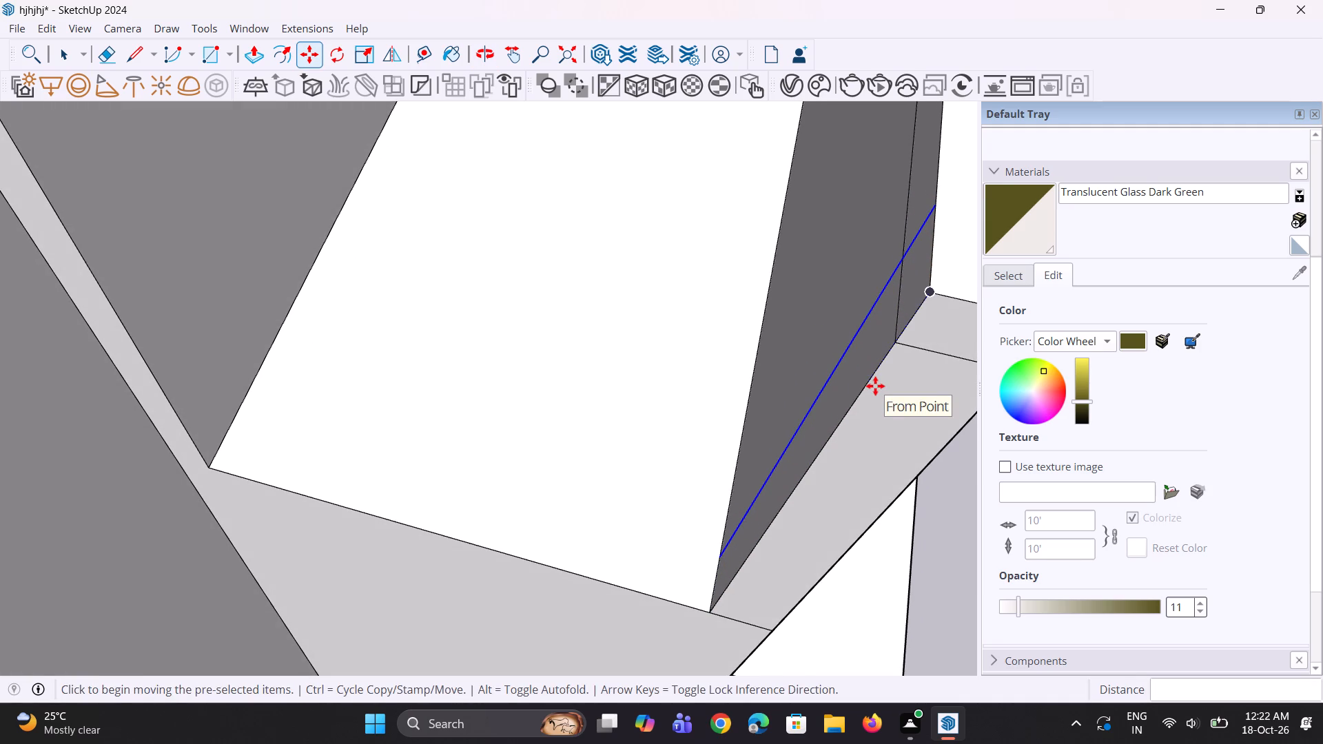
# Paint the terrace panel's inner face and its narrow end strip below the top rail with Translucent Glass Dark Green.
pyautogui.press('p')
pyautogui.press('space')
pyautogui.click(1037, 231)
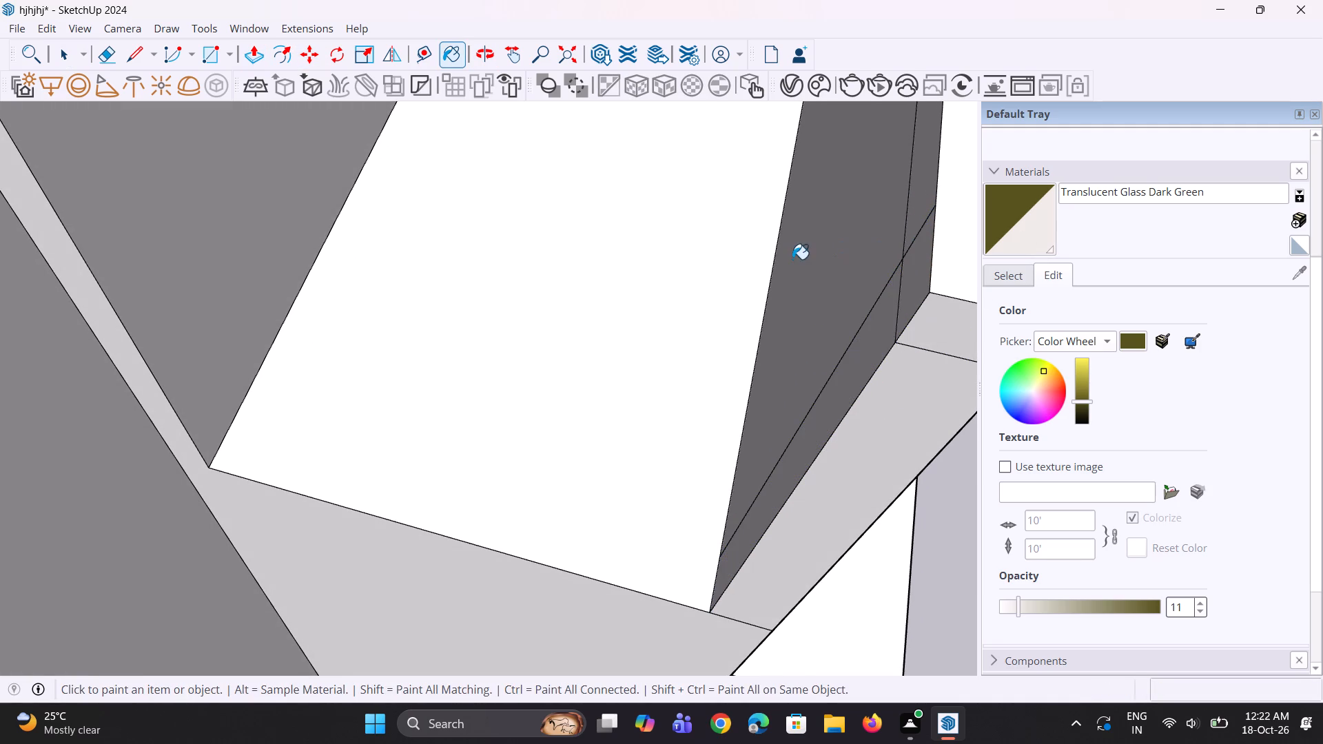
pyautogui.click(792, 259)
pyautogui.click(873, 331)
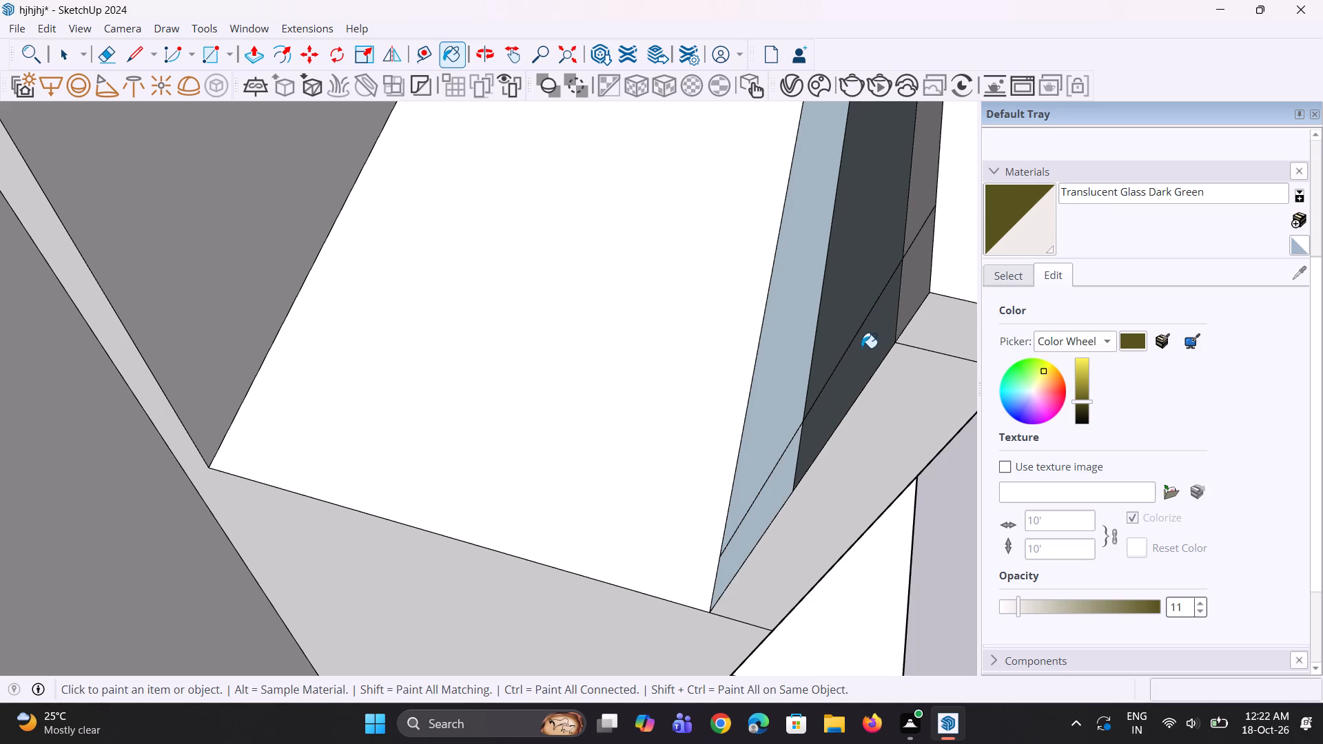
# Push/Pull the end panel strip opposite the pillar about 4' 4 5/8" as a side return and extend the top rail strip equally.
pyautogui.press('p')
pyautogui.click(849, 356)
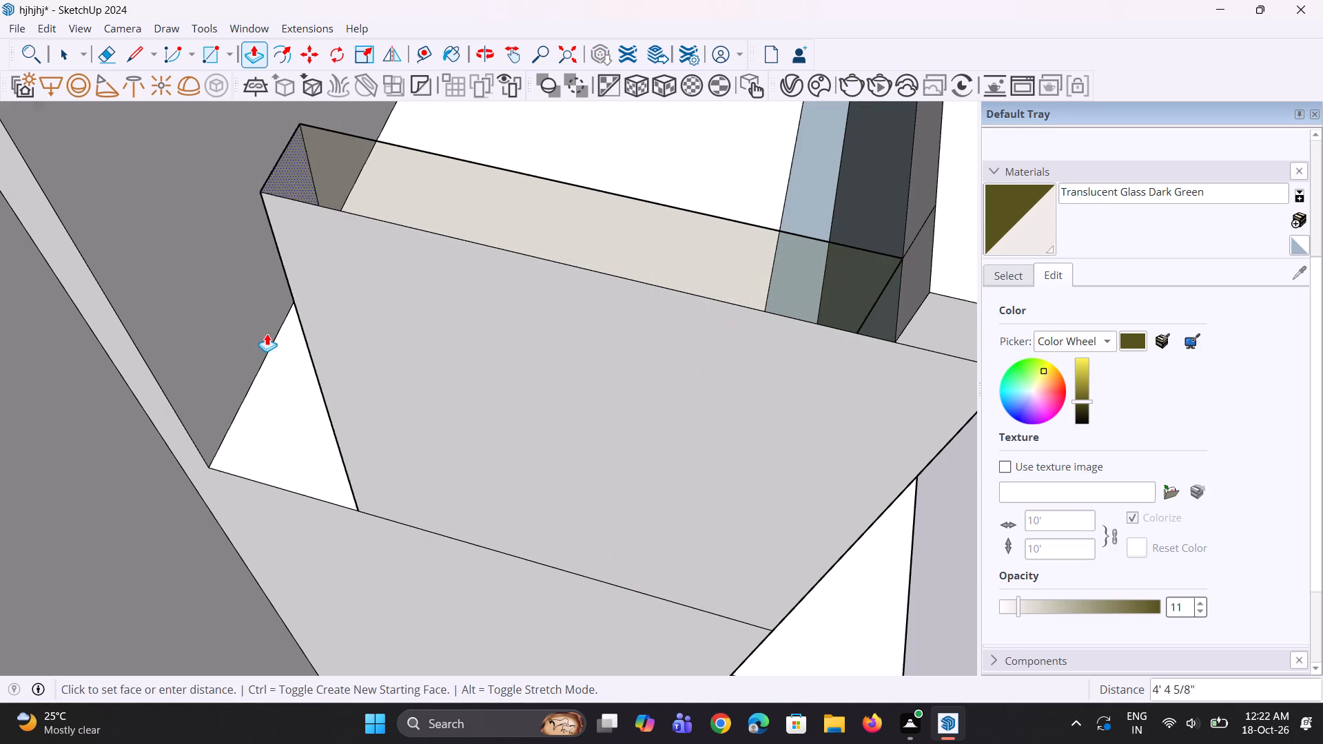
pyautogui.click(162, 384)
pyautogui.doubleClick(907, 292)
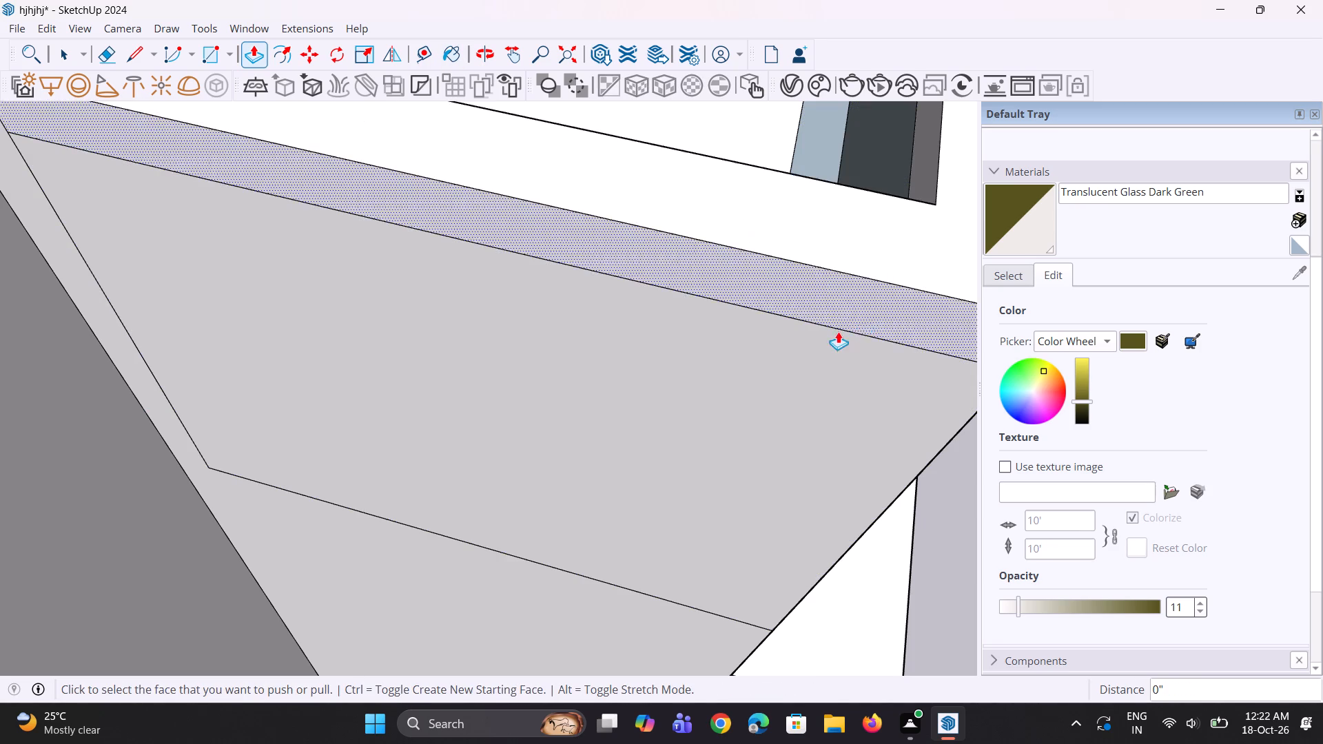
# Paint the outer faces of this terrace's front panel and side return below the top rail with Translucent Glass Dark Green.
pyautogui.scroll(-5, 620, 391)
pyautogui.moveTo(730, 382); pyautogui.dragTo(568, 352, button='middle')
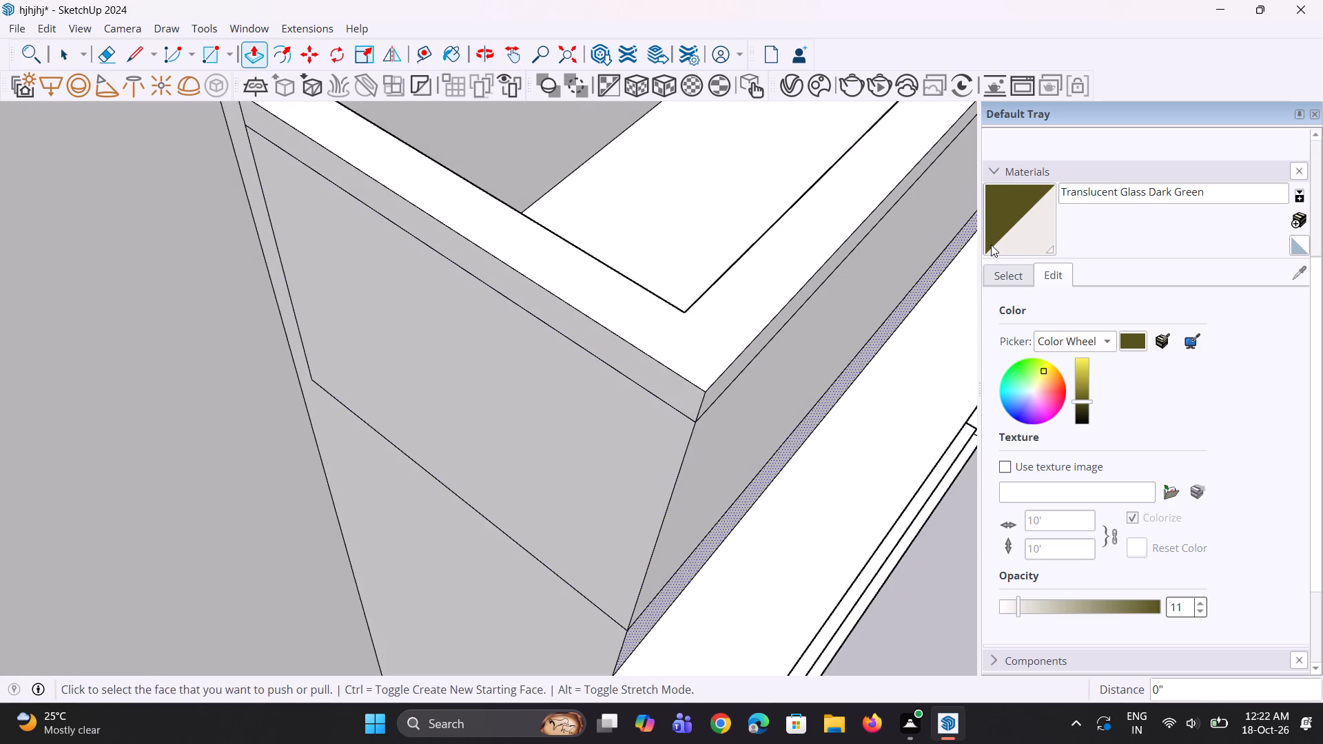
pyautogui.click(1044, 220)
pyautogui.click(806, 362)
pyautogui.click(611, 406)
pyautogui.scroll(-5, 467, 419)
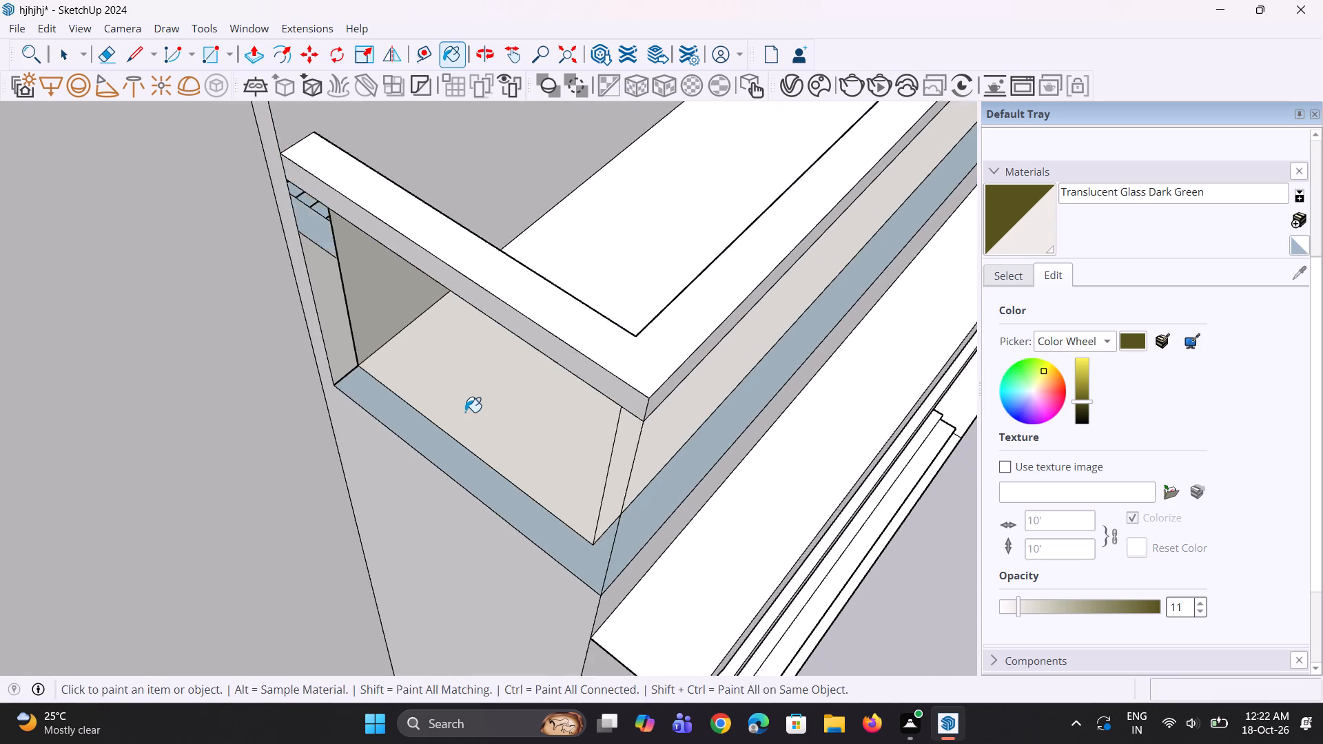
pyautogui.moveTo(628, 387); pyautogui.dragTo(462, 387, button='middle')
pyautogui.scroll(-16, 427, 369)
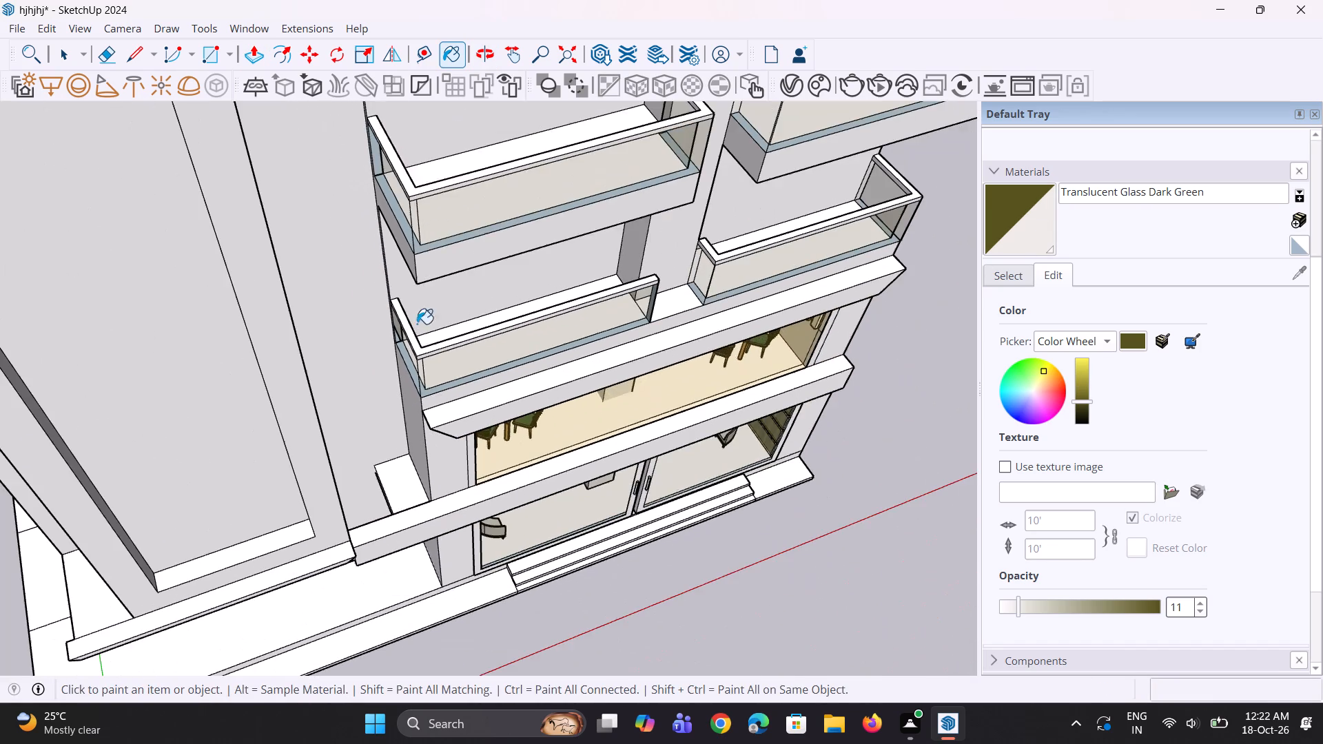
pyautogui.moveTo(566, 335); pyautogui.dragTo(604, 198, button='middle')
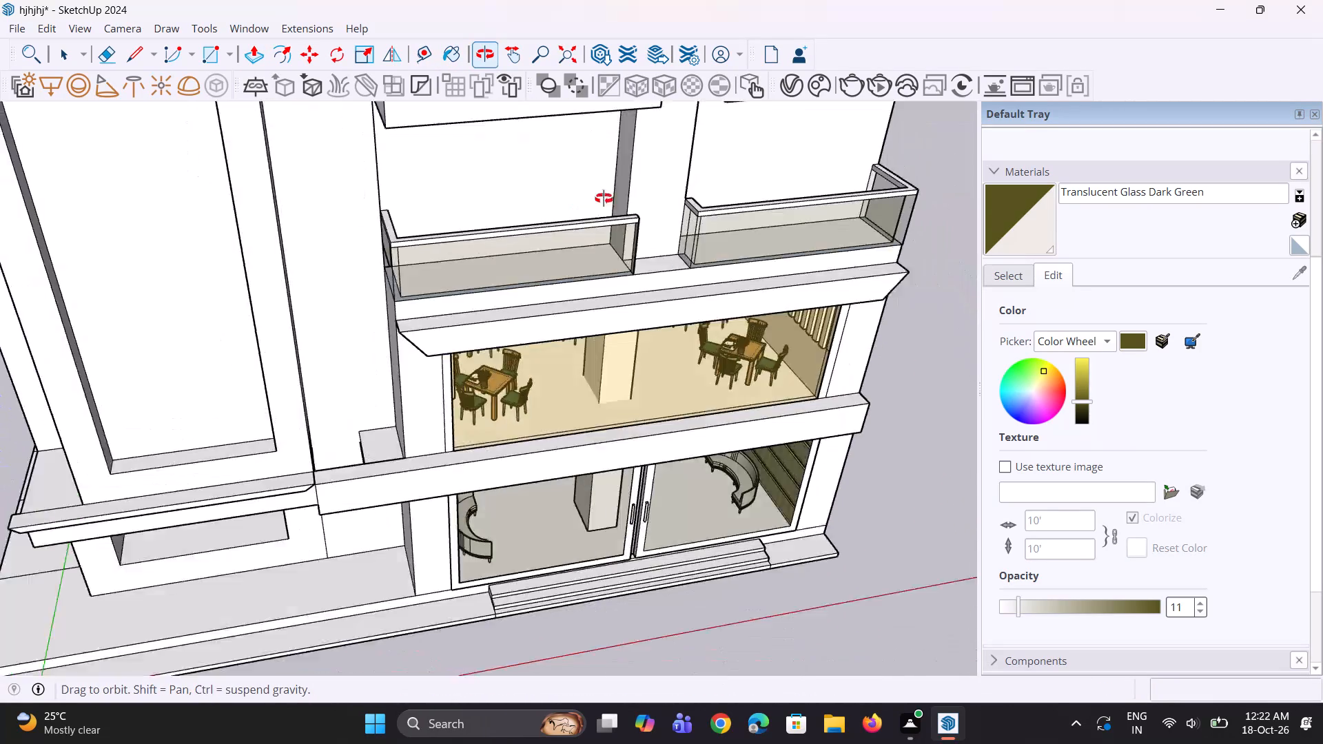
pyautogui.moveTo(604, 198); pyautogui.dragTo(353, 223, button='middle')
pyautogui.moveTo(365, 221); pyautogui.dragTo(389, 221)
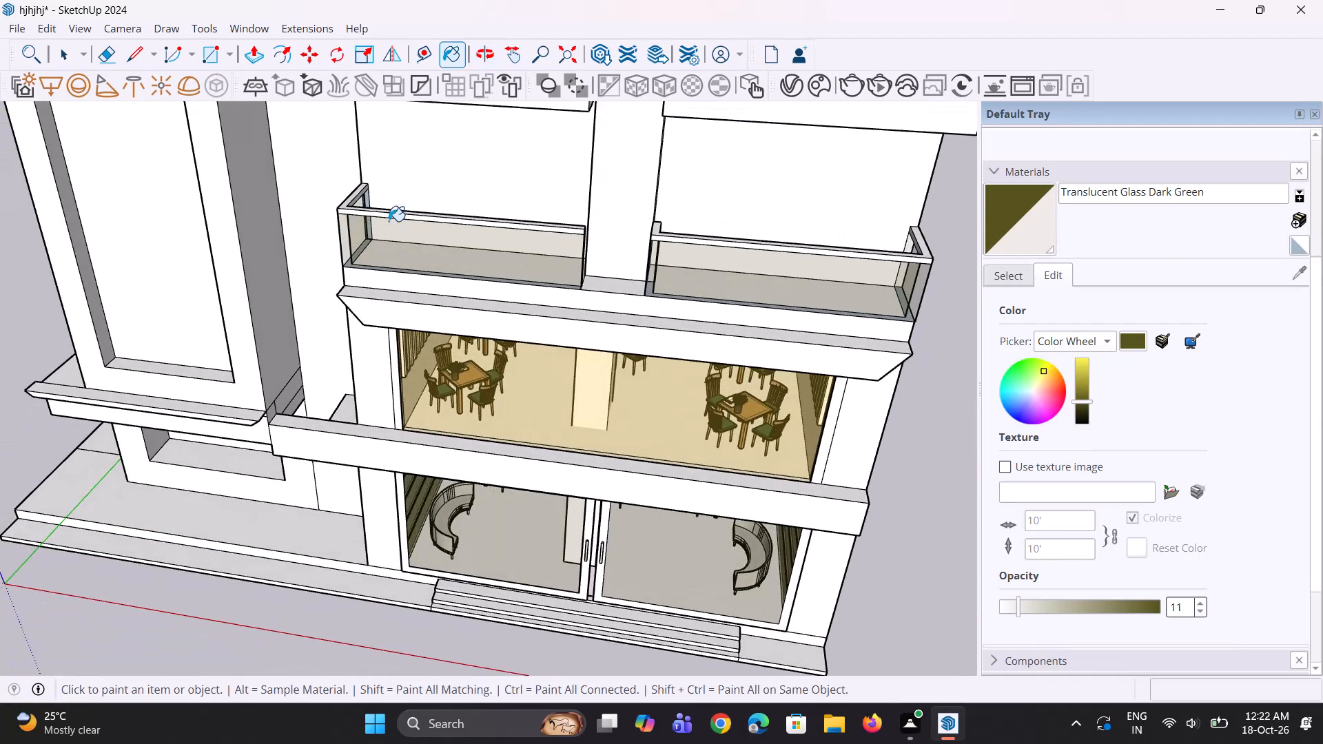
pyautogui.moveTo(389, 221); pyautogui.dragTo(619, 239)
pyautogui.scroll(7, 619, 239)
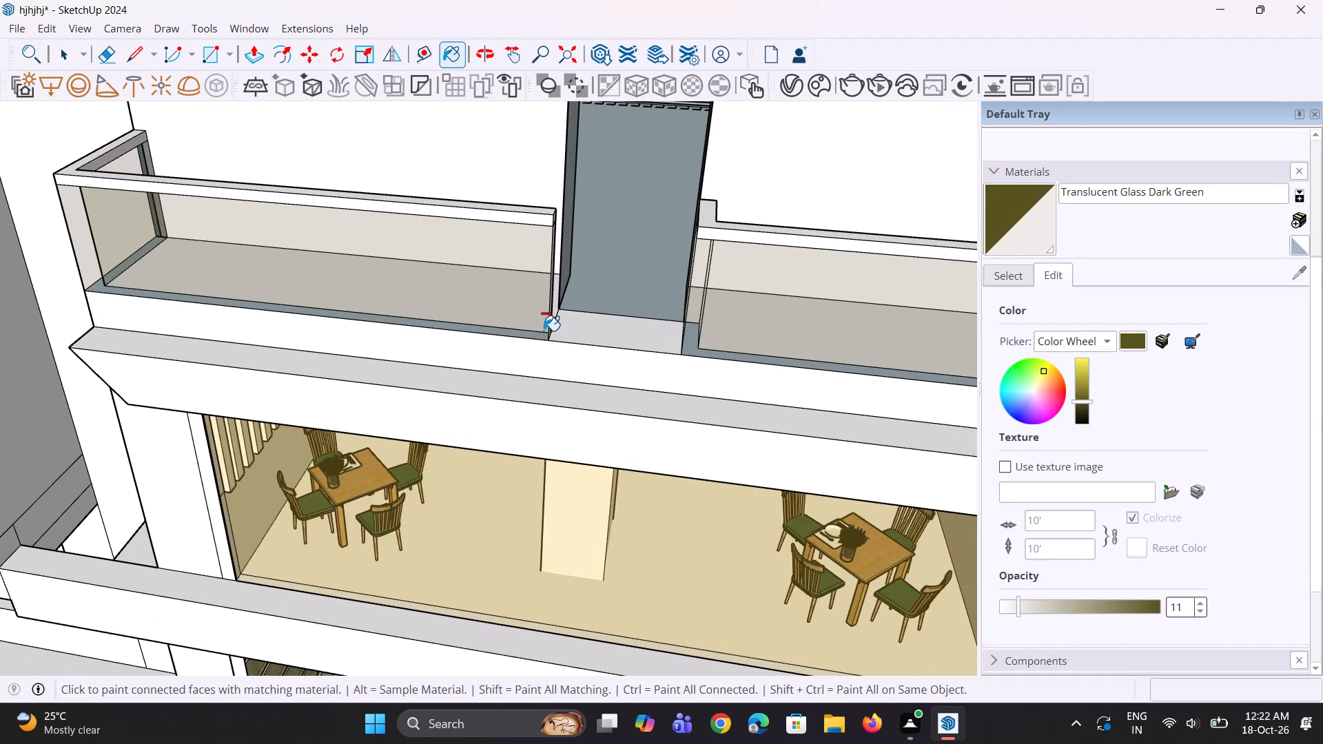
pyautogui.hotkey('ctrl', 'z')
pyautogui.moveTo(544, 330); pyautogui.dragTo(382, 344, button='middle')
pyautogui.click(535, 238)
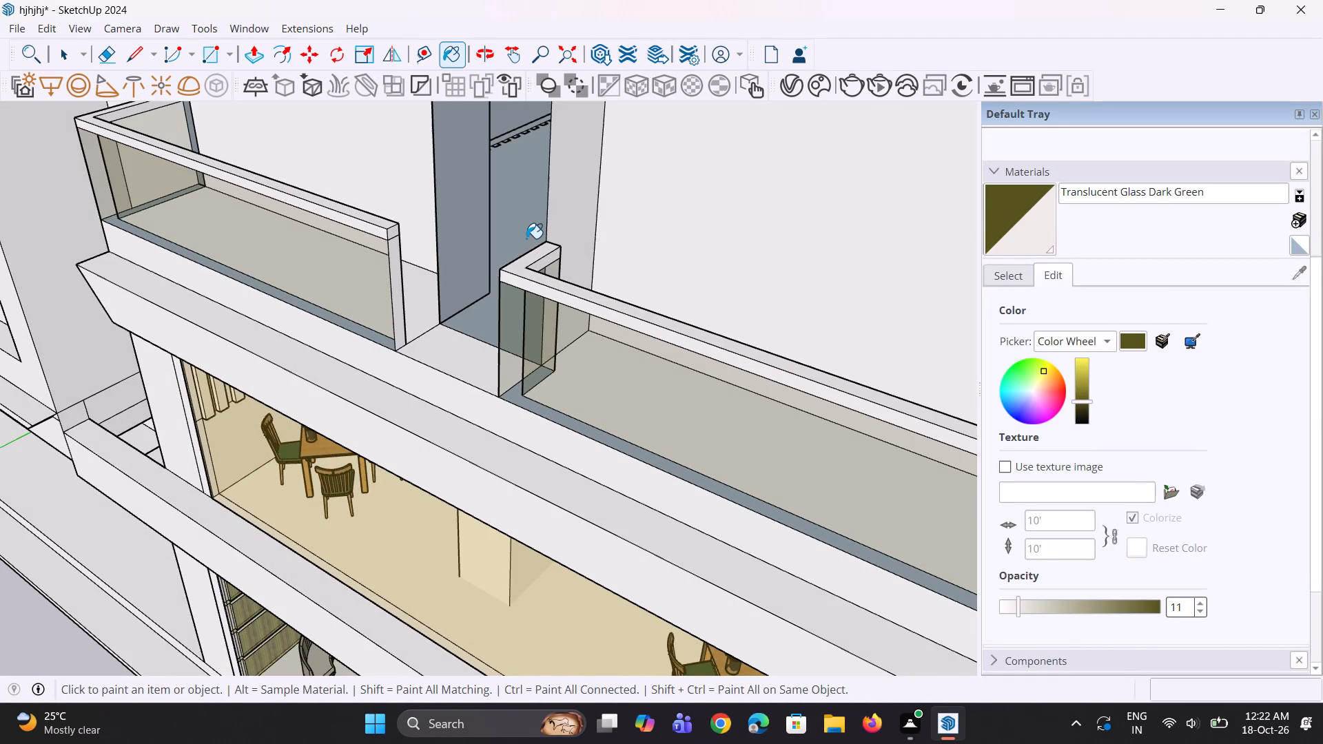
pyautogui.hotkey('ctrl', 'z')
# Copy the inner vertical end edges of the other terrace section's panel and top rail, beside the pillar, about 3 1/16" along the railing.
pyautogui.moveTo(463, 259); pyautogui.dragTo(400, 291, button='middle')
pyautogui.press('space')
pyautogui.press('space')
pyautogui.scroll(3, 369, 273)
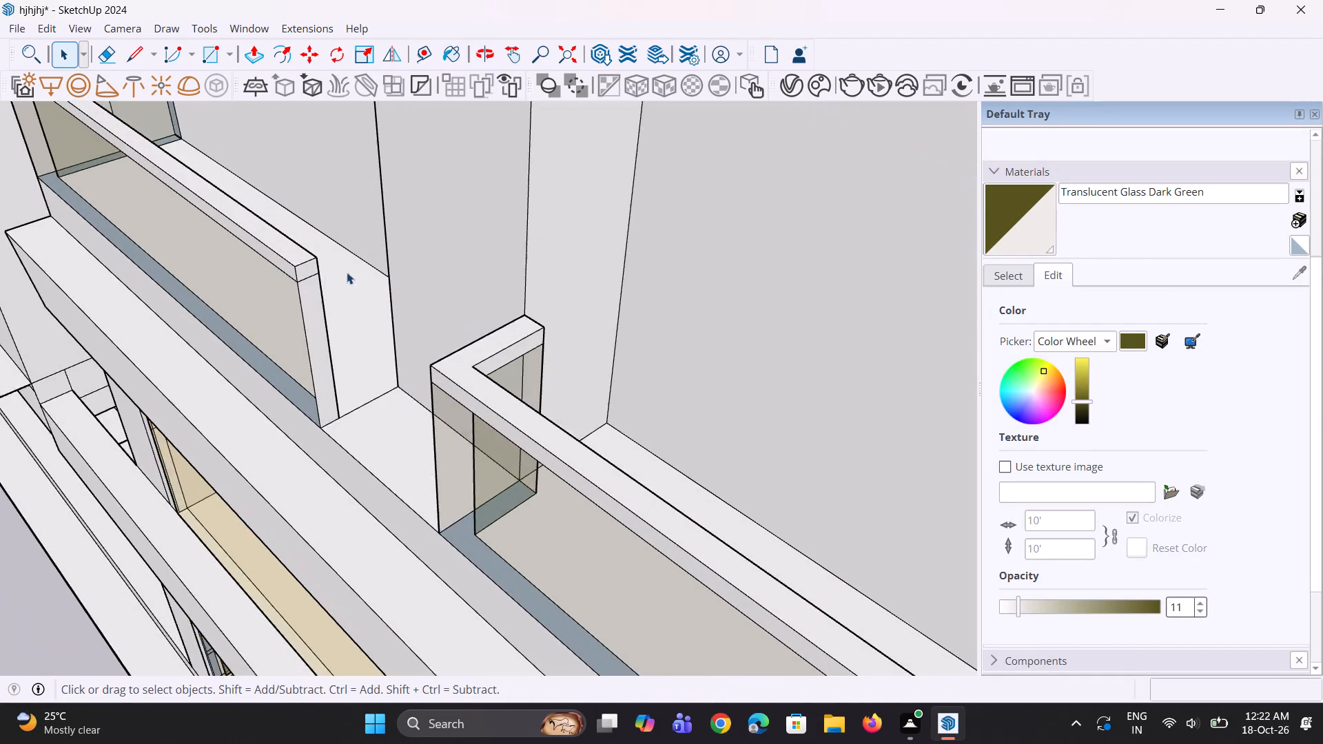
pyautogui.scroll(7, 347, 272)
pyautogui.moveTo(305, 295); pyautogui.dragTo(222, 313, button='middle')
pyautogui.scroll(5, 307, 298)
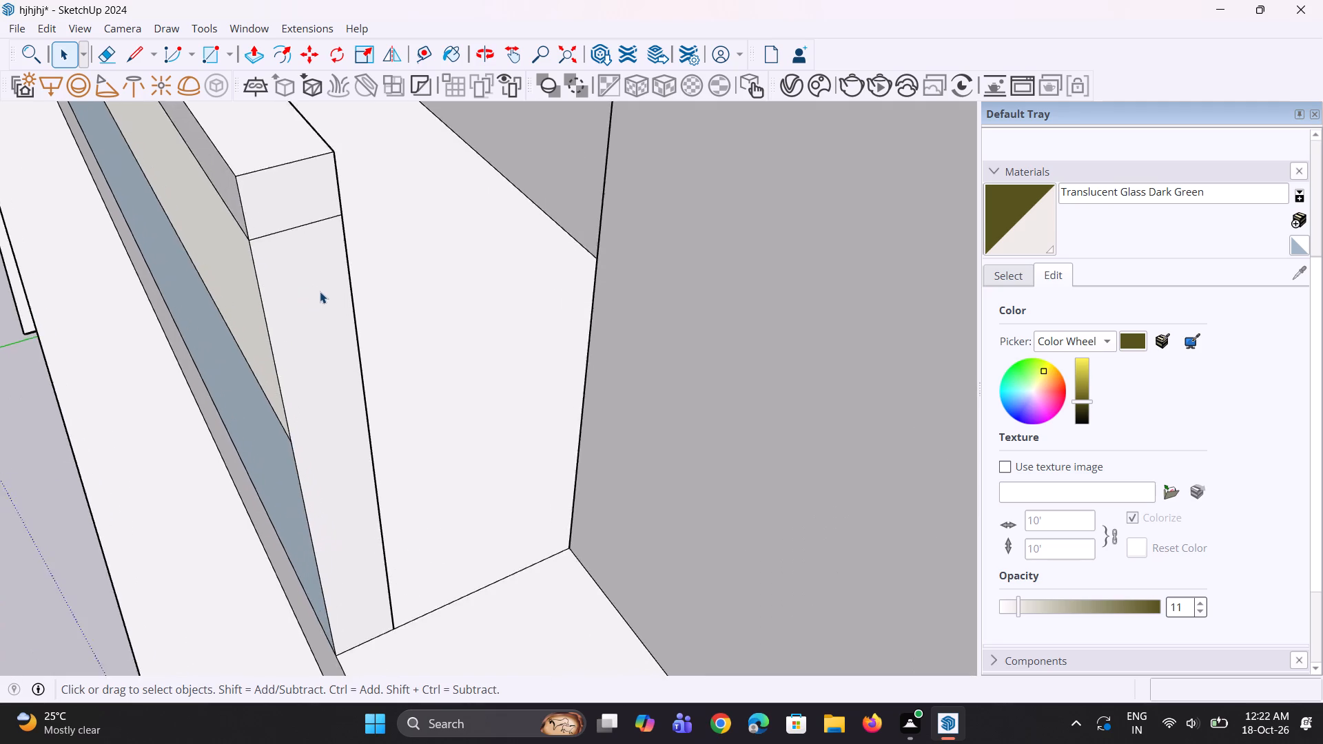
pyautogui.scroll(8, 320, 291)
pyautogui.moveTo(353, 282); pyautogui.dragTo(187, 324, button='middle')
pyautogui.scroll(-5, 197, 320)
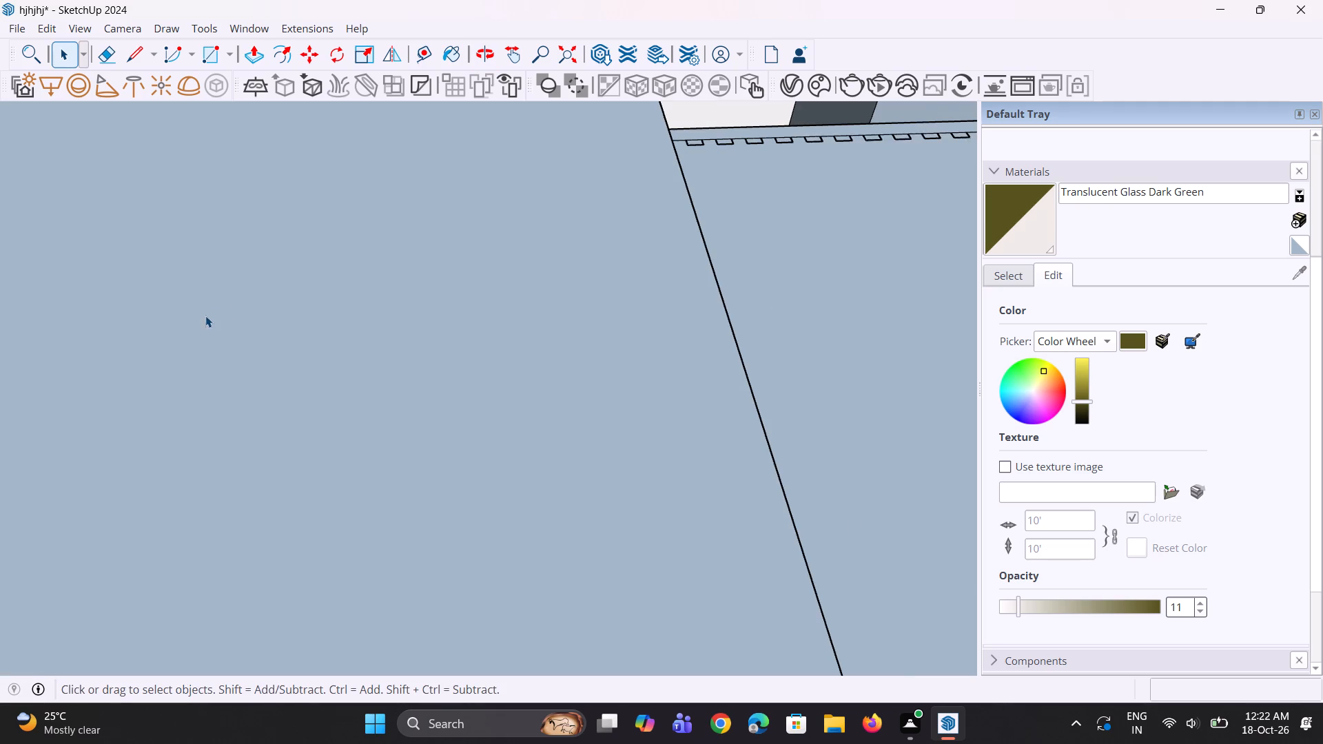
pyautogui.moveTo(254, 300); pyautogui.dragTo(402, 278, button='middle')
pyautogui.scroll(-6, 458, 280)
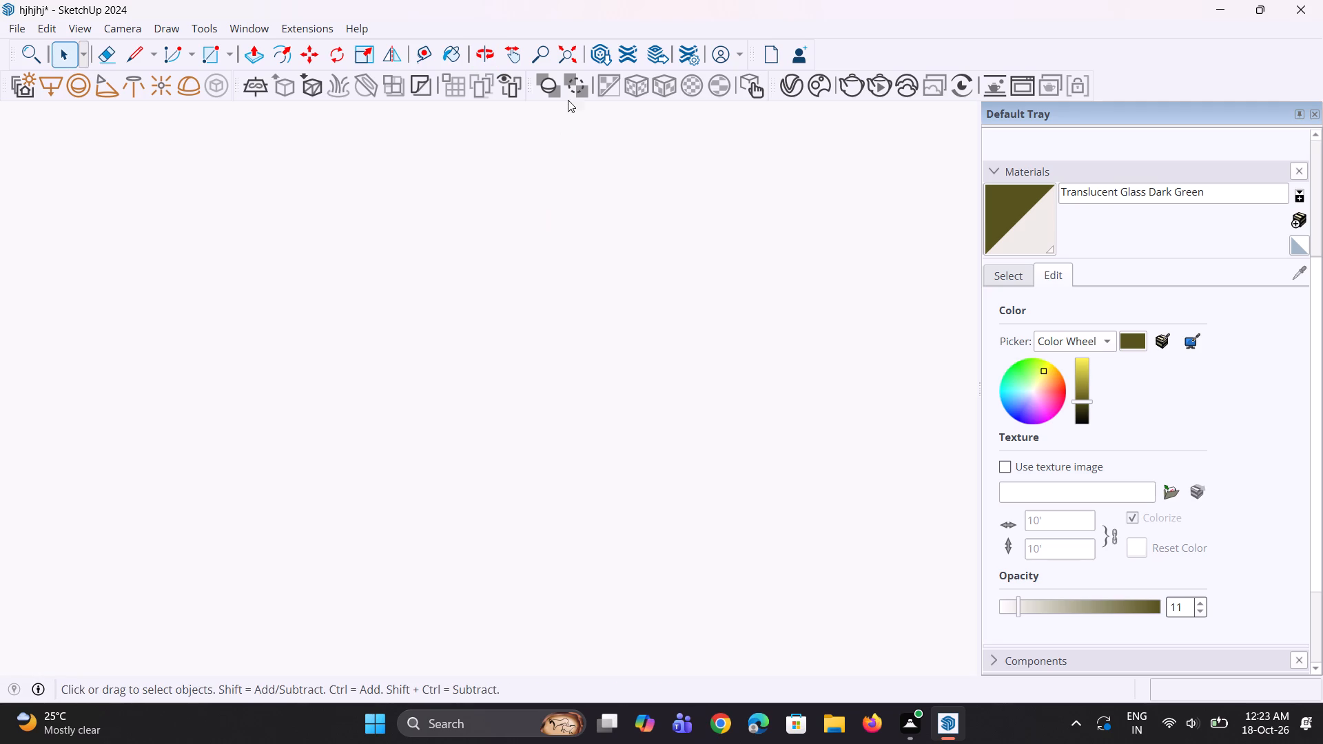
pyautogui.click(581, 59)
pyautogui.scroll(2, 397, 329)
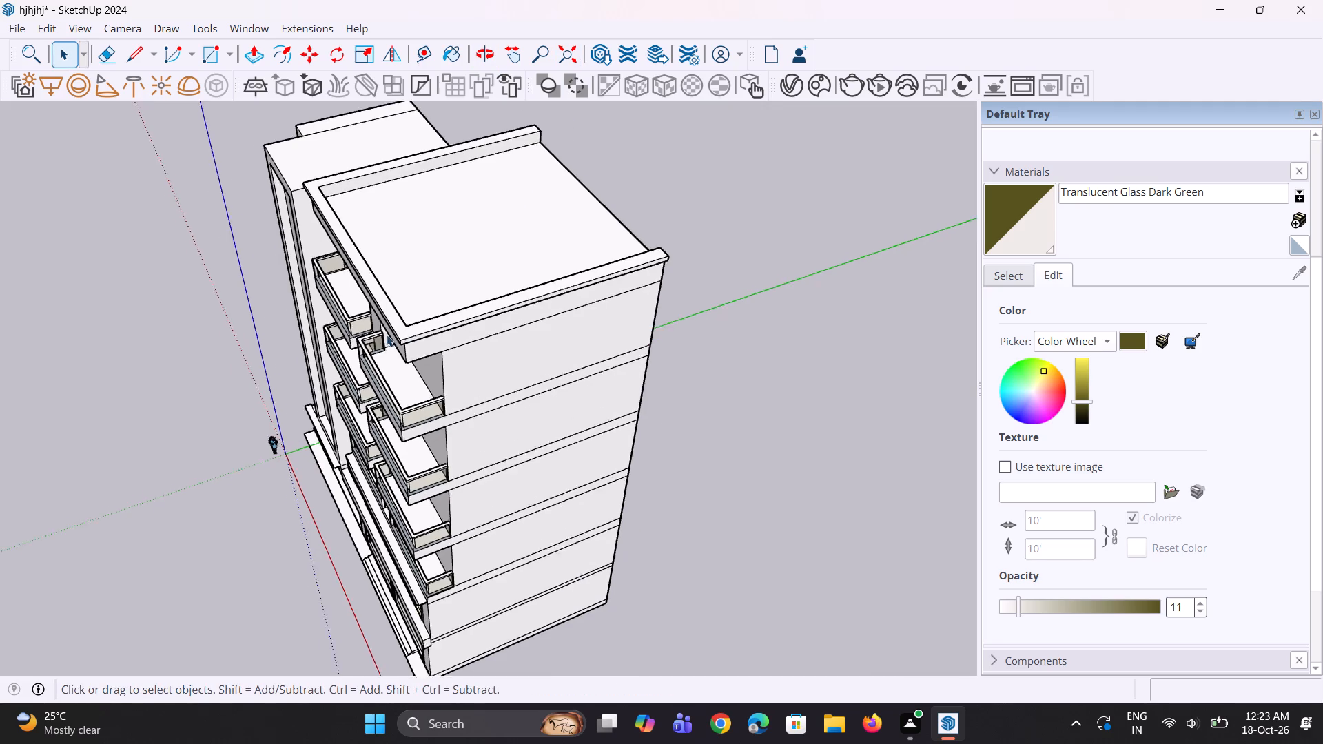
pyautogui.scroll(4, 387, 335)
pyautogui.scroll(3, 364, 475)
pyautogui.scroll(-9, 409, 285)
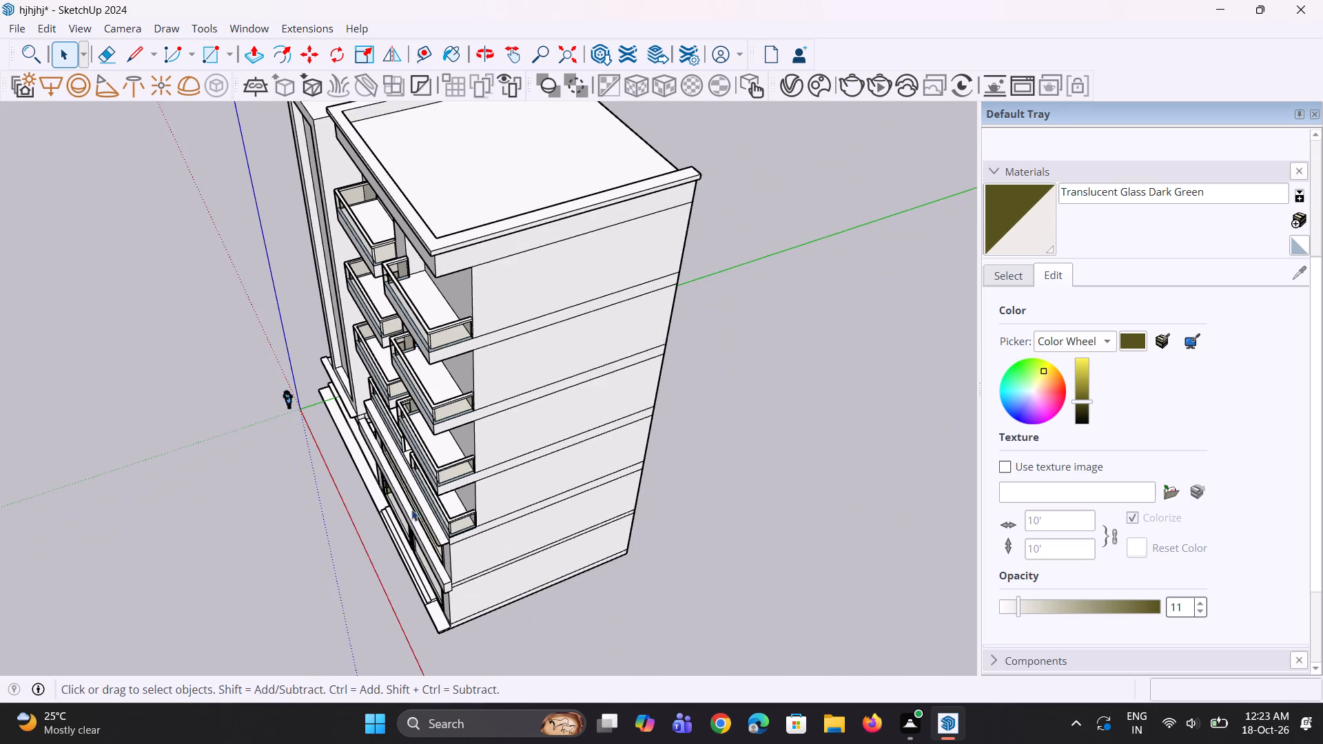
pyautogui.scroll(13, 408, 534)
pyautogui.scroll(3, 380, 344)
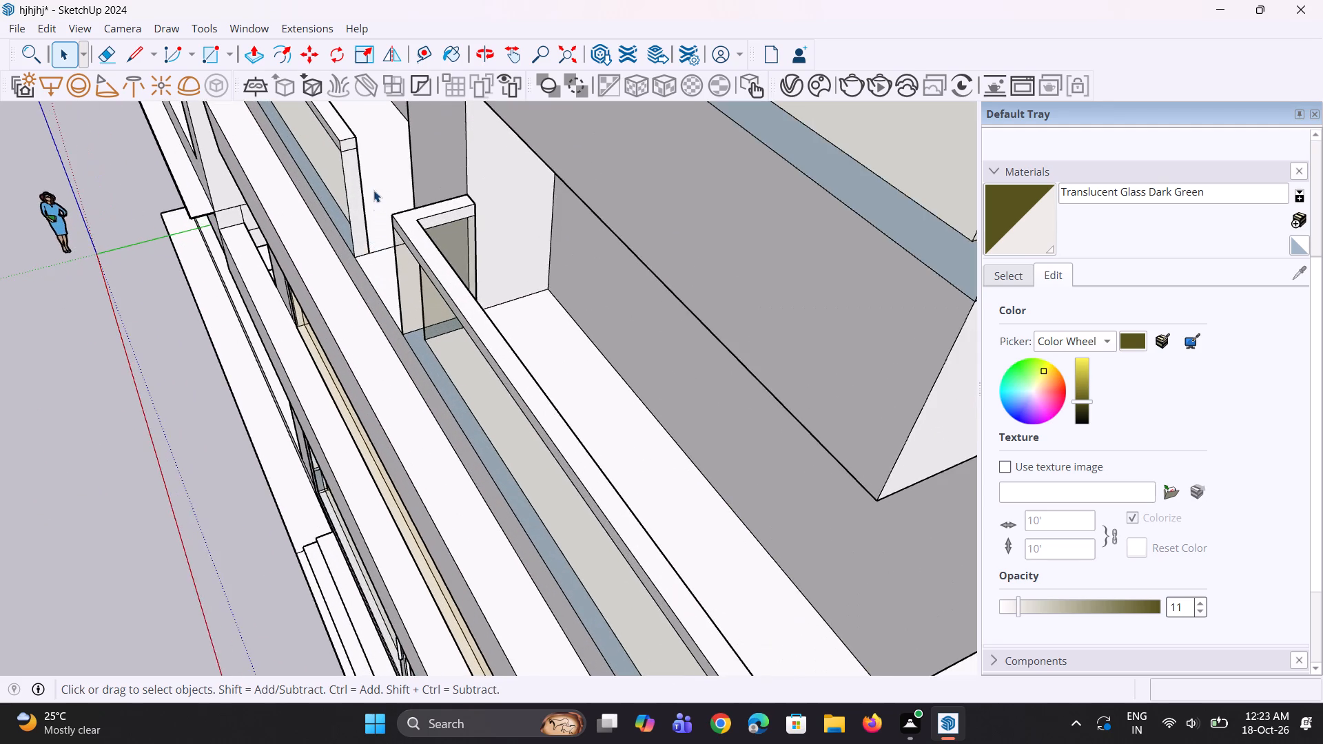
pyautogui.scroll(6, 373, 190)
pyautogui.moveTo(359, 218); pyautogui.dragTo(628, 265, button='middle')
pyautogui.scroll(-15, 562, 413)
pyautogui.moveTo(539, 362); pyautogui.dragTo(575, 417, button='middle')
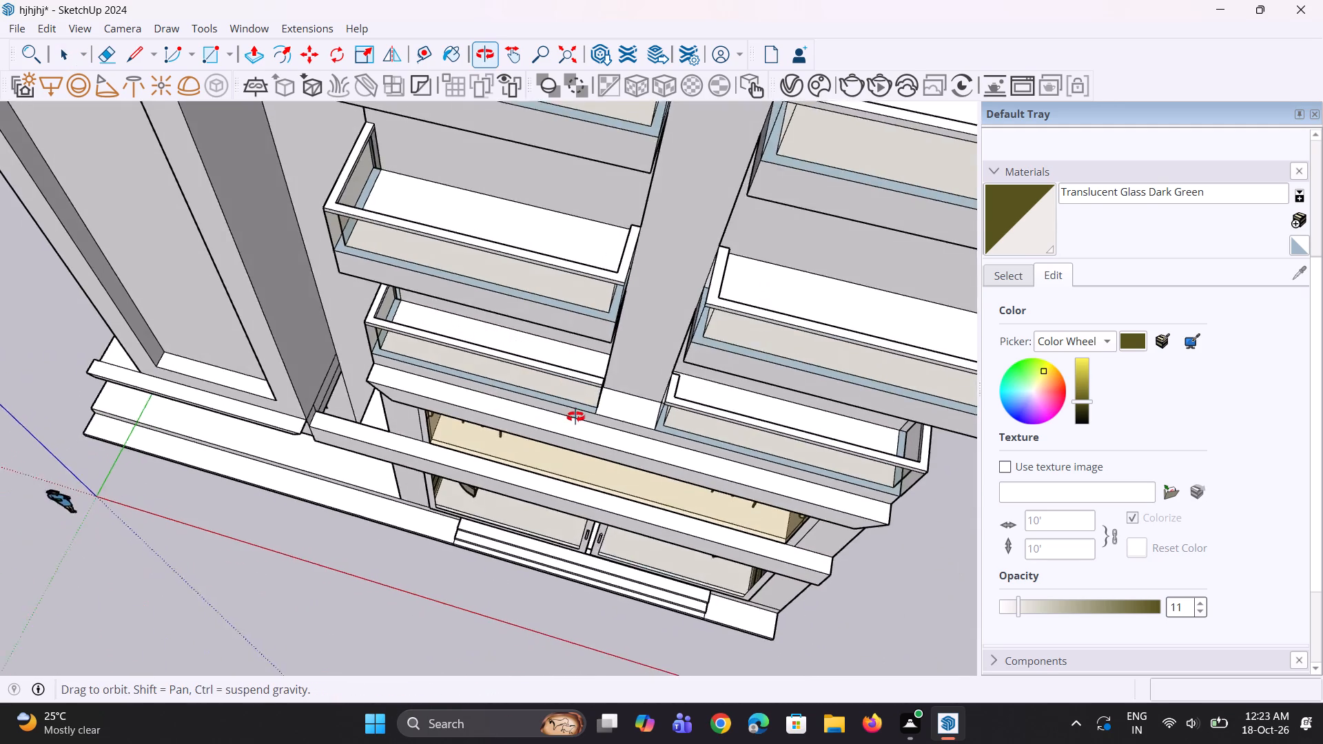
pyautogui.moveTo(575, 417); pyautogui.dragTo(460, 413, button='middle')
pyautogui.scroll(18, 532, 393)
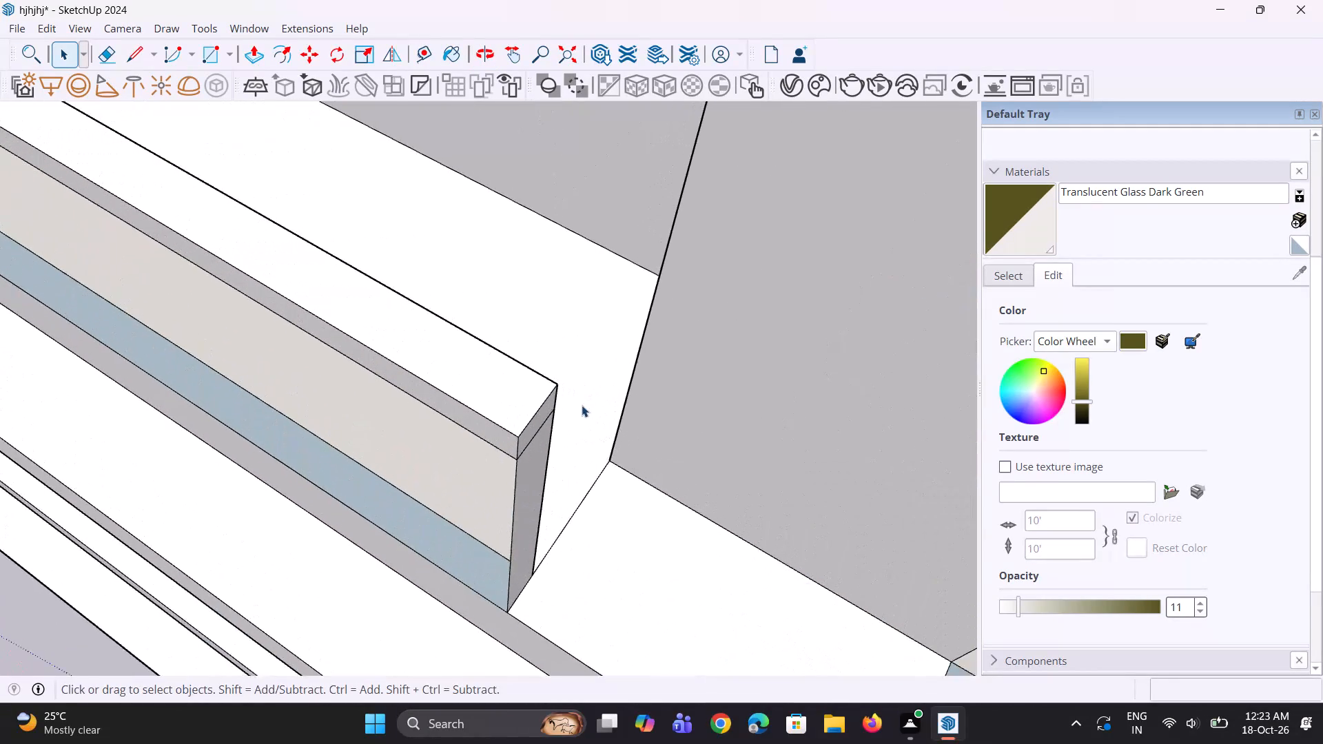
pyautogui.scroll(6, 582, 405)
pyautogui.moveTo(562, 459); pyautogui.dragTo(448, 496, button='middle')
pyautogui.scroll(-3, 465, 448)
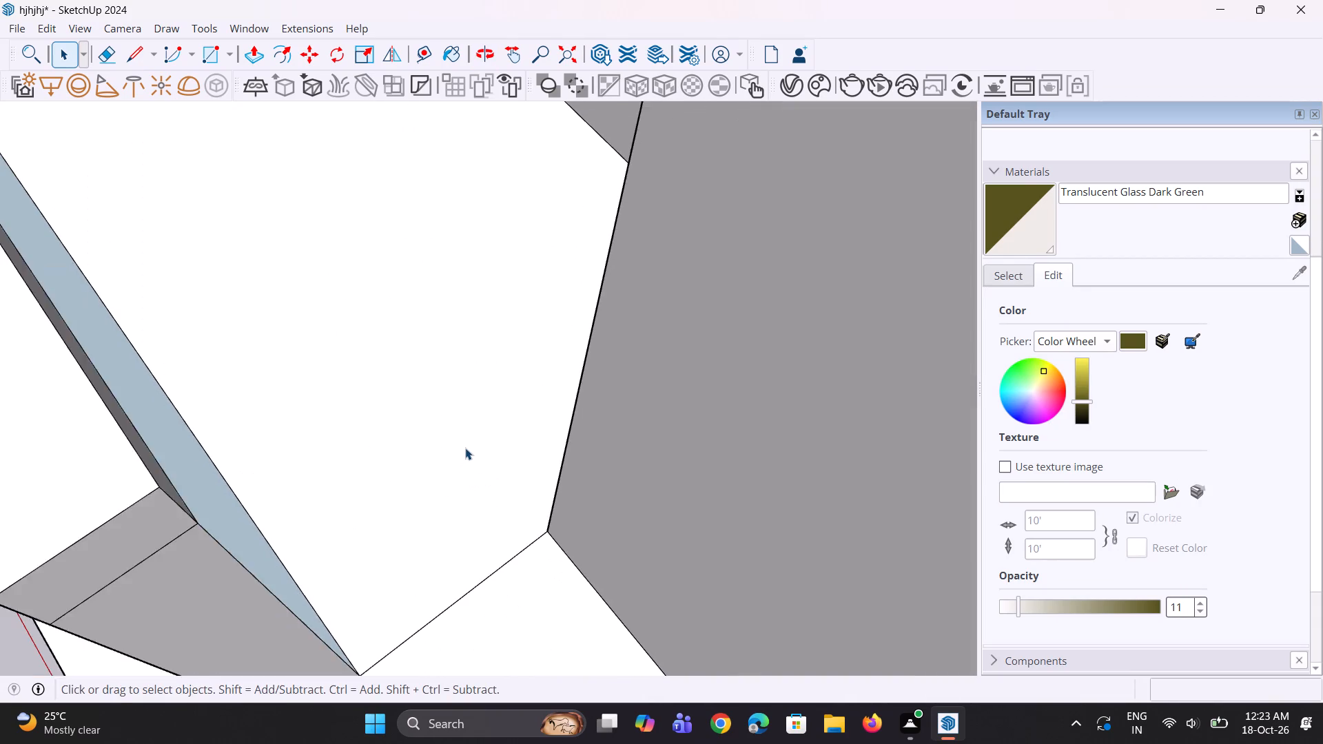
pyautogui.scroll(-2, 465, 448)
pyautogui.moveTo(307, 447); pyautogui.dragTo(193, 465, button='middle')
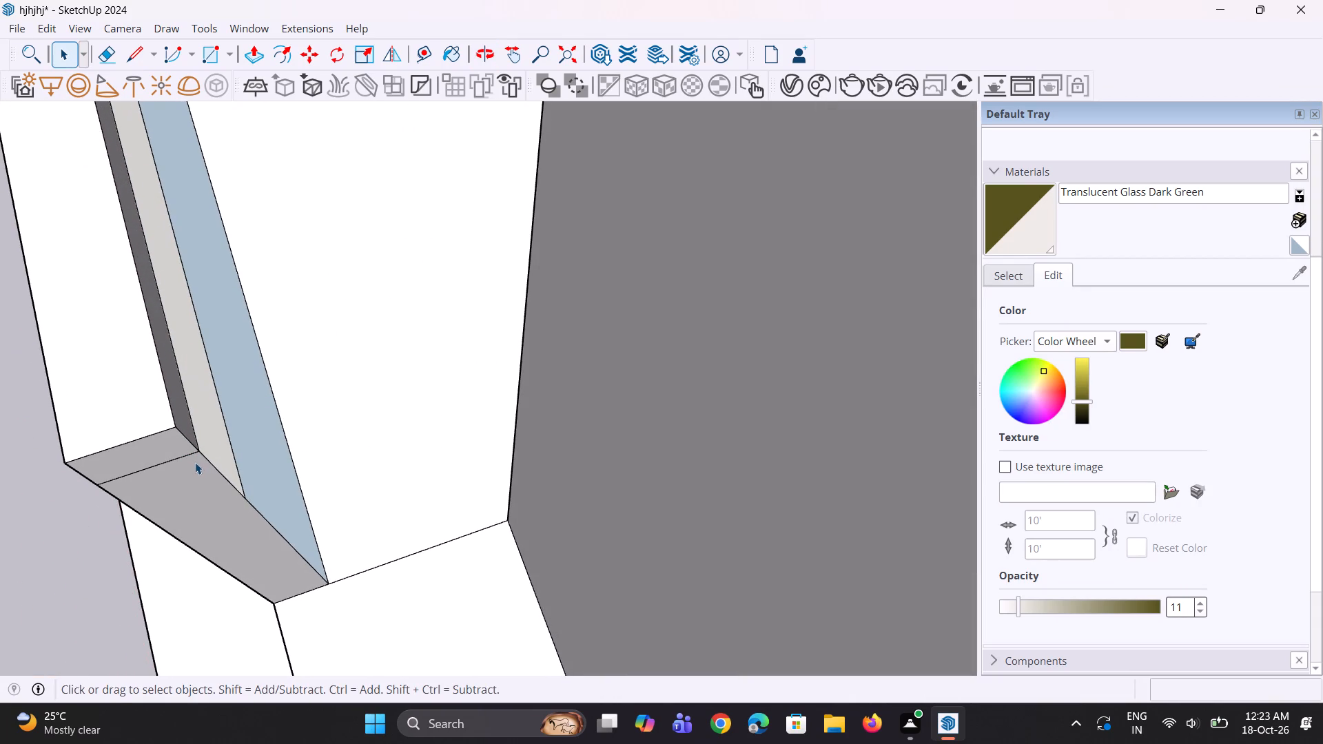
pyautogui.click(207, 456)
pyautogui.scroll(4, 194, 444)
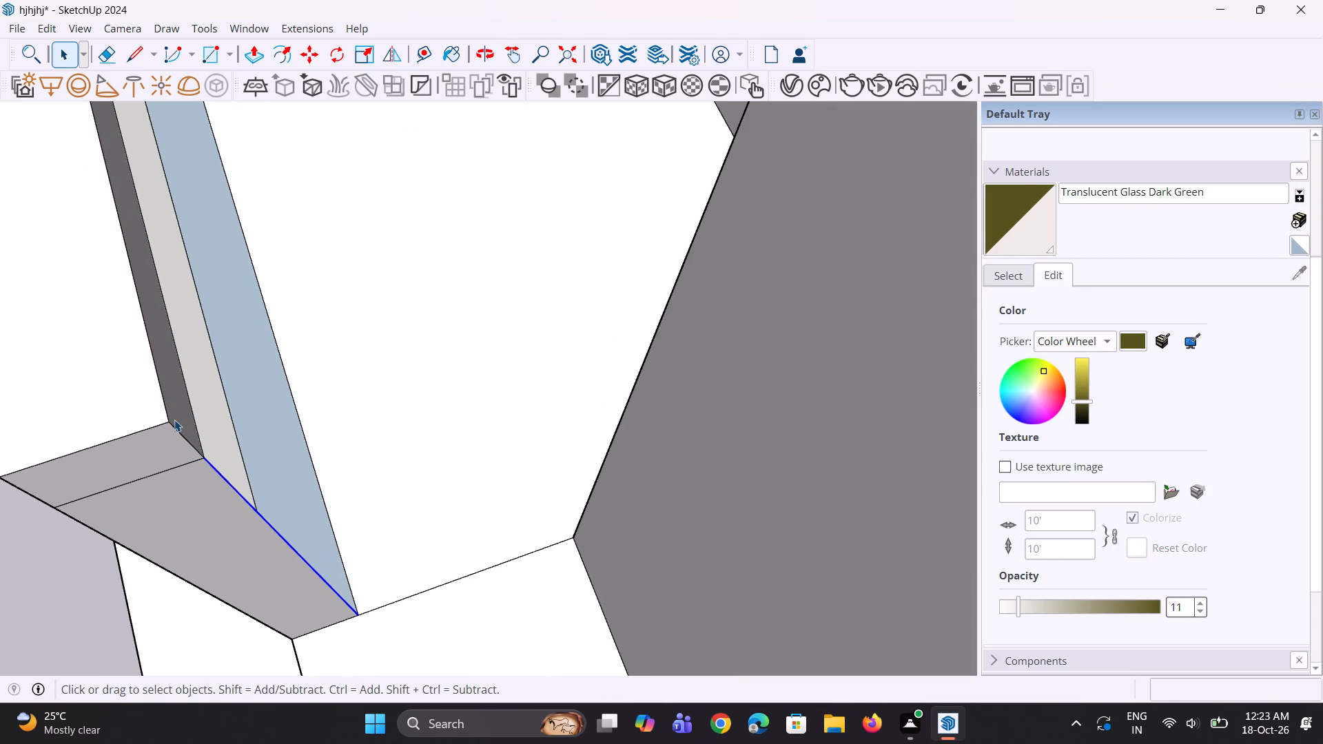
pyautogui.keyDown('ctrl'); pyautogui.click(176, 427); pyautogui.keyUp('ctrl')
pyautogui.press('m')
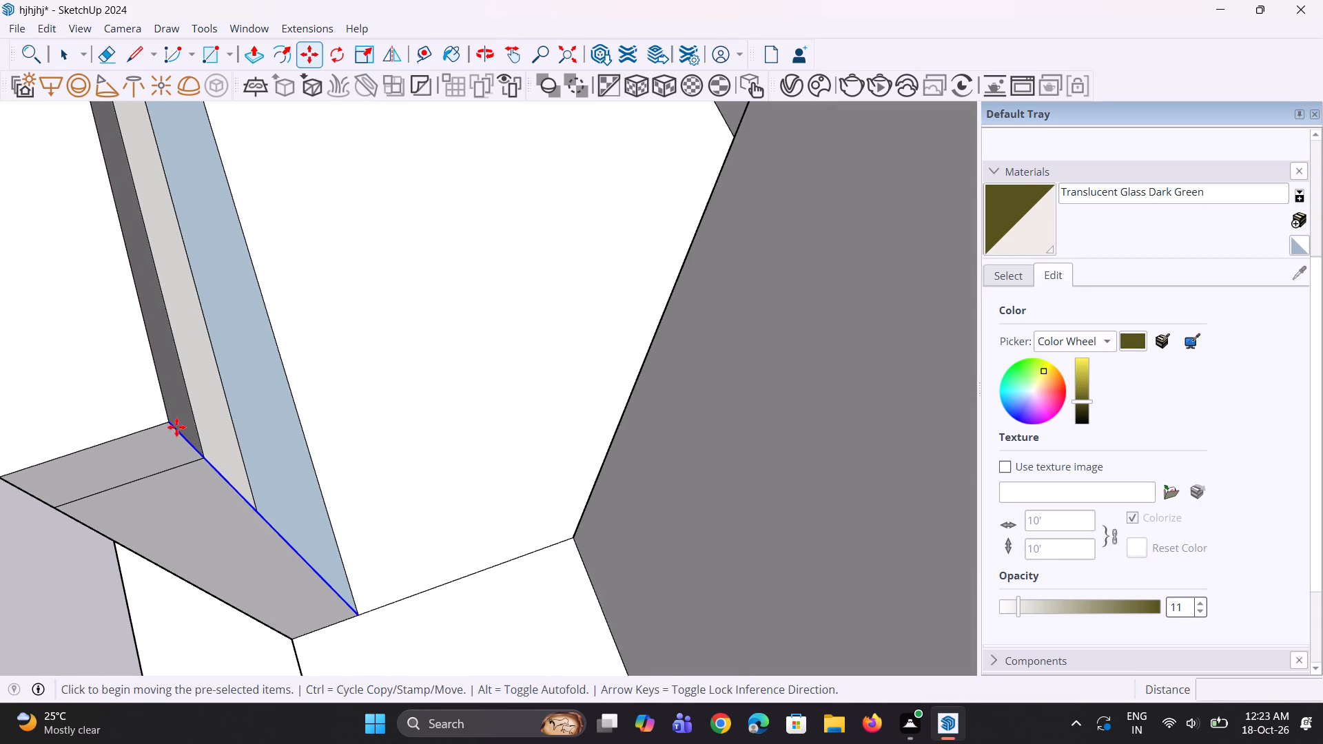
pyautogui.click(169, 419)
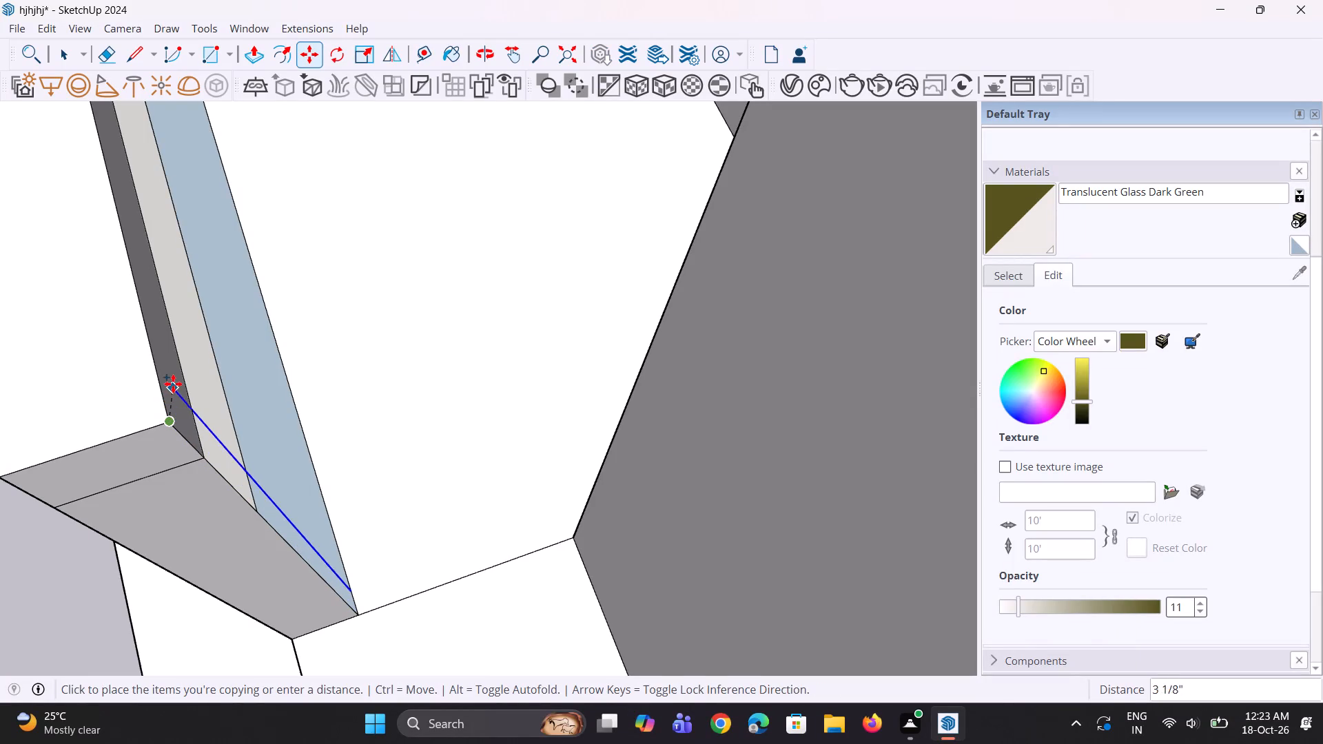
pyautogui.click(156, 347)
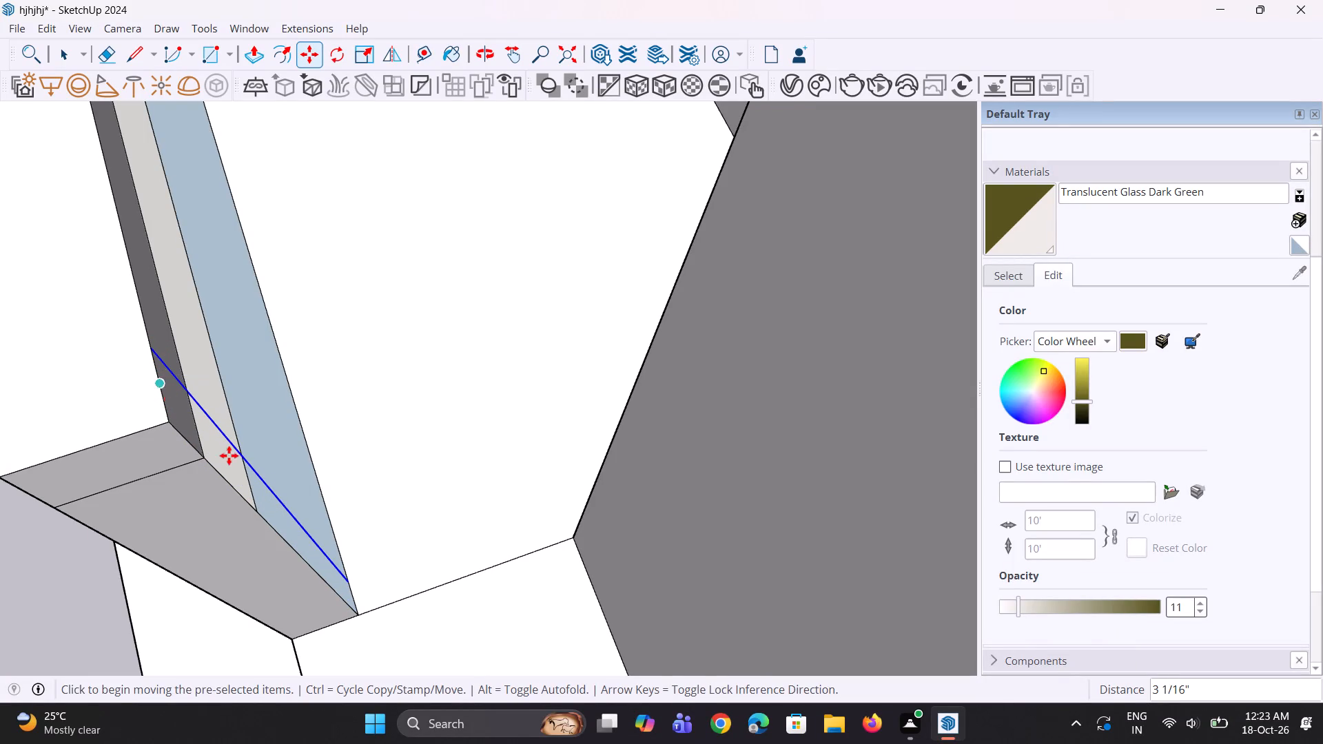
# Push/Pull the new end strip of the glass panel about 1' 8 3/16" as a side return and extend the top rail strip equally.
pyautogui.press('p')
pyautogui.click(281, 517)
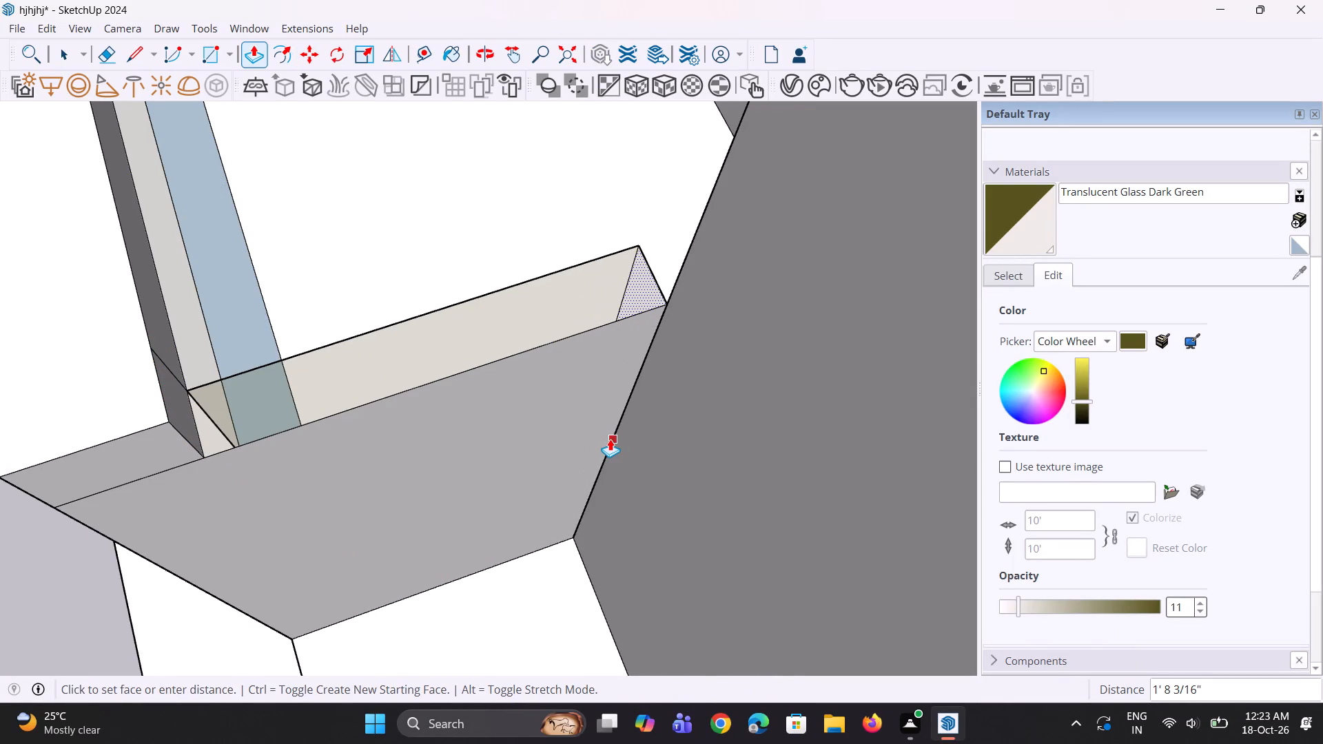
pyautogui.click(610, 439)
pyautogui.doubleClick(187, 405)
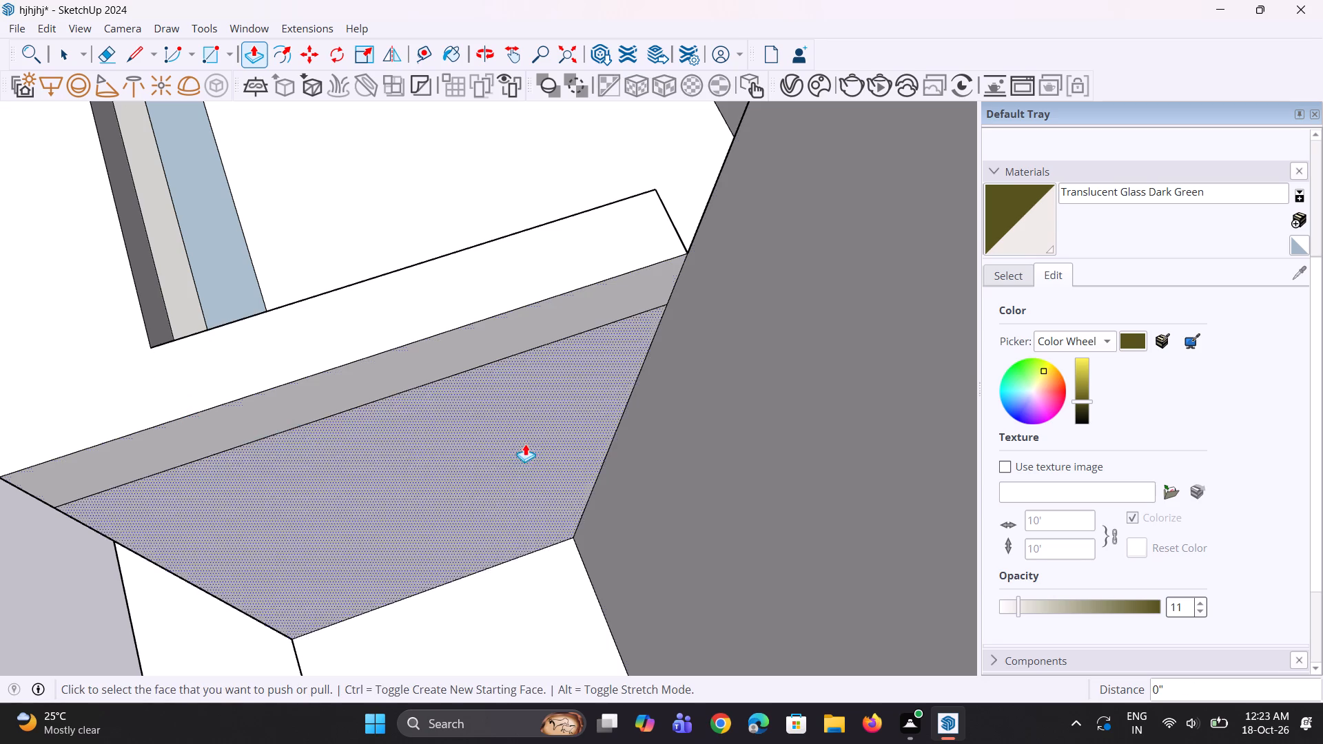
# Paint the outer face of the pillar-side return below the top rail with Translucent Glass Dark Green.
pyautogui.click(998, 216)
pyautogui.click(557, 420)
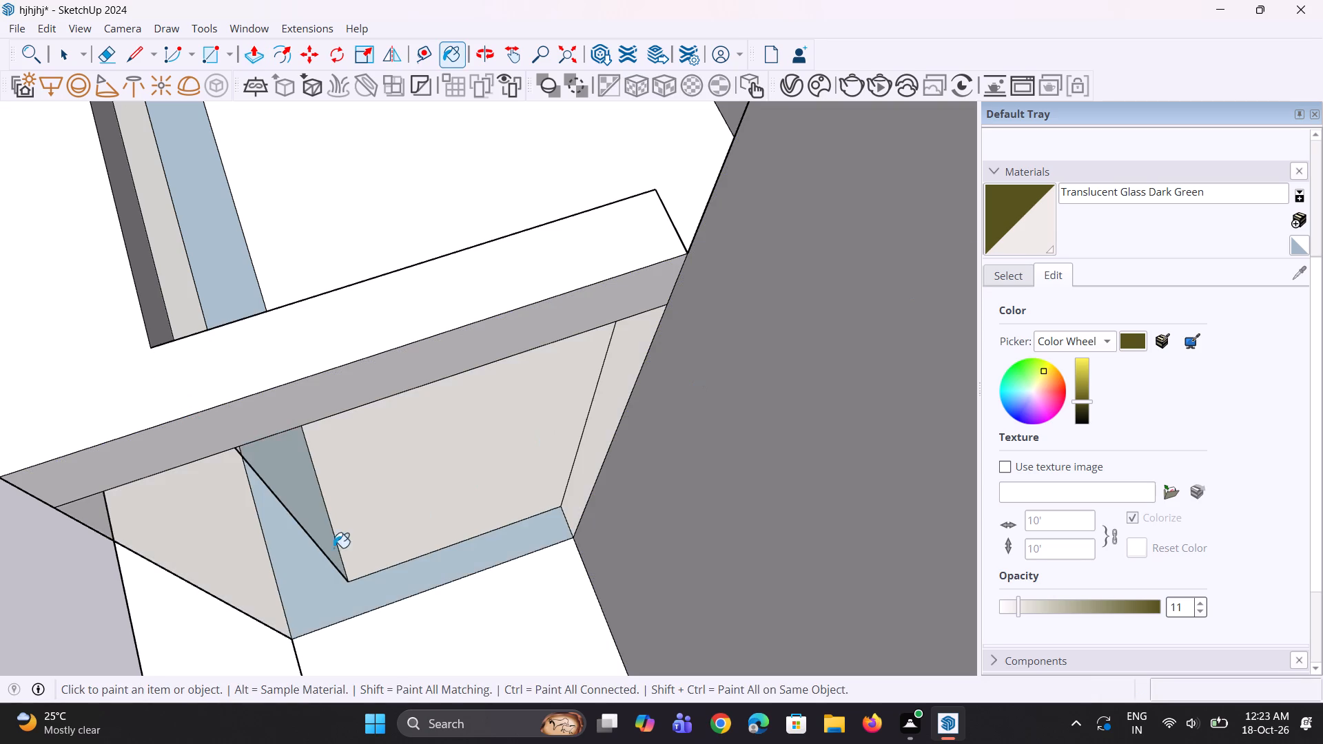
# Push/Pull the inner face of the pillar-side return's top rail by about 1/2".
pyautogui.moveTo(322, 555); pyautogui.dragTo(720, 492, button='middle')
pyautogui.scroll(-10, 716, 485)
pyautogui.moveTo(582, 514); pyautogui.dragTo(498, 562, button='middle')
pyautogui.moveTo(488, 552); pyautogui.dragTo(629, 479, button='middle')
pyautogui.scroll(3, 685, 433)
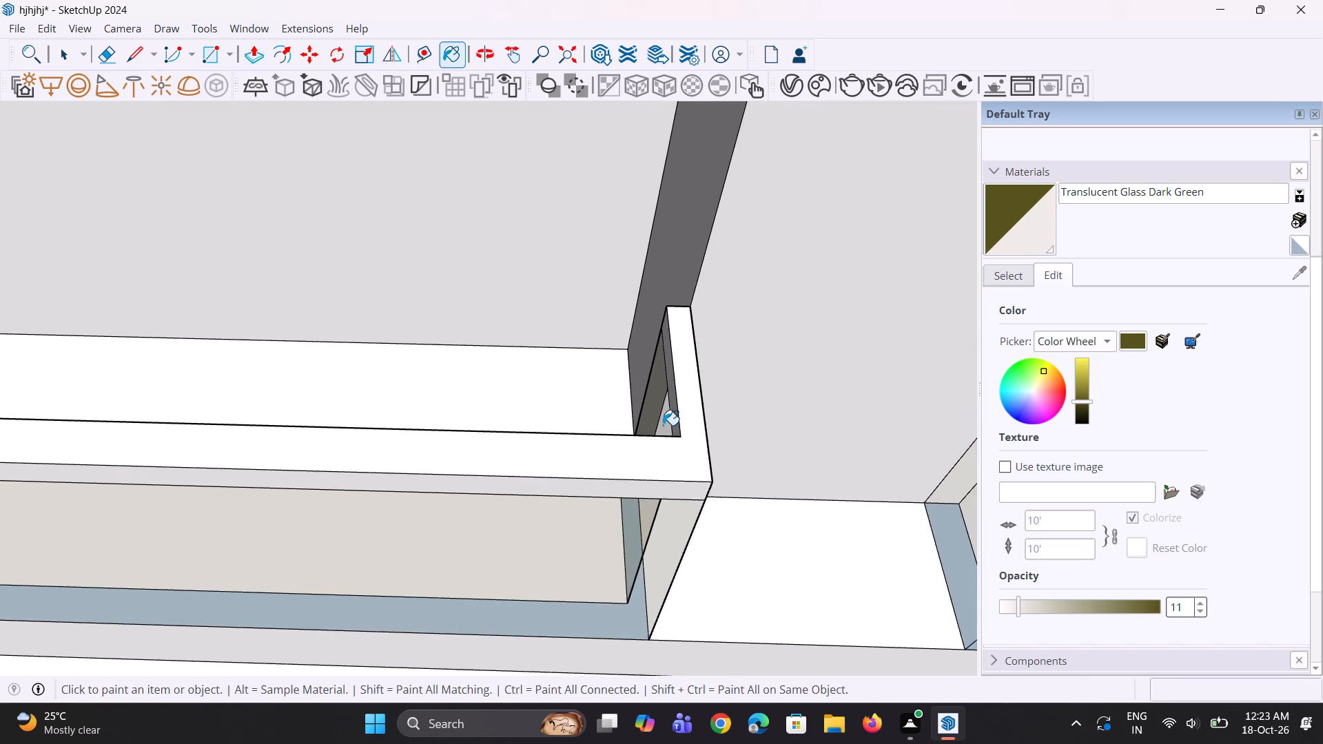
pyautogui.scroll(2, 663, 425)
pyautogui.press('p')
pyautogui.scroll(1, 663, 425)
pyautogui.click(675, 416)
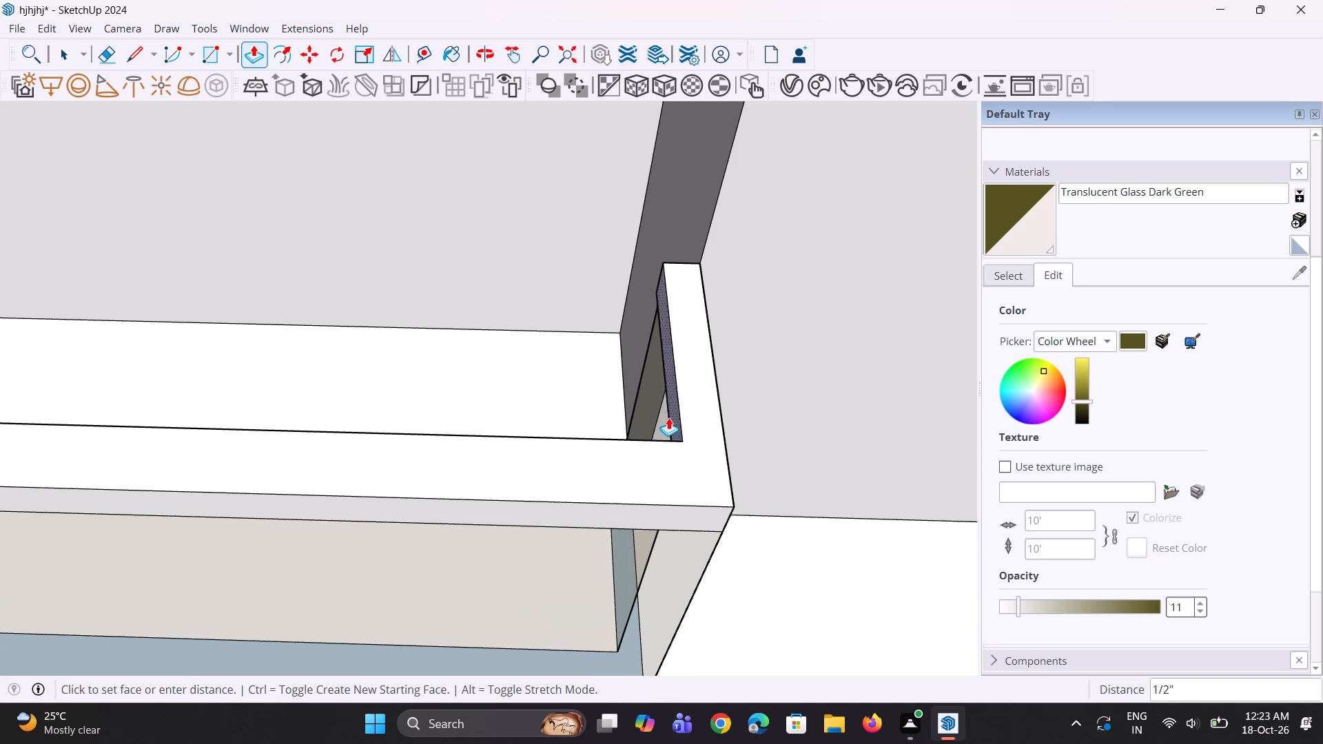
pyautogui.click(663, 420)
# Push/Pull the inner face of this terrace's front top rail about 3/8" and repeat the offset on the glass panel's inner face.
pyautogui.moveTo(597, 456); pyautogui.dragTo(569, 583, button='middle')
pyautogui.scroll(4, 542, 532)
pyautogui.moveTo(509, 510); pyautogui.dragTo(490, 617, button='middle')
pyautogui.click(431, 659)
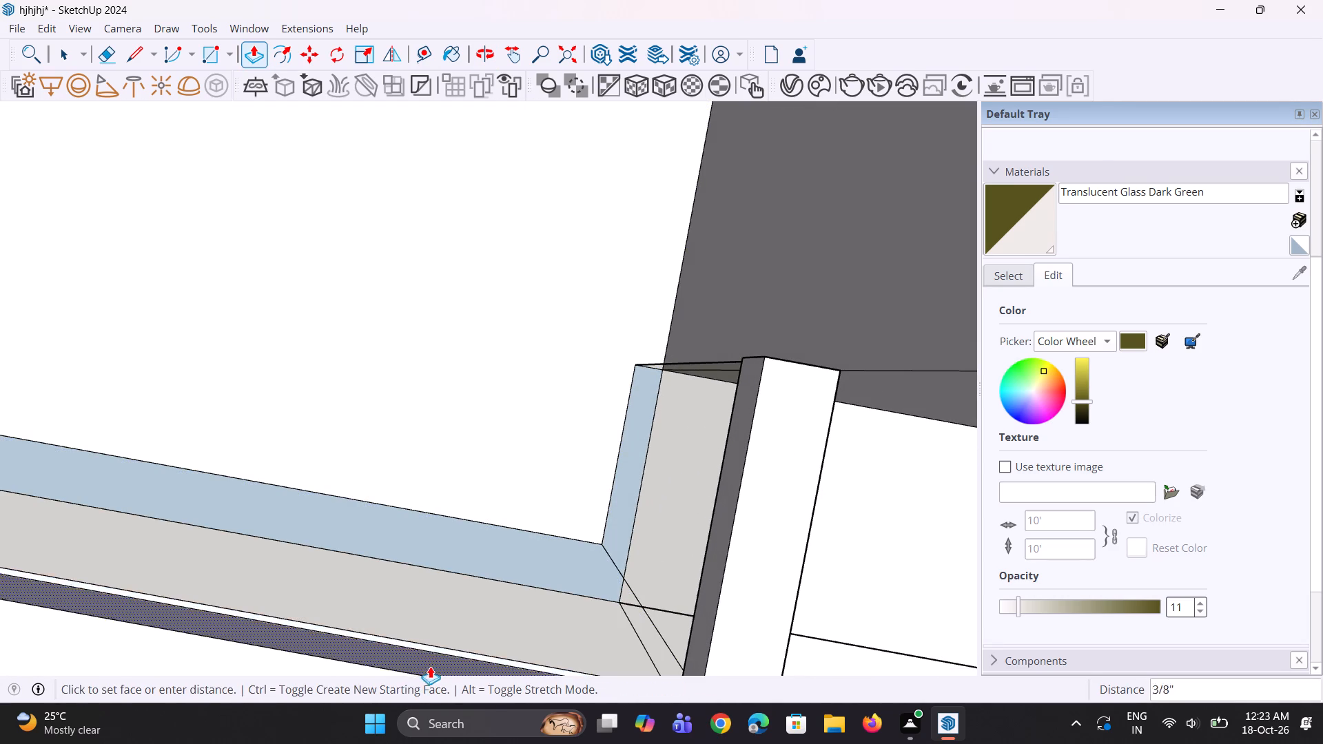
pyautogui.click(424, 674)
pyautogui.doubleClick(424, 619)
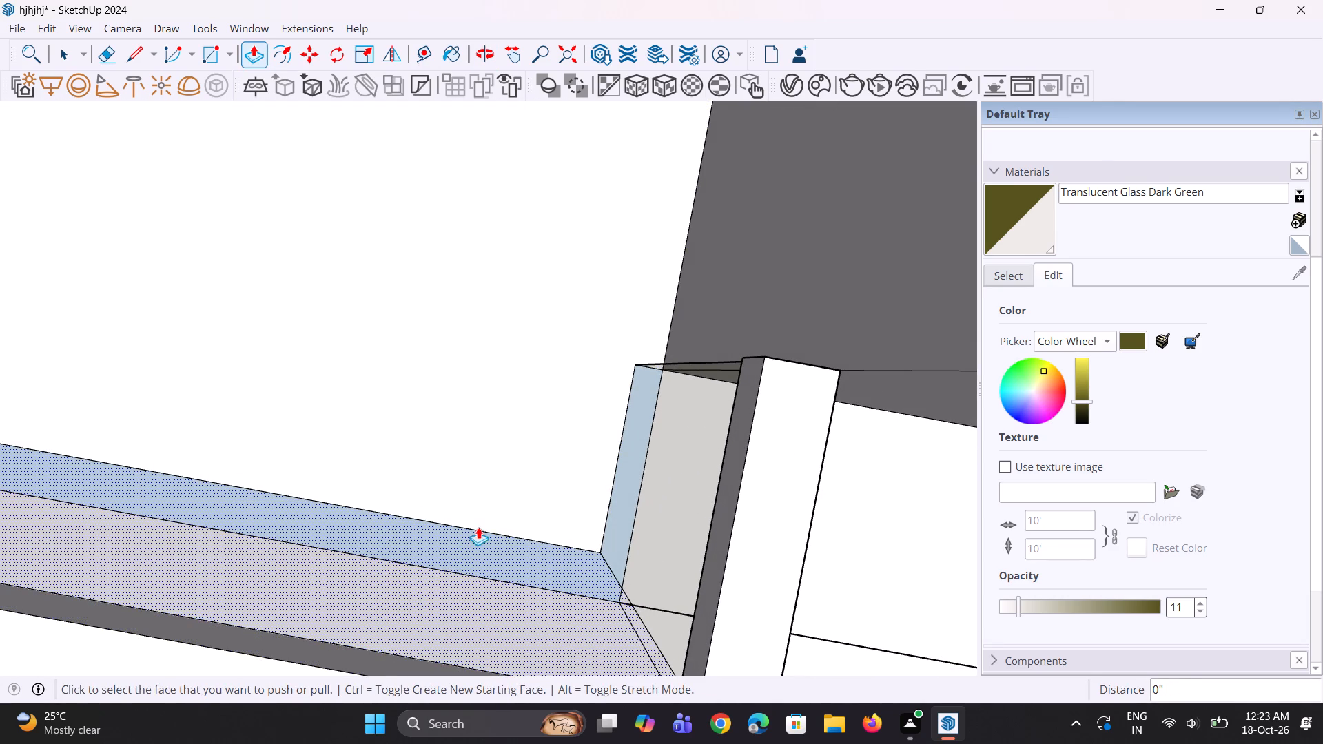
# Examine the railings of both terrace sections and the neighbouring balconies for completeness, including their side returns and corners.
pyautogui.scroll(-7, 480, 526)
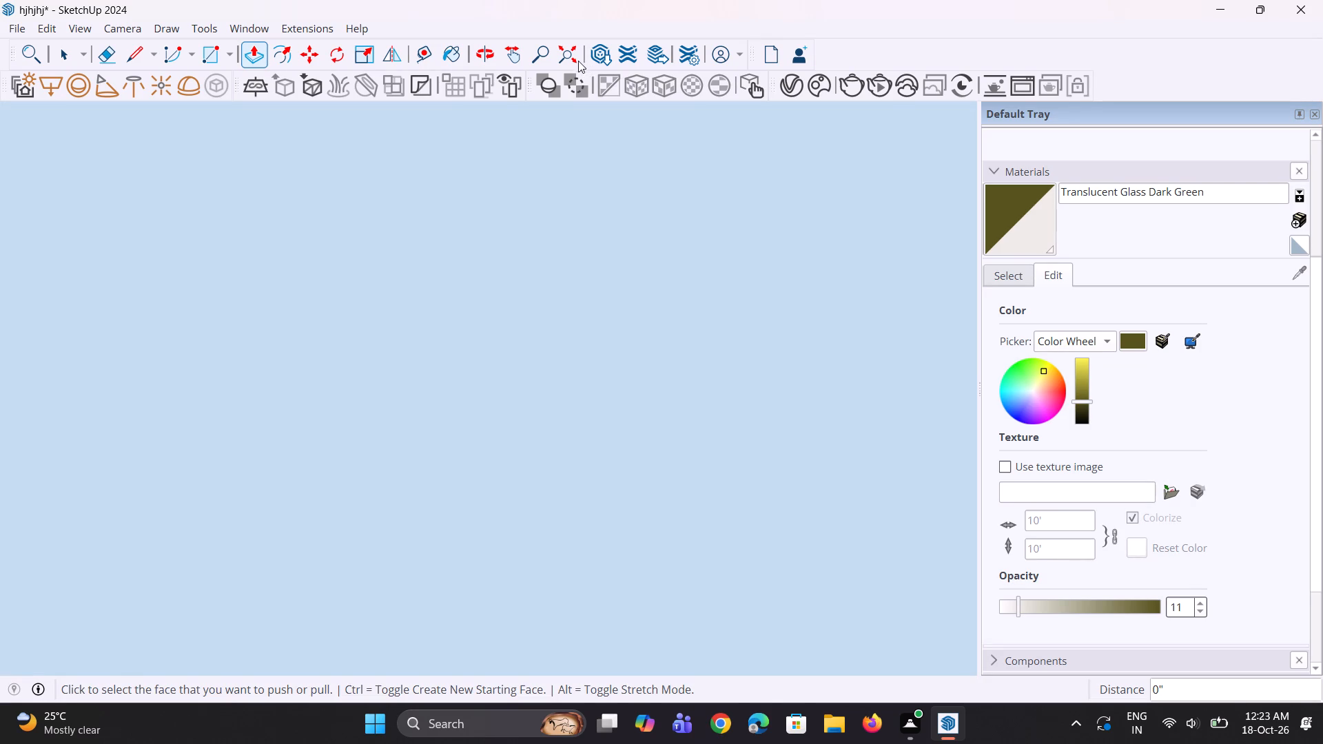
pyautogui.click(563, 59)
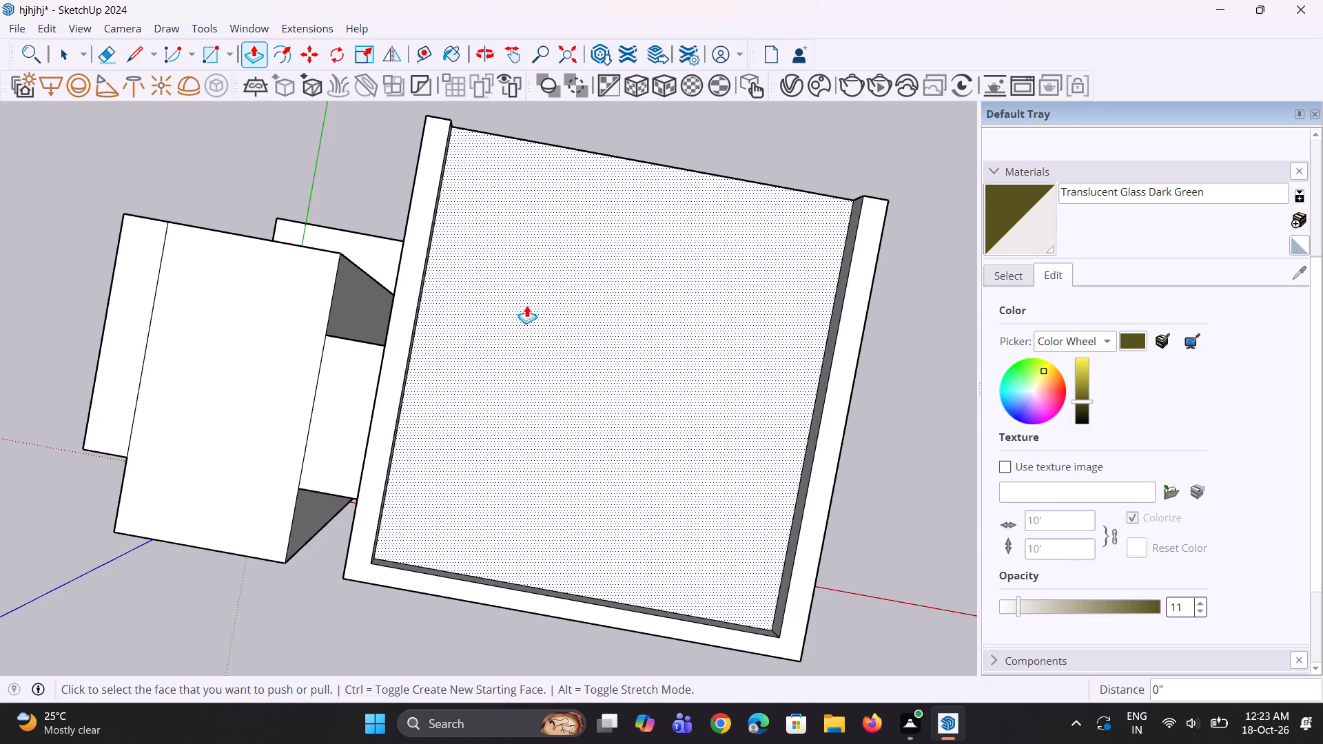
pyautogui.moveTo(492, 352); pyautogui.dragTo(510, 127, button='middle')
pyautogui.scroll(3, 484, 382)
pyautogui.scroll(3, 562, 477)
pyautogui.scroll(8, 615, 590)
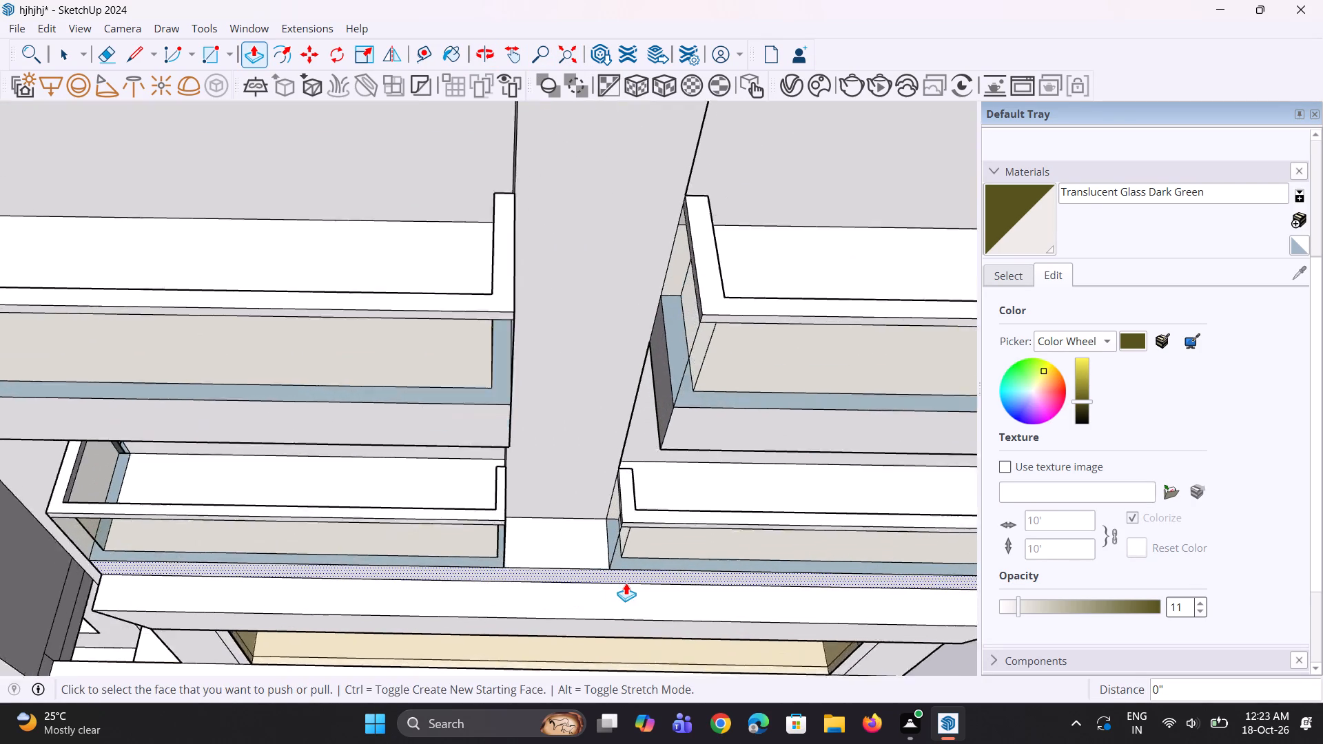
pyautogui.scroll(3, 681, 545)
pyautogui.moveTo(706, 519); pyautogui.dragTo(537, 564, button='middle')
pyautogui.scroll(1, 540, 564)
pyautogui.scroll(-3, 533, 528)
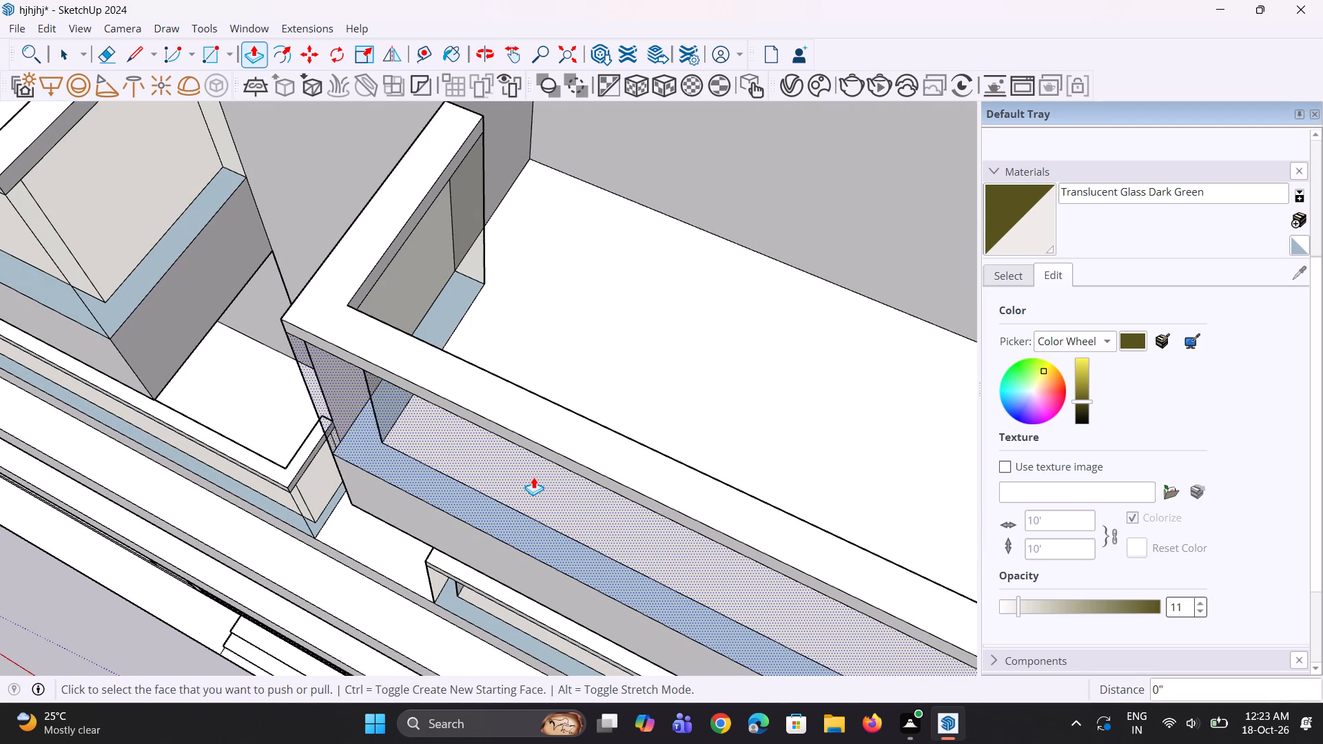
pyautogui.moveTo(595, 360); pyautogui.dragTo(710, 260, button='middle')
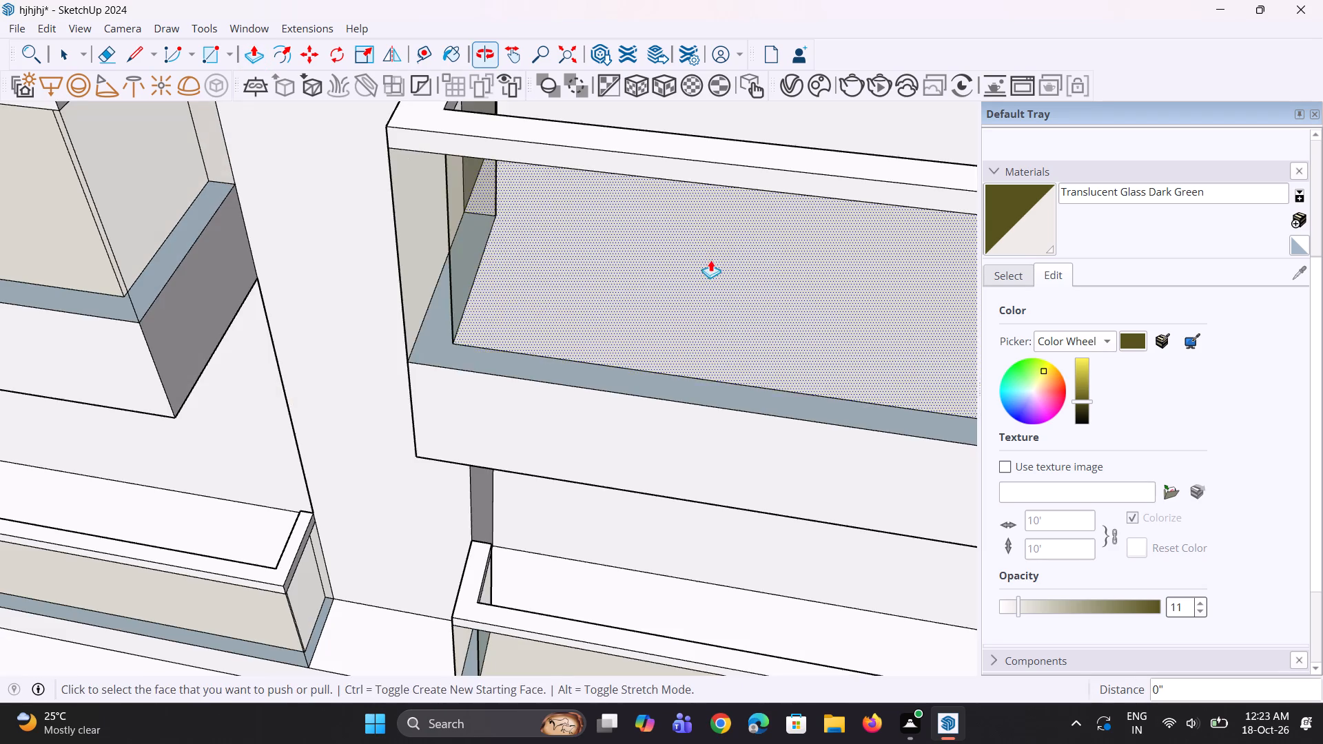
pyautogui.scroll(-16, 708, 276)
pyautogui.moveTo(714, 462); pyautogui.dragTo(686, 541, button='middle')
pyautogui.scroll(14, 730, 555)
pyautogui.moveTo(779, 503); pyautogui.dragTo(729, 545, button='middle')
pyautogui.scroll(2, 662, 570)
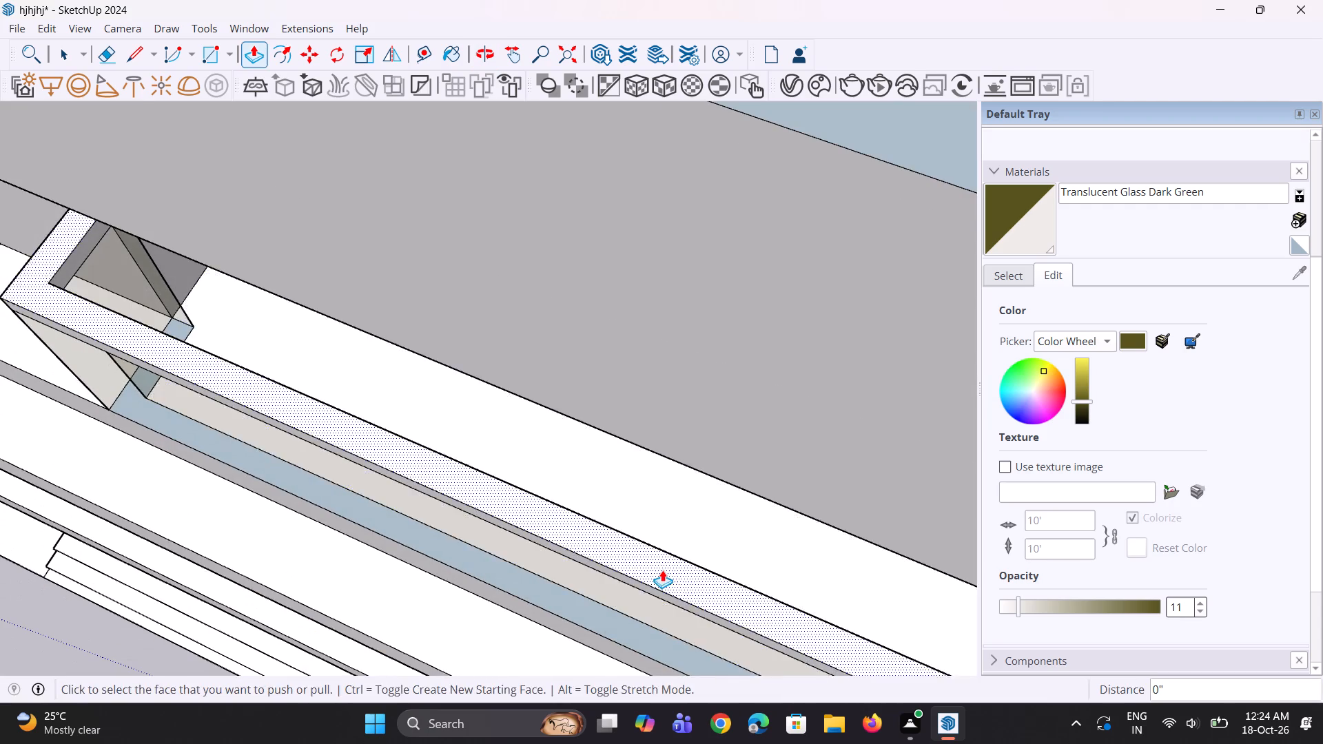
pyautogui.scroll(3, 662, 570)
pyautogui.moveTo(661, 570); pyautogui.dragTo(732, 456, button='middle')
pyautogui.scroll(-11, 501, 400)
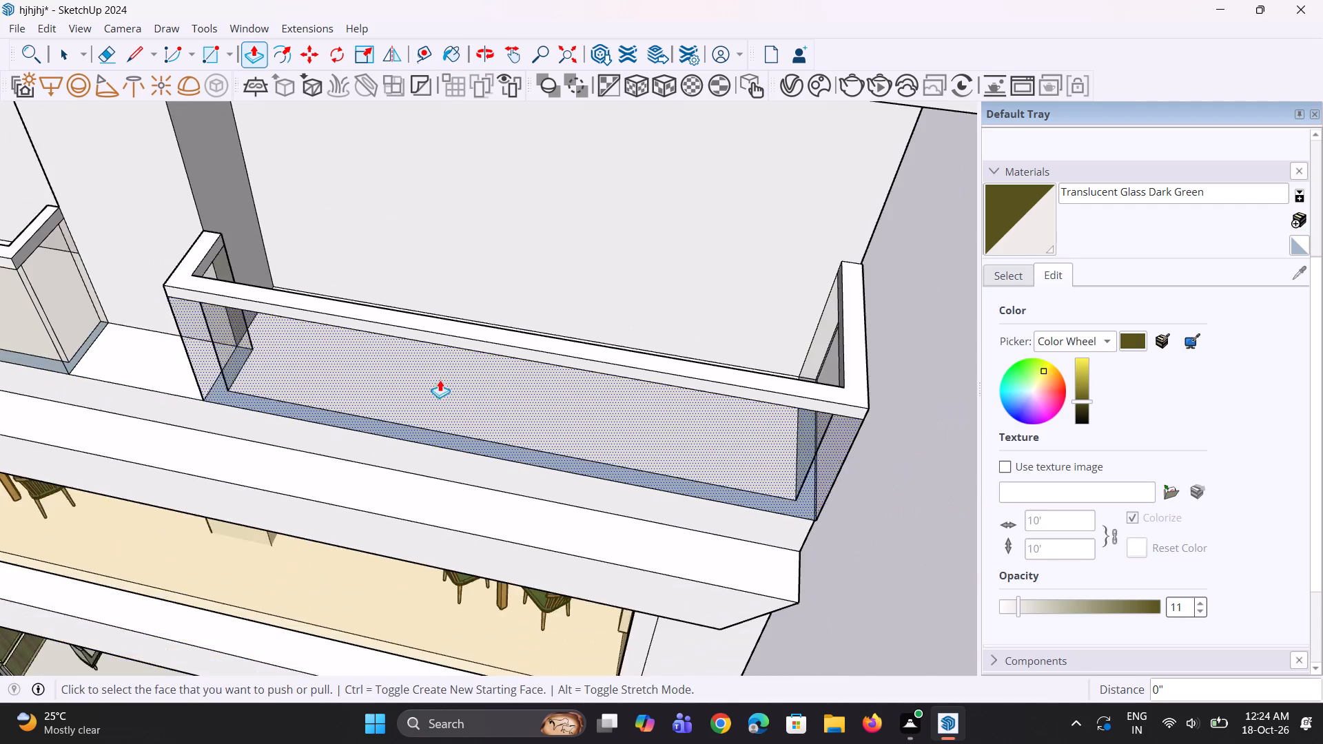
pyautogui.scroll(-5, 429, 379)
pyautogui.moveTo(423, 383); pyautogui.dragTo(515, 320, button='middle')
pyautogui.press('space')
pyautogui.press('space')
pyautogui.click(863, 362)
pyautogui.scroll(-5, 434, 324)
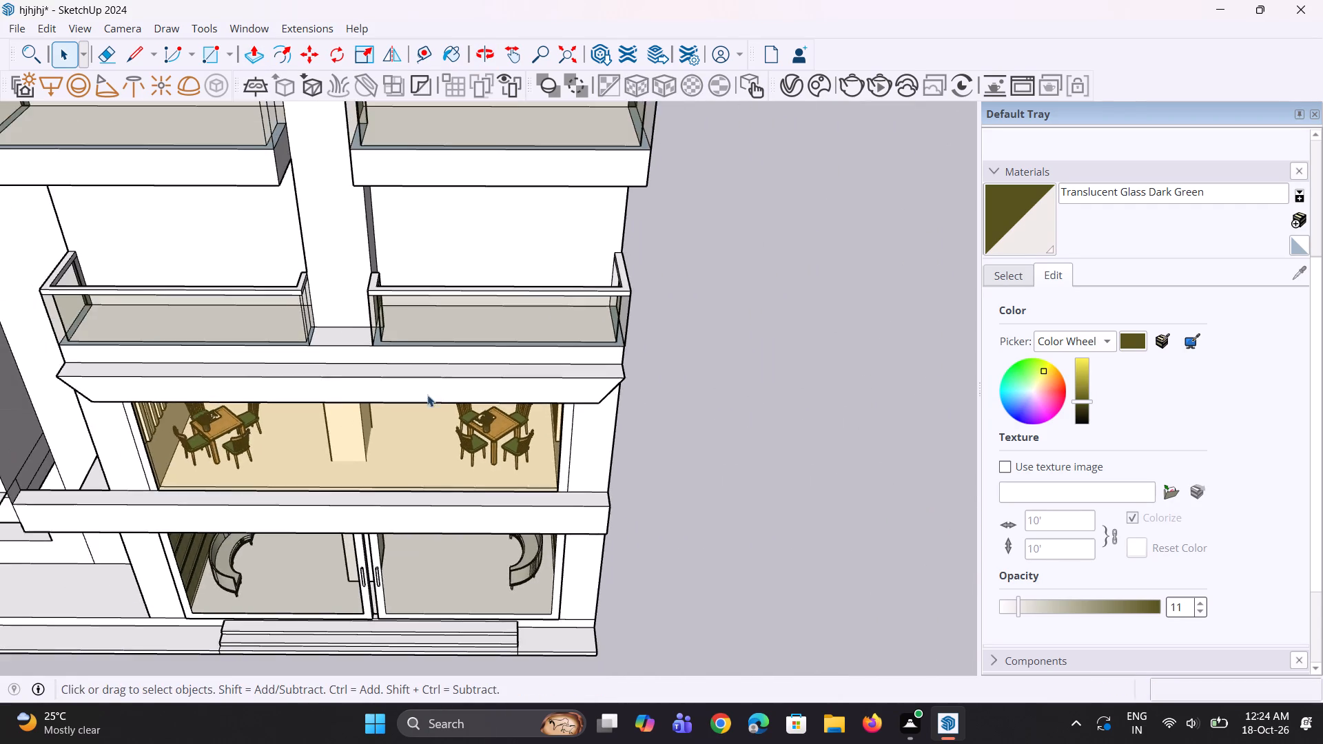
pyautogui.moveTo(425, 400); pyautogui.dragTo(438, 343, button='middle')
pyautogui.scroll(-5, 433, 380)
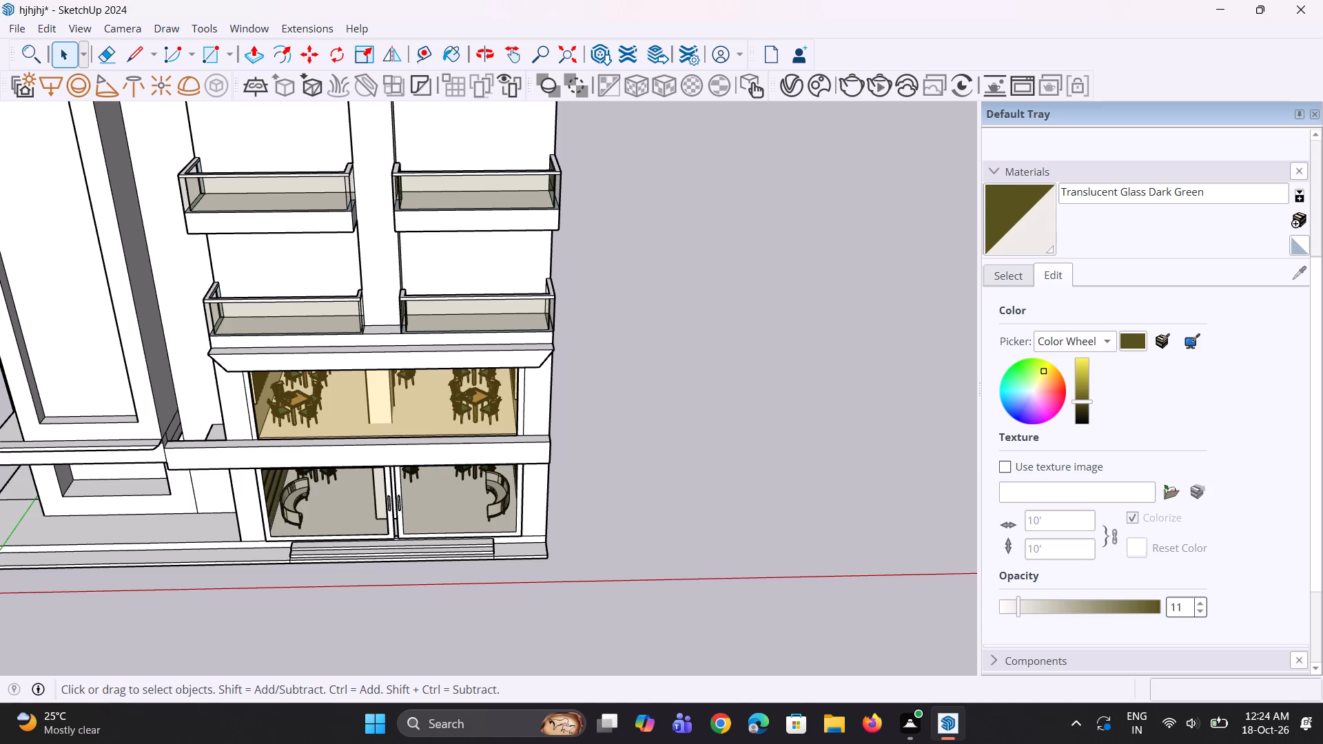
# Draw a line across the recessed wall between the two blocks, from the ledge block's top corner to the adjacent block's edge.
pyautogui.scroll(-6, 240, 732)
pyautogui.scroll(-12, 431, 602)
pyautogui.moveTo(269, 474); pyautogui.dragTo(284, 393, button='middle')
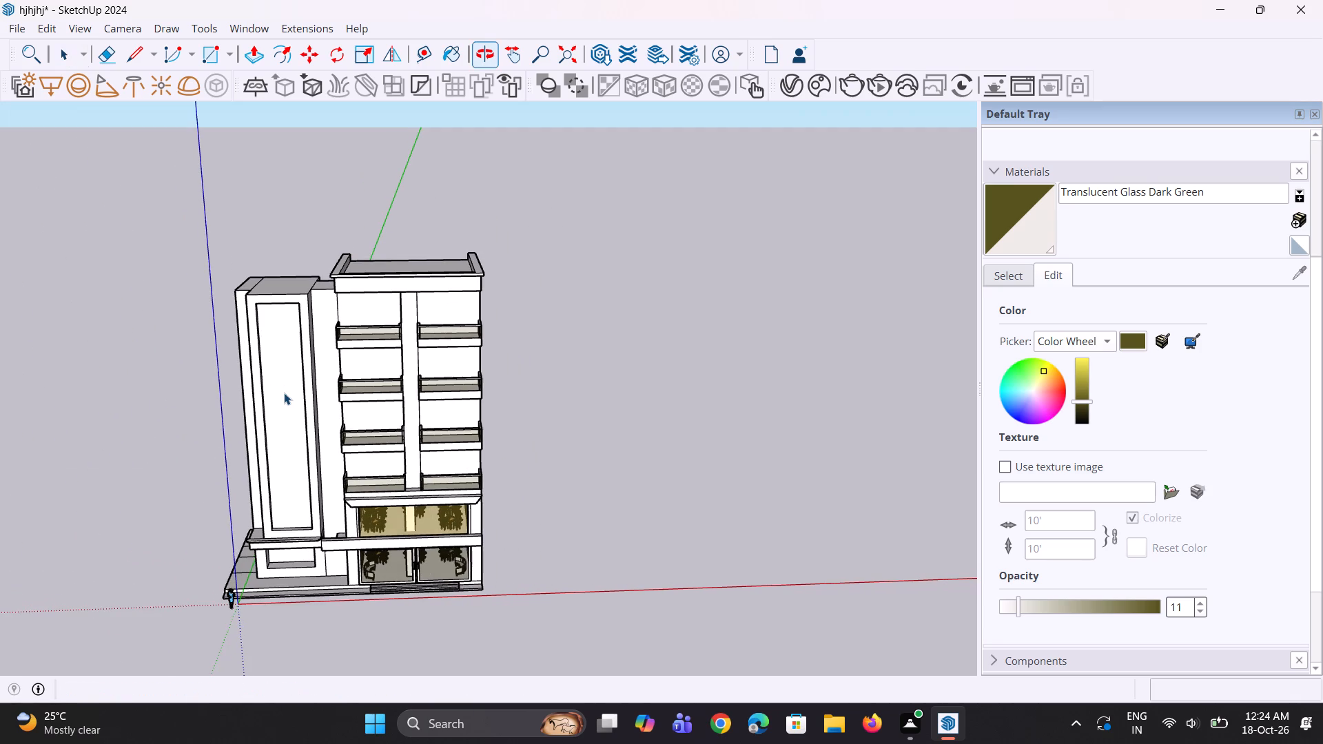
pyautogui.click(284, 393)
pyautogui.click(334, 451)
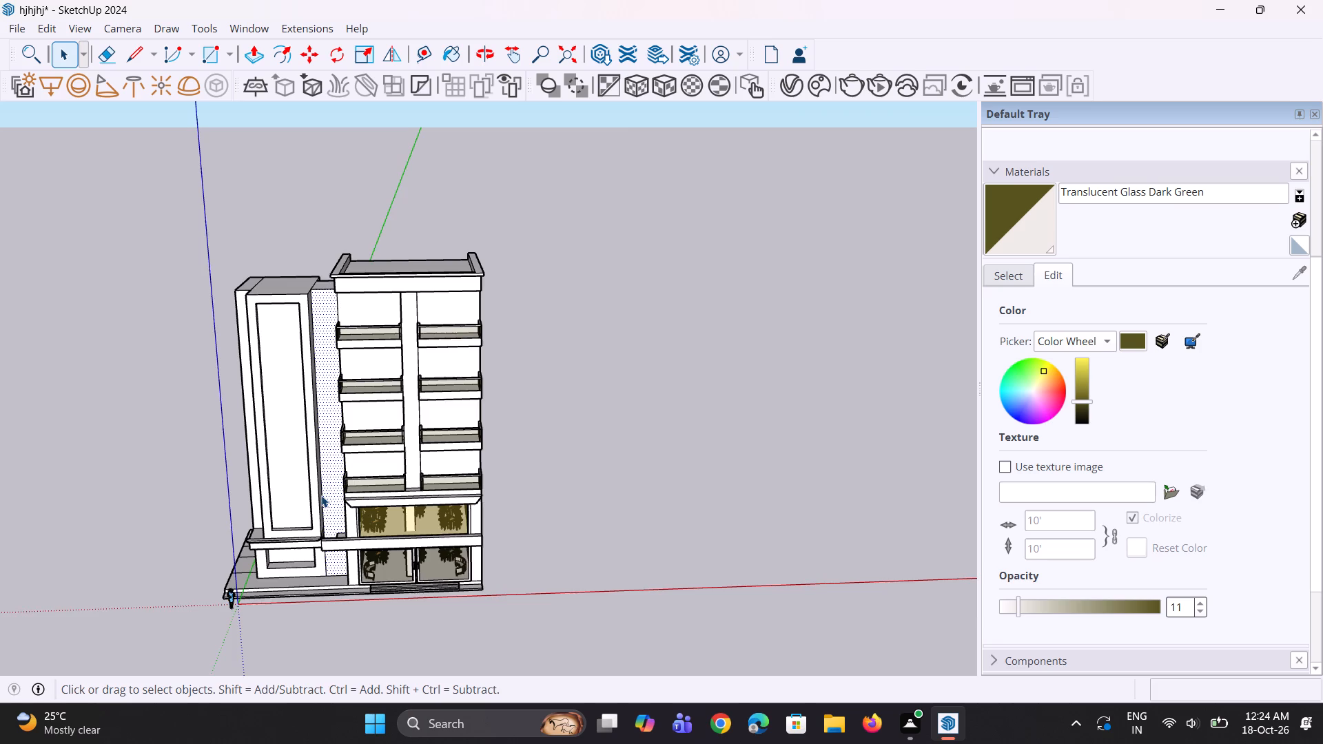
pyautogui.scroll(6, 321, 495)
pyautogui.scroll(6, 354, 665)
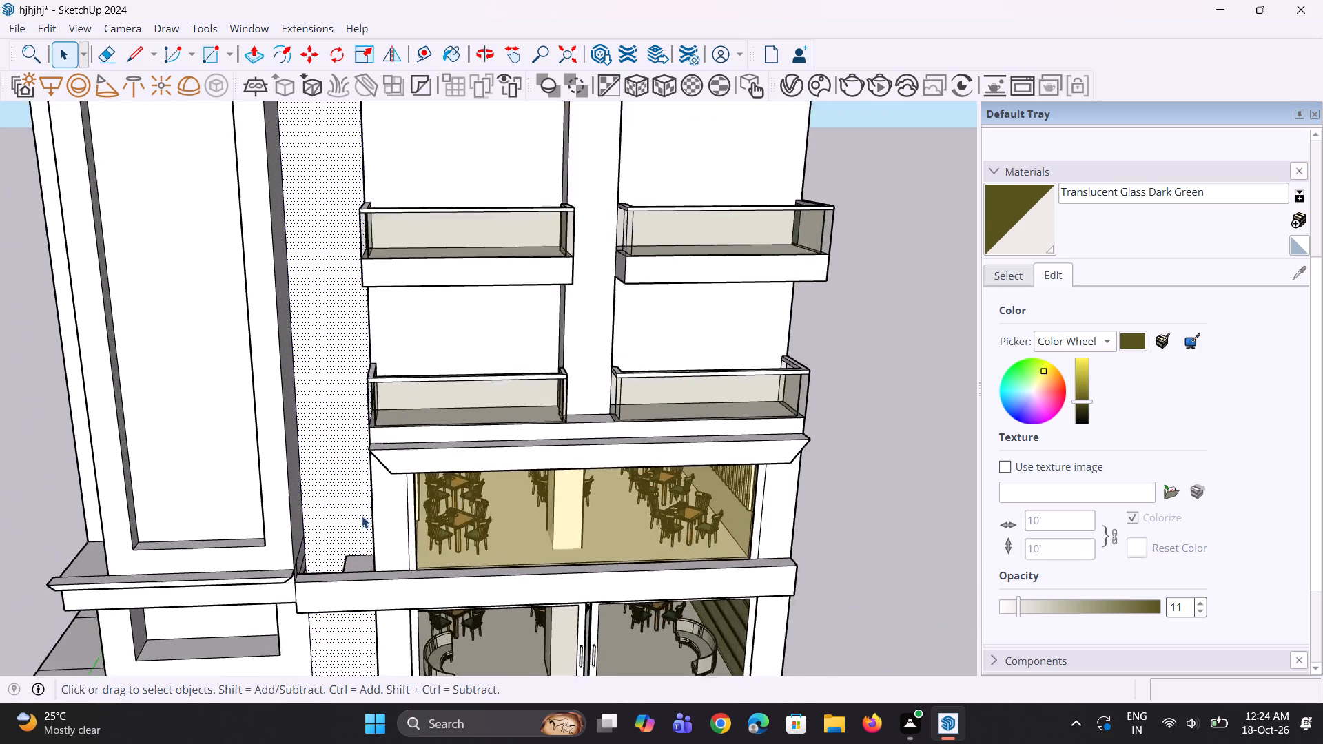
pyautogui.scroll(8, 362, 516)
pyautogui.moveTo(341, 592); pyautogui.dragTo(362, 604, button='middle')
pyautogui.scroll(5, 362, 604)
pyautogui.moveTo(341, 591); pyautogui.dragTo(337, 695, button='middle')
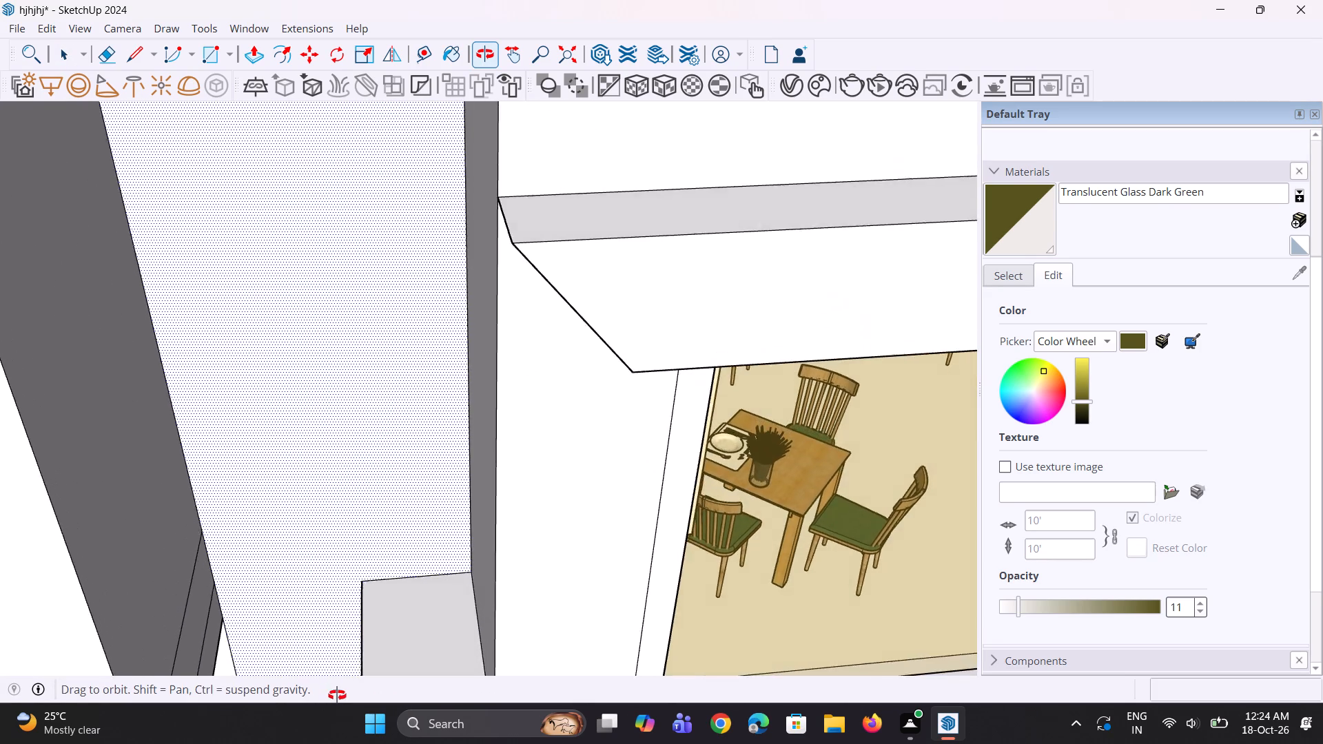
pyautogui.moveTo(337, 695); pyautogui.dragTo(400, 635, button='middle')
pyautogui.scroll(-3, 394, 621)
pyautogui.moveTo(396, 588); pyautogui.dragTo(379, 575, button='middle')
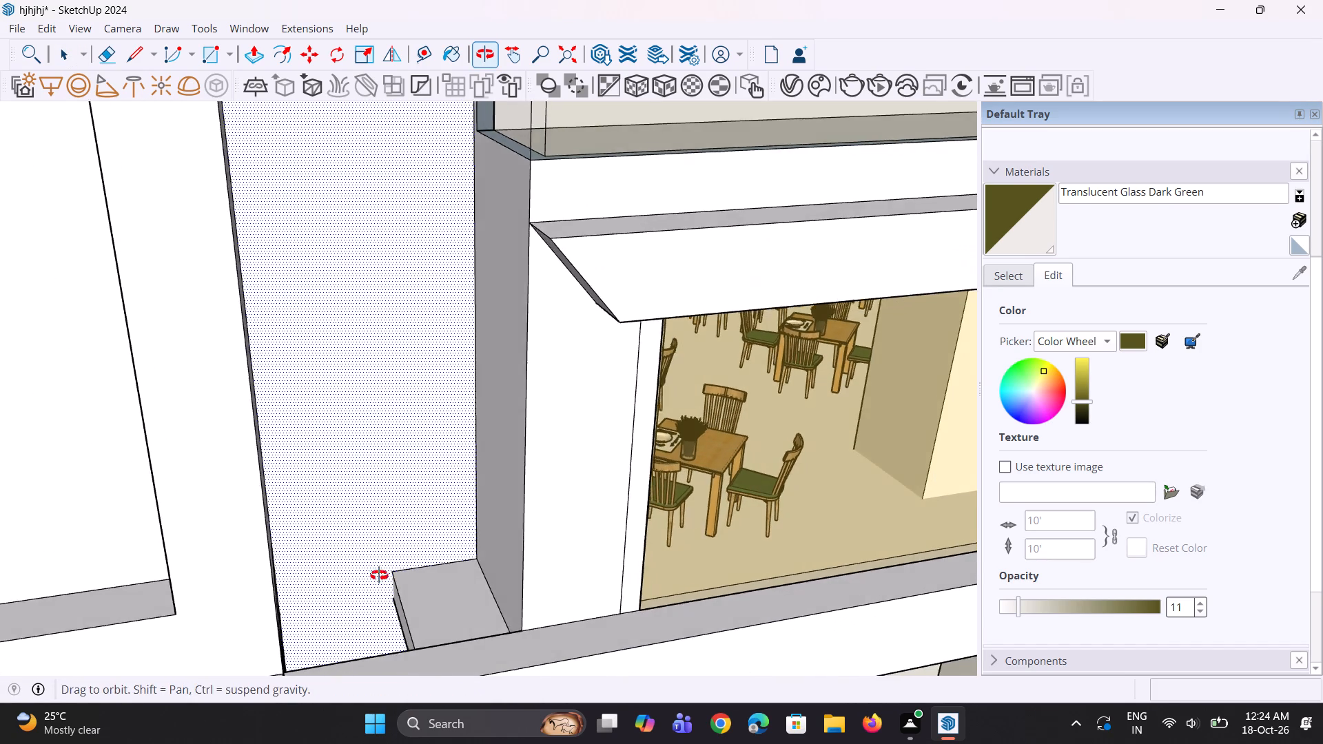
pyautogui.moveTo(379, 575); pyautogui.dragTo(378, 575, button='middle')
pyautogui.scroll(2, 362, 622)
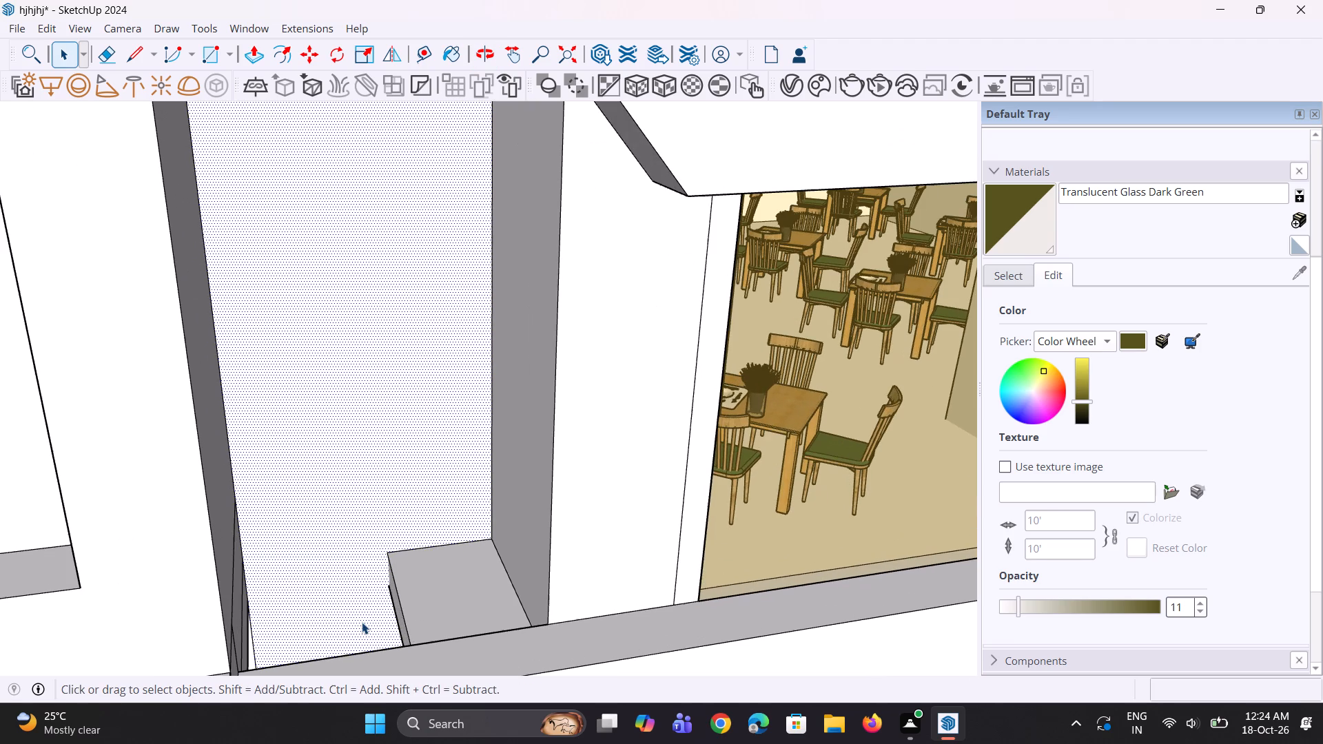
pyautogui.press('l')
pyautogui.scroll(1, 362, 611)
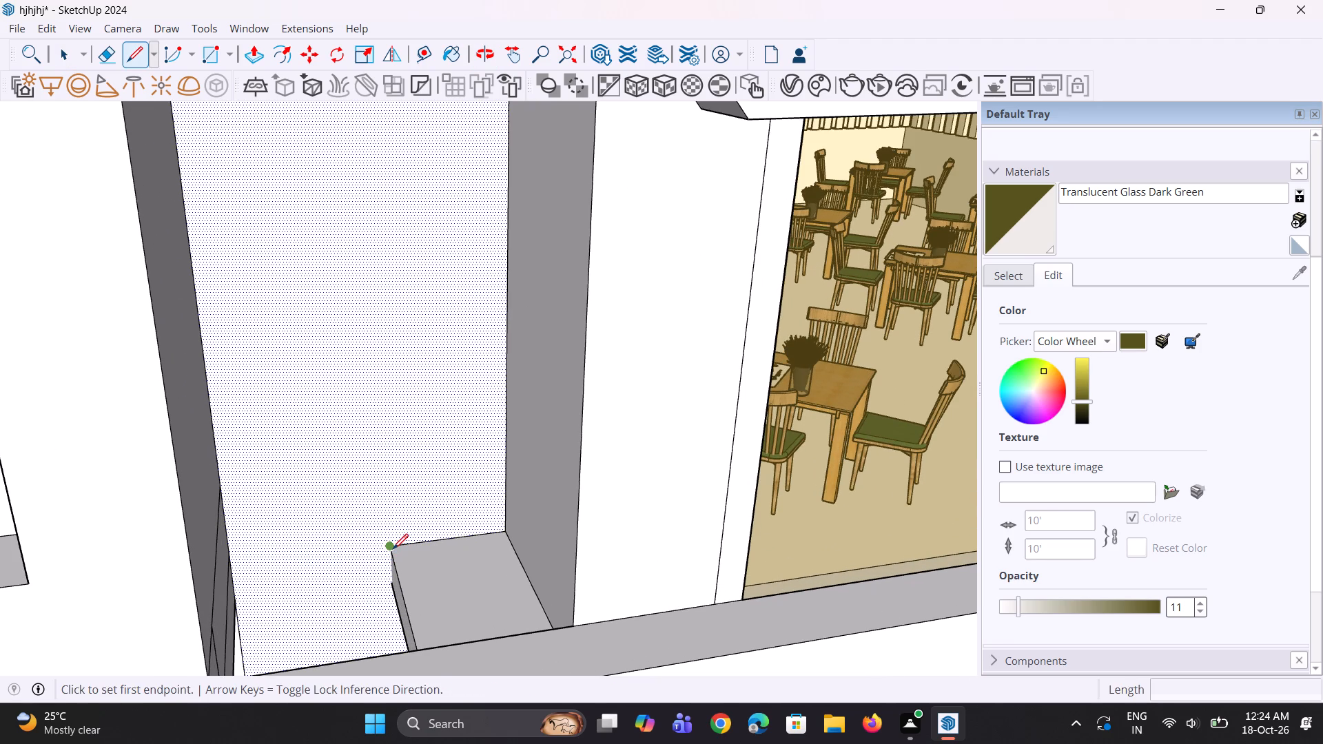
pyautogui.click(393, 549)
pyautogui.click(234, 575)
pyautogui.press('space')
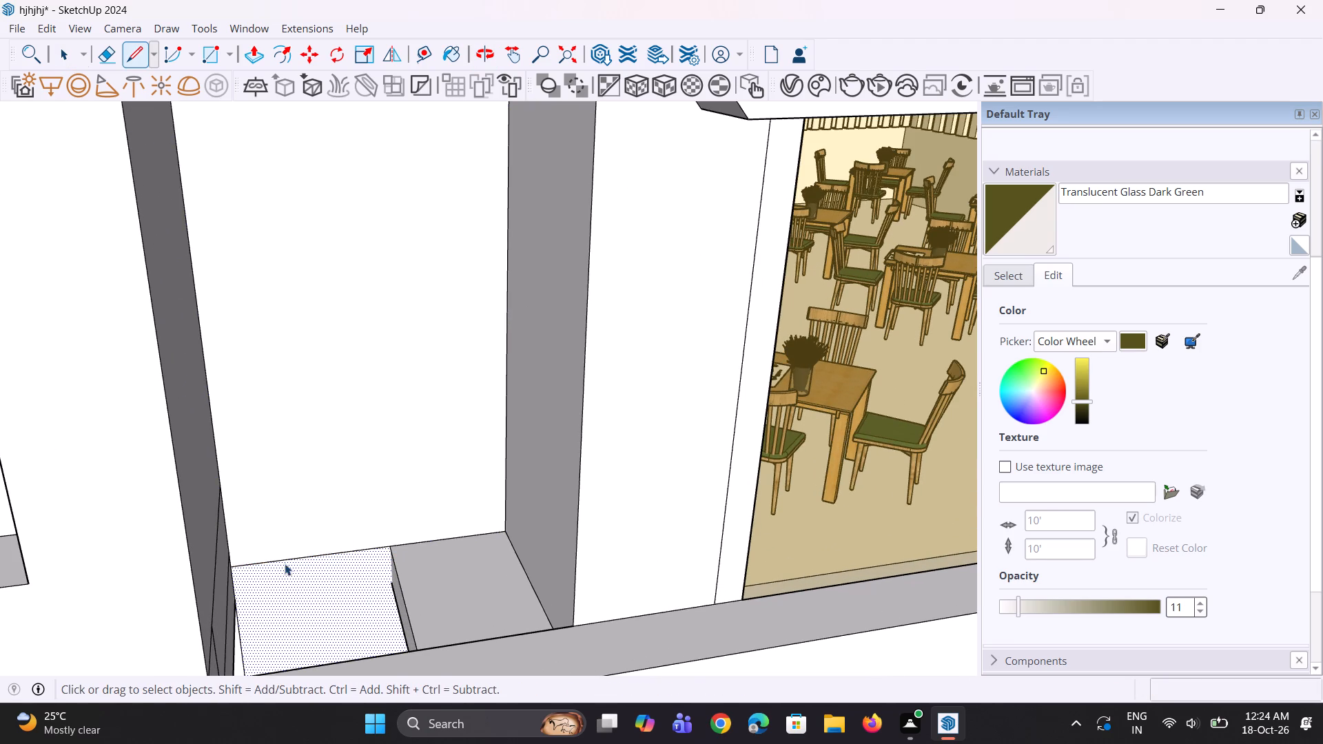
# Copy the tall recessed wall face above the new line into open space beside the building.
pyautogui.click(360, 527)
pyautogui.scroll(-10, 349, 625)
pyautogui.moveTo(354, 609); pyautogui.dragTo(353, 591, button='middle')
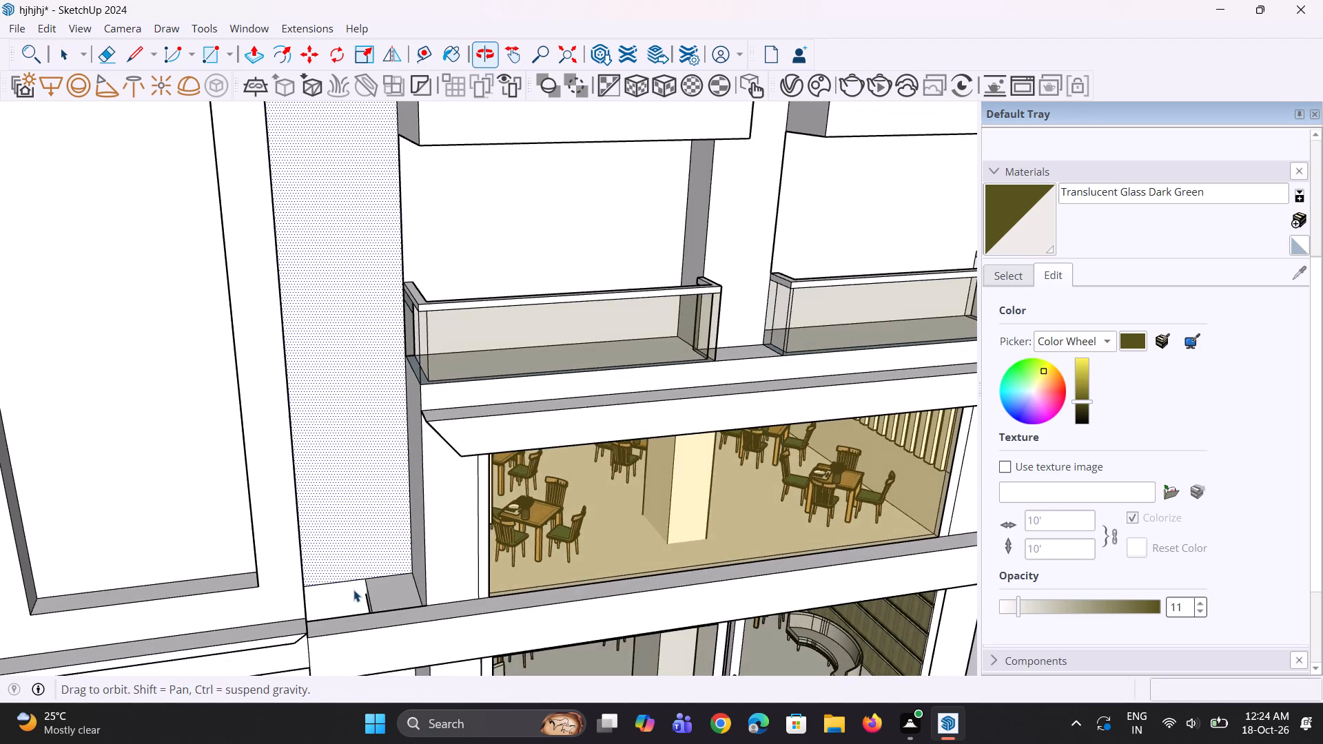
pyautogui.scroll(-8, 356, 590)
pyautogui.click(362, 539)
pyautogui.press('m')
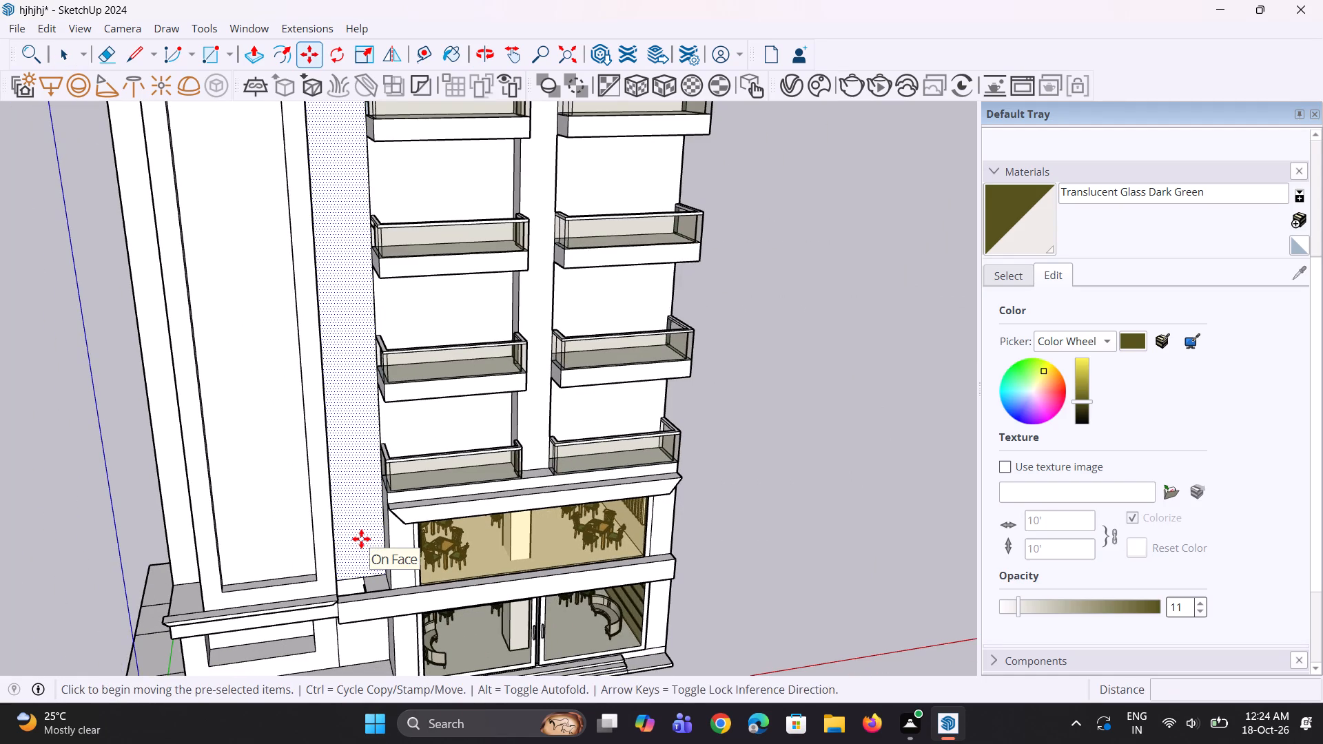
pyautogui.click(361, 539)
pyautogui.scroll(-8, 291, 558)
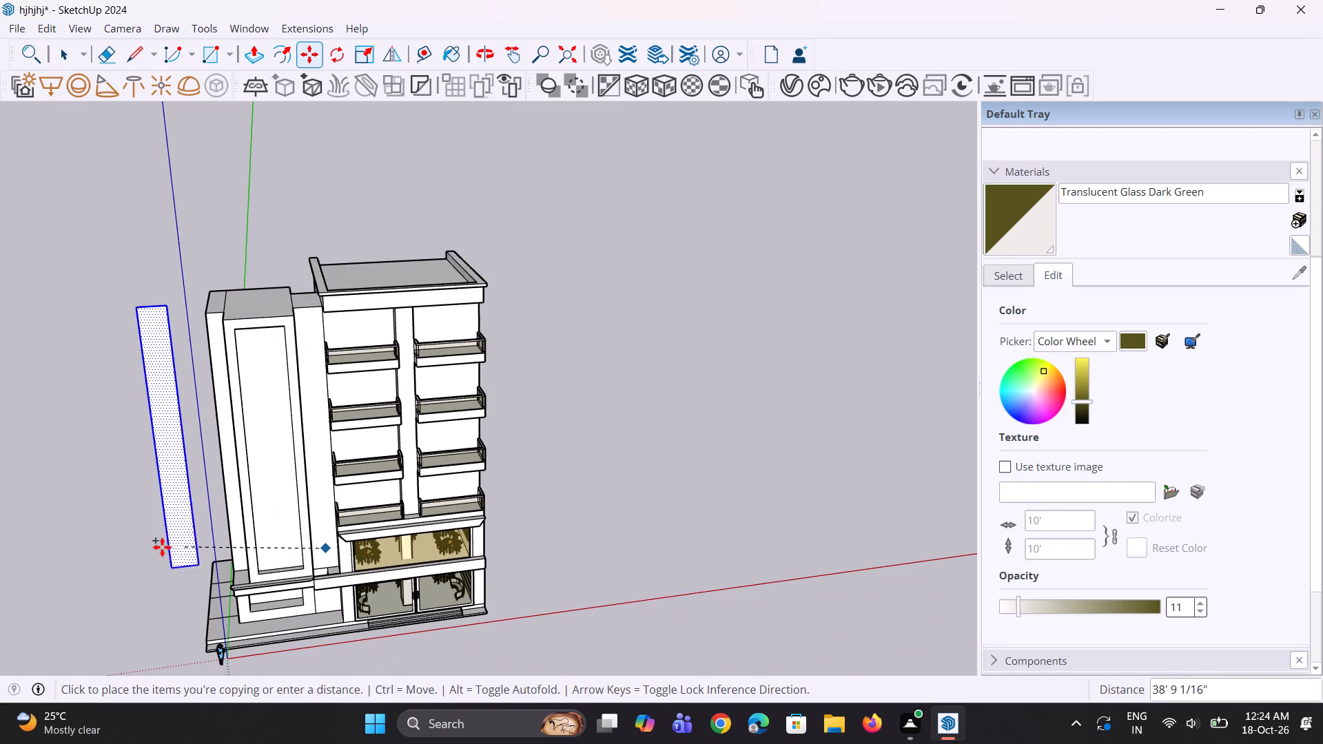
pyautogui.click(145, 577)
pyautogui.moveTo(134, 583); pyautogui.dragTo(154, 586, button='middle')
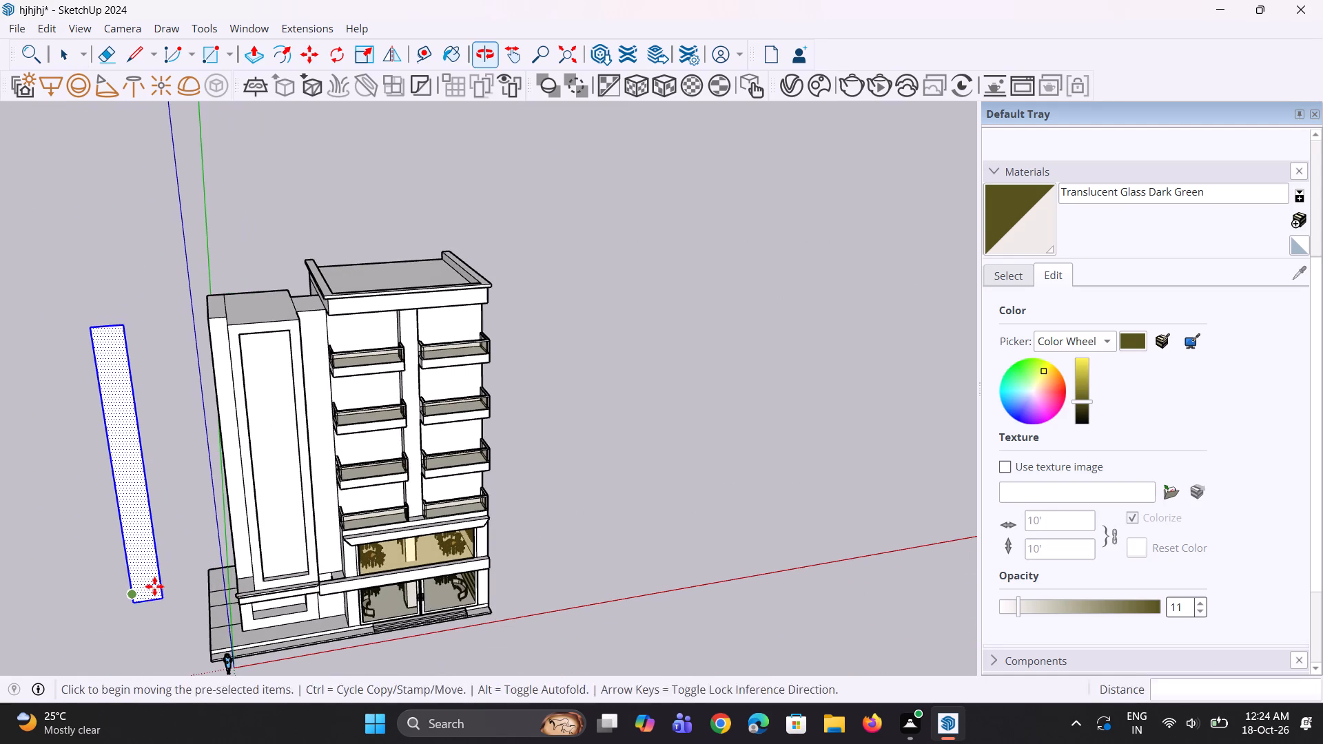
pyautogui.press('space')
pyautogui.press('space')
# Offset the copied tall face's outline inward by about 9 3/8".
pyautogui.scroll(6, 144, 572)
pyautogui.click(150, 524)
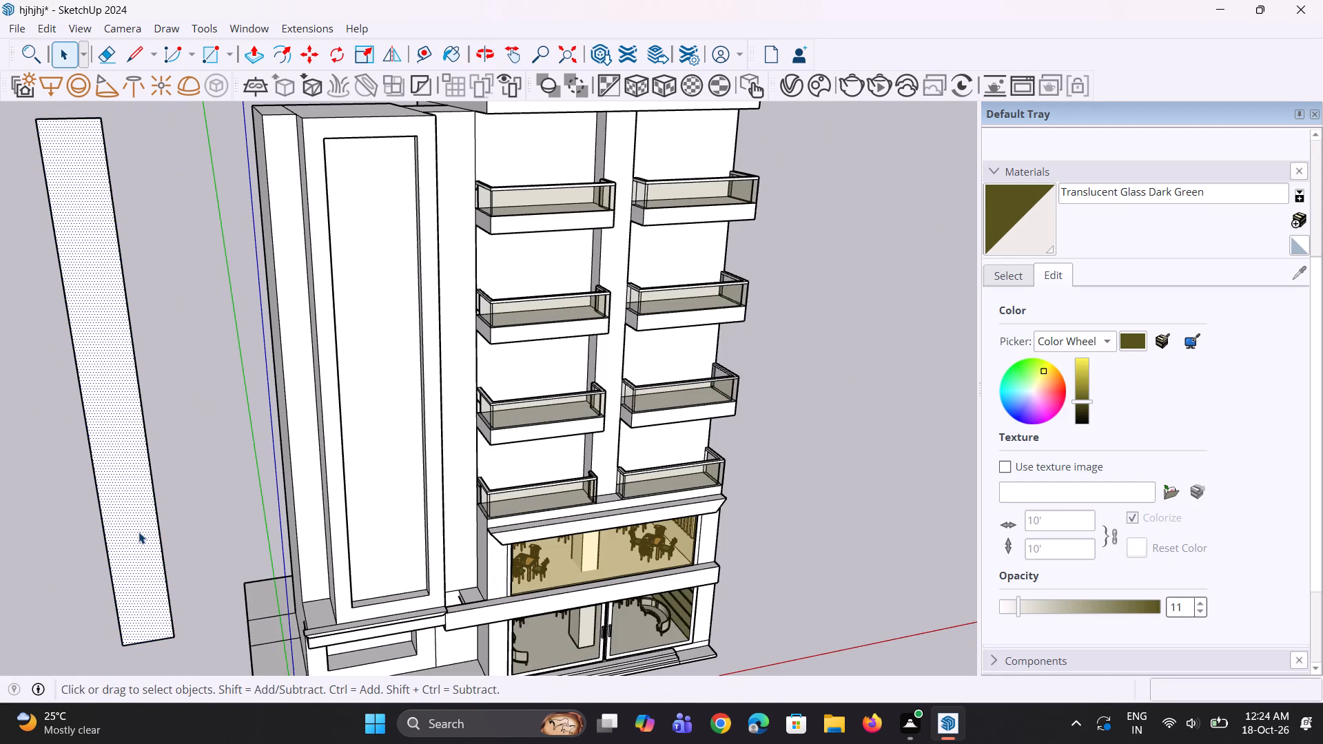
pyautogui.press('f')
pyautogui.click(107, 510)
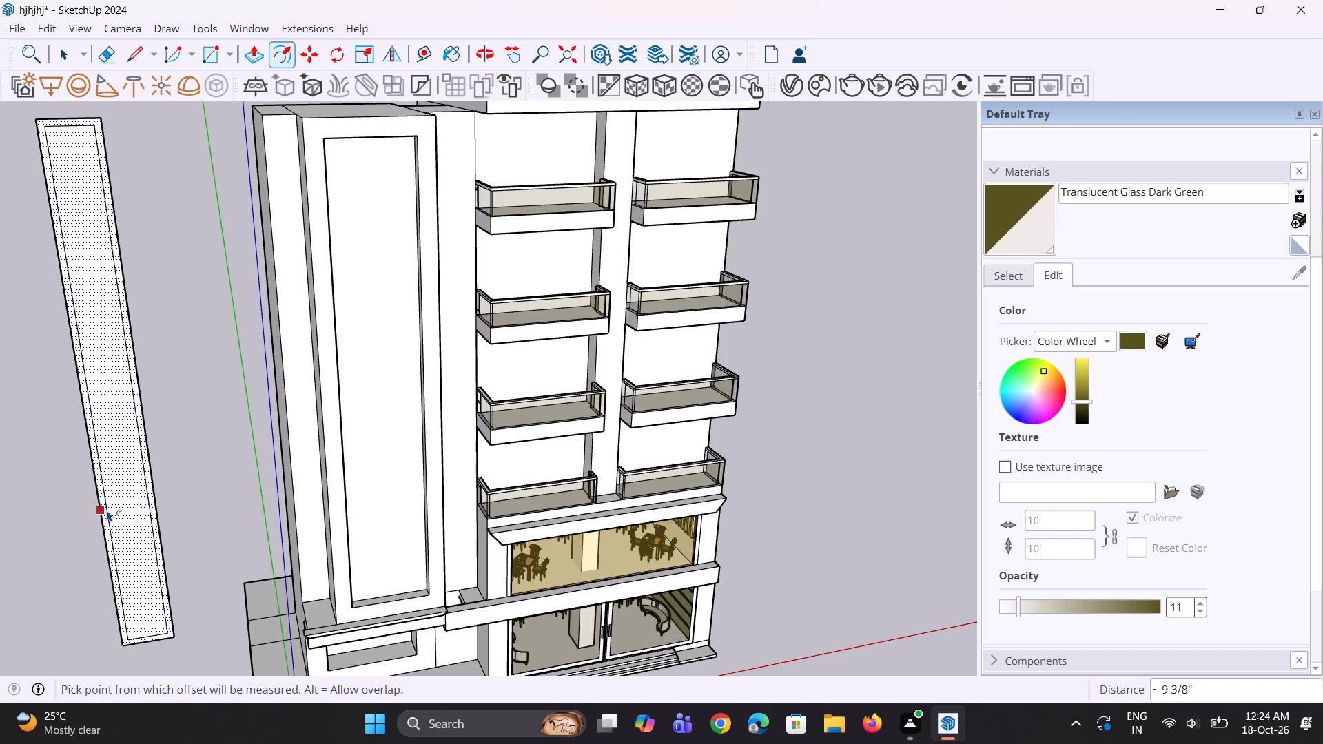
pyautogui.click(107, 510)
pyautogui.press('space')
pyautogui.click(172, 504)
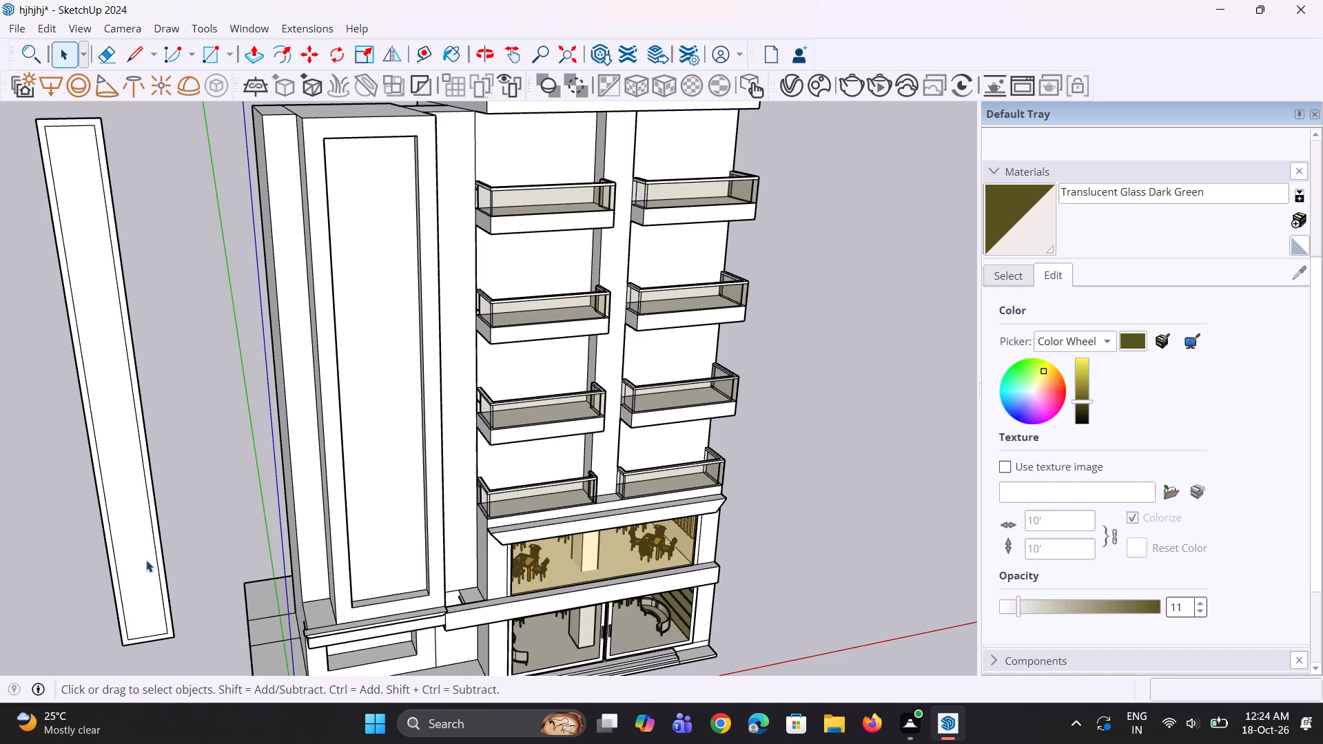
# Copy the inner outline's long edge across to the opposite edge and divide the distance by 2 for a vertical centre line.
pyautogui.scroll(-3, 146, 560)
pyautogui.scroll(3, 120, 508)
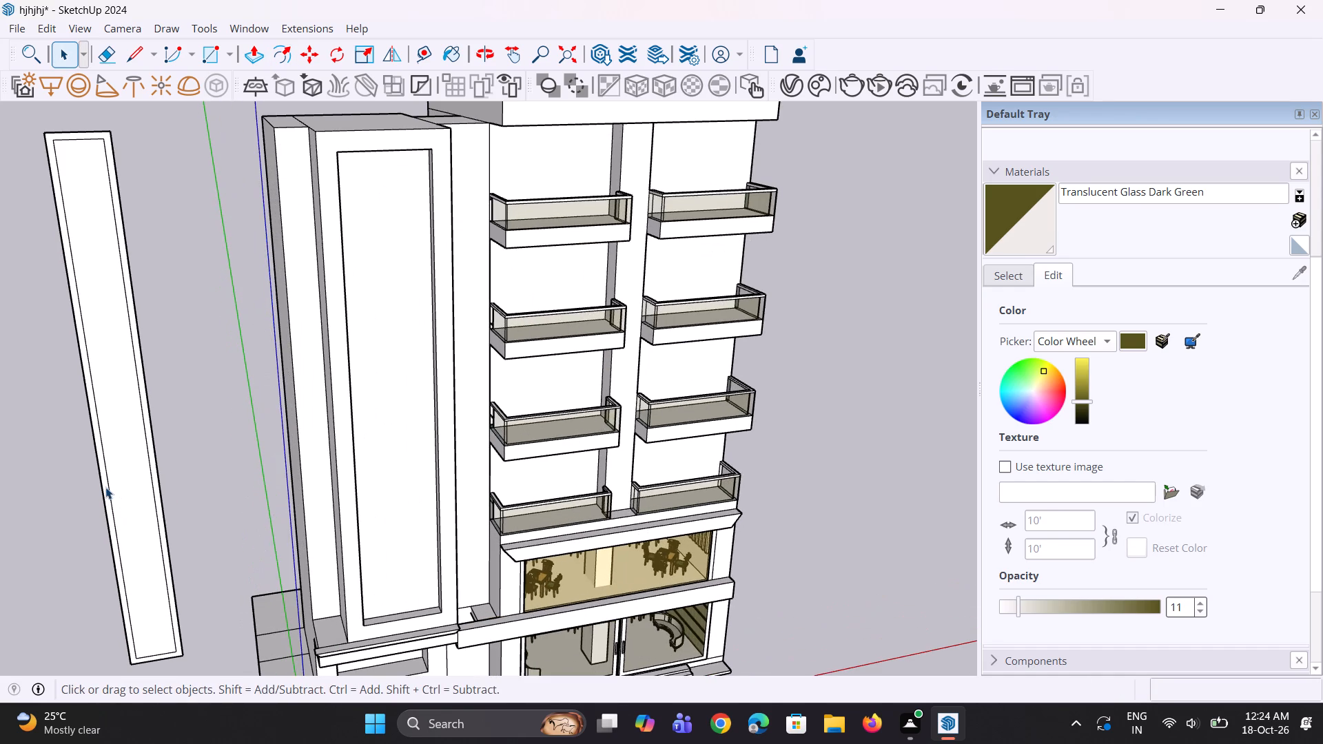
pyautogui.click(112, 498)
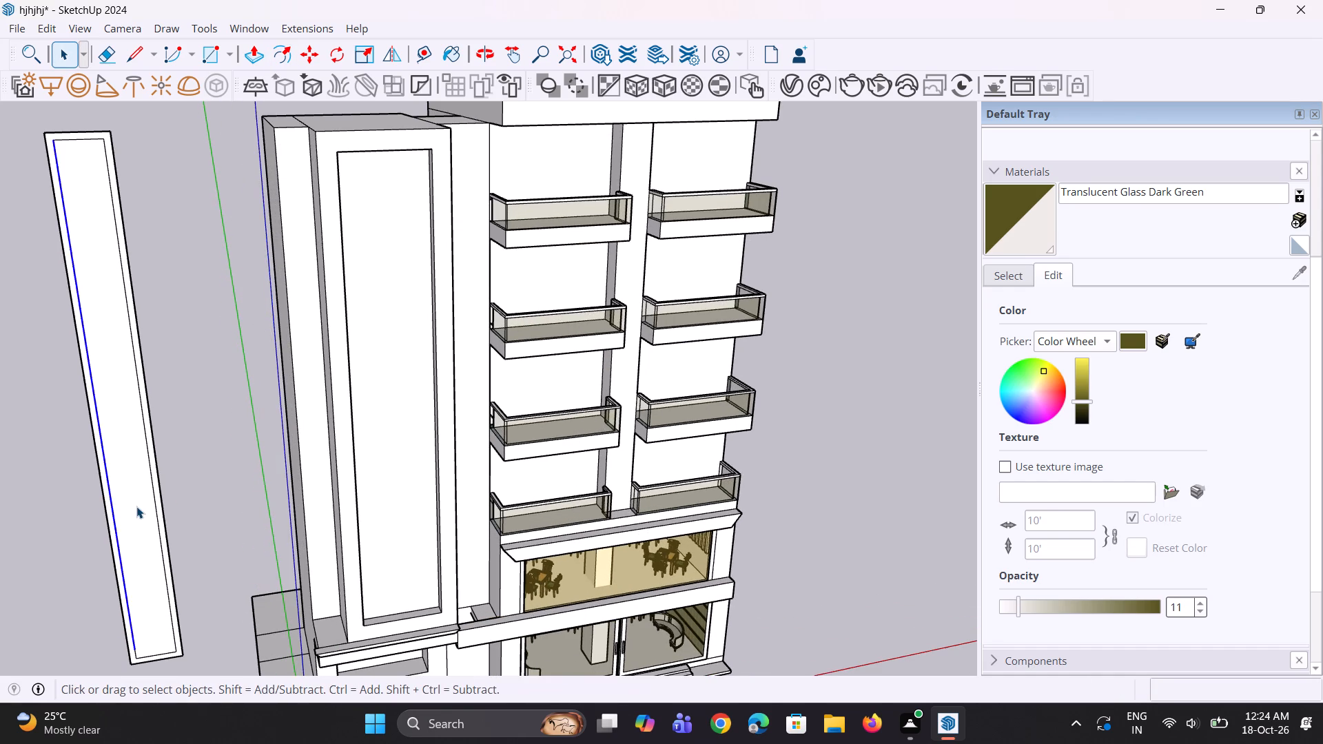
pyautogui.scroll(-4, 136, 506)
pyautogui.scroll(16, 150, 625)
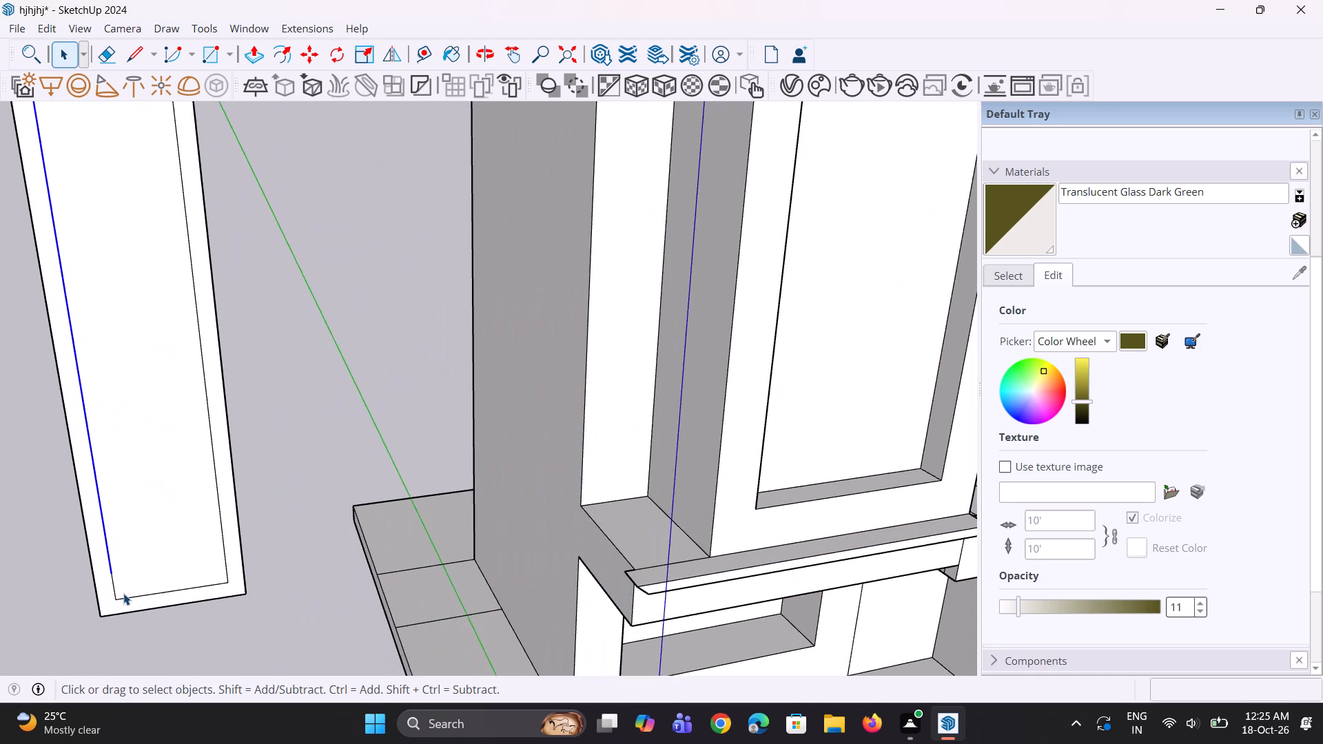
pyautogui.keyDown('ctrl'); pyautogui.click(112, 584); pyautogui.keyUp('ctrl')
pyautogui.press('n')
pyautogui.press('m')
pyautogui.scroll(1, 125, 609)
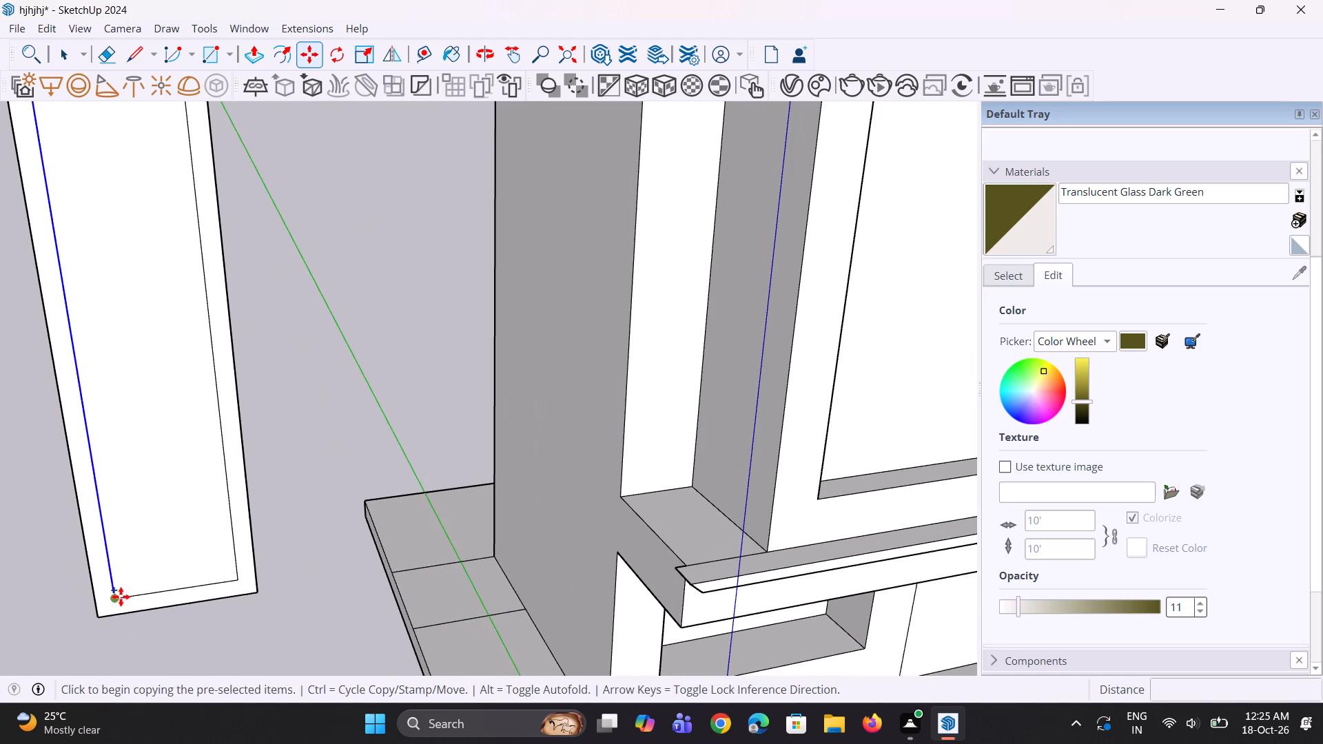
pyautogui.click(120, 597)
pyautogui.click(236, 581)
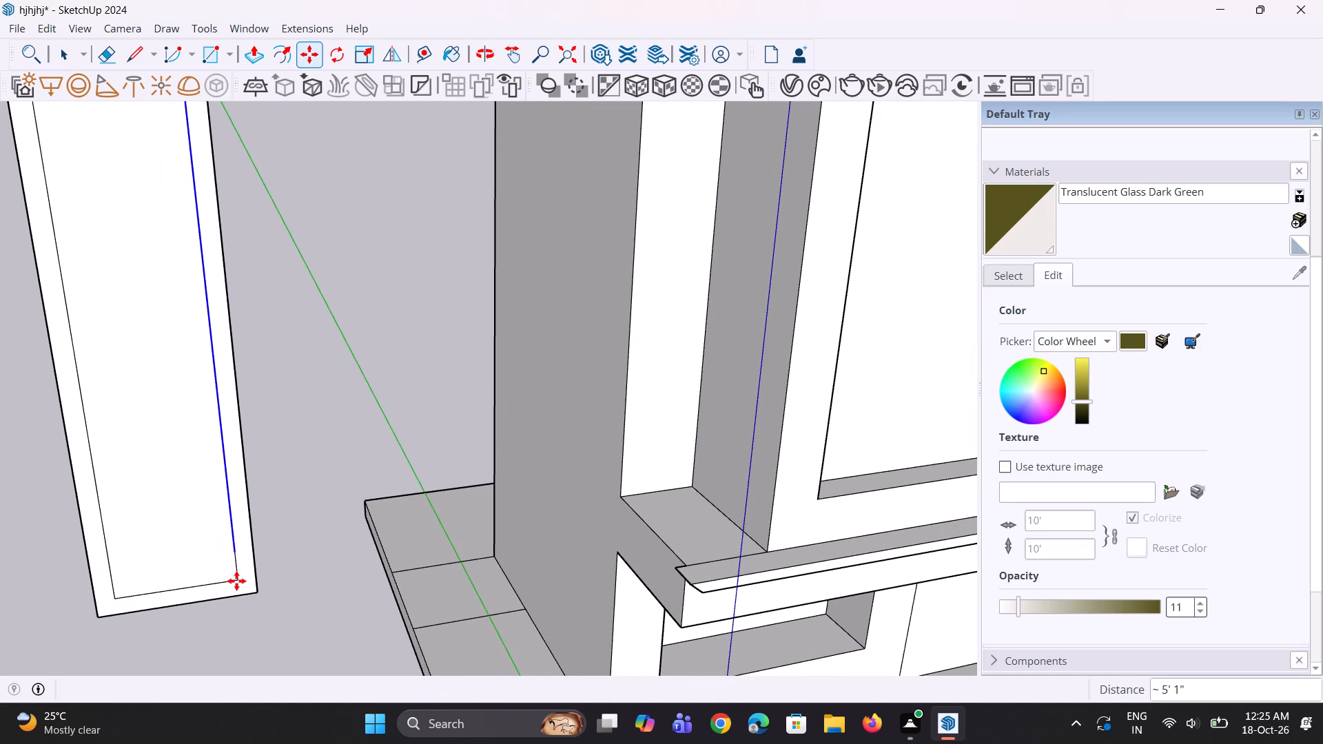
pyautogui.write('/2')
pyautogui.press('Return')
pyautogui.press('space')
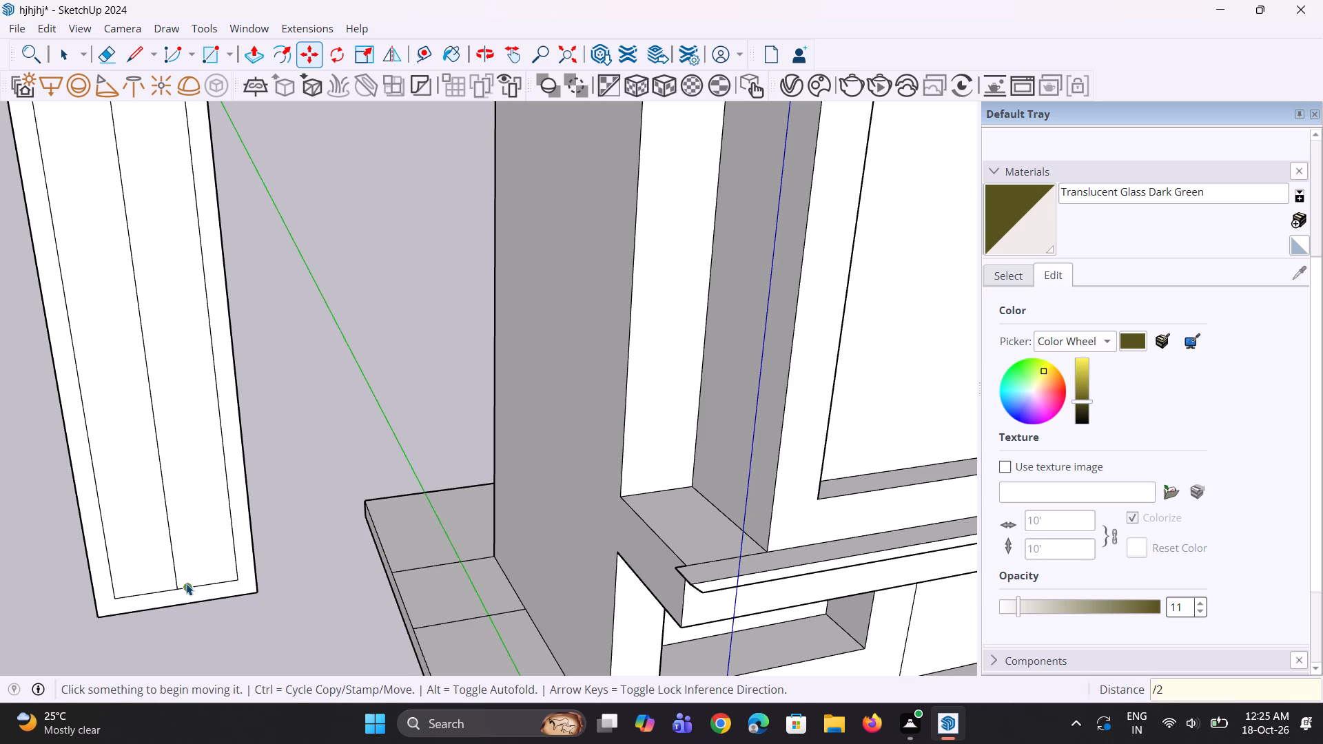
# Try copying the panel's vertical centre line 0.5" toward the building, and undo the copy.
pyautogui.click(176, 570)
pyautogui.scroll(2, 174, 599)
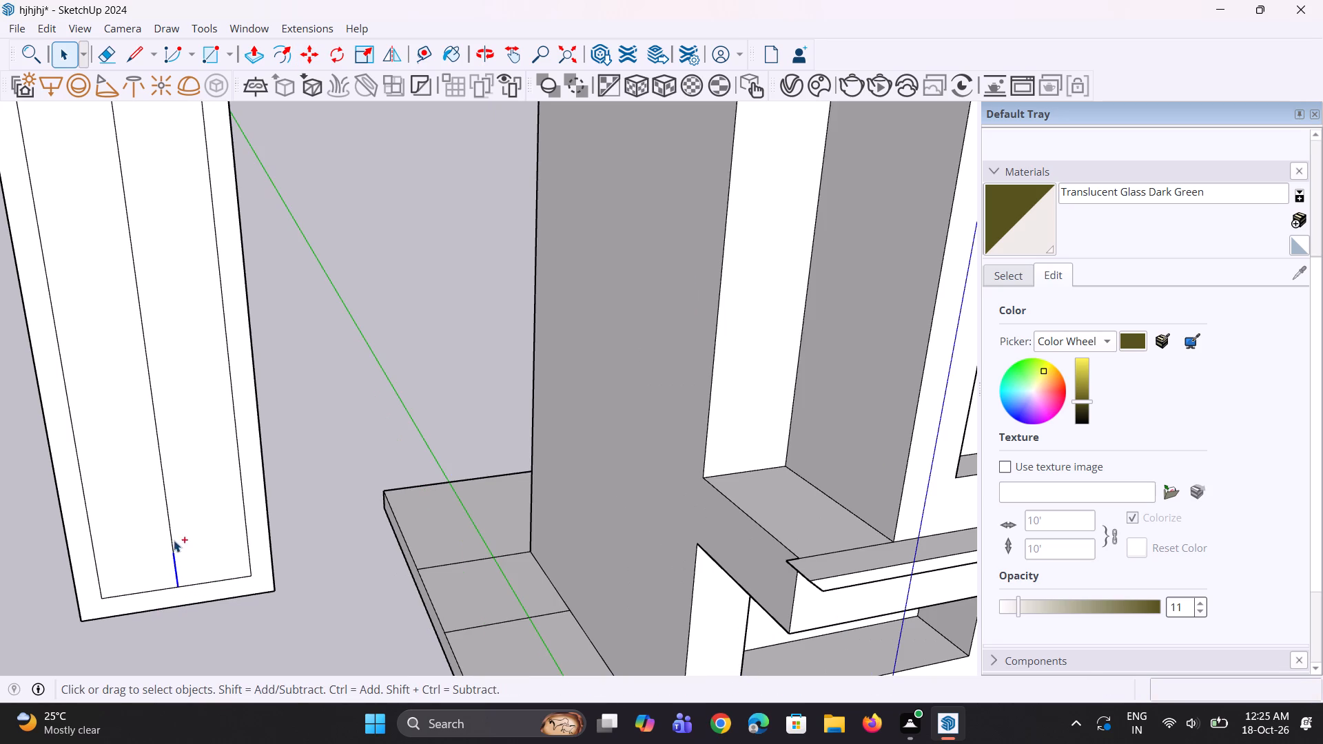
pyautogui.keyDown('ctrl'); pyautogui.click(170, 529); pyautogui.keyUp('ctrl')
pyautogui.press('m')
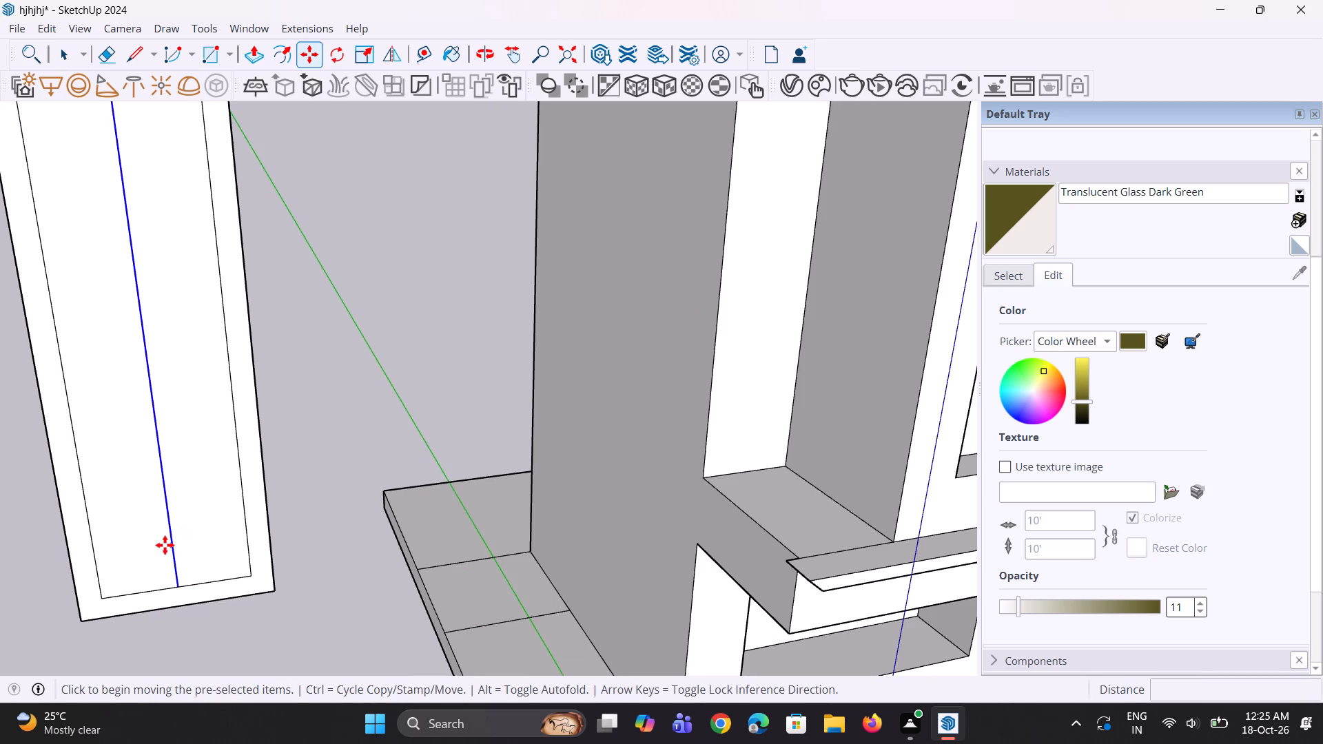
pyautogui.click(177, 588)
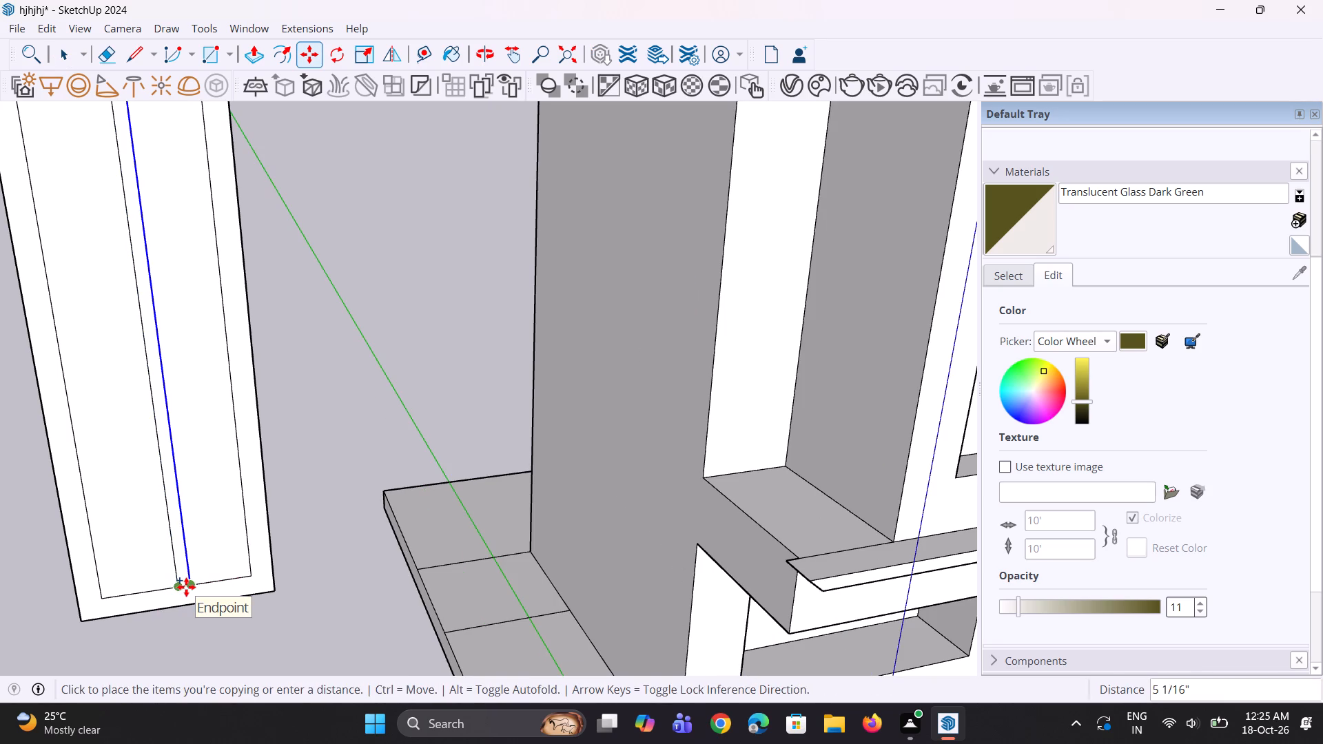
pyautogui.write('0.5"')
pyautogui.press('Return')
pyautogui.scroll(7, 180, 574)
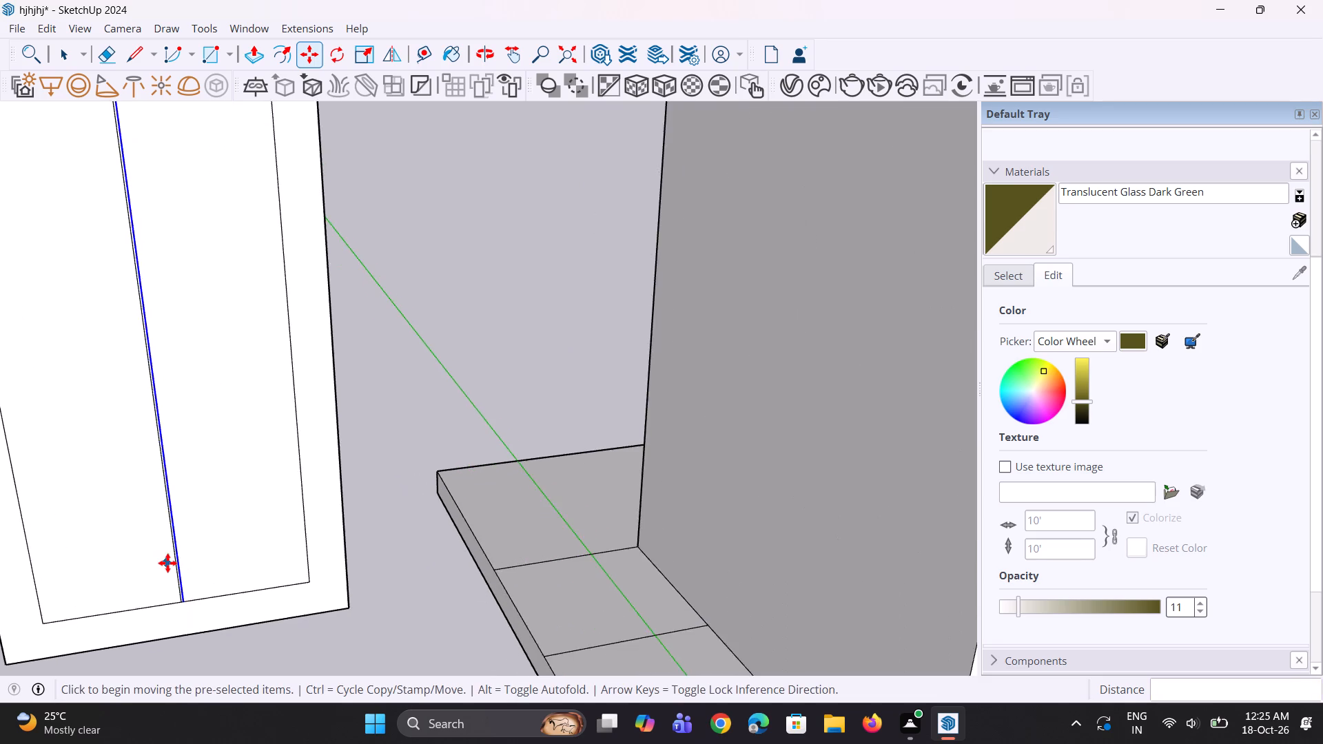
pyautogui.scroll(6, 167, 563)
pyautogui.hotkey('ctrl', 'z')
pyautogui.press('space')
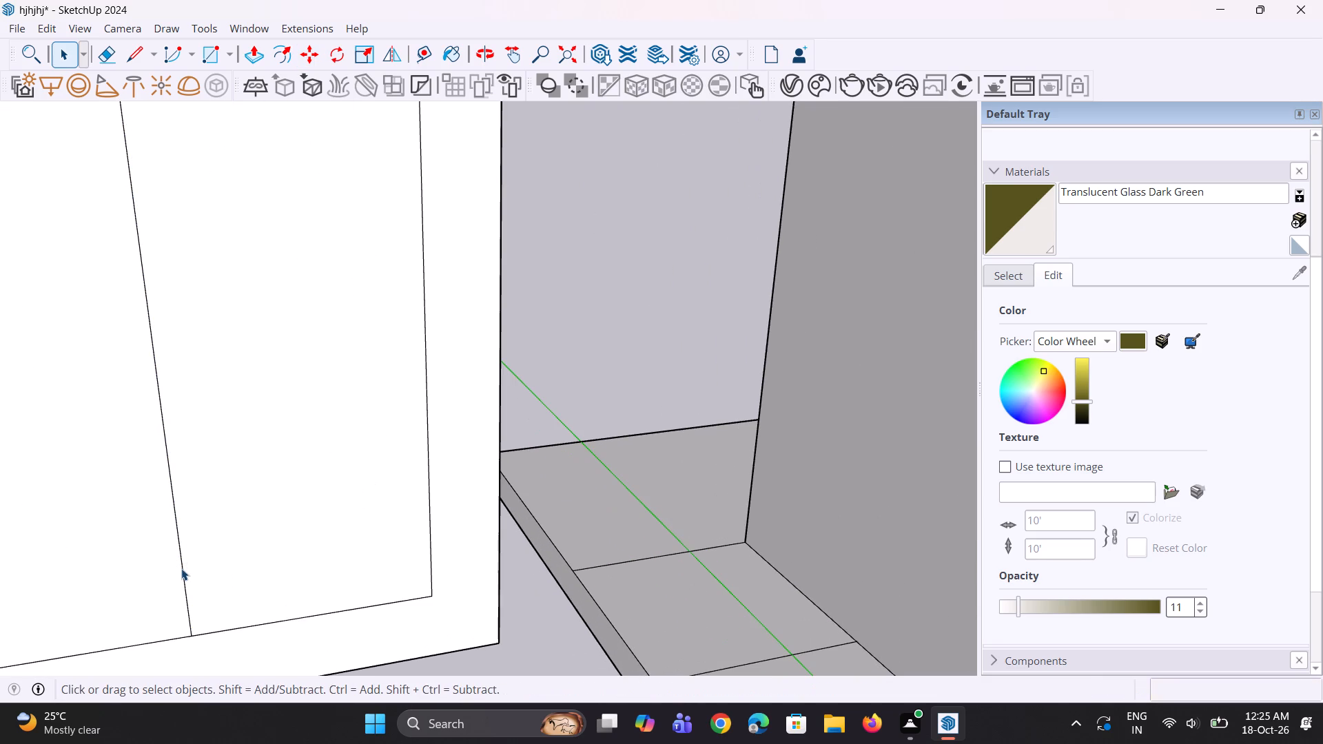
# Copy both segments of the panel's vertical centre line about 1 1/2" toward the building.
pyautogui.click(181, 568)
pyautogui.scroll(-5, 186, 558)
pyautogui.keyDown('ctrl'); pyautogui.click(179, 512); pyautogui.keyUp('ctrl')
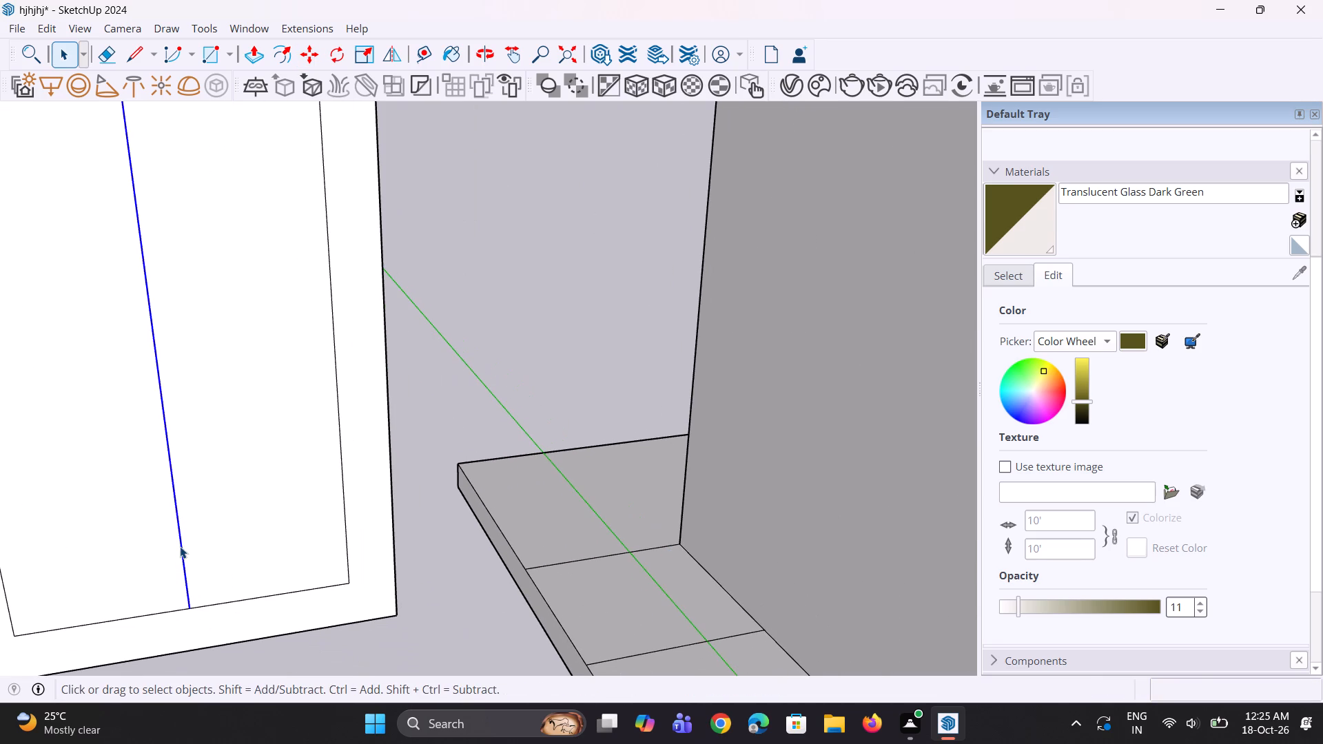
pyautogui.press('m')
pyautogui.click(190, 606)
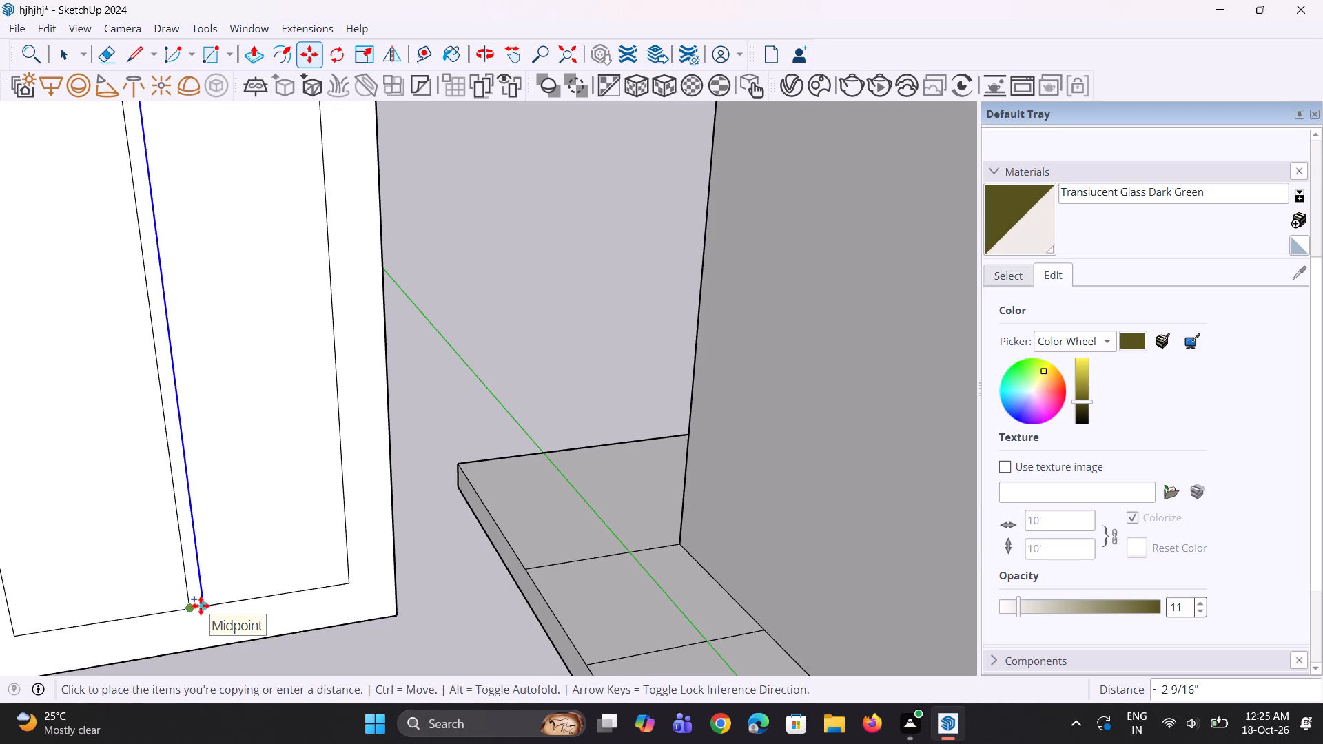
pyautogui.scroll(4, 201, 606)
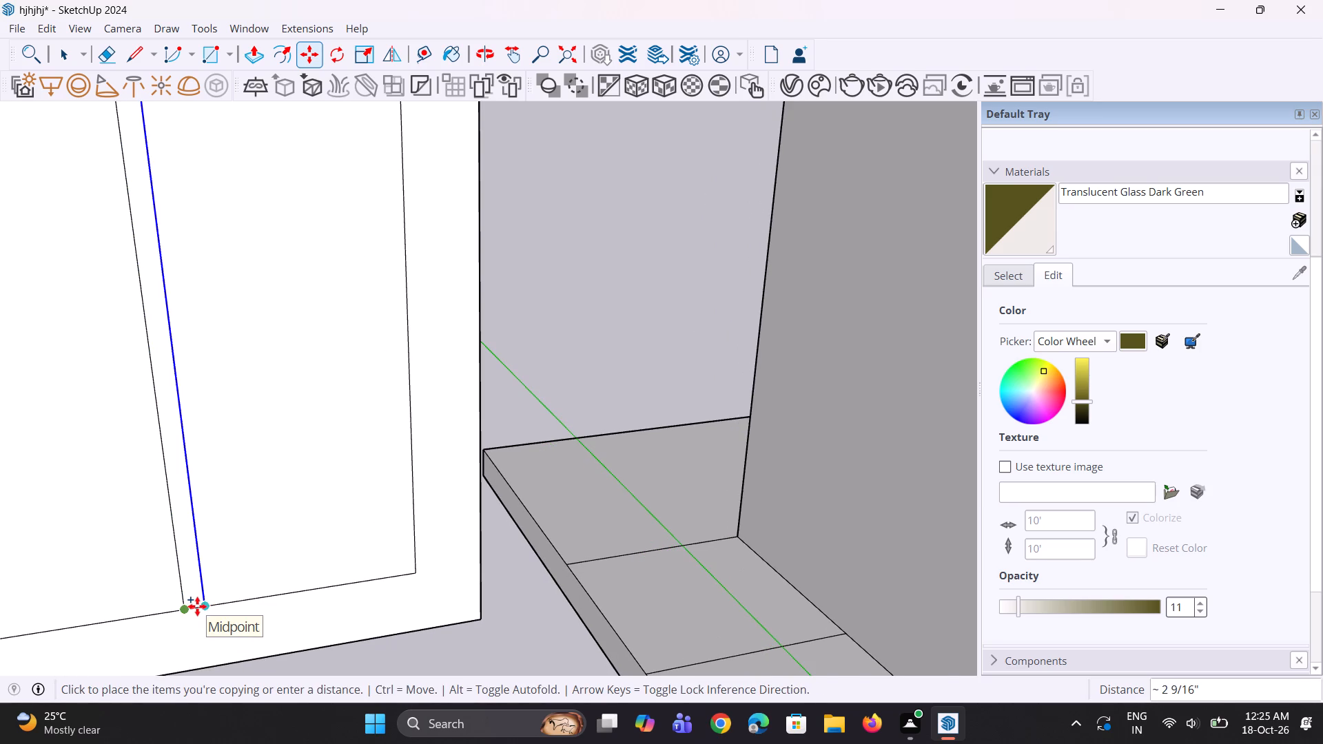
pyautogui.scroll(5, 197, 606)
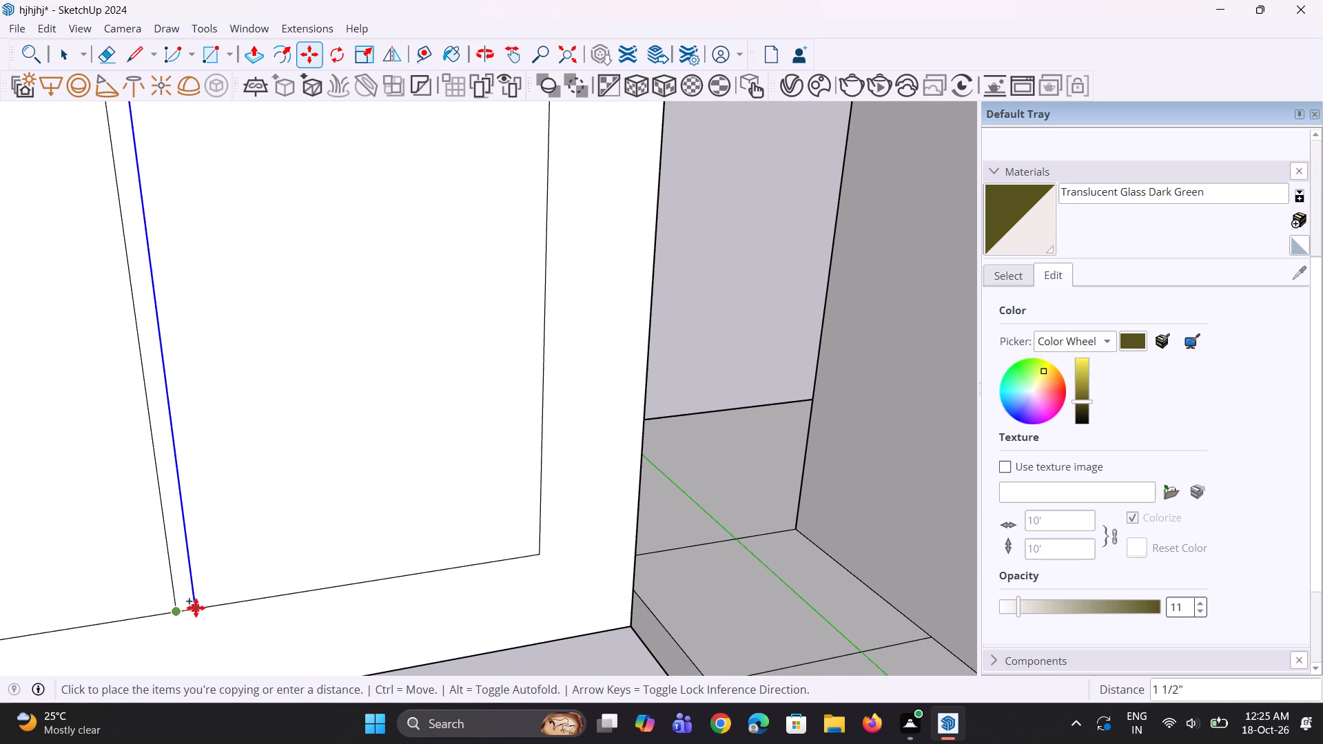
pyautogui.click(195, 608)
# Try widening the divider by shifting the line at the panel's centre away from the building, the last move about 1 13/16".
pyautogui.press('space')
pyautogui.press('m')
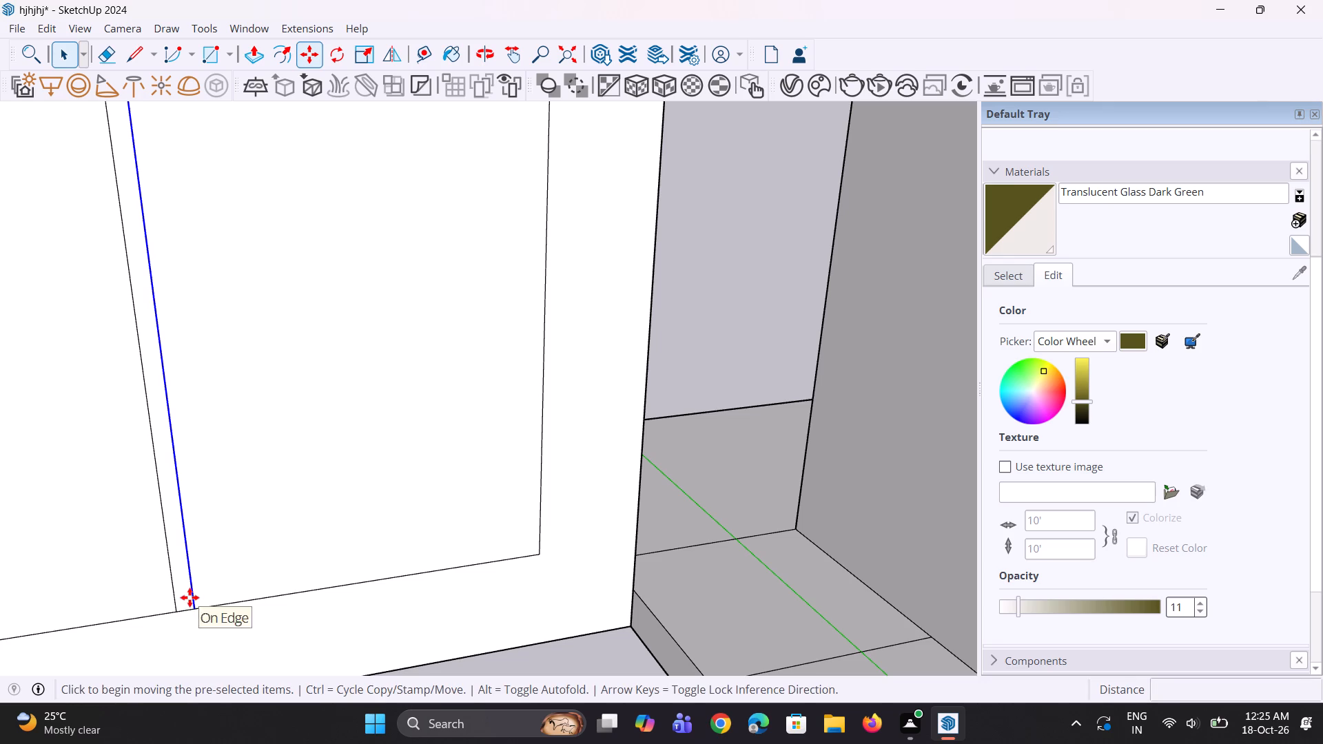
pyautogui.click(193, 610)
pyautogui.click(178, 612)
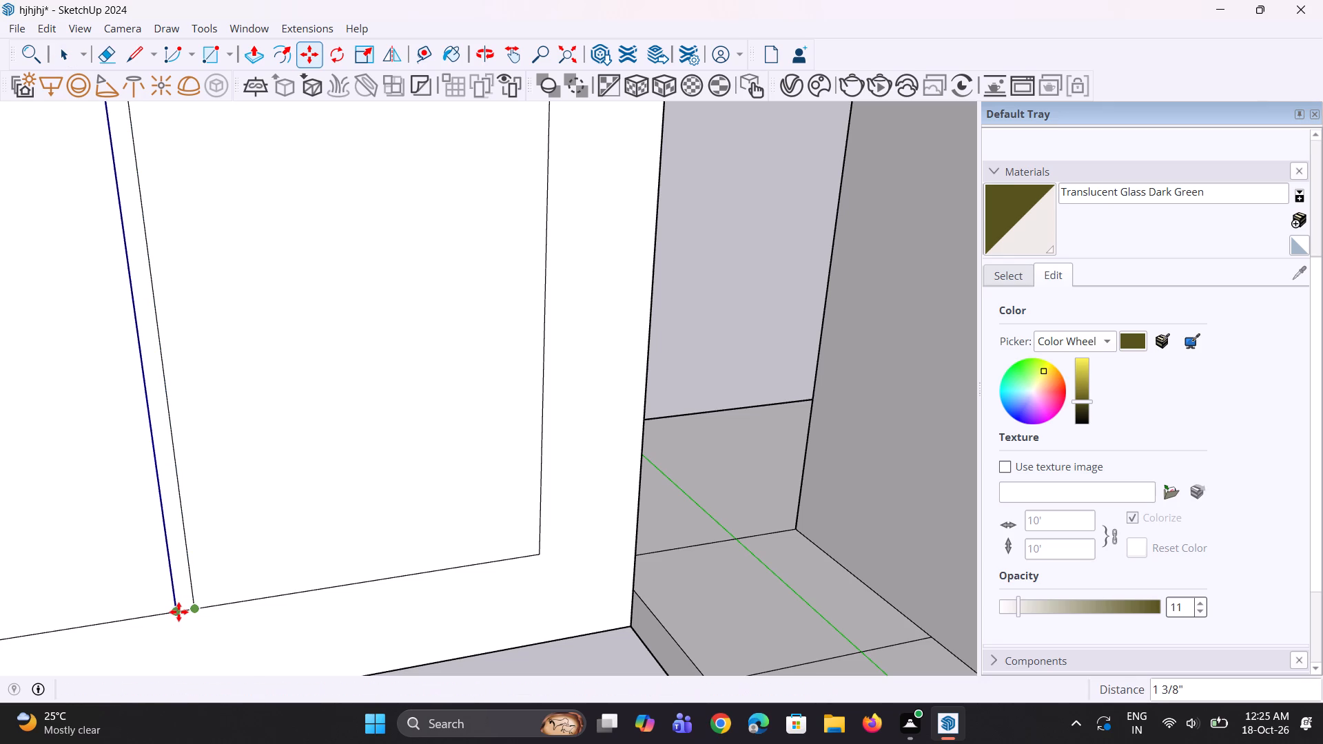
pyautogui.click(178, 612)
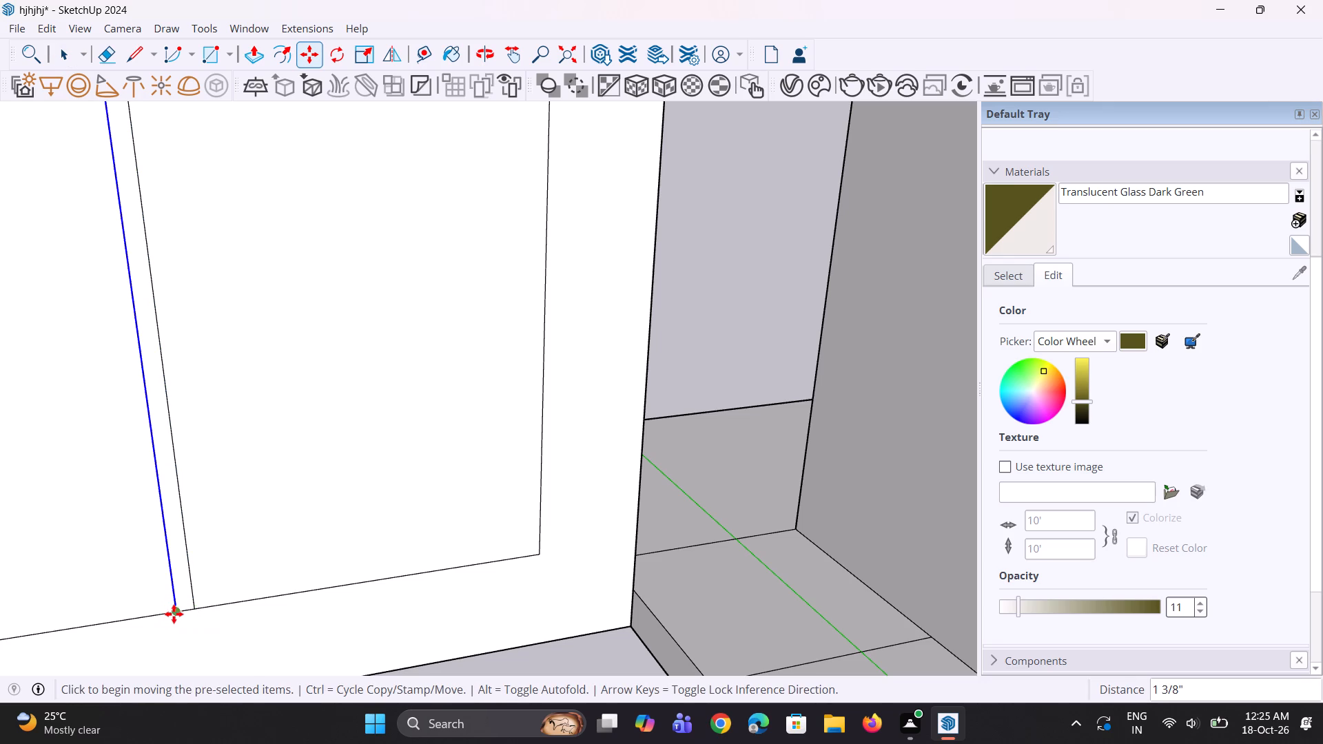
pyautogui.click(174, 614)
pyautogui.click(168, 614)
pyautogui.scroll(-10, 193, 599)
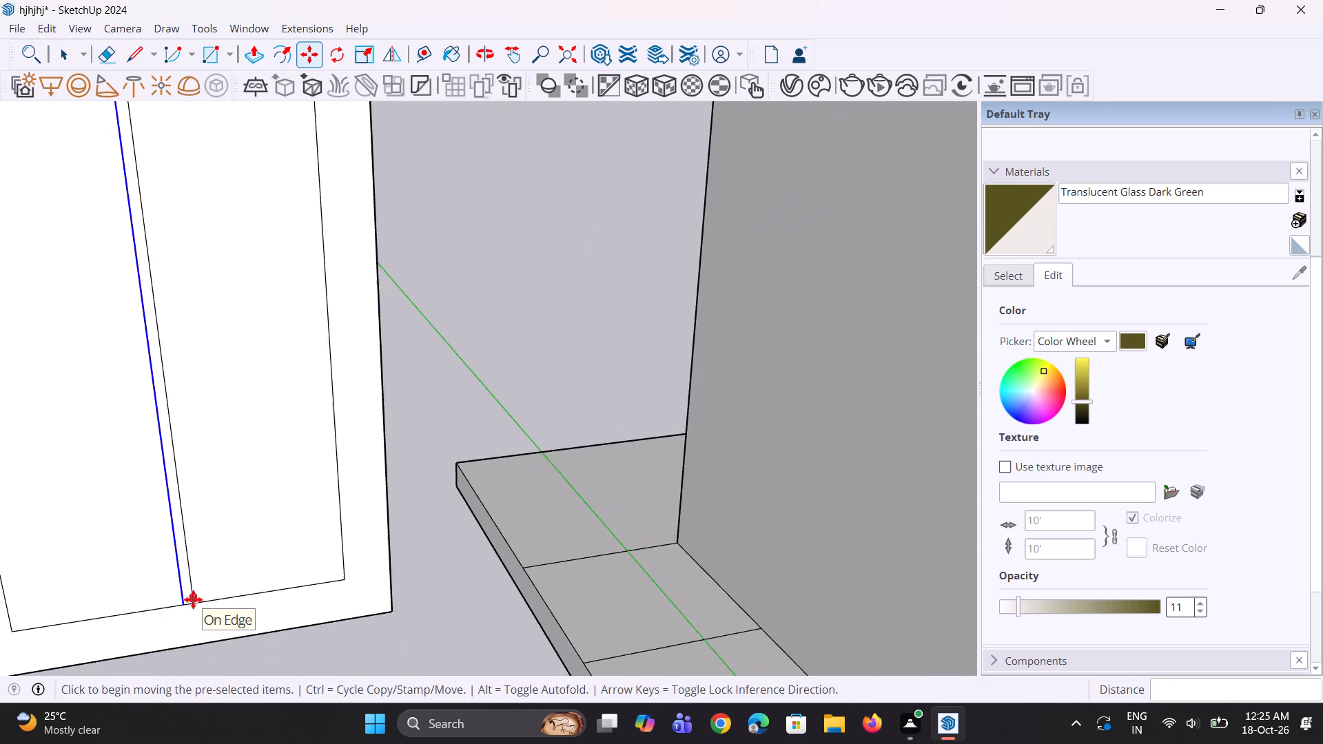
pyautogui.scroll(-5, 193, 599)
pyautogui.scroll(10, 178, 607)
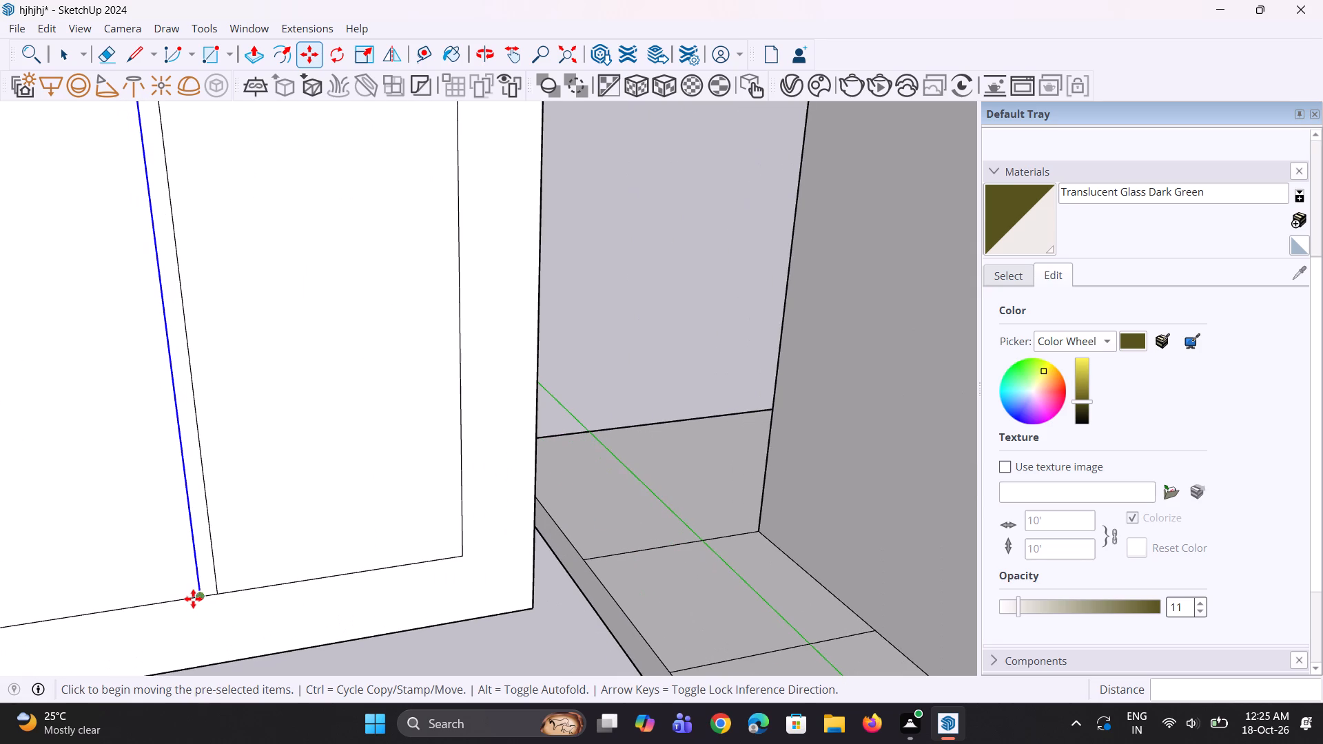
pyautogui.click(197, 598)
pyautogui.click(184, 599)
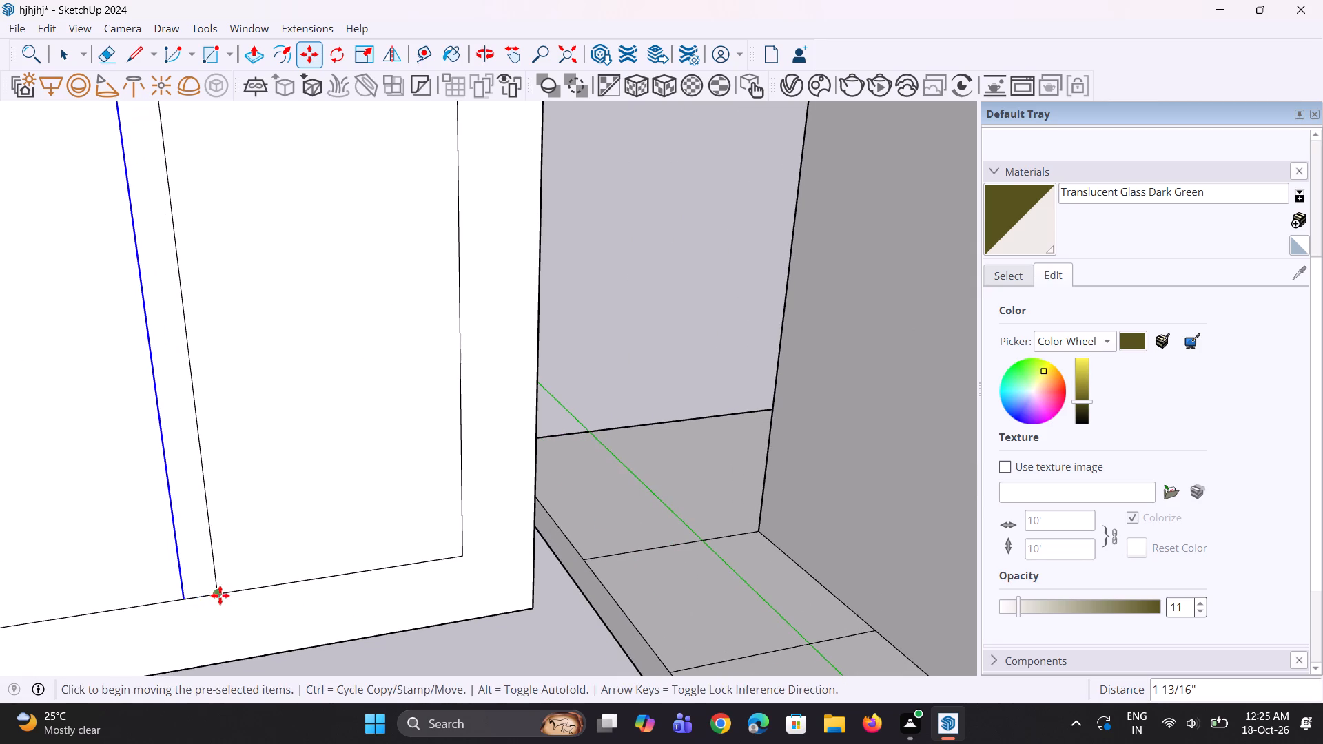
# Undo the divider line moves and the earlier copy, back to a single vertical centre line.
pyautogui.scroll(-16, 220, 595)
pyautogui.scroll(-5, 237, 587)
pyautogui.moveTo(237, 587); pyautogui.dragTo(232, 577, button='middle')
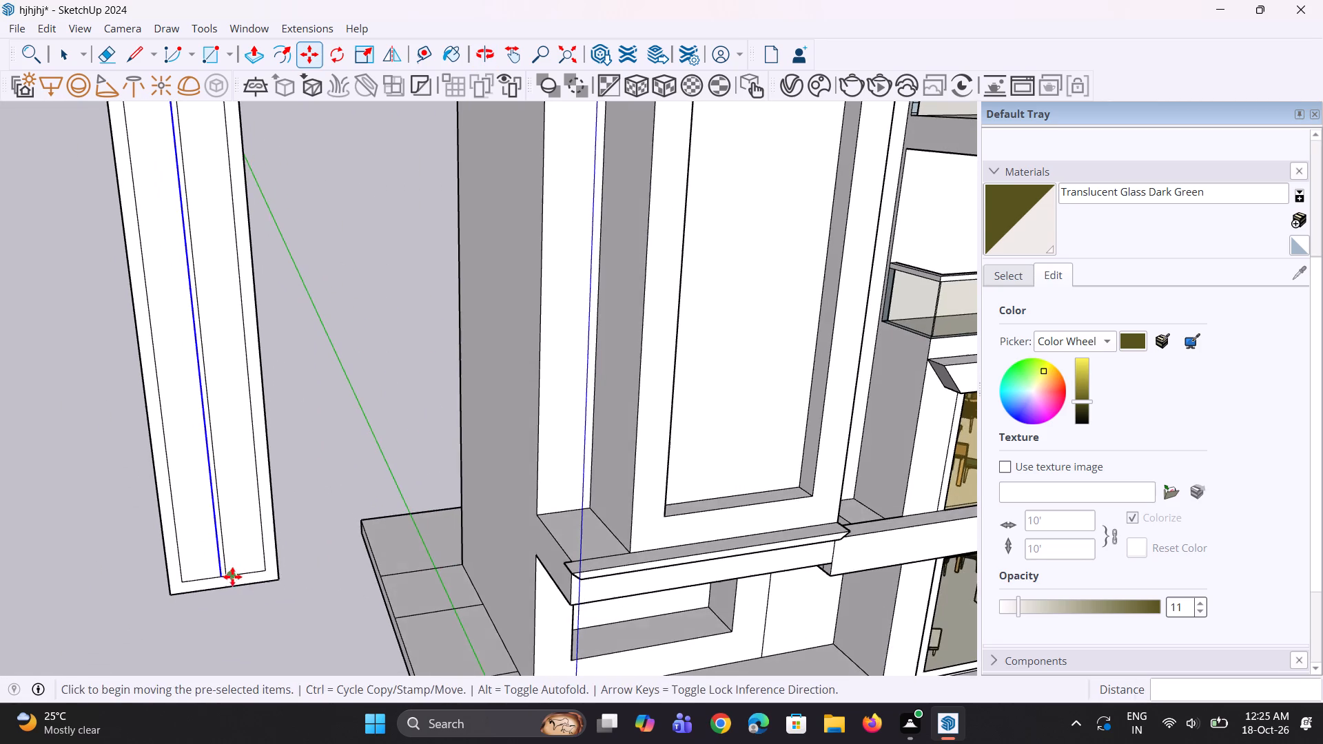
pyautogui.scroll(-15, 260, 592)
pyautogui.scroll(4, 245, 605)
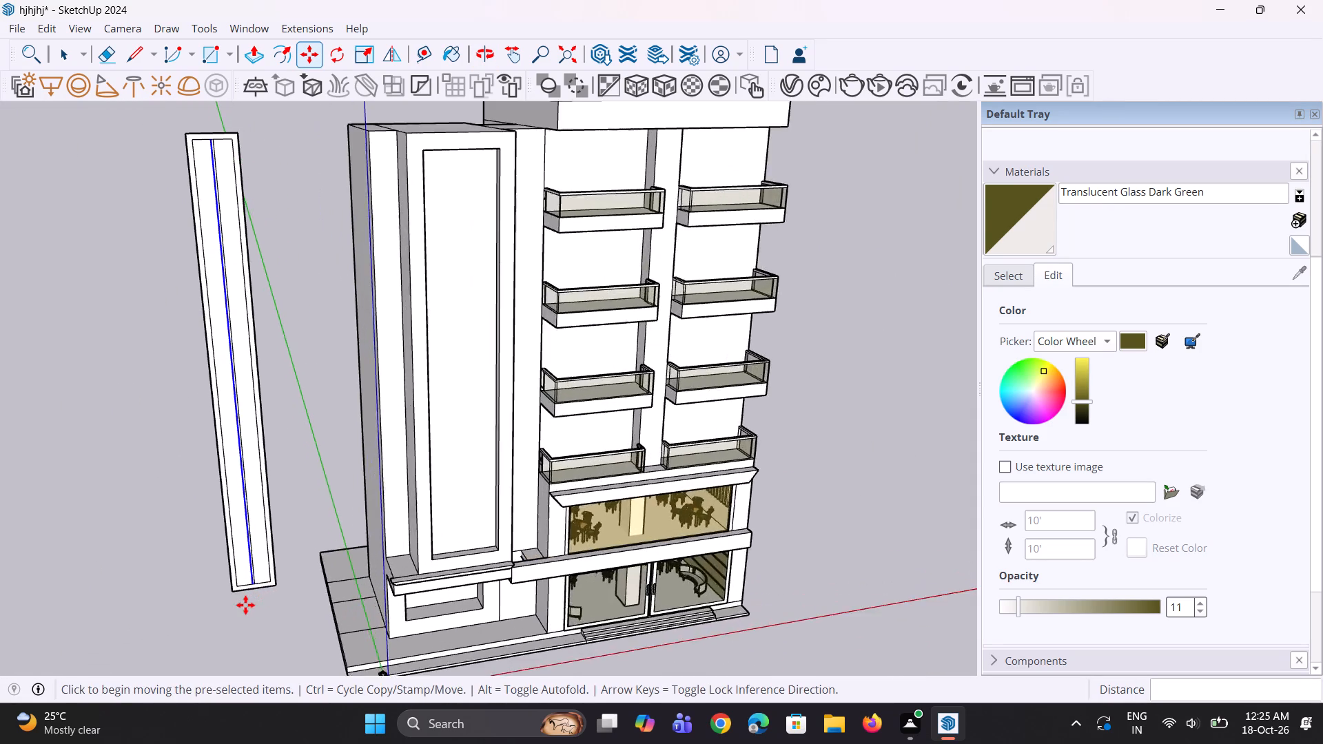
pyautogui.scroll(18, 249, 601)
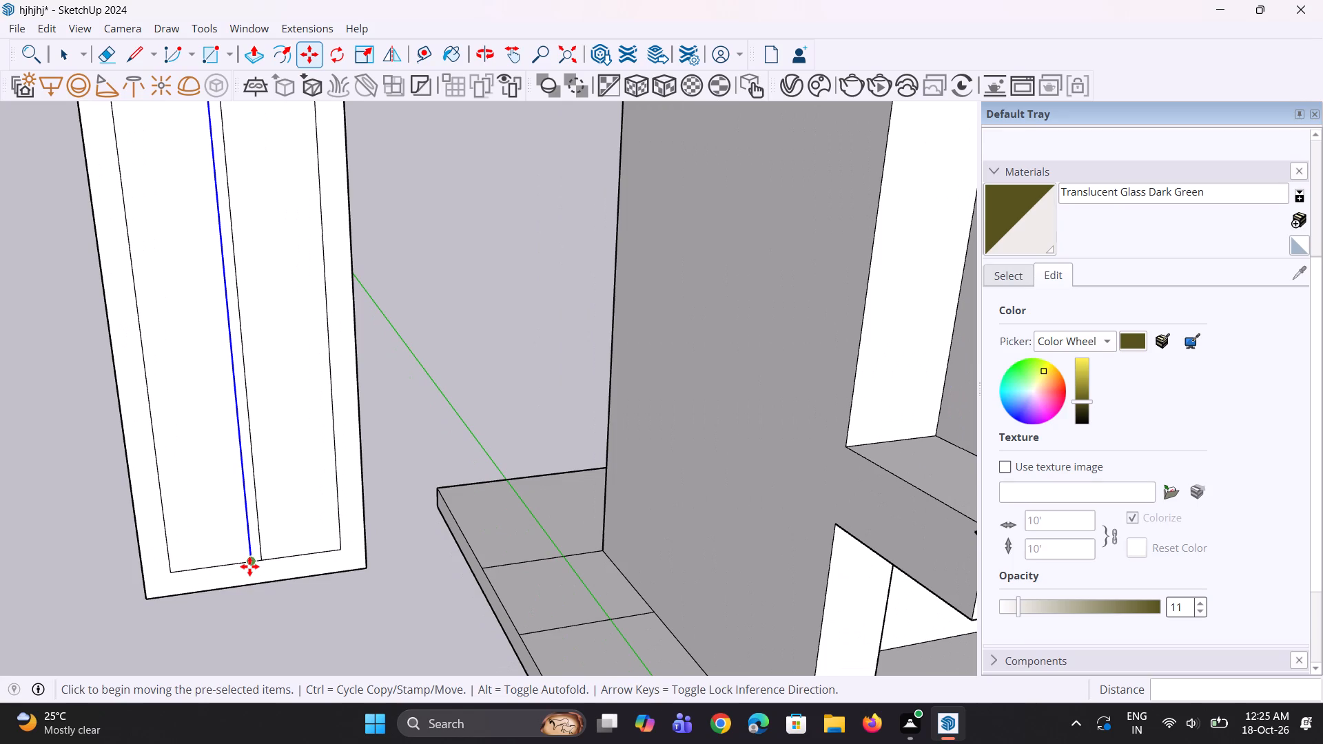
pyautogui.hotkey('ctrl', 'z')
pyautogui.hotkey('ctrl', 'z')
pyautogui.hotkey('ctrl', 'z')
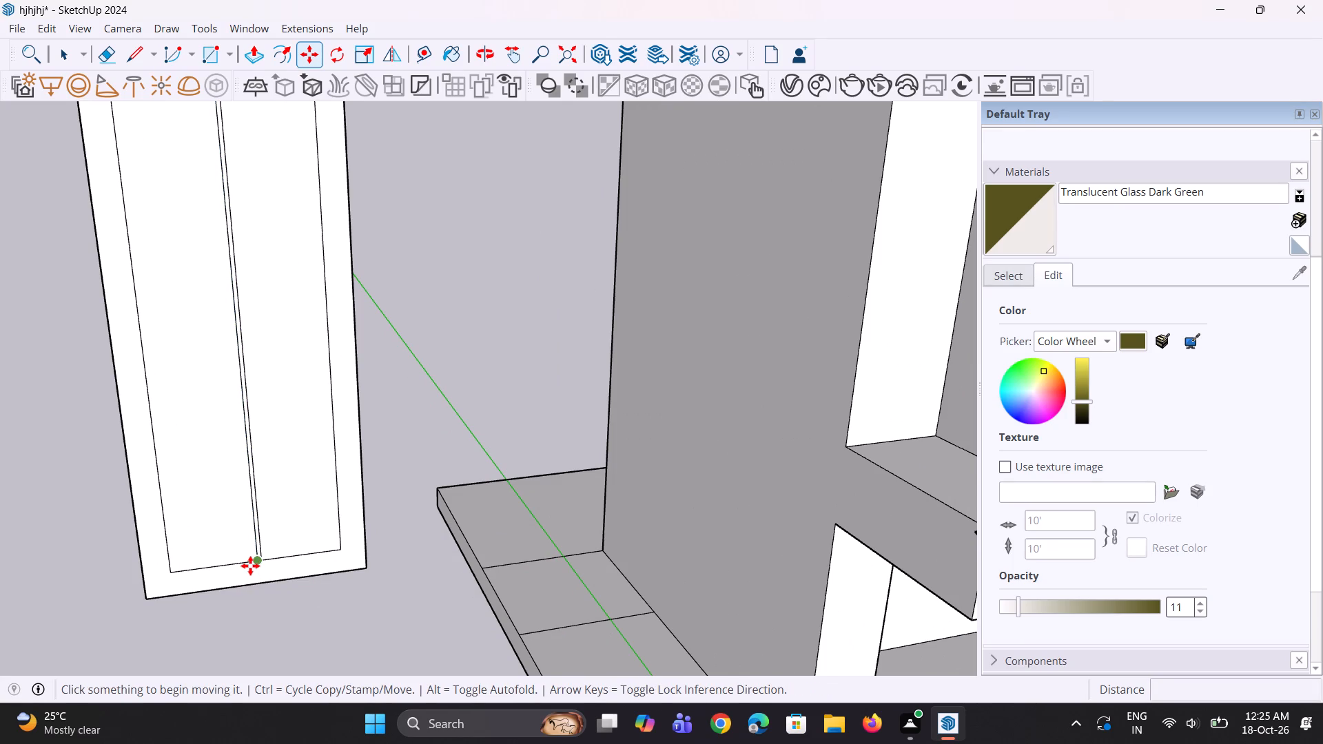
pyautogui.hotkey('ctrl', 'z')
# Copy both segments of the panel's vertical centre line about 5" toward the building.
pyautogui.scroll(2, 254, 560)
pyautogui.press('space')
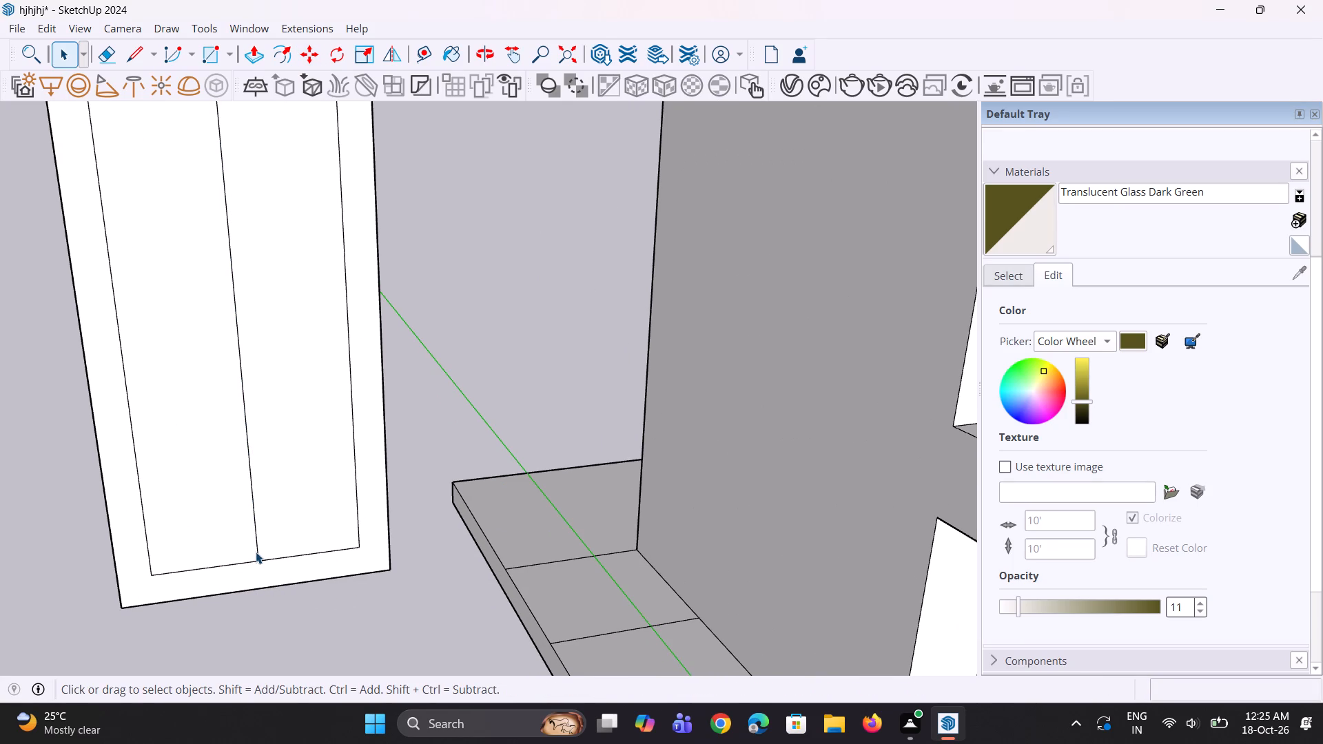
pyautogui.click(256, 552)
pyautogui.scroll(1, 256, 553)
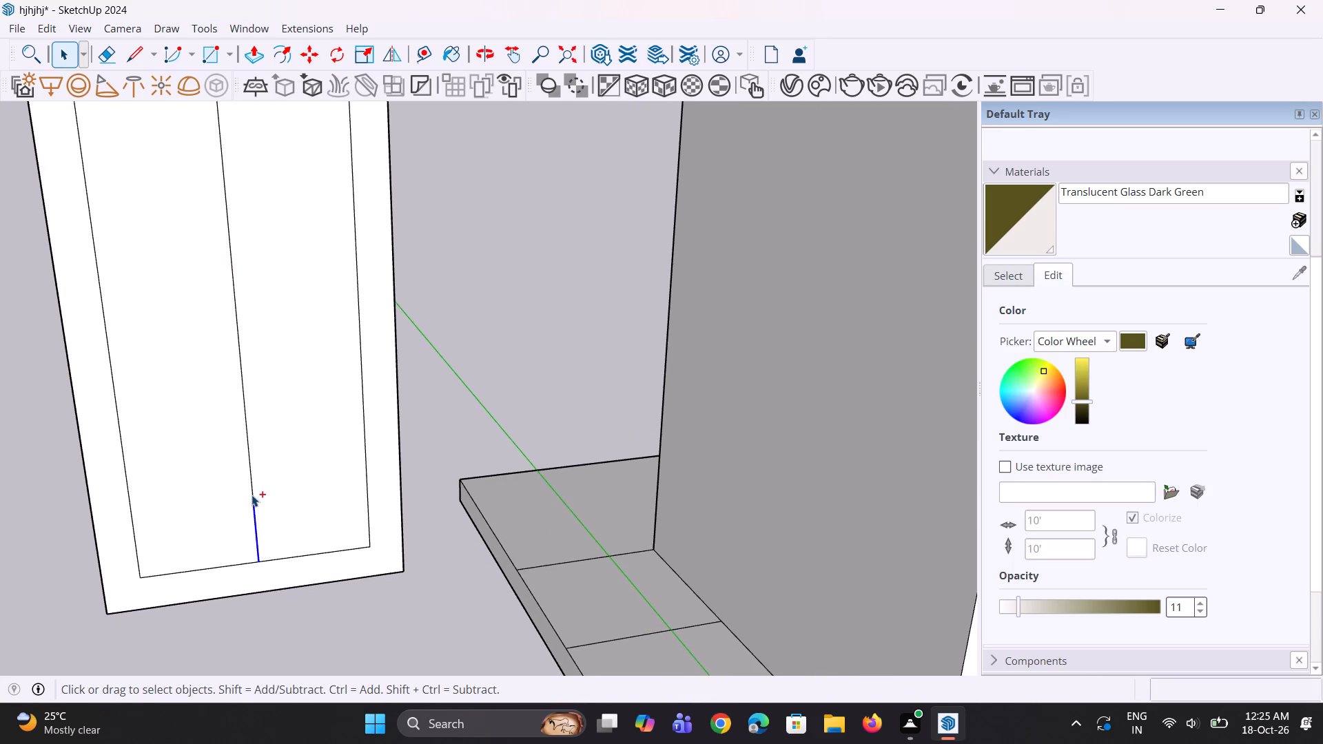
pyautogui.keyDown('ctrl'); pyautogui.click(252, 495); pyautogui.keyUp('ctrl')
pyautogui.press('m')
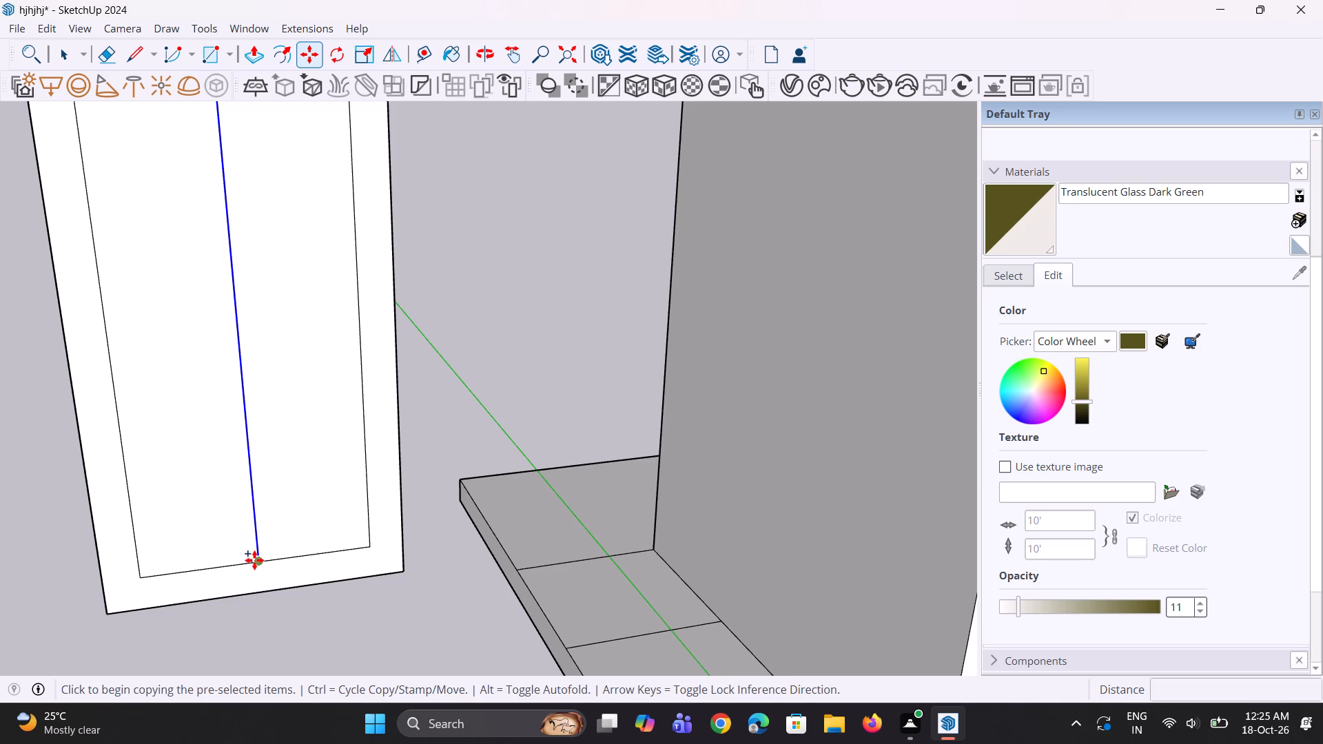
pyautogui.click(254, 560)
pyautogui.click(269, 563)
# Copy the new line back onto the centre, and move it a similar distance away from the building to complete the divider strip.
pyautogui.press('space')
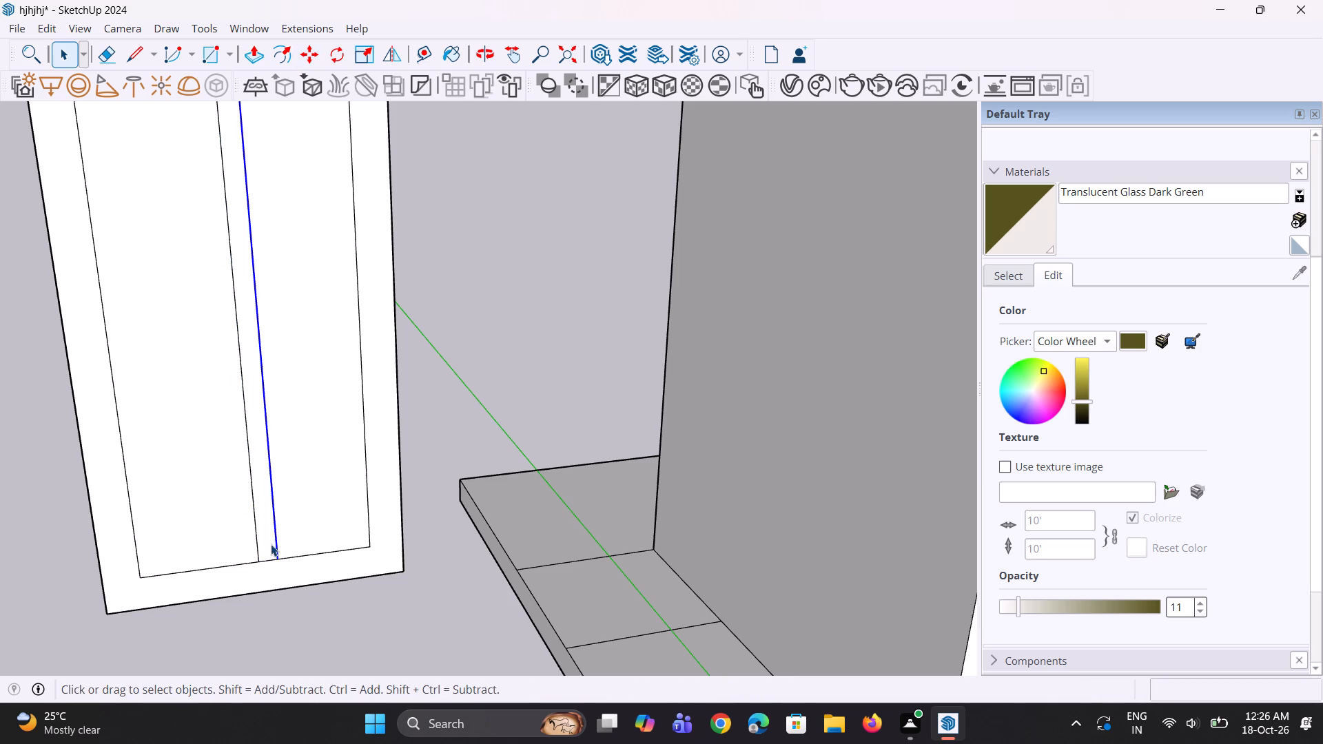
pyautogui.press('m')
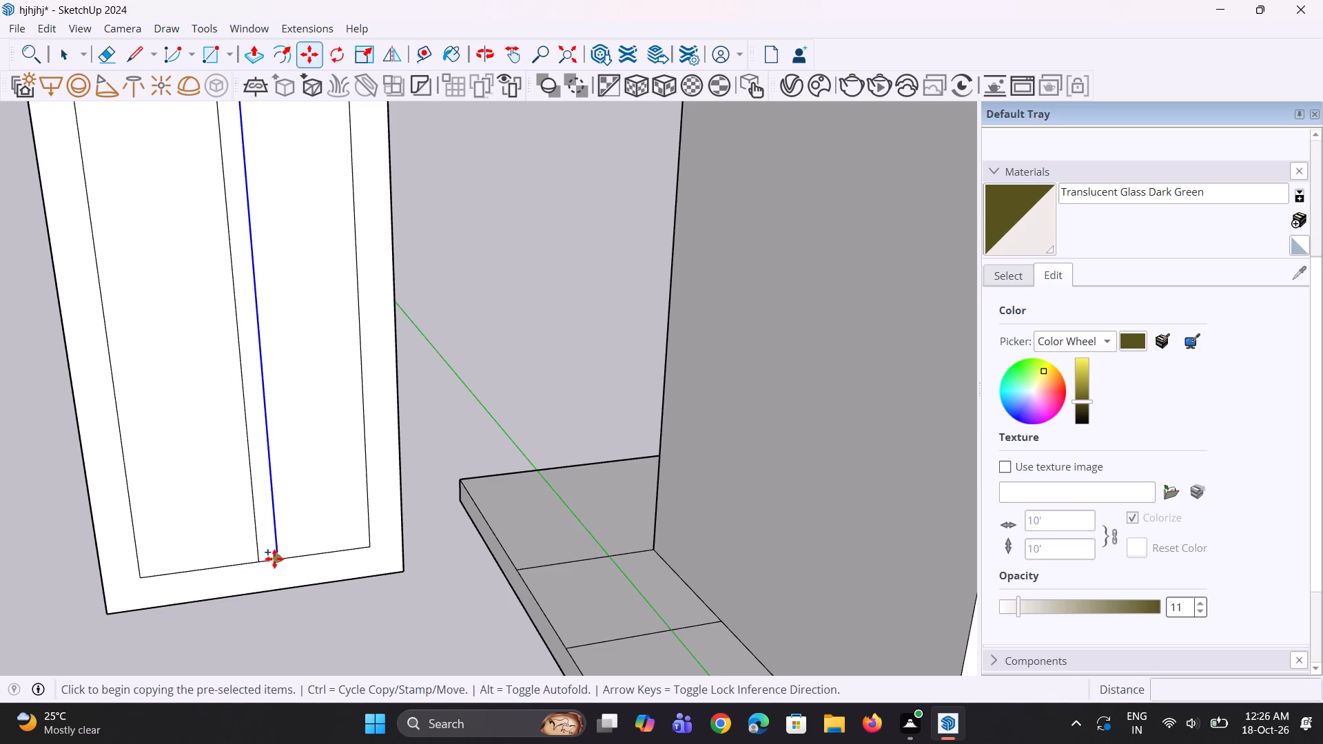
pyautogui.click(274, 559)
pyautogui.click(264, 561)
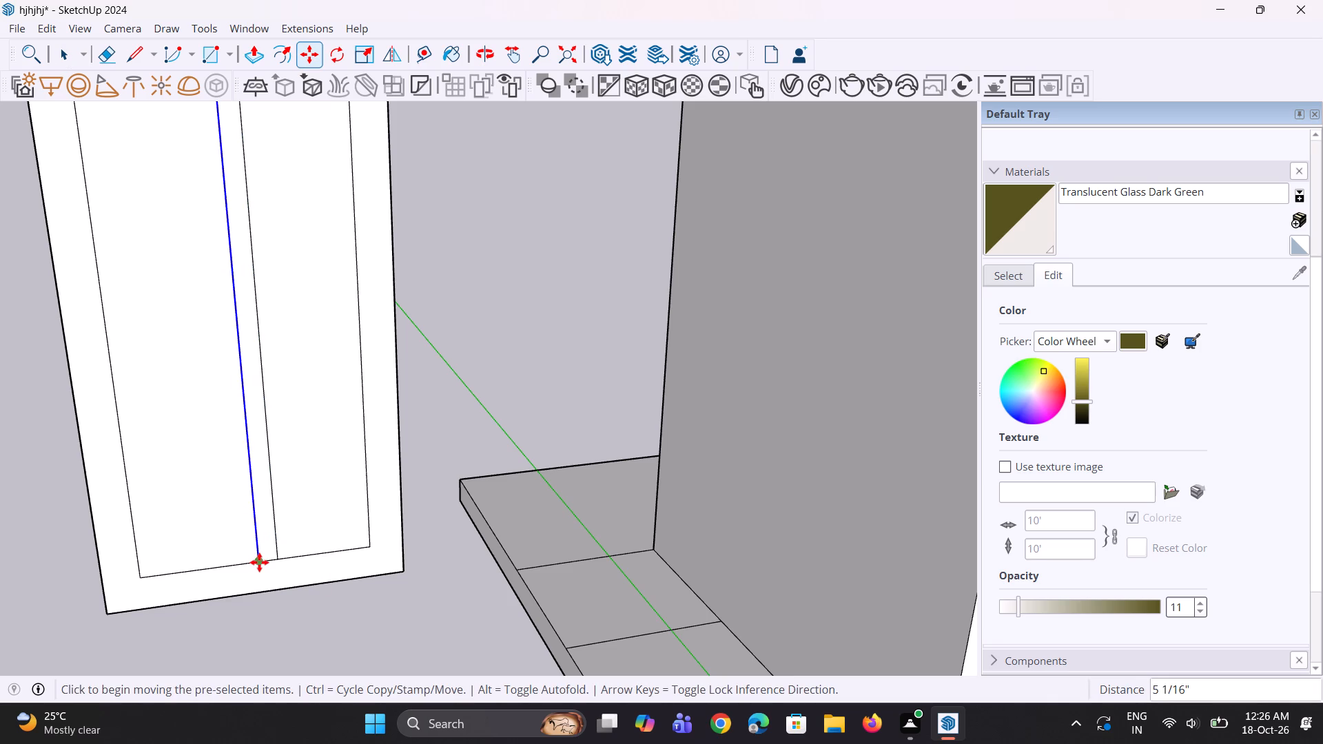
pyautogui.click(259, 562)
pyautogui.click(241, 562)
pyautogui.scroll(-9, 268, 601)
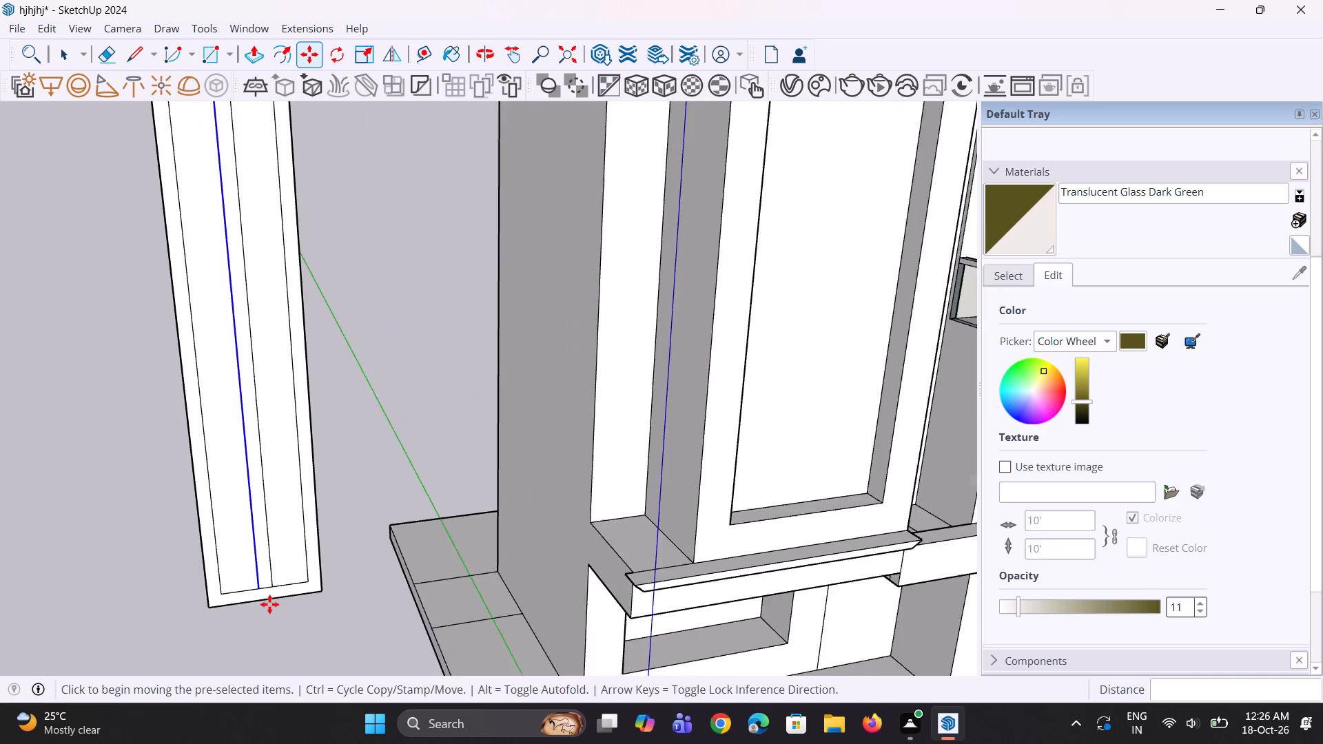
pyautogui.scroll(-7, 269, 604)
pyautogui.moveTo(269, 604); pyautogui.dragTo(267, 586, button='middle')
pyautogui.scroll(-10, 277, 607)
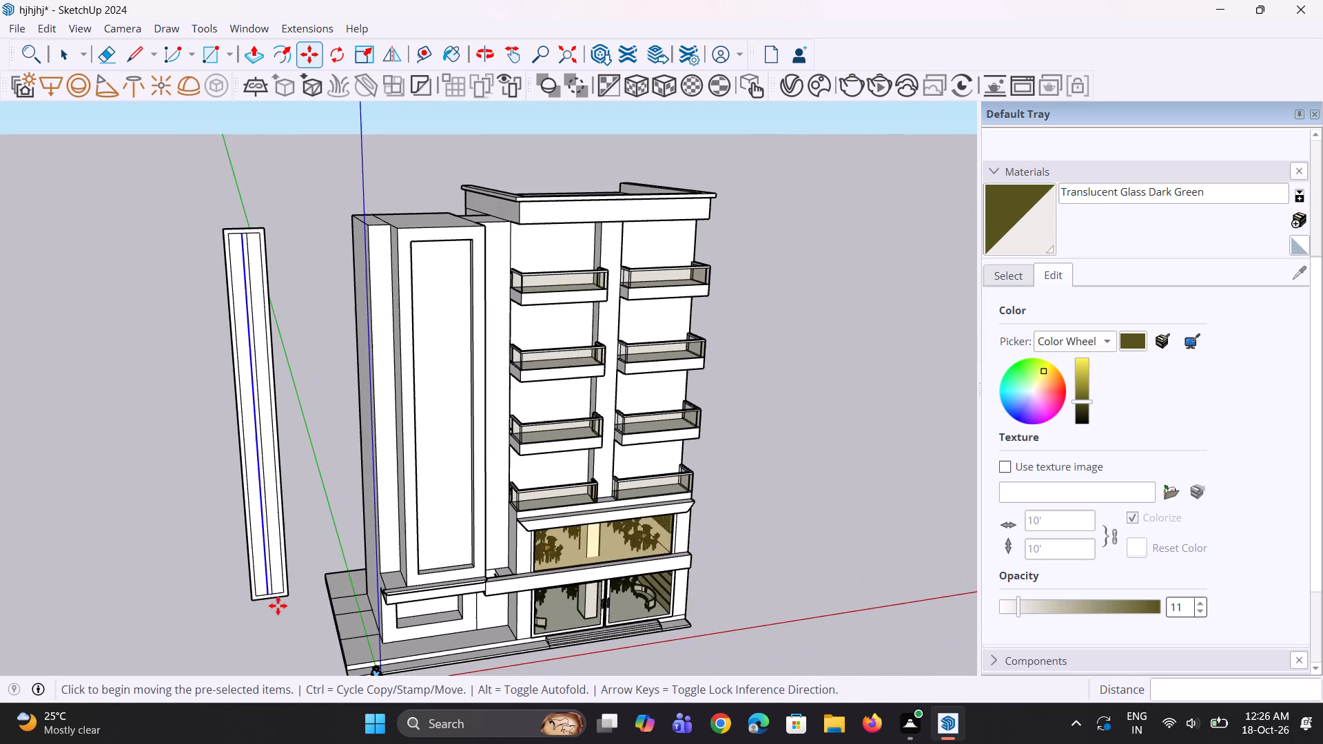
pyautogui.scroll(3, 274, 435)
pyautogui.press('space')
pyautogui.press('space')
pyautogui.click(303, 471)
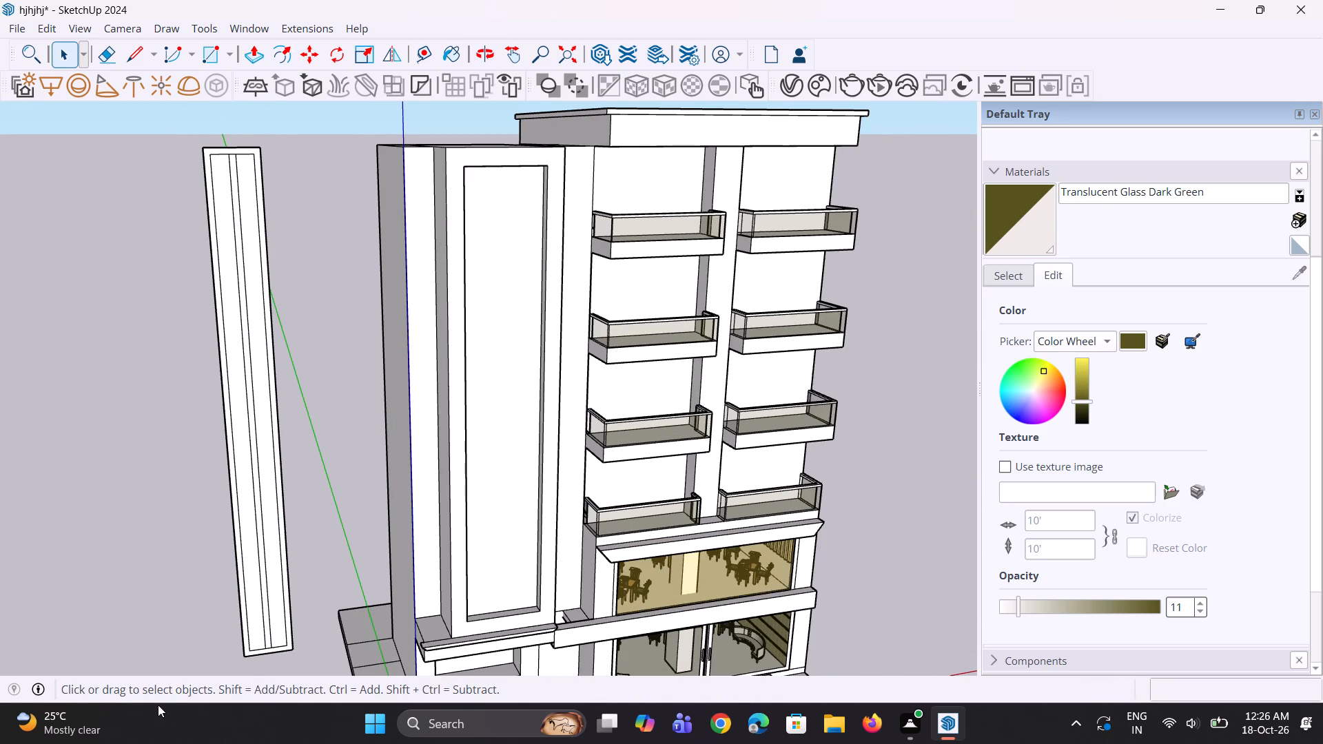
# Push/Pull the tall panel's outer frame face out about 3 15/16" on its back side.
pyautogui.scroll(1, 156, 705)
pyautogui.scroll(-4, 263, 576)
pyautogui.moveTo(260, 576); pyautogui.dragTo(452, 580, button='middle')
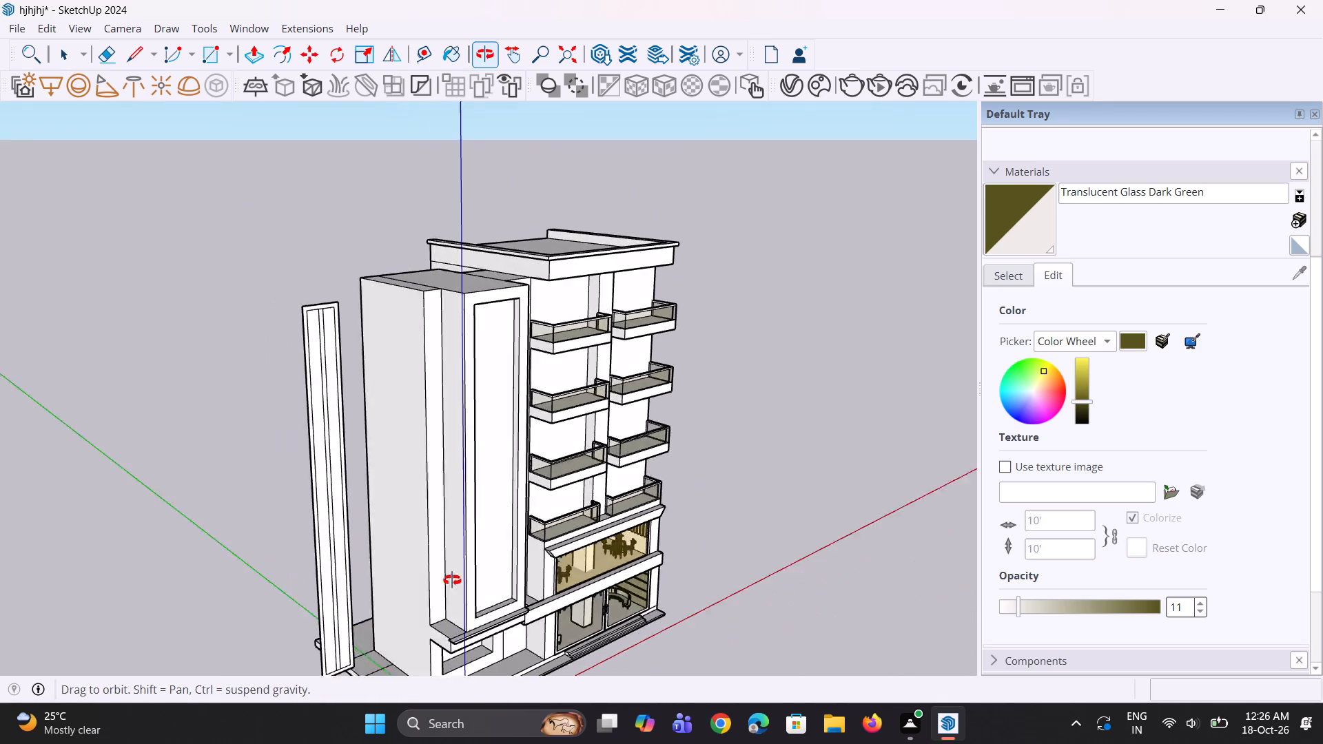
pyautogui.moveTo(452, 580); pyautogui.dragTo(845, 579, button='middle')
pyautogui.scroll(3, 672, 345)
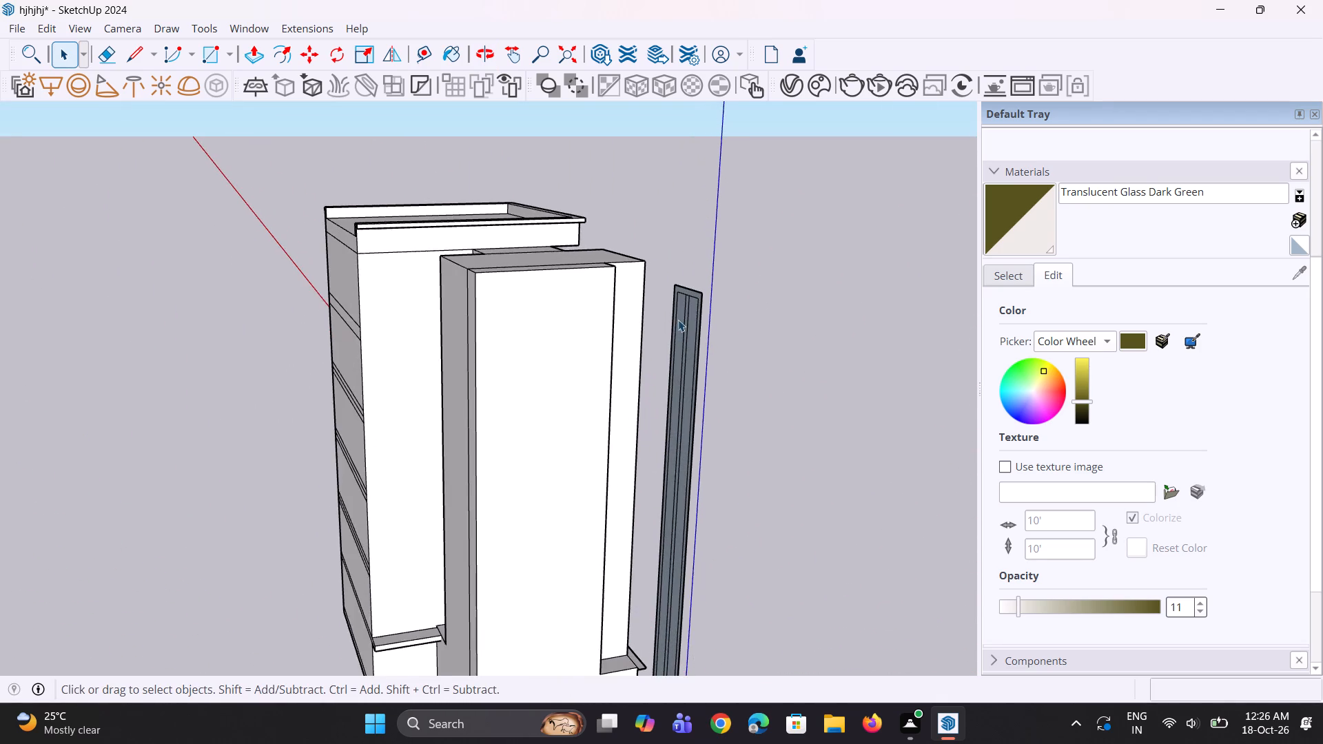
pyautogui.scroll(3, 681, 319)
pyautogui.moveTo(682, 319); pyautogui.dragTo(469, 353, button='middle')
pyautogui.scroll(1, 243, 347)
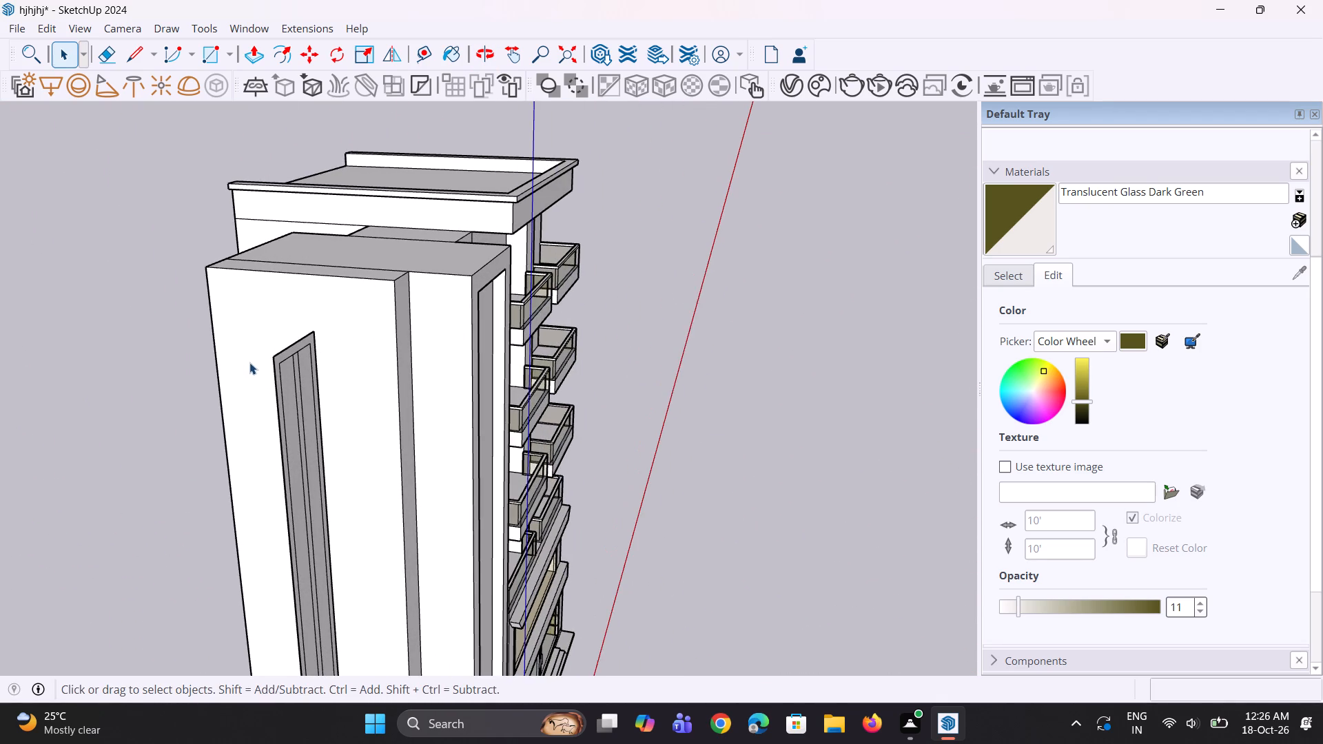
pyautogui.scroll(1, 253, 369)
pyautogui.press('p')
pyautogui.doubleClick(281, 357)
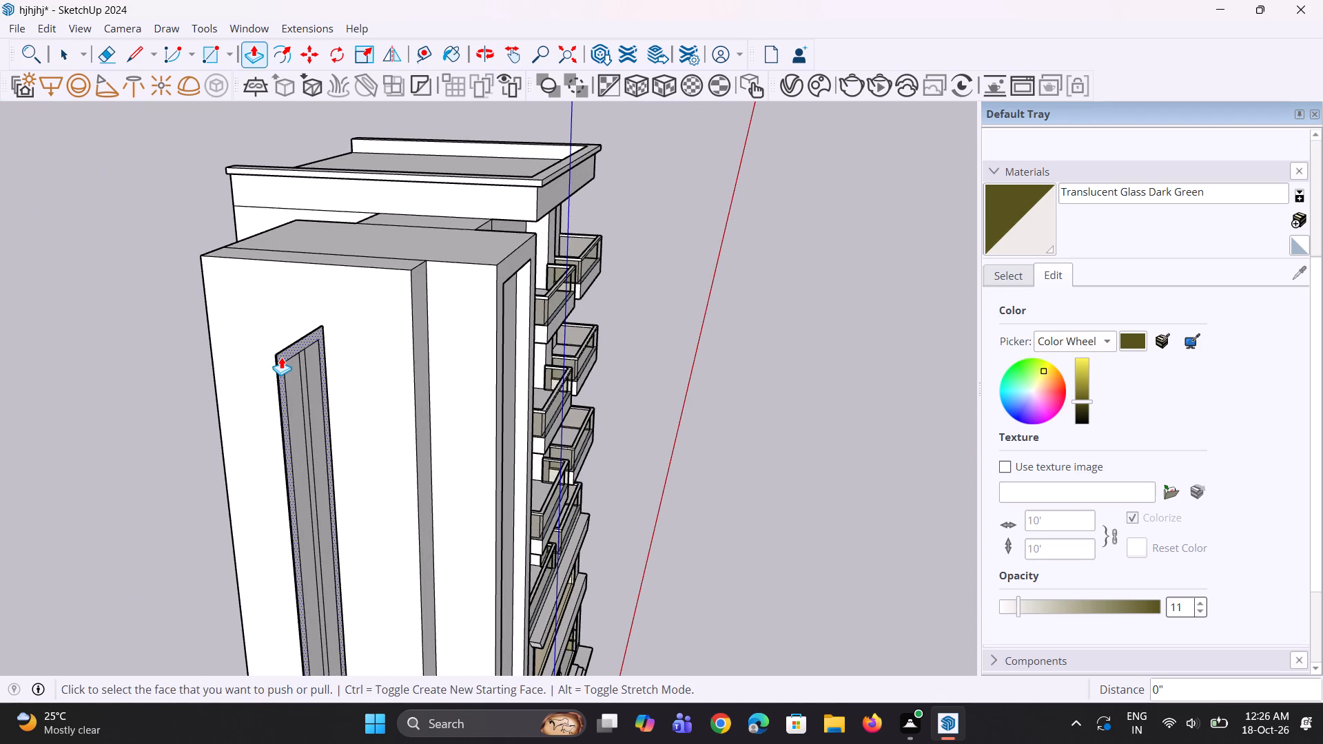
pyautogui.hotkey('ctrl', 'z')
pyautogui.keyDown('ctrl'); pyautogui.scroll(1, 282, 356); pyautogui.keyUp('ctrl')
pyautogui.click(290, 352)
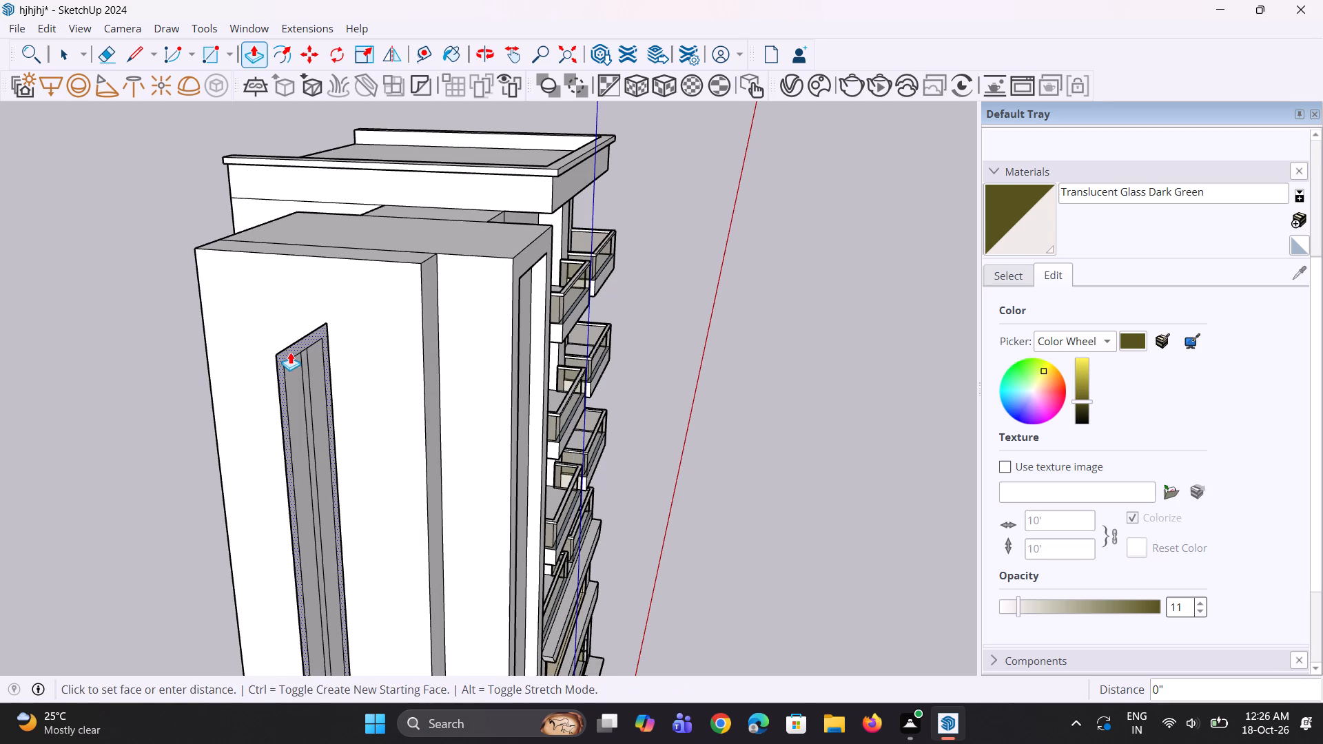
pyautogui.click(296, 355)
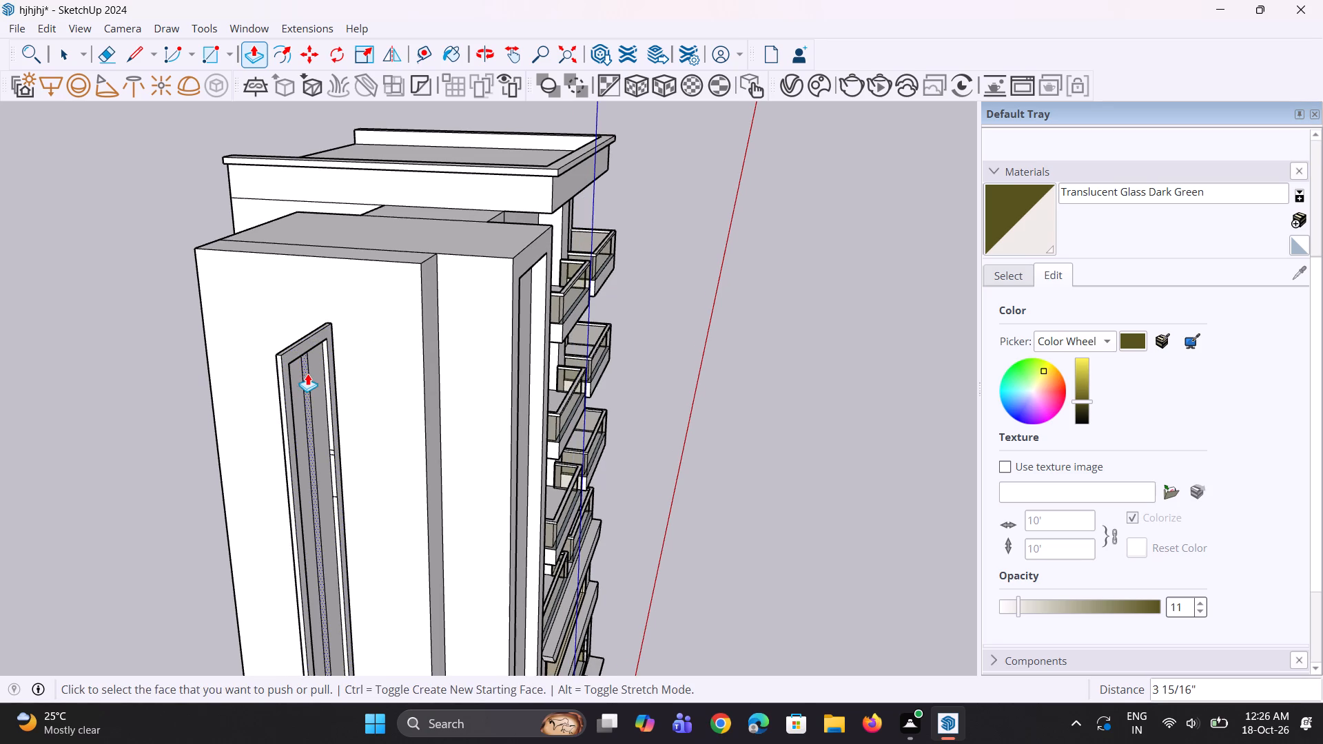
# Push/Pull the panel's central divider strip by the same distance as the outer frame.
pyautogui.doubleClick(308, 374)
pyautogui.moveTo(308, 381); pyautogui.dragTo(226, 372, button='middle')
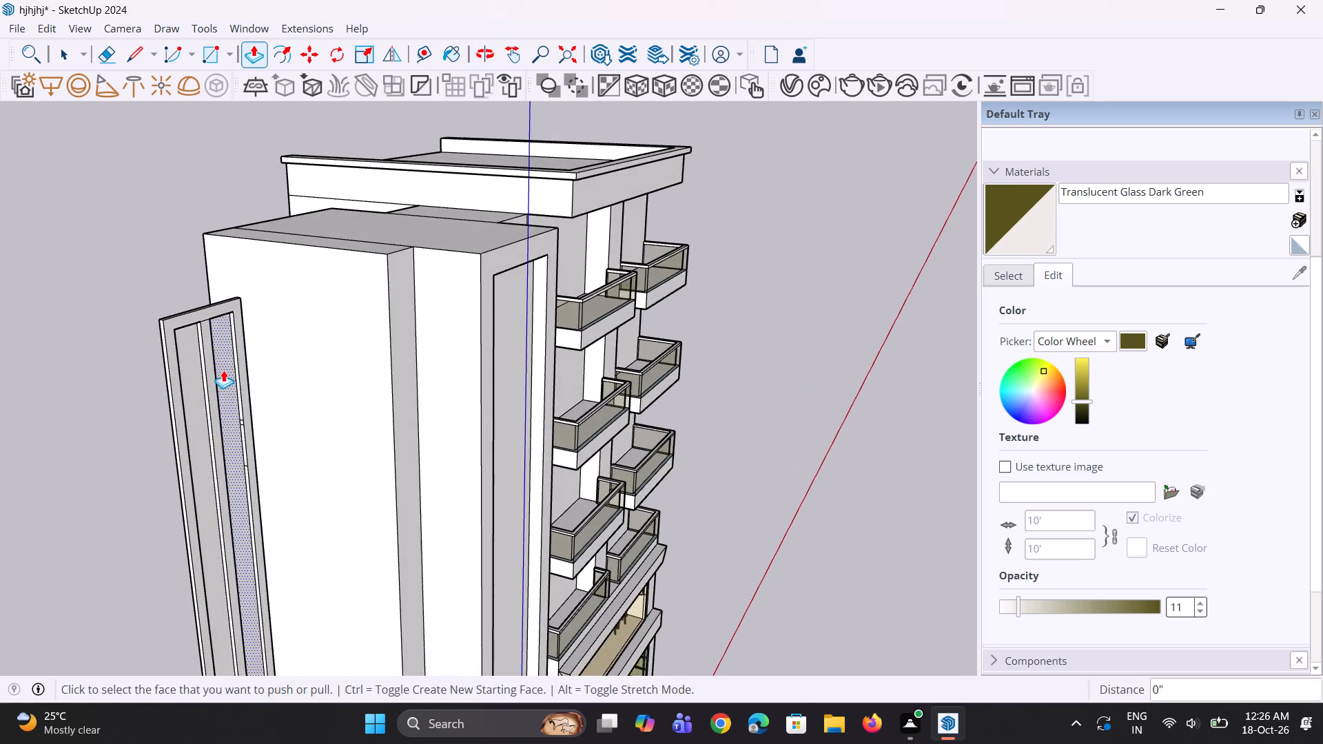
pyautogui.scroll(-4, 223, 370)
pyautogui.press('space')
pyautogui.press('space')
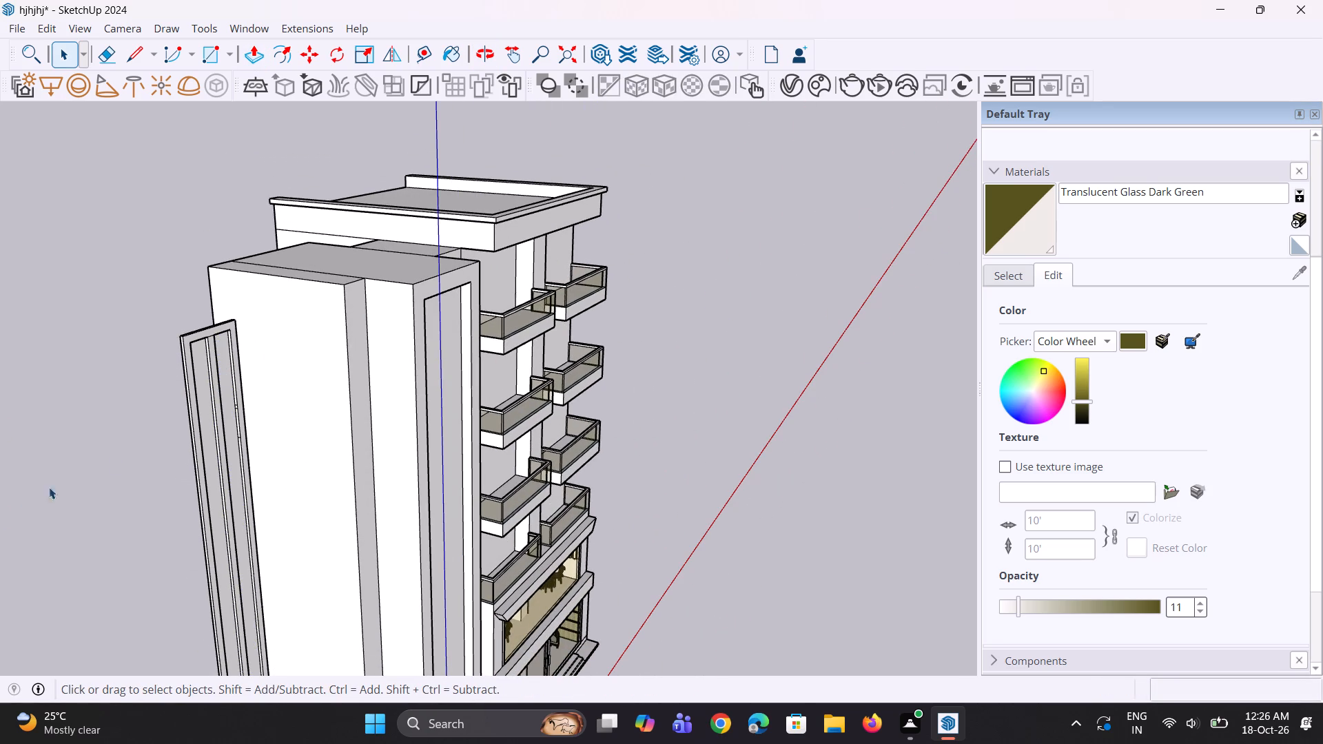
# Paint the two tall panes on either side of the divider with Translucent Glass Blue from Glass and Mirrors.
pyautogui.click(1016, 284)
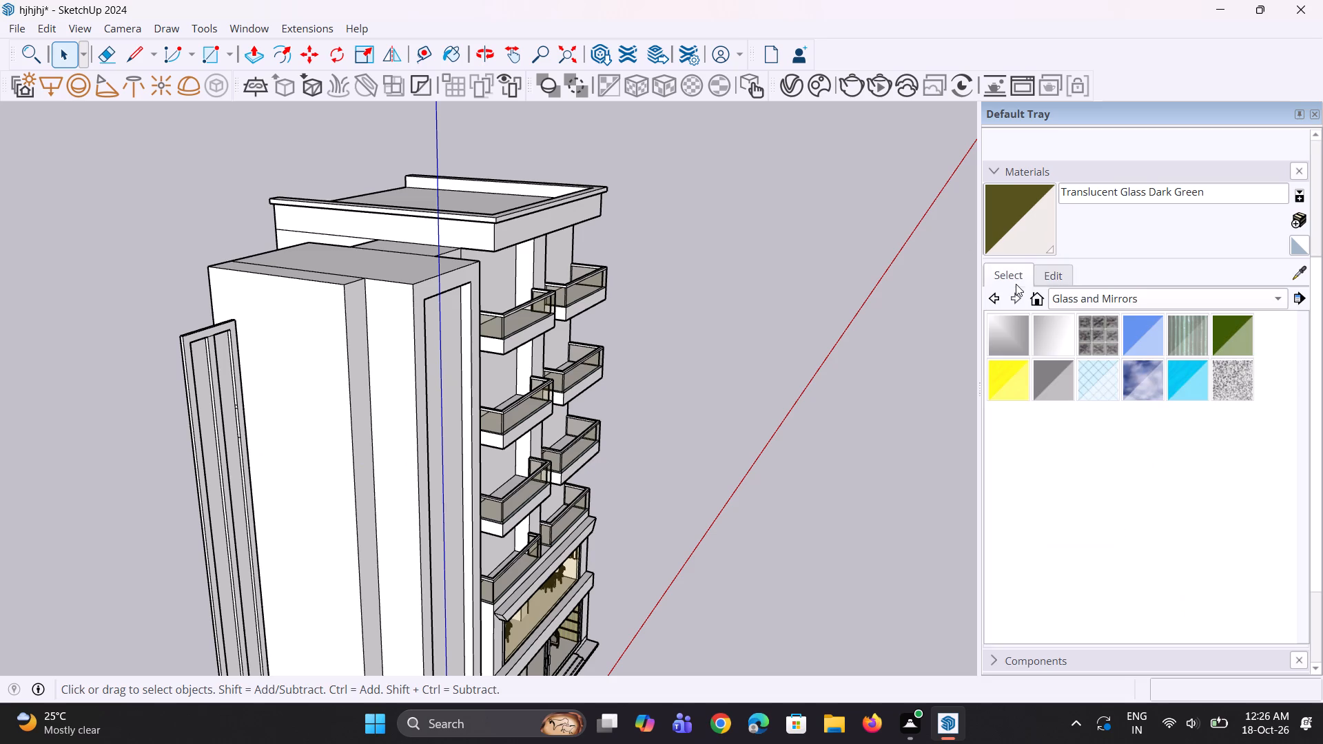
pyautogui.click(1139, 347)
pyautogui.scroll(1, 398, 550)
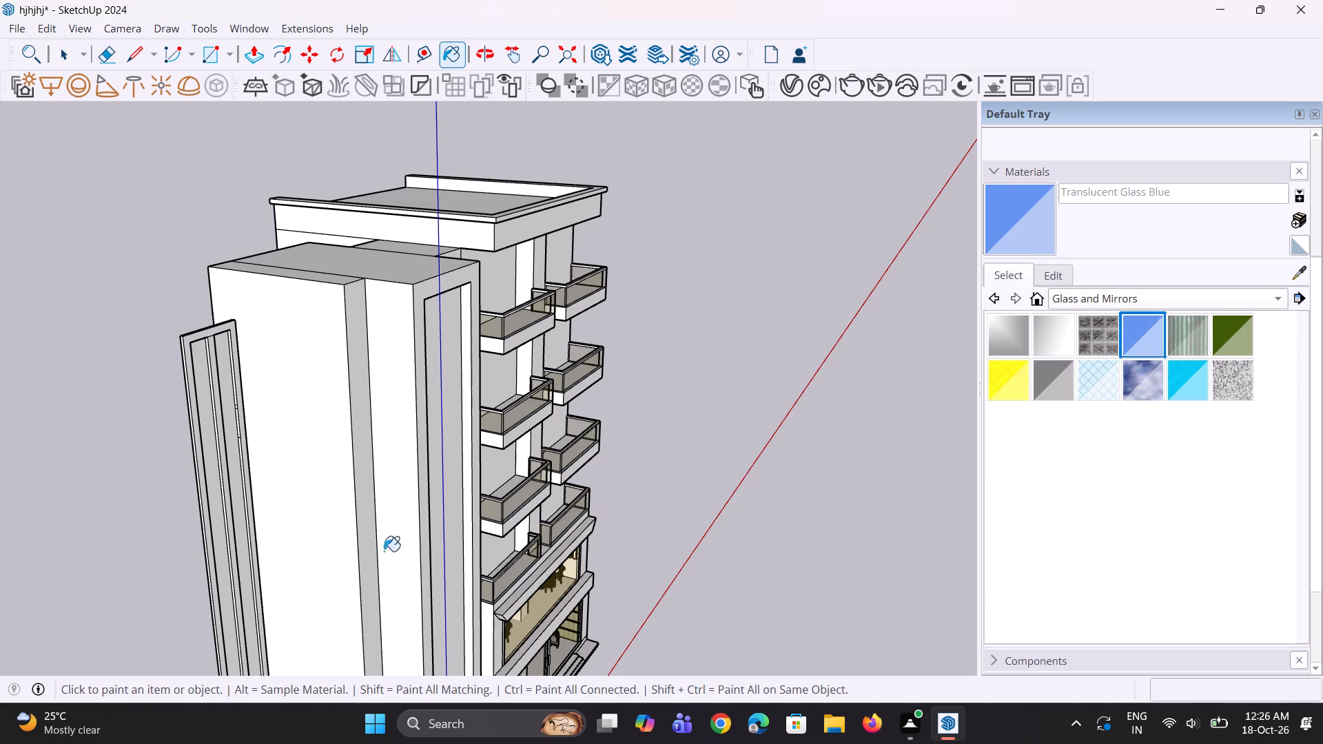
pyautogui.scroll(1, 384, 551)
pyautogui.scroll(2, 188, 541)
pyautogui.click(176, 540)
pyautogui.click(214, 526)
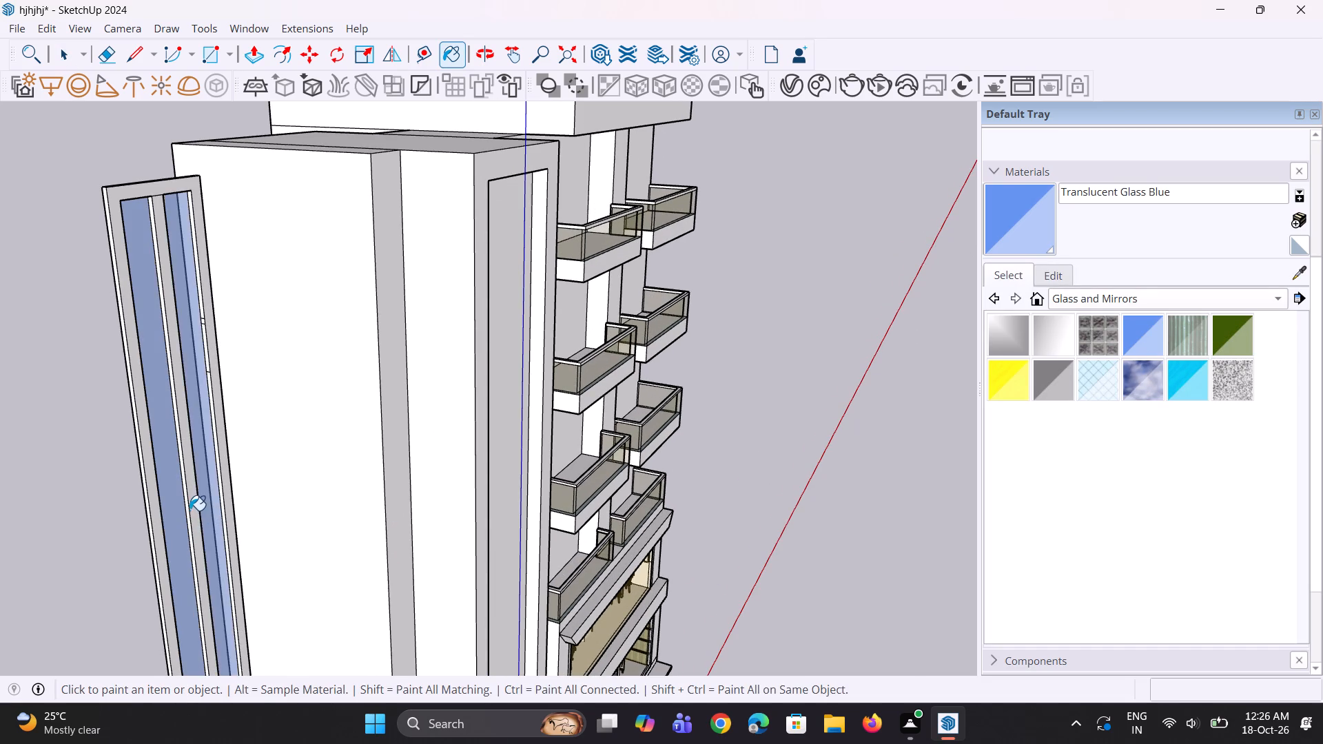
pyautogui.scroll(-6, 189, 510)
pyautogui.moveTo(190, 509); pyautogui.dragTo(17, 481, button='middle')
pyautogui.scroll(1, 23, 467)
pyautogui.scroll(-10, 39, 449)
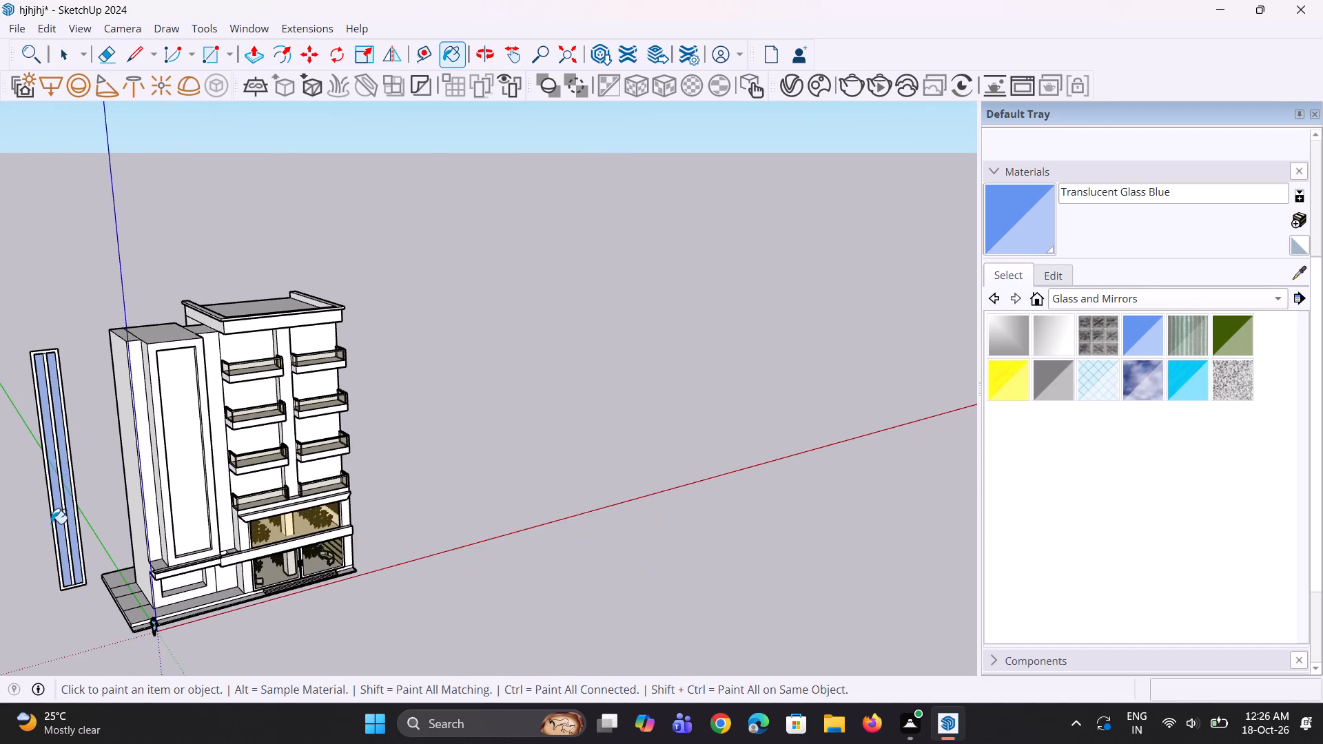
pyautogui.scroll(4, 47, 577)
pyautogui.scroll(1, 127, 567)
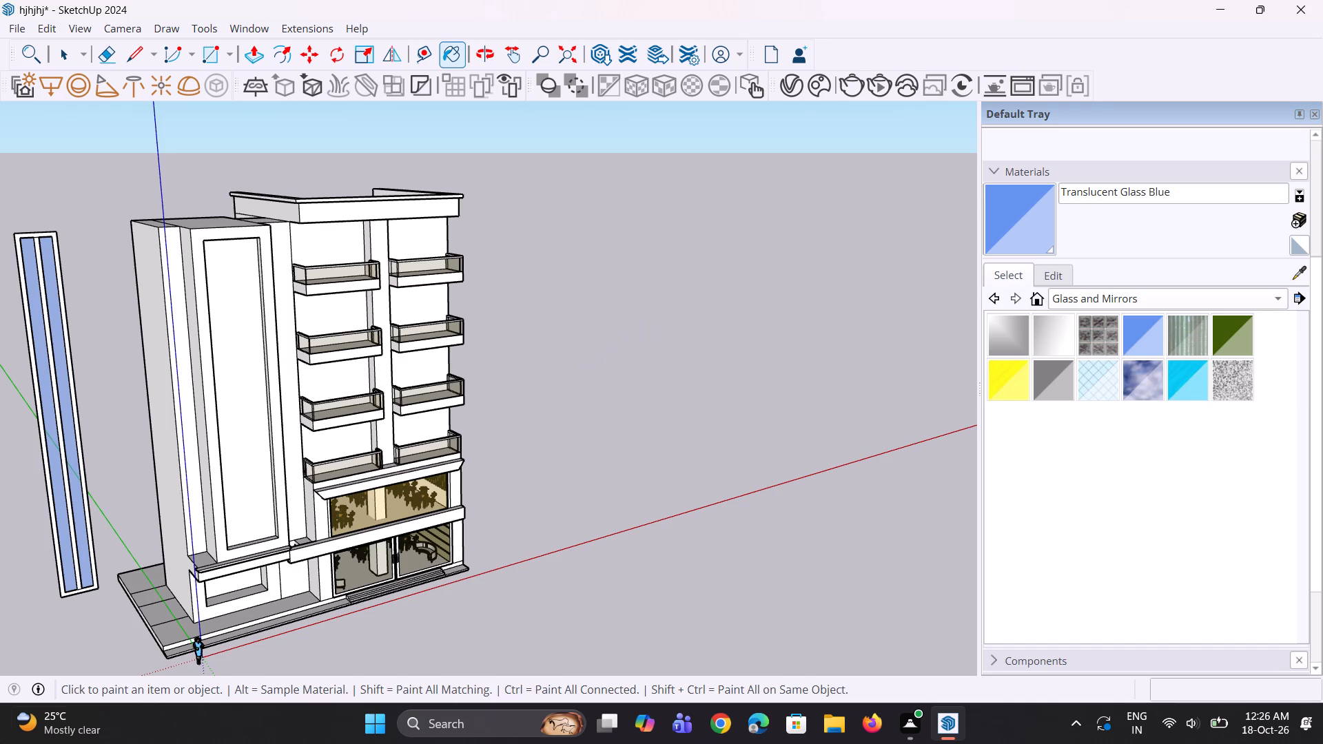
# Paint the tall window panel's outer frame and central divider with Color M07 from the Colors collection.
pyautogui.click(1006, 274)
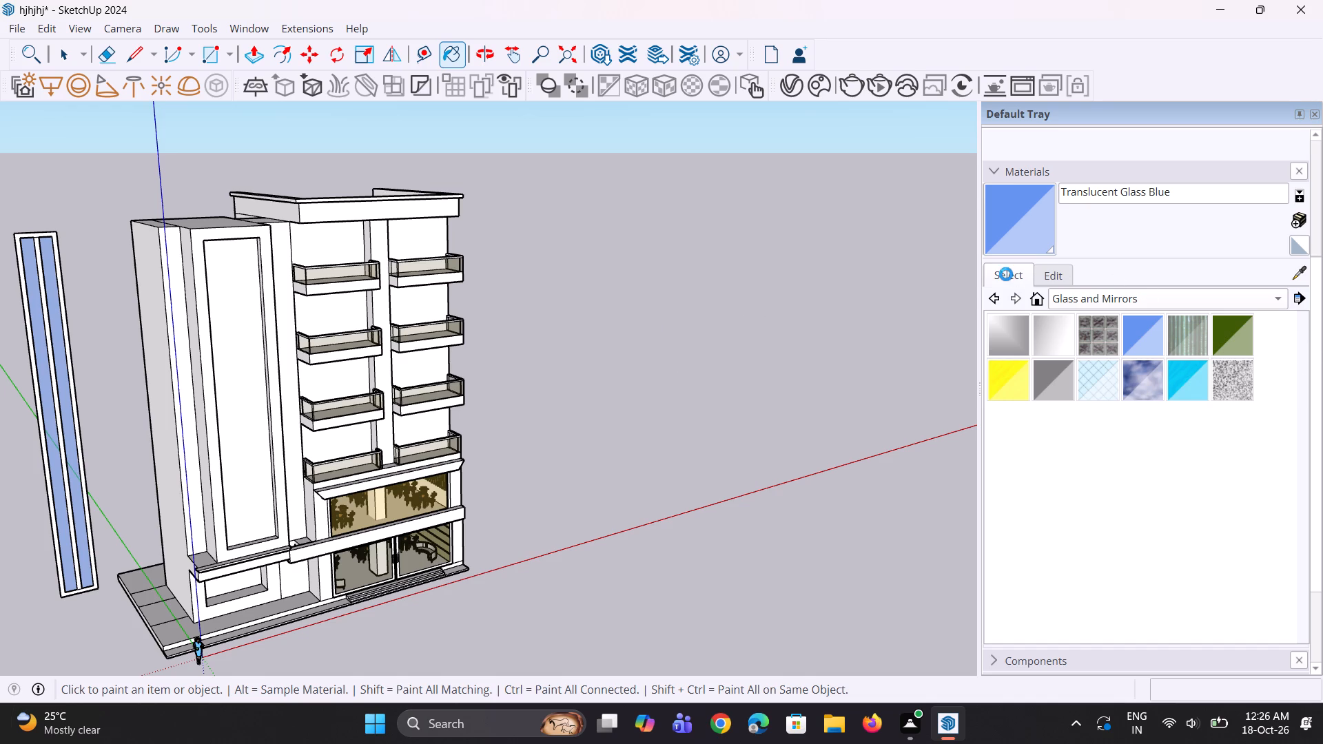
pyautogui.click(1007, 279)
pyautogui.click(1021, 271)
pyautogui.click(1096, 298)
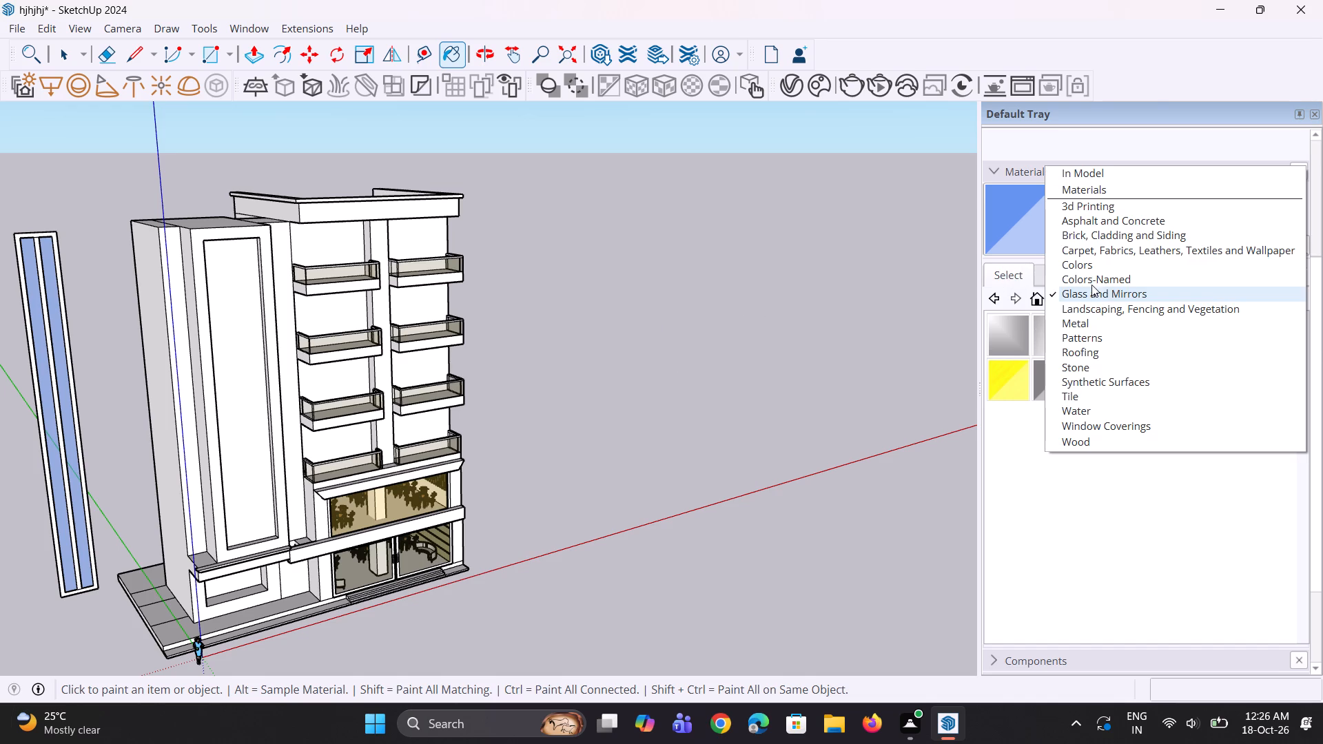
pyautogui.click(1100, 263)
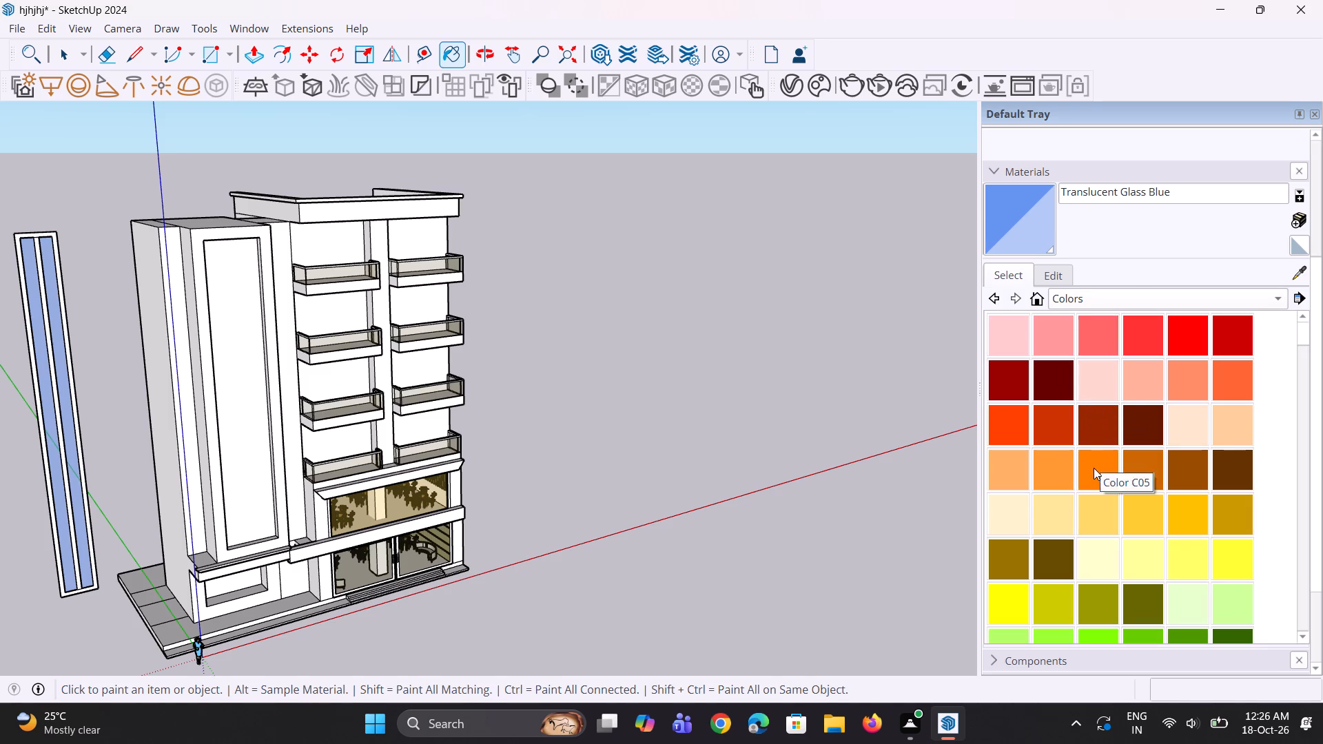
pyautogui.scroll(-15, 1094, 468)
pyautogui.click(1069, 477)
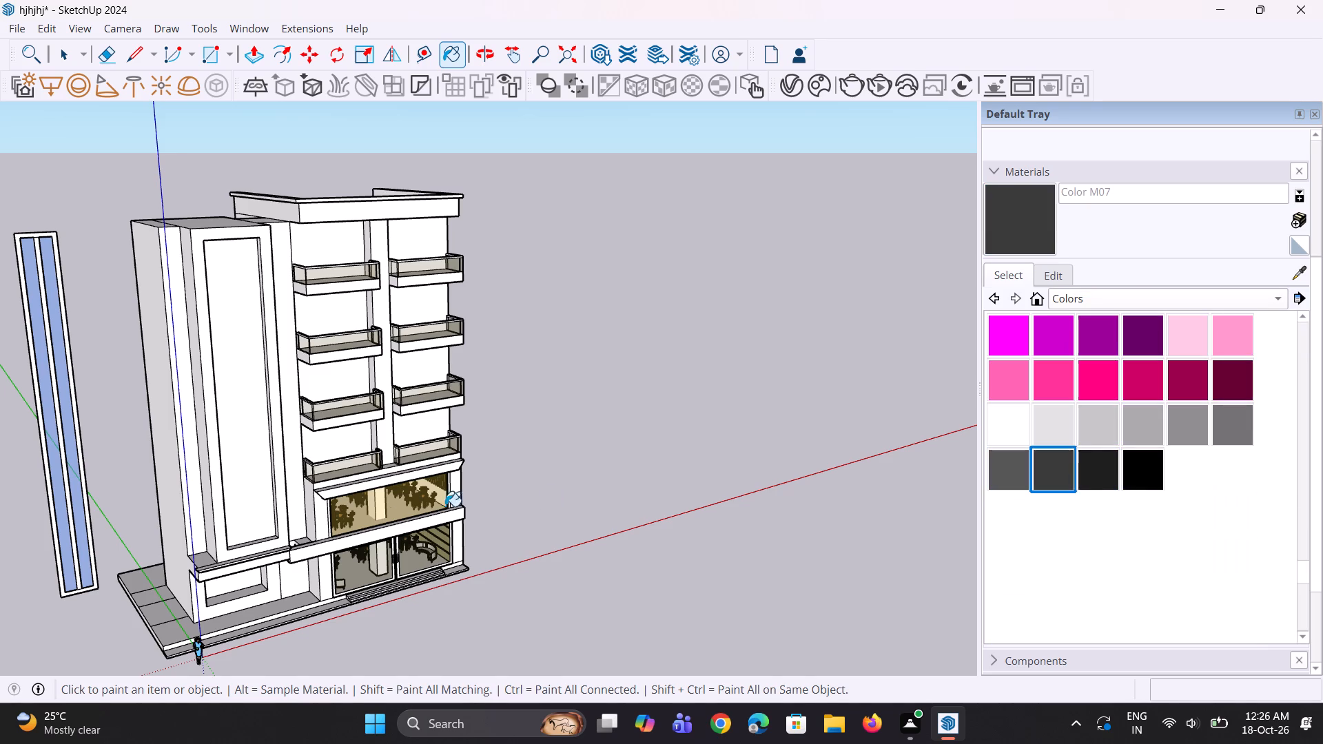
pyautogui.scroll(5, 85, 517)
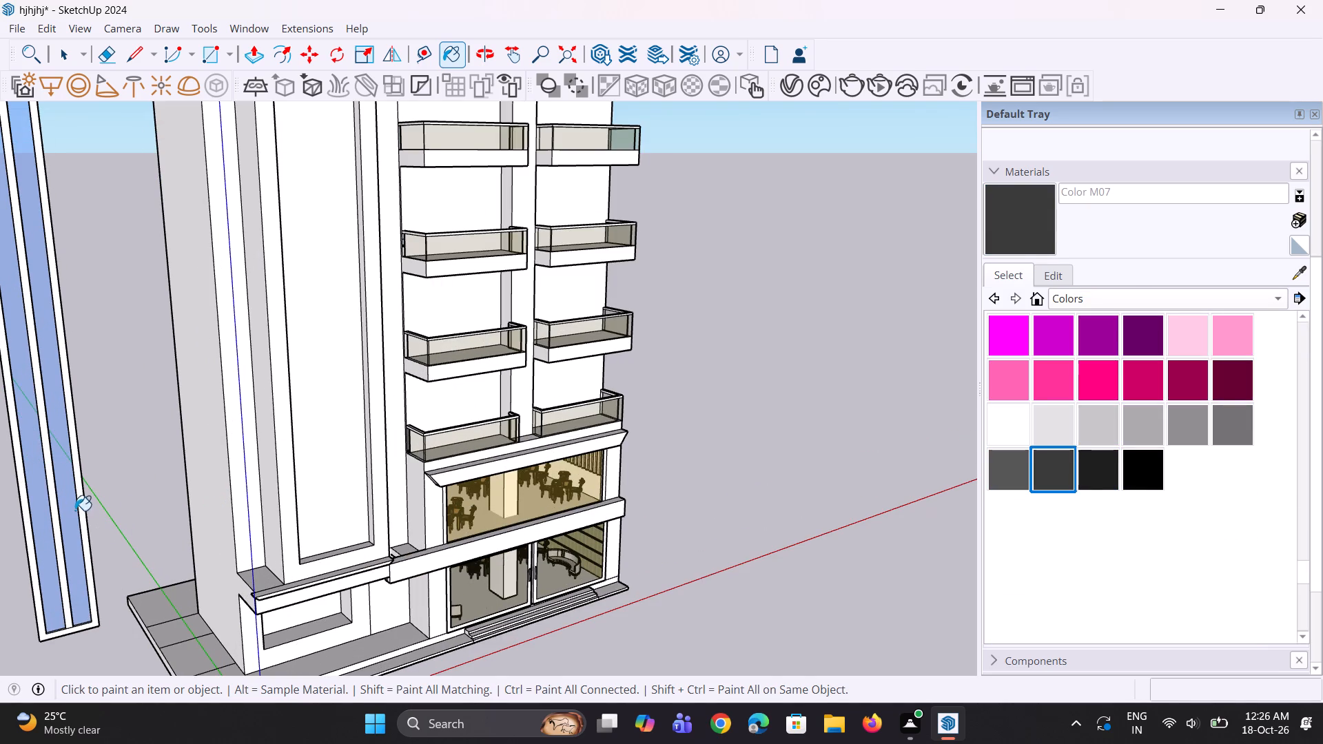
pyautogui.click(83, 514)
pyautogui.scroll(-5, 94, 498)
pyautogui.scroll(6, 50, 510)
pyautogui.click(77, 507)
pyautogui.scroll(-9, 161, 517)
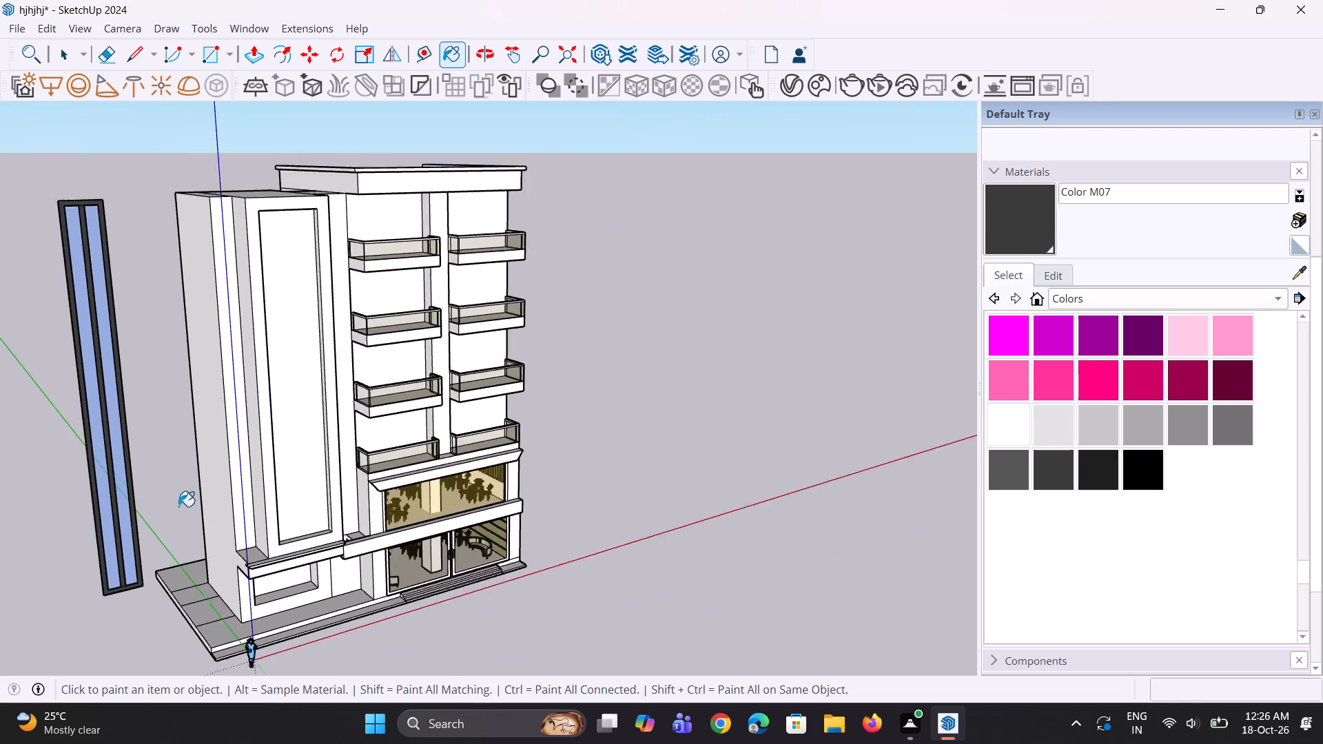
# Group the whole tall window panel, including its frame, divider and glass panes.
pyautogui.scroll(-2, 178, 506)
pyautogui.moveTo(162, 513); pyautogui.dragTo(113, 517, button='middle')
pyautogui.press('space')
pyautogui.press('space')
pyautogui.moveTo(74, 258); pyautogui.dragTo(121, 435)
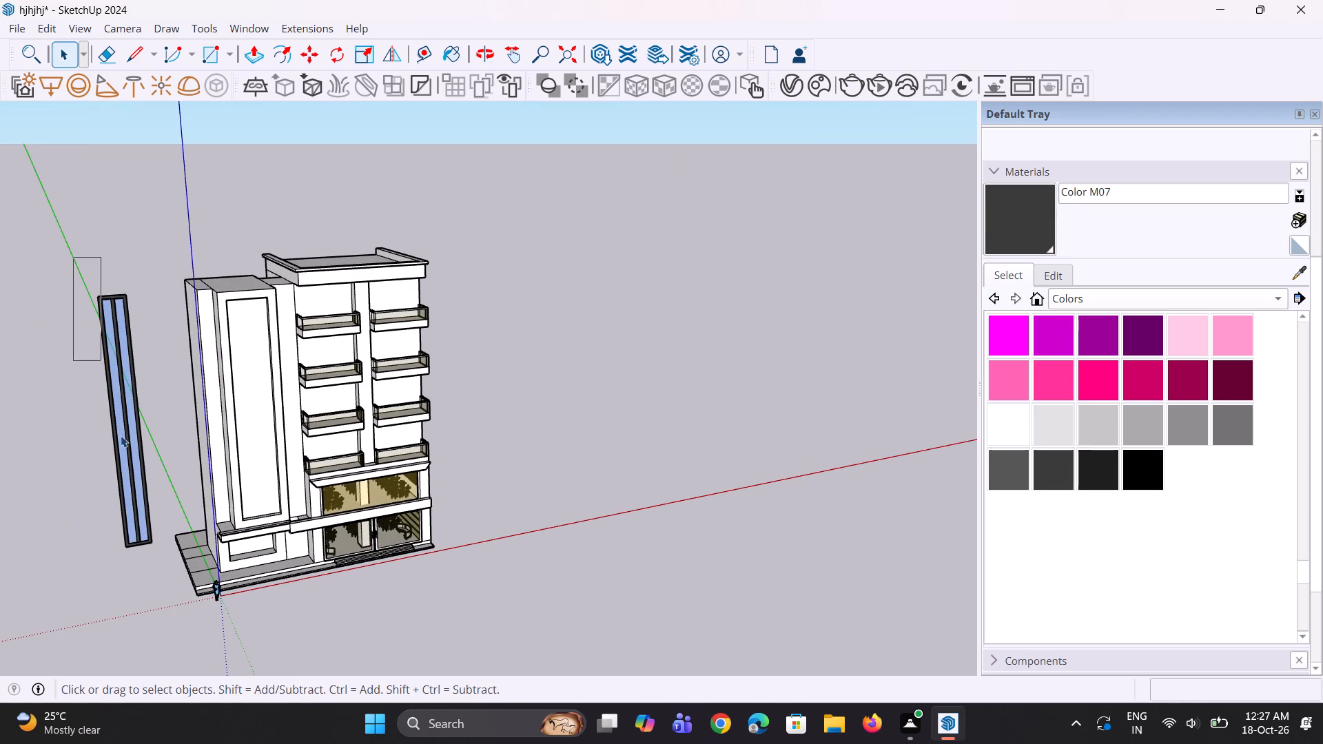
pyautogui.moveTo(121, 435); pyautogui.dragTo(156, 573)
pyautogui.rightClick(139, 498)
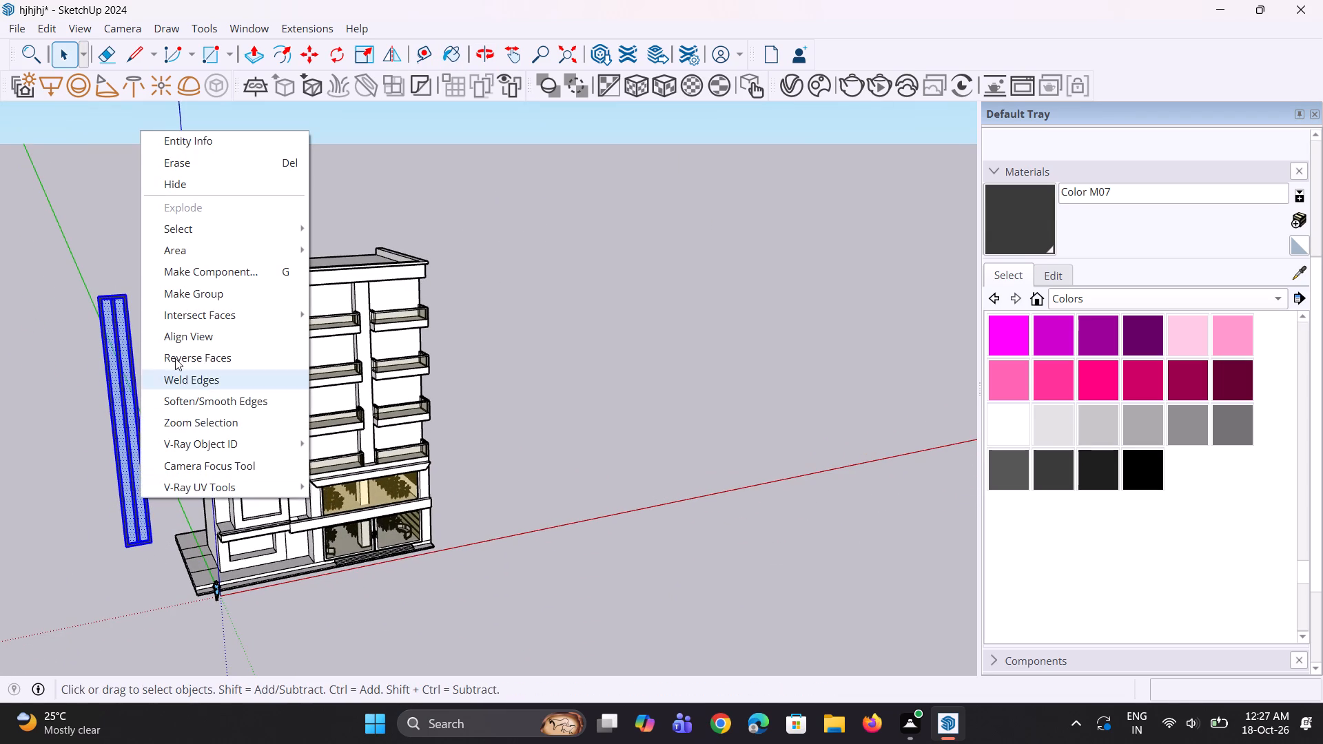
pyautogui.click(194, 291)
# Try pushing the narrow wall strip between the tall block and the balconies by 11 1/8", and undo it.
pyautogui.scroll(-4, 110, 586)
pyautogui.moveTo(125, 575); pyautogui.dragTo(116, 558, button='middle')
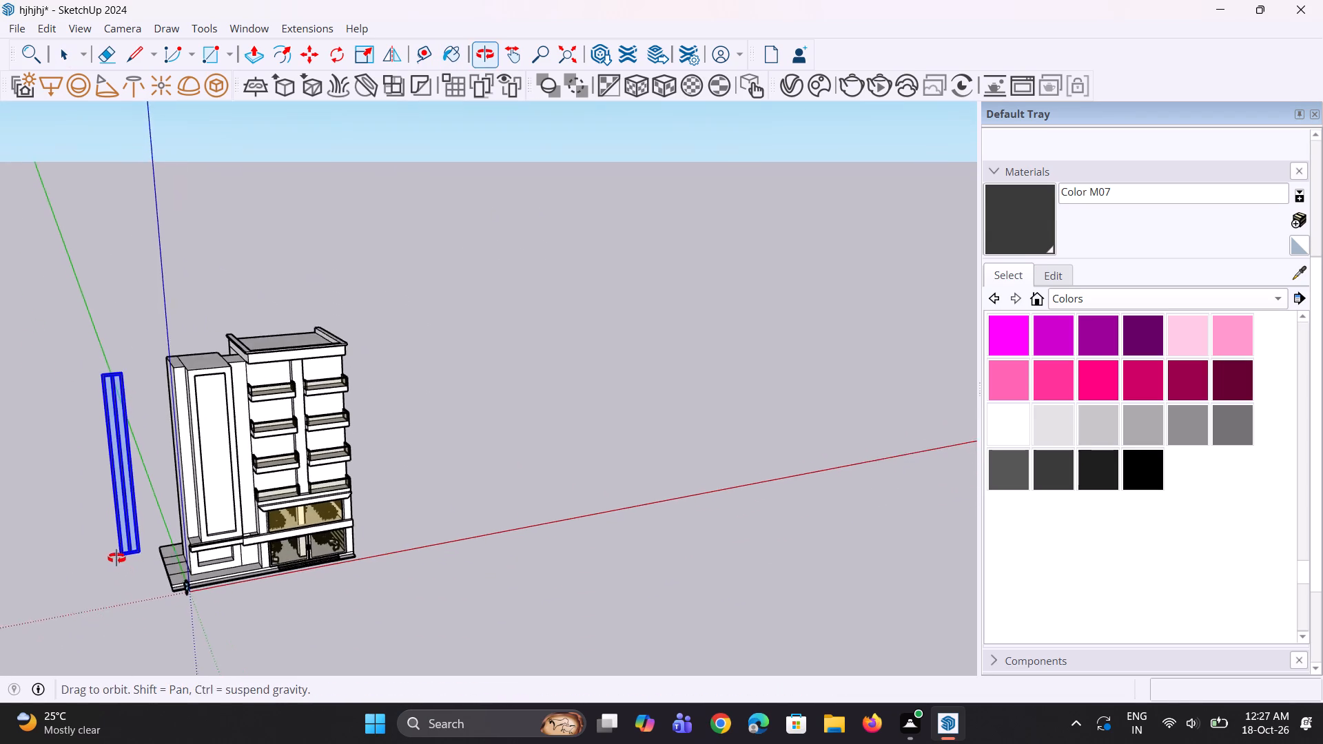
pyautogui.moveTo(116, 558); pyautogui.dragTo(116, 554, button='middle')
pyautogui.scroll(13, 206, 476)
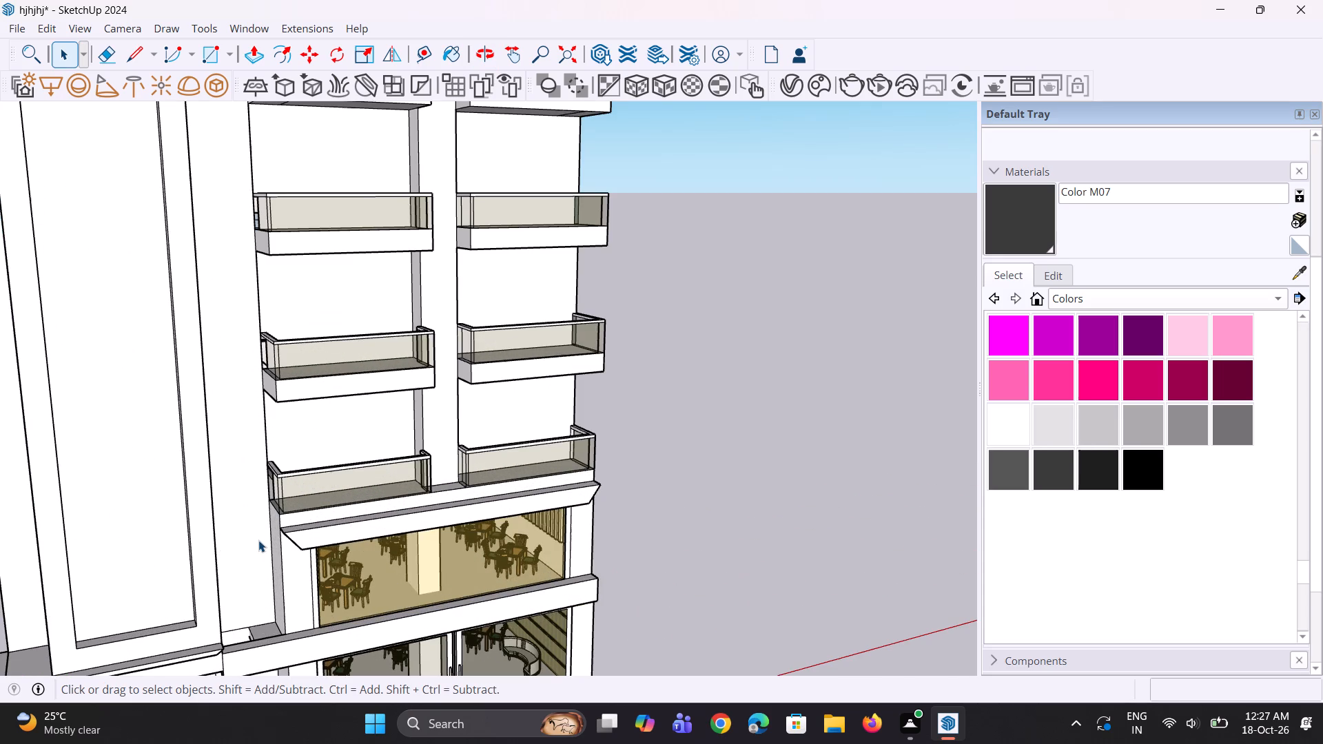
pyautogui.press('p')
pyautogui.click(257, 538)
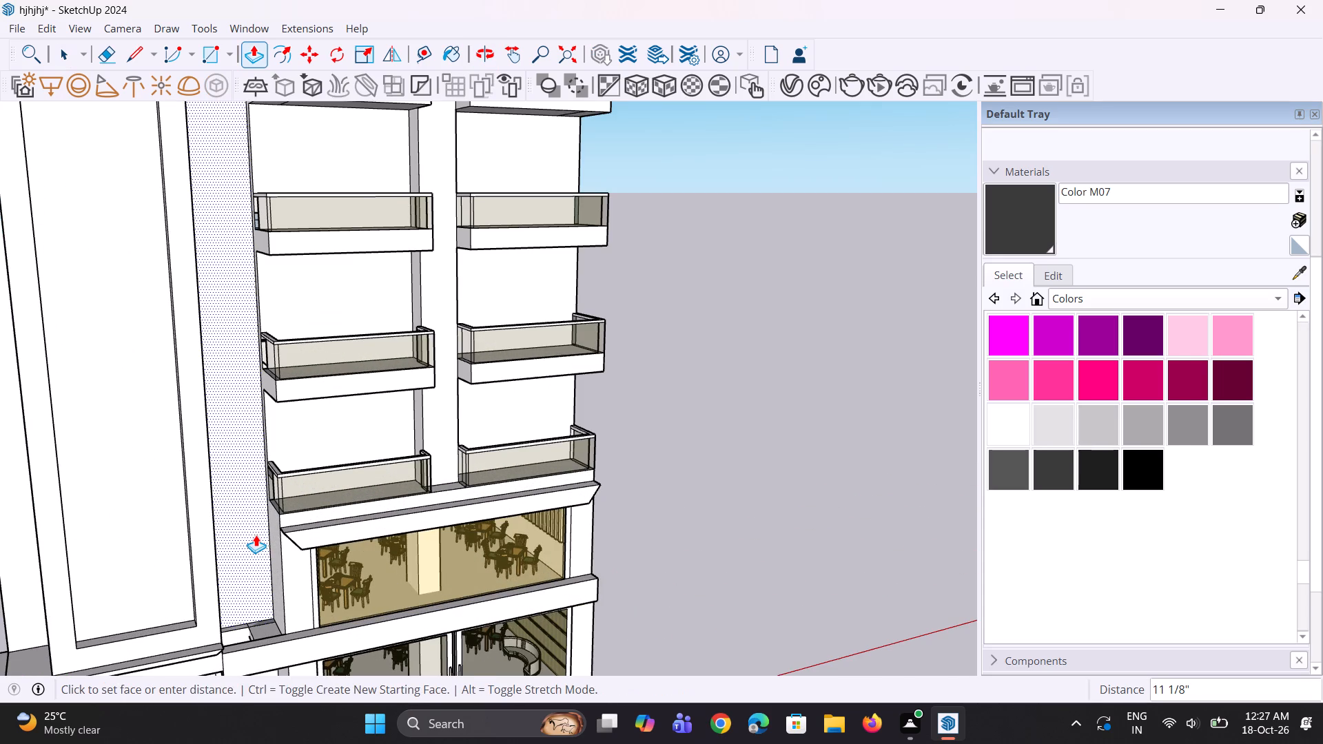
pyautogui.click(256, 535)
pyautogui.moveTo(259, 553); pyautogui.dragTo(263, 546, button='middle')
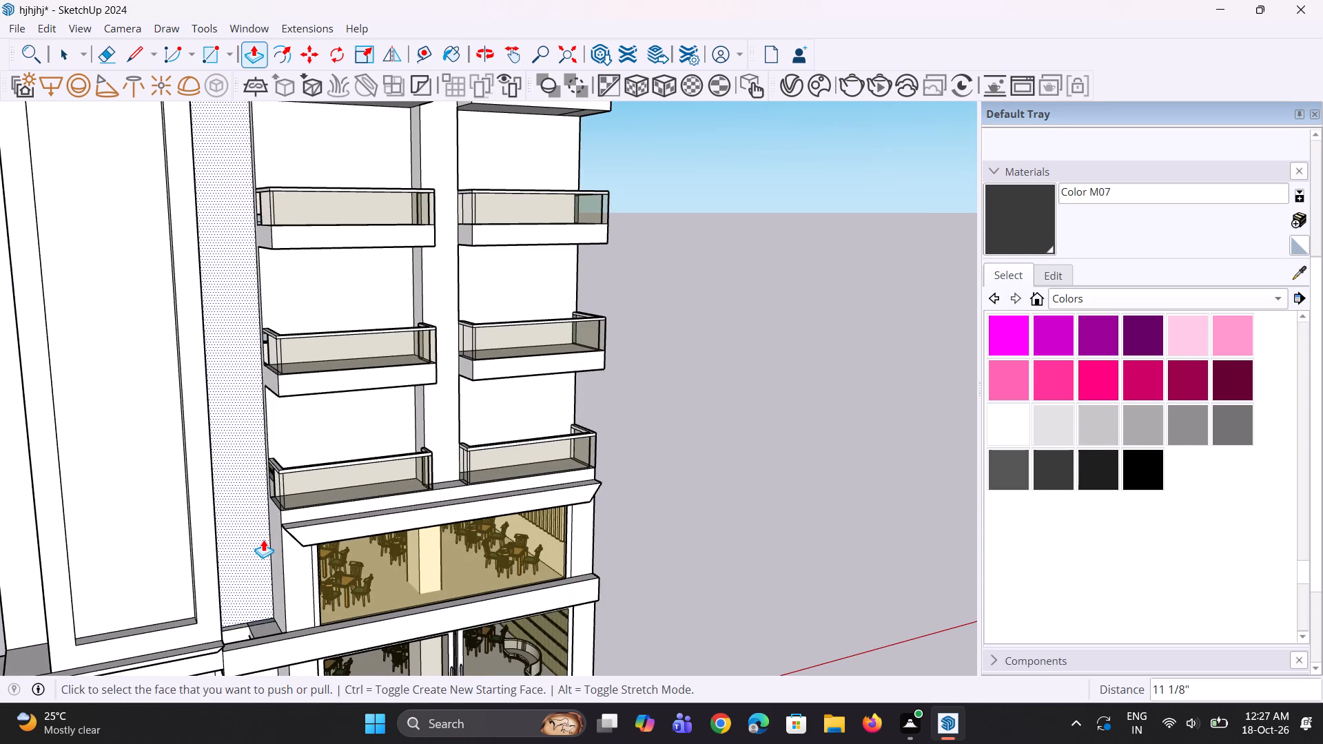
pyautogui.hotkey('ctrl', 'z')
# Move the window panel group by its lower corner about 43' 4" into the narrow facade strip beside the balconies.
pyautogui.scroll(-5, 263, 539)
pyautogui.press('space')
pyautogui.press('space')
pyautogui.click(542, 526)
pyautogui.scroll(-5, 543, 518)
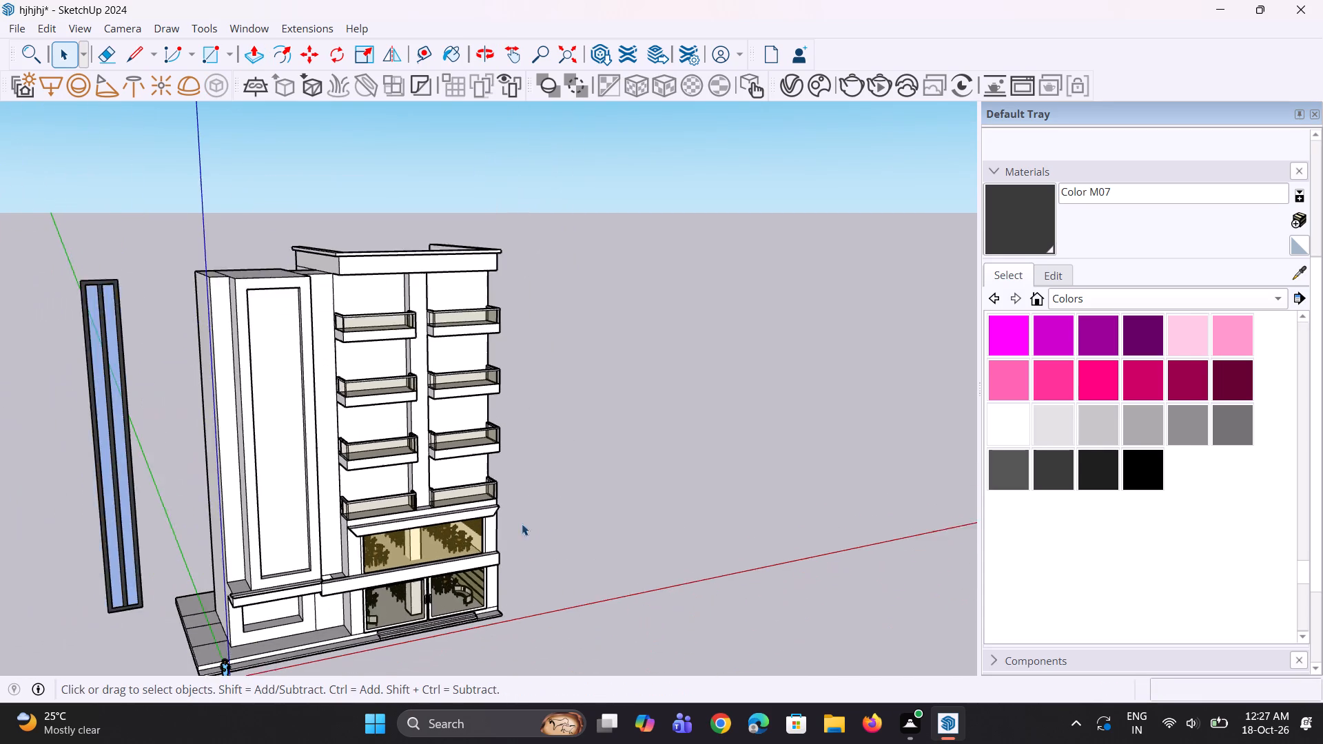
pyautogui.scroll(1, 196, 591)
pyautogui.click(167, 597)
pyautogui.press('m')
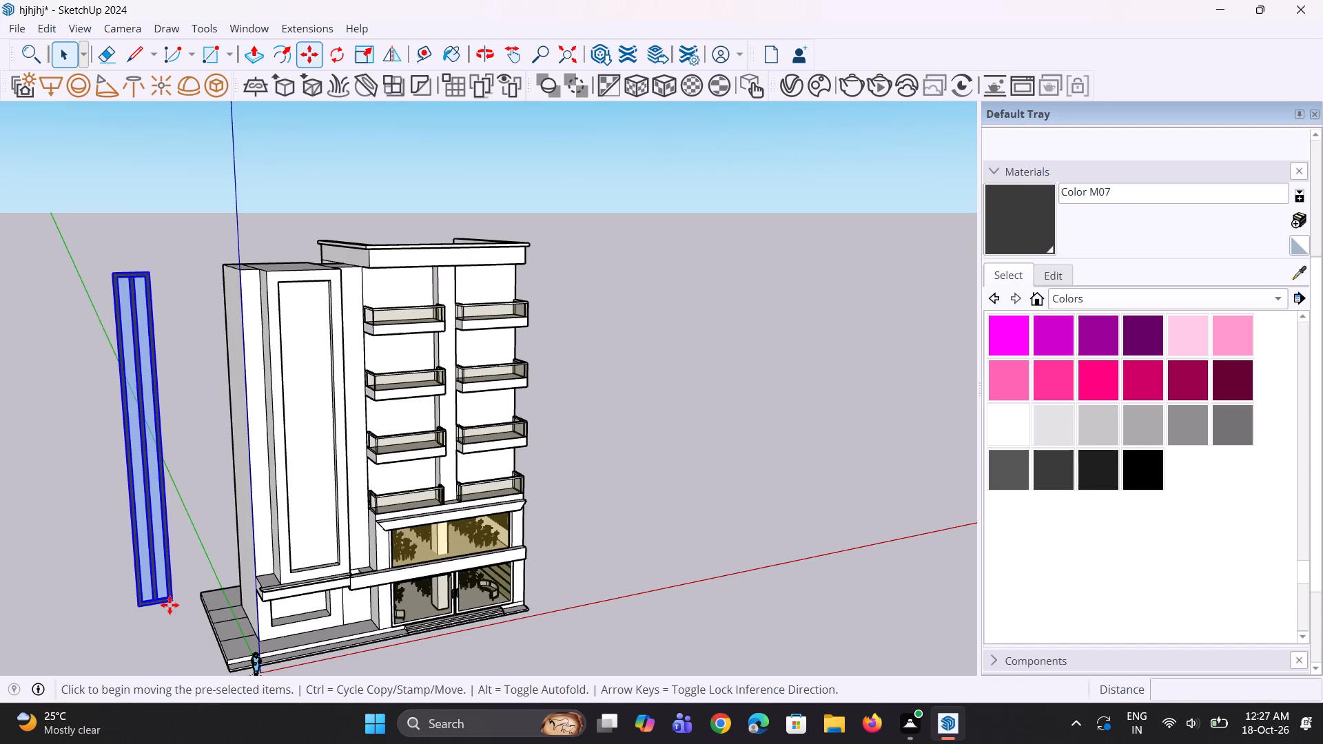
pyautogui.click(173, 601)
pyautogui.scroll(6, 332, 573)
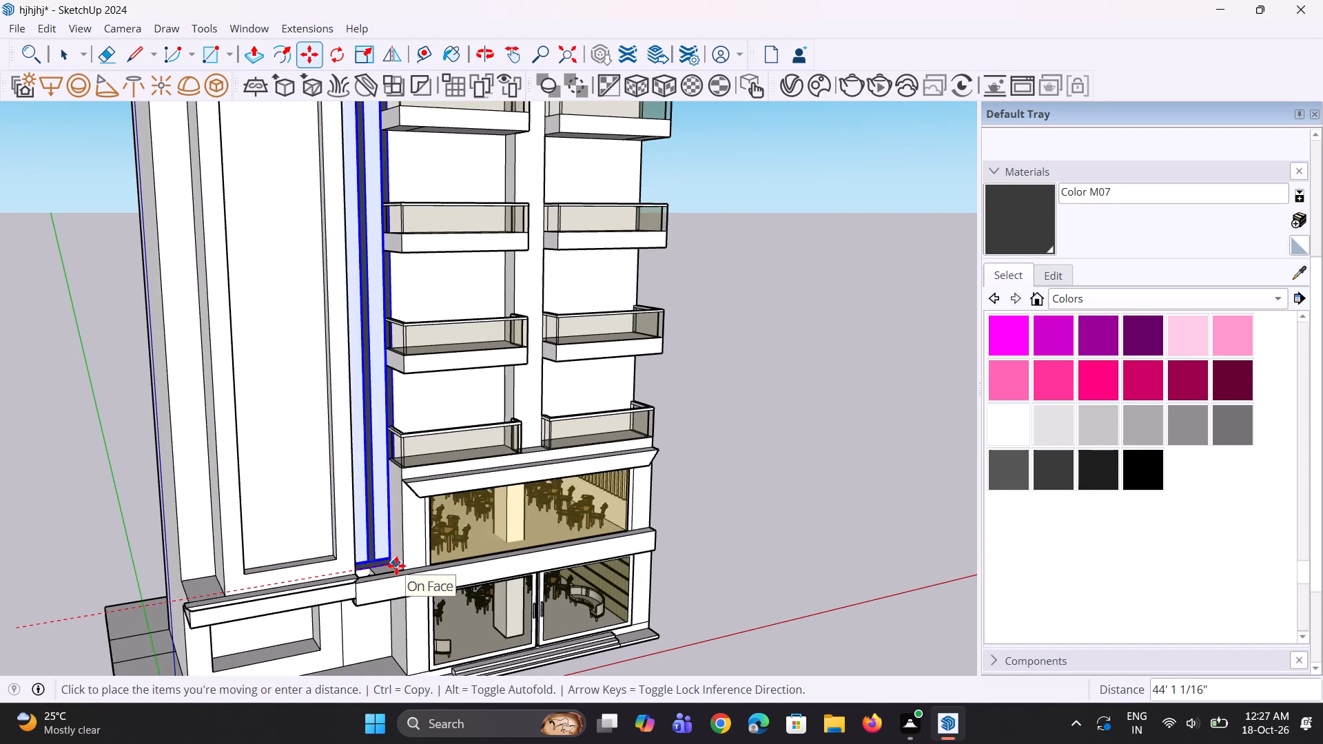
pyautogui.moveTo(396, 566); pyautogui.dragTo(390, 604, button='middle')
pyautogui.scroll(7, 389, 604)
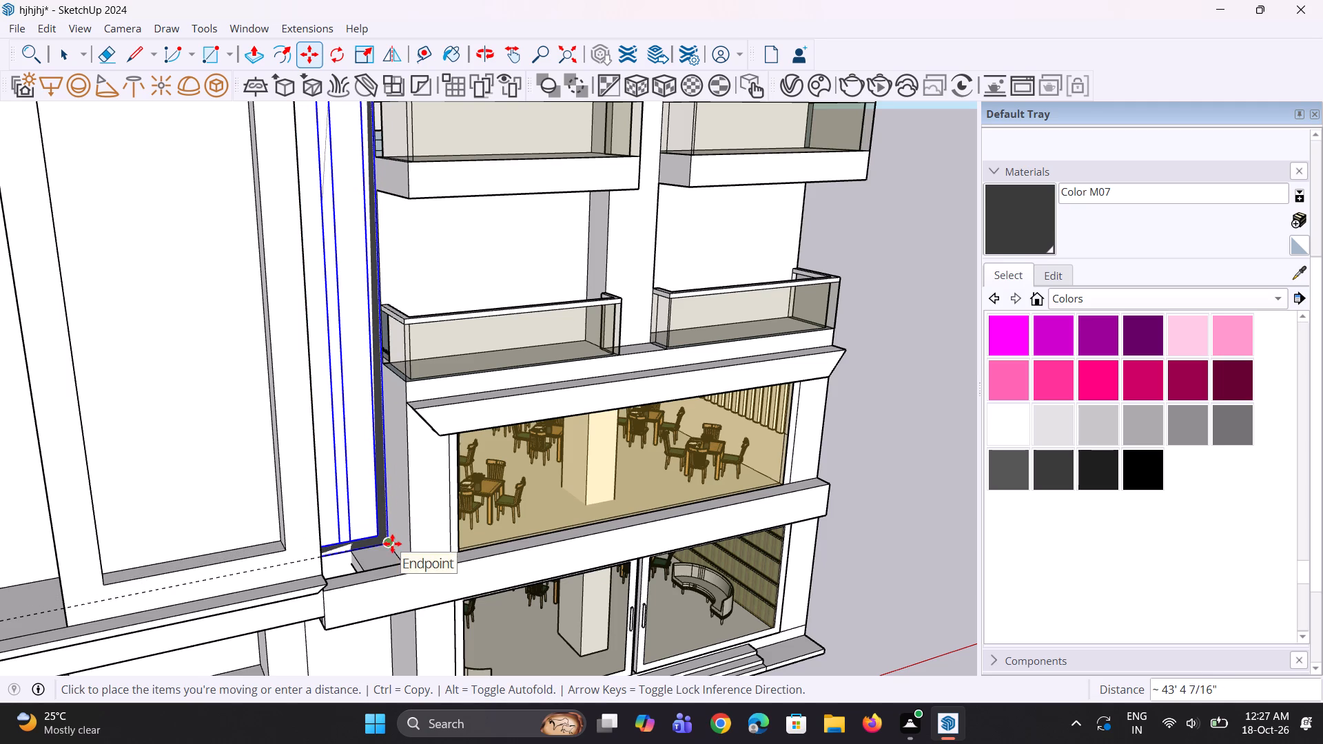
pyautogui.click(392, 544)
# Shift the window panel group about 8 5/8" so its frame and glass sit in front of the wall strip.
pyautogui.moveTo(396, 566); pyautogui.dragTo(300, 597, button='middle')
pyautogui.scroll(7, 298, 555)
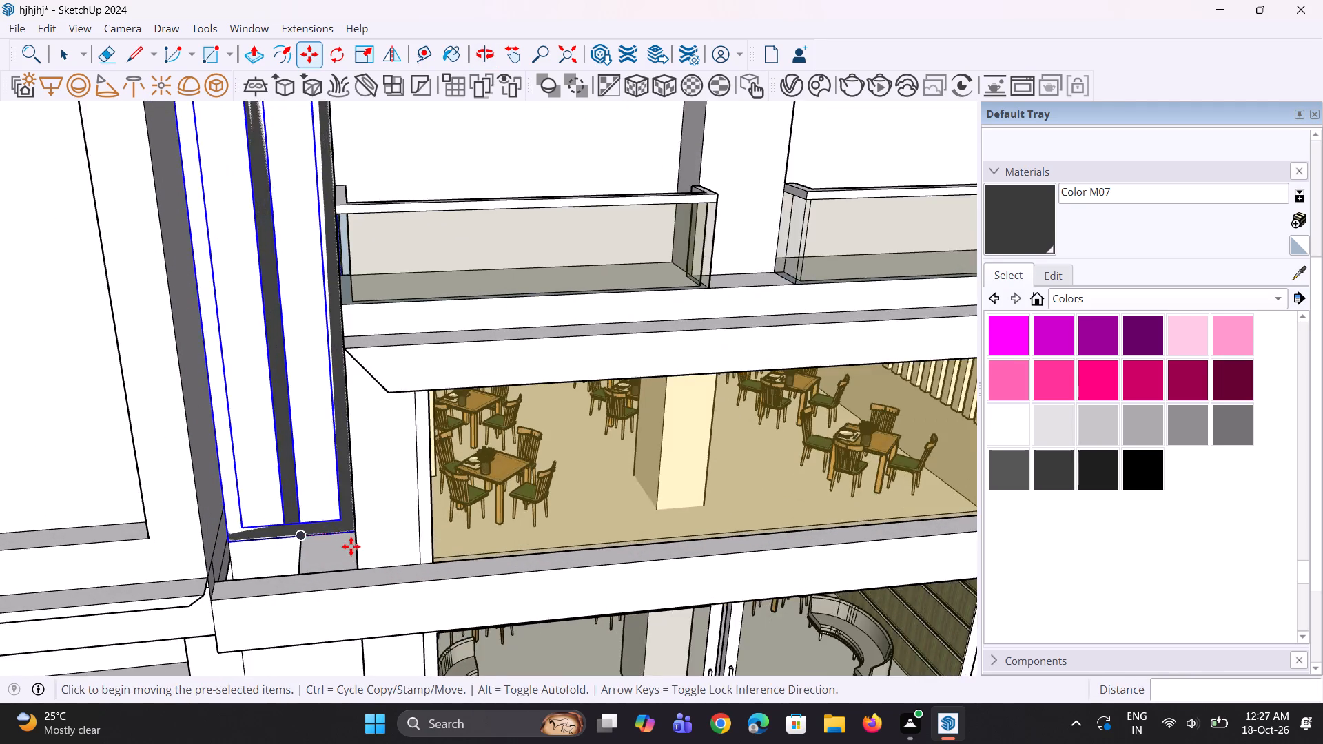
pyautogui.scroll(3, 351, 546)
pyautogui.click(353, 528)
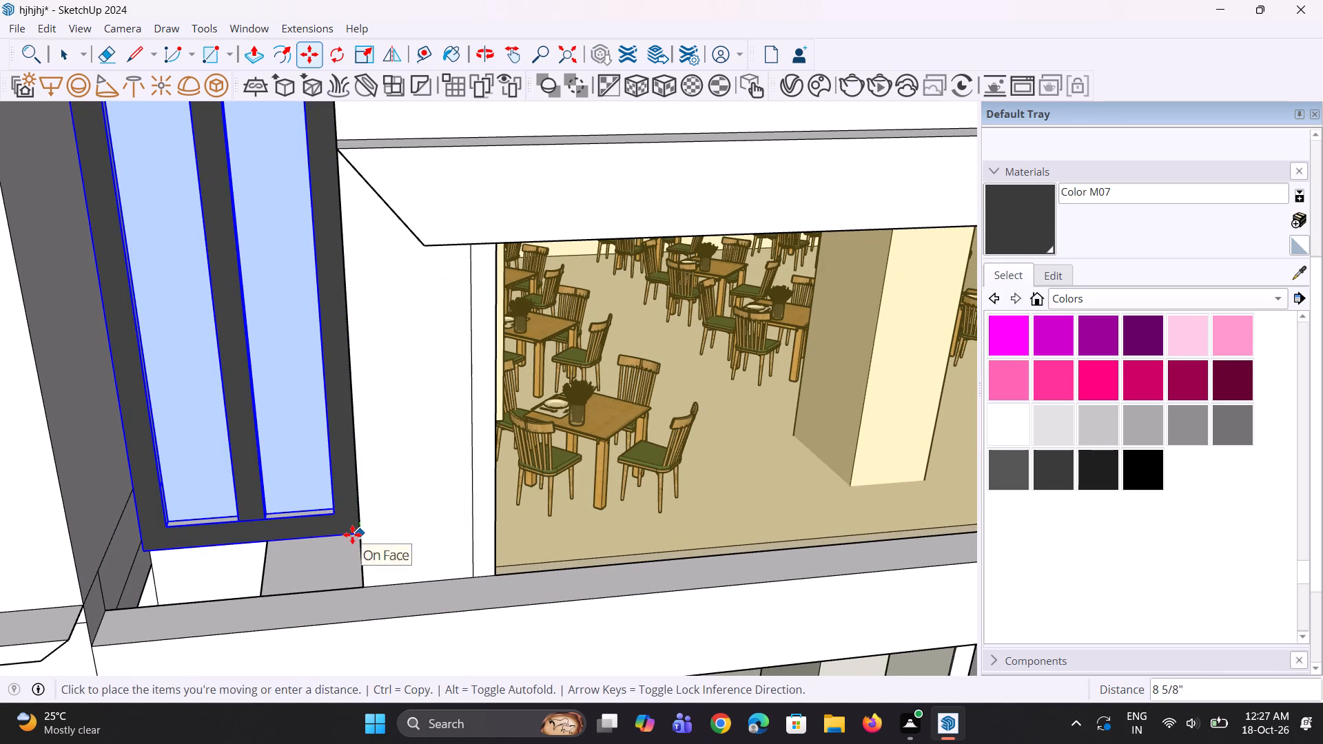
pyautogui.click(352, 535)
pyautogui.scroll(-10, 331, 549)
pyautogui.moveTo(326, 550); pyautogui.dragTo(342, 524, button='middle')
pyautogui.press('space')
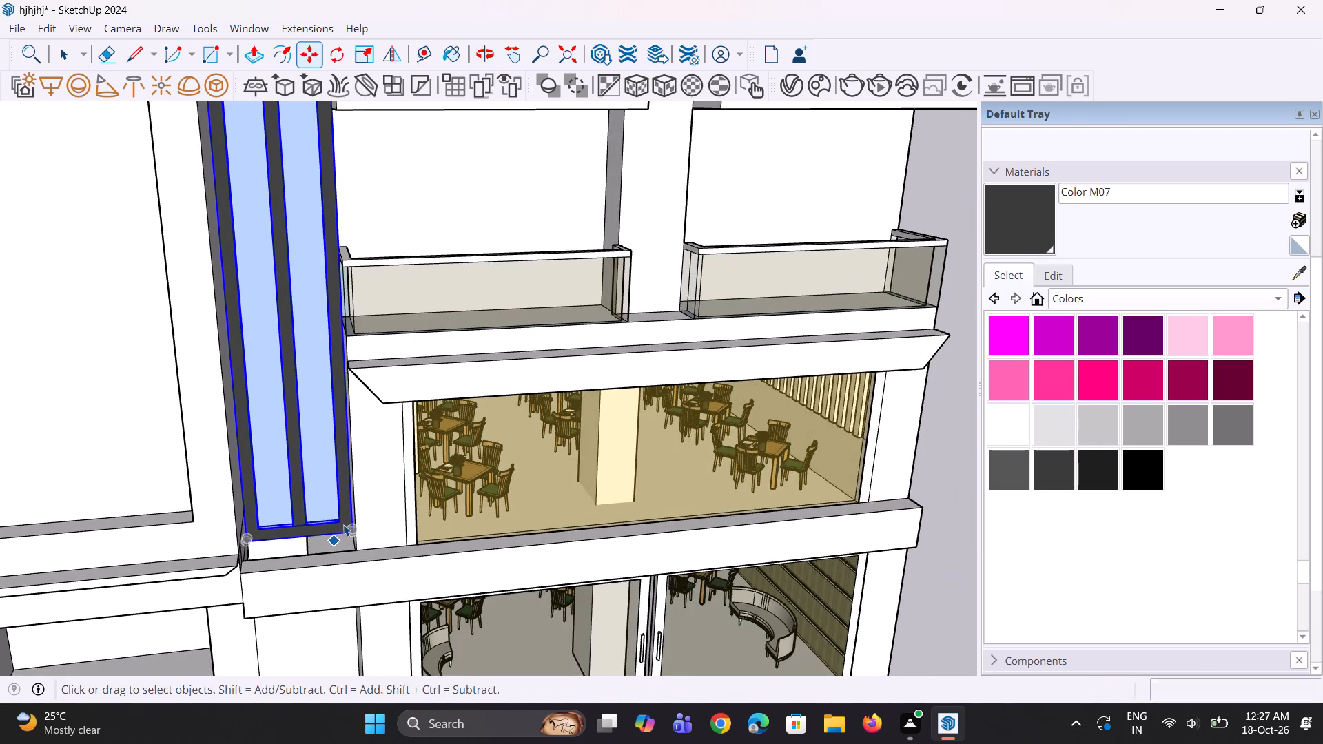
pyautogui.press('space')
pyautogui.scroll(-5, 340, 534)
pyautogui.press('space')
pyautogui.scroll(-4, 355, 526)
pyautogui.click(650, 531)
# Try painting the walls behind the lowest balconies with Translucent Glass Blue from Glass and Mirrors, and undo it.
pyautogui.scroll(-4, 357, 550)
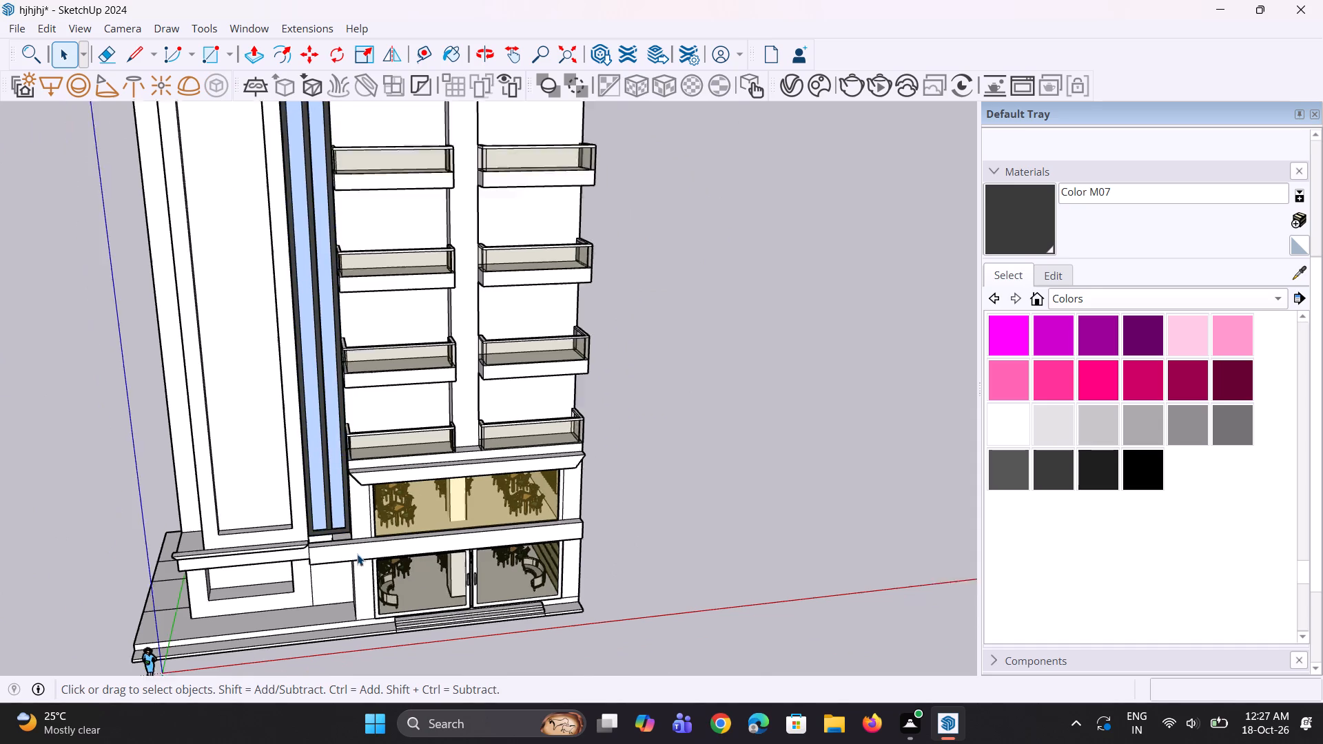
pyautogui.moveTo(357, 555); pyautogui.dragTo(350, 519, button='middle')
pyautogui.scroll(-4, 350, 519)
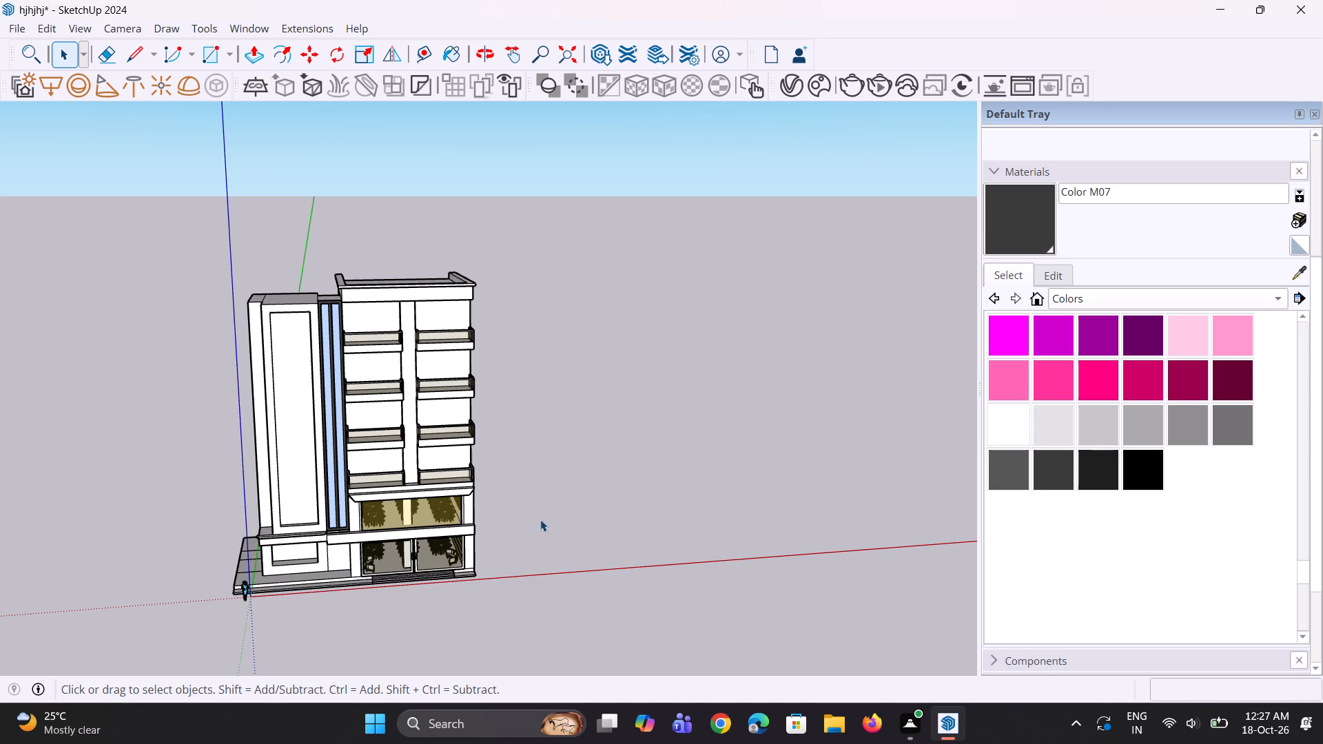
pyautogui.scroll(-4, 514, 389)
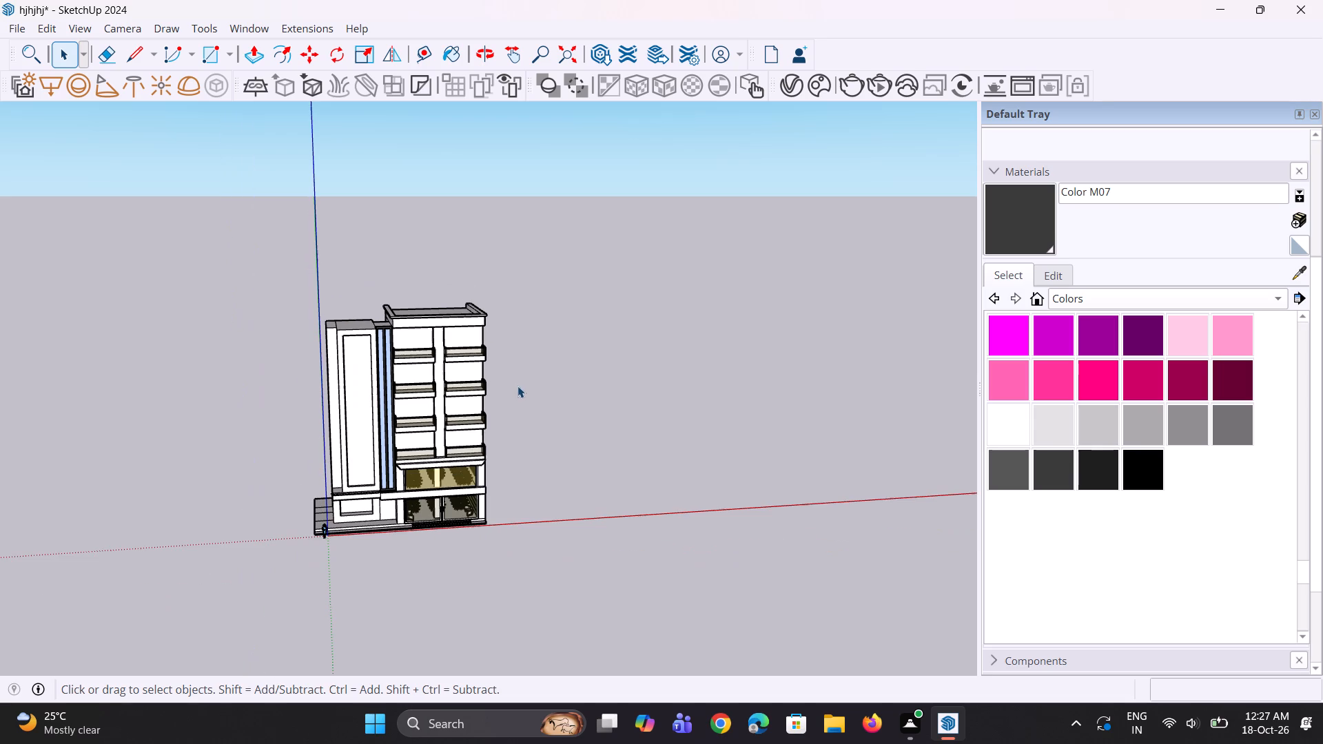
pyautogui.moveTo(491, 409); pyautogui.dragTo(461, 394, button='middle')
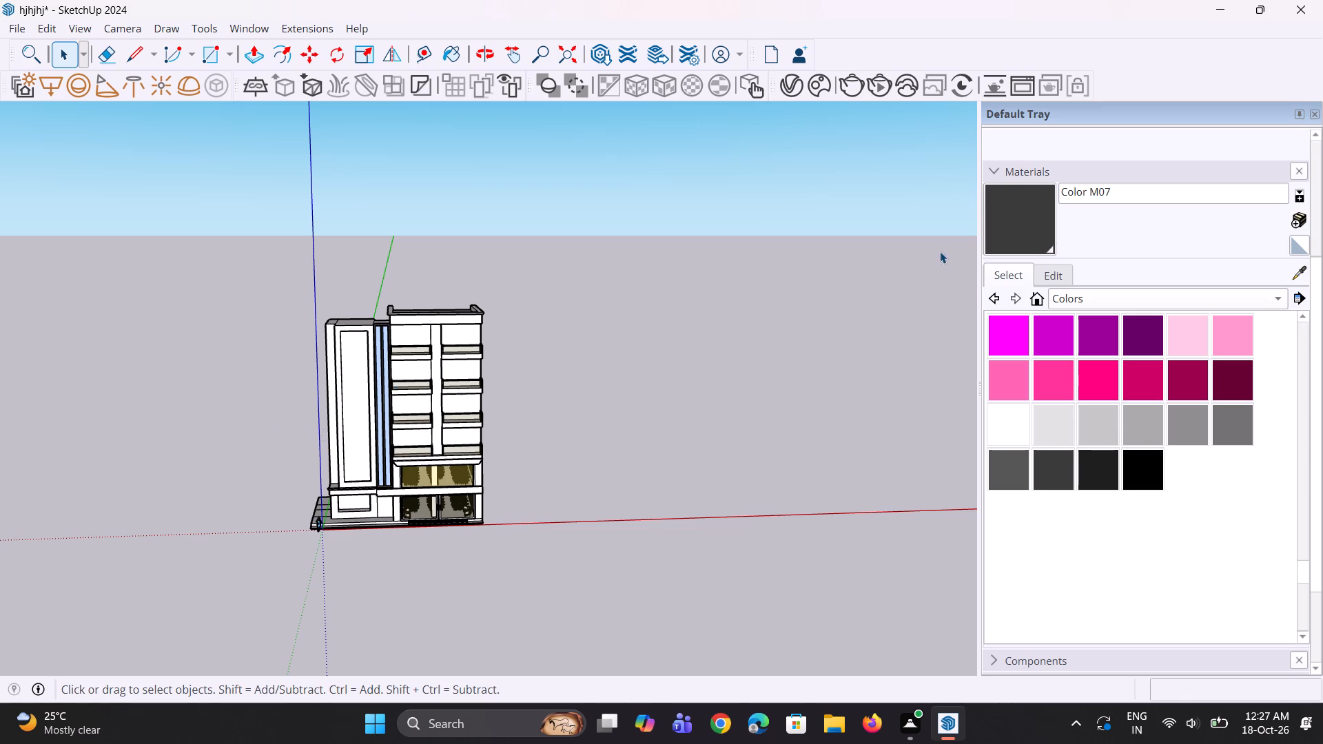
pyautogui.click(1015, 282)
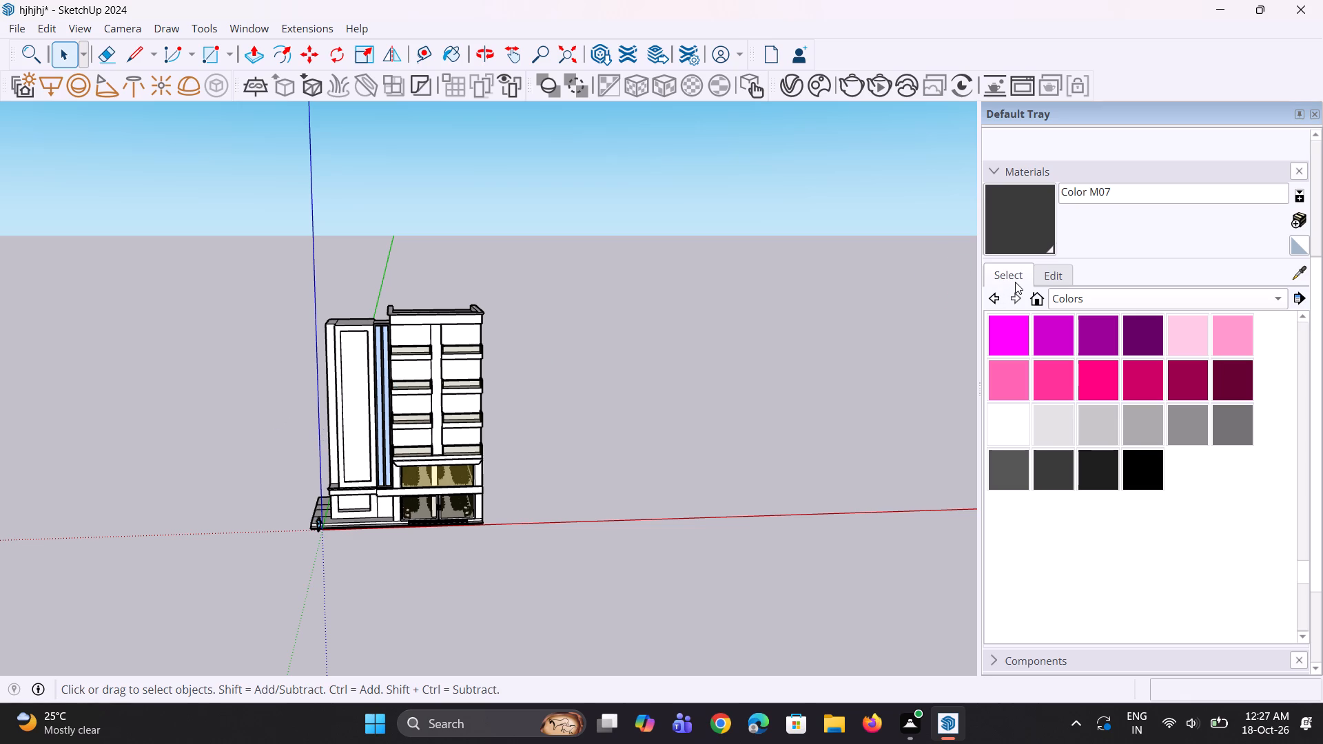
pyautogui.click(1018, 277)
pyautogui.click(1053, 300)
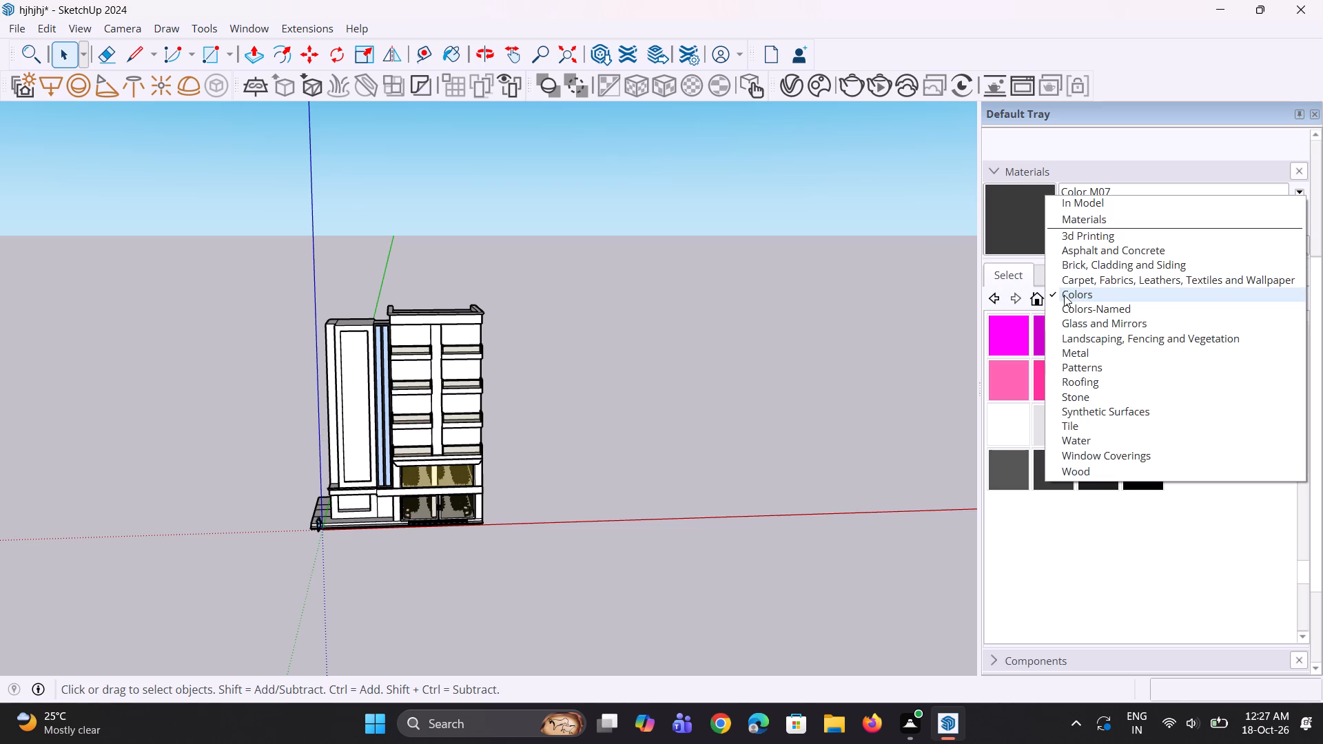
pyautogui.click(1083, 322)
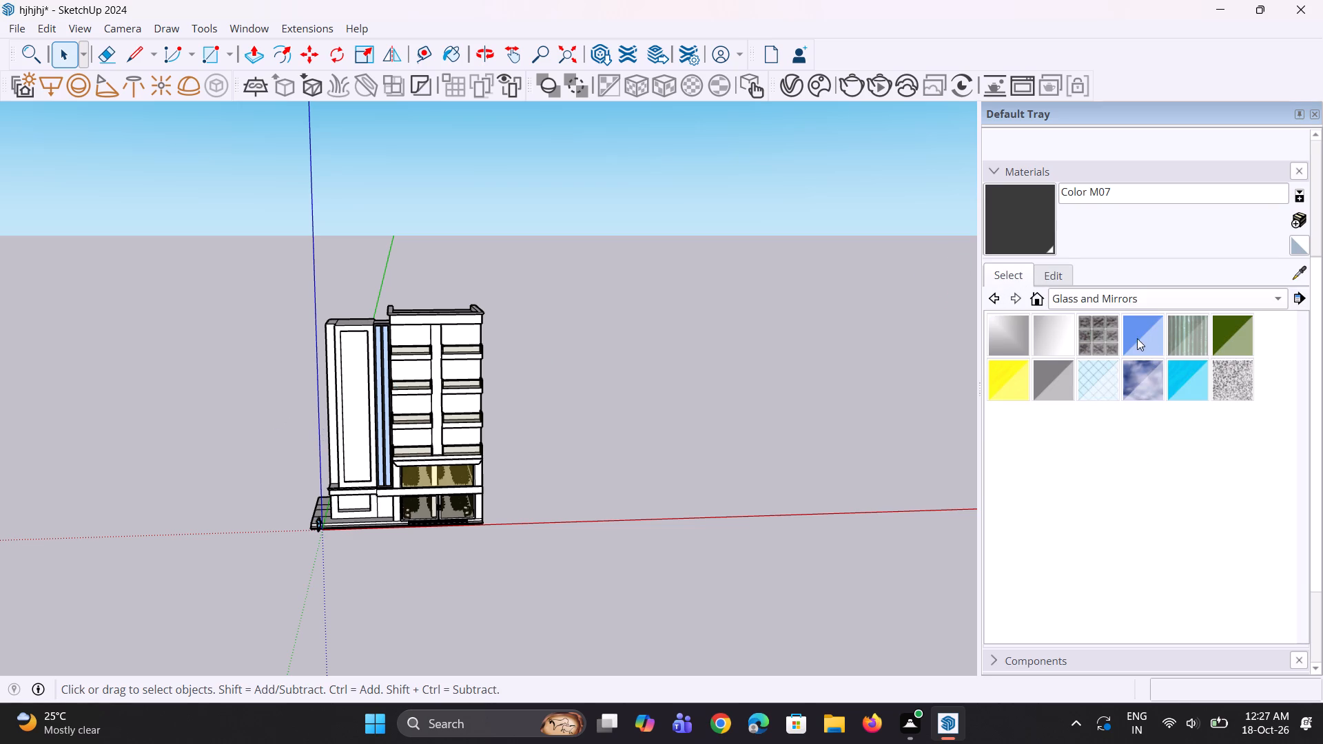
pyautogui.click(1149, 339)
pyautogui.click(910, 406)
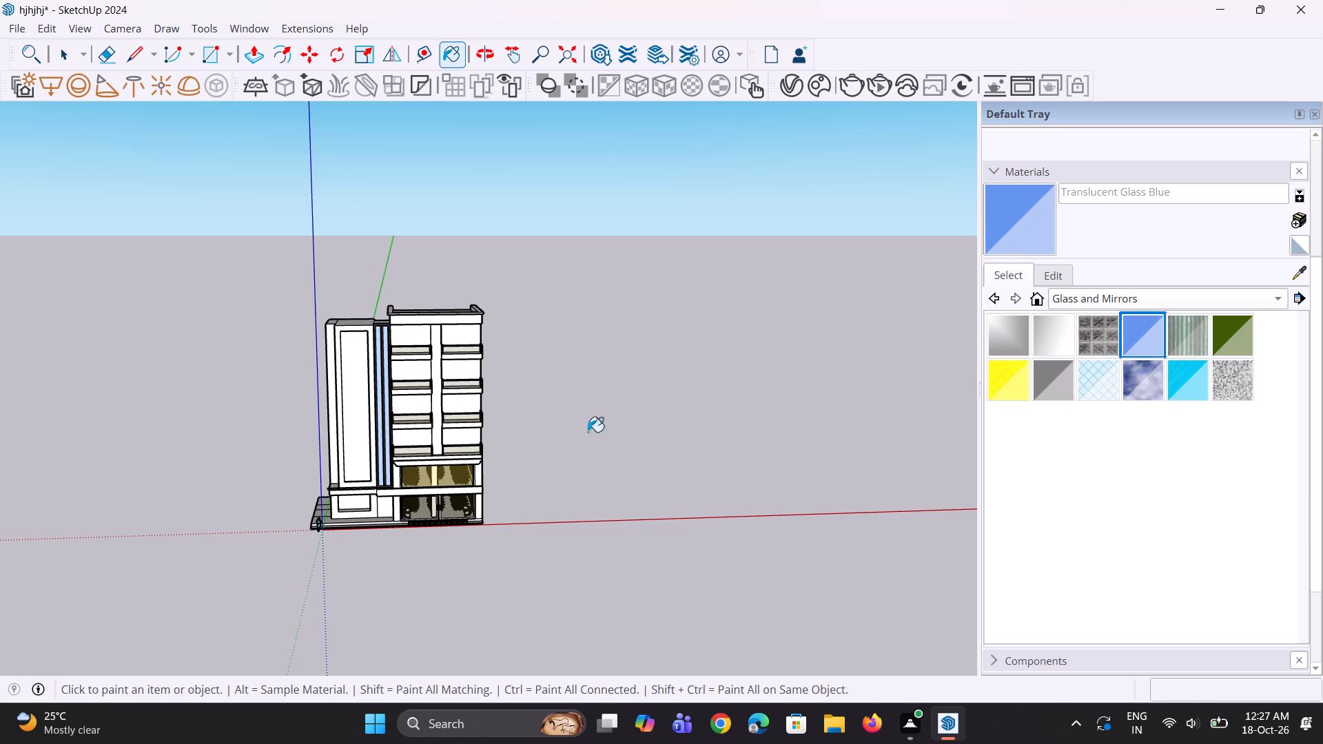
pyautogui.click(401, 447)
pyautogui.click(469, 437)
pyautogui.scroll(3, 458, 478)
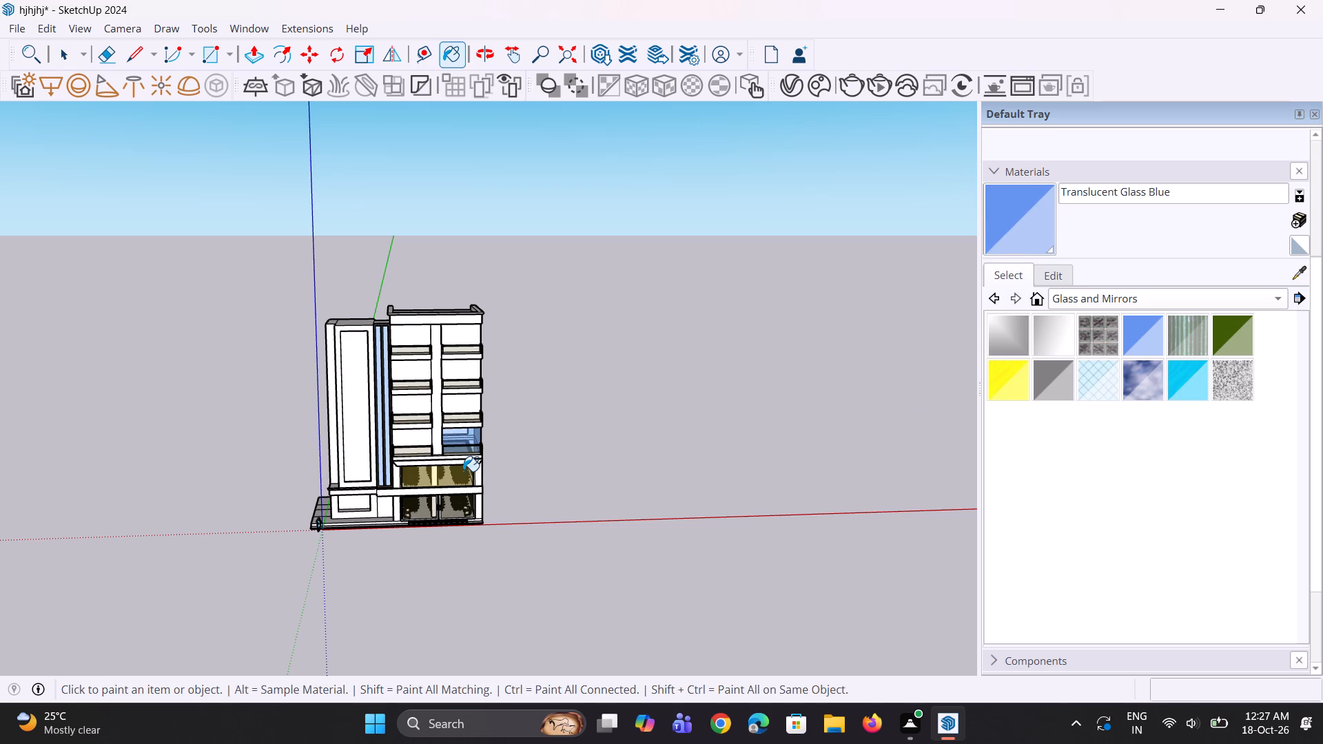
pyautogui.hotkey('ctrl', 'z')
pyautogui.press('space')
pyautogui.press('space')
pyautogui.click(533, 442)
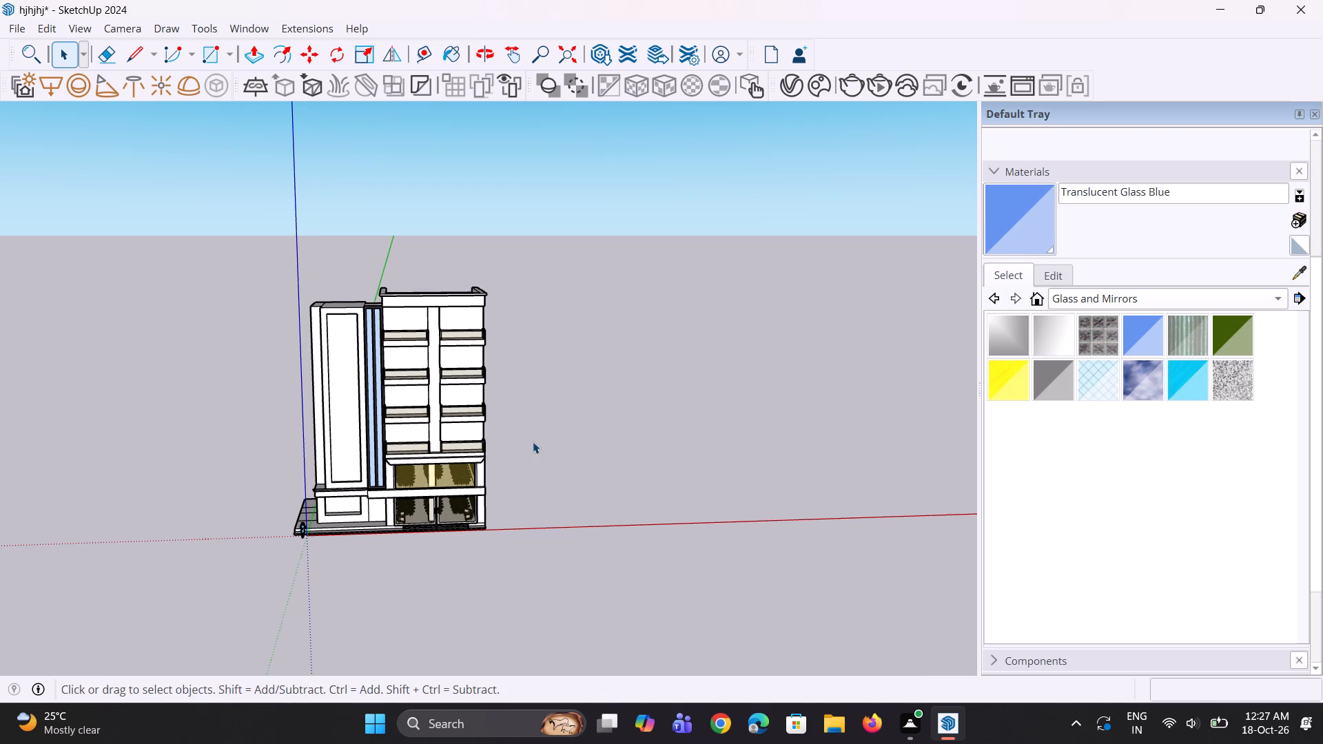
# Erase the stray edges on the undersides of both top-row balconies.
pyautogui.scroll(-6, 554, 415)
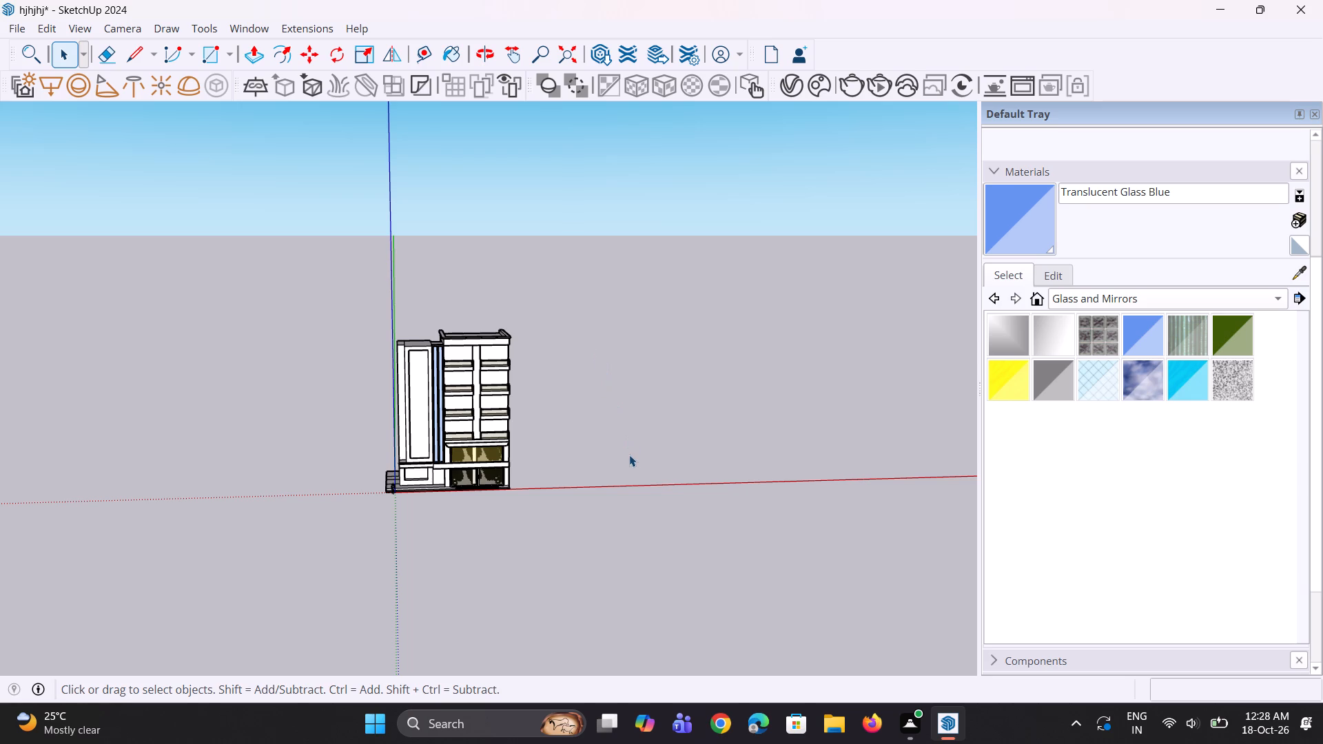
pyautogui.scroll(-2, 635, 453)
pyautogui.moveTo(517, 393); pyautogui.dragTo(548, 222, button='middle')
pyautogui.scroll(6, 533, 354)
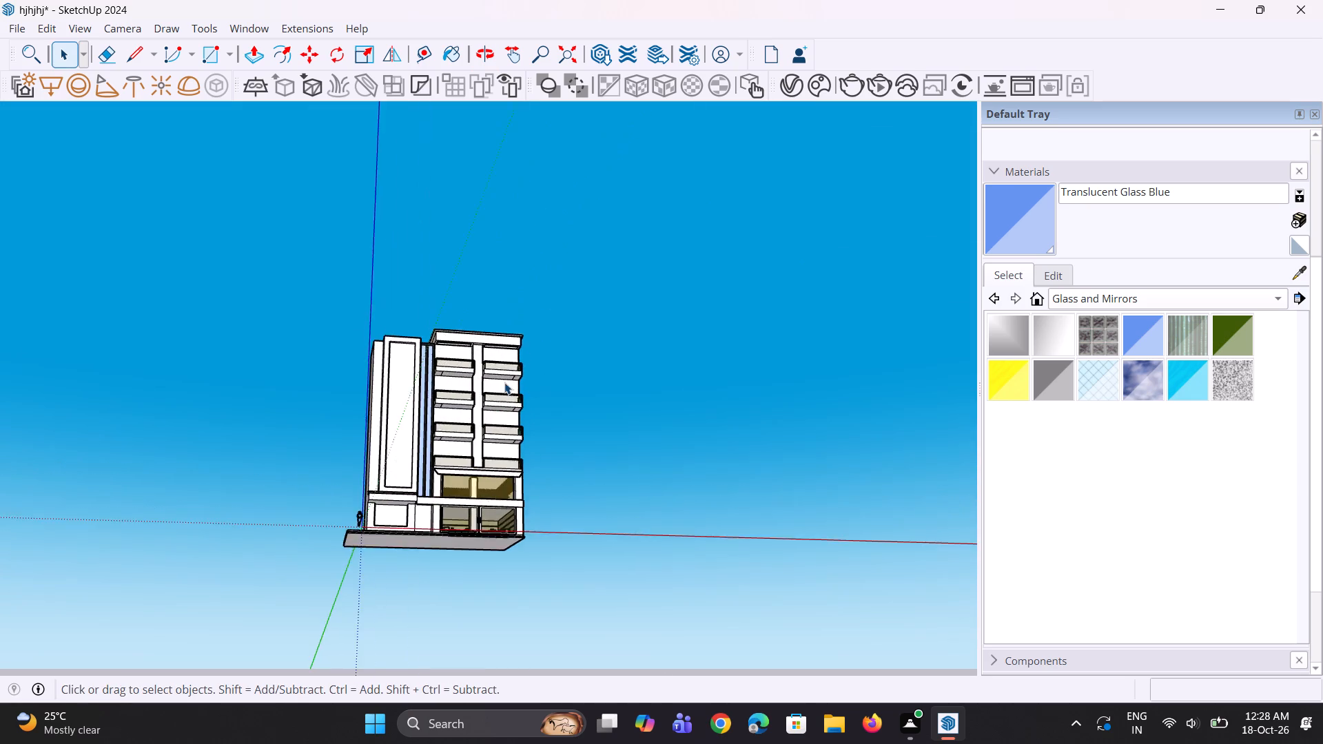
pyautogui.scroll(13, 504, 382)
pyautogui.moveTo(522, 382); pyautogui.dragTo(531, 337, button='middle')
pyautogui.scroll(3, 548, 389)
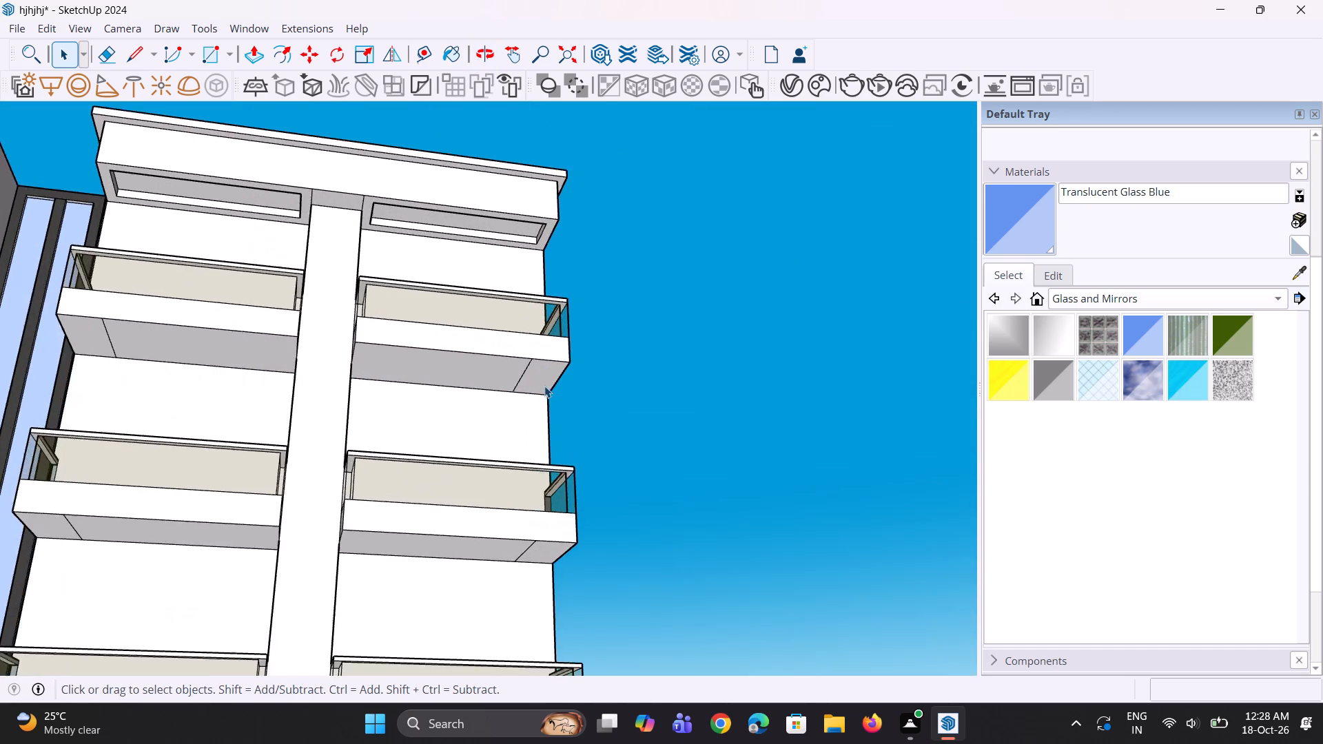
pyautogui.scroll(2, 544, 386)
pyautogui.press('e')
pyautogui.click(520, 366)
pyautogui.scroll(-3, 558, 370)
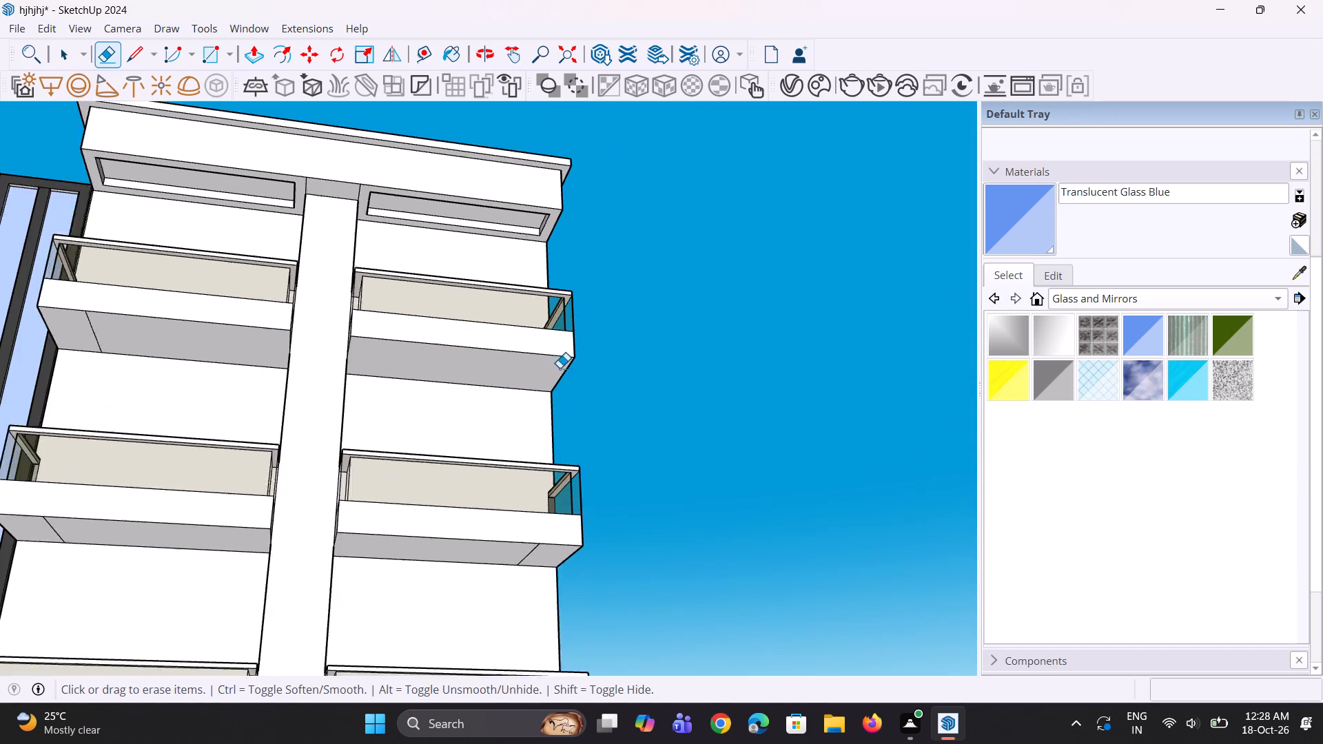
pyautogui.scroll(-1, 560, 368)
pyautogui.scroll(2, 135, 386)
pyautogui.click(142, 344)
pyautogui.scroll(-4, 183, 335)
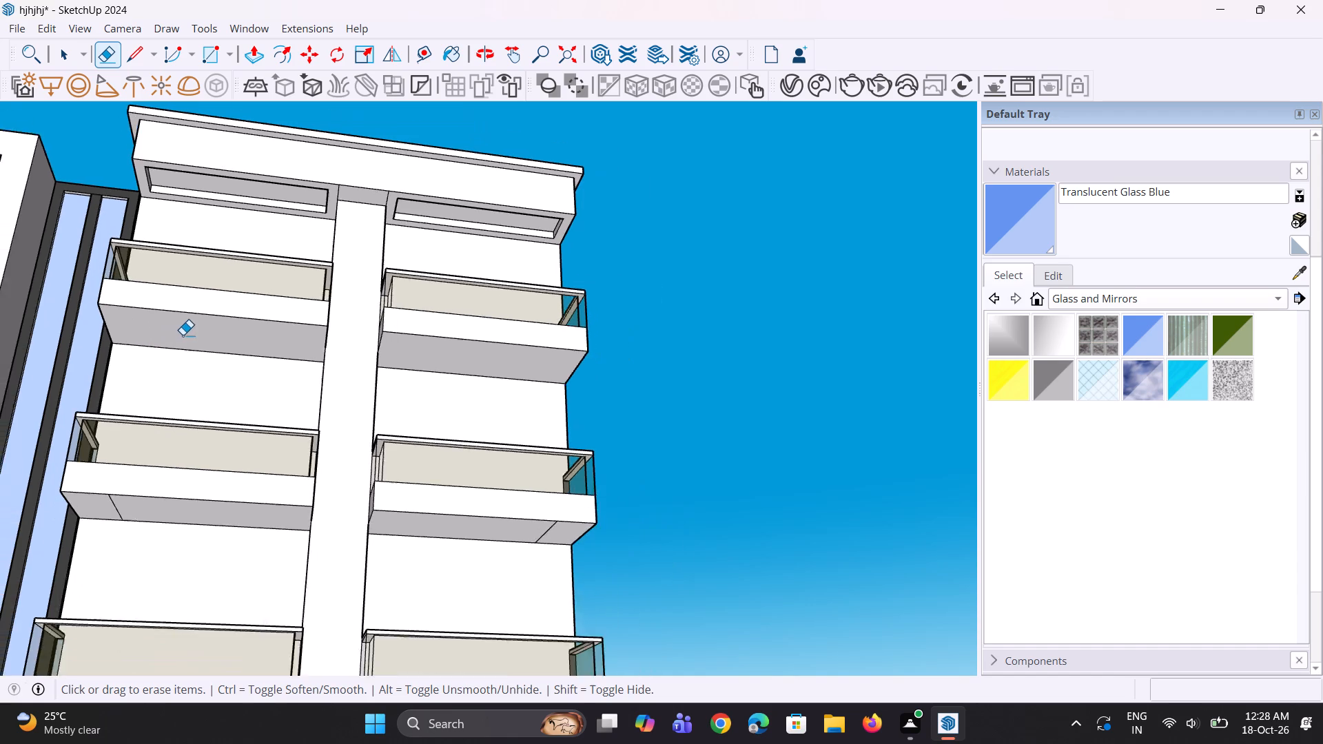
# Erase the stray edges on the undersides of both second-row balconies from the top.
pyautogui.scroll(1, 442, 476)
pyautogui.moveTo(442, 476); pyautogui.dragTo(451, 431, button='middle')
pyautogui.scroll(3, 520, 500)
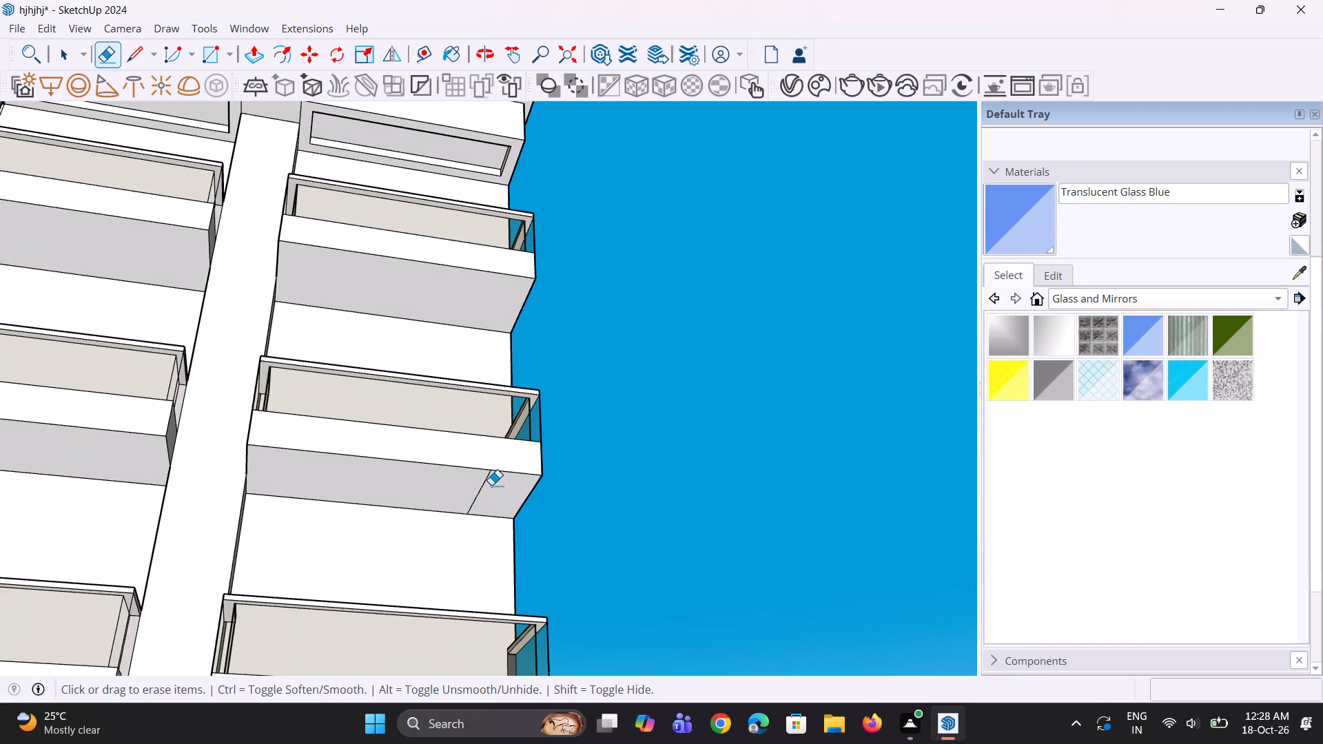
pyautogui.click(489, 479)
pyautogui.scroll(-5, 500, 470)
pyautogui.scroll(3, 145, 476)
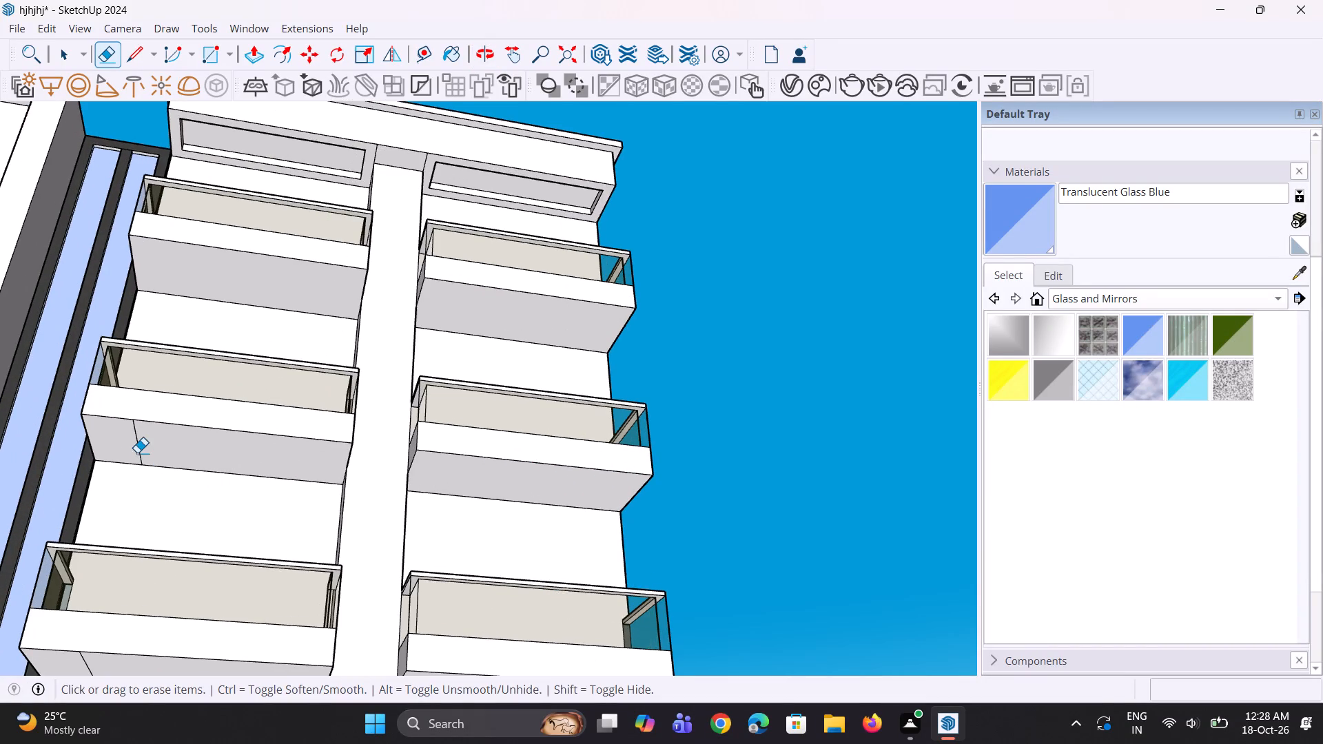
pyautogui.click(137, 453)
pyautogui.scroll(-2, 174, 420)
pyautogui.click(145, 442)
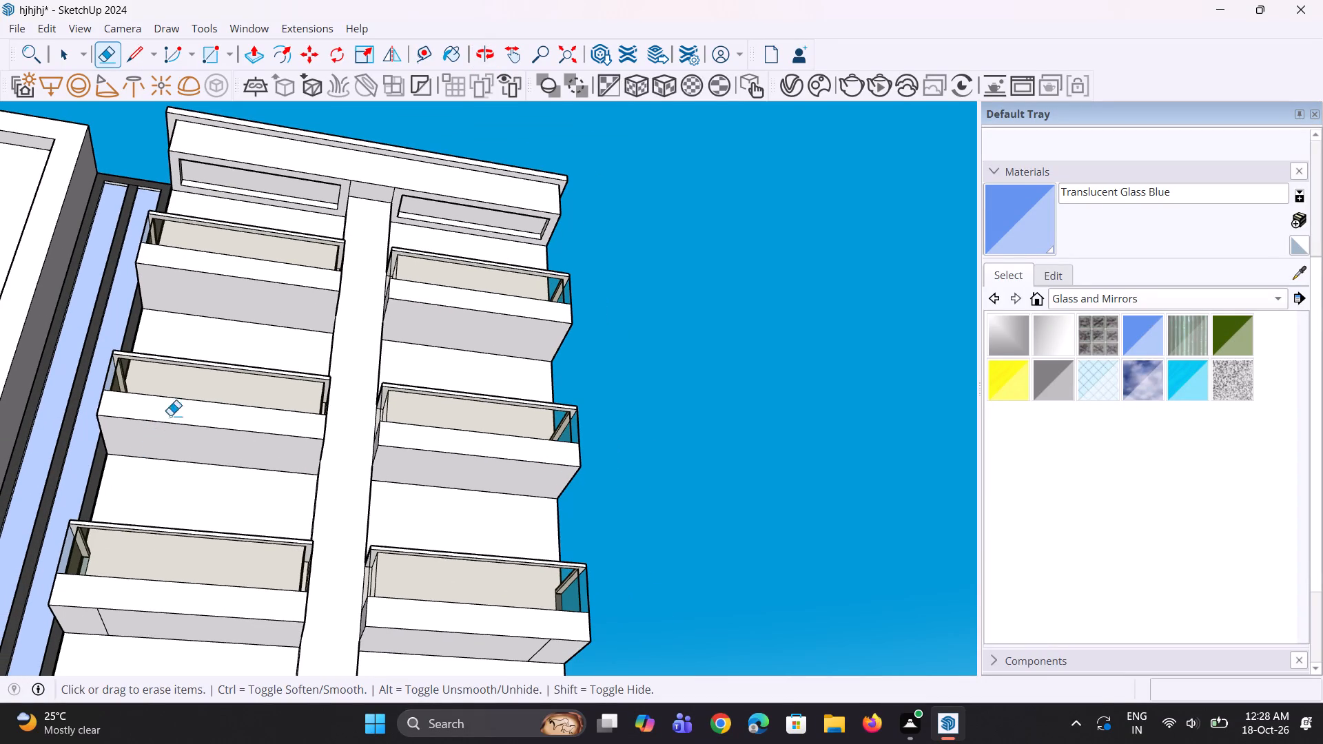
# Erase the stray edges on the undersides of both third-row balconies from the top.
pyautogui.scroll(-3, 179, 394)
pyautogui.scroll(5, 148, 540)
pyautogui.click(112, 573)
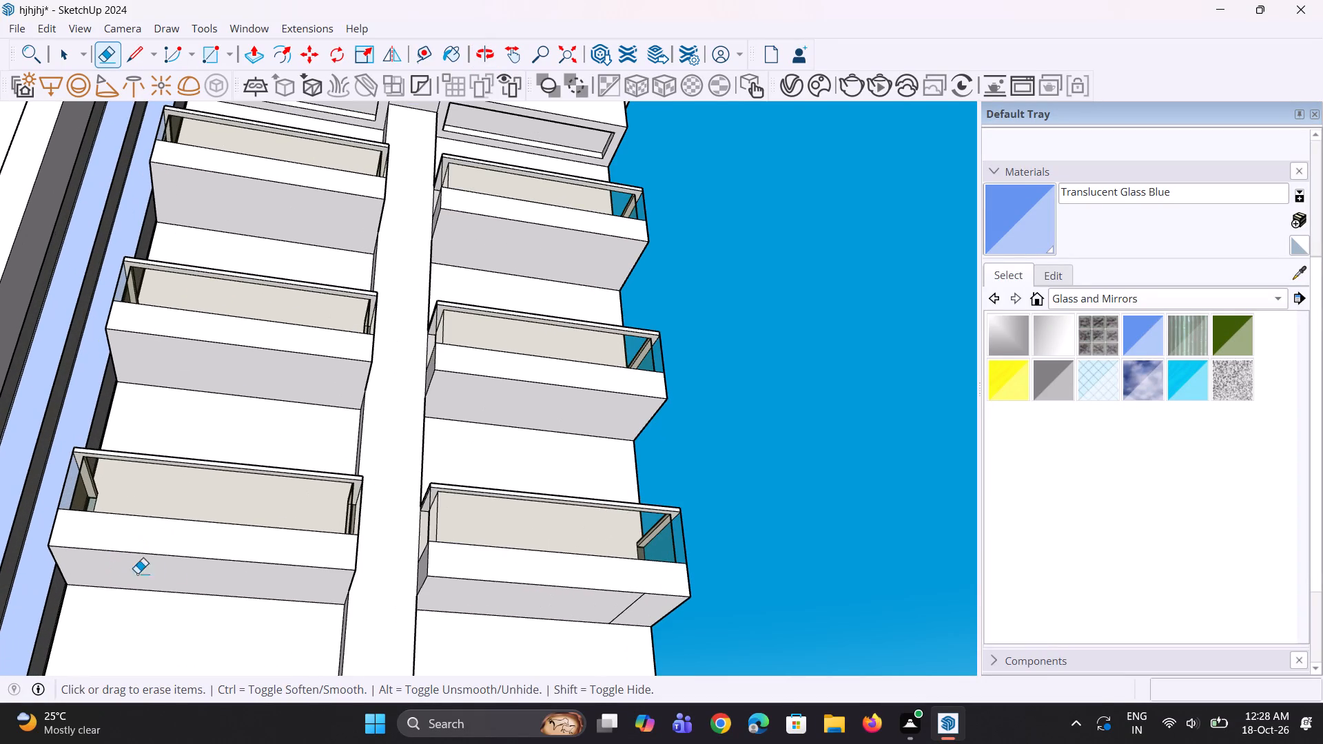
pyautogui.click(625, 612)
# Offset the underside outline of the top balcony at the building's outer edge inward by about 5".
pyautogui.scroll(-3, 422, 500)
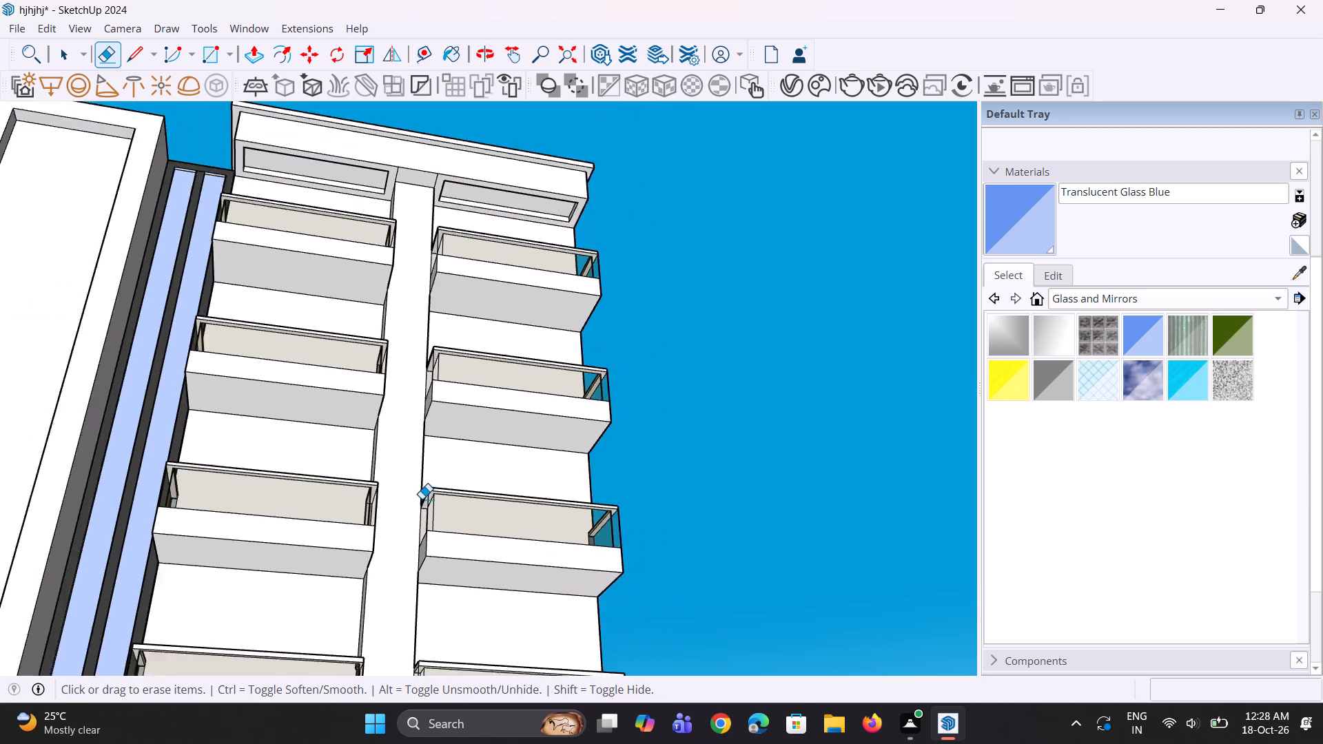
pyautogui.scroll(-10, 422, 499)
pyautogui.moveTo(424, 537); pyautogui.dragTo(420, 580, button='middle')
pyautogui.scroll(6, 464, 393)
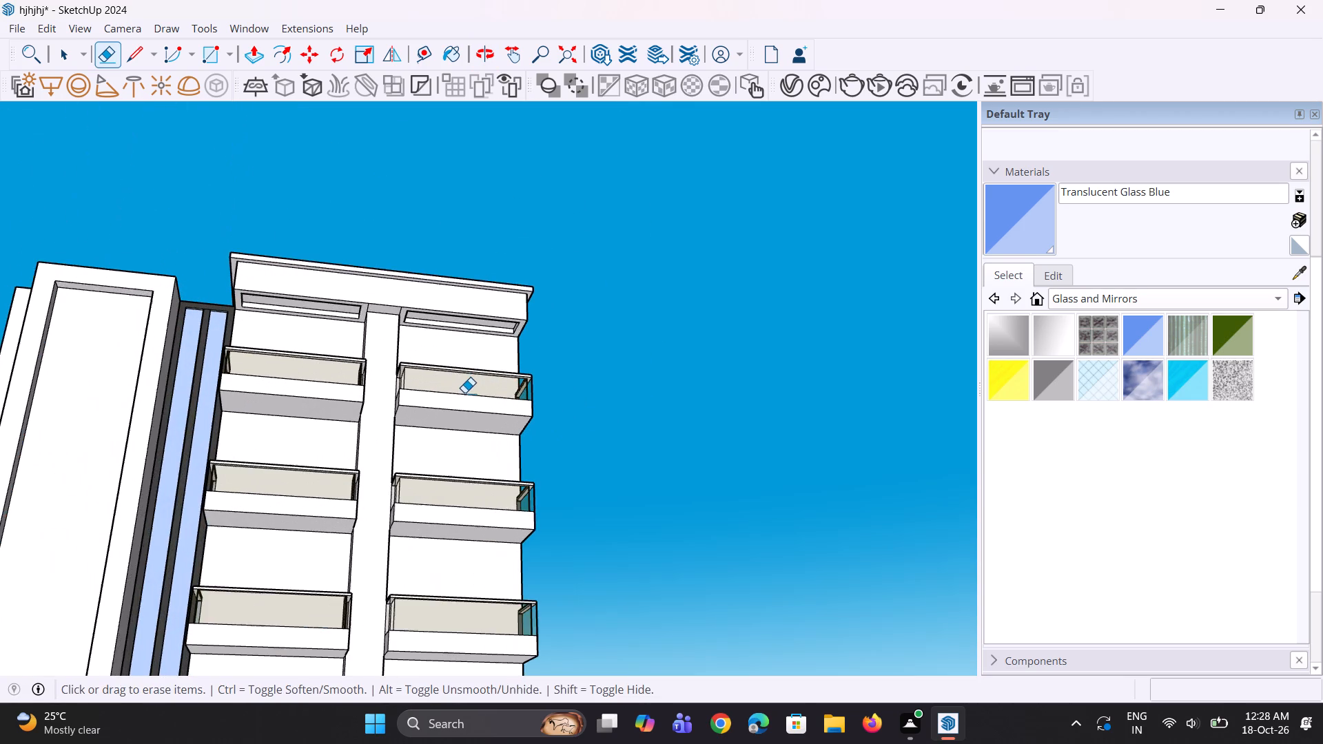
pyautogui.press('space')
pyautogui.scroll(3, 474, 411)
pyautogui.click(480, 430)
pyautogui.scroll(7, 480, 430)
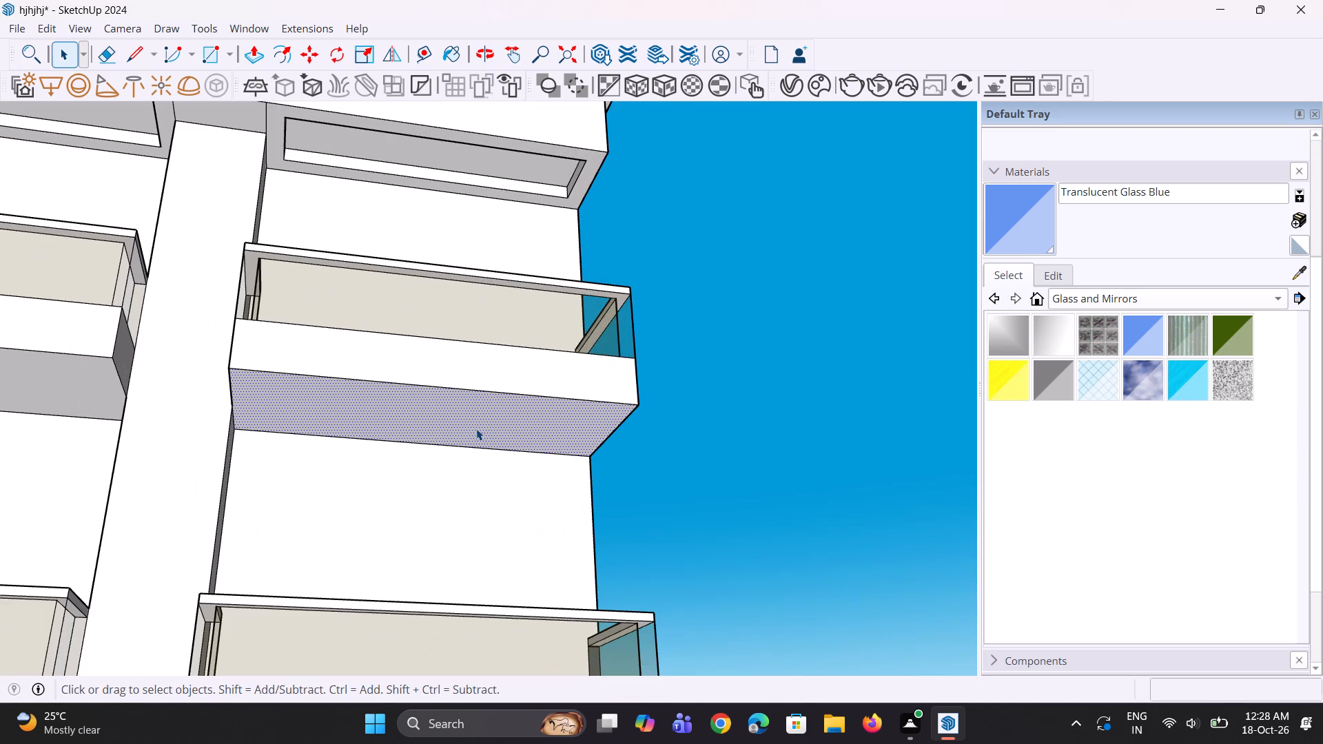
pyautogui.press('f')
pyautogui.click(454, 428)
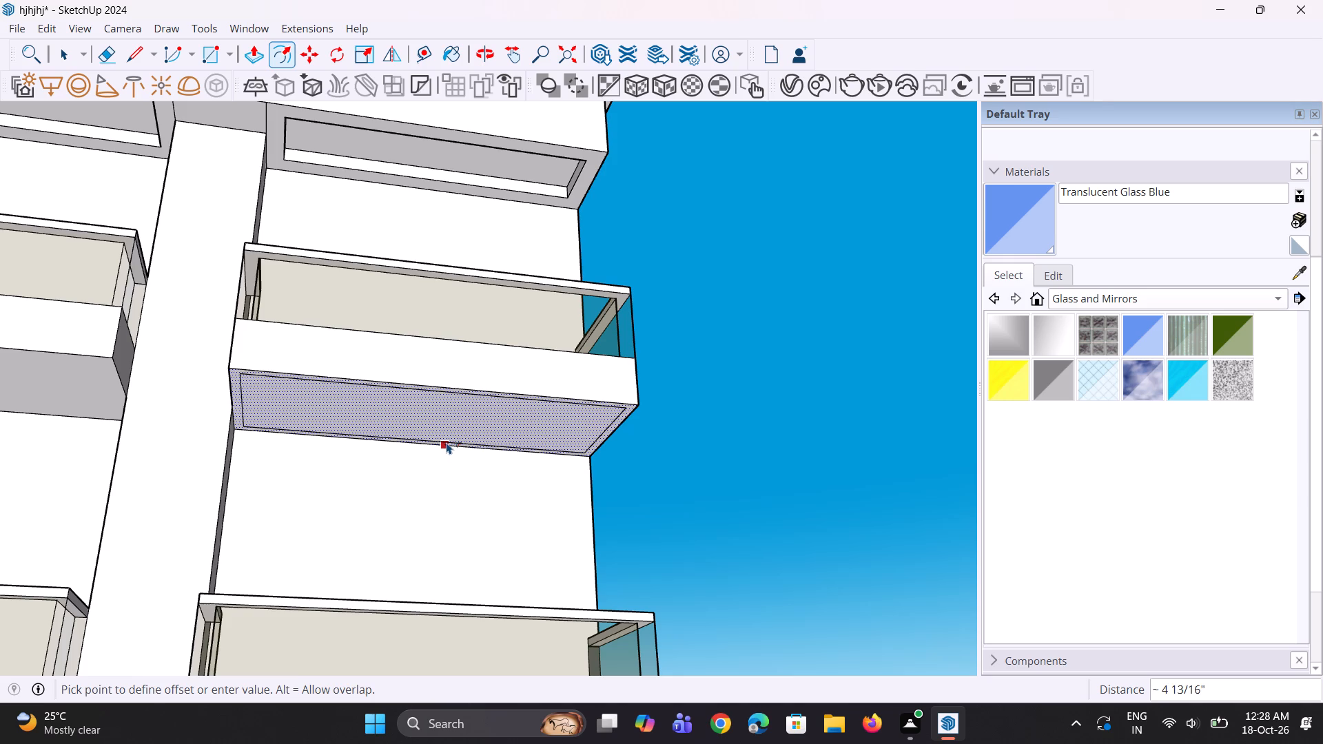
pyautogui.click(447, 442)
pyautogui.press('space')
pyautogui.press('space')
pyautogui.click(648, 474)
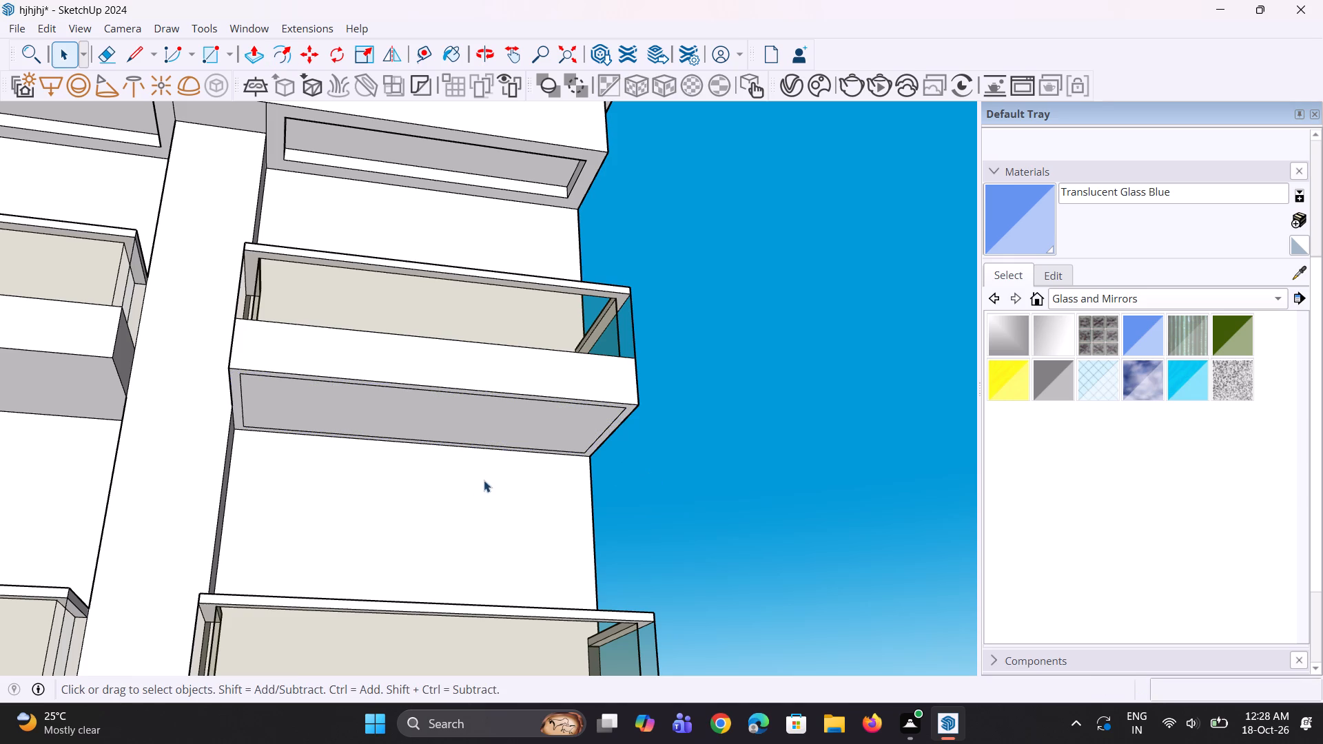
# Offset the underside outline of the top balcony beside the glass window panel inward by about 4 1/4".
pyautogui.scroll(-5, 541, 486)
pyautogui.click(243, 434)
pyautogui.scroll(2, 237, 449)
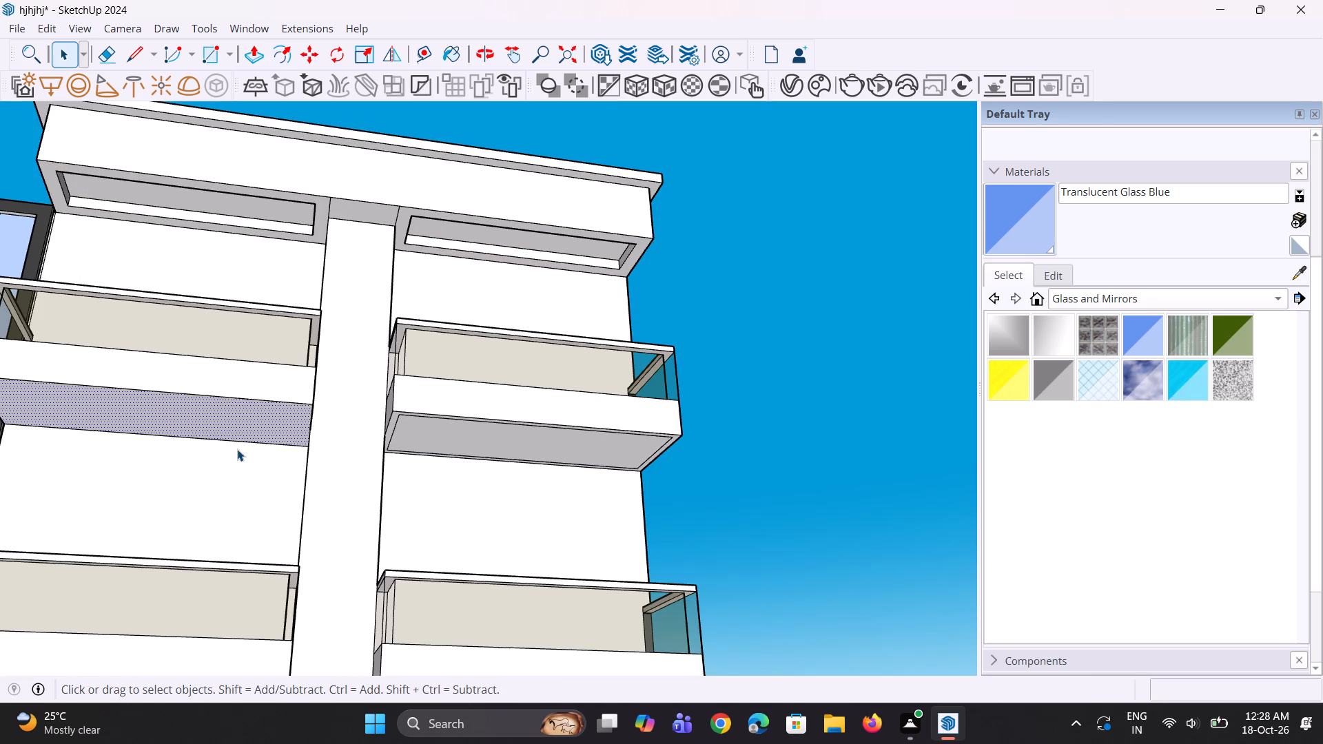
pyautogui.press('f')
pyautogui.click(231, 441)
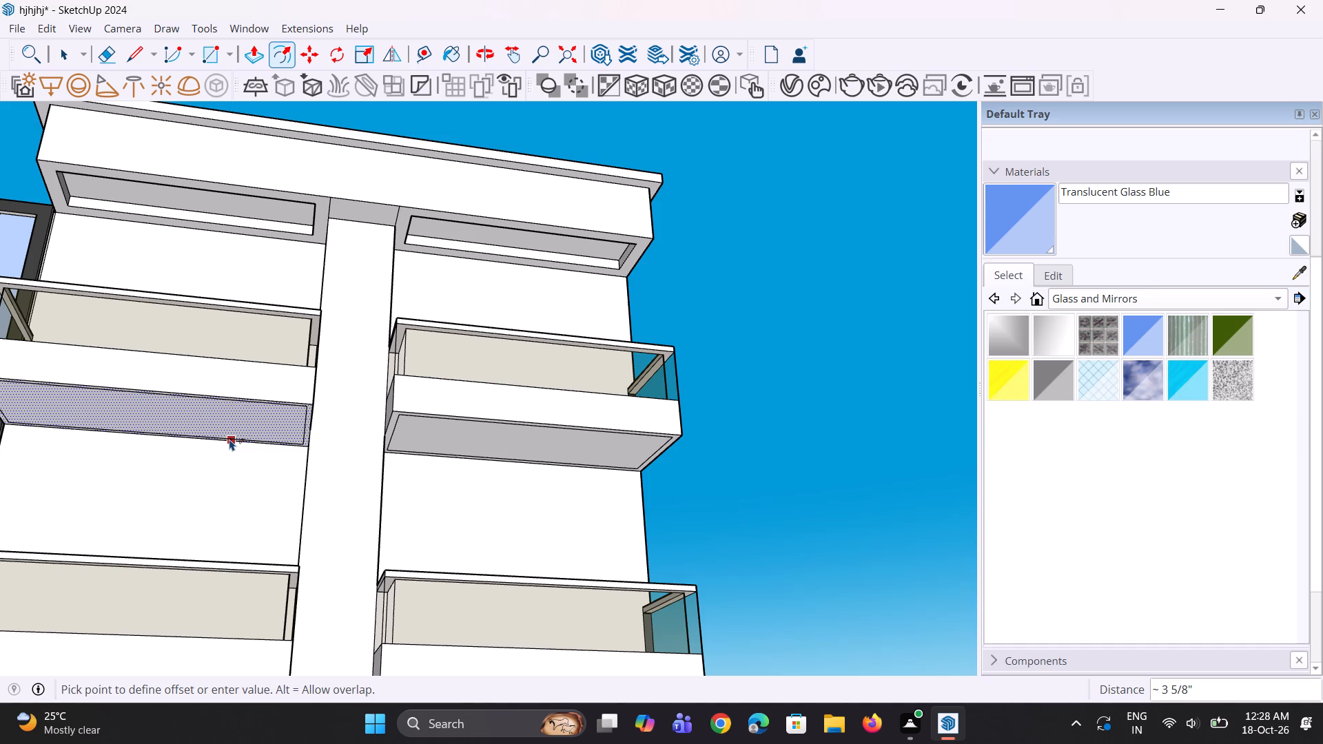
pyautogui.click(234, 439)
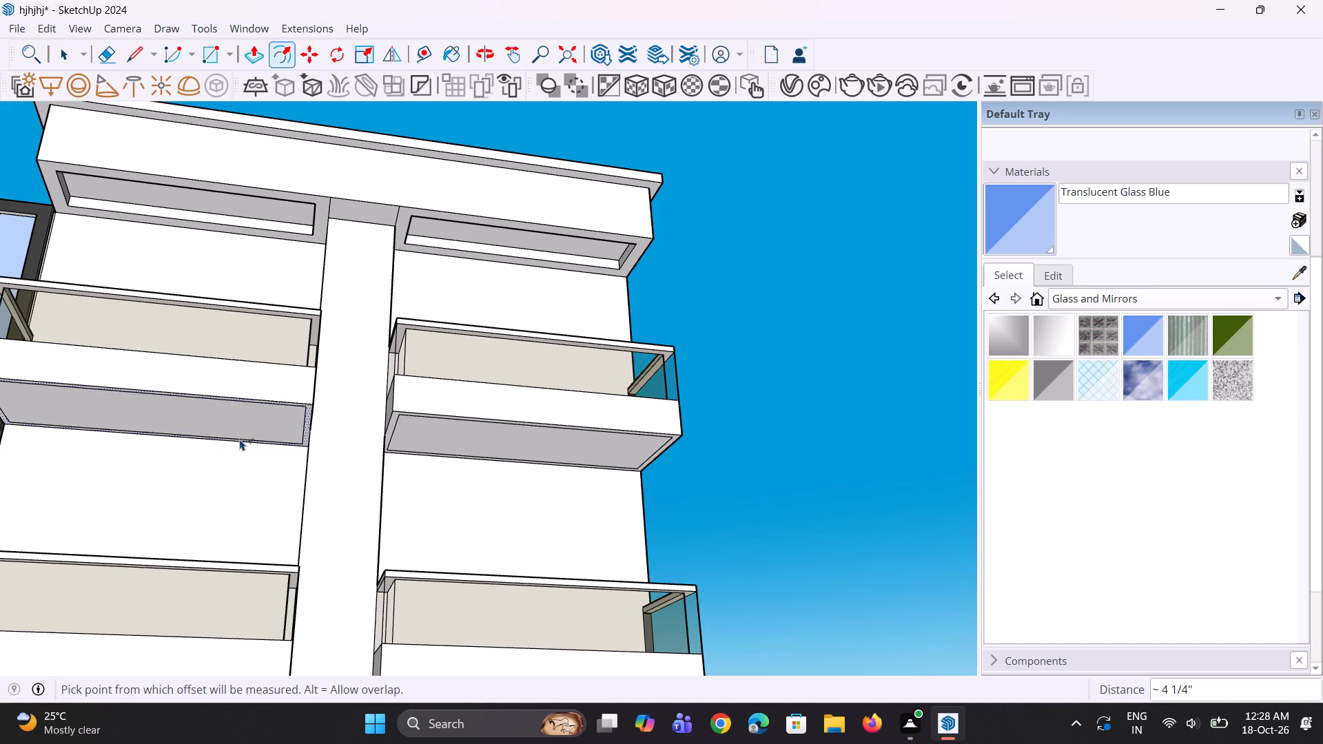
pyautogui.press('space')
pyautogui.press('space')
pyautogui.click(715, 494)
# Recess the inset underside faces of both top-row balconies by 1 5/16" with Push/Pull.
pyautogui.scroll(1, 678, 474)
pyautogui.moveTo(678, 474); pyautogui.dragTo(642, 427, button='middle')
pyautogui.scroll(2, 619, 420)
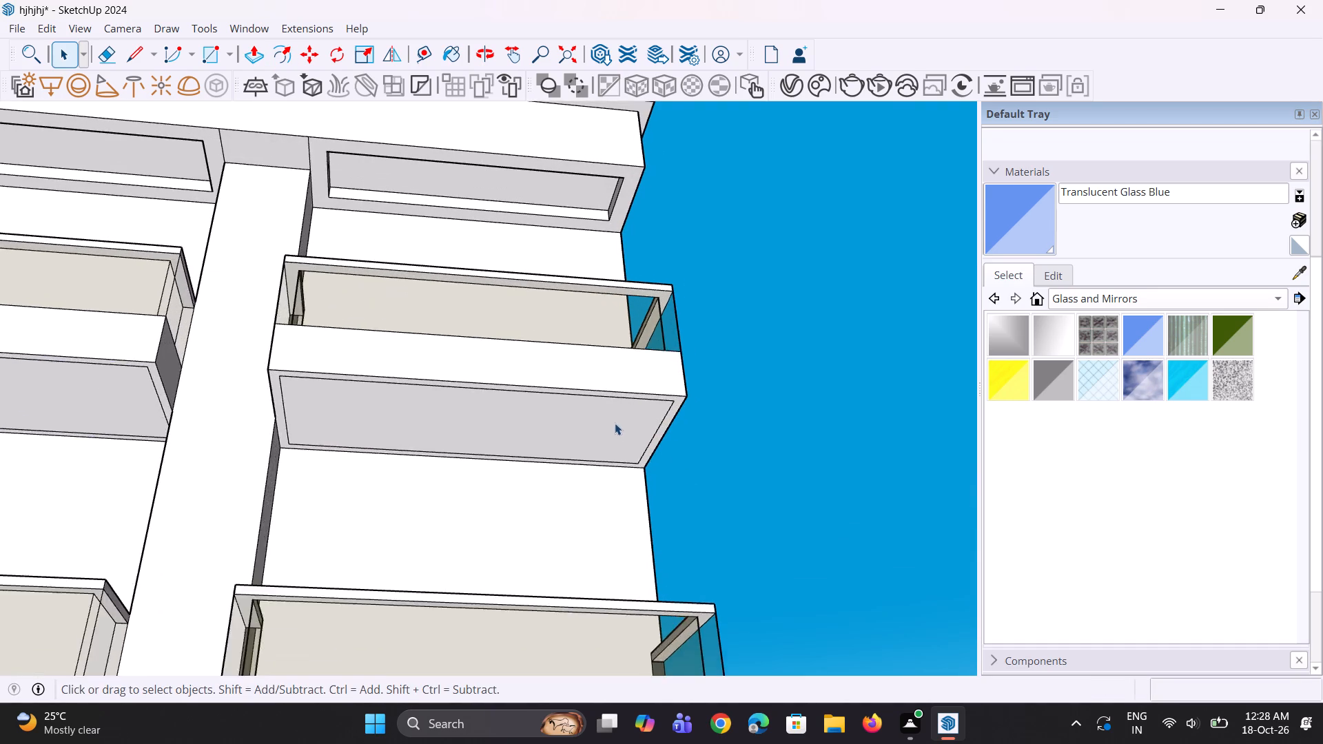
pyautogui.scroll(2, 615, 423)
pyautogui.press('p')
pyautogui.click(608, 432)
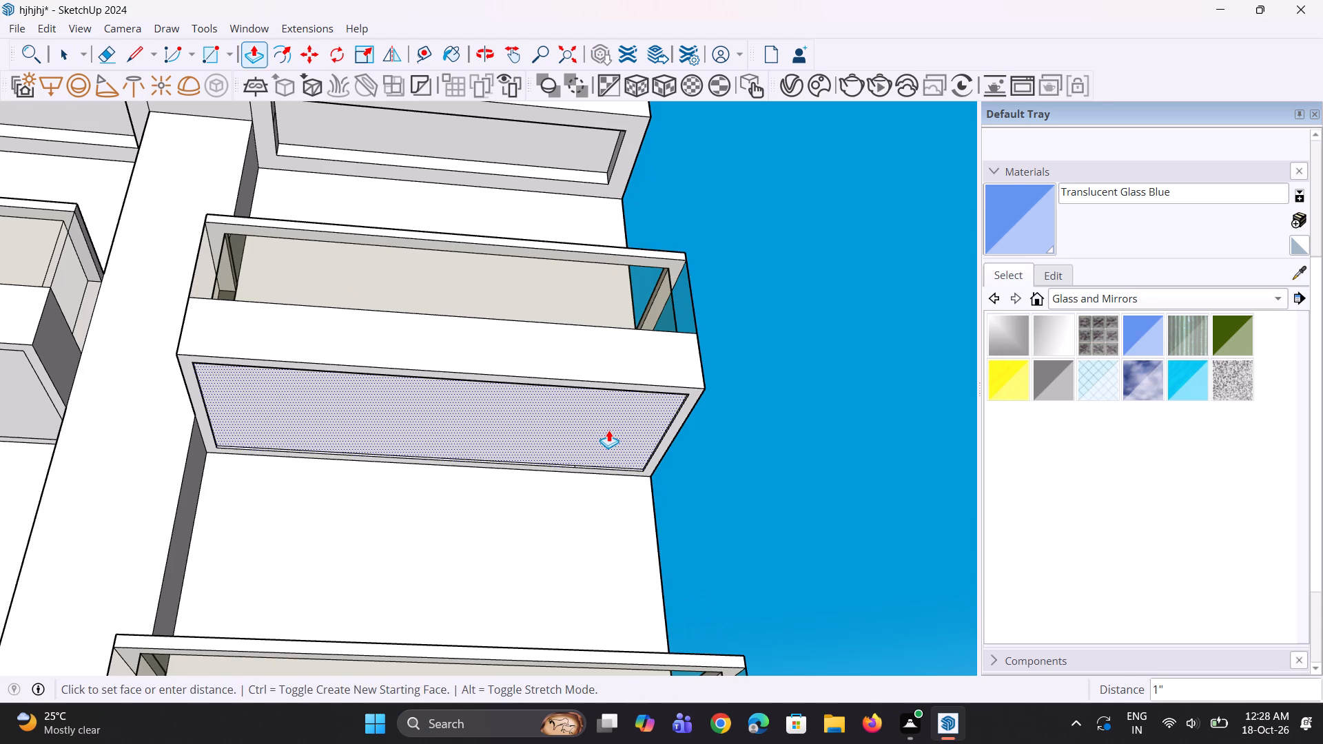
pyautogui.click(608, 429)
pyautogui.scroll(-5, 342, 490)
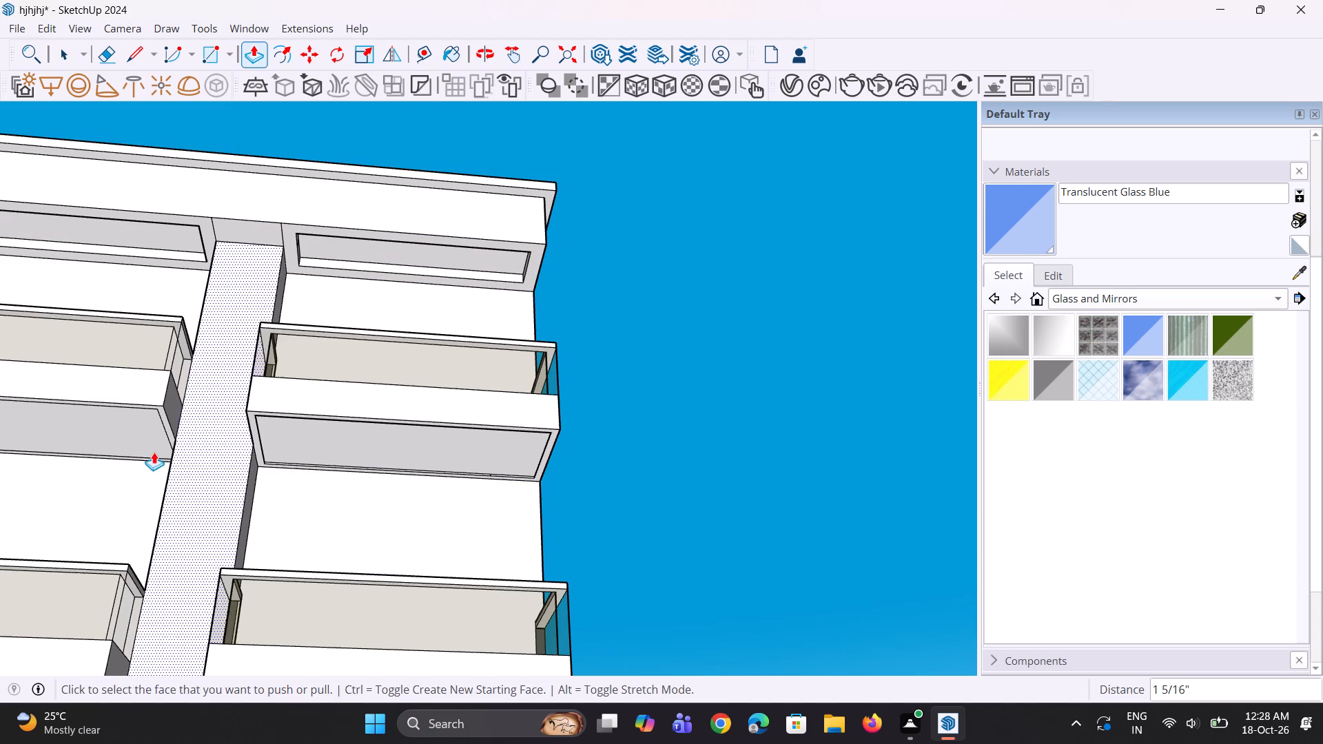
pyautogui.doubleClick(145, 448)
# Offset the underside outline of the second-row balcony at the building's outer edge inward by about 4 5/16".
pyautogui.scroll(-9, 346, 442)
pyautogui.moveTo(351, 531); pyautogui.dragTo(359, 508, button='middle')
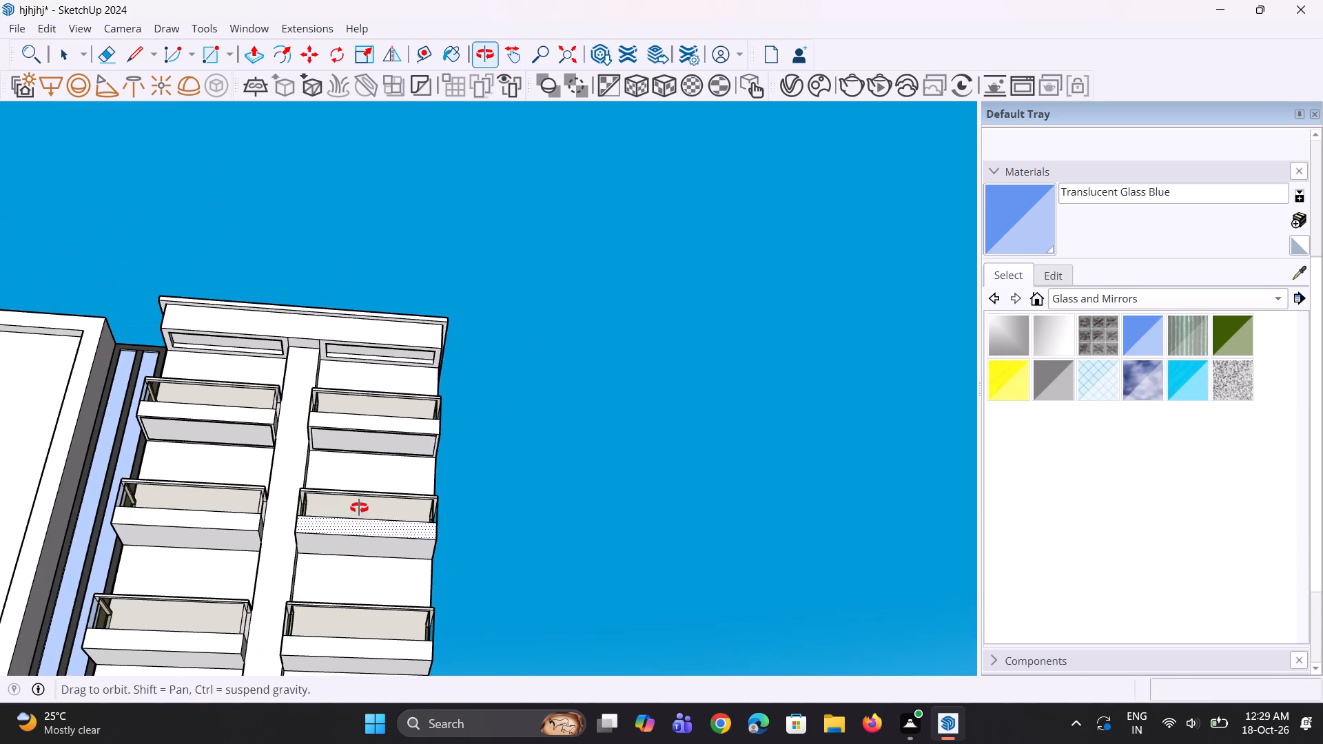
pyautogui.moveTo(359, 508); pyautogui.dragTo(360, 503, button='middle')
pyautogui.scroll(1, 360, 503)
pyautogui.press('space')
pyautogui.press('space')
pyautogui.scroll(3, 358, 513)
pyautogui.click(327, 562)
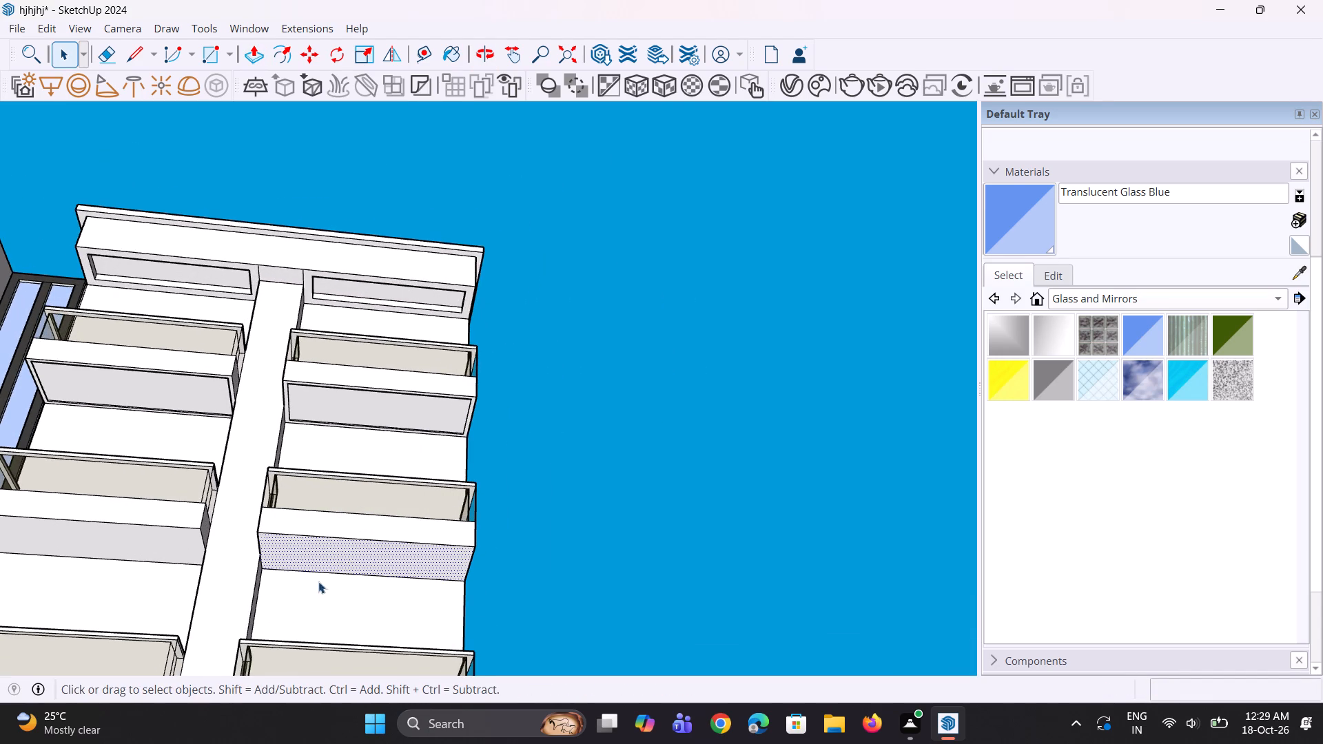
pyautogui.scroll(1, 282, 594)
pyautogui.press('f')
pyautogui.click(267, 561)
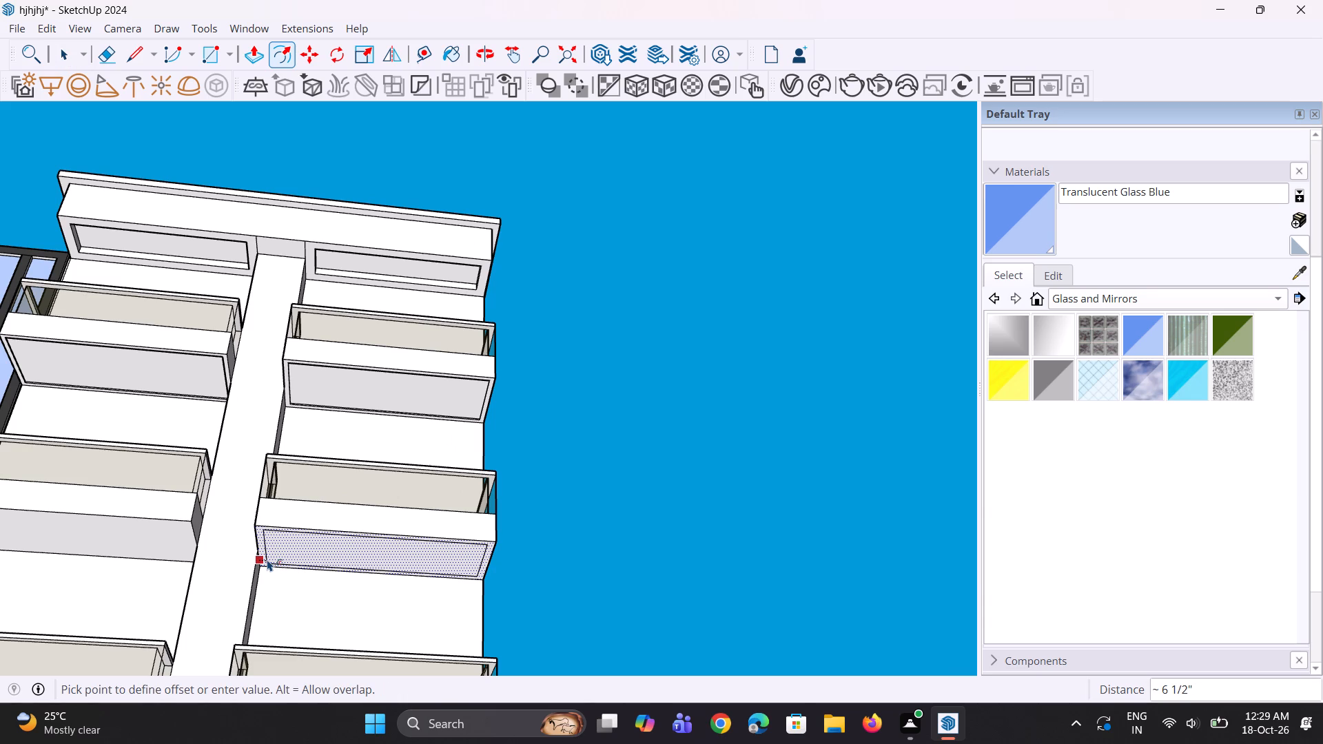
pyautogui.click(265, 557)
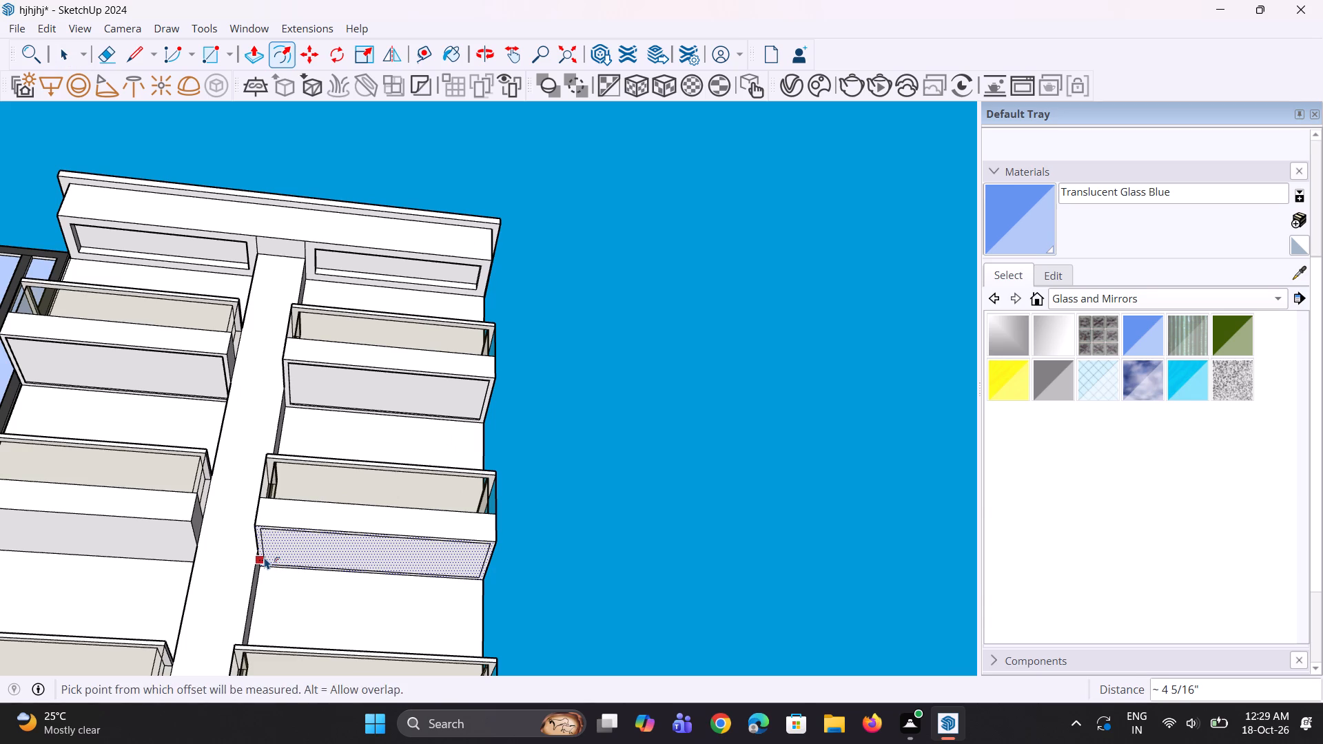
pyautogui.press('space')
# Offset the underside outline of the second-row balcony on the glass window panel side inward by about 4 3/4".
pyautogui.click(184, 548)
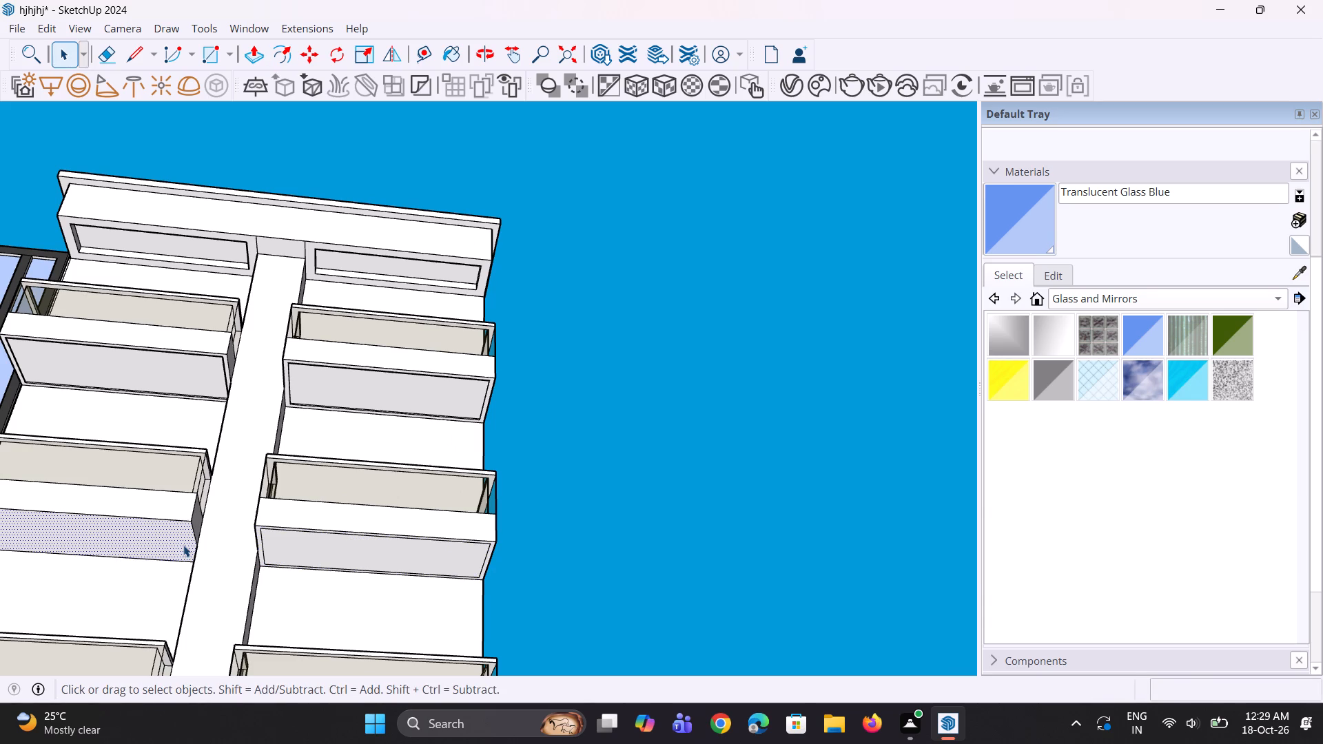
pyautogui.press('f')
pyautogui.click(185, 539)
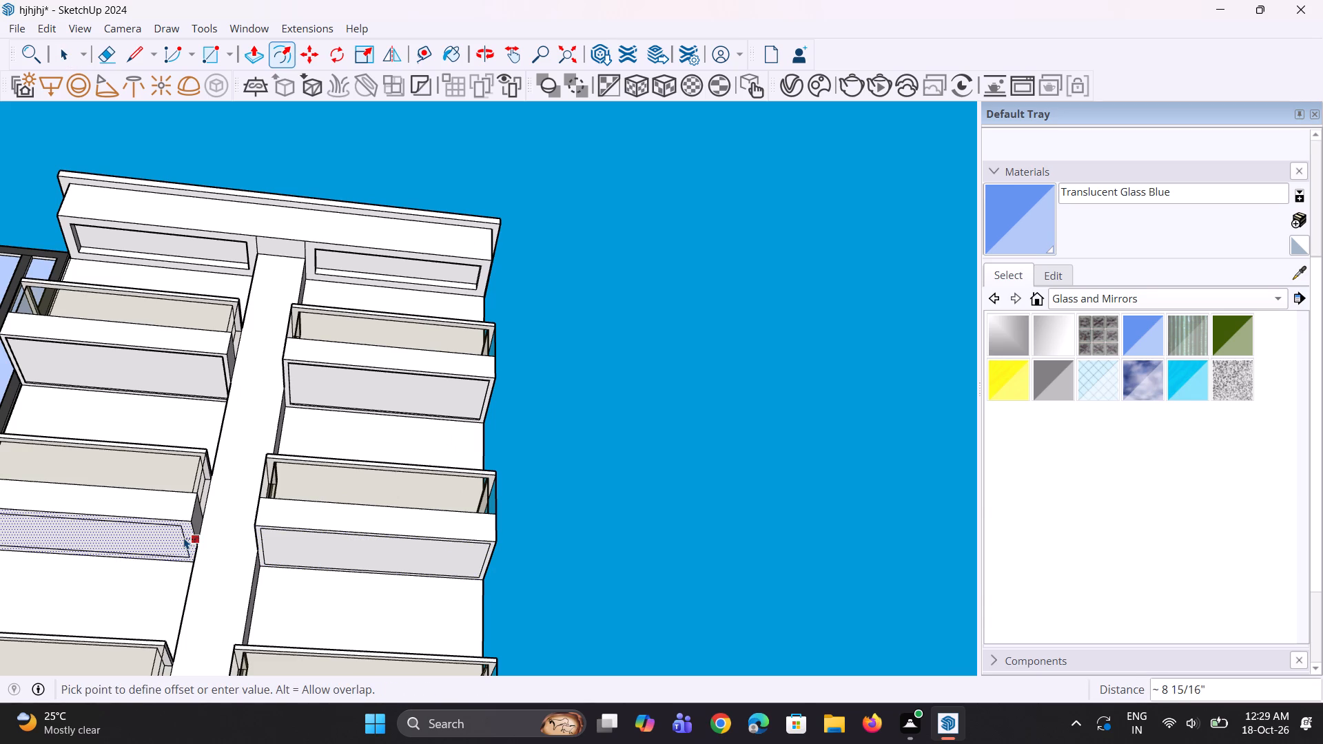
pyautogui.click(190, 541)
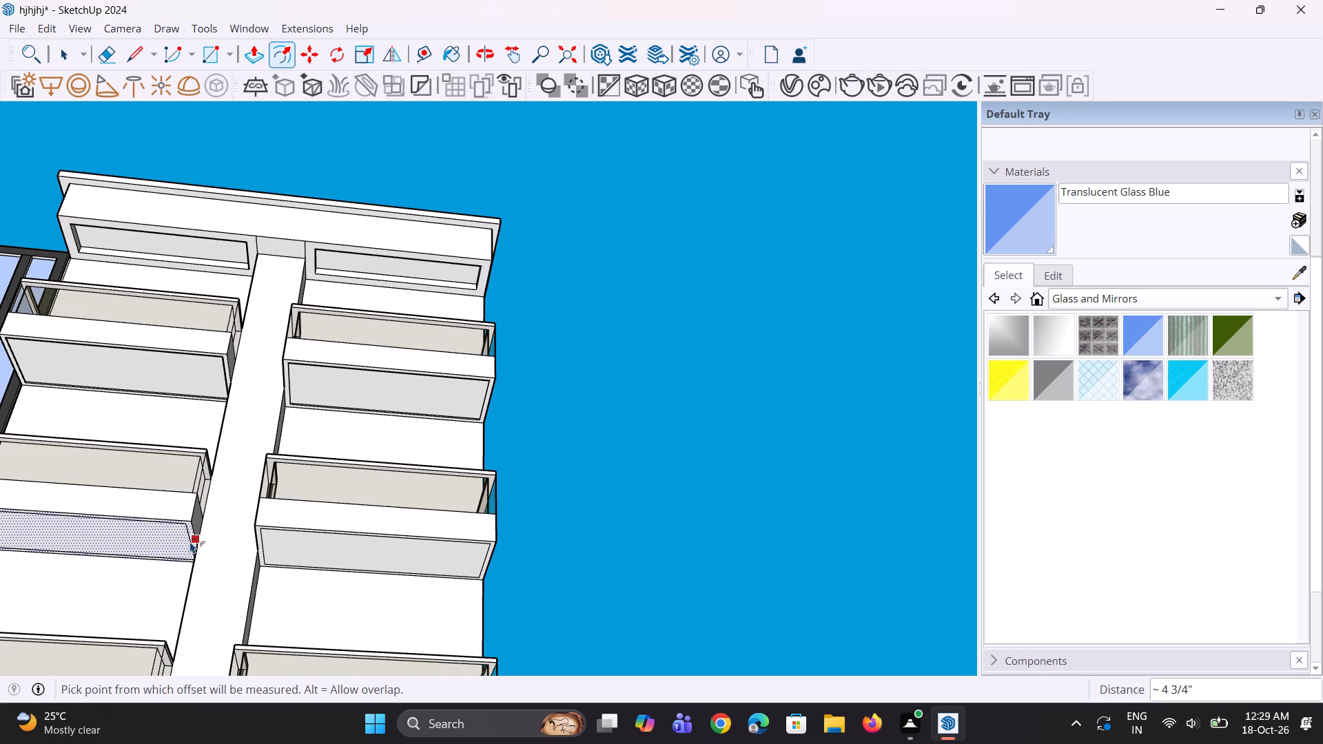
pyautogui.press('space')
pyautogui.press('space')
pyautogui.click(561, 568)
# Repeat the Push/Pull recess on the inset underside faces of both second-row balconies.
pyautogui.press('p')
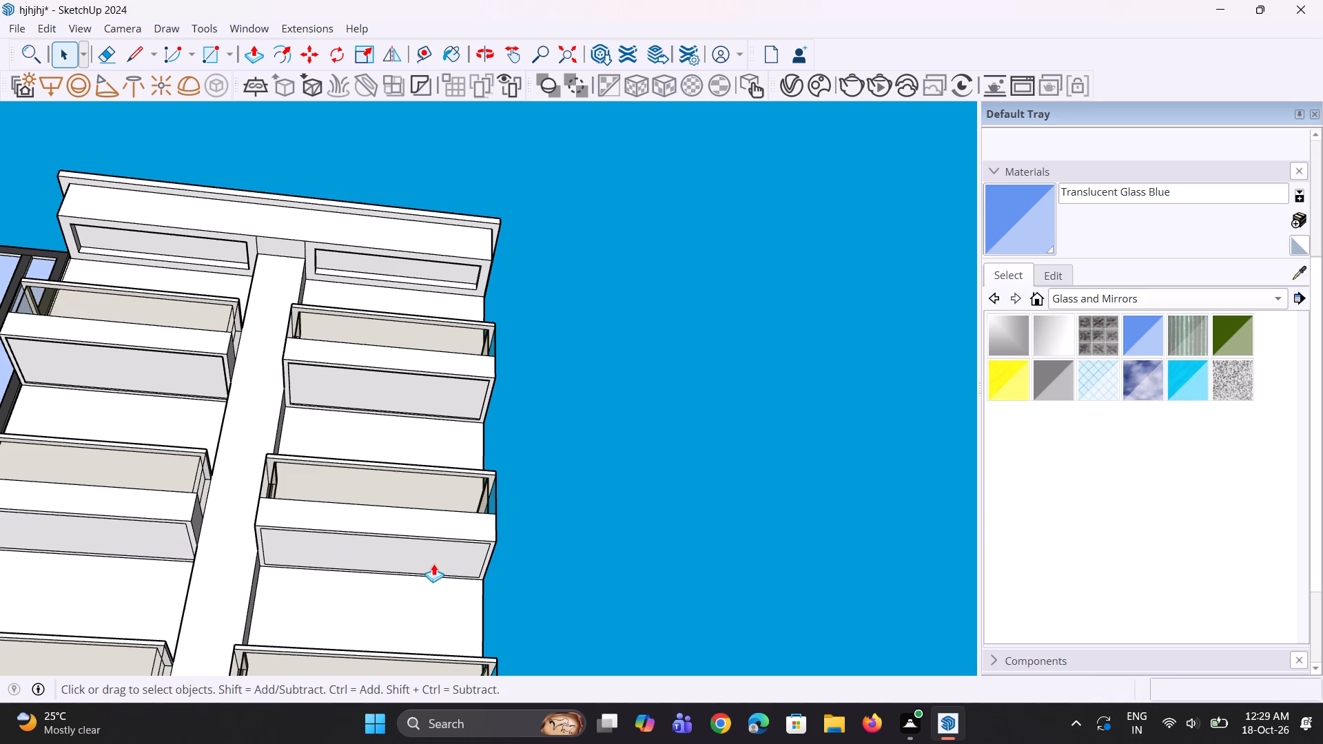
pyautogui.doubleClick(432, 561)
pyautogui.doubleClick(165, 544)
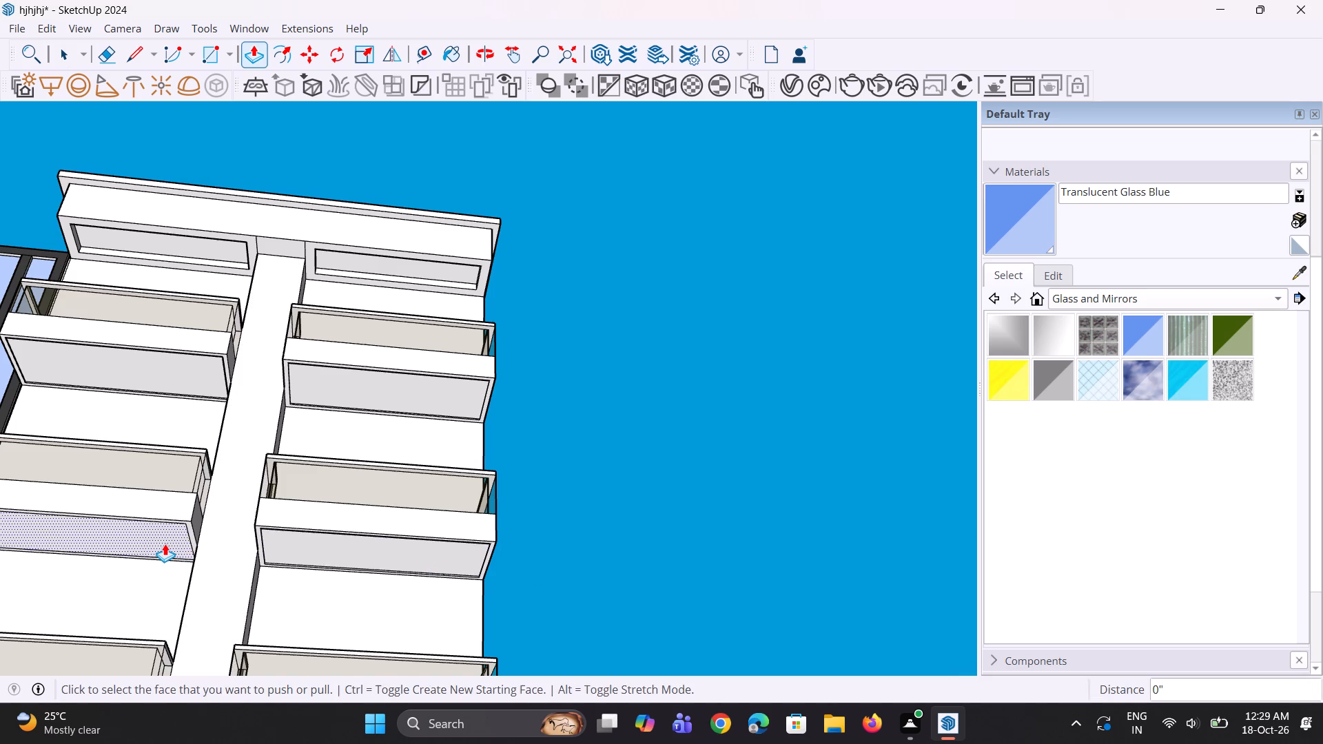
# Offset the underside outline of the third-row balcony at the building's outer edge inward to form a narrow border.
pyautogui.scroll(-10, 363, 491)
pyautogui.moveTo(371, 582); pyautogui.dragTo(375, 559, button='middle')
pyautogui.scroll(2, 315, 559)
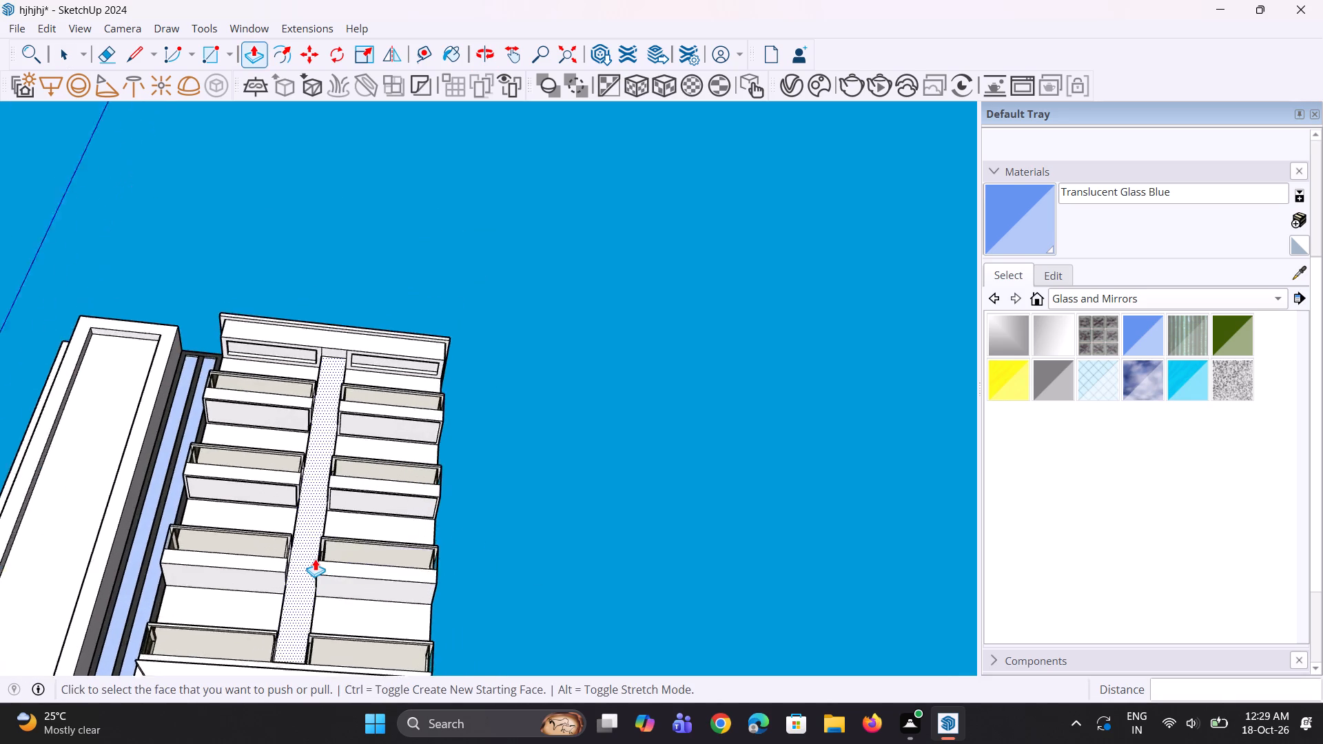
pyautogui.scroll(2, 315, 559)
pyautogui.scroll(4, 408, 525)
pyautogui.scroll(-5, 378, 527)
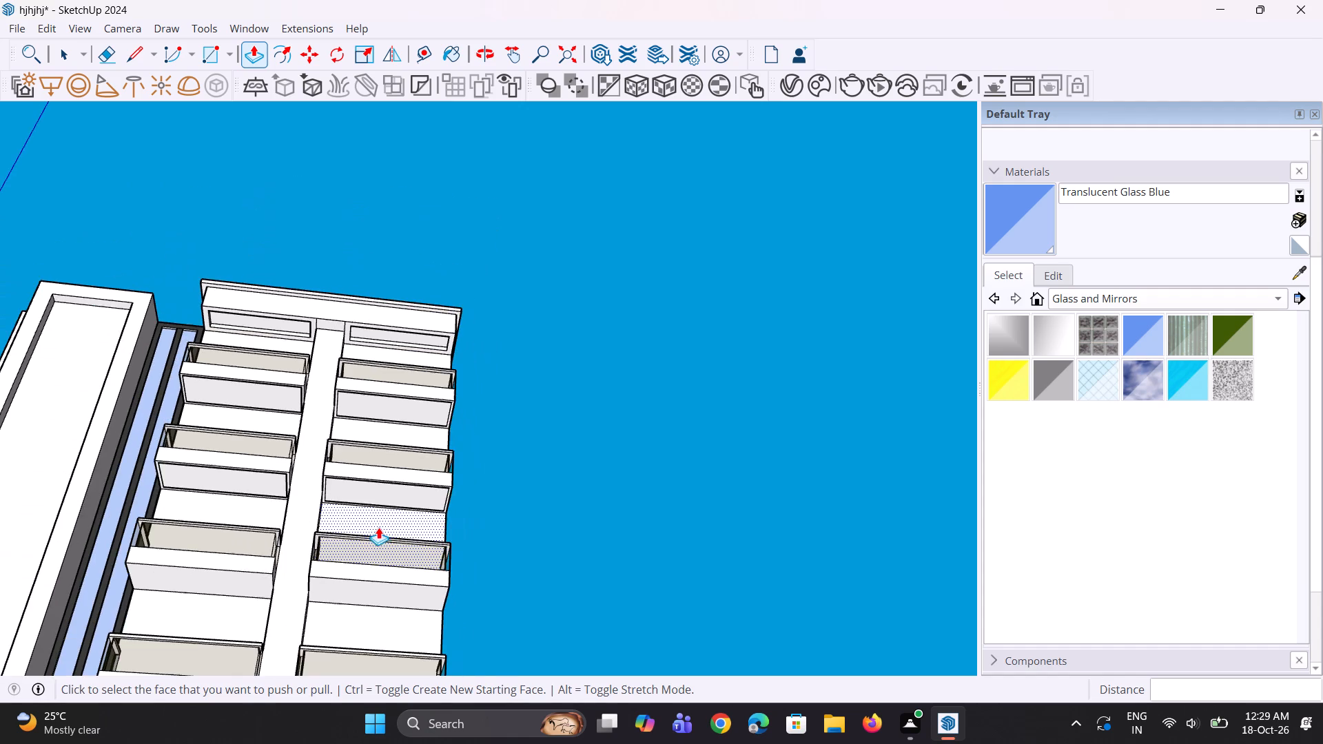
pyautogui.moveTo(379, 606); pyautogui.dragTo(391, 576, button='middle')
pyautogui.scroll(1, 391, 576)
pyautogui.press('space')
pyautogui.click(382, 581)
pyautogui.press('f')
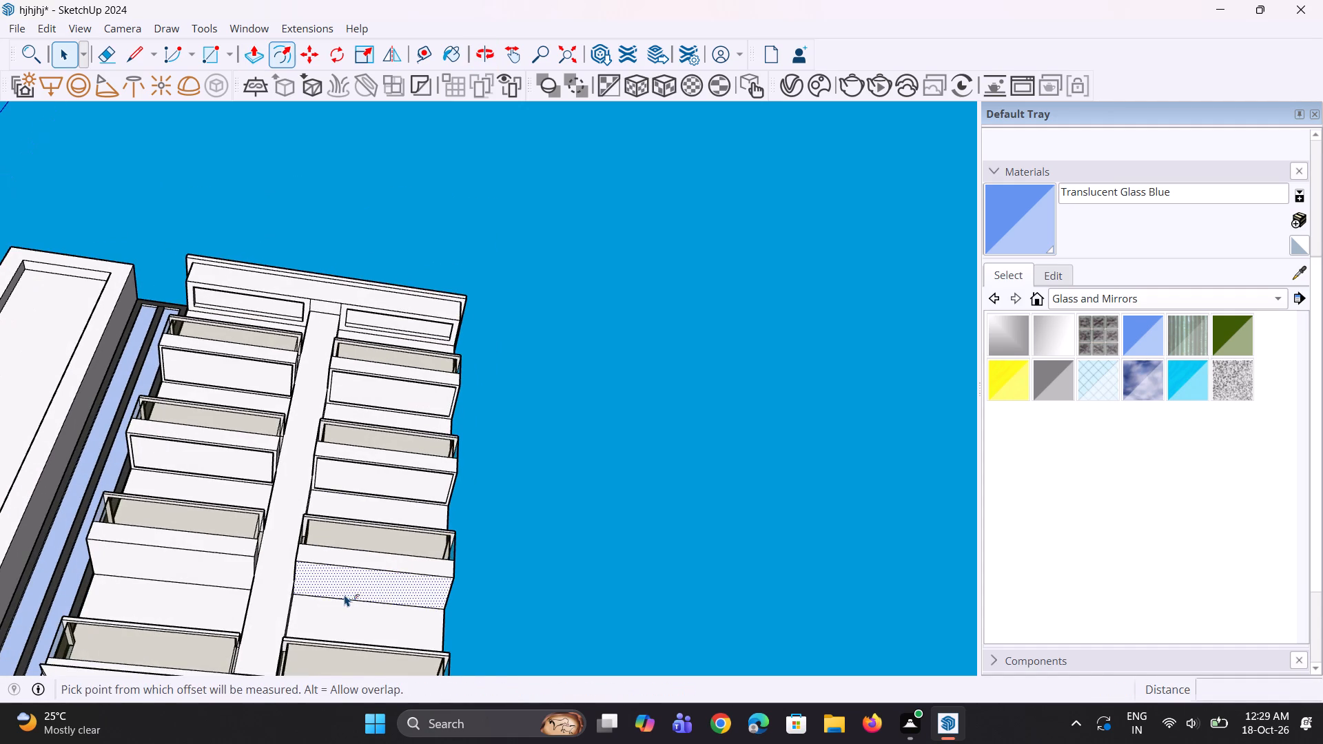
pyautogui.click(311, 577)
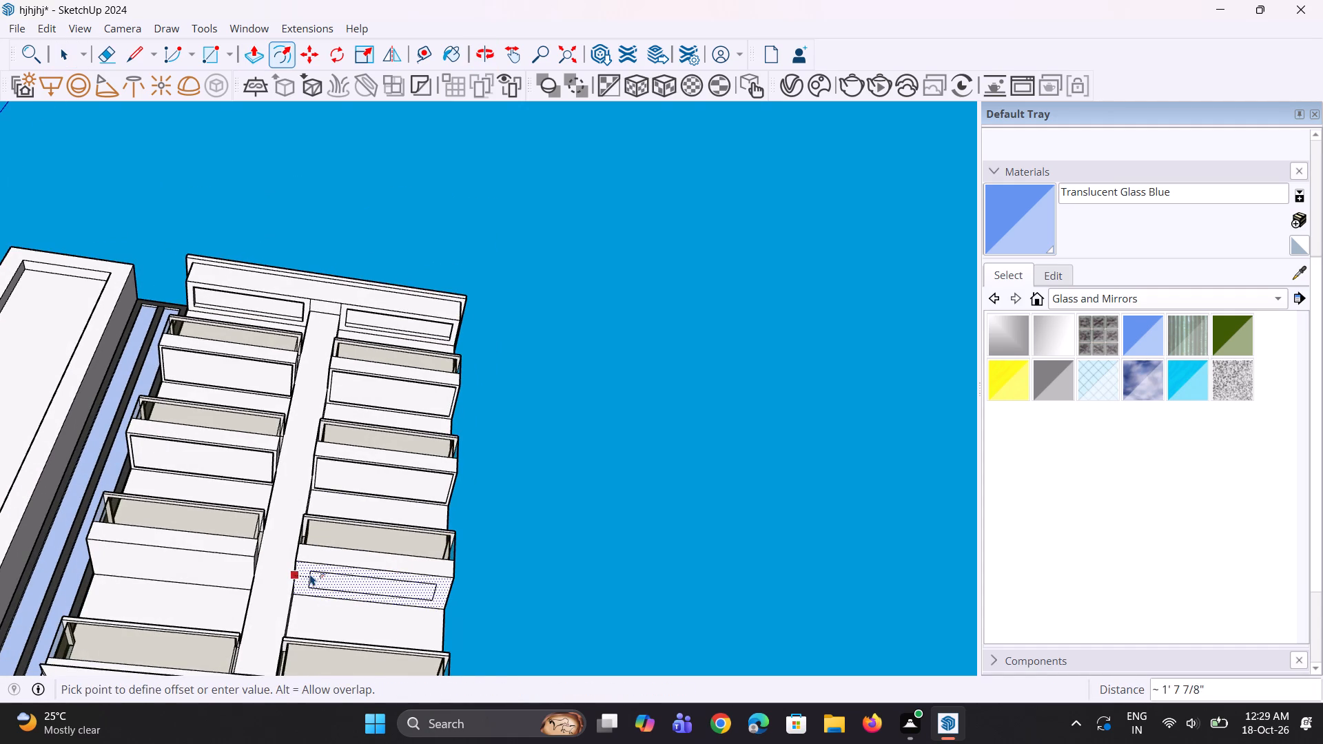
pyautogui.scroll(2, 302, 569)
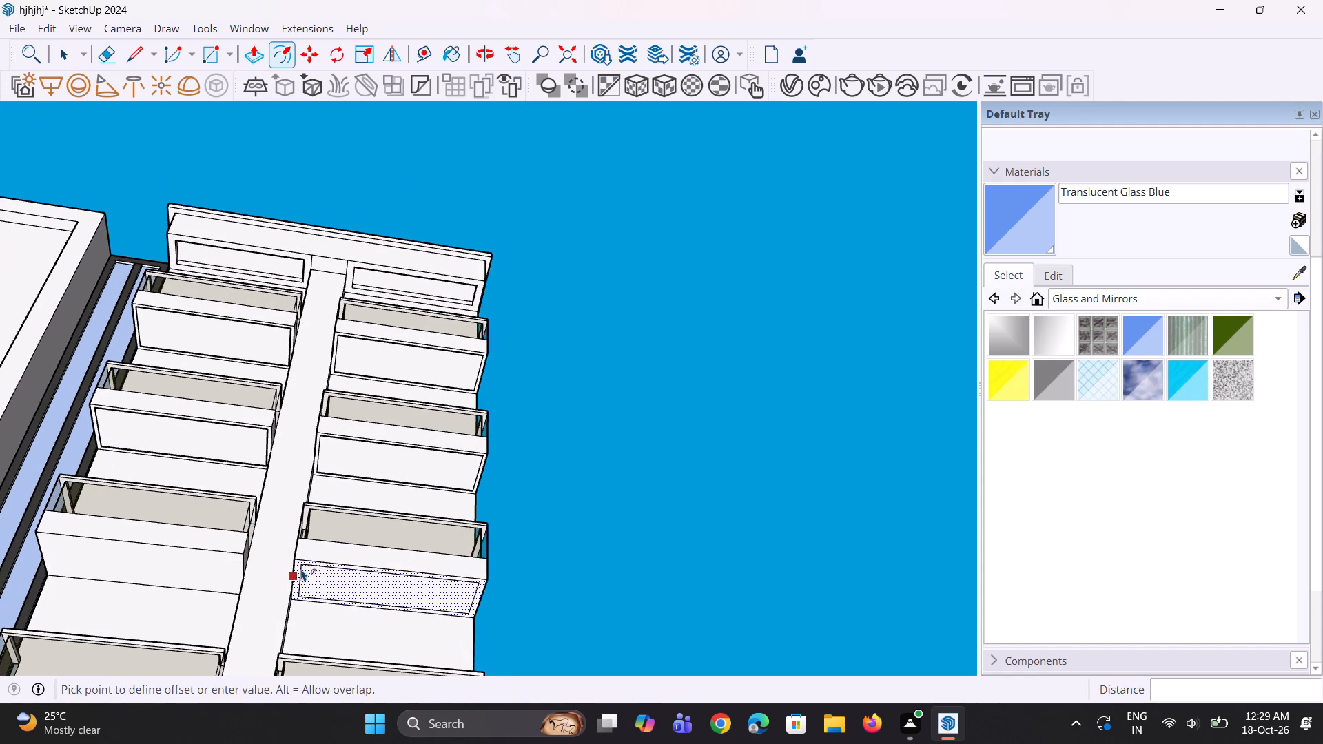
pyautogui.click(299, 569)
pyautogui.press('space')
pyautogui.press('space')
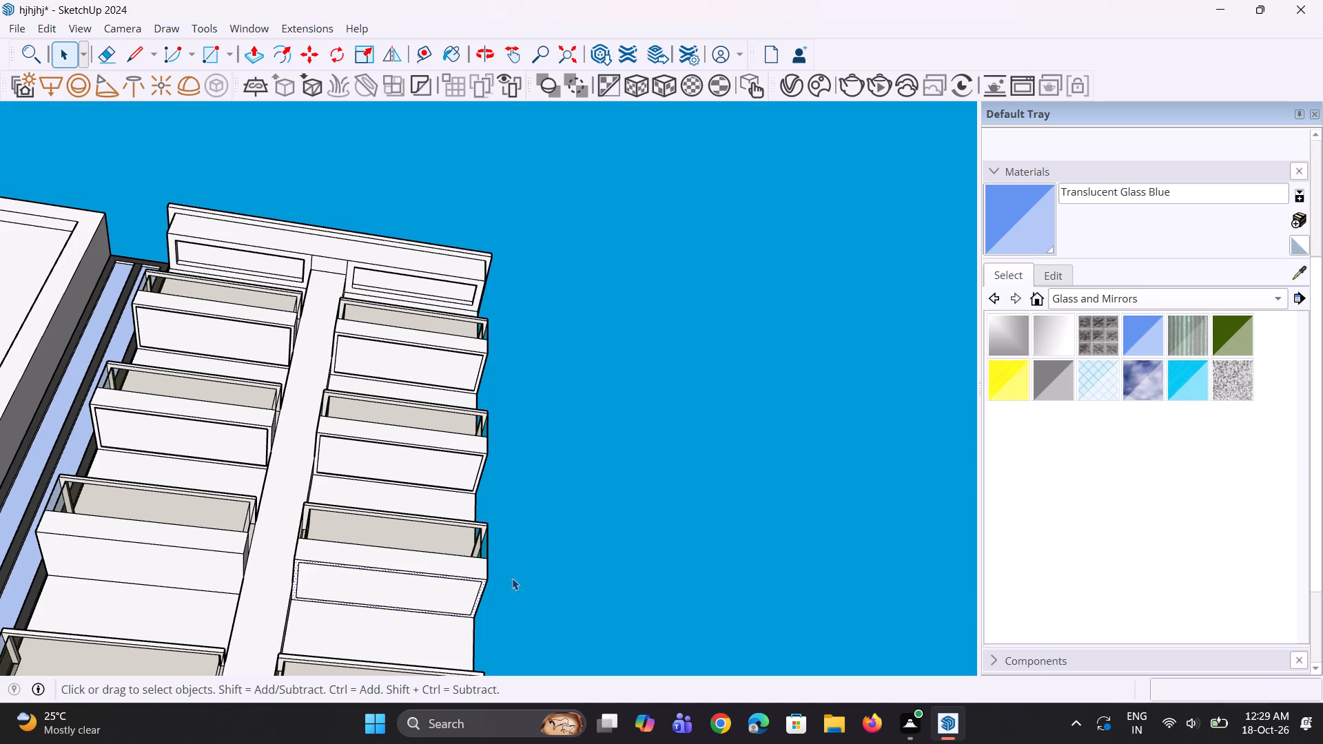
# Offset the underside outline of the third-row balcony on the glass window panel side inward by about 5 5/16".
pyautogui.click(551, 584)
pyautogui.click(195, 566)
pyautogui.press('f')
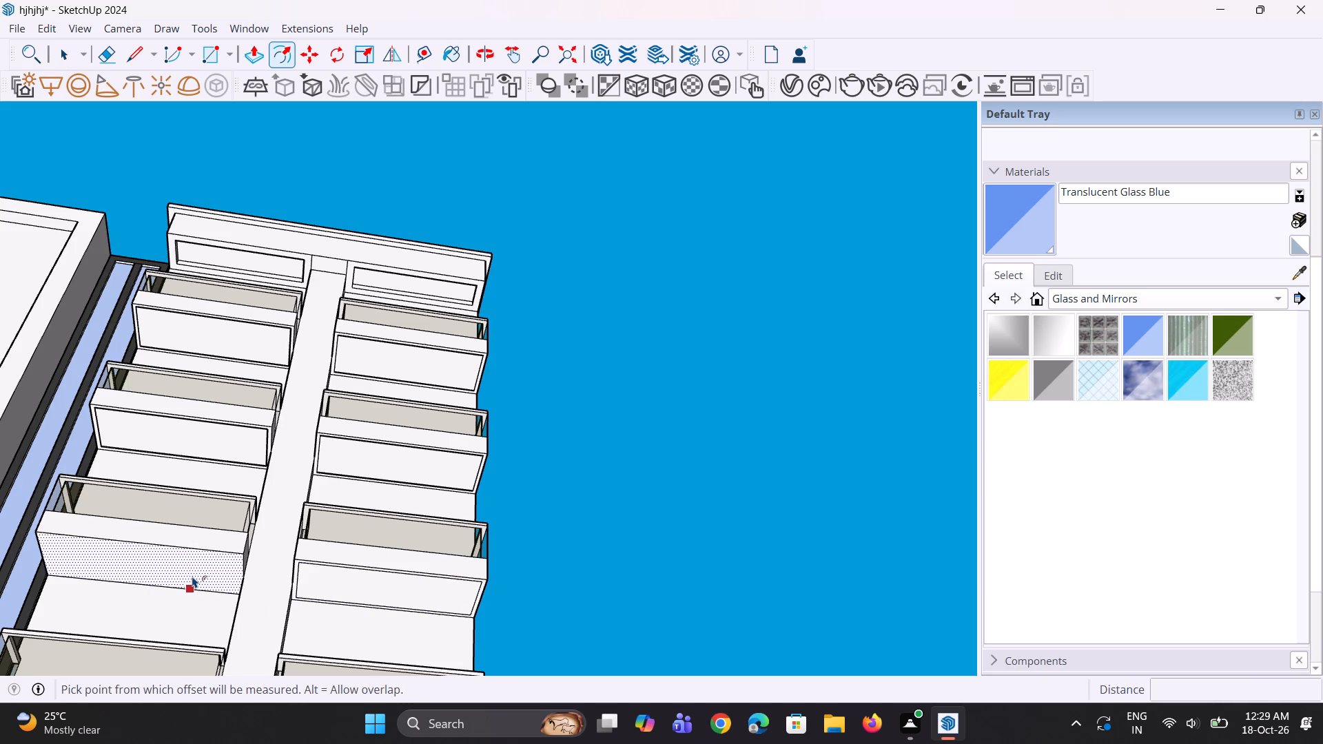
pyautogui.click(192, 576)
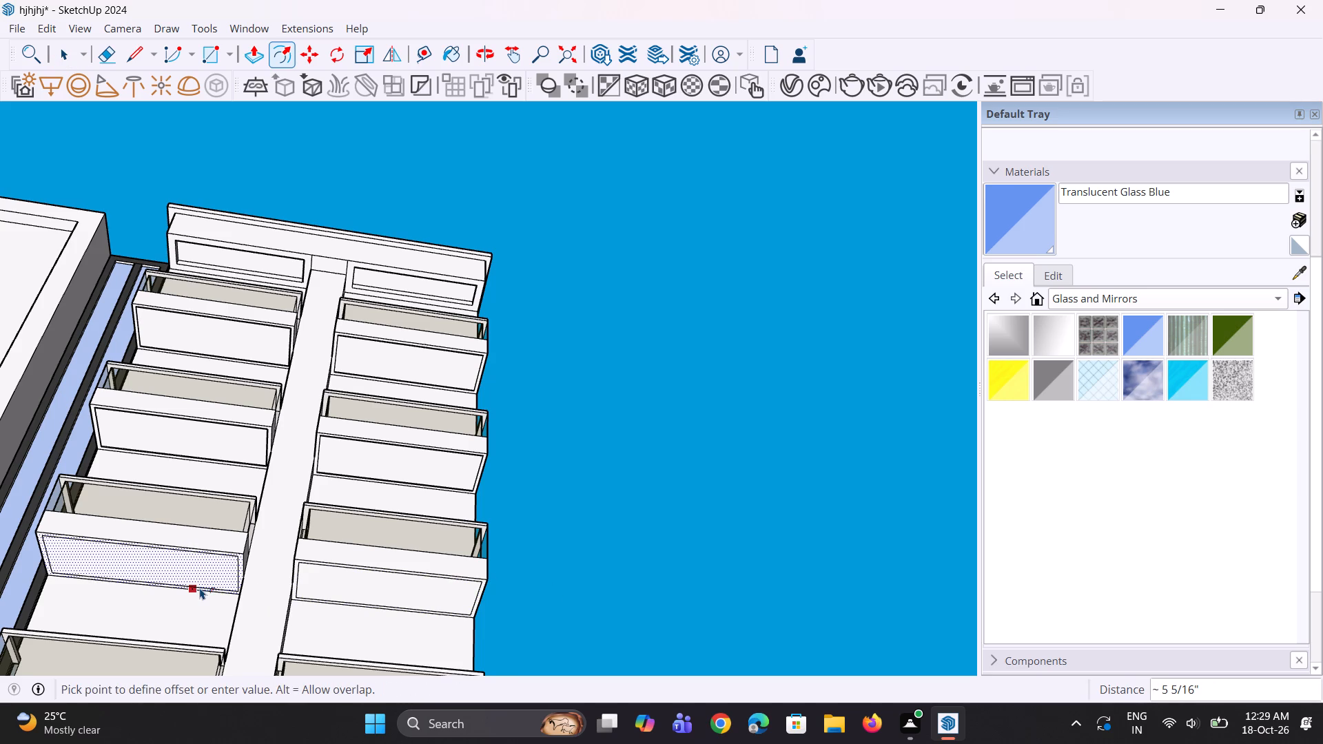
pyautogui.click(200, 588)
pyautogui.press('space')
pyautogui.press('space')
pyautogui.click(532, 612)
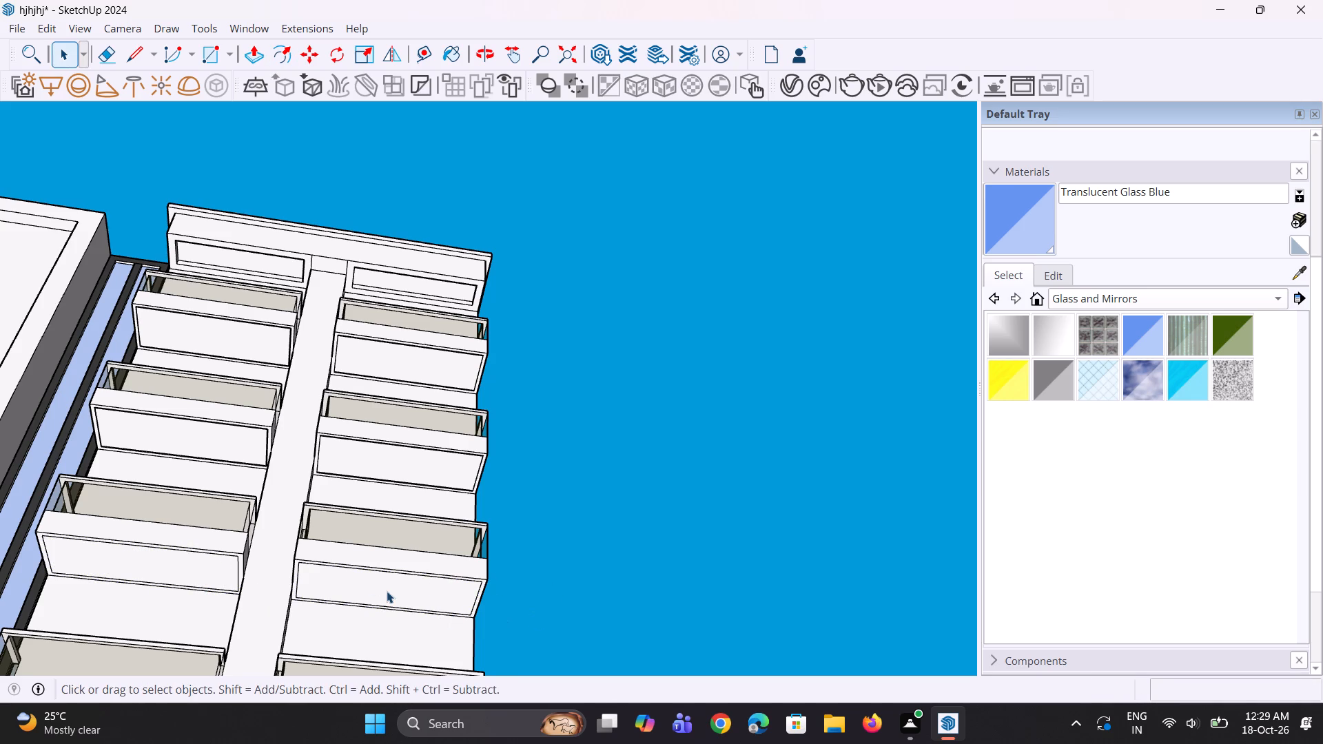
# Repeat the Push/Pull recess on the inset underside faces of both third-row balconies.
pyautogui.press('p')
pyautogui.doubleClick(388, 585)
pyautogui.doubleClick(220, 572)
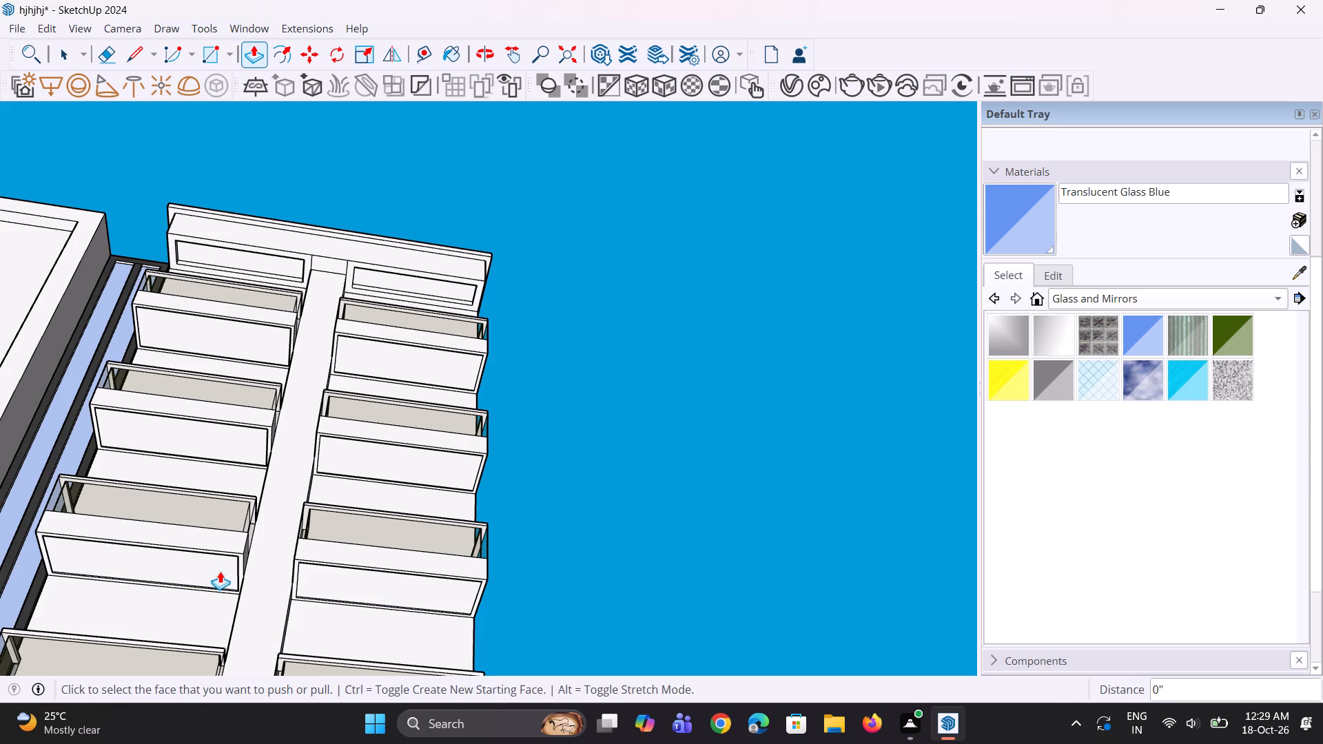
pyautogui.scroll(-10, 310, 494)
pyautogui.moveTo(324, 530); pyautogui.dragTo(332, 632, button='middle')
pyautogui.scroll(3, 387, 473)
pyautogui.scroll(7, 345, 423)
pyautogui.moveTo(424, 483); pyautogui.dragTo(424, 524, button='middle')
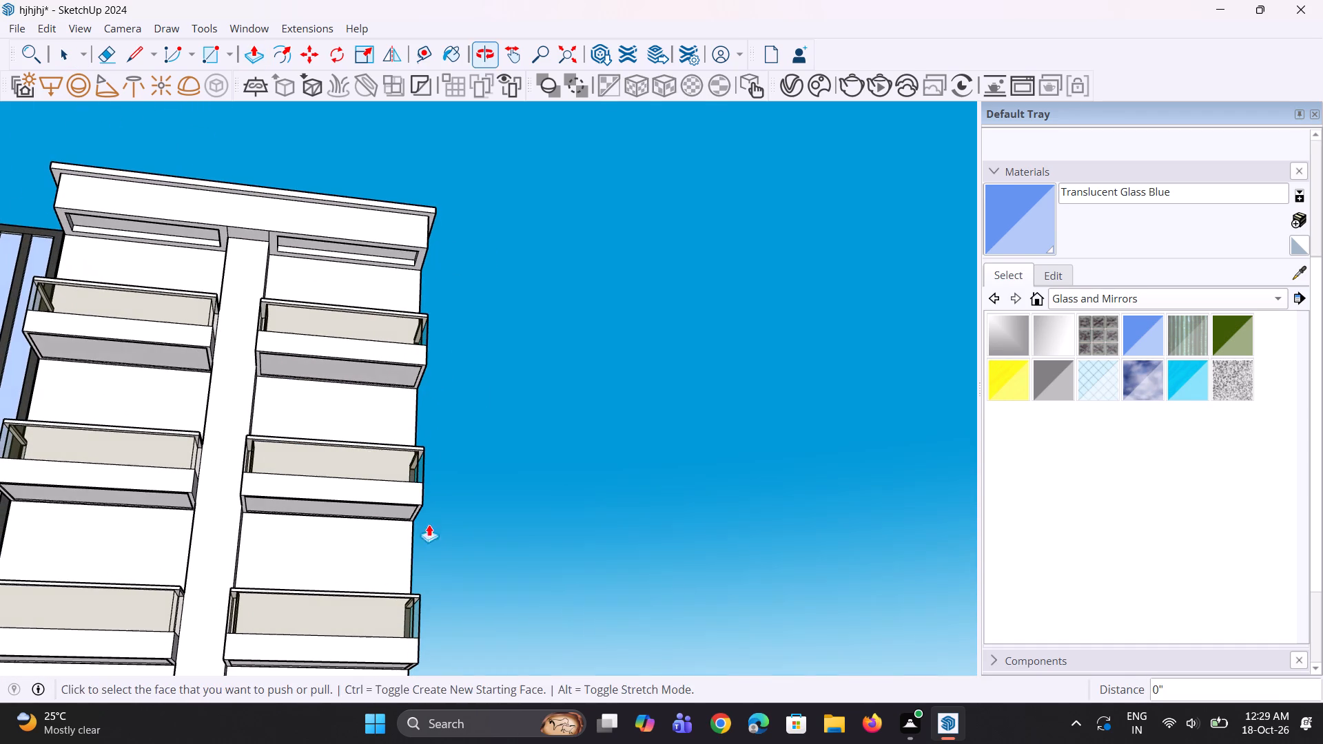
pyautogui.click(515, 532)
pyautogui.press('space')
pyautogui.press('space')
# Switch the material library to the Wood collection.
pyautogui.scroll(-5, 444, 506)
pyautogui.moveTo(386, 497); pyautogui.dragTo(365, 570, button='middle')
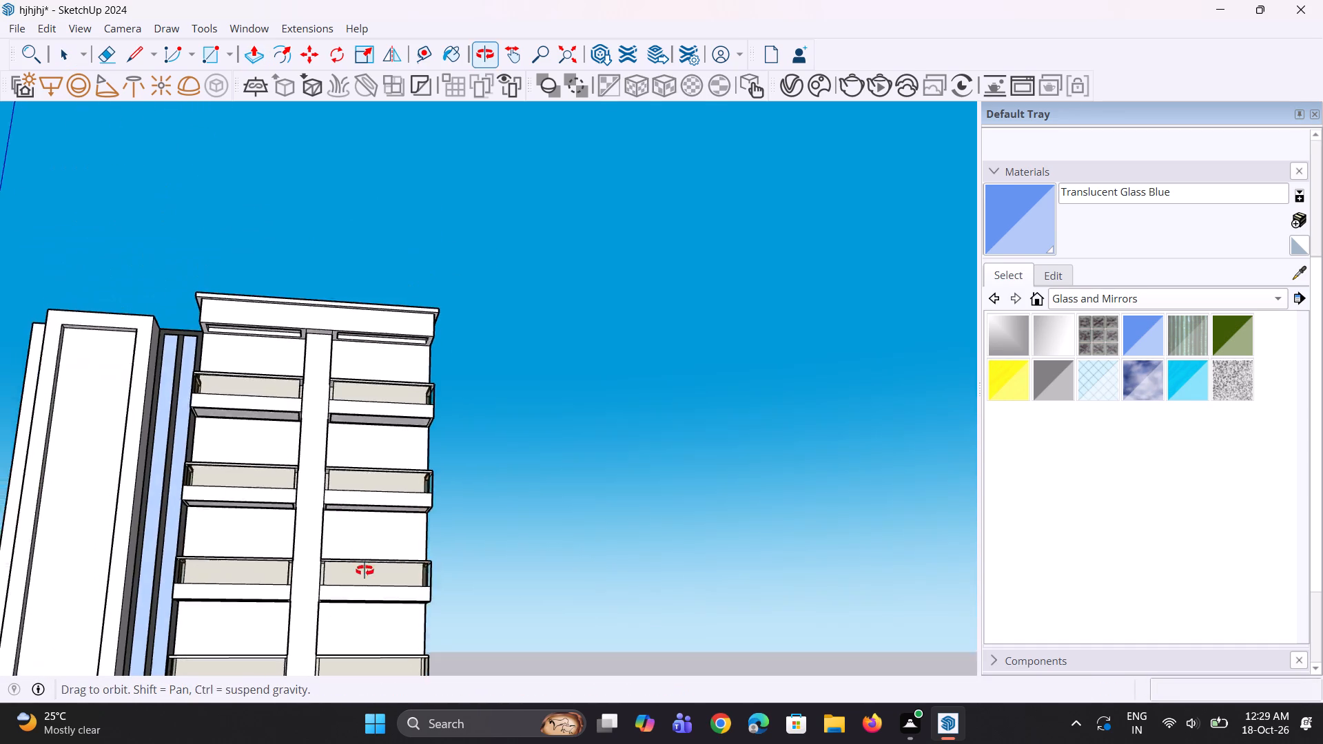
pyautogui.moveTo(365, 570); pyautogui.dragTo(362, 577, button='middle')
pyautogui.scroll(-10, 357, 513)
pyautogui.middleClick(365, 508)
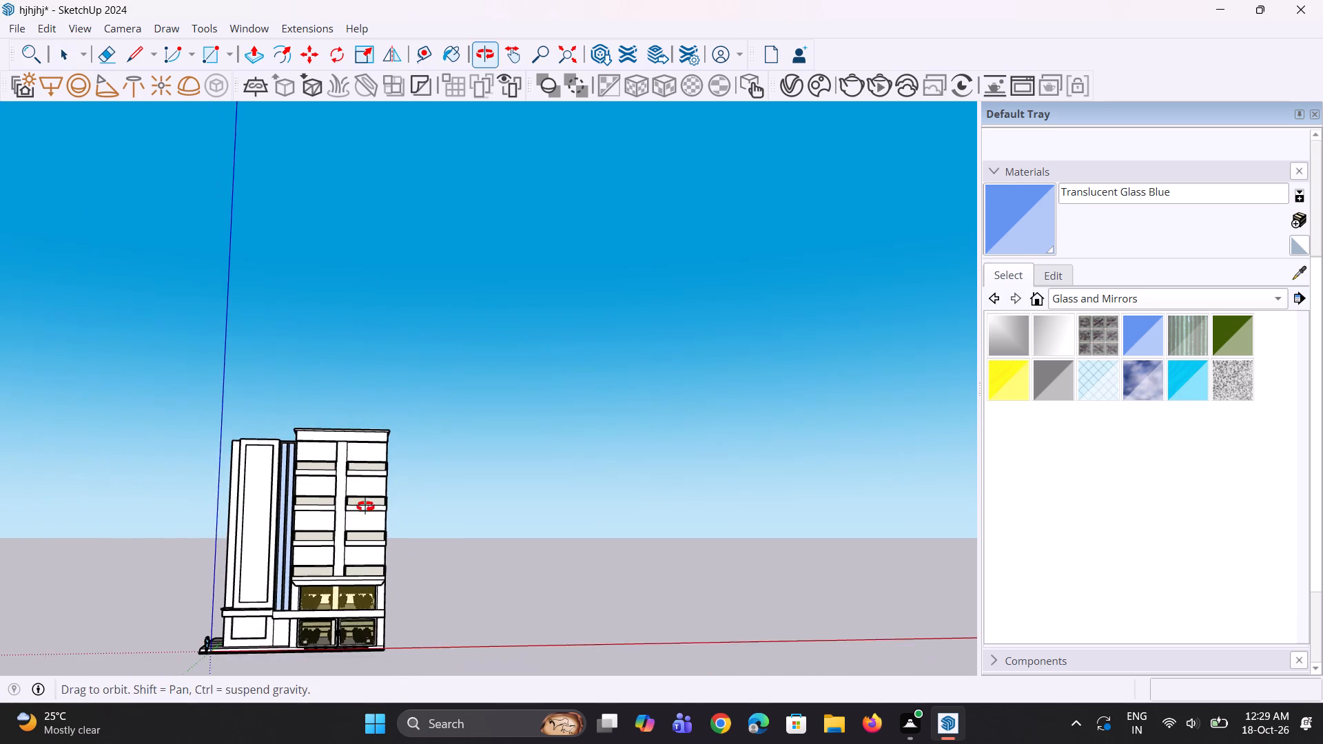
pyautogui.scroll(1, 365, 505)
pyautogui.click(1096, 311)
pyautogui.click(1112, 305)
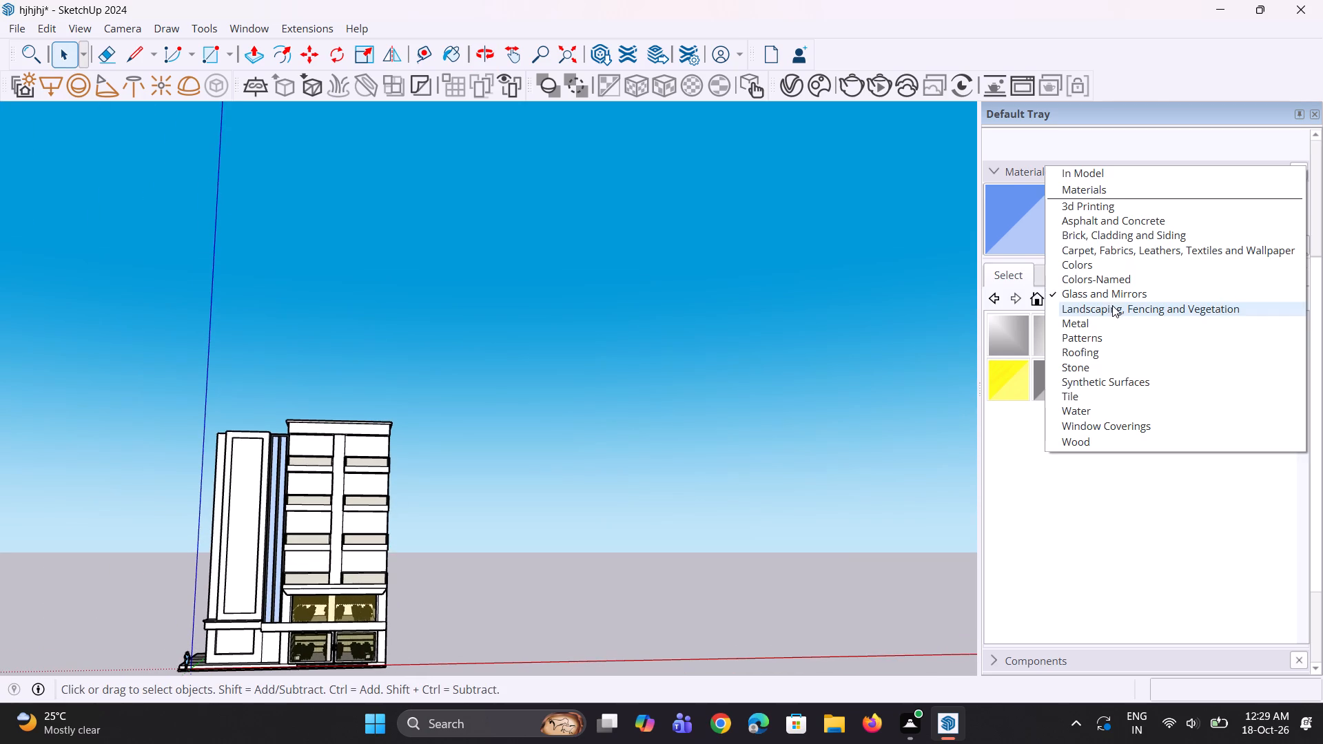
pyautogui.click(1054, 440)
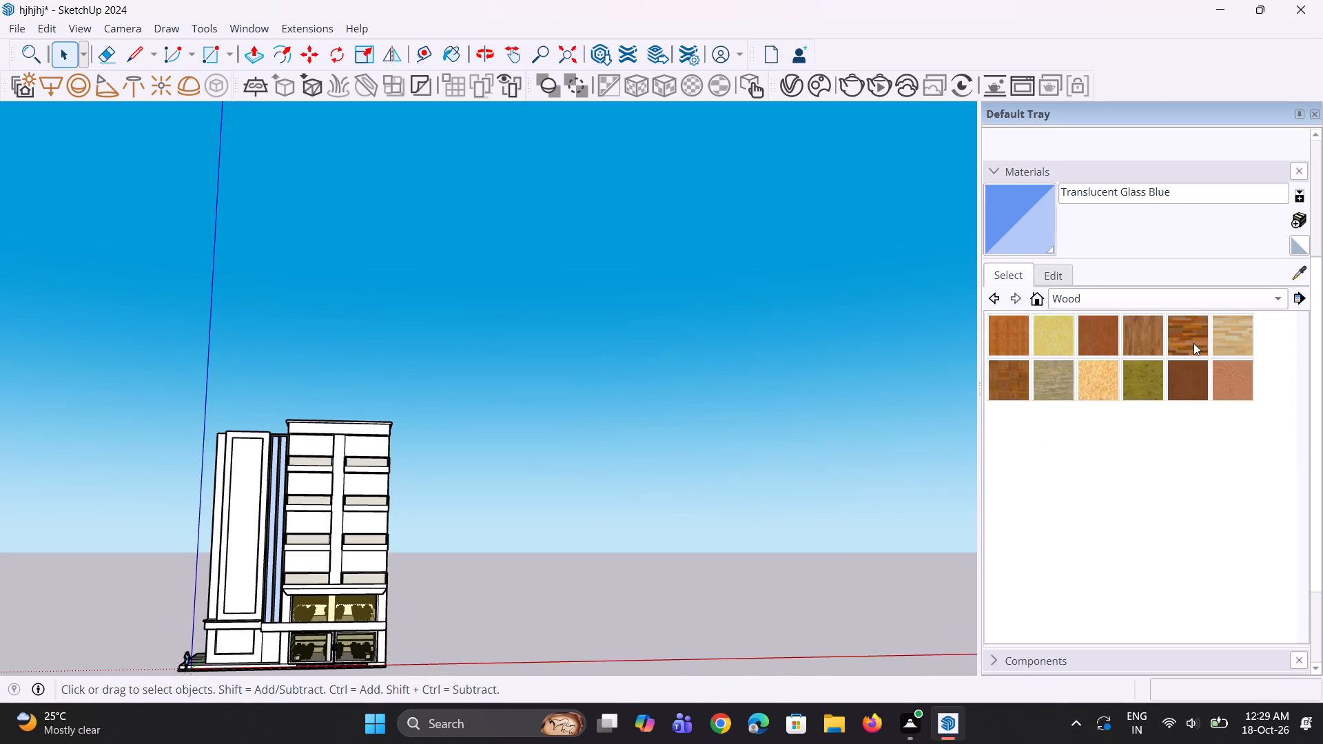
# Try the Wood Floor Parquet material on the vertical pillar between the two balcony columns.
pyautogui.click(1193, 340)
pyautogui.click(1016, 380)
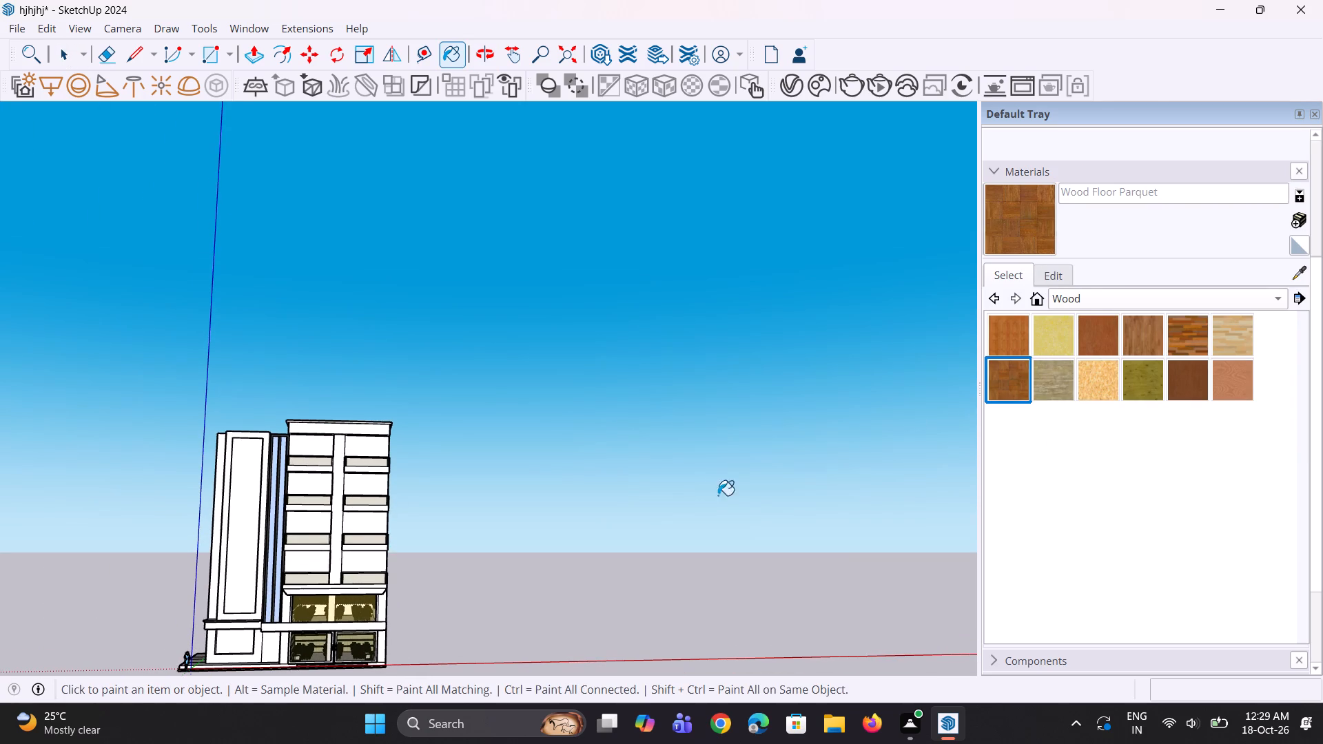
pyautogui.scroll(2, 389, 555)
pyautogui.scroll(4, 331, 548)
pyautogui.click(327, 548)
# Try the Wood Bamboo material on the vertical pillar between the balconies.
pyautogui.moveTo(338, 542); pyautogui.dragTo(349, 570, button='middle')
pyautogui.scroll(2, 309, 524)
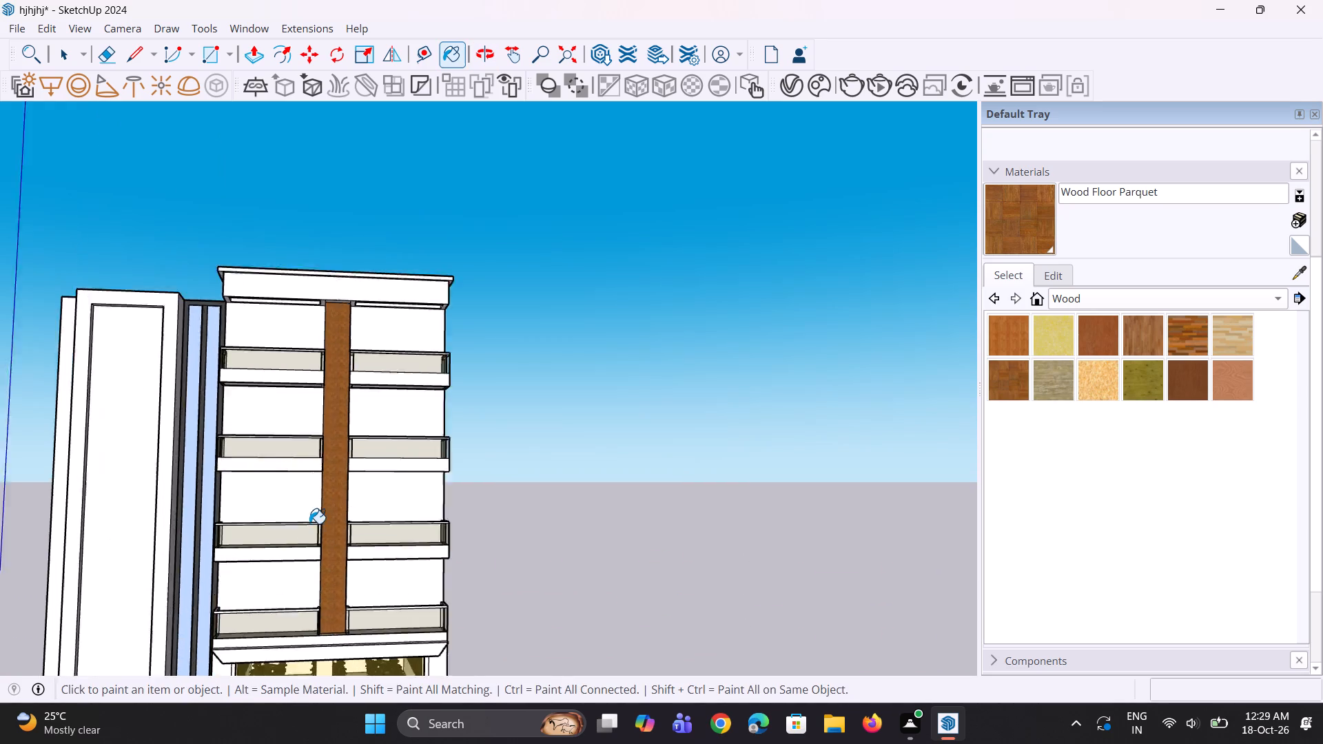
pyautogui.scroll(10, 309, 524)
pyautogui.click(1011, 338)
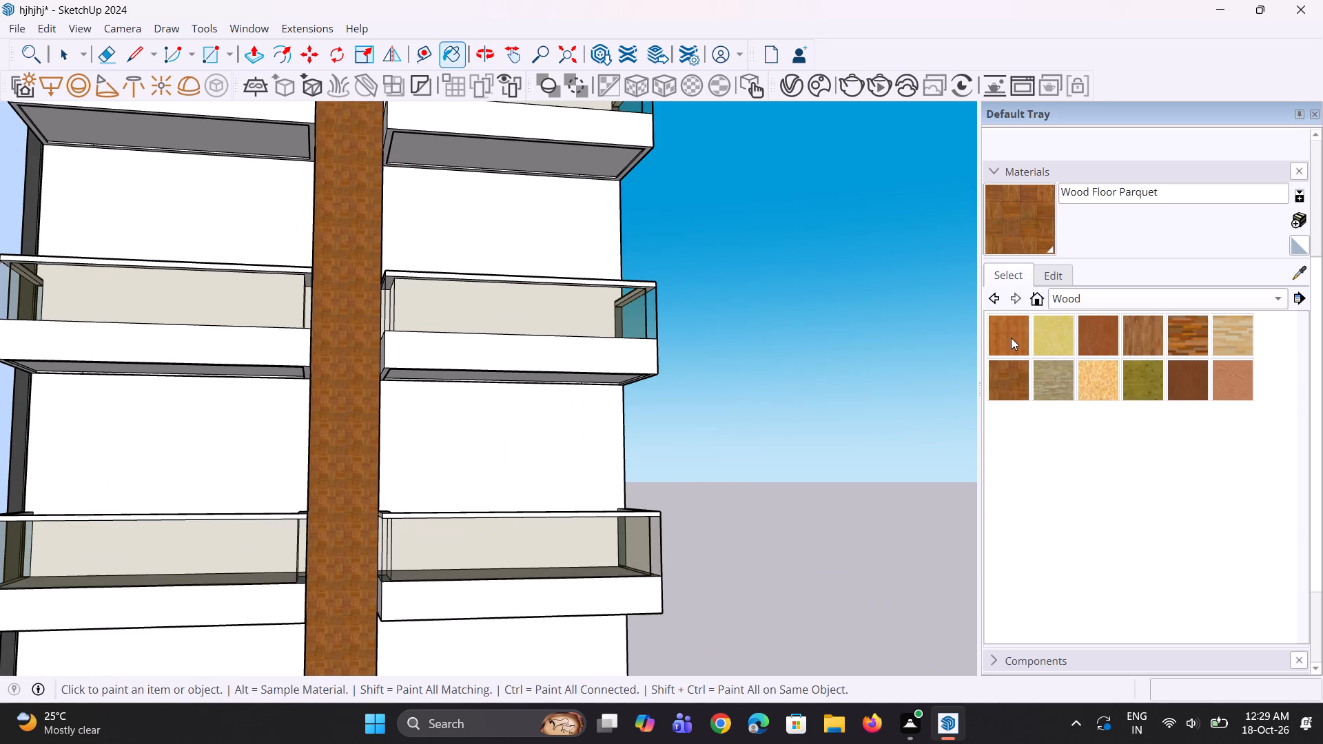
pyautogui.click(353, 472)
# Paint the vertical pillar between the balconies with the Wood Floor material.
pyautogui.scroll(2, 403, 516)
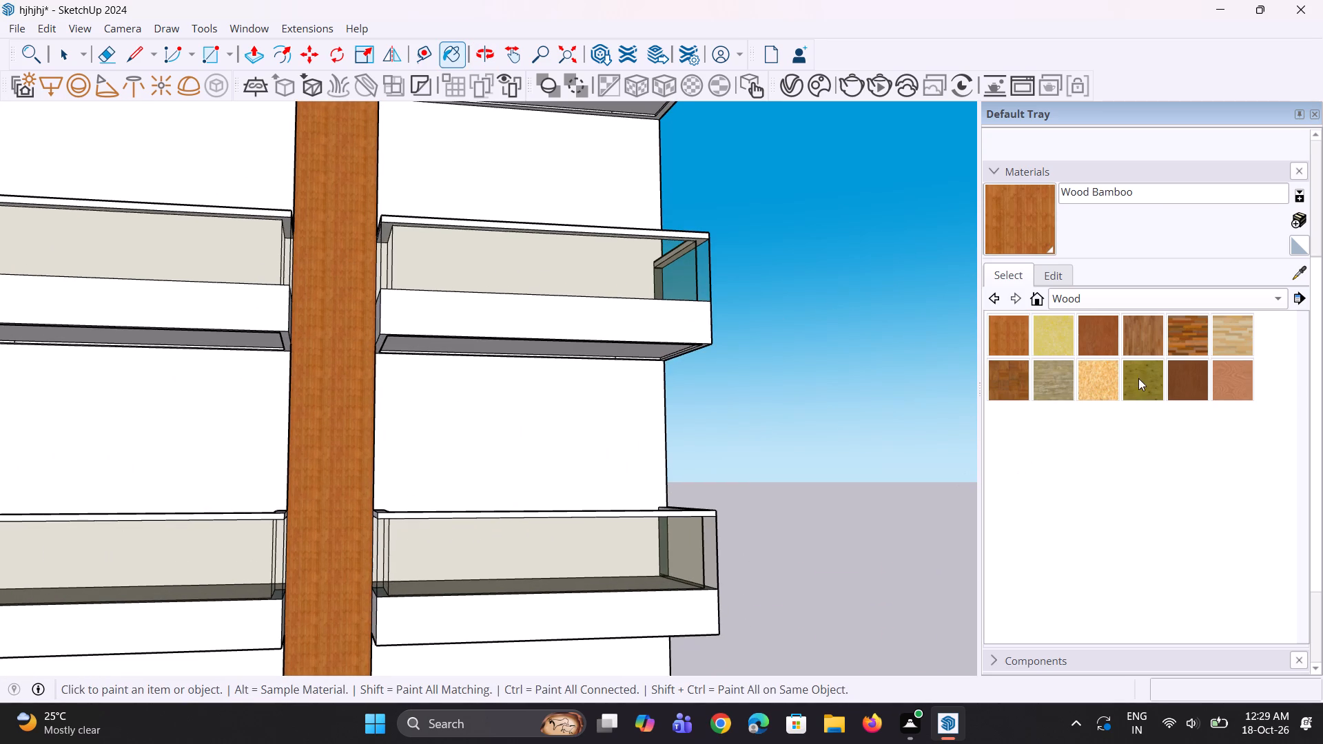
pyautogui.click(1156, 345)
pyautogui.click(338, 520)
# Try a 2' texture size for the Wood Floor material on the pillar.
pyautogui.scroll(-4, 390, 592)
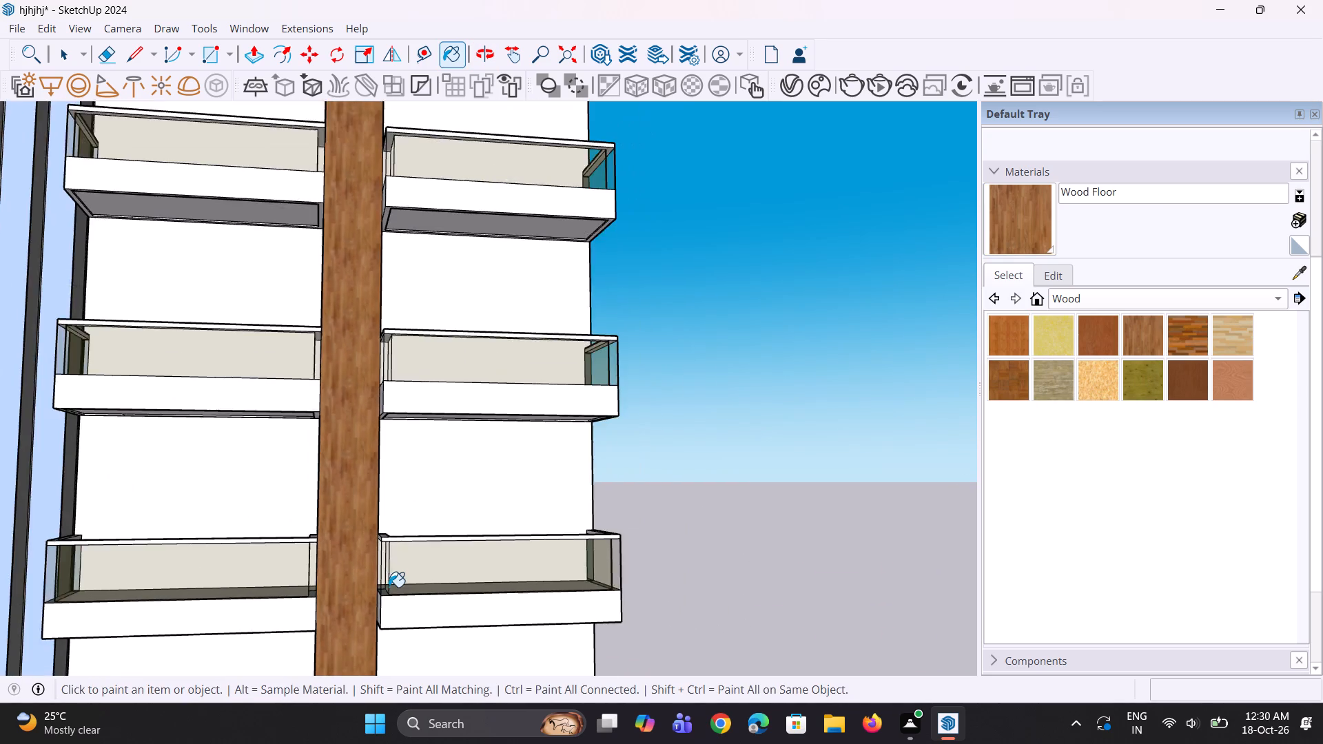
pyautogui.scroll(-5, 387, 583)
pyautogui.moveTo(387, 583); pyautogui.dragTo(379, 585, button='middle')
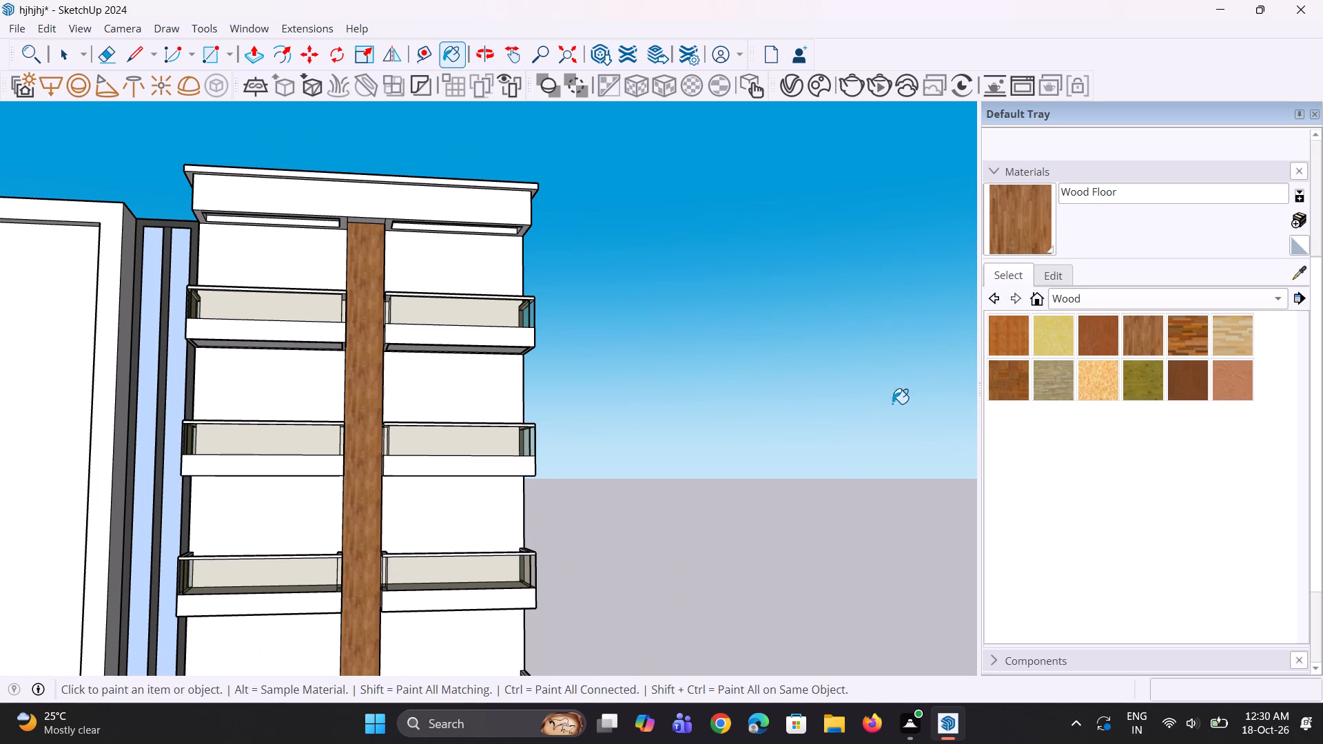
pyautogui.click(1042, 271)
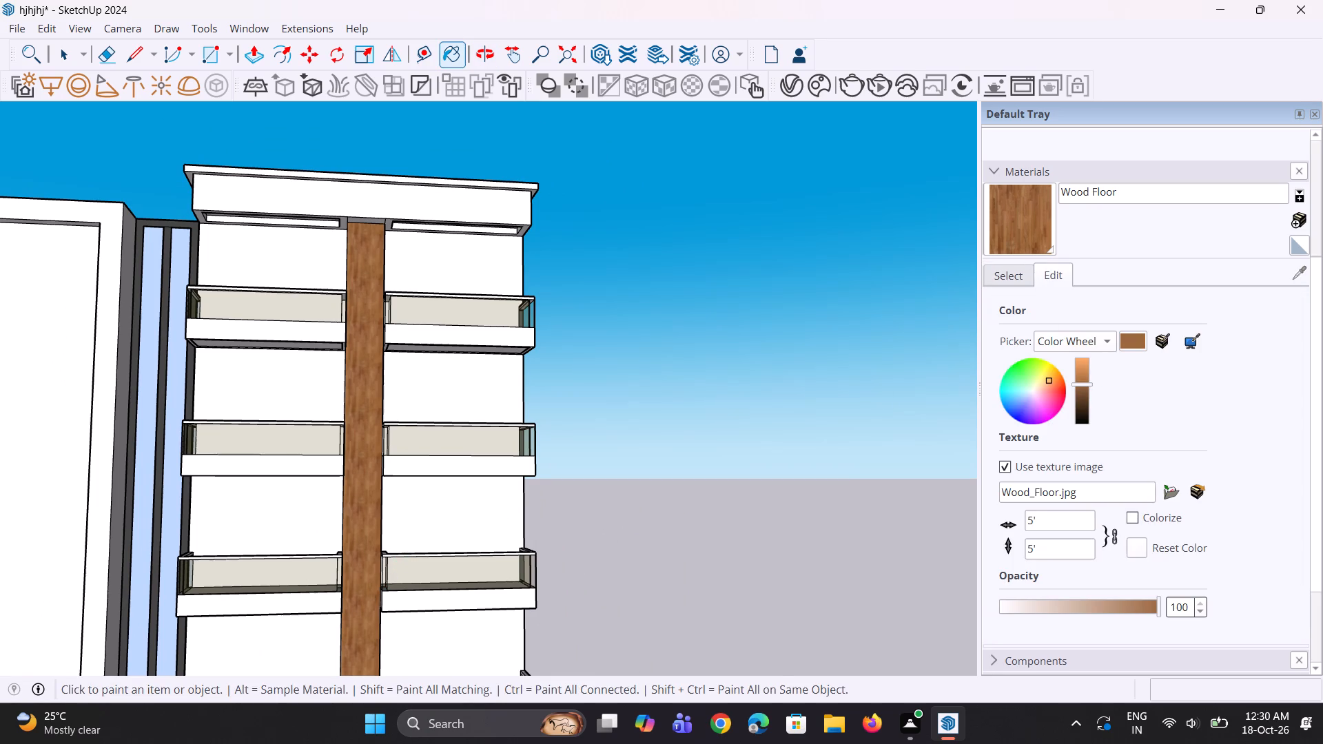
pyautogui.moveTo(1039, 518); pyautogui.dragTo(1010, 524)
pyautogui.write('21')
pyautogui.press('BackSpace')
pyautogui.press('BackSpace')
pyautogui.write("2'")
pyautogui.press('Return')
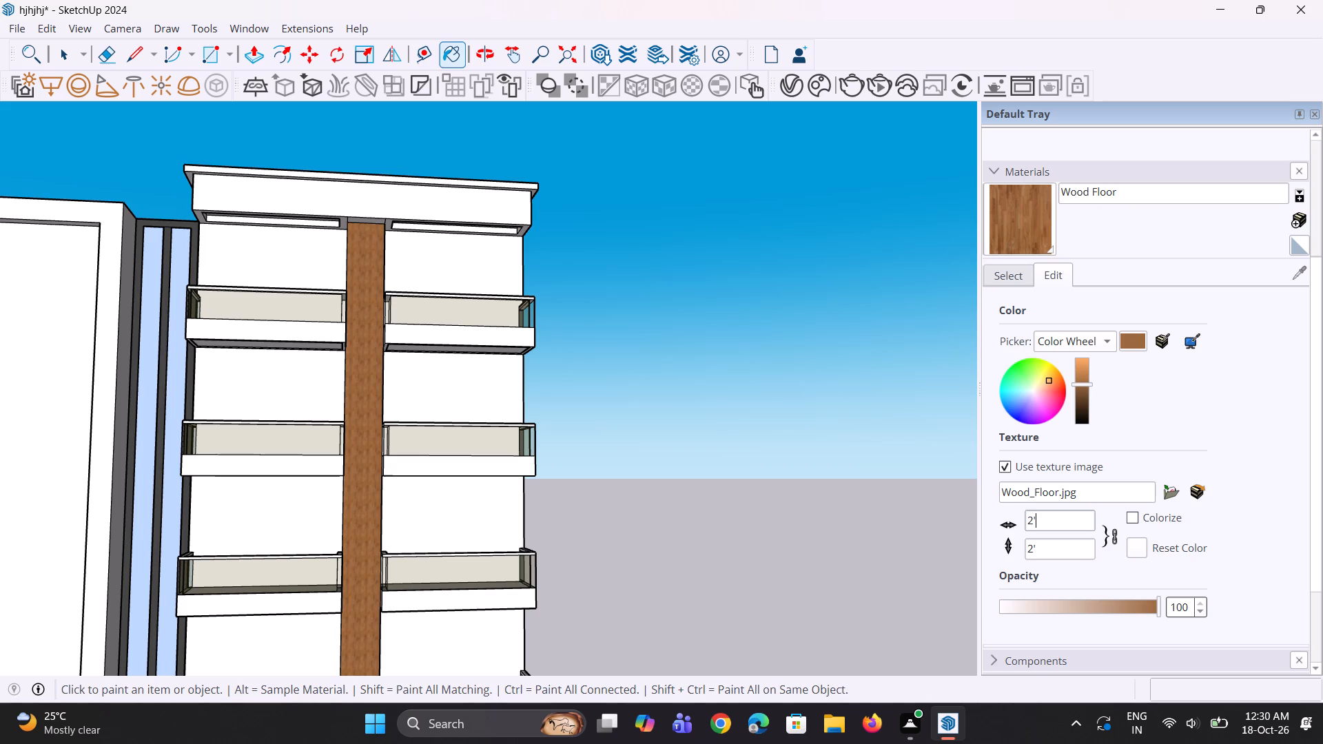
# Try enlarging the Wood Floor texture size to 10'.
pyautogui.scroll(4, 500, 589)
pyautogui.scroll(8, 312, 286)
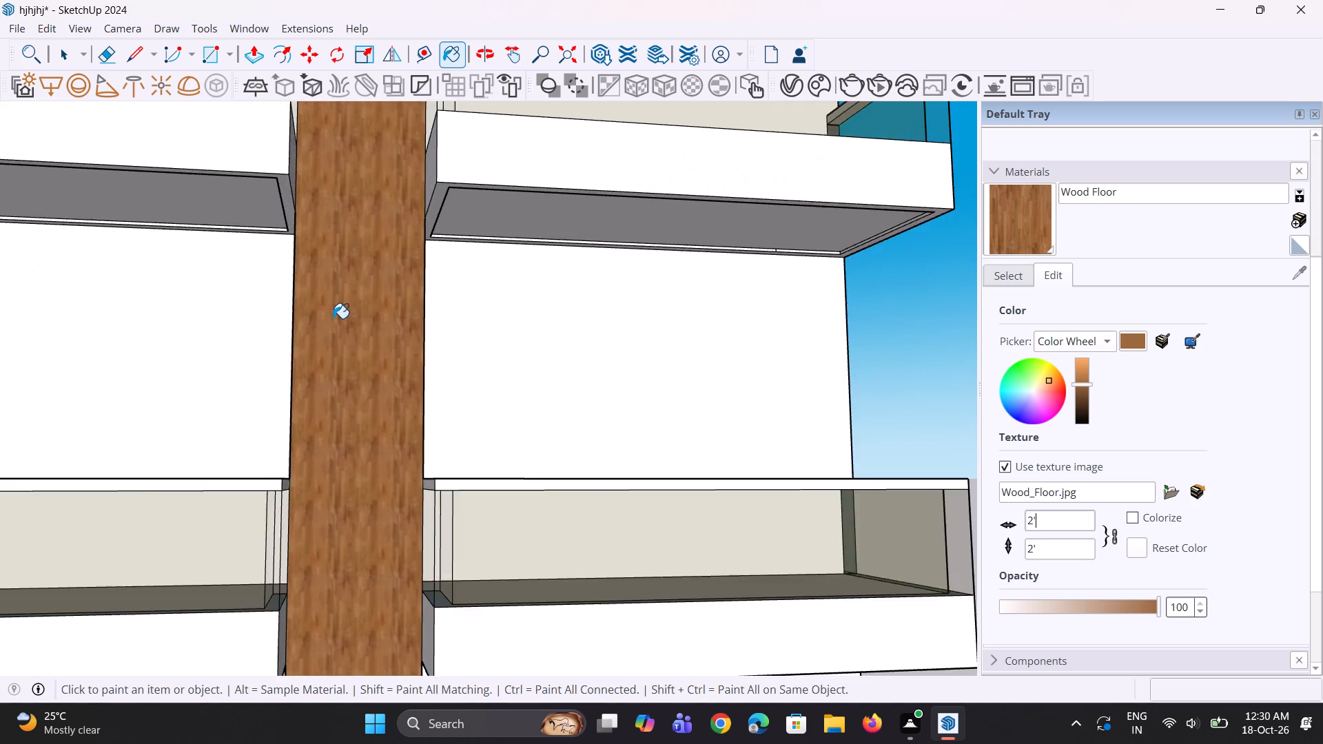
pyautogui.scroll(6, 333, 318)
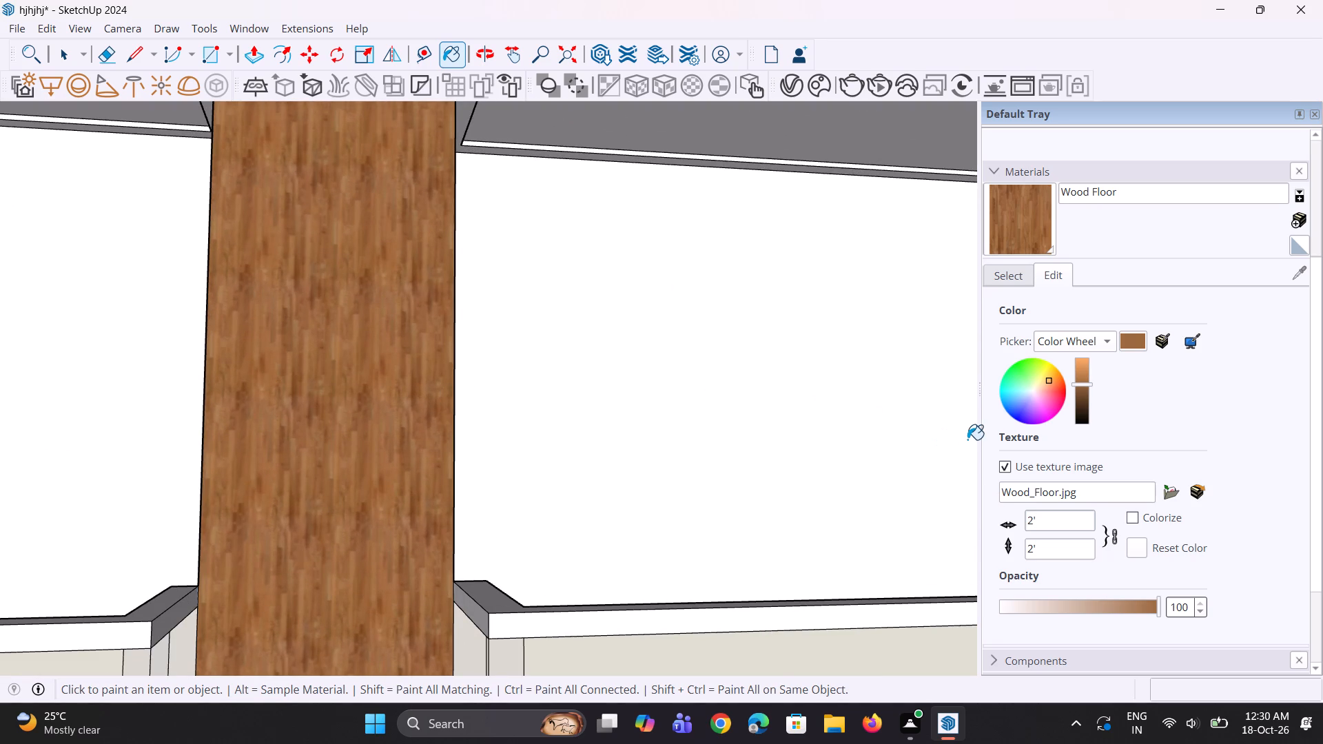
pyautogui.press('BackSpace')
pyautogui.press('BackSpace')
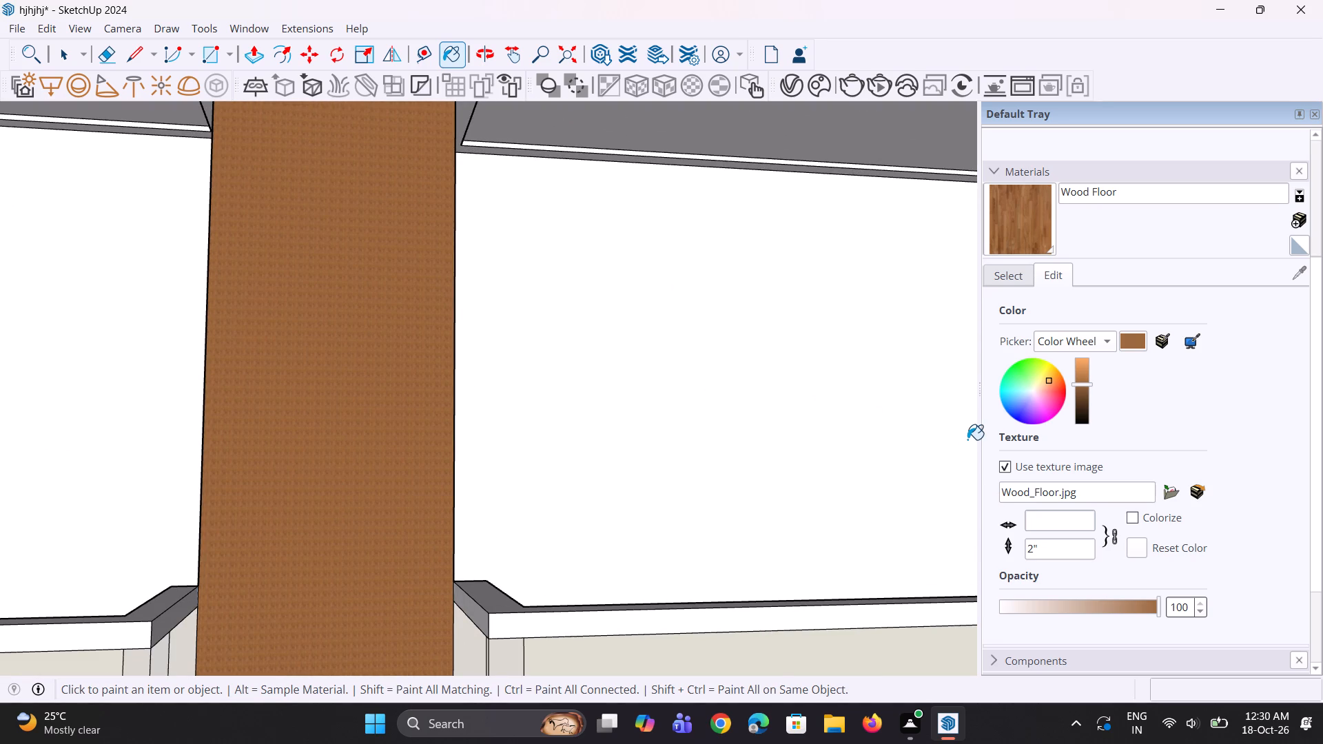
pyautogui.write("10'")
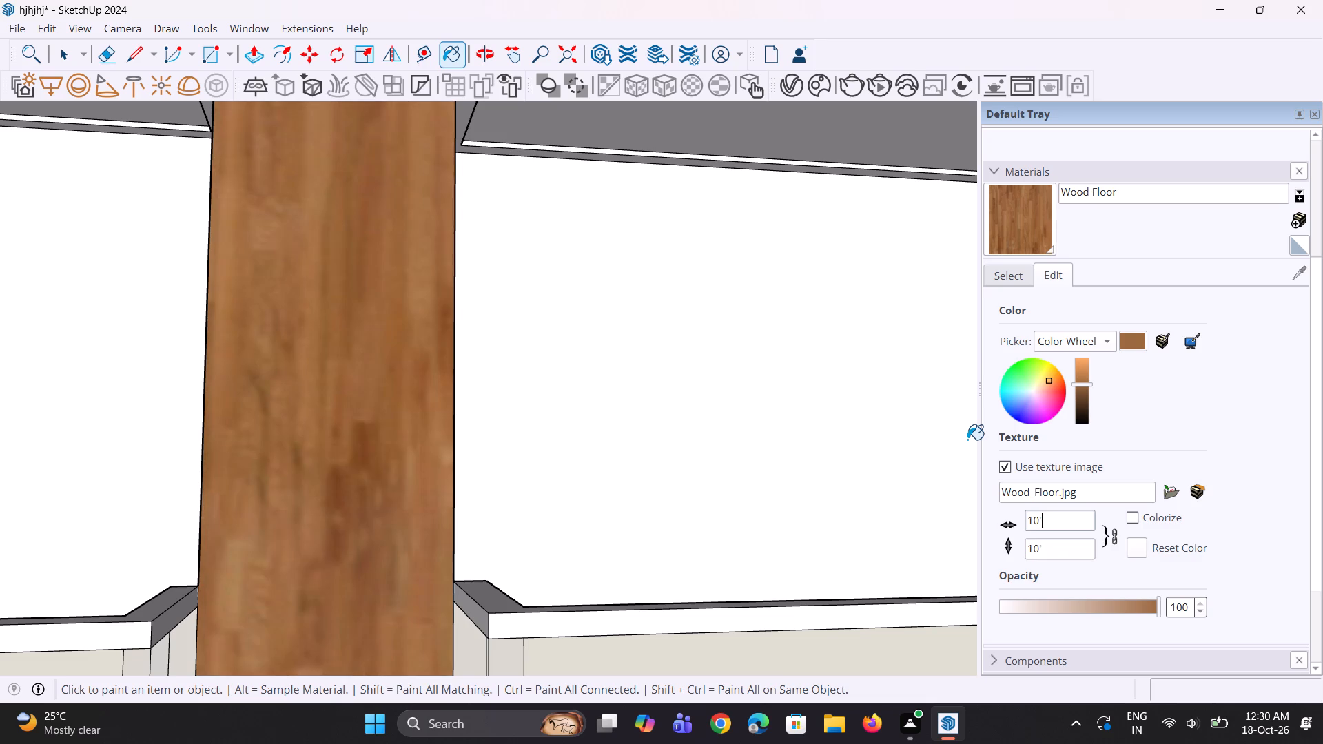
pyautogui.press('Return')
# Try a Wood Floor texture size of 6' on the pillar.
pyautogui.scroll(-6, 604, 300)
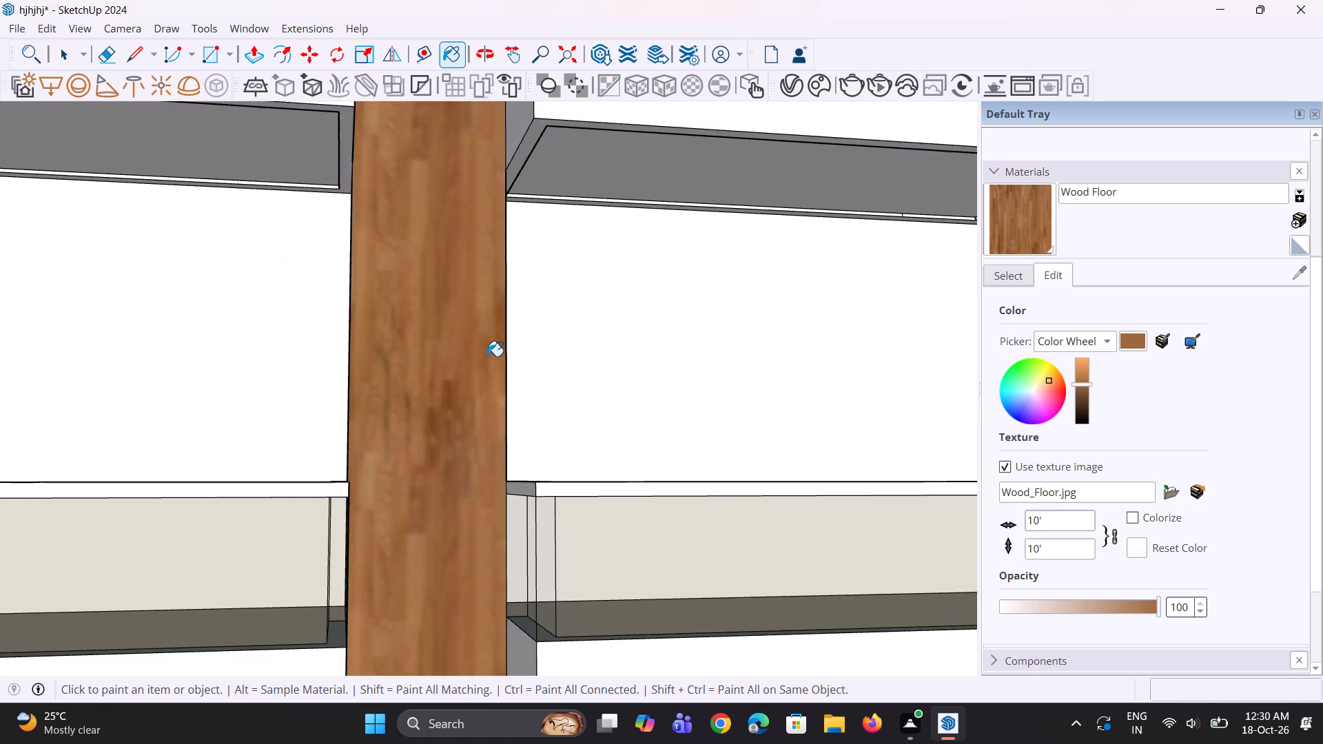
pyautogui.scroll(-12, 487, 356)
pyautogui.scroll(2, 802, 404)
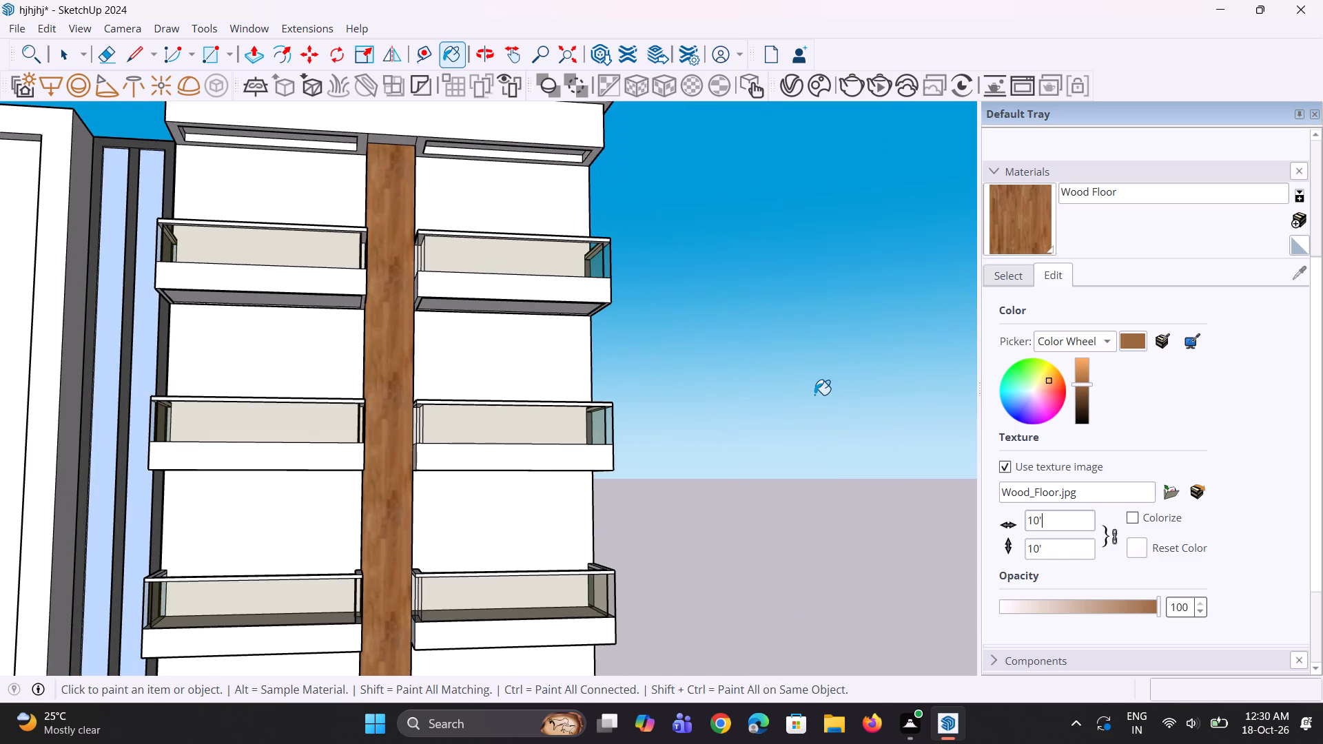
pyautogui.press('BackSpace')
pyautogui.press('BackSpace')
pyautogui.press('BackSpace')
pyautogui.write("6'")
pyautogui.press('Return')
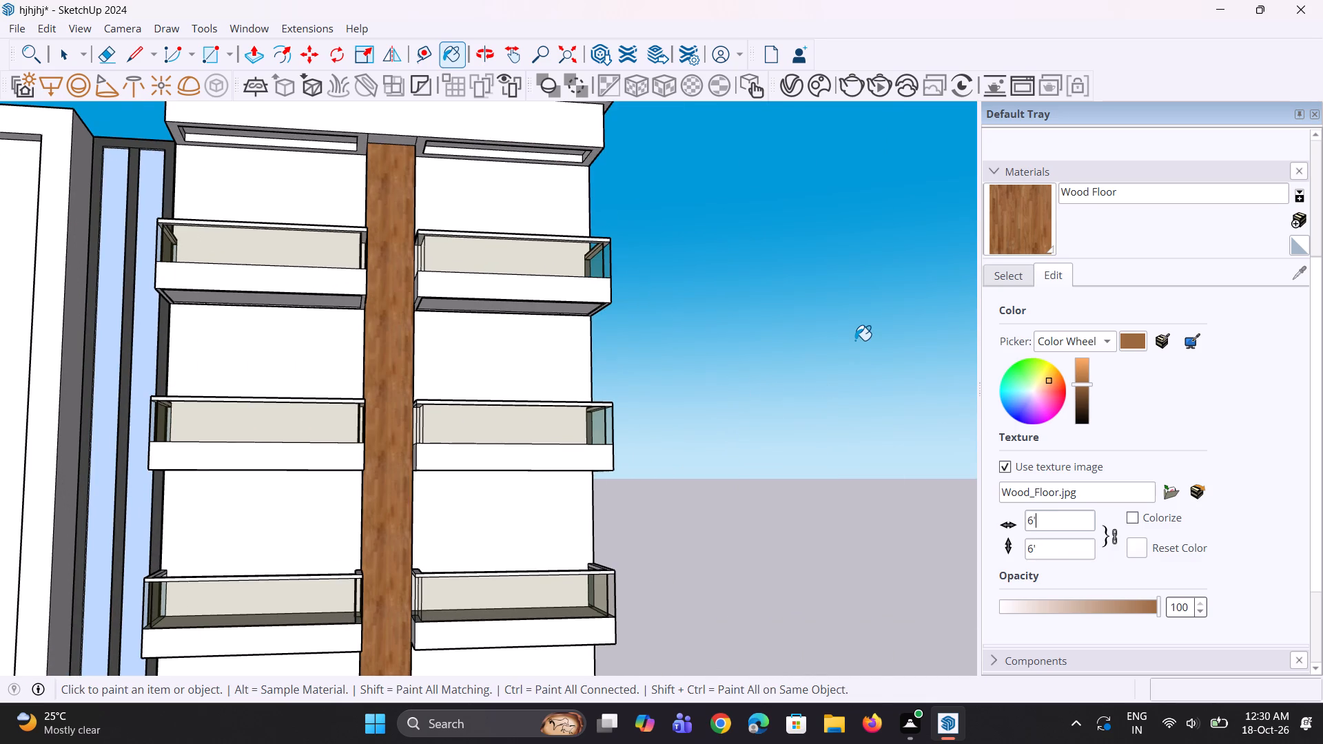
# Set the Wood Floor texture size to 4' and finish painting.
pyautogui.scroll(-3, 636, 398)
pyautogui.moveTo(436, 462); pyautogui.dragTo(414, 524, button='middle')
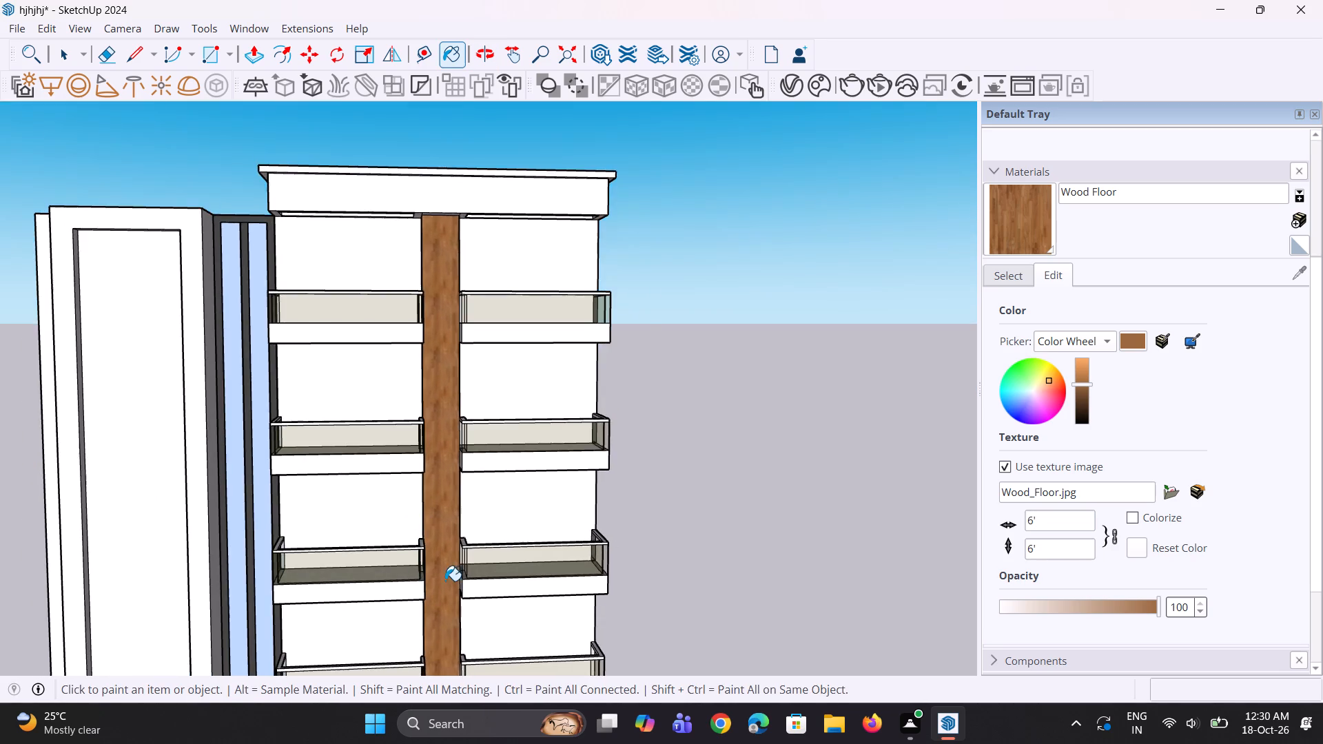
pyautogui.scroll(3, 445, 581)
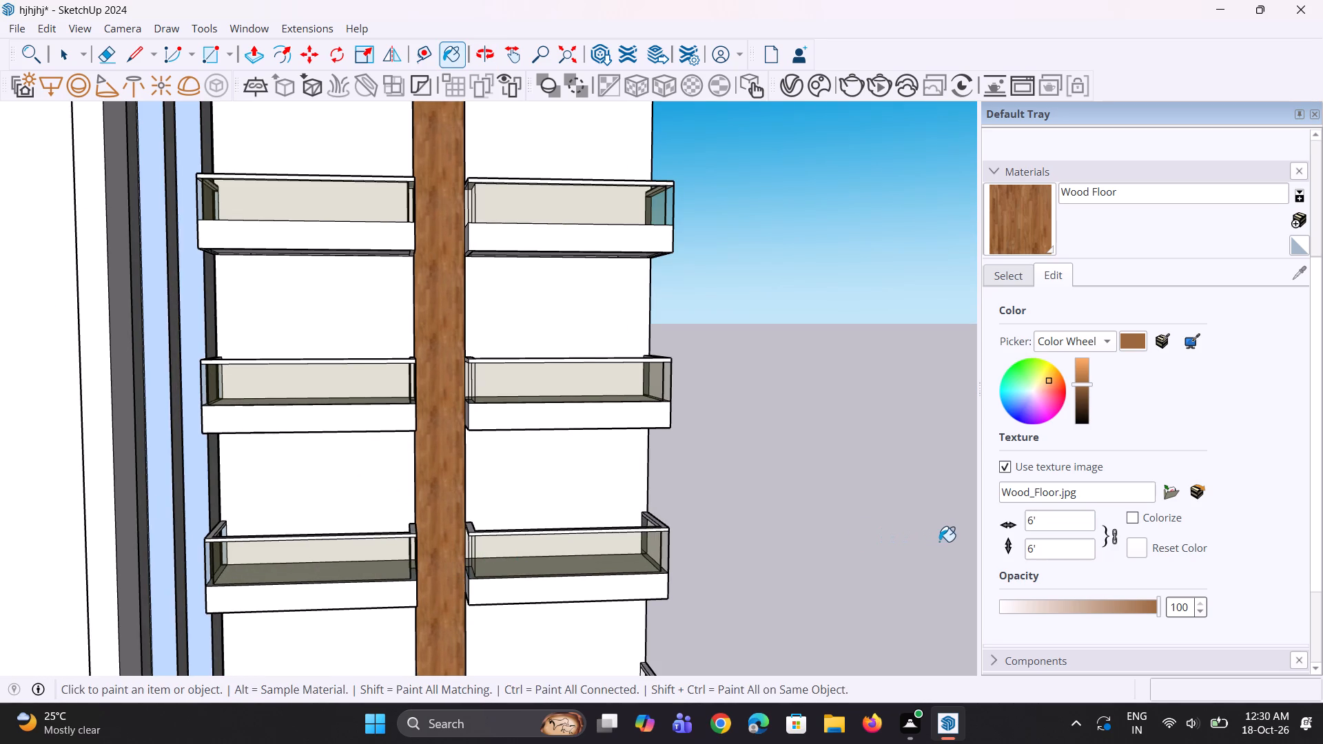
pyautogui.doubleClick(1058, 528)
pyautogui.press('BackSpace')
pyautogui.press('BackSpace')
pyautogui.write("4'")
pyautogui.press('Return')
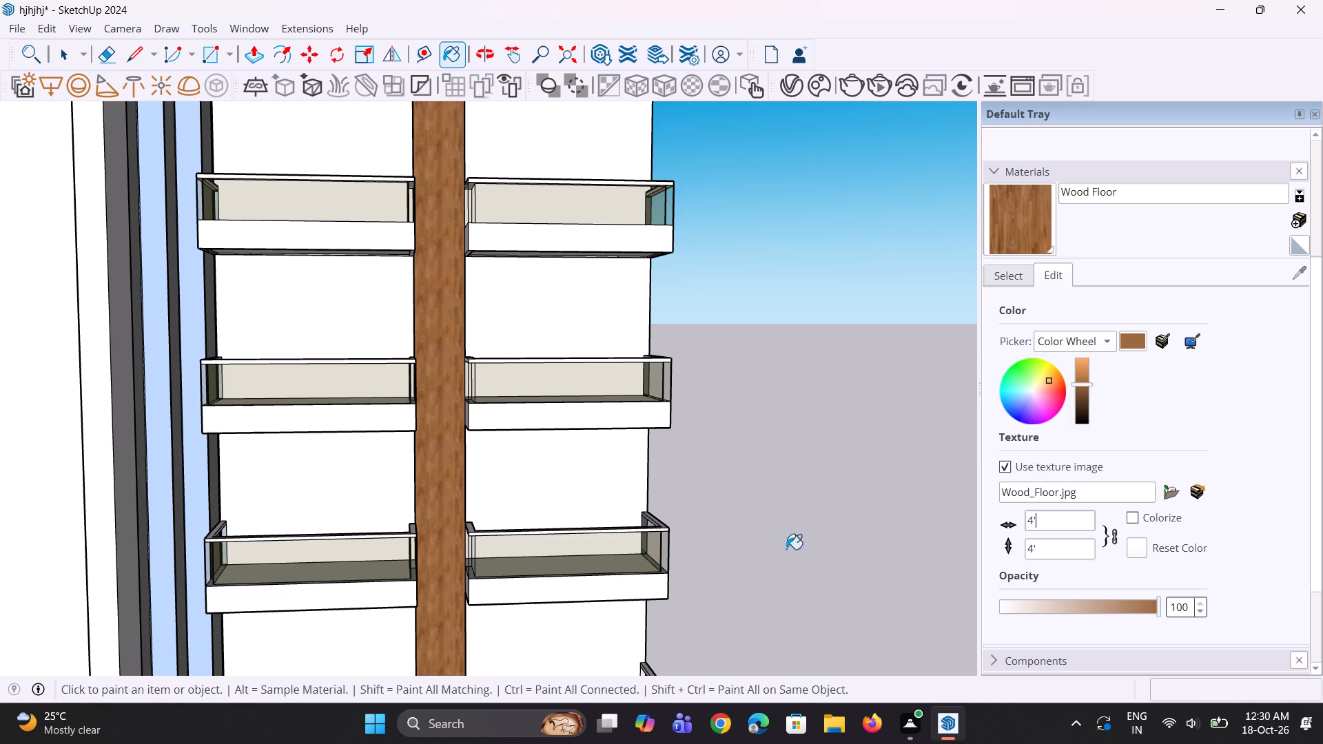
pyautogui.scroll(-5, 587, 526)
pyautogui.moveTo(582, 527); pyautogui.dragTo(545, 553, button='middle')
pyautogui.press('space')
pyautogui.press('space')
pyautogui.click(694, 512)
# Darken the Wood Floor material's color to a deep brown, about RGB 91, 62, 36.
pyautogui.scroll(3, 468, 440)
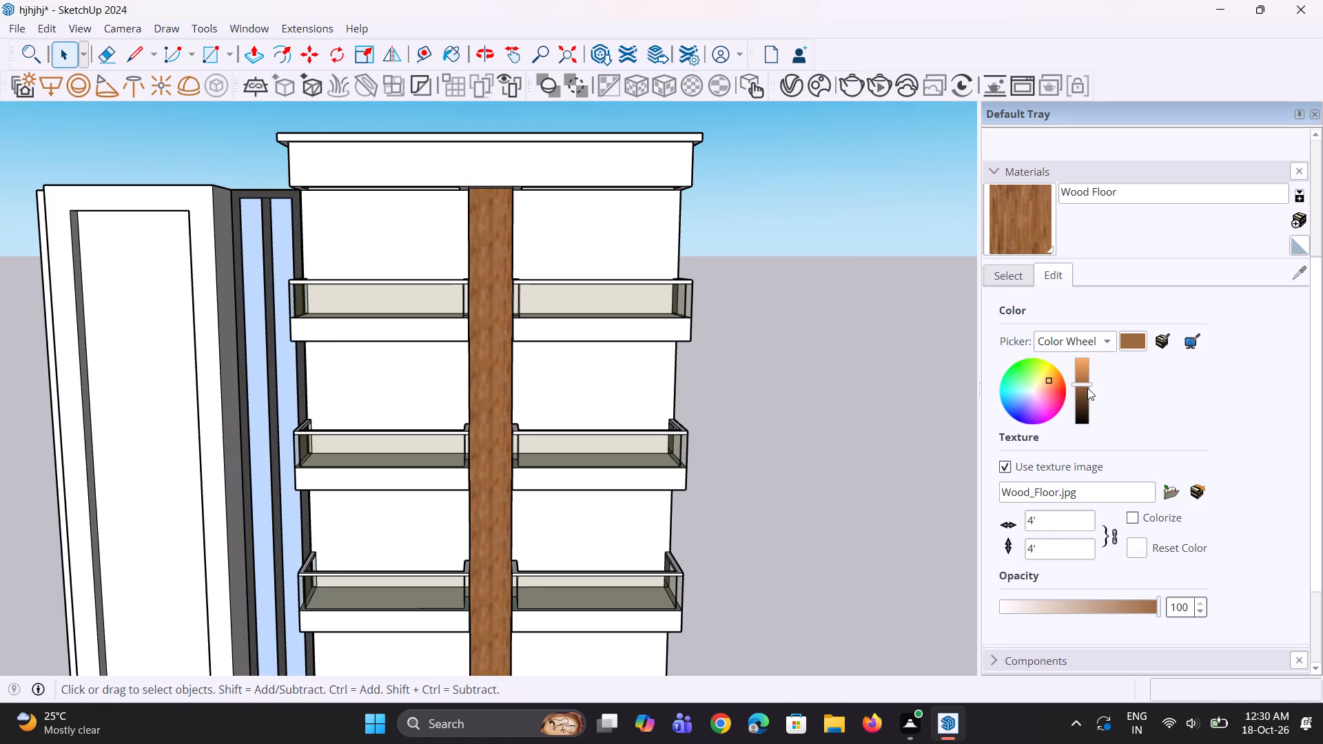
pyautogui.moveTo(1087, 388); pyautogui.dragTo(1085, 397)
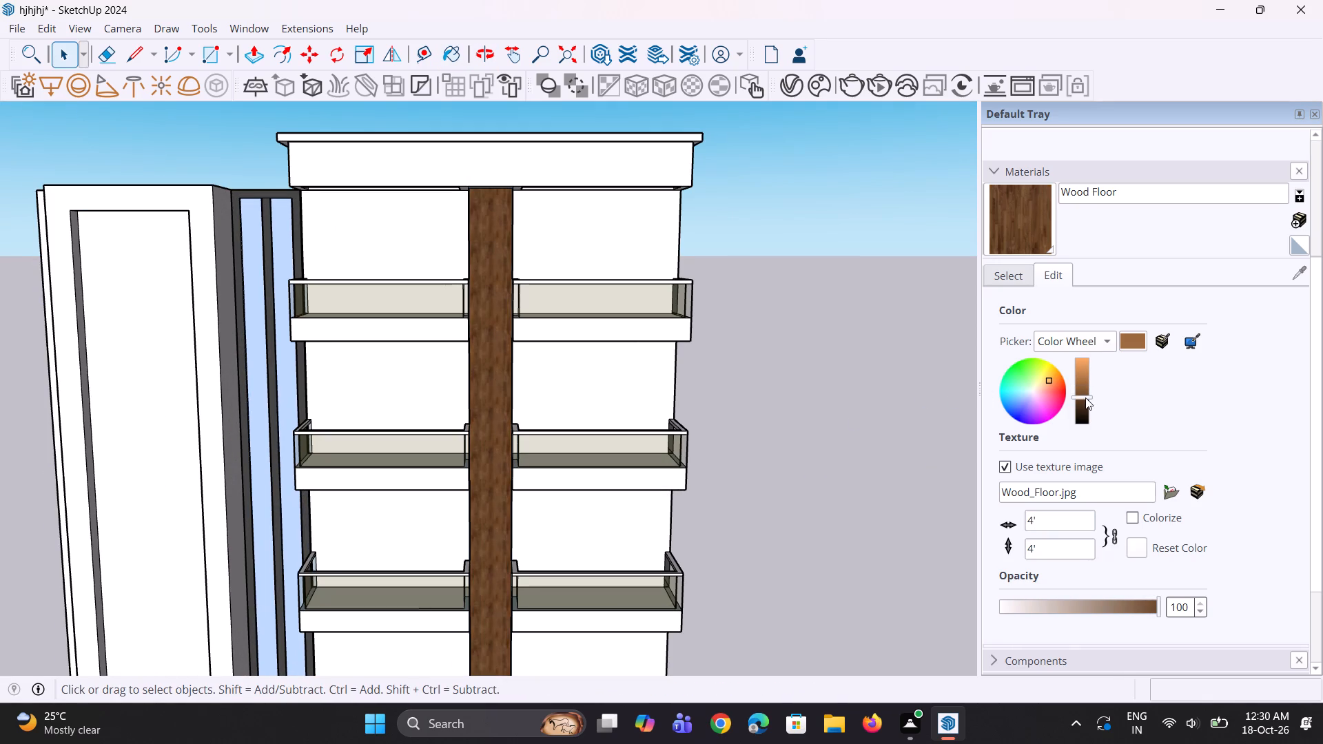
pyautogui.moveTo(1085, 397); pyautogui.dragTo(1085, 400)
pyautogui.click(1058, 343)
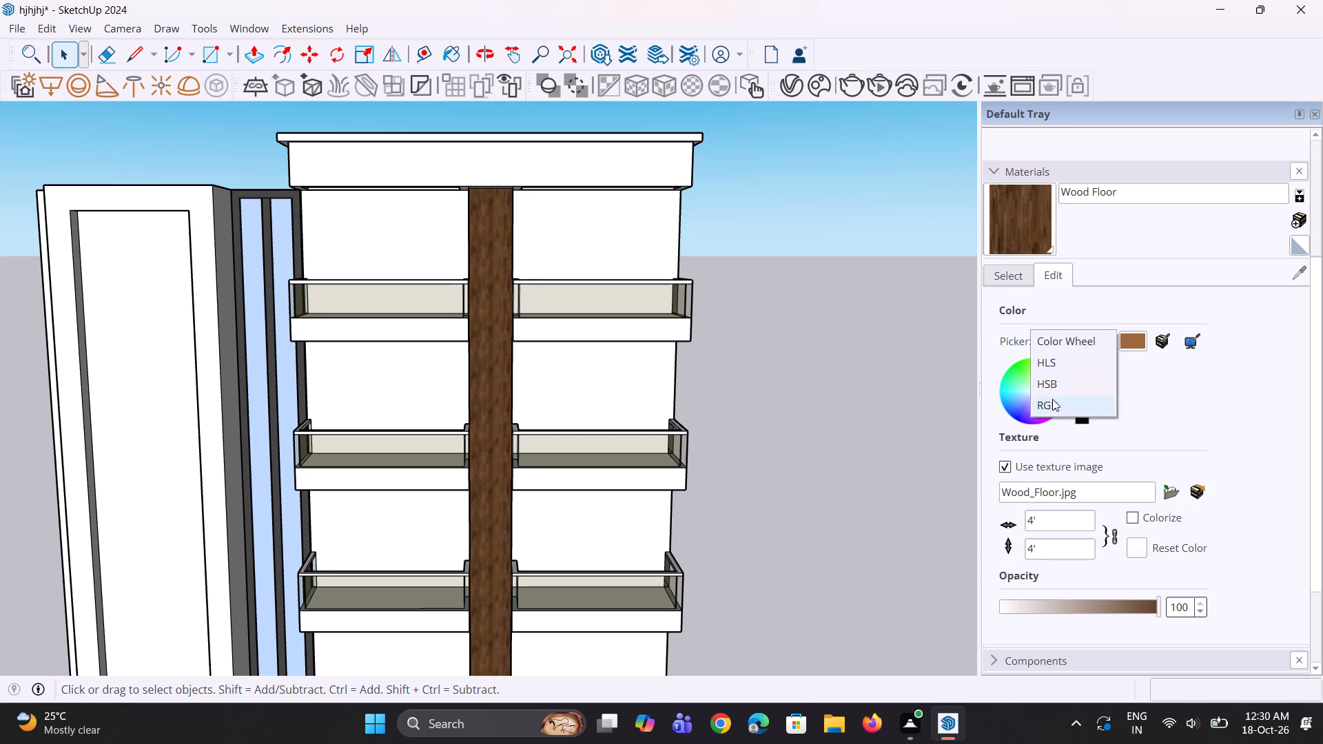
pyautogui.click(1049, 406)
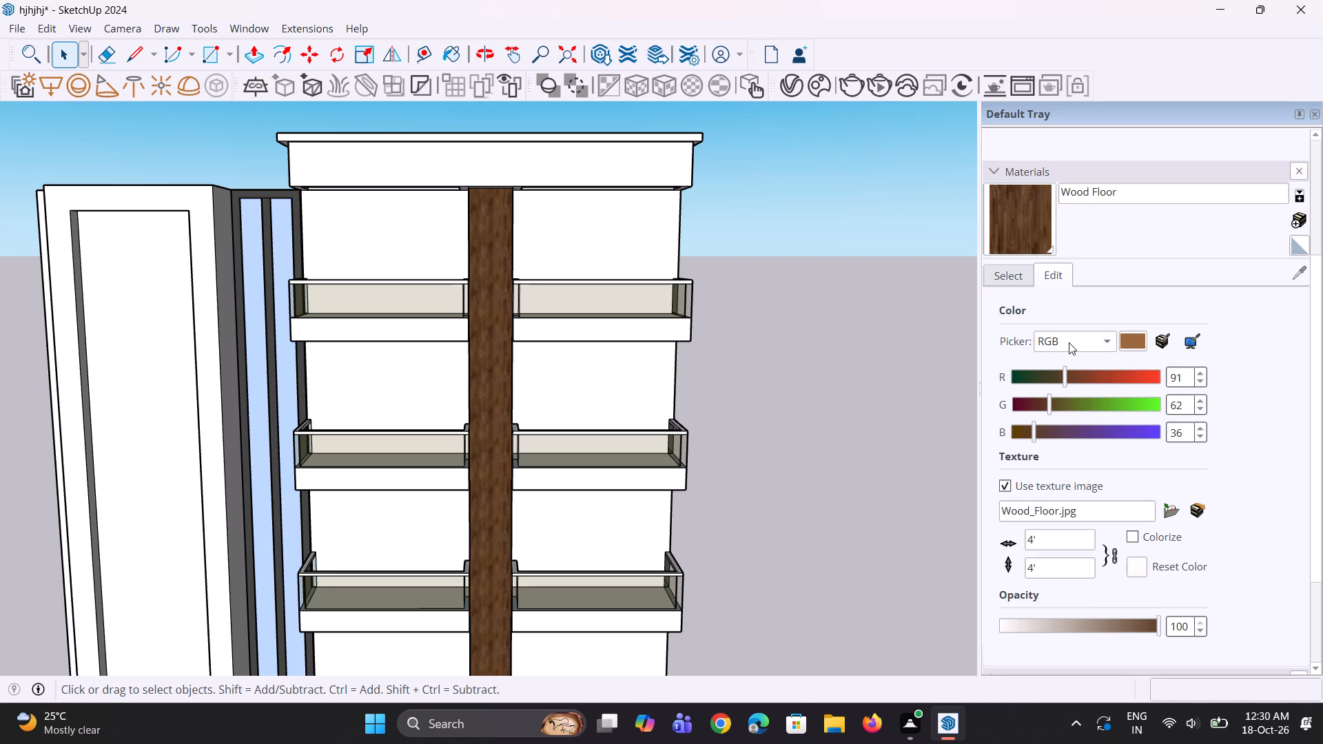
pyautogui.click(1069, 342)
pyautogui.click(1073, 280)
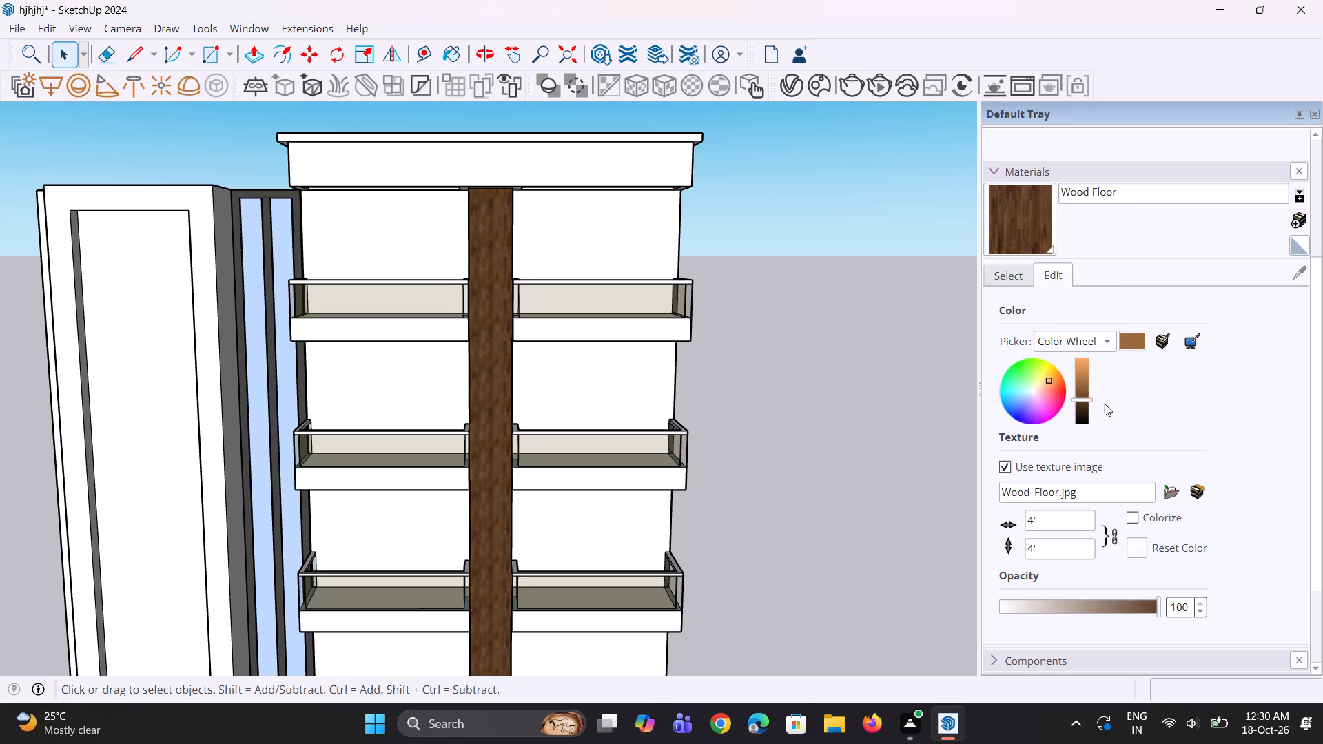
# Reduce the Wood Floor material's opacity to 99.
pyautogui.click(1085, 400)
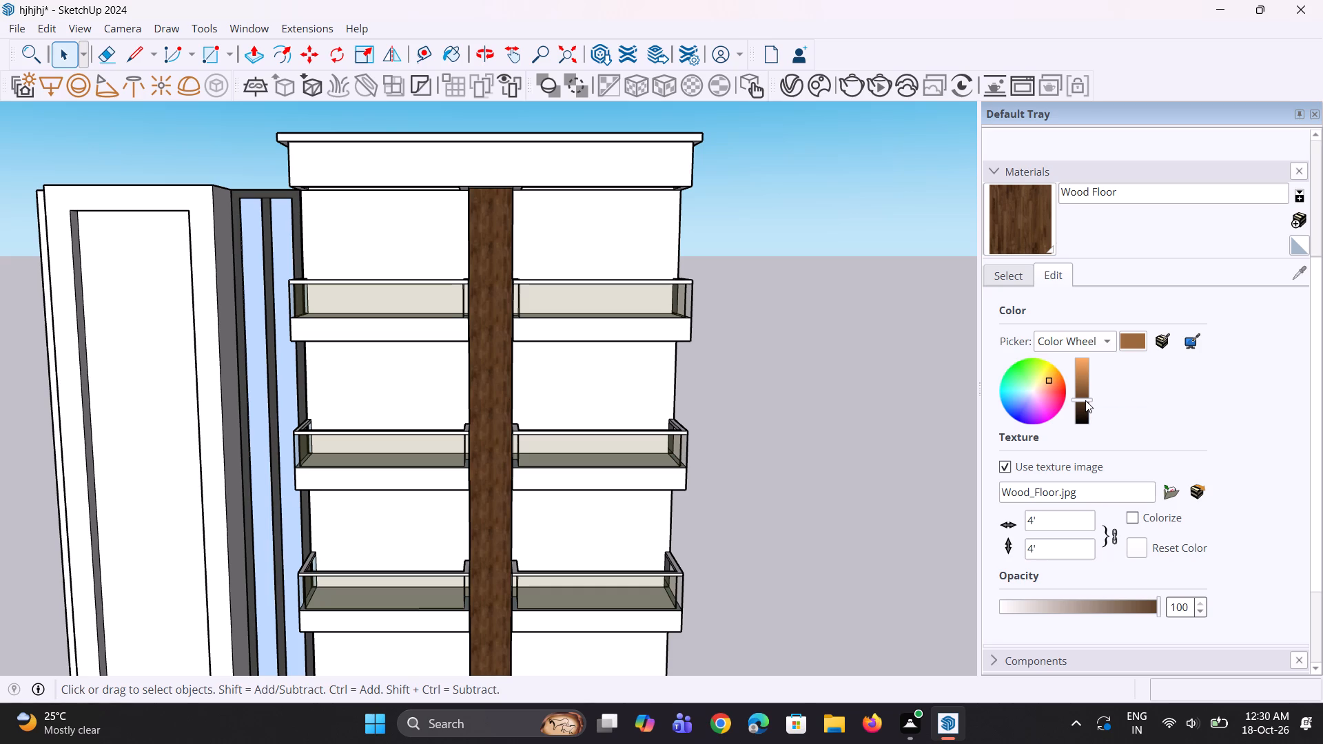
pyautogui.click(1085, 400)
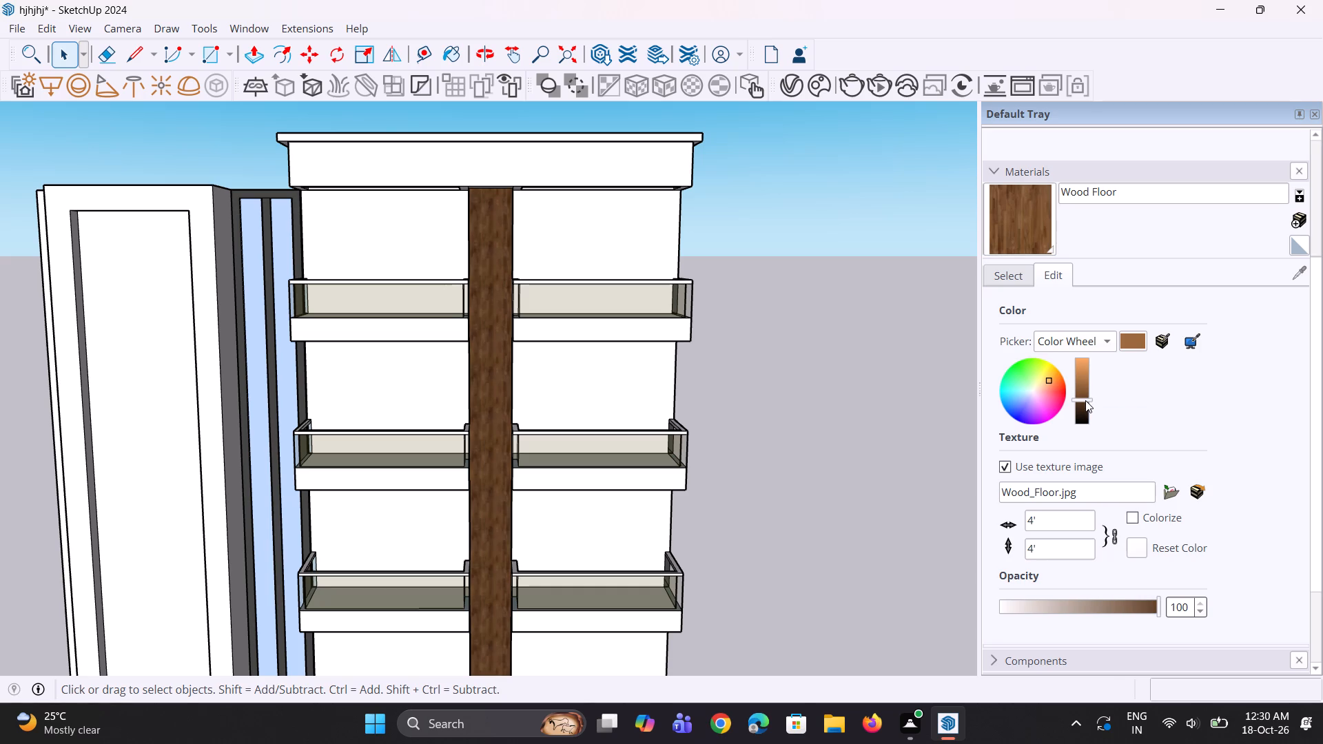
pyautogui.moveTo(1156, 610); pyautogui.dragTo(1146, 609)
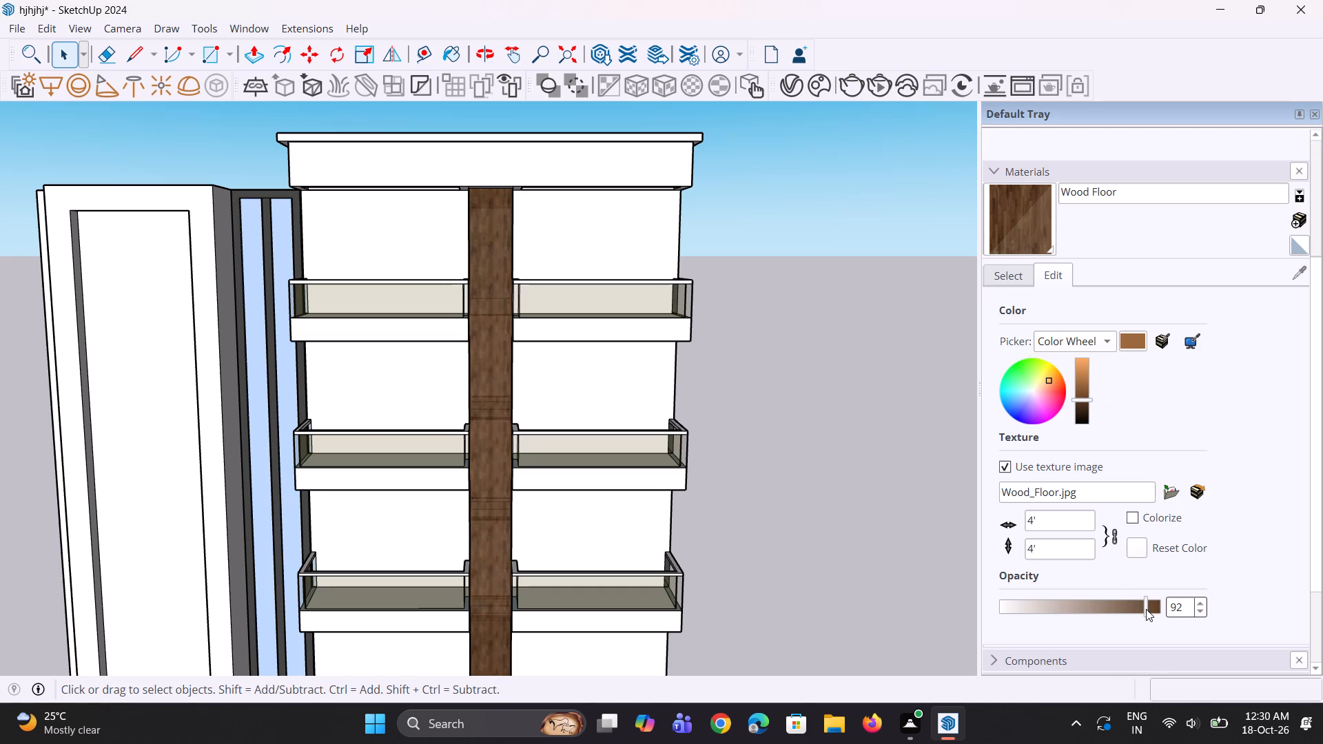
pyautogui.moveTo(1146, 609); pyautogui.dragTo(1157, 620)
pyautogui.scroll(-4, 746, 513)
pyautogui.press('space')
pyautogui.click(759, 513)
# Draw a rectangle about 8'6" by 8'6" on the wall behind the top balcony nearest the blue glazing, starting at the balcony floor.
pyautogui.scroll(-4, 428, 333)
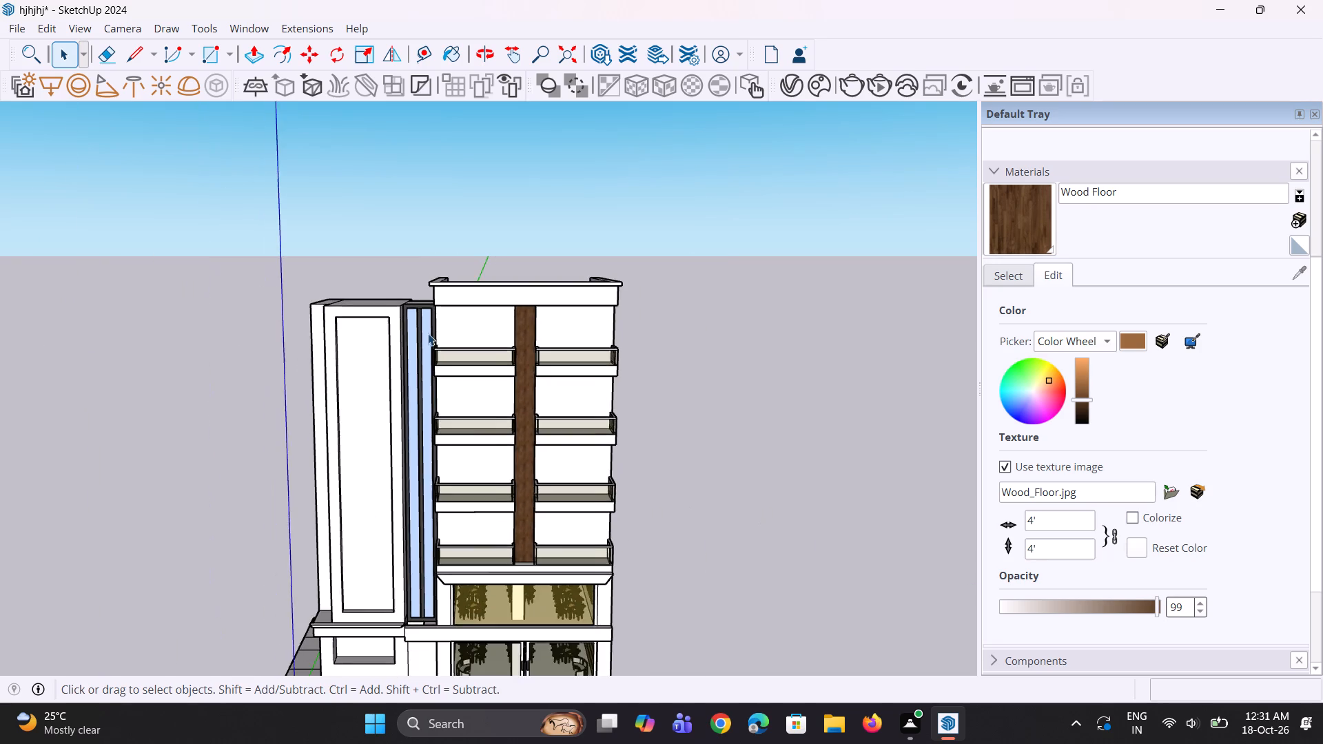
pyautogui.scroll(-5, 428, 333)
pyautogui.scroll(4, 354, 396)
pyautogui.scroll(8, 557, 495)
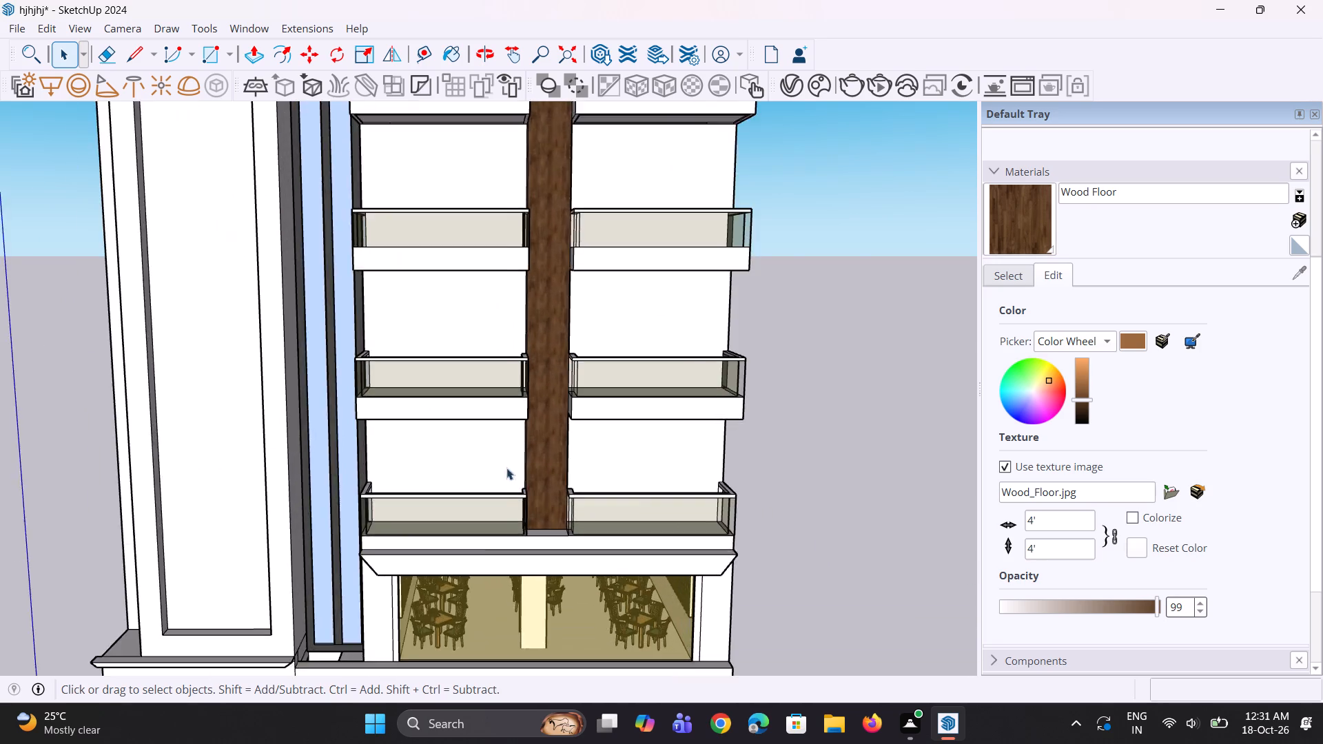
pyautogui.scroll(4, 506, 468)
pyautogui.moveTo(457, 423); pyautogui.dragTo(466, 434, button='middle')
pyautogui.scroll(-10, 468, 433)
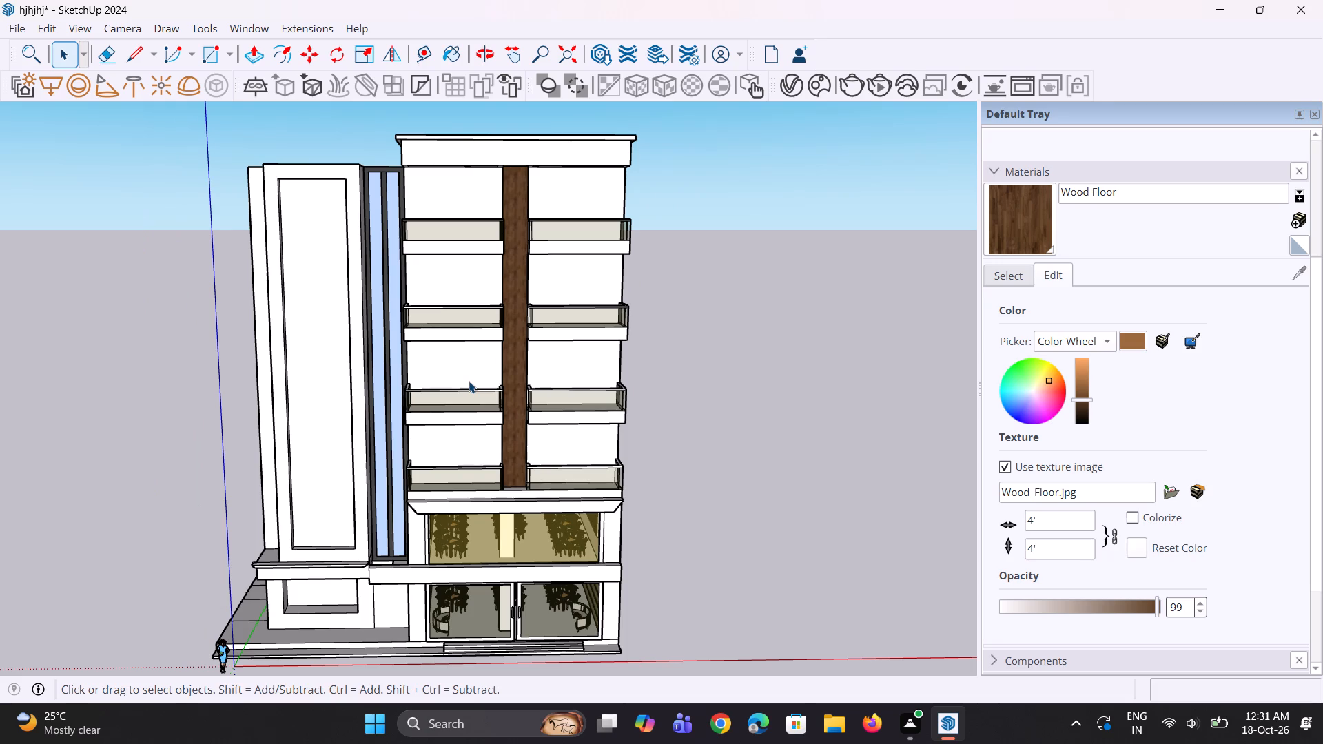
pyautogui.scroll(-3, 469, 381)
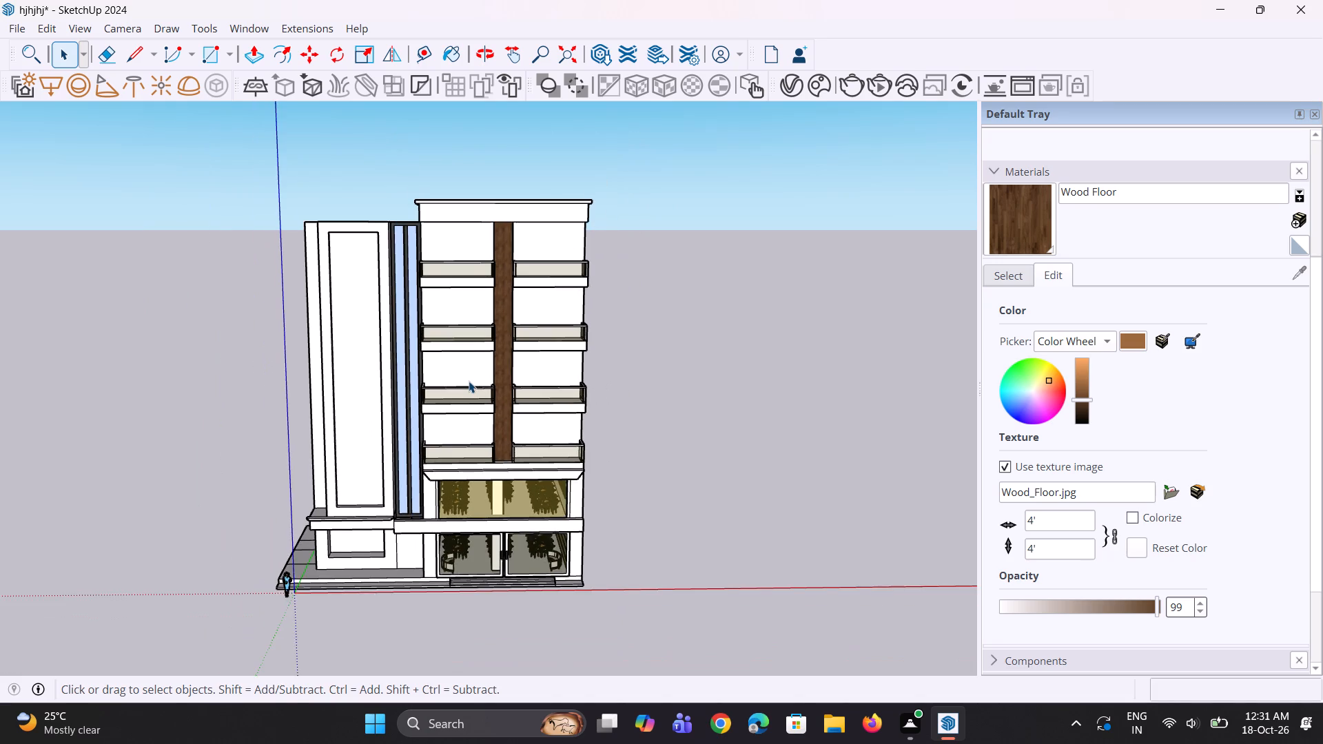
pyautogui.moveTo(469, 381); pyautogui.dragTo(469, 446, button='middle')
pyautogui.scroll(8, 449, 243)
pyautogui.moveTo(451, 268); pyautogui.dragTo(445, 231, button='middle')
pyautogui.scroll(6, 435, 268)
pyautogui.press('r')
pyautogui.moveTo(445, 285); pyautogui.dragTo(460, 312, button='middle')
pyautogui.scroll(6, 444, 329)
pyautogui.moveTo(440, 327); pyautogui.dragTo(447, 375, button='middle')
pyautogui.moveTo(426, 364); pyautogui.dragTo(433, 417, button='middle')
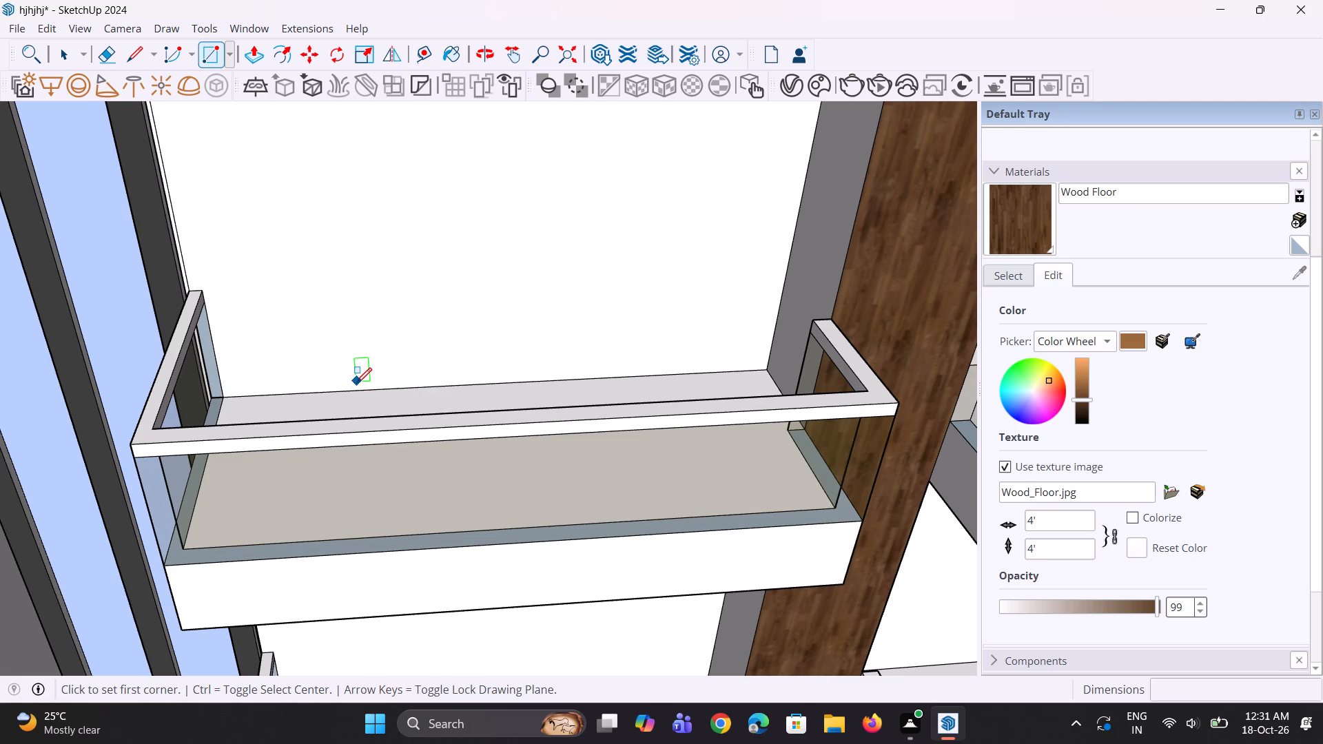
pyautogui.click(337, 391)
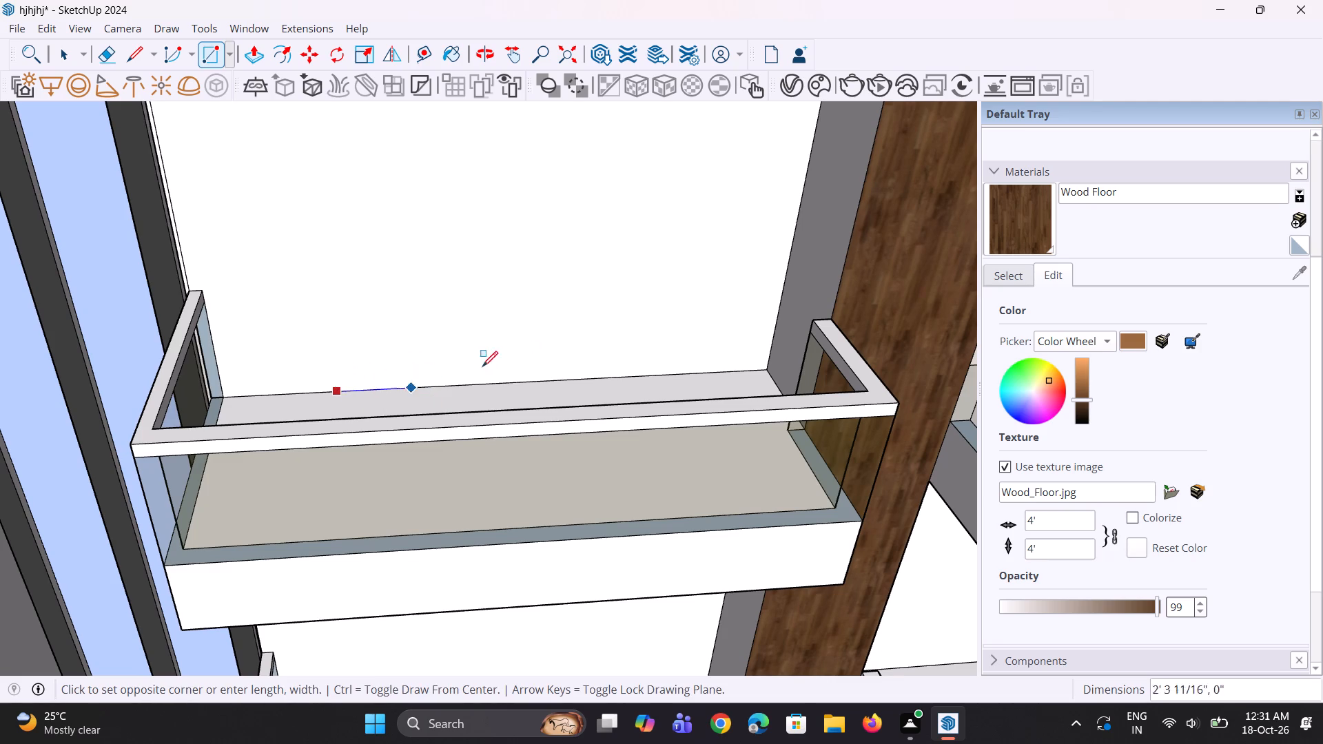
pyautogui.scroll(-4, 577, 247)
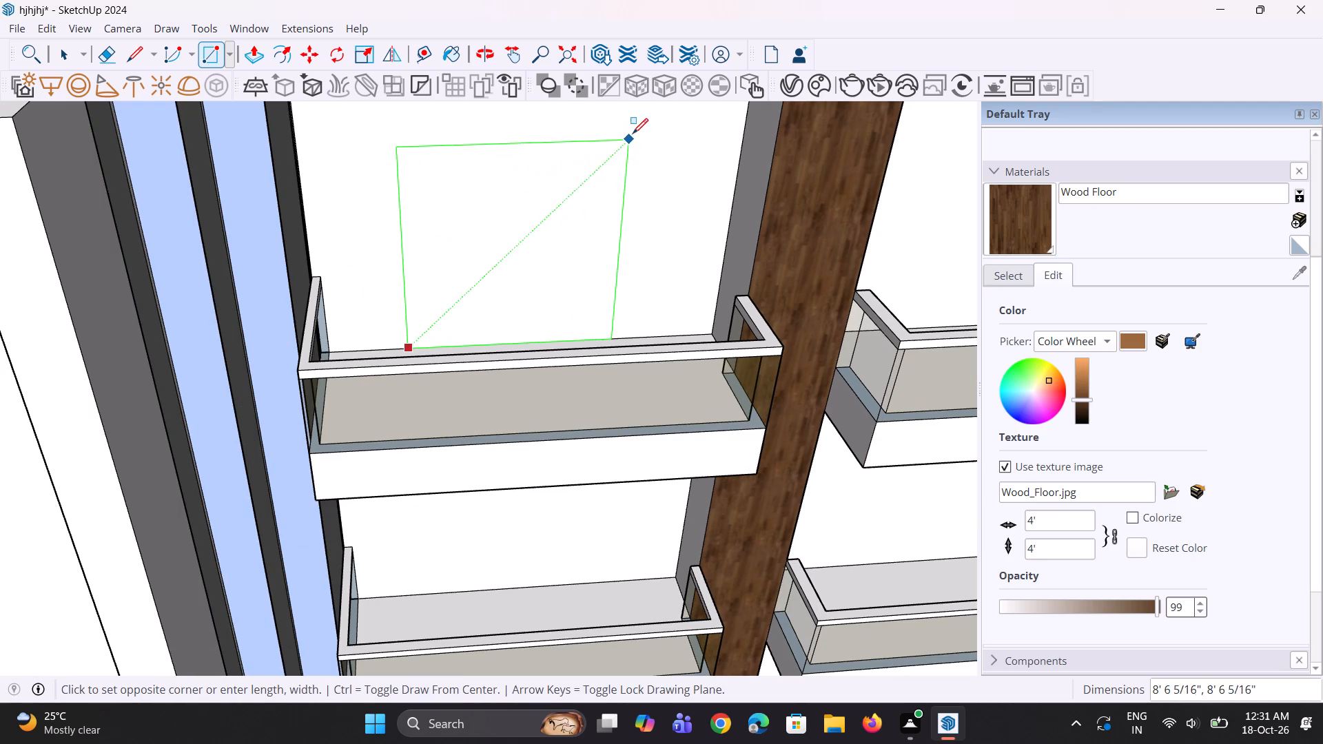
pyautogui.click(637, 120)
# Move the rectangle's top edge up about 2'9" to the underside of the roof band.
pyautogui.scroll(-8, 614, 273)
pyautogui.moveTo(615, 299); pyautogui.dragTo(594, 233, button='middle')
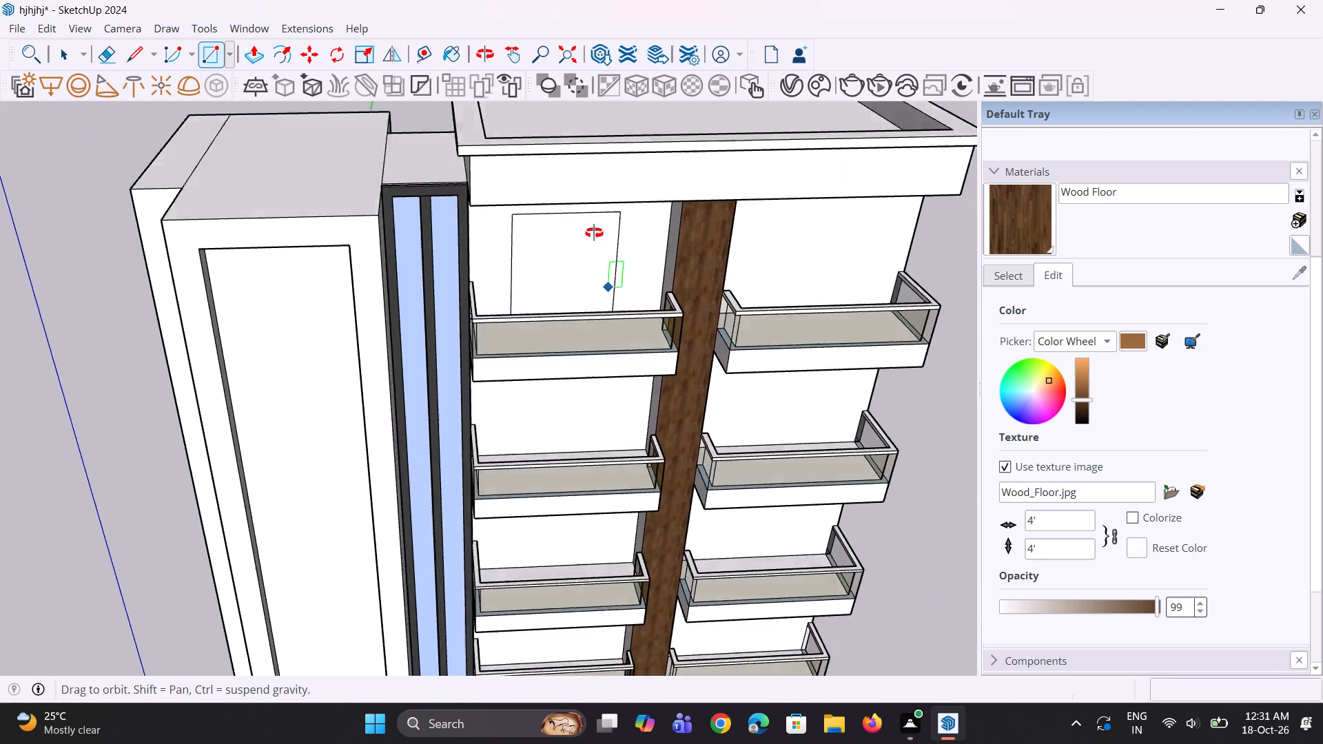
pyautogui.moveTo(594, 233); pyautogui.dragTo(563, 211, button='middle')
pyautogui.press('space')
pyautogui.press('space')
pyautogui.scroll(3, 556, 180)
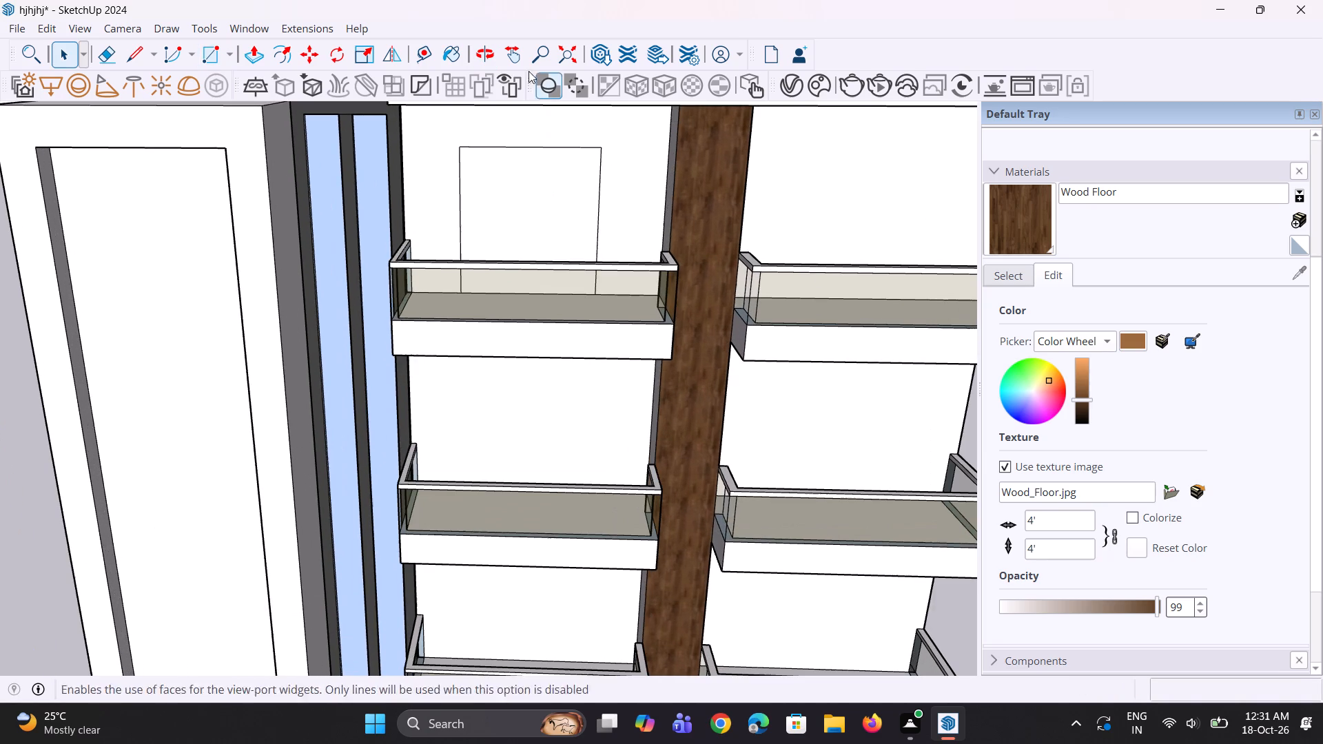
pyautogui.scroll(-4, 522, 269)
pyautogui.moveTo(535, 277); pyautogui.dragTo(551, 287, button='middle')
pyautogui.scroll(2, 541, 269)
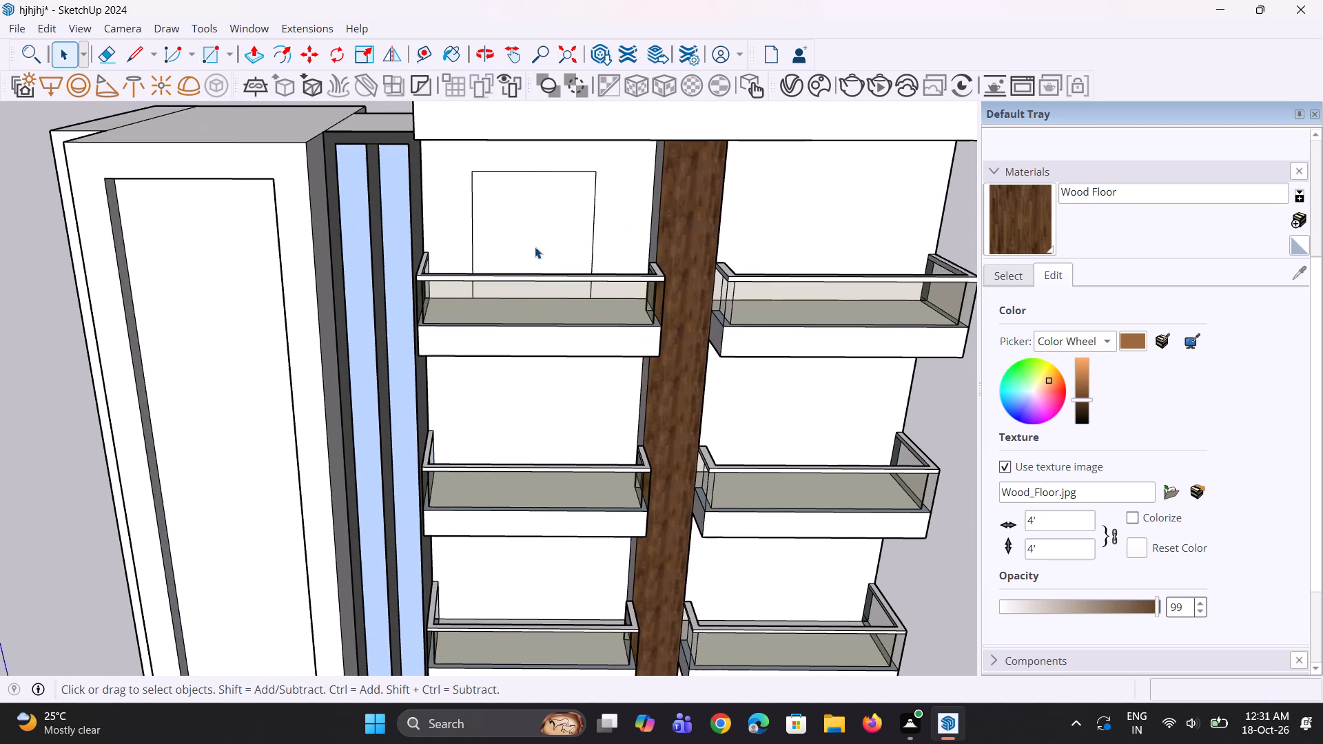
pyautogui.click(565, 174)
pyautogui.scroll(6, 569, 172)
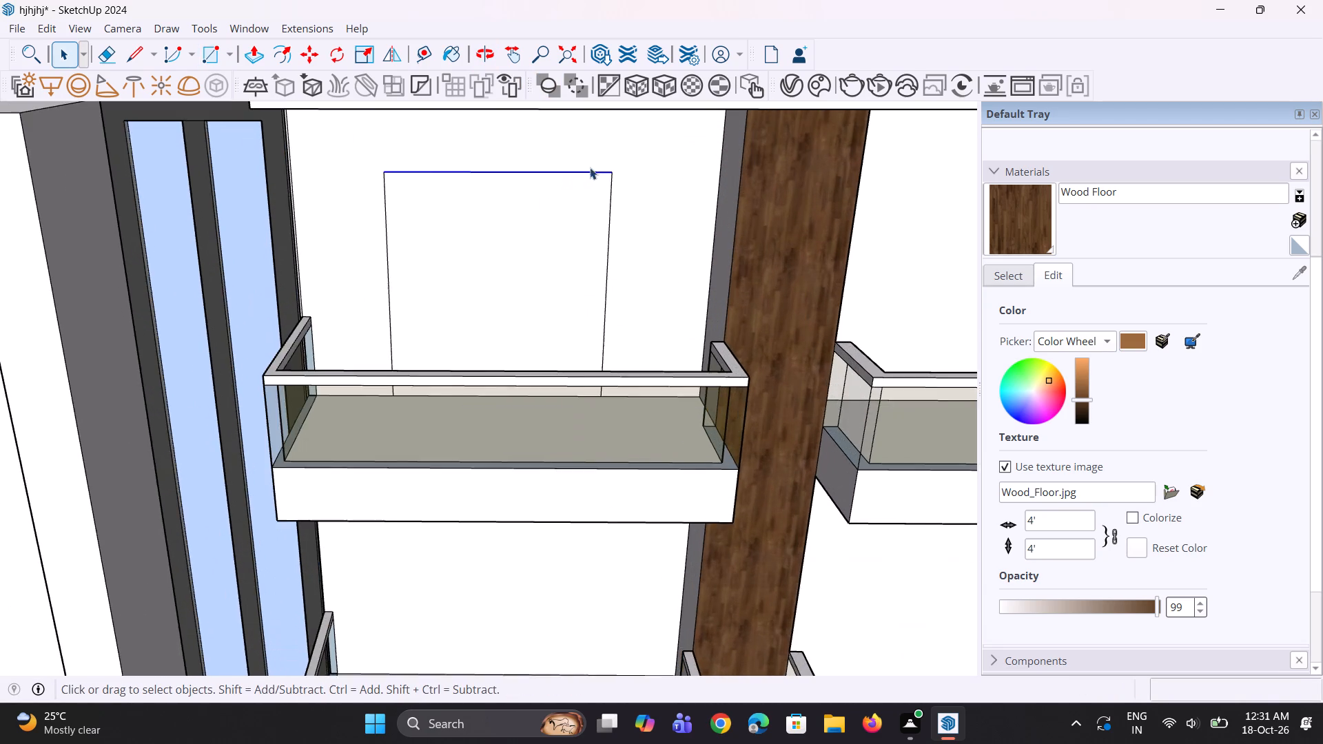
pyautogui.moveTo(593, 165); pyautogui.dragTo(594, 156, button='middle')
pyautogui.scroll(-6, 588, 301)
pyautogui.scroll(1, 588, 291)
pyautogui.moveTo(588, 291); pyautogui.dragTo(573, 207, button='middle')
pyautogui.scroll(3, 584, 173)
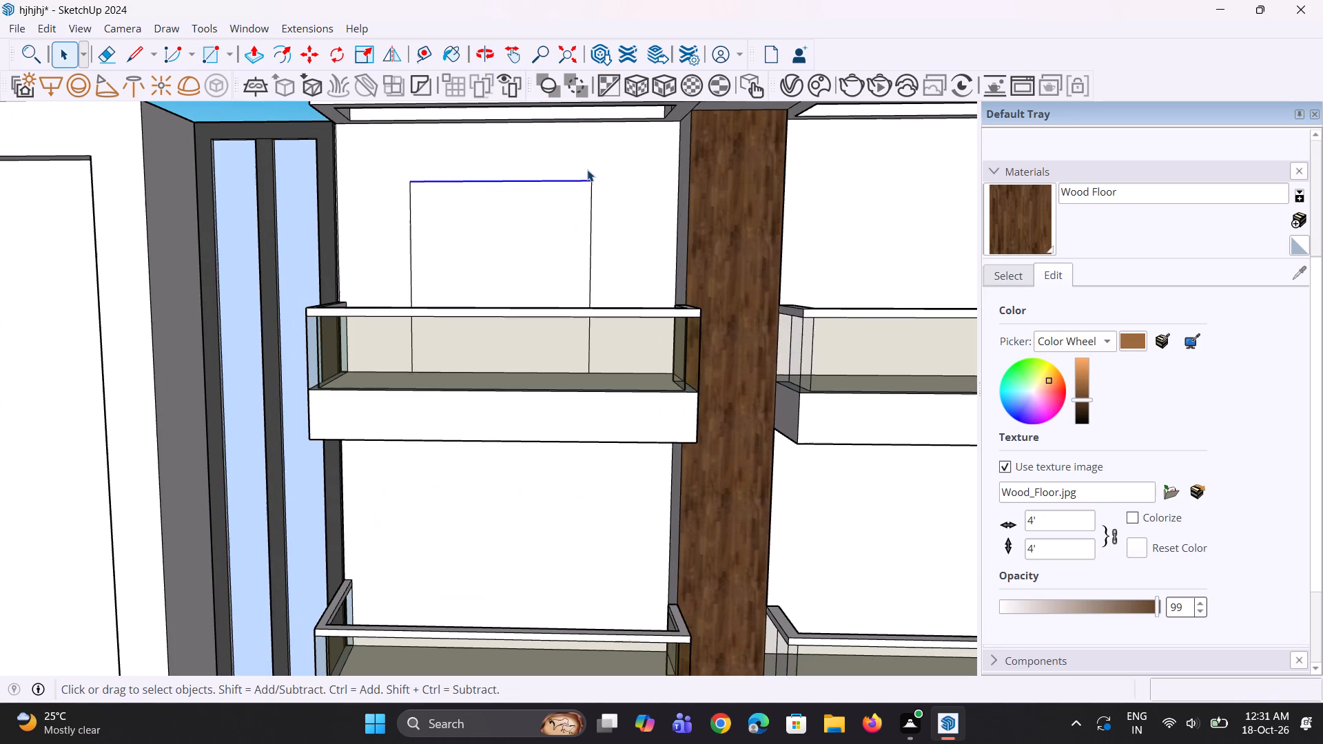
pyautogui.press('m')
pyautogui.scroll(1, 591, 168)
pyautogui.click(590, 189)
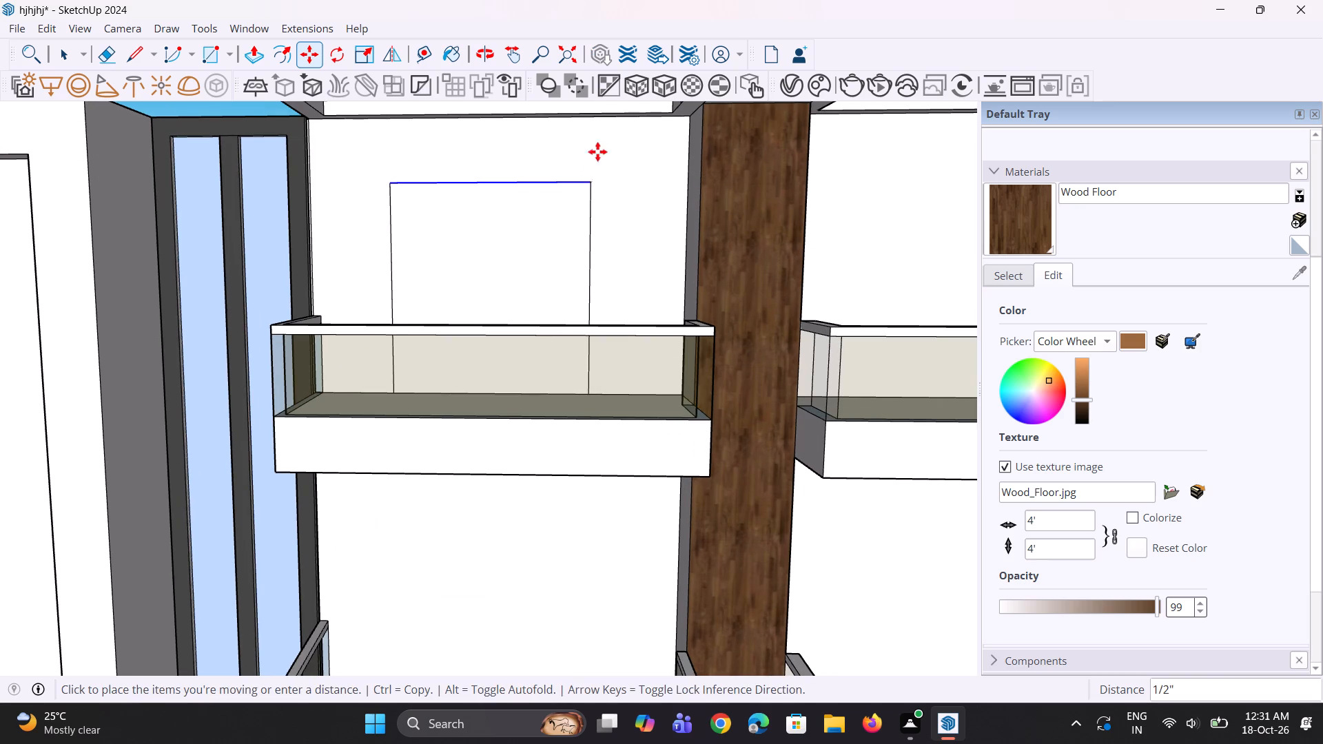
pyautogui.click(596, 119)
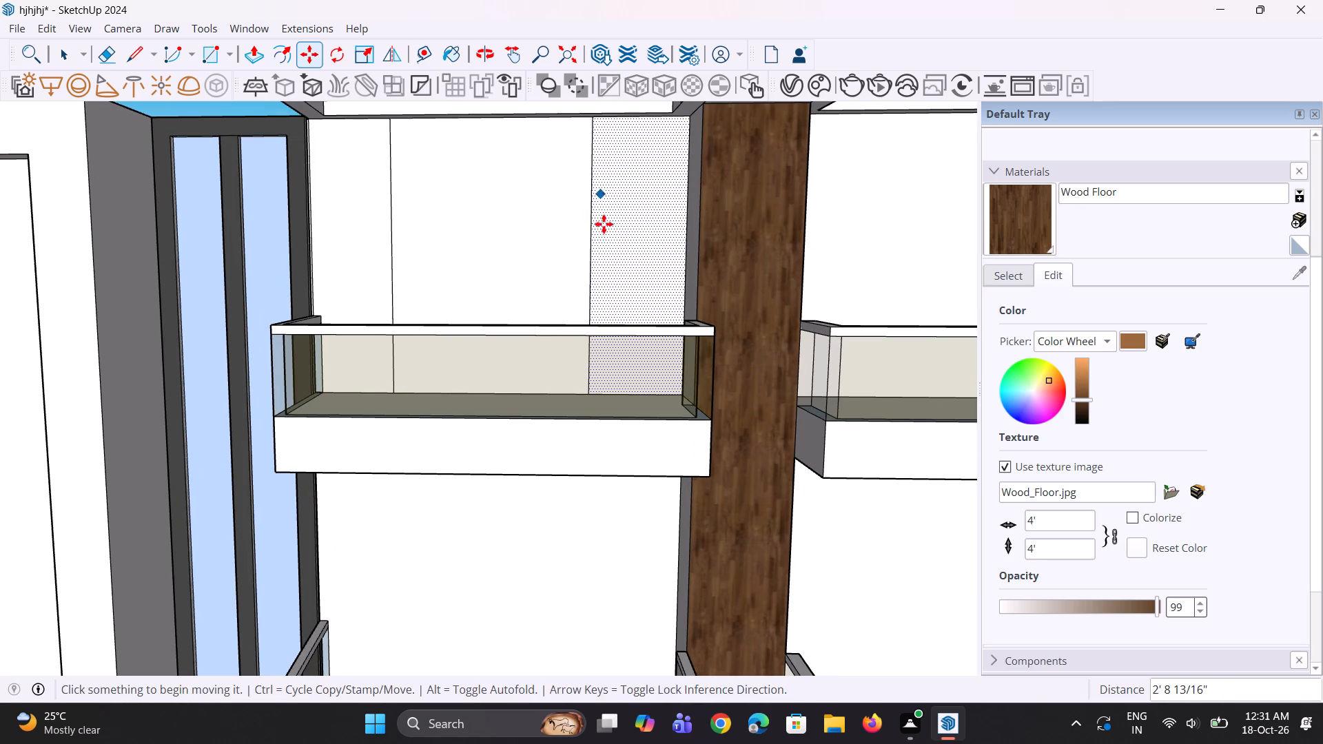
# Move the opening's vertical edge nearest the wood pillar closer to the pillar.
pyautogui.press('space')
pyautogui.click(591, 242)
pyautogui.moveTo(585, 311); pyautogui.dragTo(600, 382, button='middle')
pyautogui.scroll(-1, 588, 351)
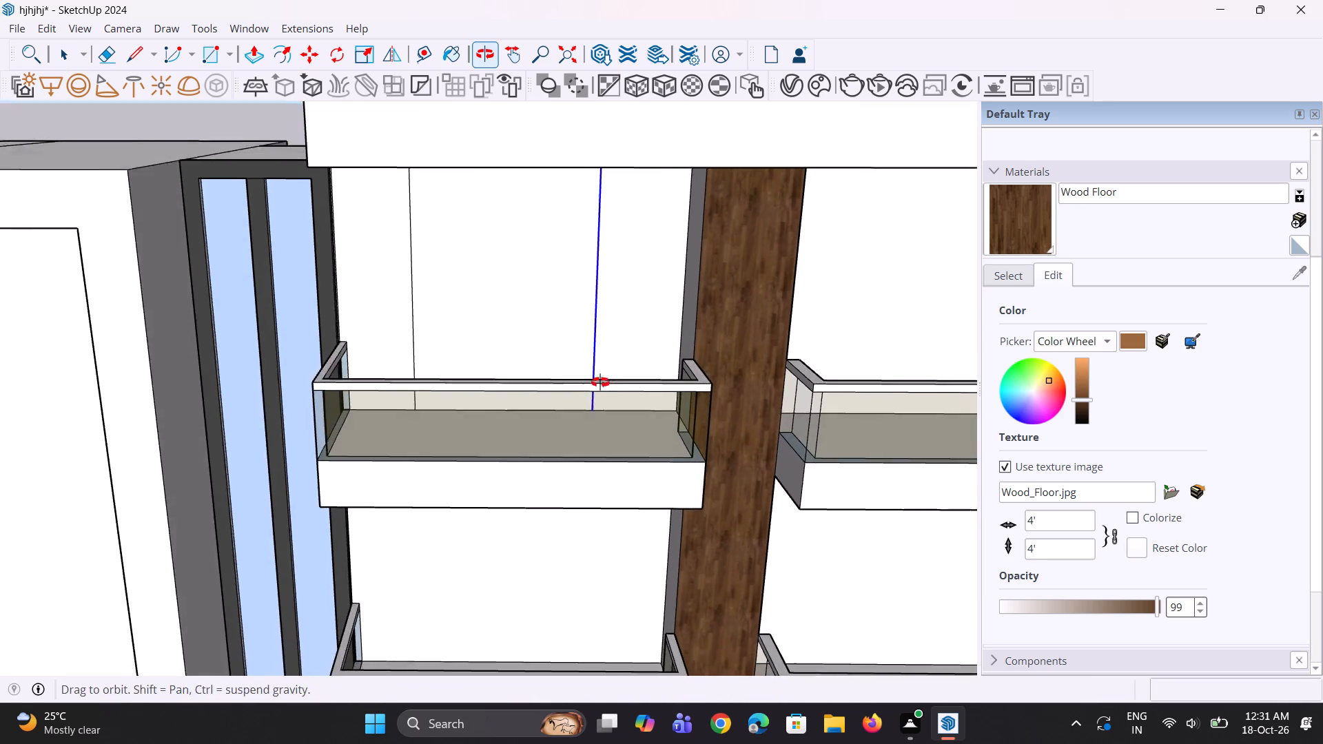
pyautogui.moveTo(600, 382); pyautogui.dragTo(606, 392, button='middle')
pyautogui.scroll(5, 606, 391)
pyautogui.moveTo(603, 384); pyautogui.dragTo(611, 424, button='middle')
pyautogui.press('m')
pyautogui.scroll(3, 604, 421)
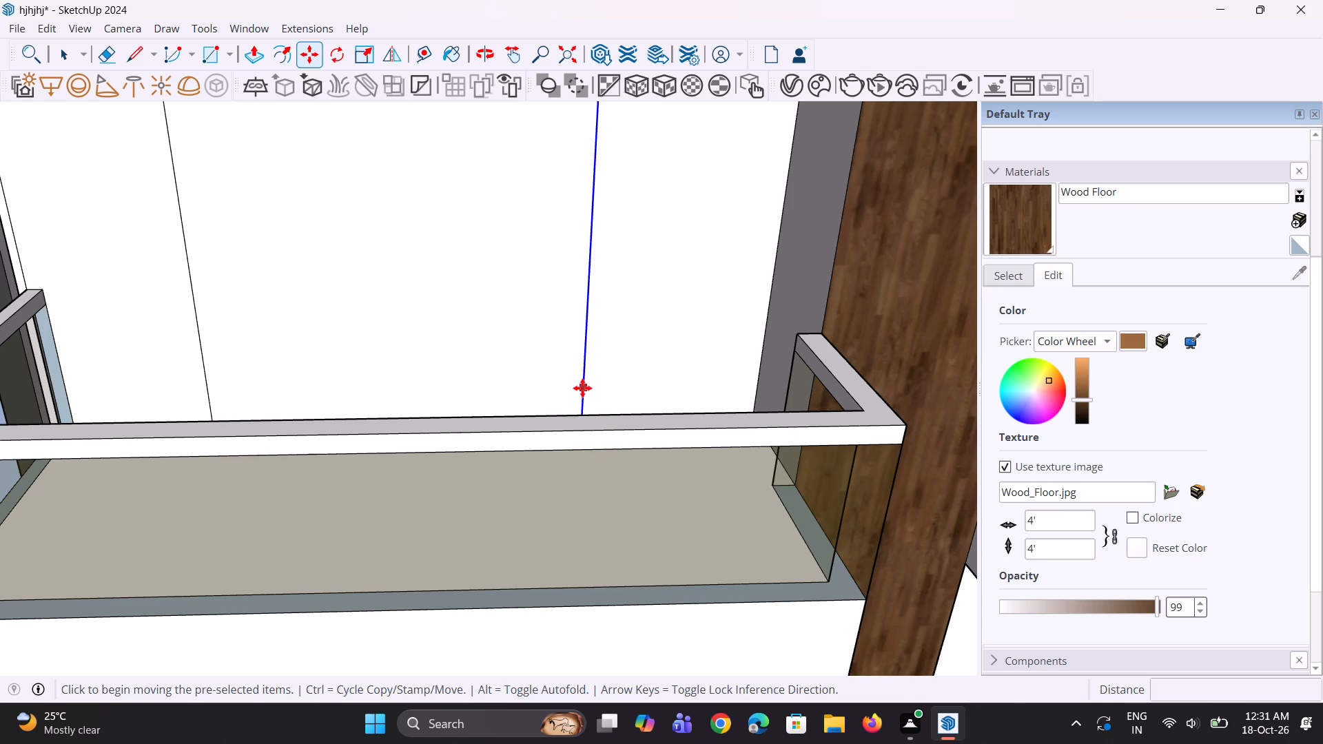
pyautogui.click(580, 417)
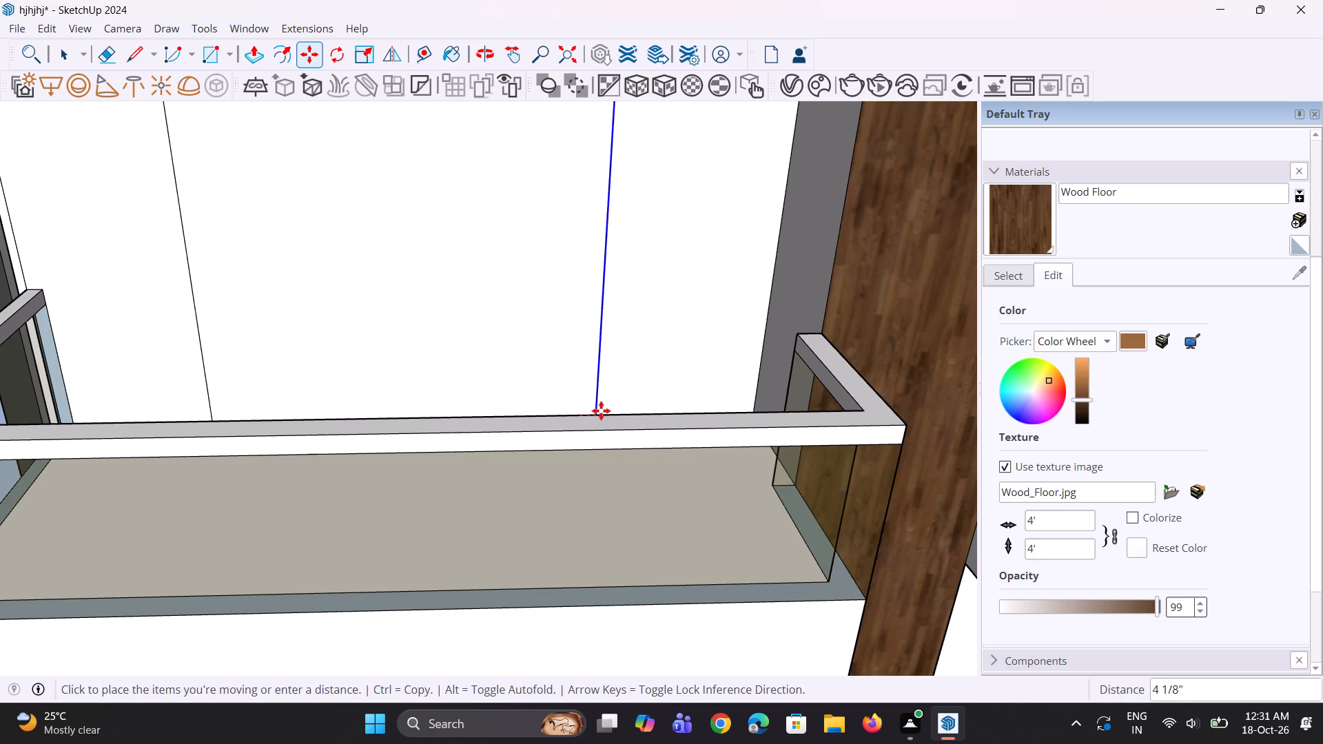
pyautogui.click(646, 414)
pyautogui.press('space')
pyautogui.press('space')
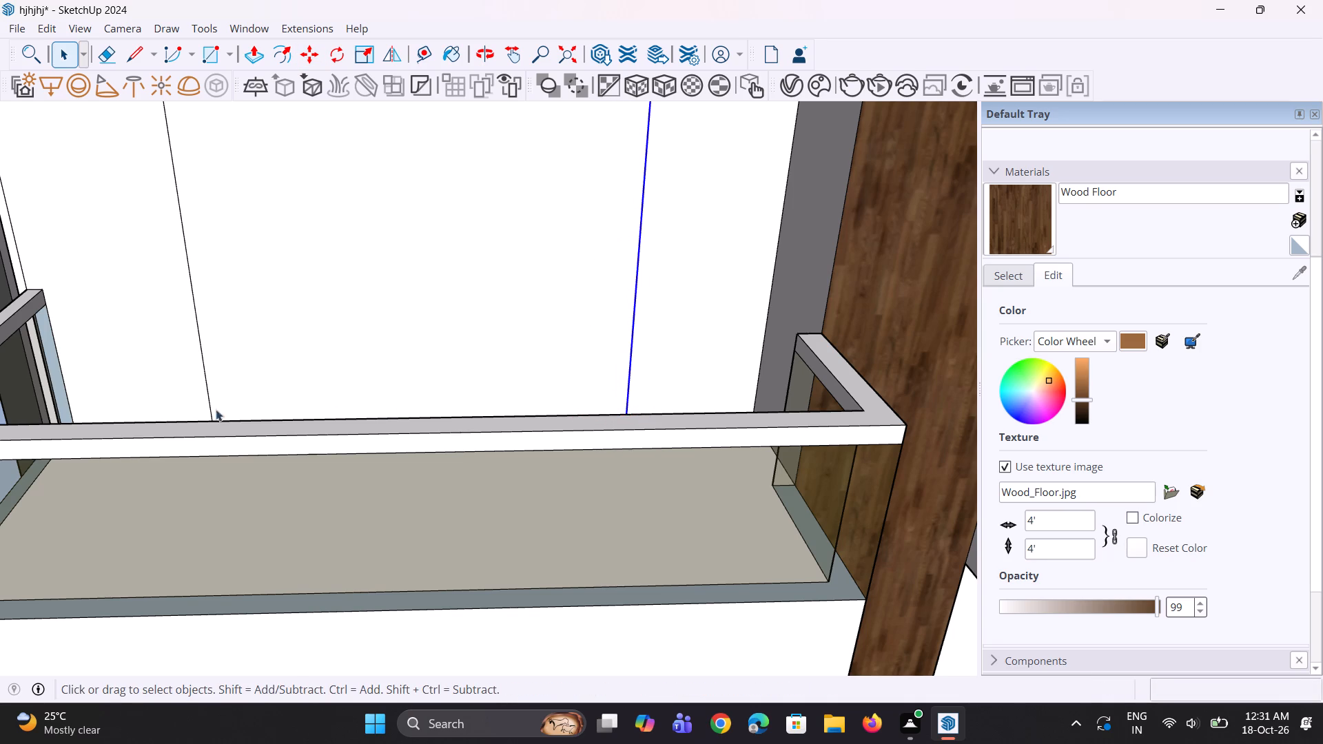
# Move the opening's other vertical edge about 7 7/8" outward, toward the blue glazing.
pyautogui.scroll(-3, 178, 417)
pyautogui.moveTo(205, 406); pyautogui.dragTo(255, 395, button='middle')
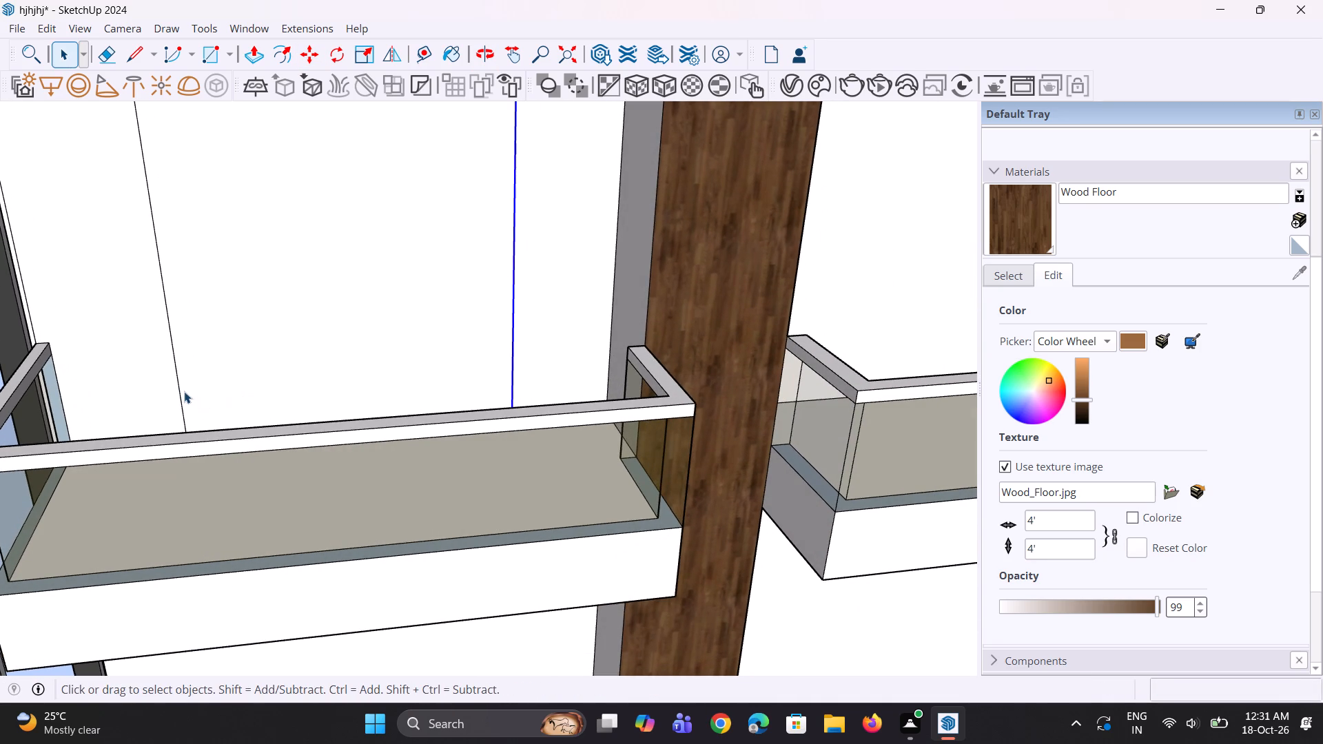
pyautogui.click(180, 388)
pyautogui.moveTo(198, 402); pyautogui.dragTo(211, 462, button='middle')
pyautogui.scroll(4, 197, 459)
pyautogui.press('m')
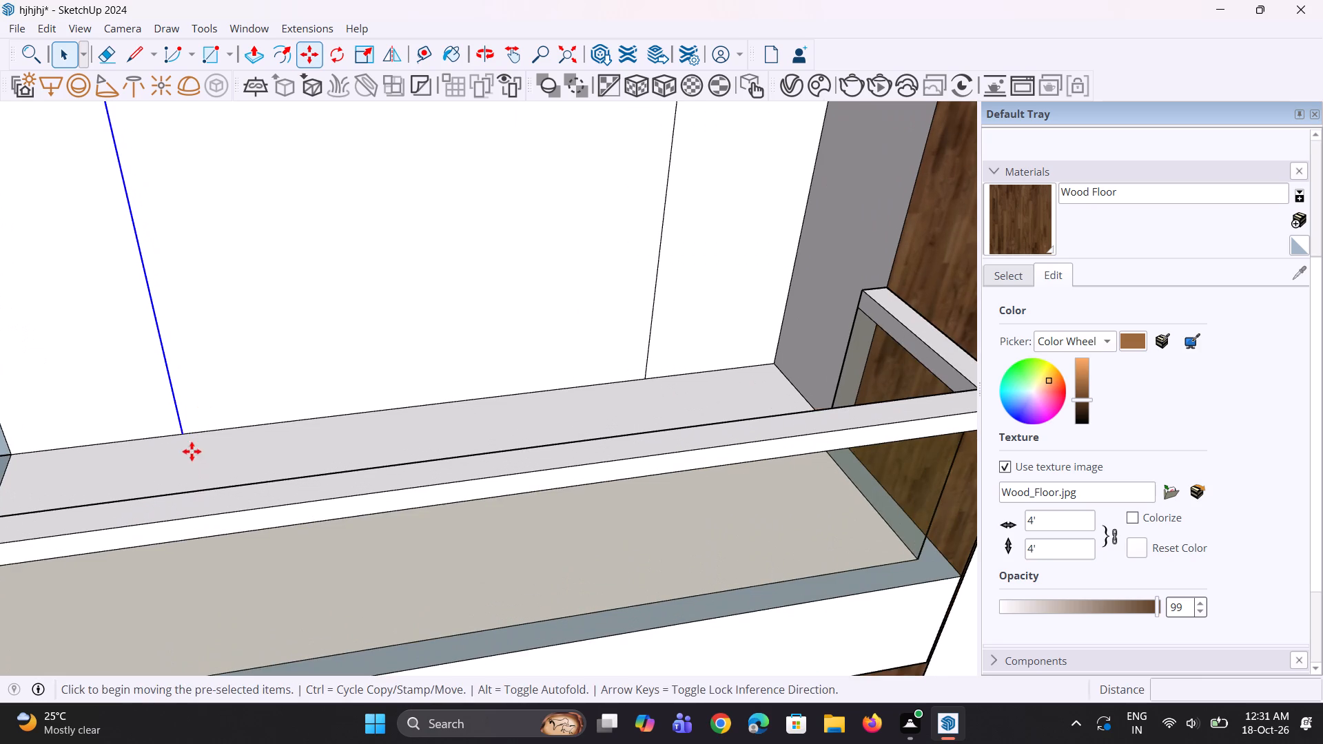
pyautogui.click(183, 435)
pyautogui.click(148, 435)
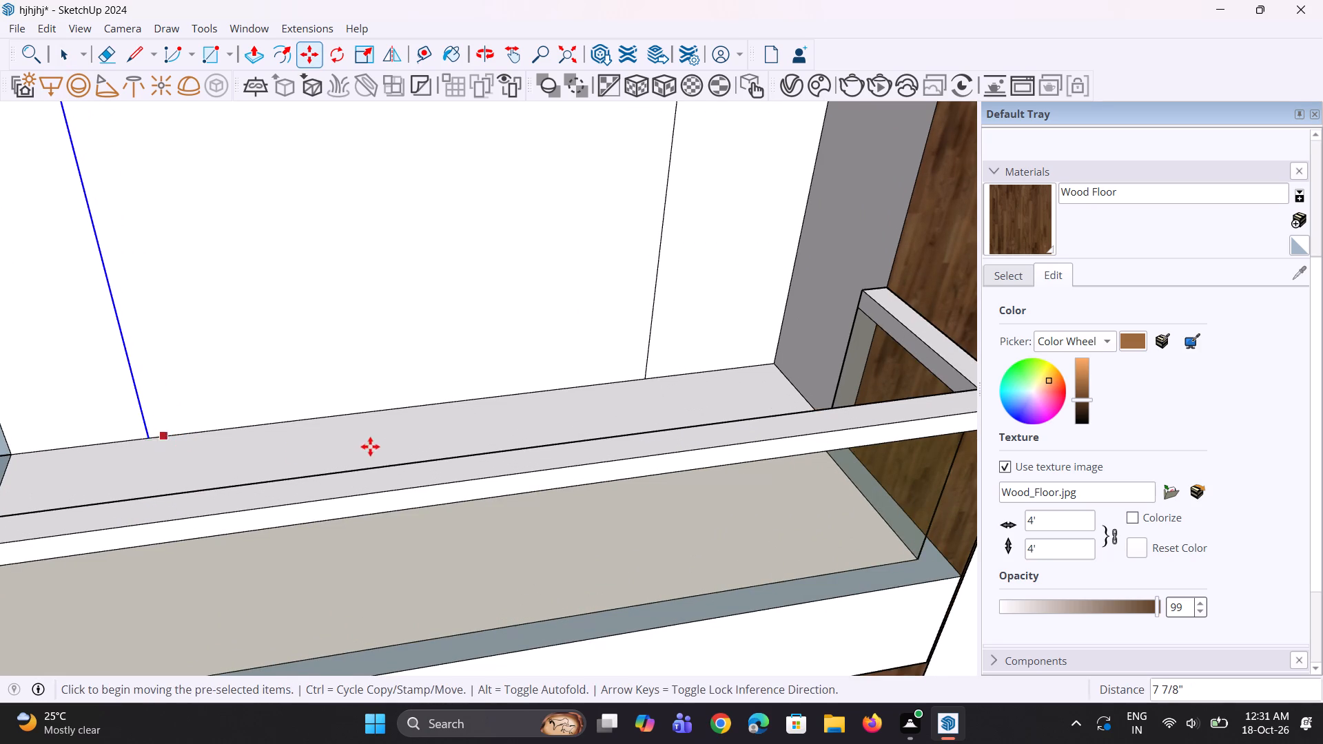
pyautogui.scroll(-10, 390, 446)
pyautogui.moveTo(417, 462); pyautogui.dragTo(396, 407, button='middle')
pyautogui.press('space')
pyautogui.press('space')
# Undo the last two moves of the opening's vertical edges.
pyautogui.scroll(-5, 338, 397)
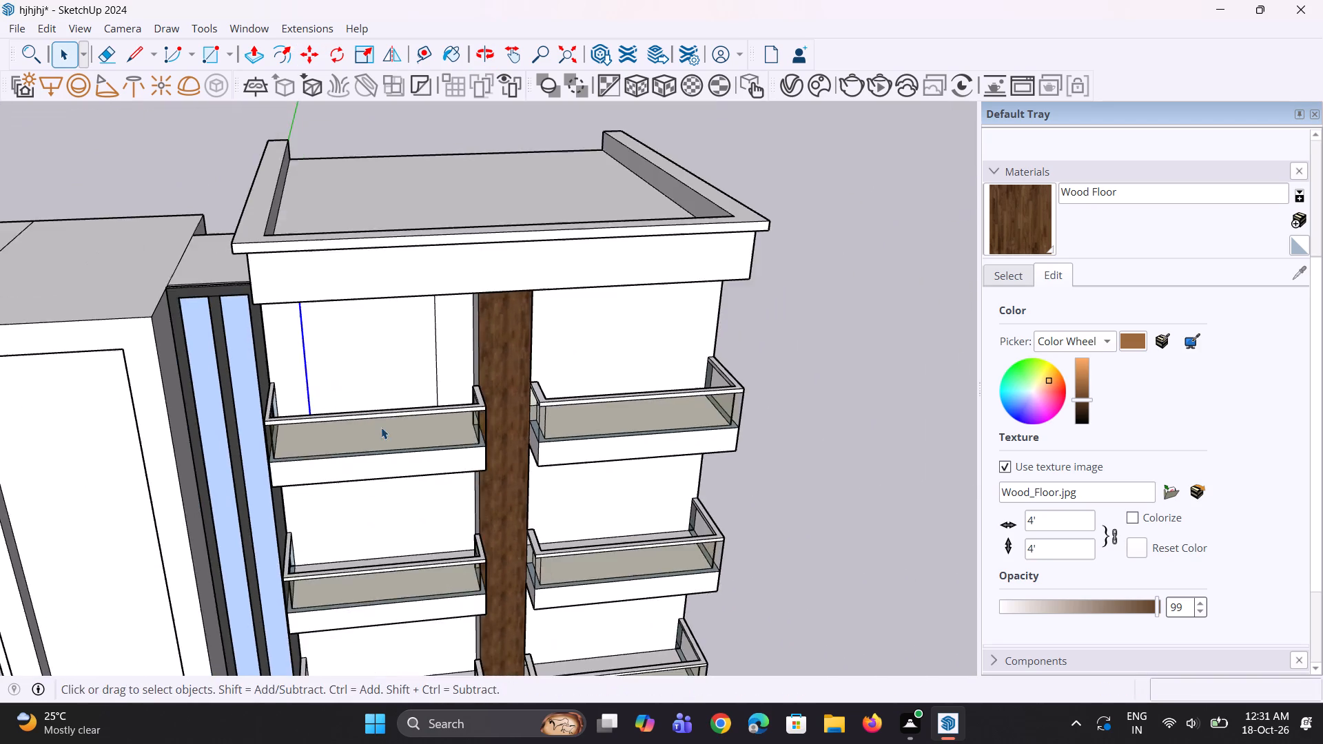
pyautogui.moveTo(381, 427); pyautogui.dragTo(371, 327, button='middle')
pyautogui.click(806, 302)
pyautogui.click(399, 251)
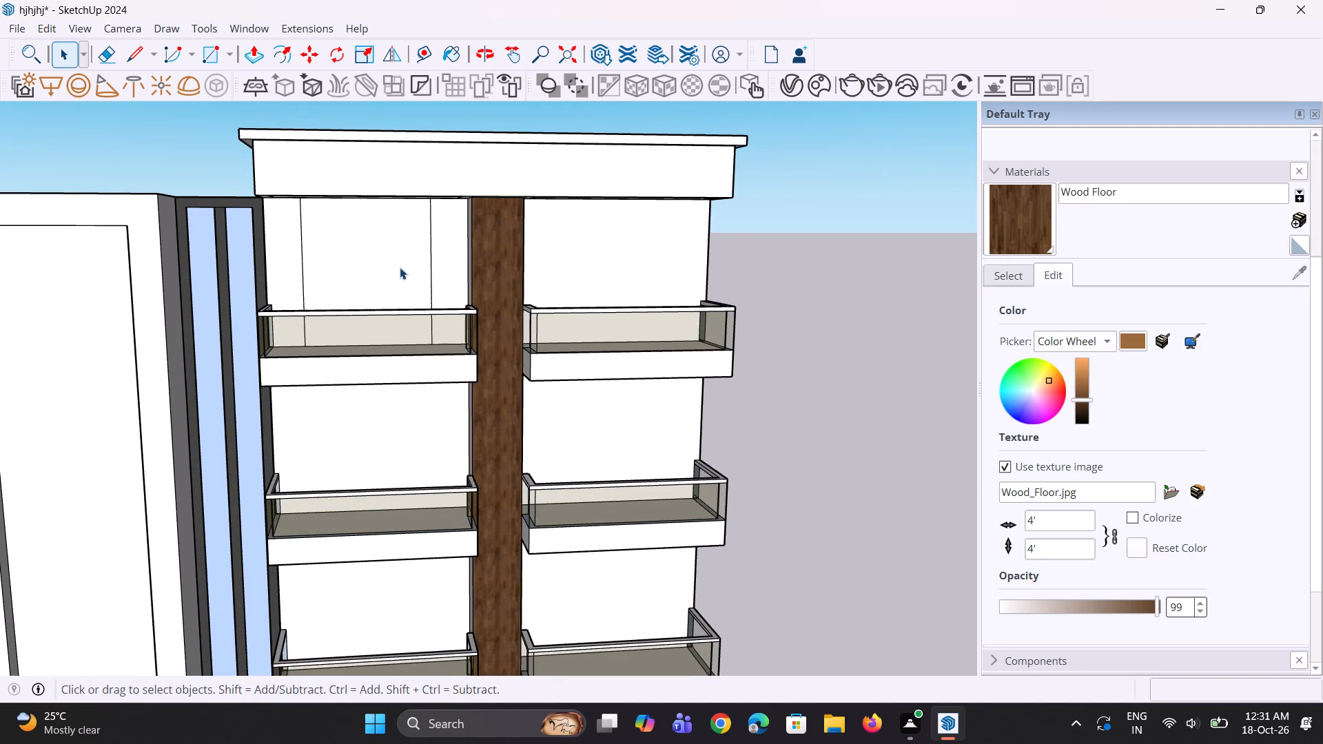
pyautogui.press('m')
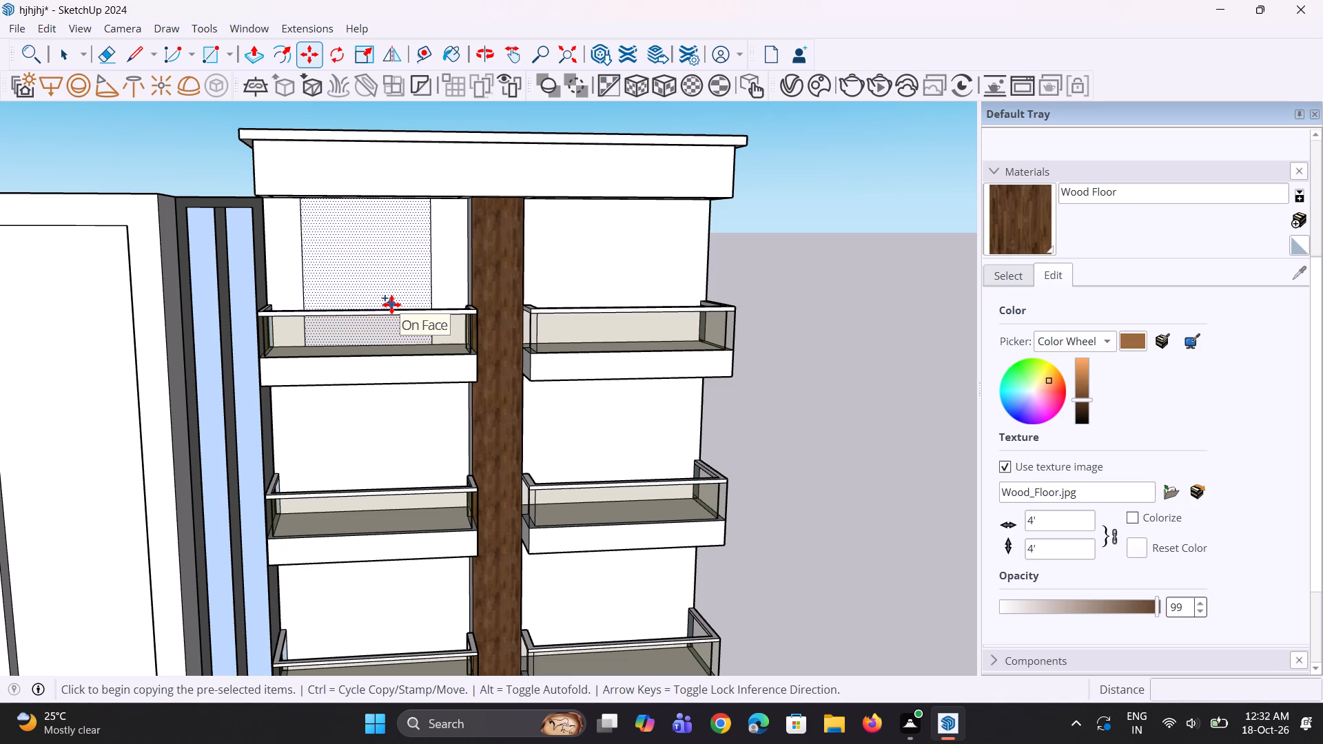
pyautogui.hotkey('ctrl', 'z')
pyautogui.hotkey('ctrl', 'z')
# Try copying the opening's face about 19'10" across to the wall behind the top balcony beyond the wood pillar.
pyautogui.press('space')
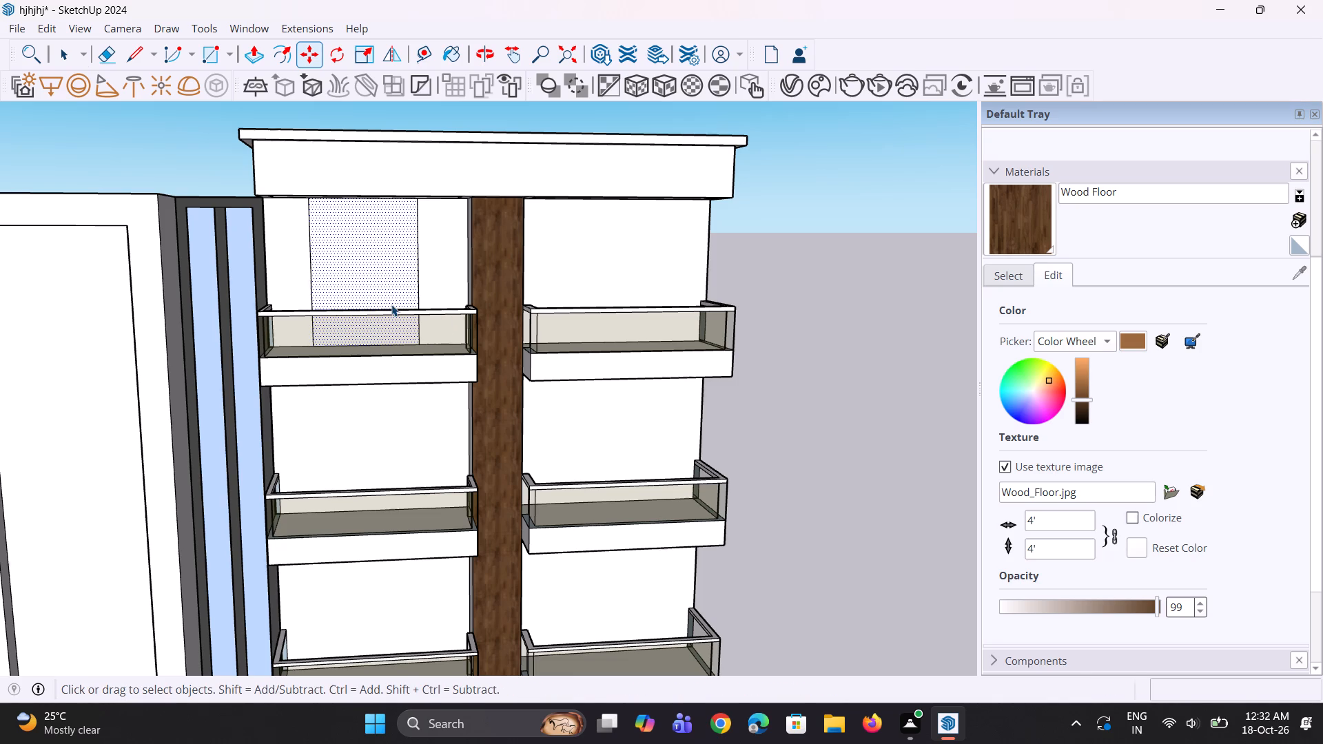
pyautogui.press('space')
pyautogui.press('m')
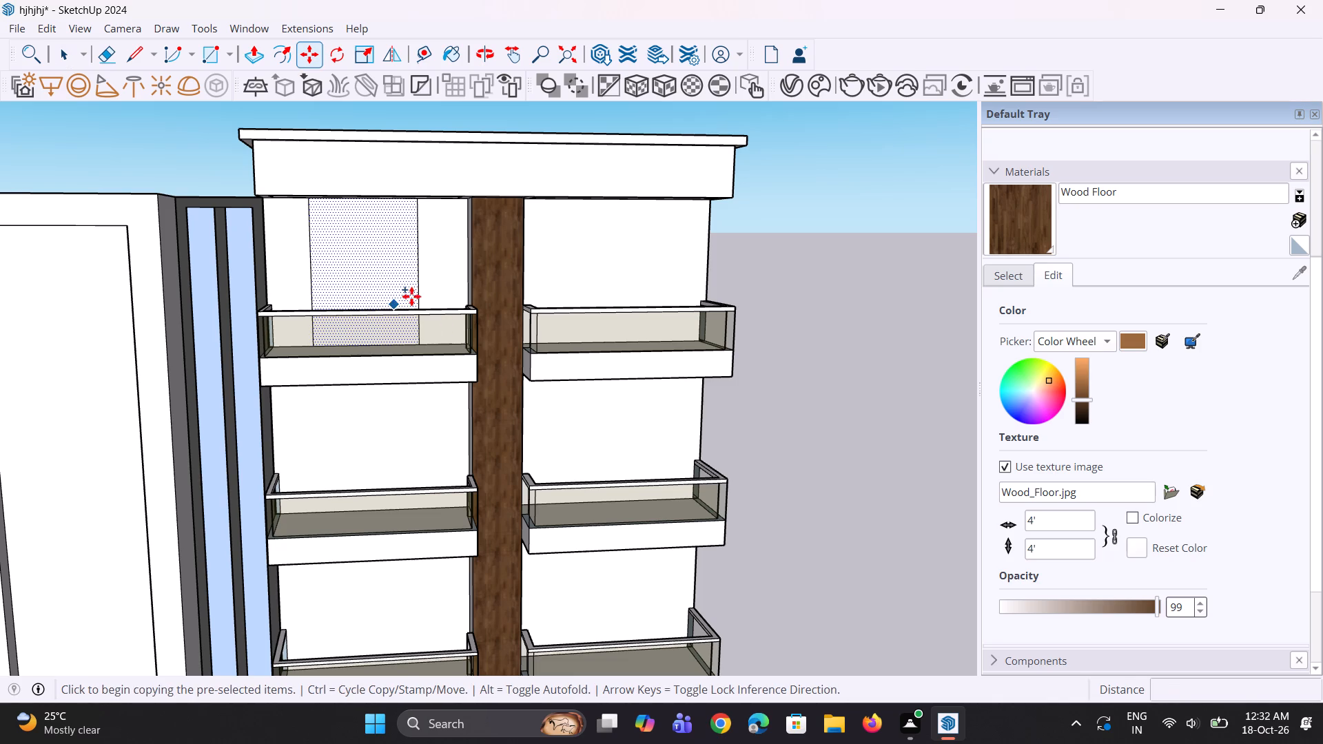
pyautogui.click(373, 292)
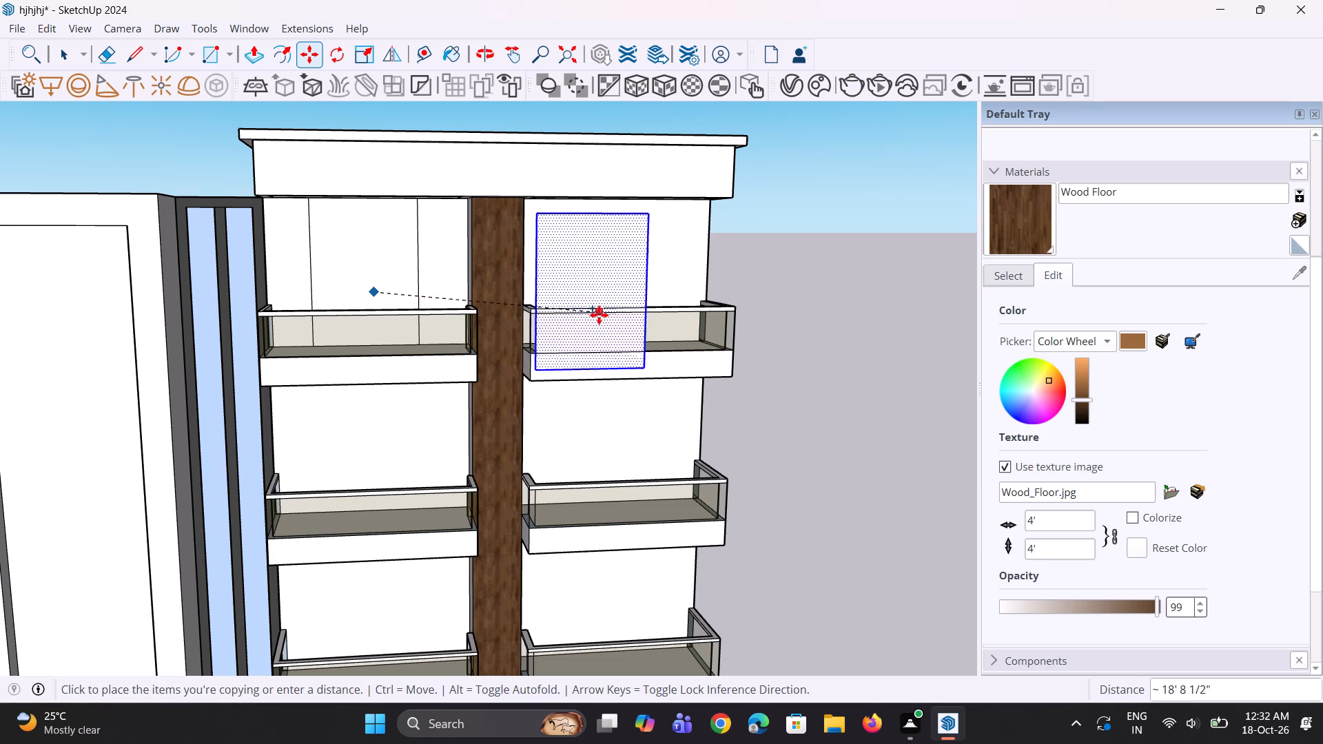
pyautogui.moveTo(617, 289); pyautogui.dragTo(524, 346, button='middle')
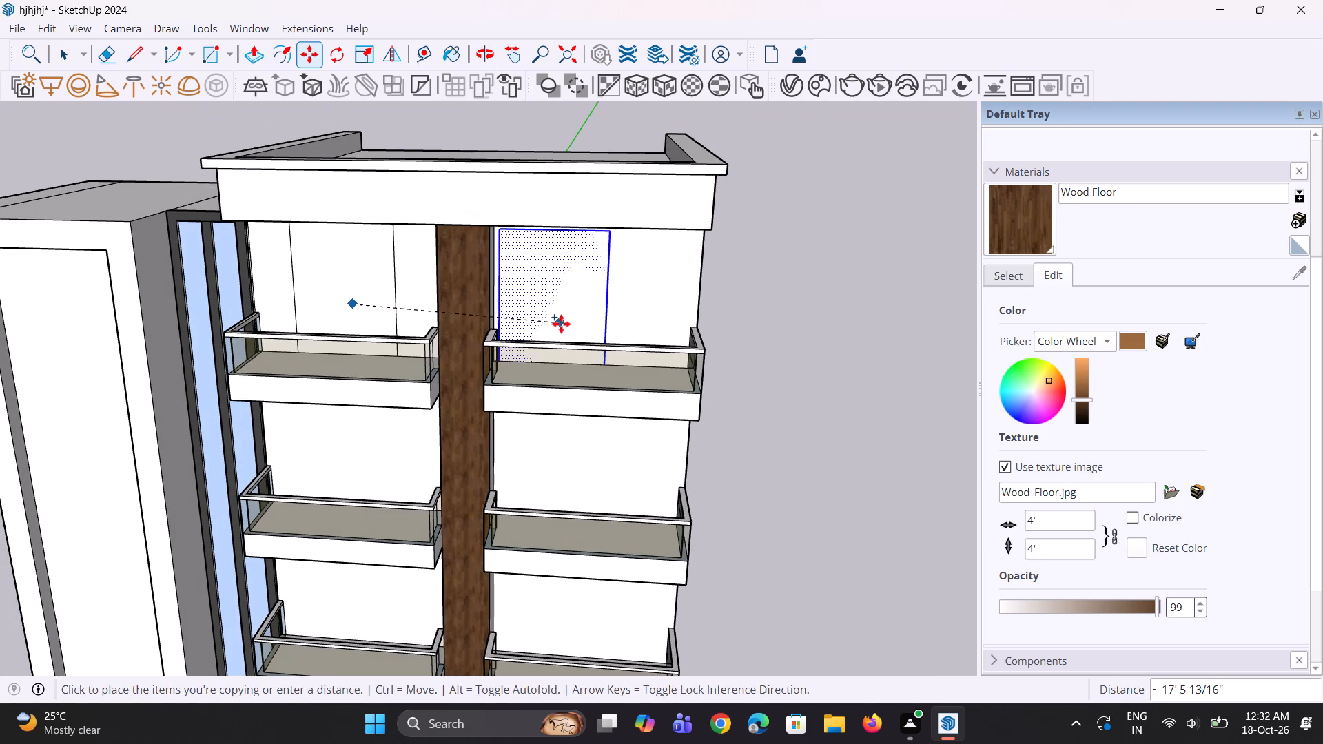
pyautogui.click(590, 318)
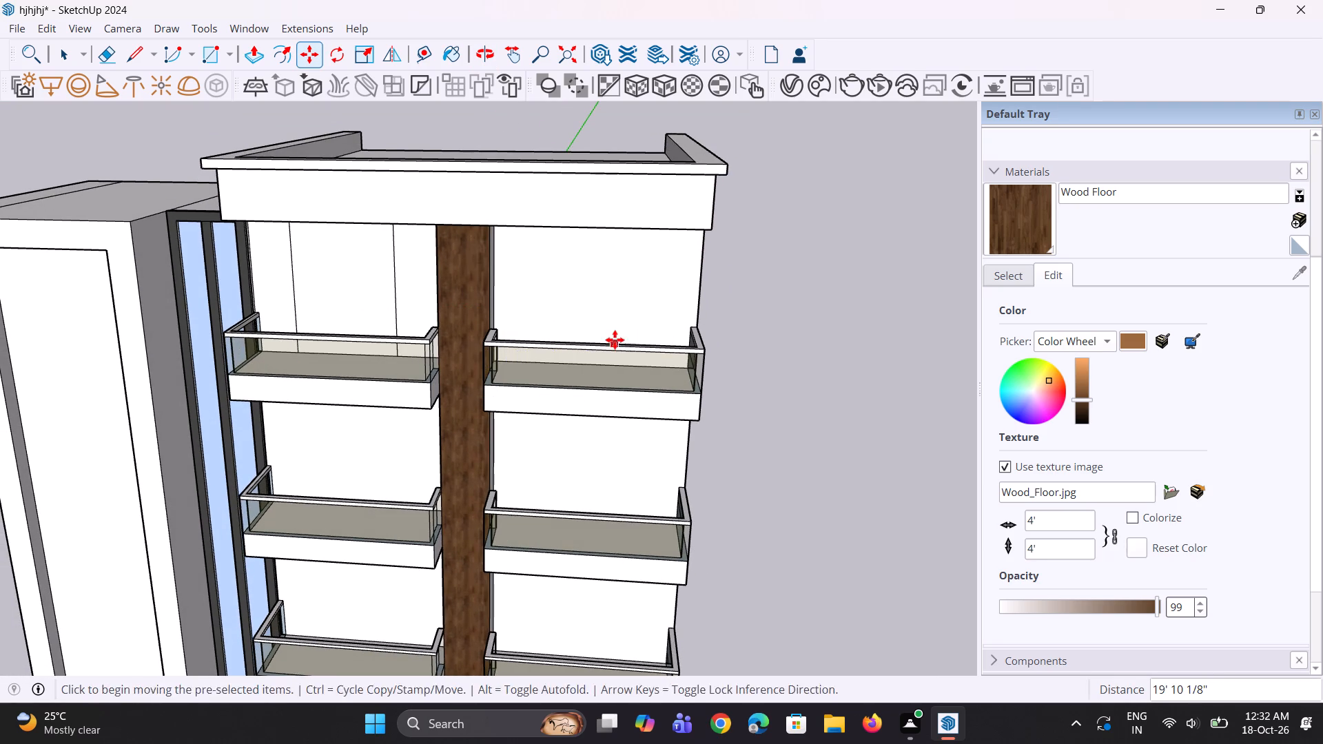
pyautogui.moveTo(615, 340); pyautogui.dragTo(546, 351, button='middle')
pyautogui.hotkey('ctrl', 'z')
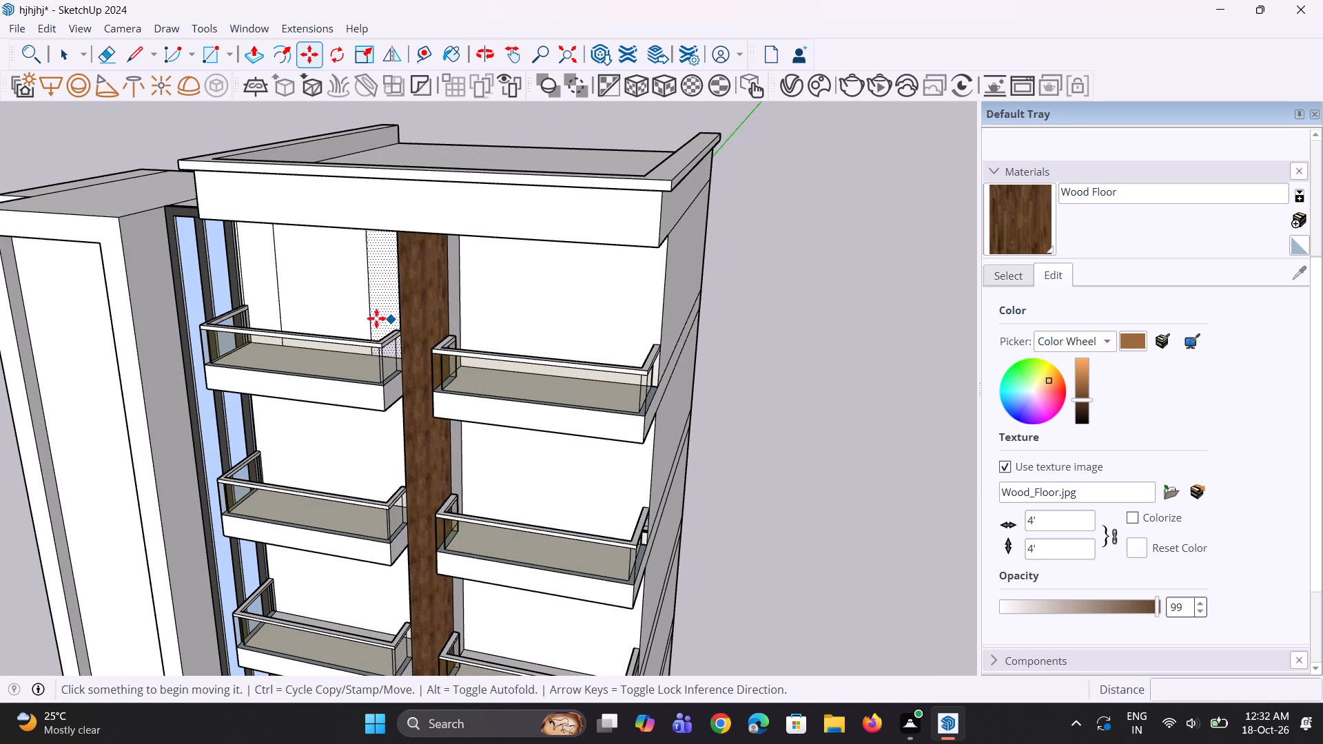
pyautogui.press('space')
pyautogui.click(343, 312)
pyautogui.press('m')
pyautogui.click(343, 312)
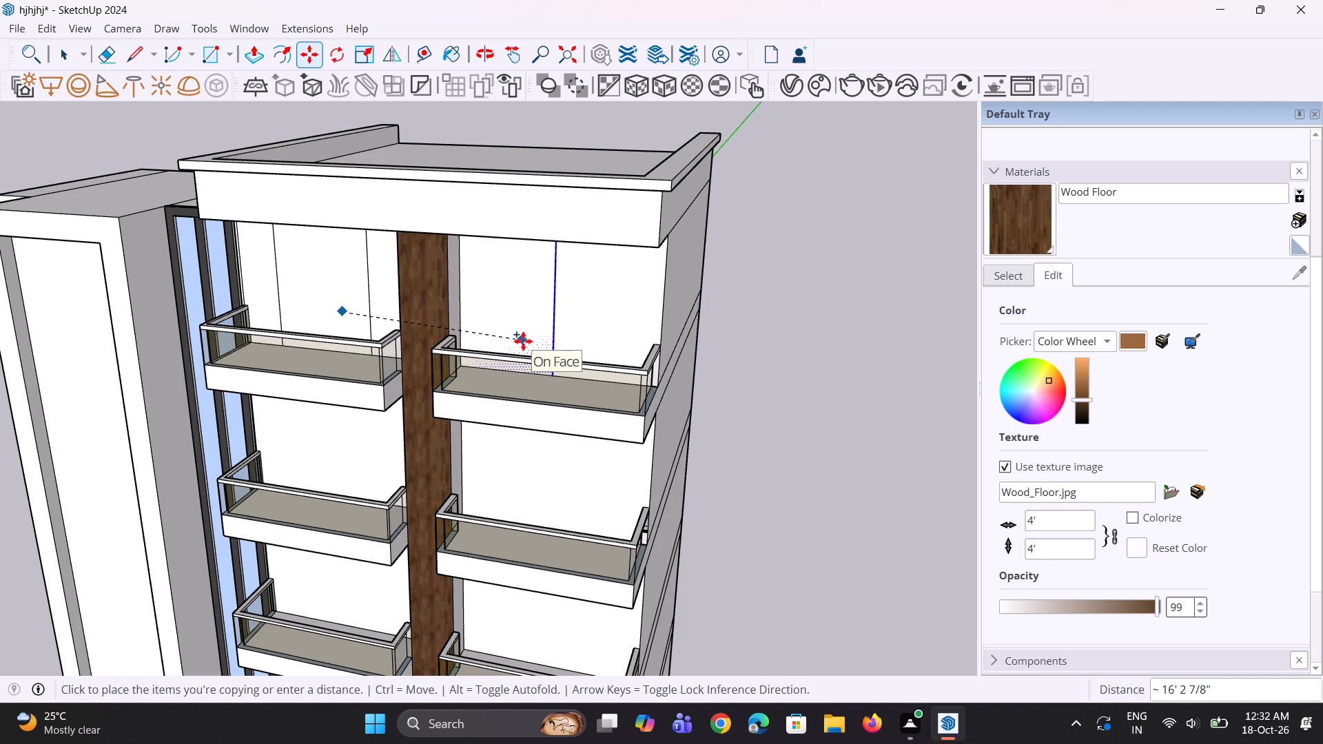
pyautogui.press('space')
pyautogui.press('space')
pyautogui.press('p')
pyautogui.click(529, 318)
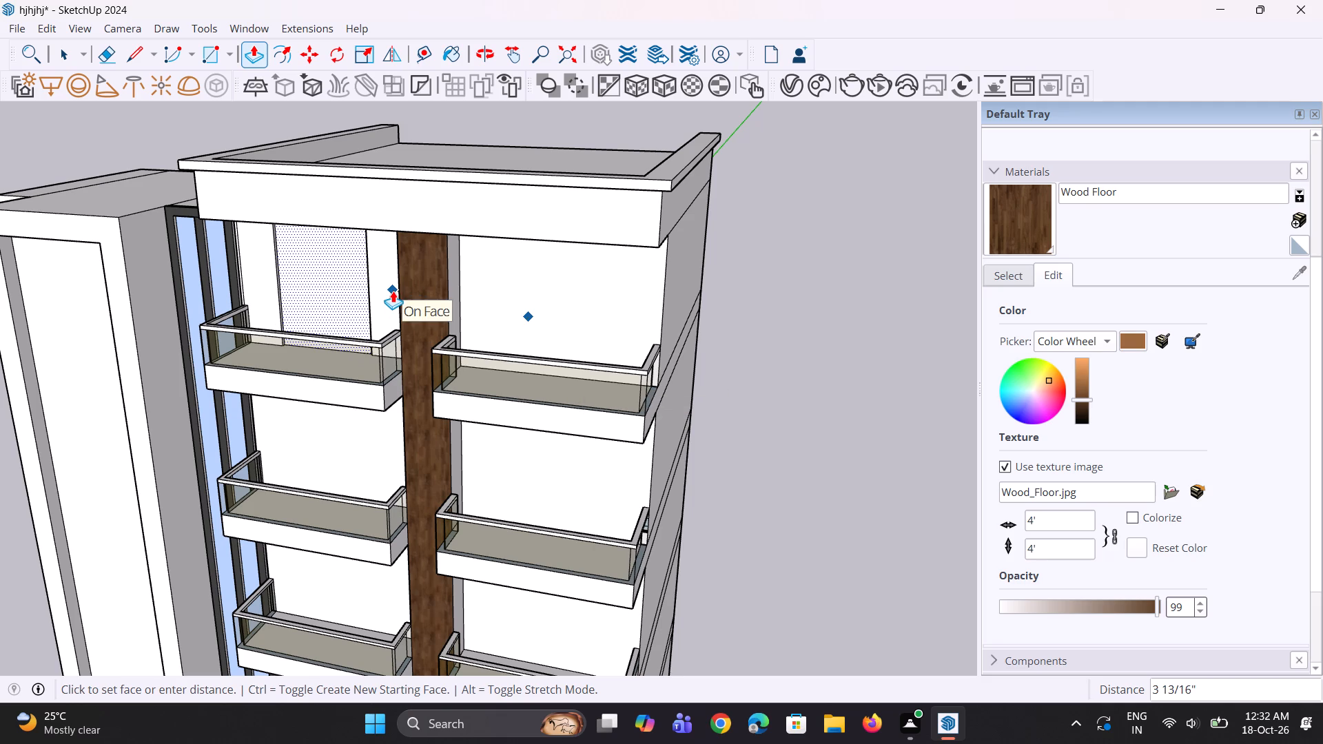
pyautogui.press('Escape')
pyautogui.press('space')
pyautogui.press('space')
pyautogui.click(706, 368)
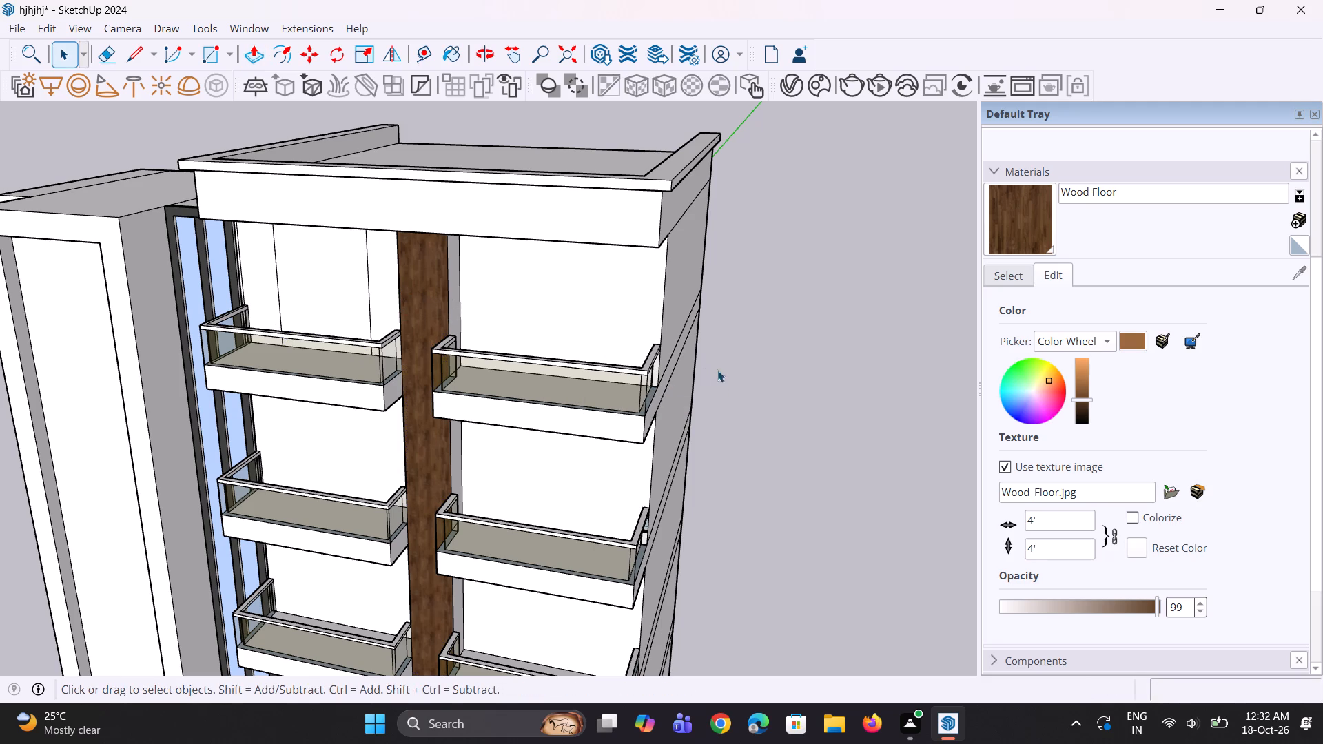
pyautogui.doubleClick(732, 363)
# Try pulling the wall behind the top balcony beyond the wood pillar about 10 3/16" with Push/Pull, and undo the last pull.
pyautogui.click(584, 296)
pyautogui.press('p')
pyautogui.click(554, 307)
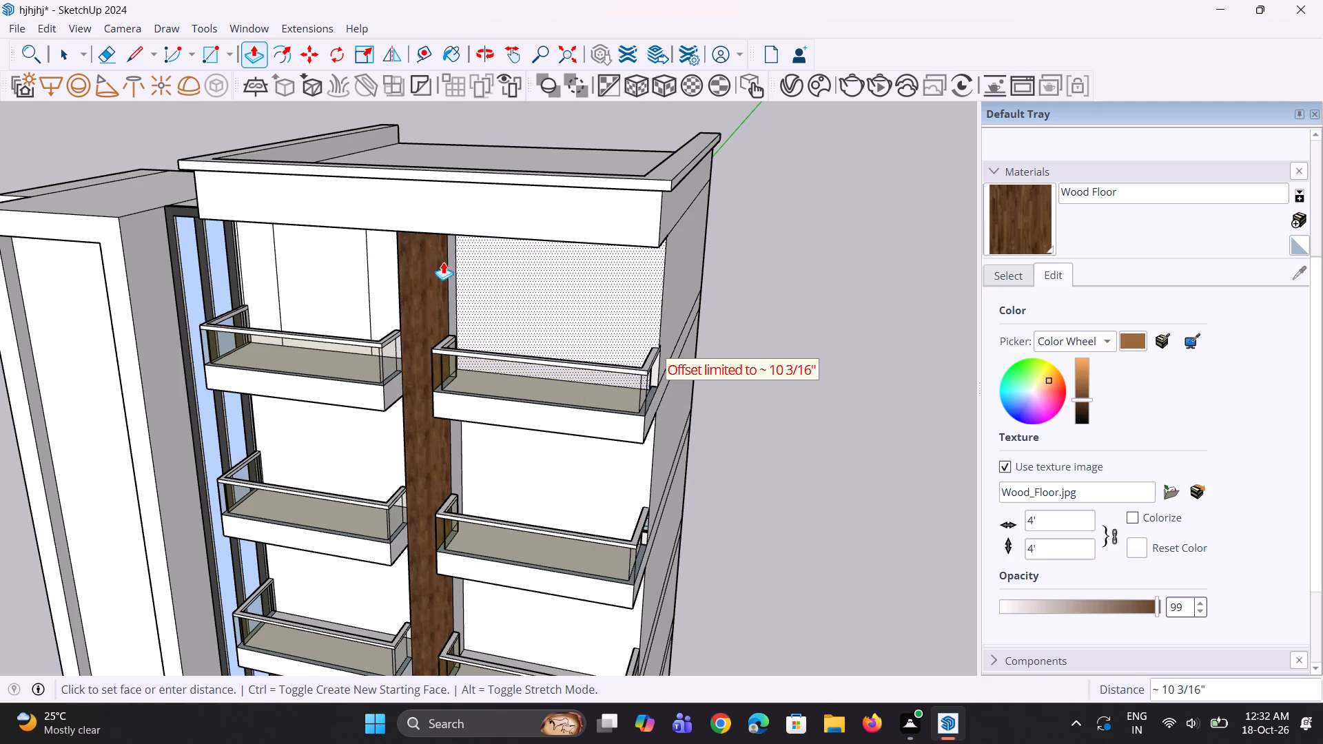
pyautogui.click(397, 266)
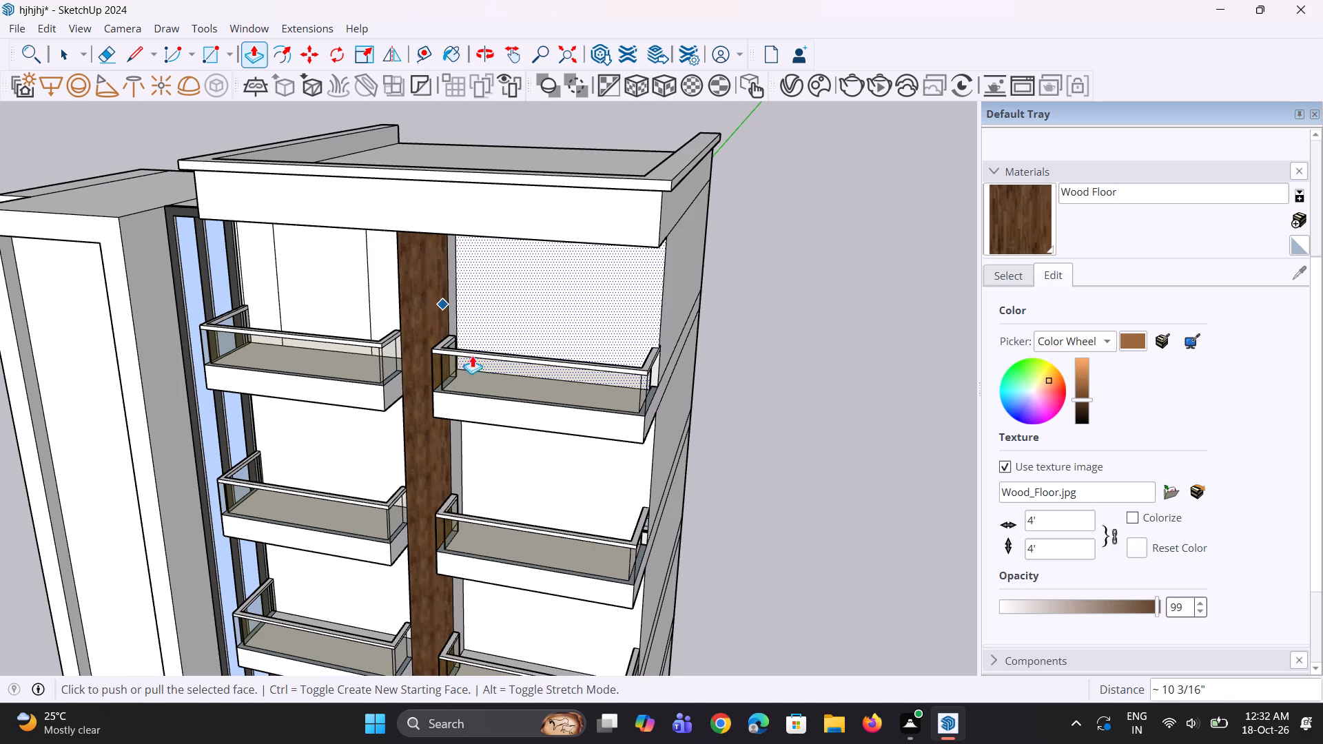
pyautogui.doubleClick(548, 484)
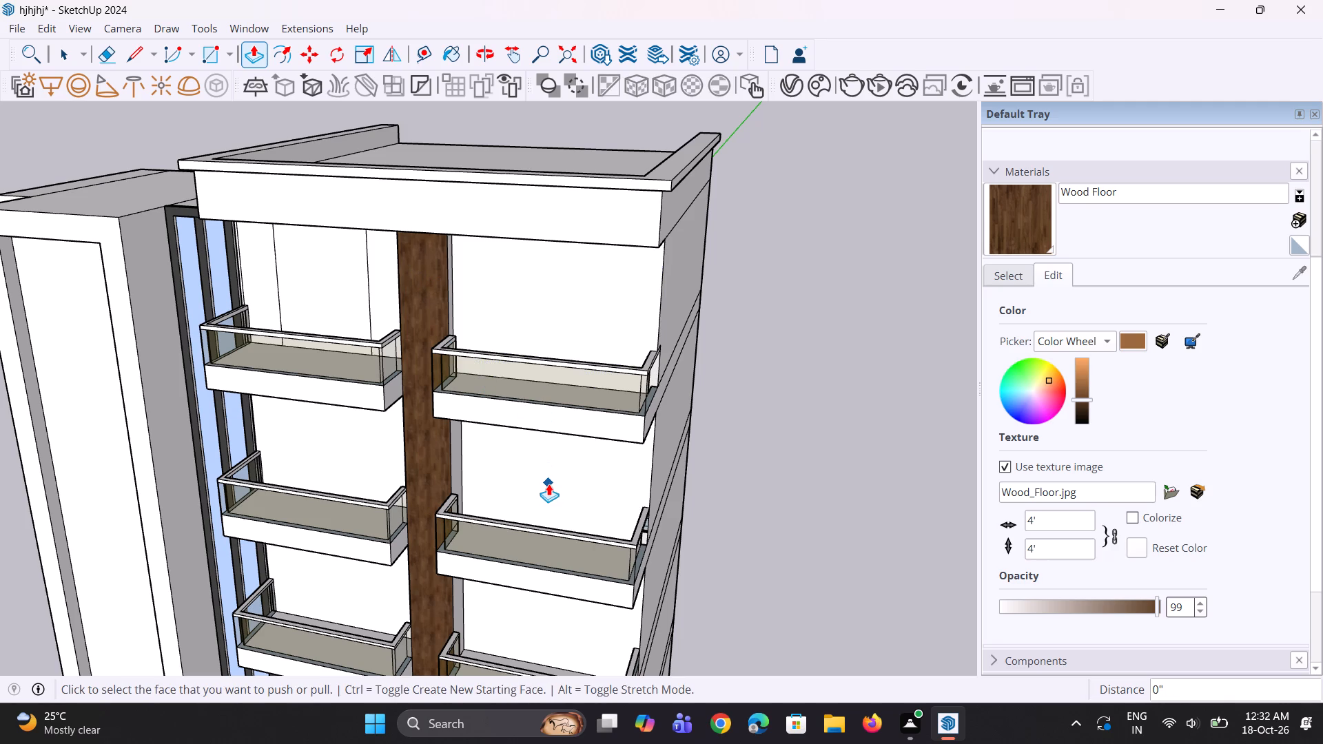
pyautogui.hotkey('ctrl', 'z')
# Push/Pull the wall behind the top balcony beyond the wood pillar flush with the top wall on the pillar's other side.
pyautogui.click(575, 310)
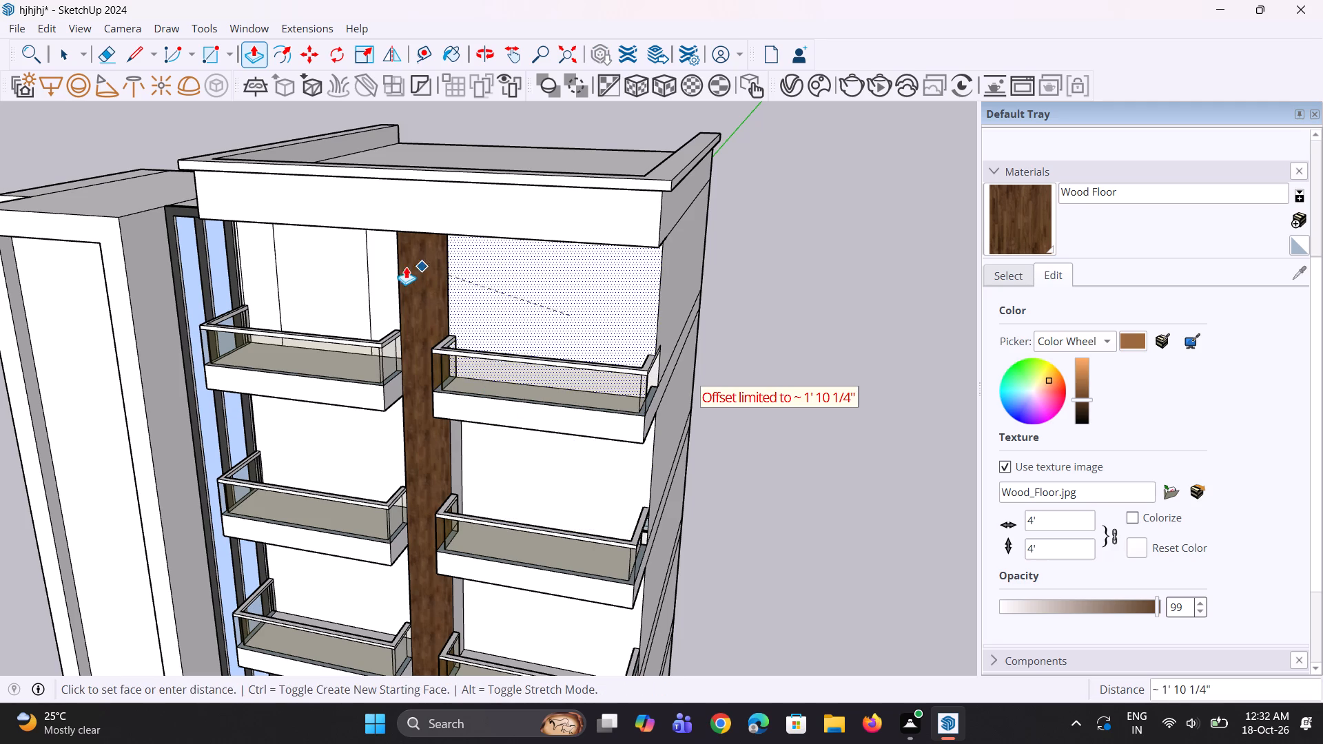
pyautogui.click(389, 267)
pyautogui.press('space')
pyautogui.press('space')
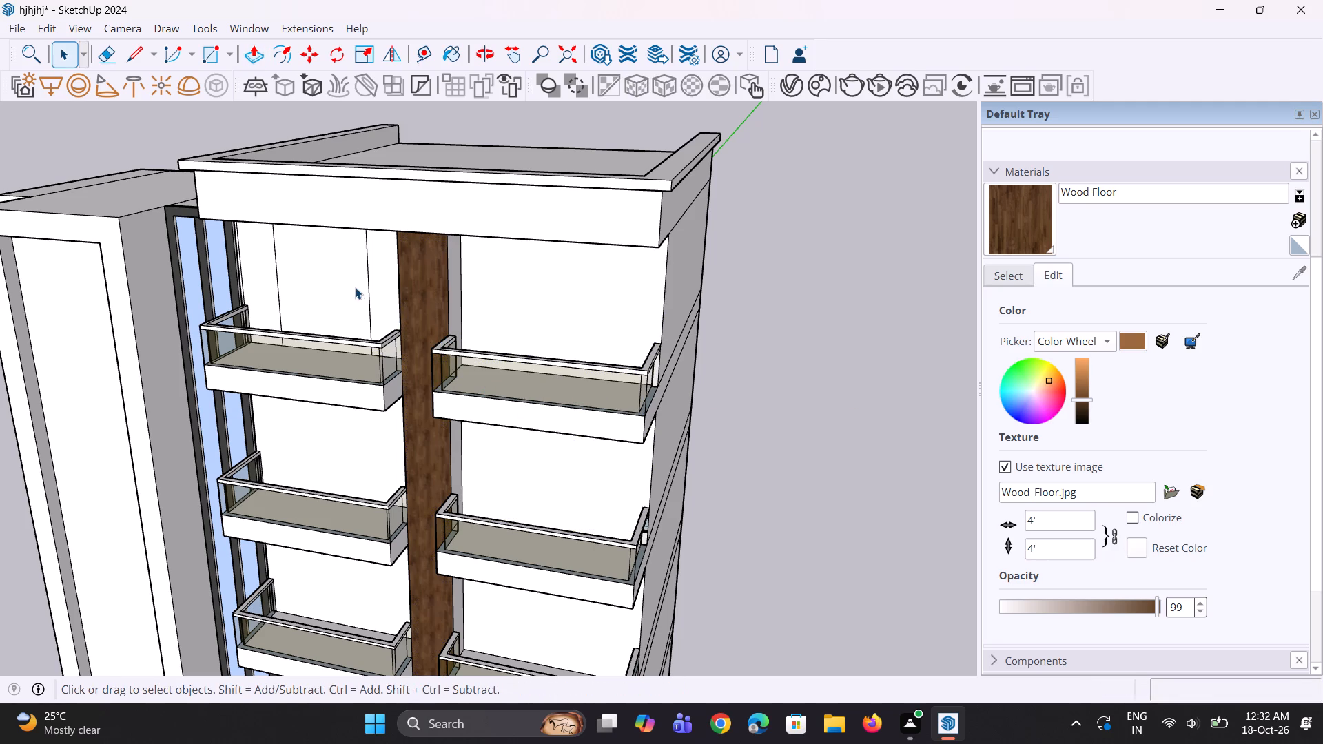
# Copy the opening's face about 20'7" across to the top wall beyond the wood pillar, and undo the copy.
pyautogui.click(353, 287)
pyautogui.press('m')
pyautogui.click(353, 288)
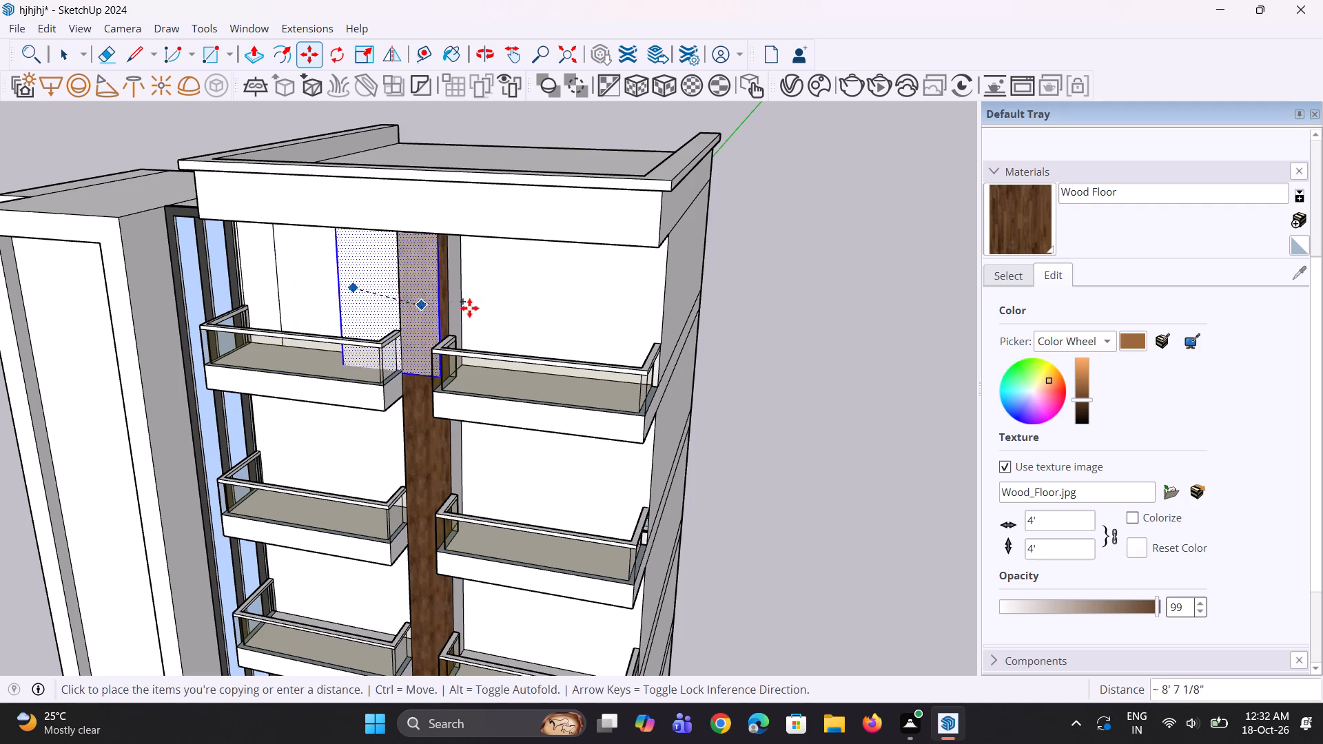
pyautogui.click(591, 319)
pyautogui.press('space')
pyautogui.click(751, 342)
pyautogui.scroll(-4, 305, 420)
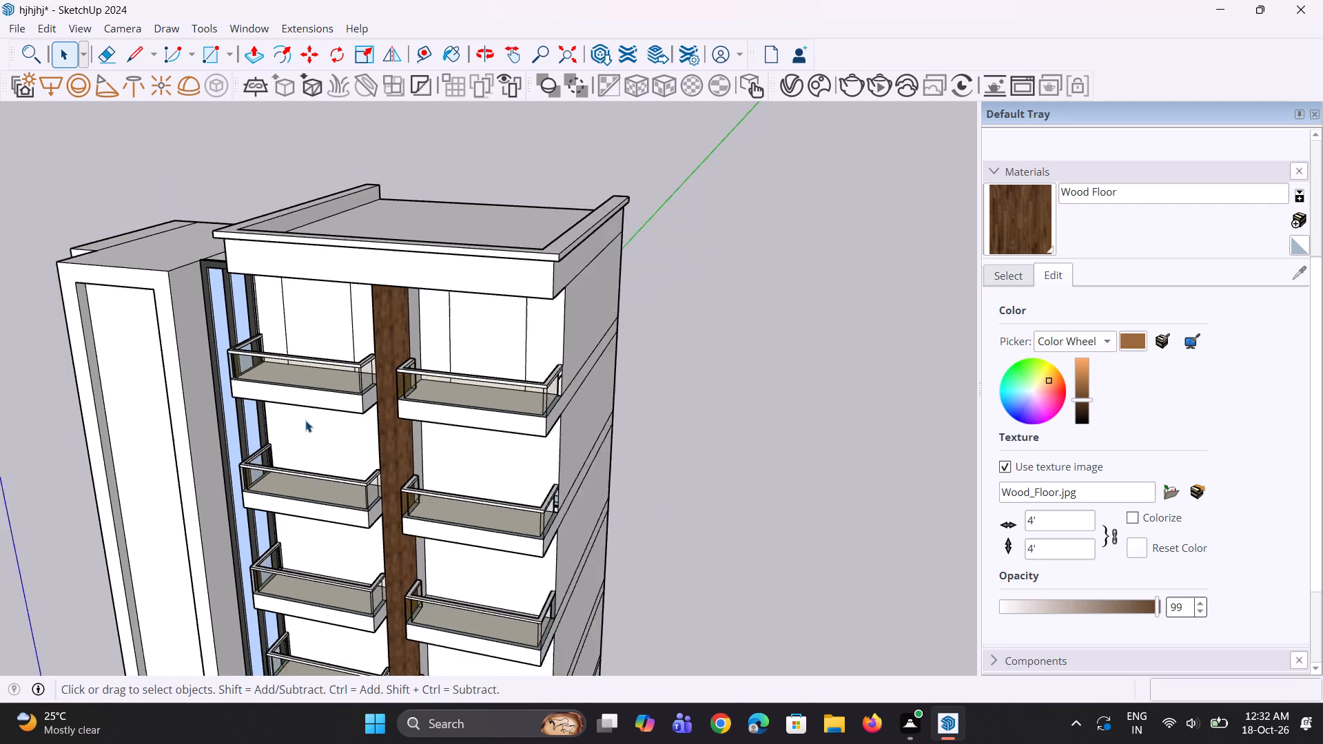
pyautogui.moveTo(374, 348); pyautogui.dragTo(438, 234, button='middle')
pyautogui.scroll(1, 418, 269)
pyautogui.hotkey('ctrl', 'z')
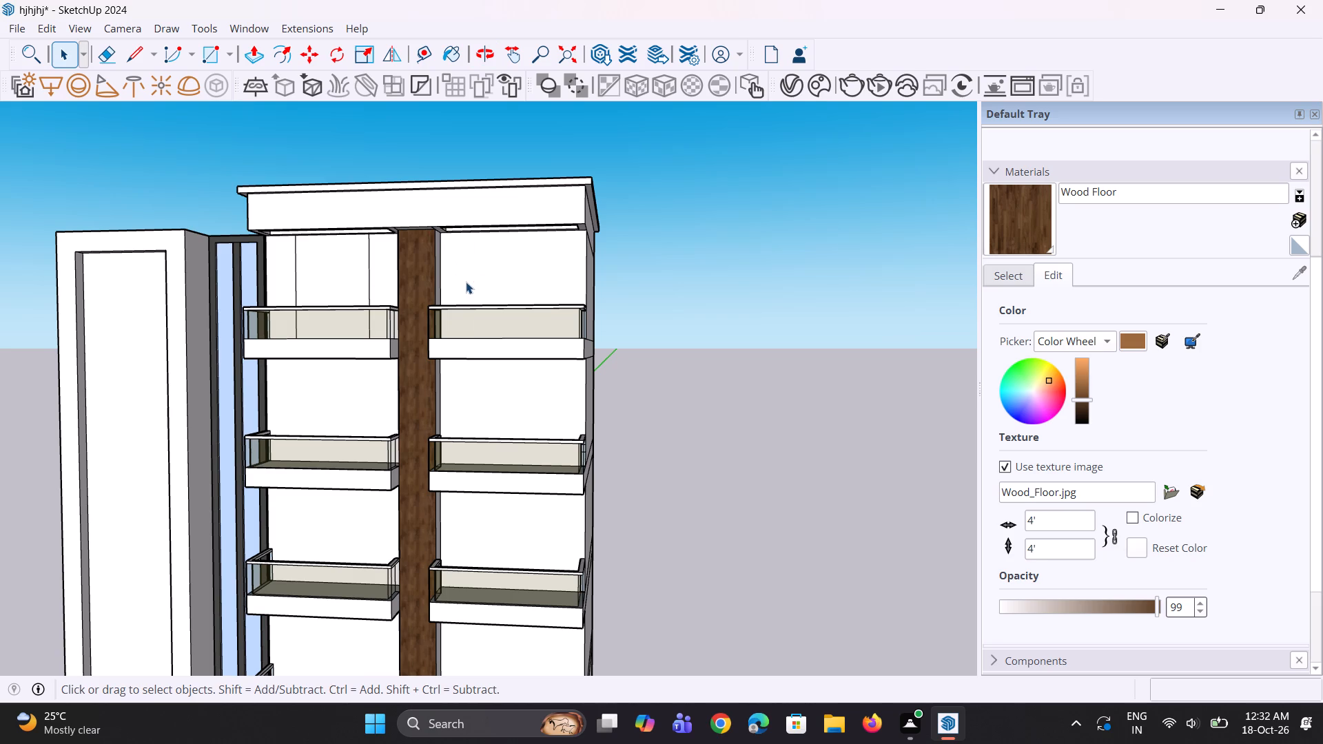
# Copy the opening's face about 20'9" straight across onto the wall behind the top balcony beyond the wood pillar.
pyautogui.press('space')
pyautogui.click(364, 271)
pyautogui.moveTo(380, 330); pyautogui.dragTo(378, 360, button='middle')
pyautogui.scroll(1, 362, 337)
pyautogui.press('m')
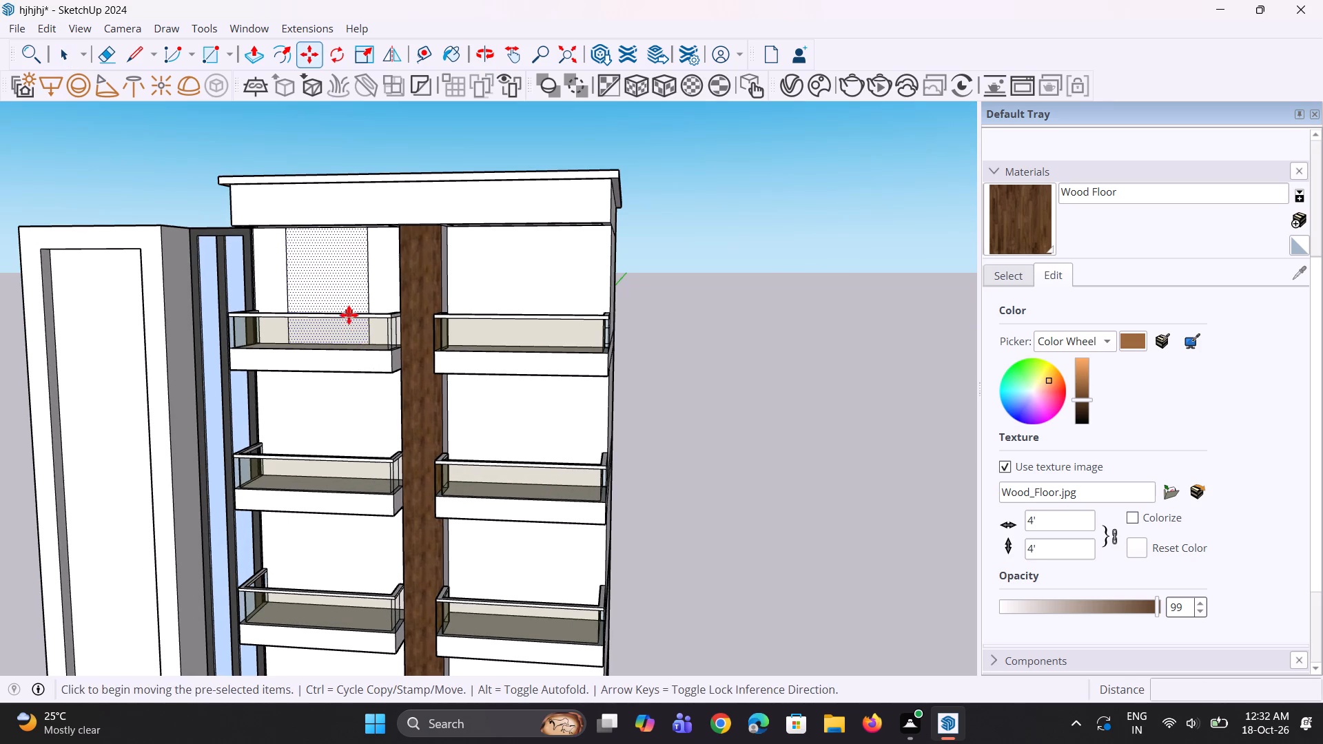
pyautogui.click(338, 280)
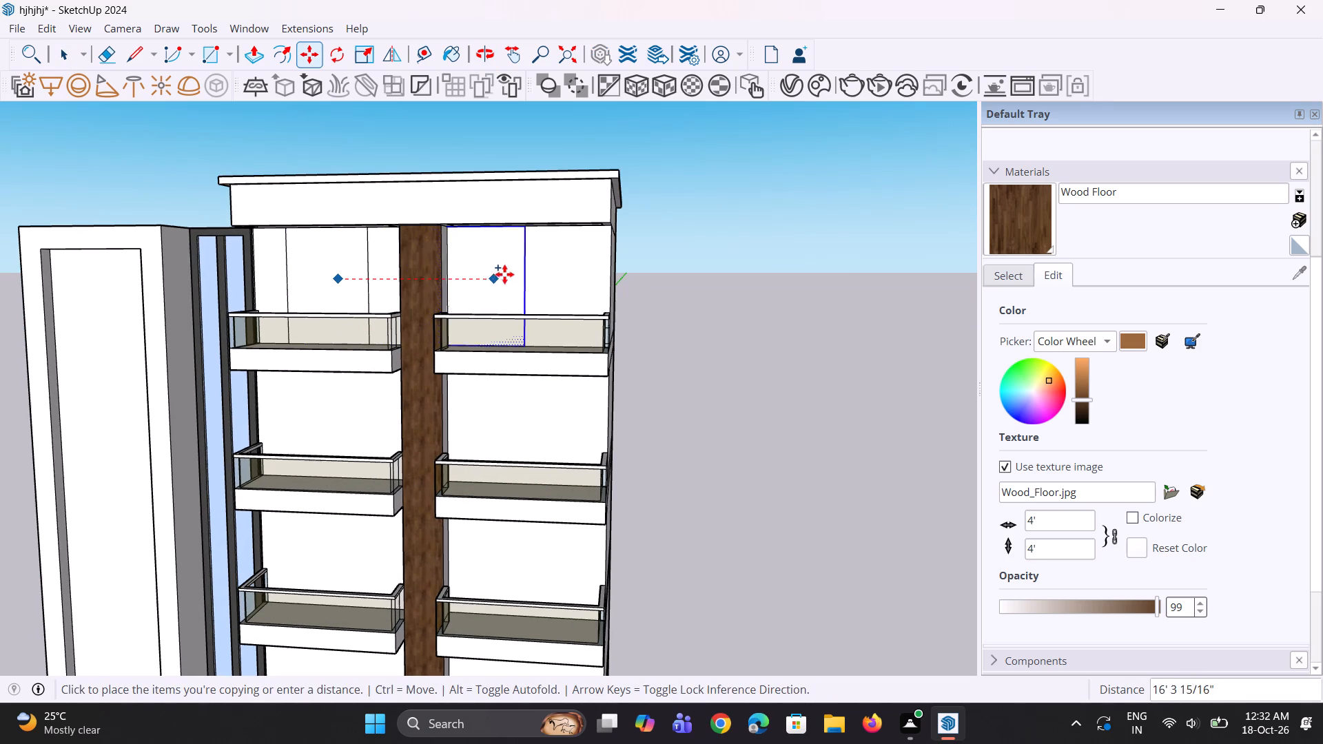
pyautogui.click(539, 277)
pyautogui.press('space')
pyautogui.press('space')
pyautogui.click(678, 357)
# Push/Pull the wall behind the second balcony down, beyond the pillar, by 3 13/16" to align with the wall above.
pyautogui.moveTo(479, 446); pyautogui.dragTo(461, 484, button='middle')
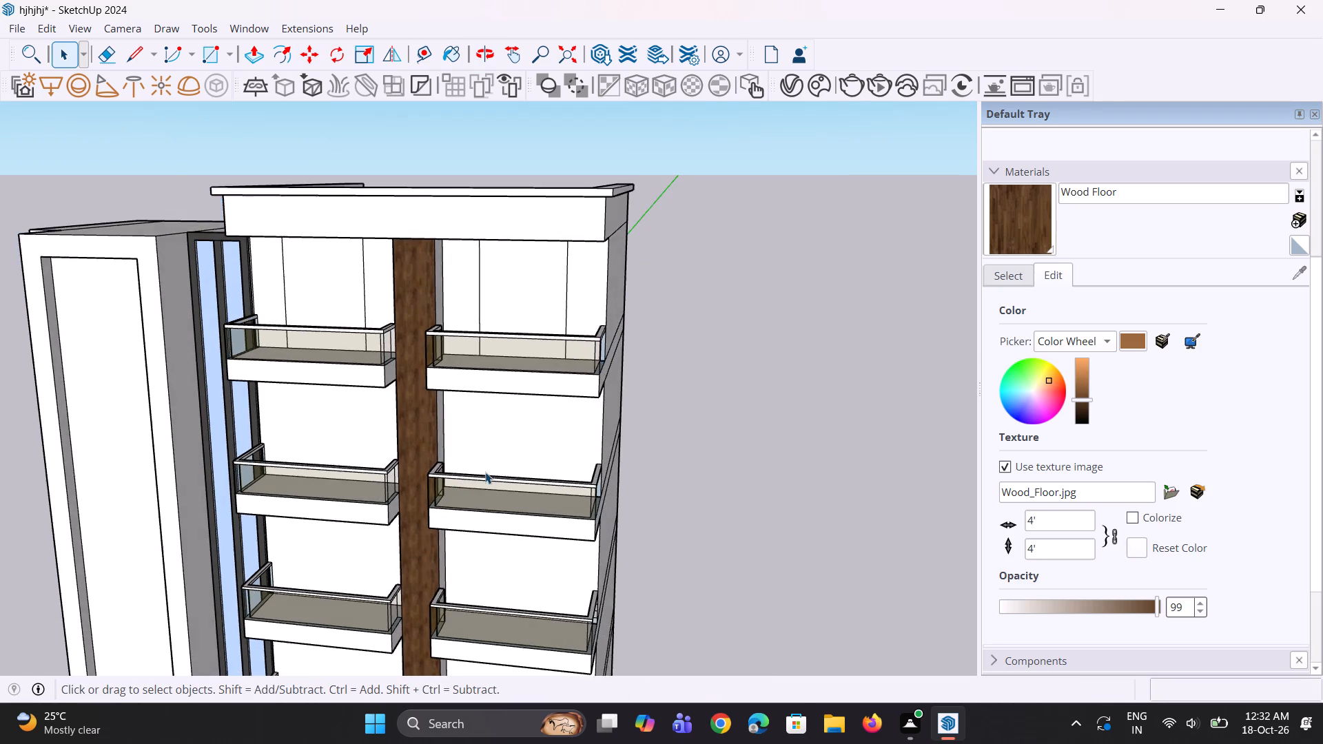
pyautogui.scroll(3, 486, 472)
pyautogui.press('p')
pyautogui.click(571, 400)
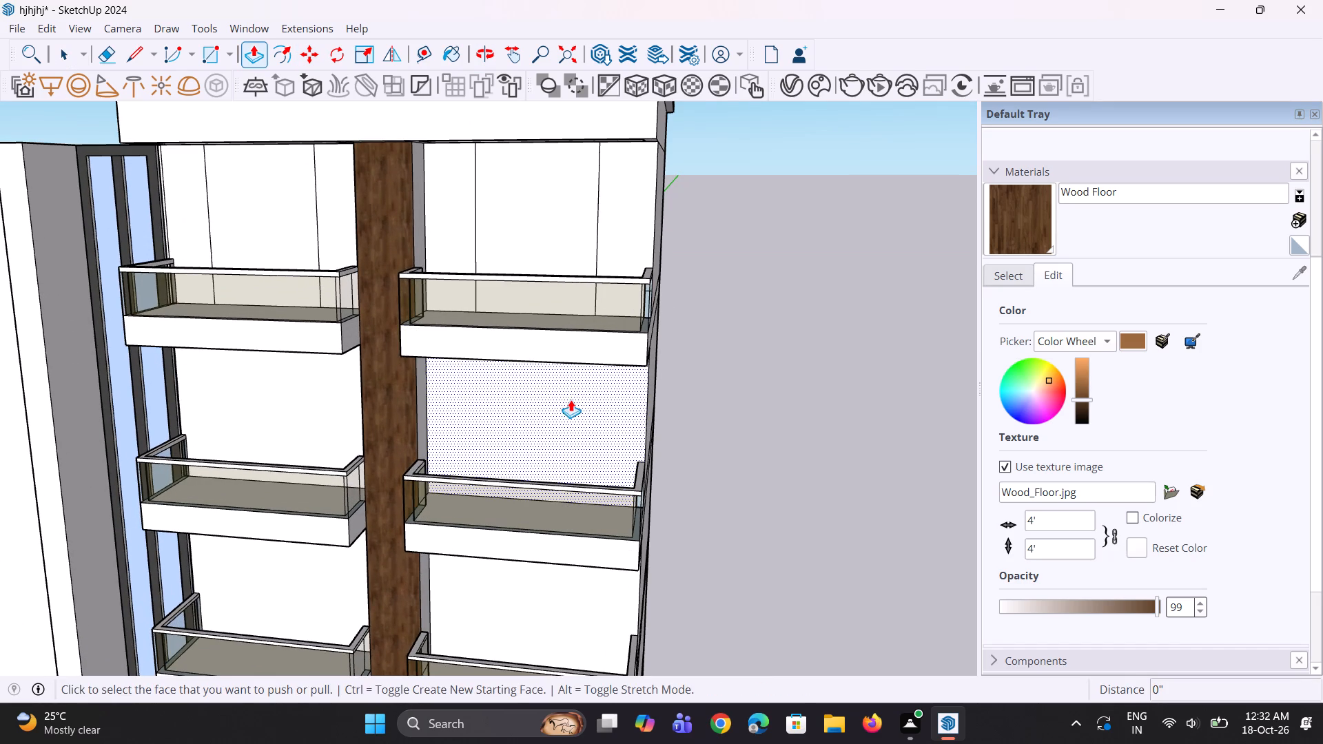
pyautogui.click(608, 258)
# Repeat the same push/pull on the remaining walls behind the lower balconies on both sides of the wood pillar.
pyautogui.scroll(1, 317, 508)
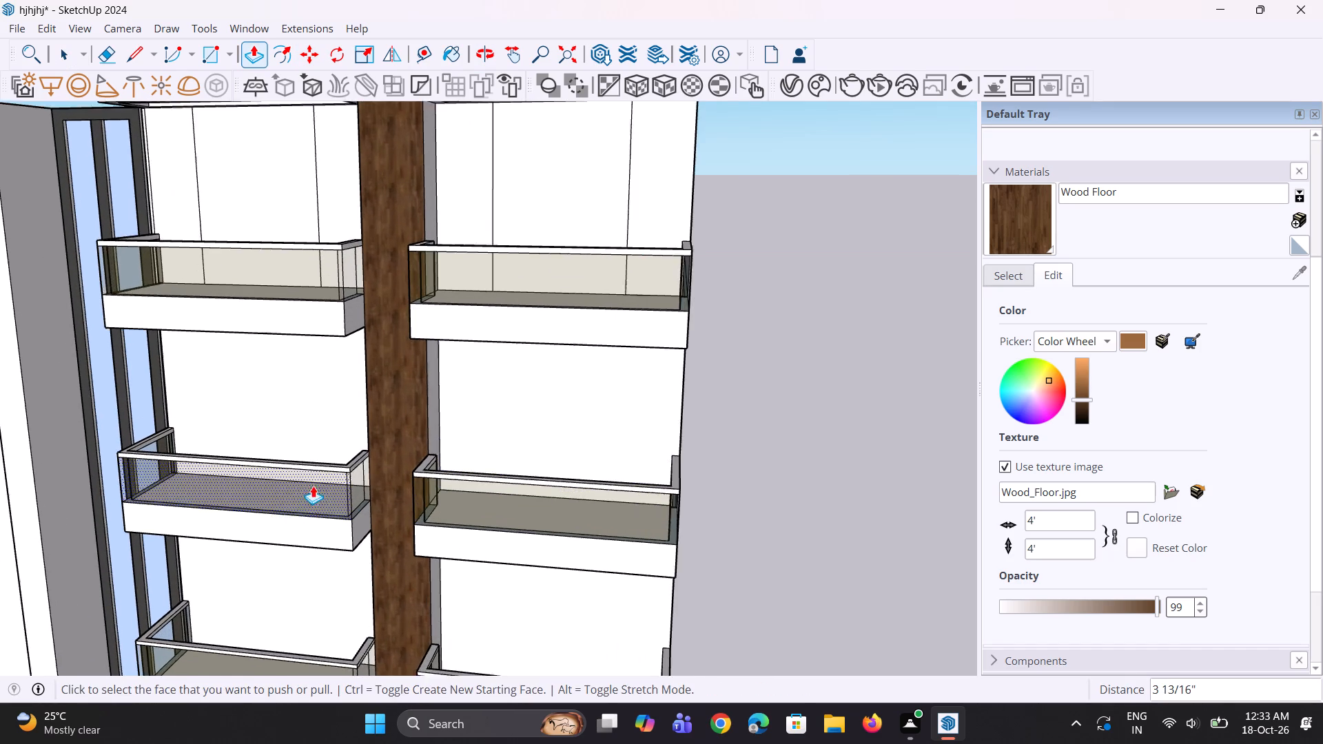
pyautogui.scroll(1, 313, 486)
pyautogui.doubleClick(316, 441)
pyautogui.doubleClick(257, 612)
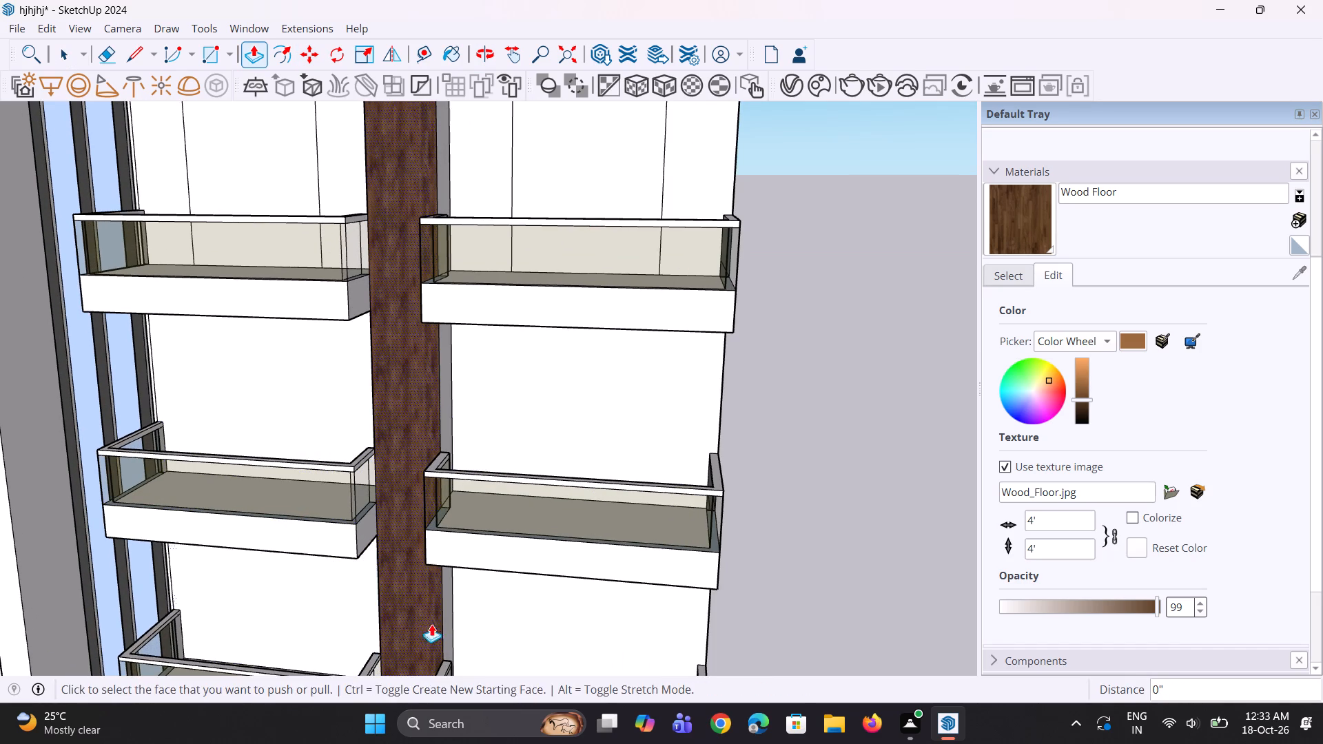
pyautogui.doubleClick(487, 624)
pyautogui.scroll(-13, 409, 511)
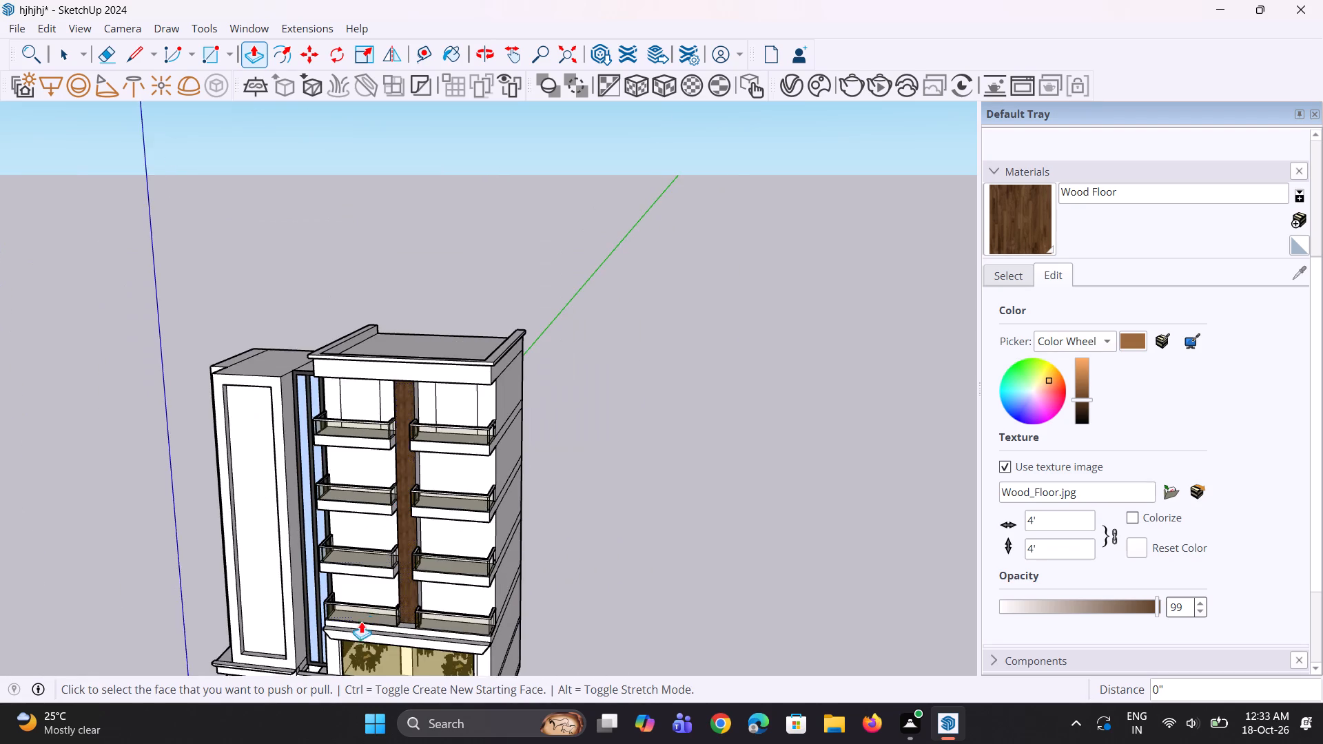
pyautogui.scroll(3, 358, 630)
pyautogui.doubleClick(377, 579)
pyautogui.doubleClick(460, 583)
pyautogui.moveTo(468, 589); pyautogui.dragTo(446, 627, button='middle')
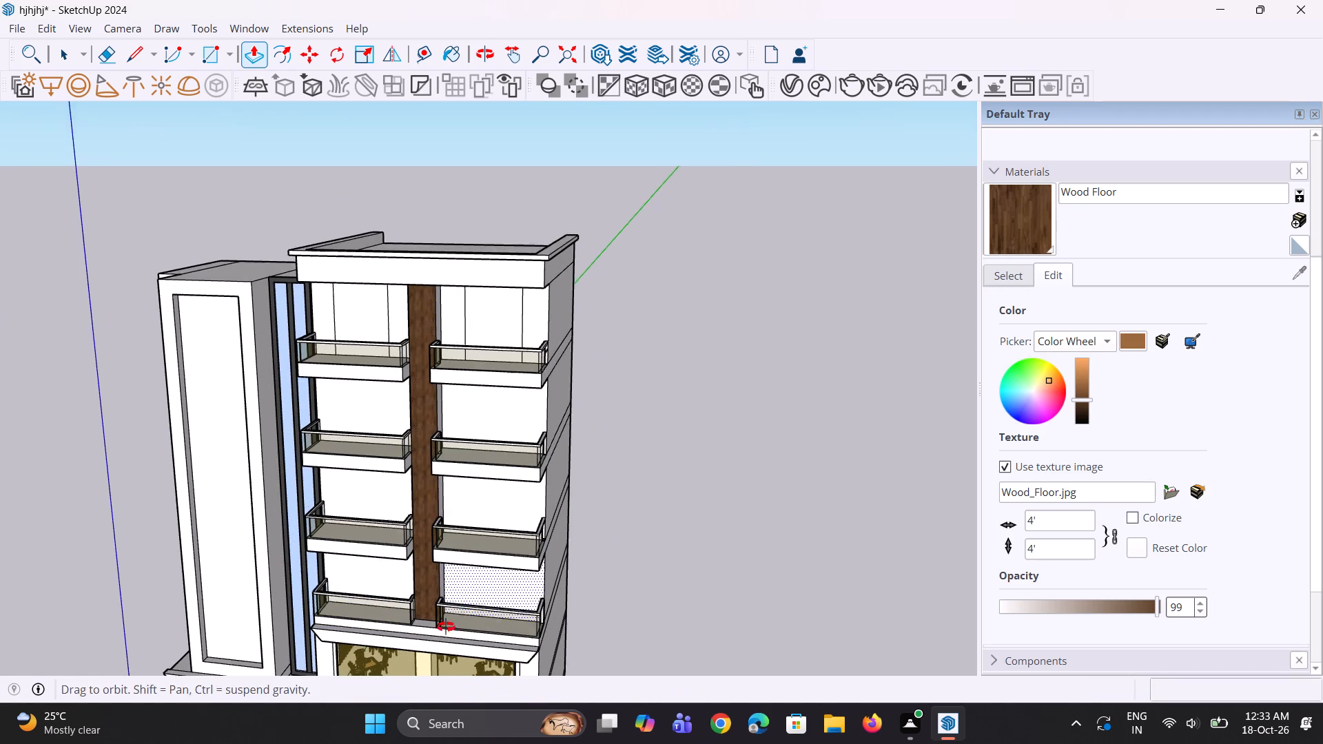
pyautogui.moveTo(446, 627); pyautogui.dragTo(438, 633, button='middle')
pyautogui.press('space')
pyautogui.press('space')
pyautogui.click(615, 537)
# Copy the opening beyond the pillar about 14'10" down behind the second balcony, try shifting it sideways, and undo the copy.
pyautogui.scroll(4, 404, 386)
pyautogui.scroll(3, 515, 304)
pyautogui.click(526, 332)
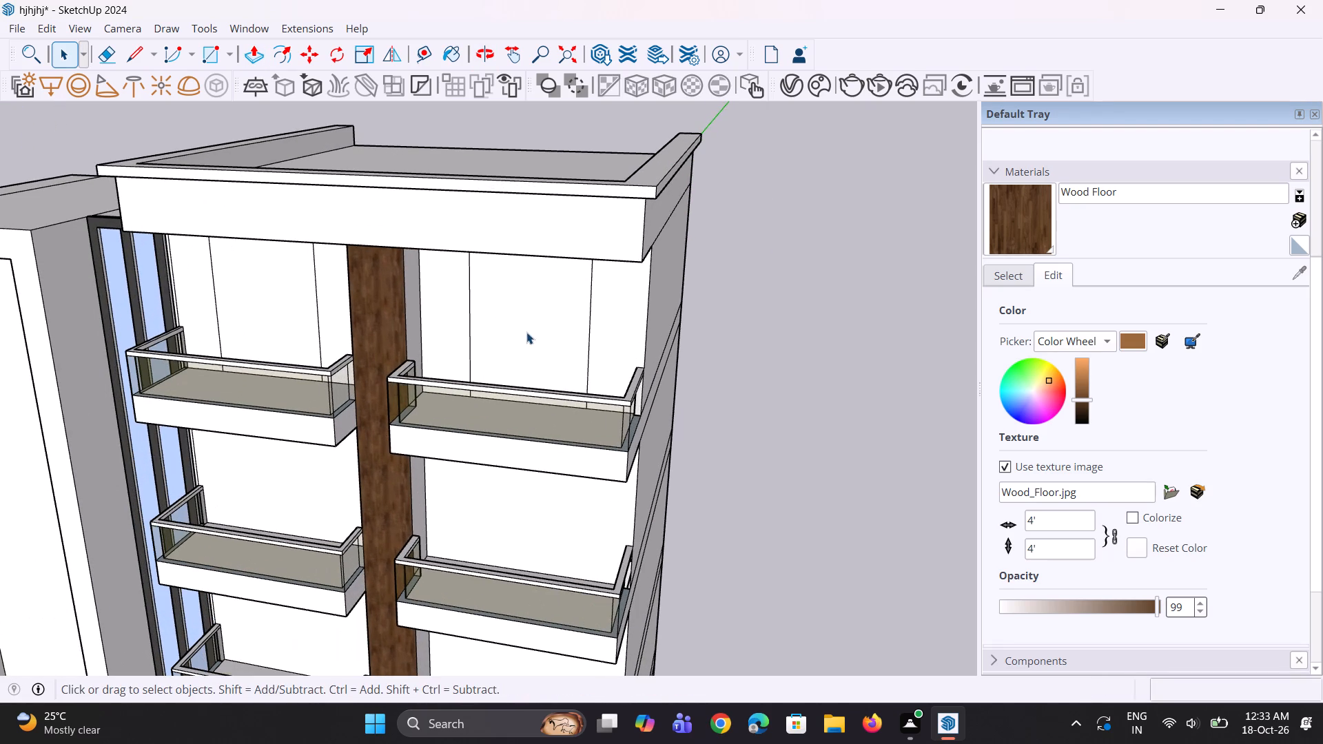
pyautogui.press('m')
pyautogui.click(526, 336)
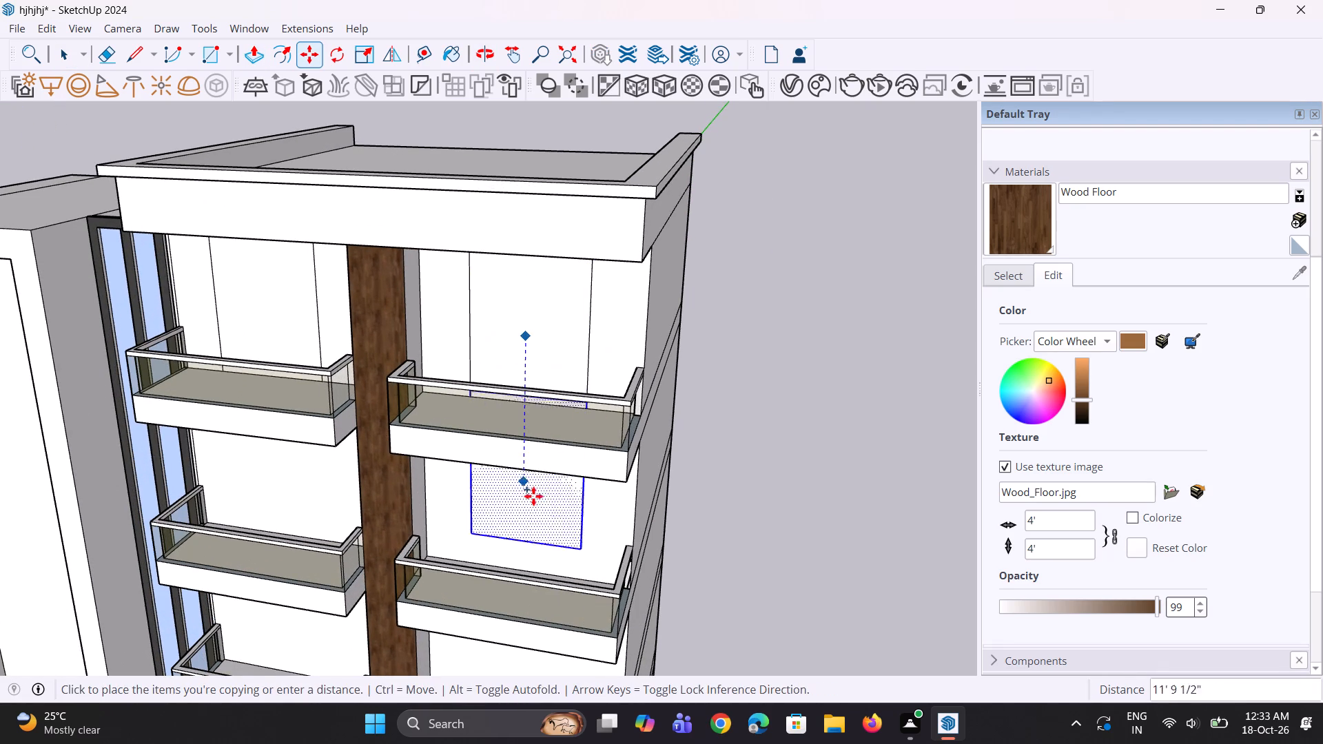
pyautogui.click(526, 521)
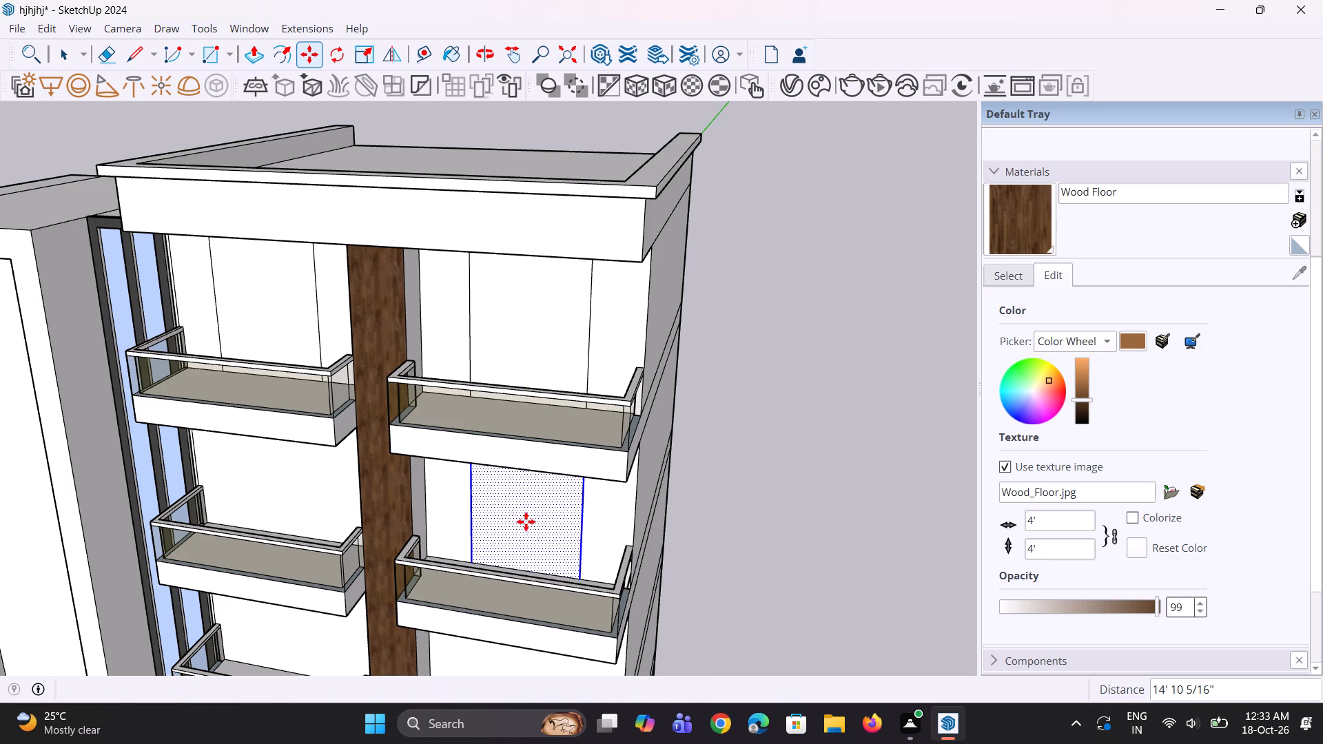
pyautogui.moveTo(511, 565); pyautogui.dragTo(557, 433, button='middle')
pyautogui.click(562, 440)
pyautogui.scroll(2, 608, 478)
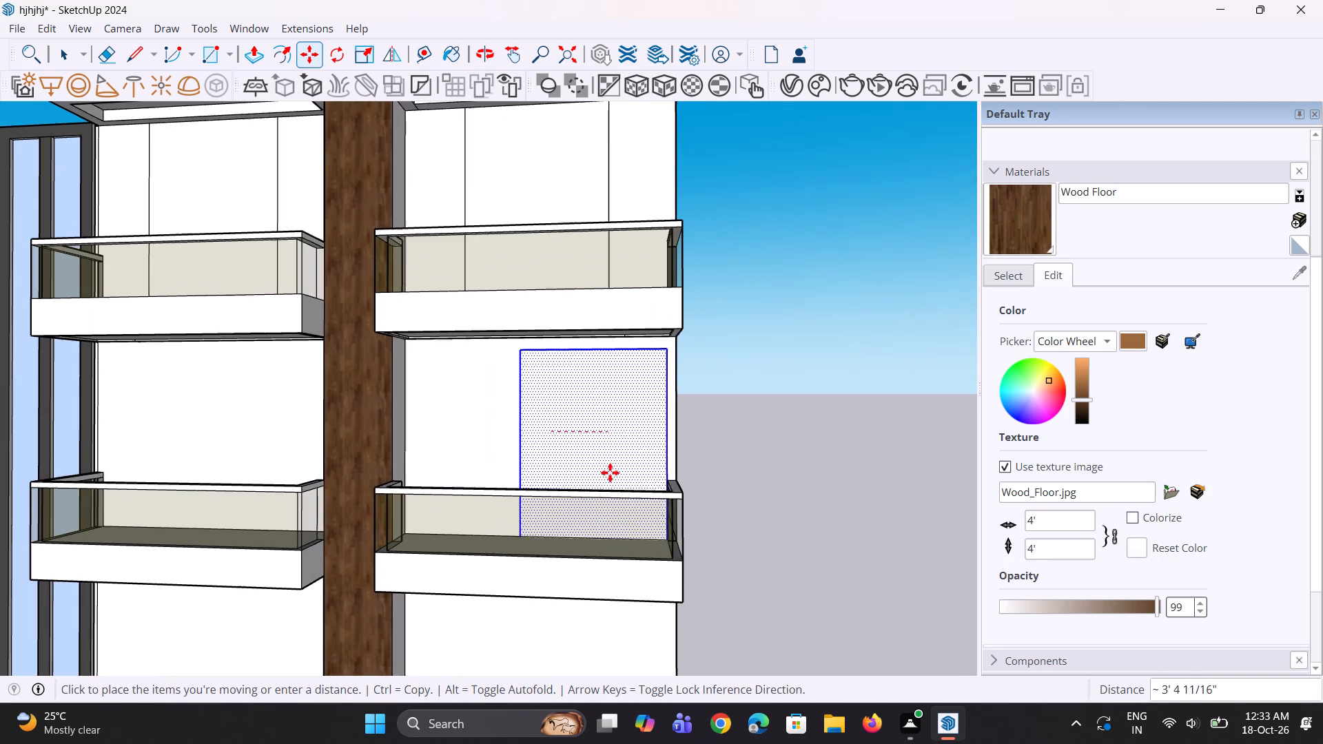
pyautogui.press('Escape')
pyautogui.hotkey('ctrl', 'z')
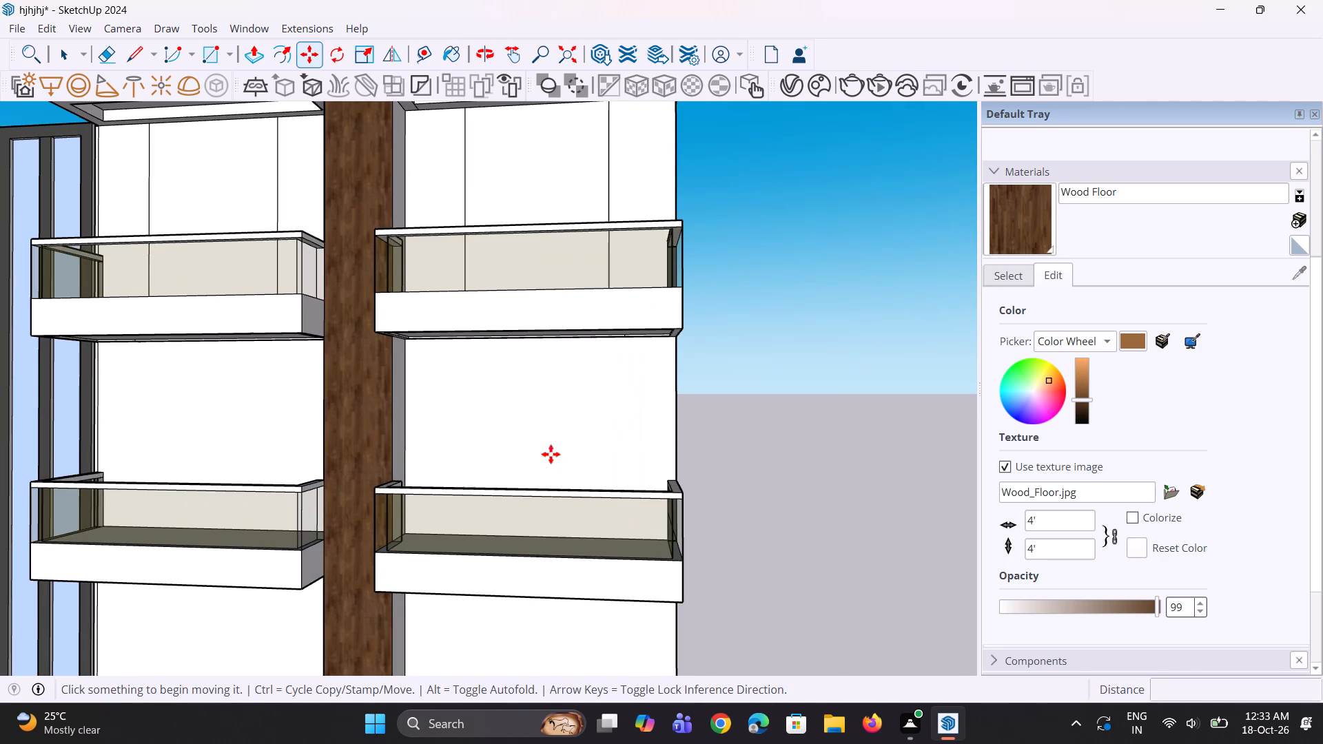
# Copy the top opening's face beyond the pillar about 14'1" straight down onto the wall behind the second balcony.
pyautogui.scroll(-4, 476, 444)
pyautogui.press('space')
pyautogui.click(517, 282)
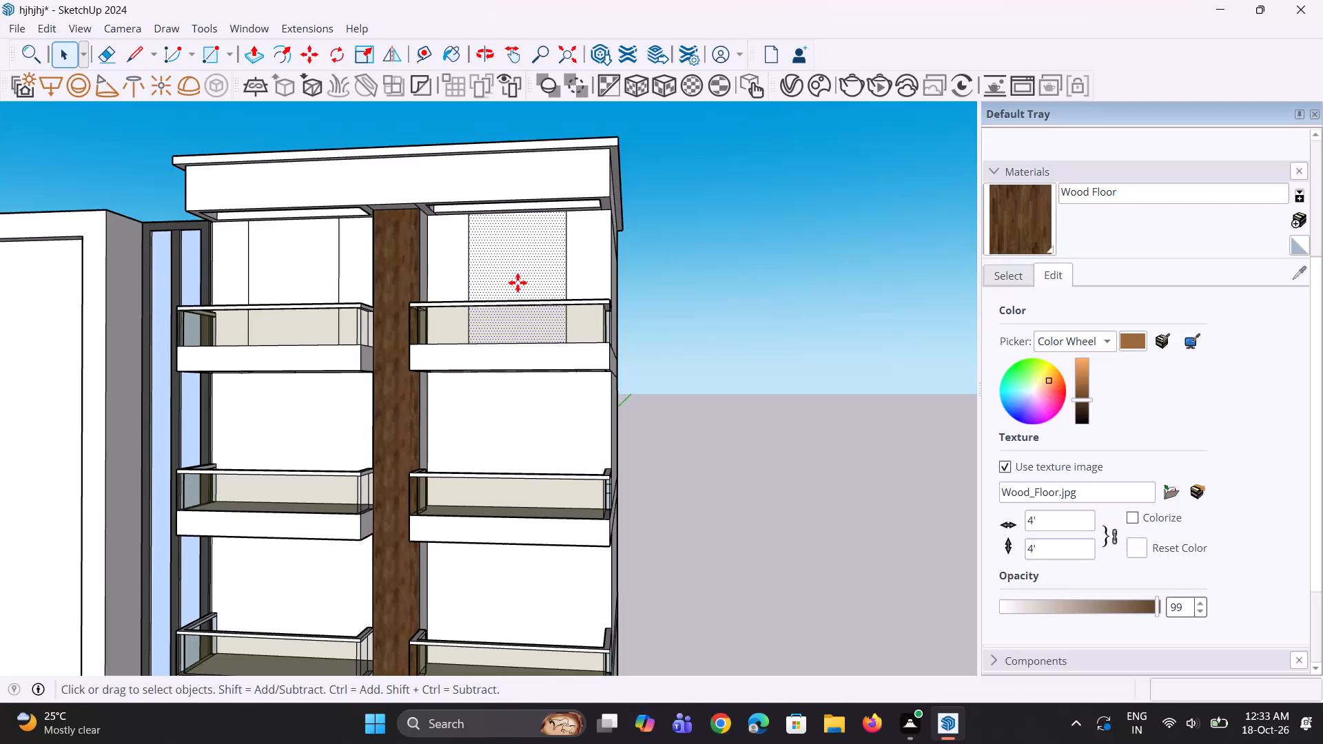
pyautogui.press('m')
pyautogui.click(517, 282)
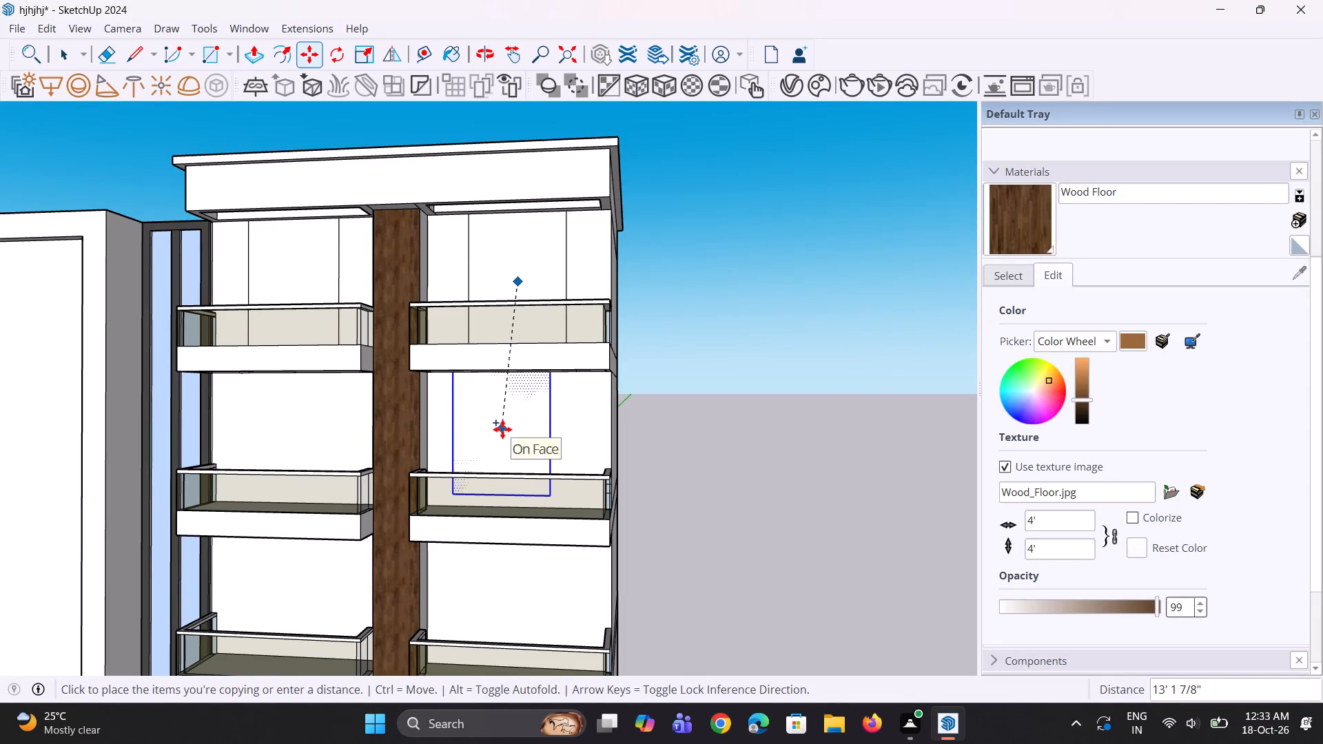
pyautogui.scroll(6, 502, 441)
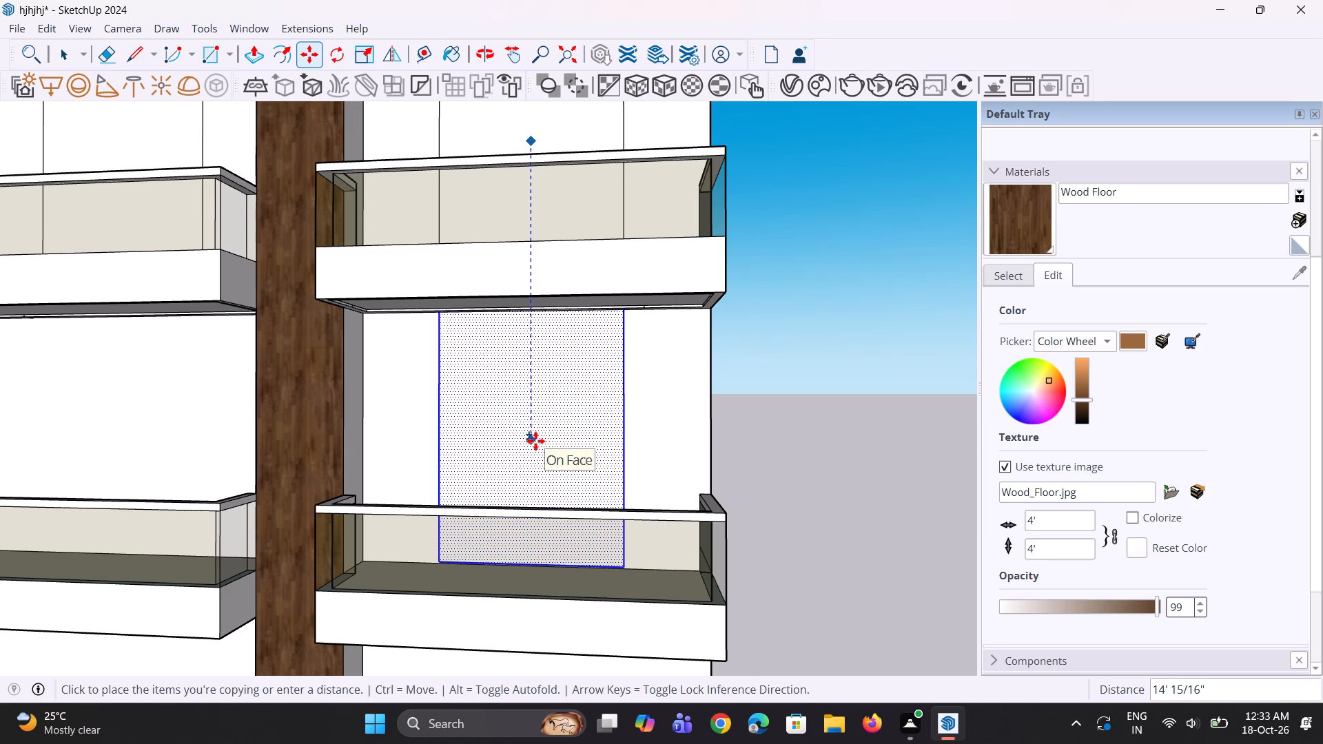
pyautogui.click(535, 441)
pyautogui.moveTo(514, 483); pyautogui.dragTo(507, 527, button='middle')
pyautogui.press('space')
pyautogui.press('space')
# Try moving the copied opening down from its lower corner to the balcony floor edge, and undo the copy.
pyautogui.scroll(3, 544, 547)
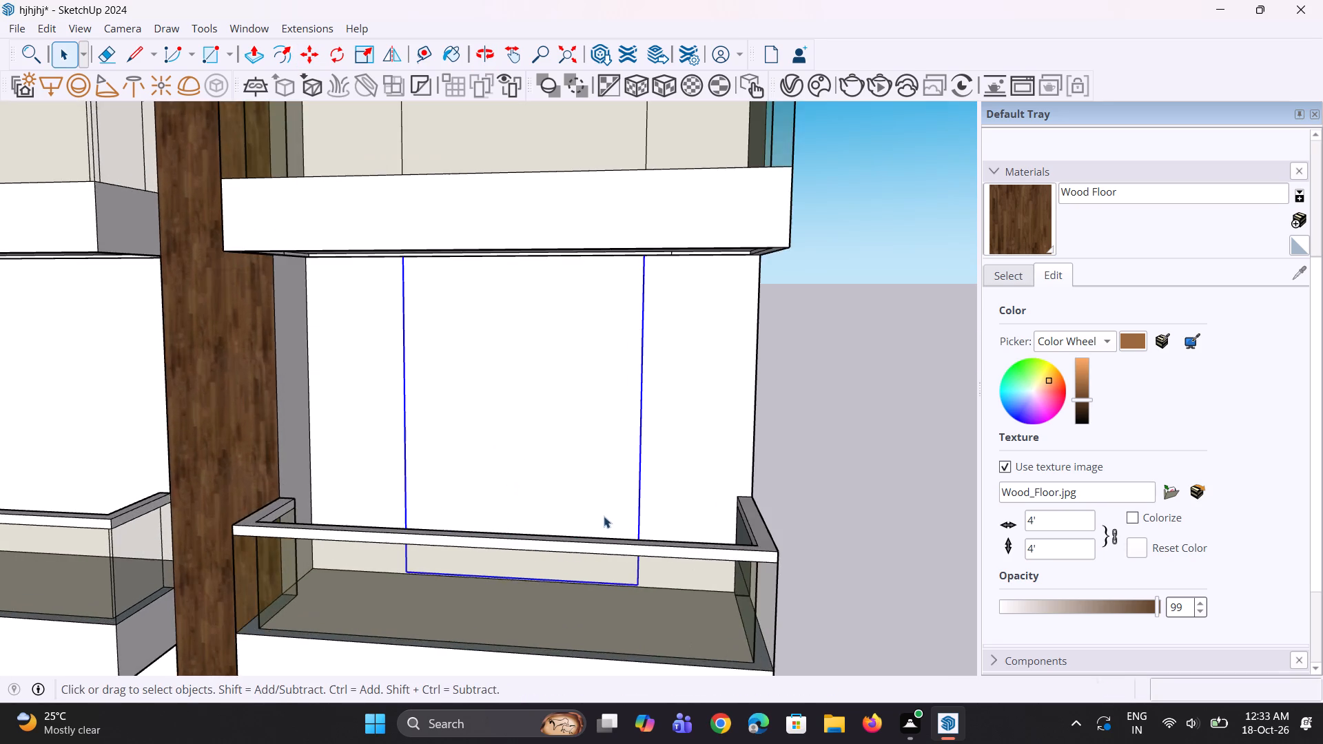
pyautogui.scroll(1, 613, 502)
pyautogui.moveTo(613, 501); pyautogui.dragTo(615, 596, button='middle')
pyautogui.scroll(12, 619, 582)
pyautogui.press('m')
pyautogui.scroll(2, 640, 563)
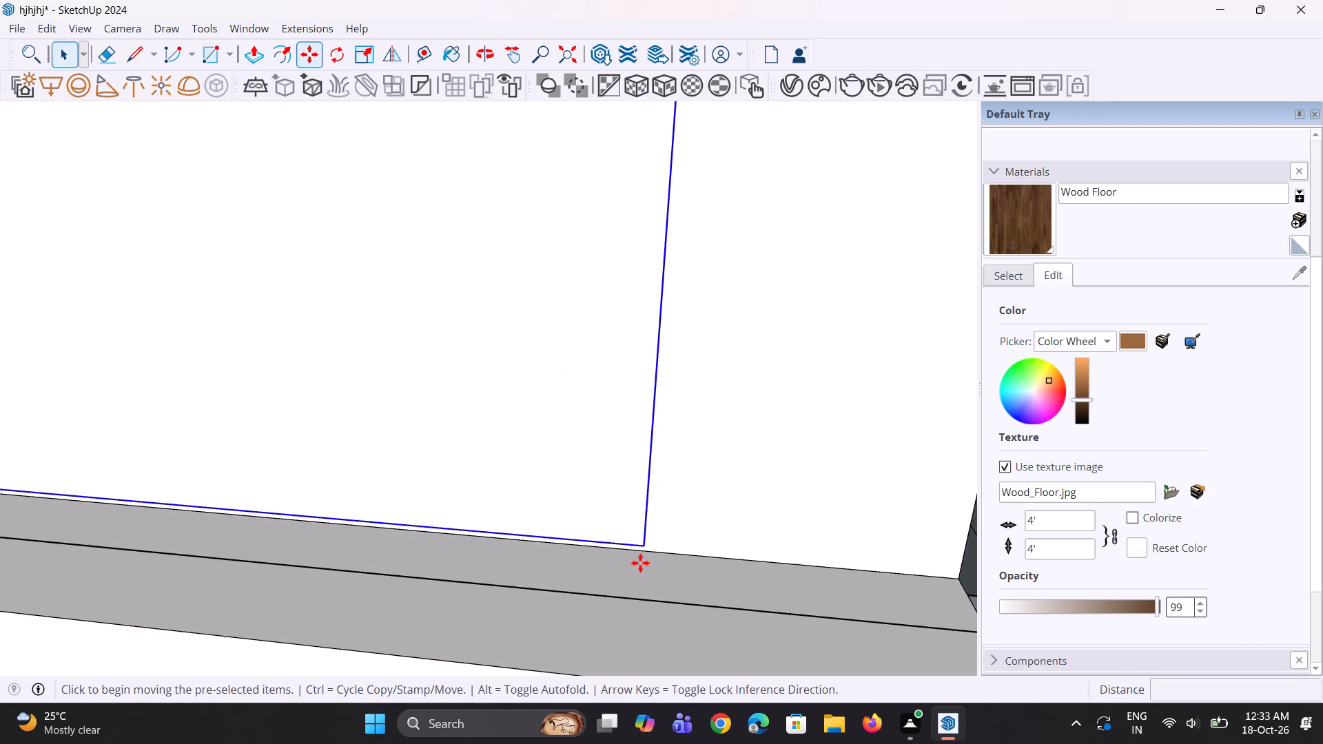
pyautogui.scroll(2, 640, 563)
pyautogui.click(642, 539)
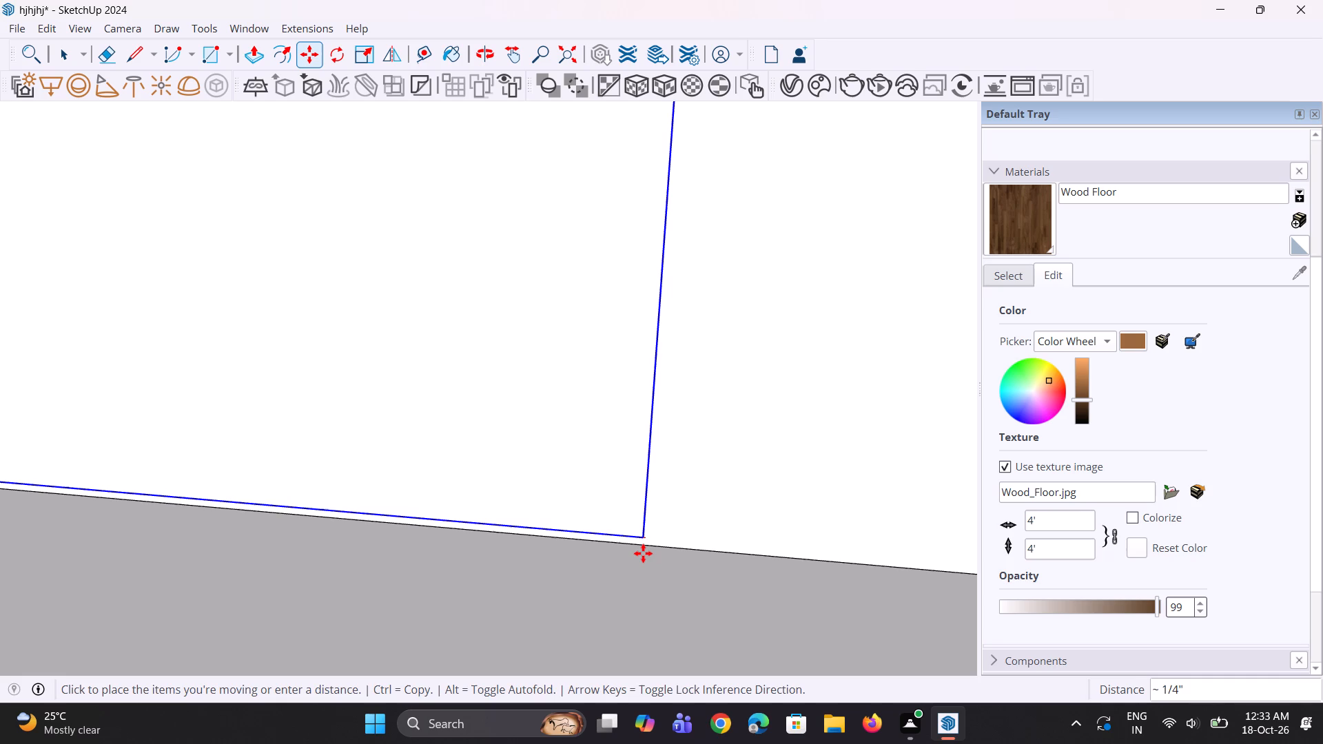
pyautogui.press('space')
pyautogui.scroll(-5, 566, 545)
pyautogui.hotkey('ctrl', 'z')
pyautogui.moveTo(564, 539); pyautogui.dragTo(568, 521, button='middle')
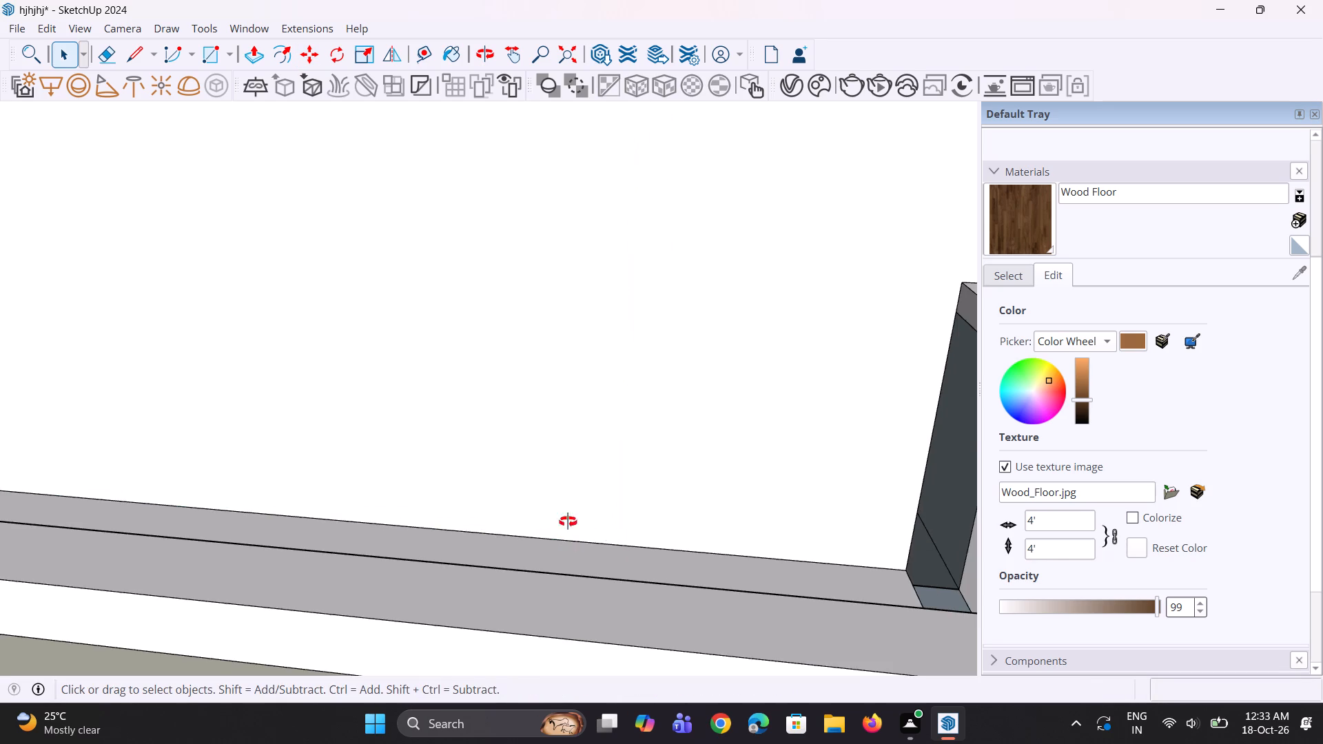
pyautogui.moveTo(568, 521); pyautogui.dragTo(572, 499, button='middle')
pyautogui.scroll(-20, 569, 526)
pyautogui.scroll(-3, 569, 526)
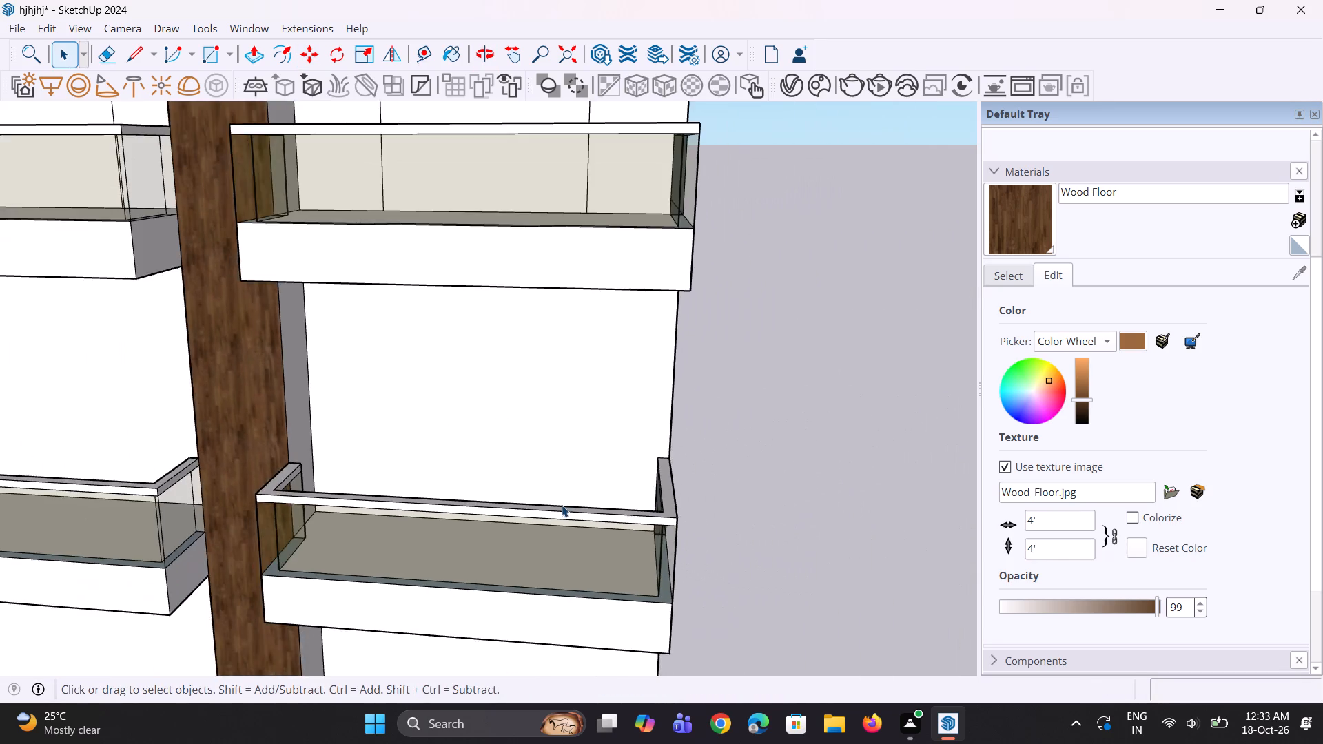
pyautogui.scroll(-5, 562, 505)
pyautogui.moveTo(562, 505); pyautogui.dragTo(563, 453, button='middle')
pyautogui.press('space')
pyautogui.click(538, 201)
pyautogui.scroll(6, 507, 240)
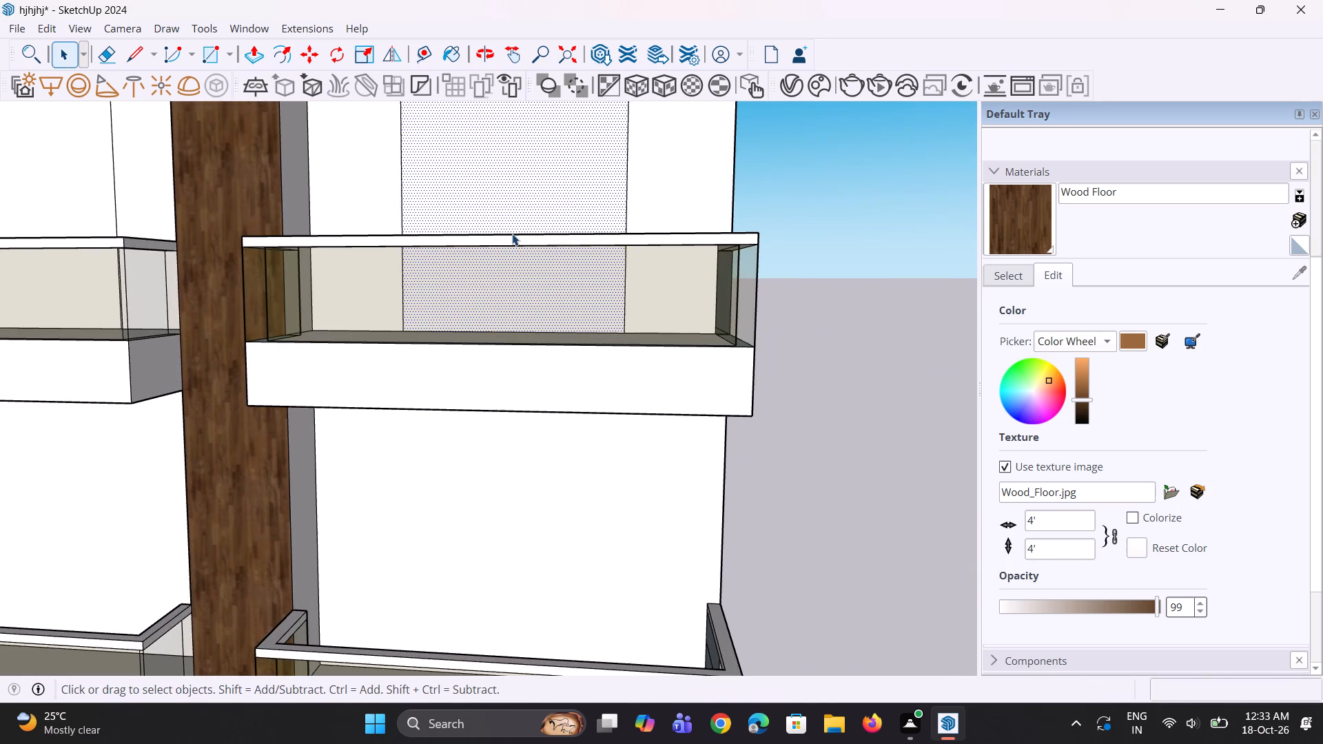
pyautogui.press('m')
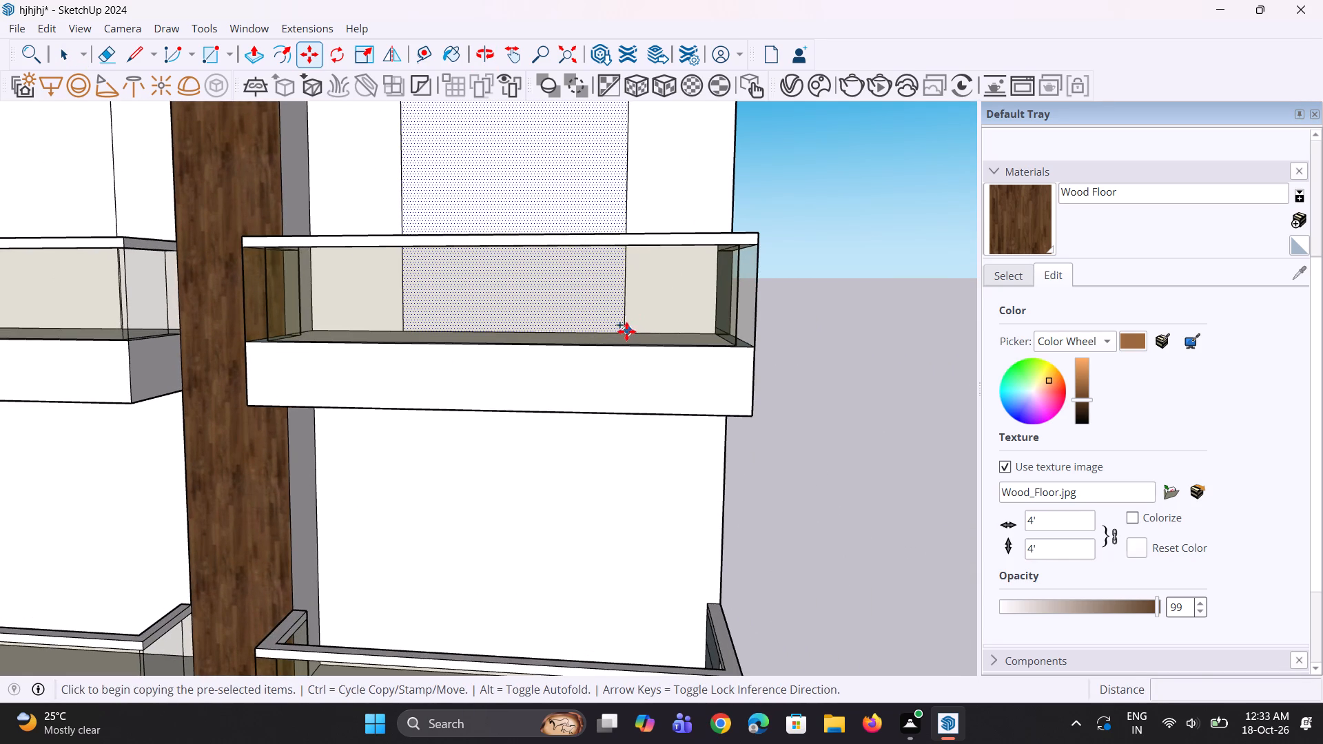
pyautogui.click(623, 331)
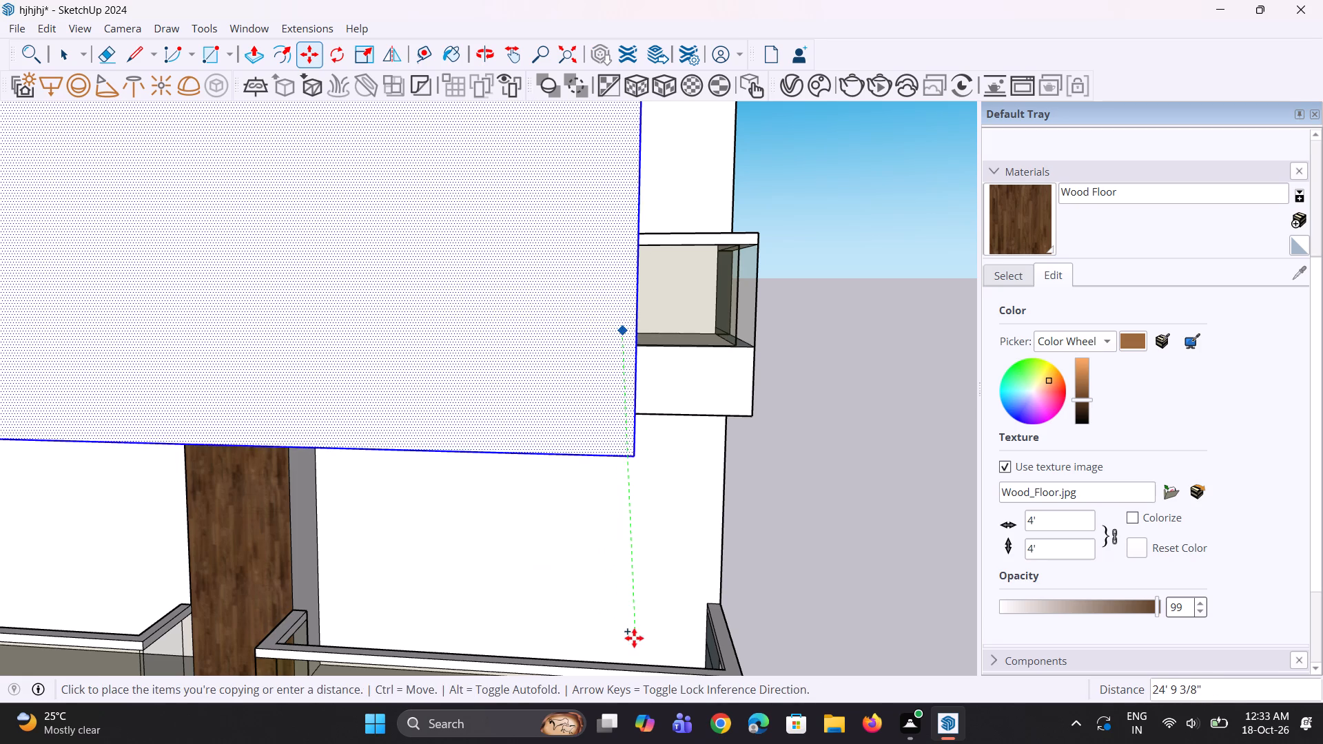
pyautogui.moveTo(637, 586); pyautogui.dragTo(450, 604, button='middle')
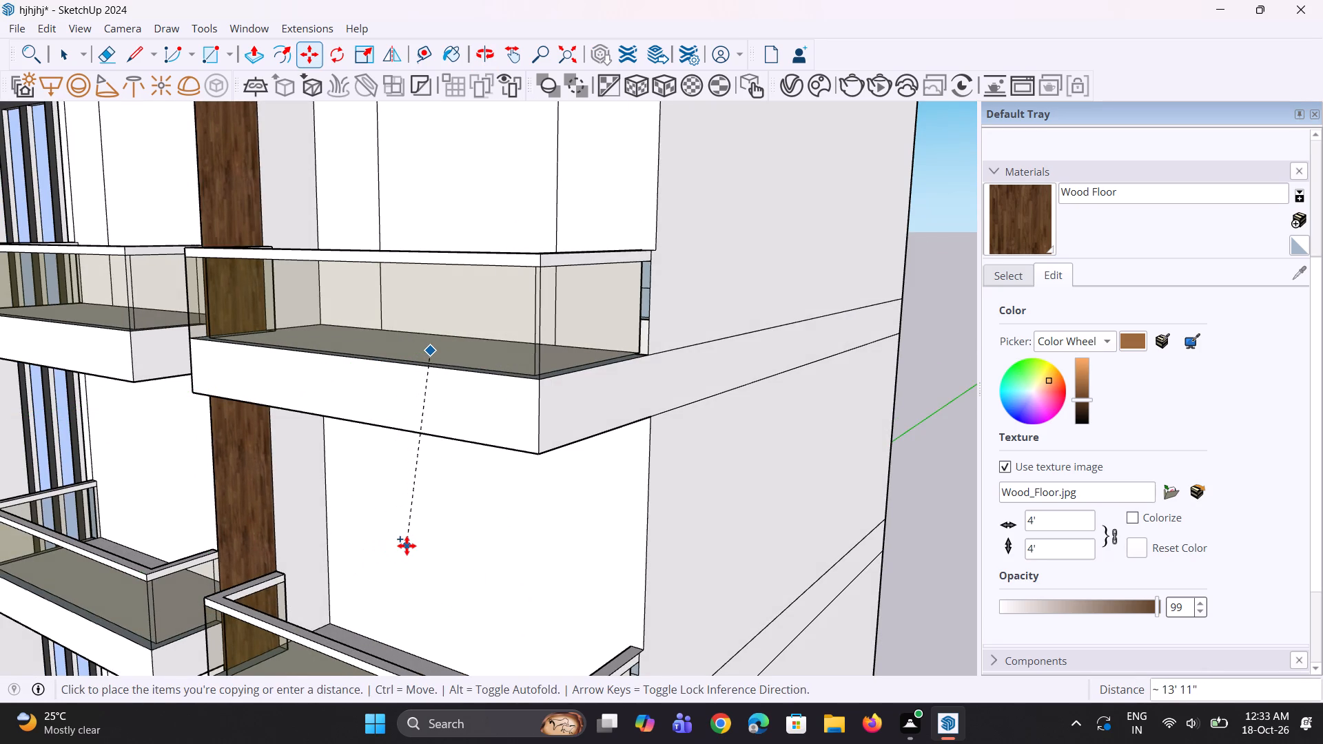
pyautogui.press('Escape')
# Copy the top opening's face beyond the wood pillar about 14'1" straight down onto the wall behind the second balcony.
pyautogui.press('space')
pyautogui.click(470, 214)
pyautogui.press('m')
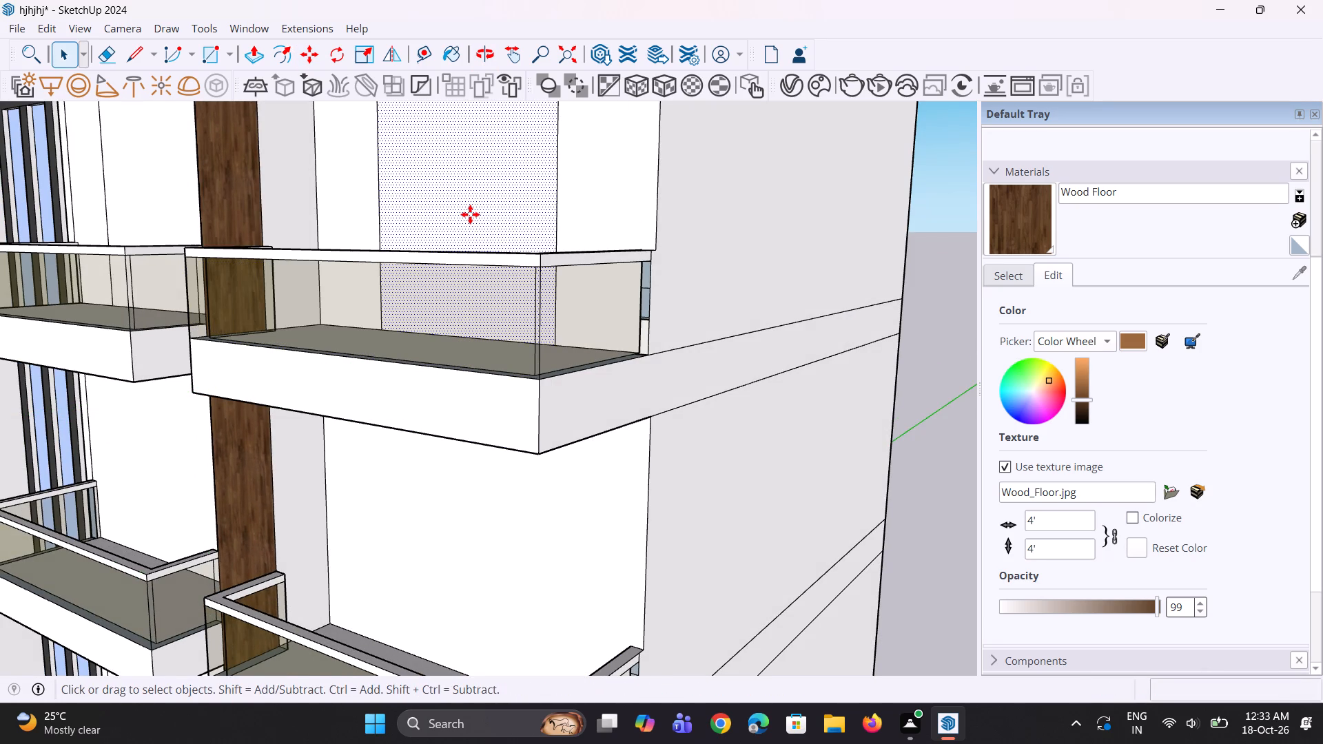
pyautogui.click(473, 209)
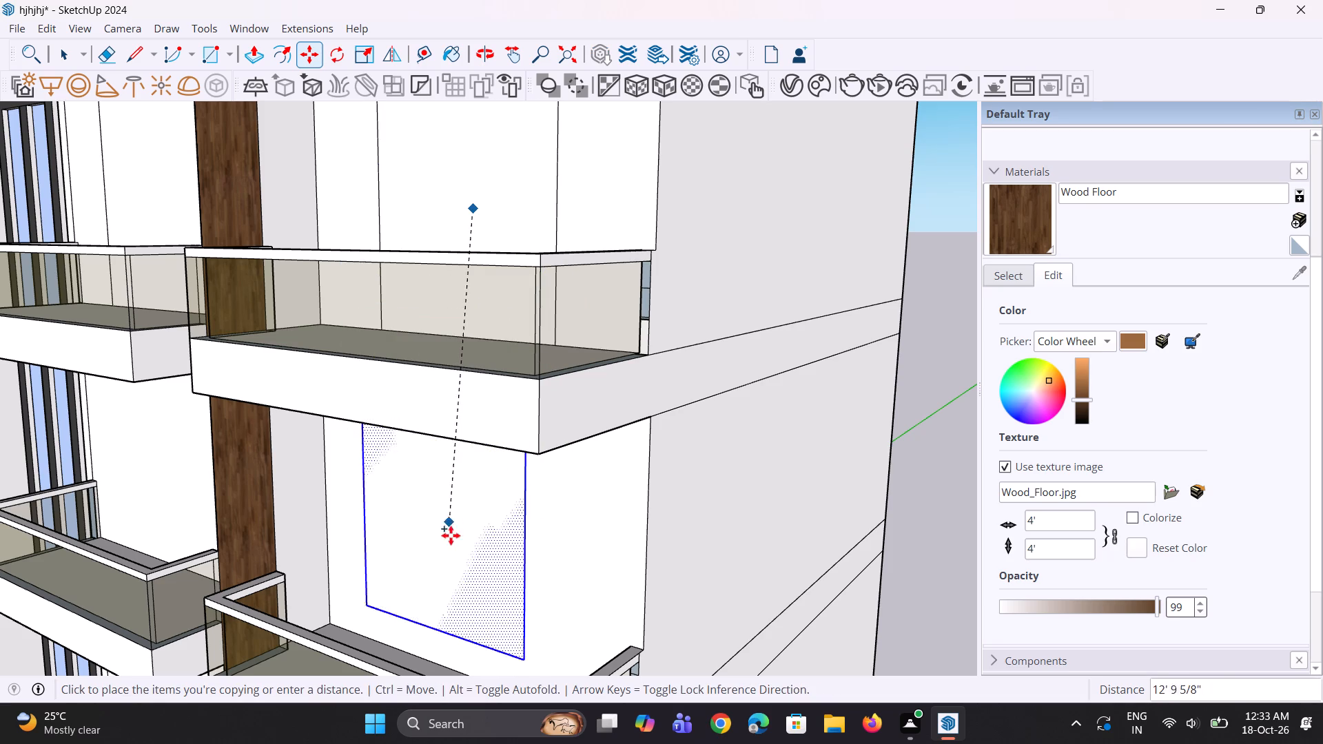
pyautogui.click(475, 567)
pyautogui.moveTo(517, 542); pyautogui.dragTo(574, 459, button='middle')
pyautogui.press('space')
pyautogui.press('space')
pyautogui.click(896, 464)
# Copy the second-balcony opening about 20'4" horizontally across the wood pillar onto the wall beside the tall blue glazing.
pyautogui.scroll(-5, 498, 388)
pyautogui.moveTo(426, 375); pyautogui.dragTo(444, 417, button='middle')
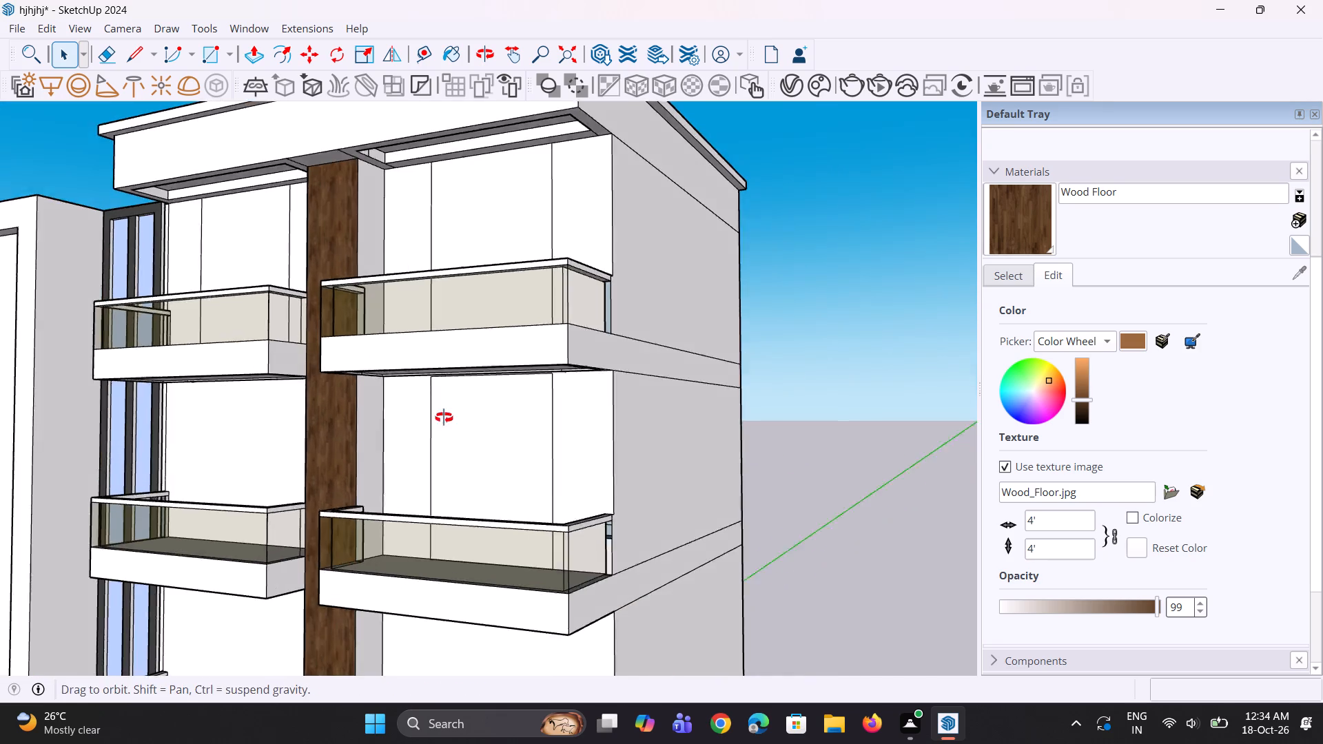
pyautogui.moveTo(444, 417); pyautogui.dragTo(509, 429, button='middle')
pyautogui.scroll(-5, 532, 429)
pyautogui.click(499, 444)
pyautogui.moveTo(411, 465); pyautogui.dragTo(493, 467, button='middle')
pyautogui.press('m')
pyautogui.click(515, 466)
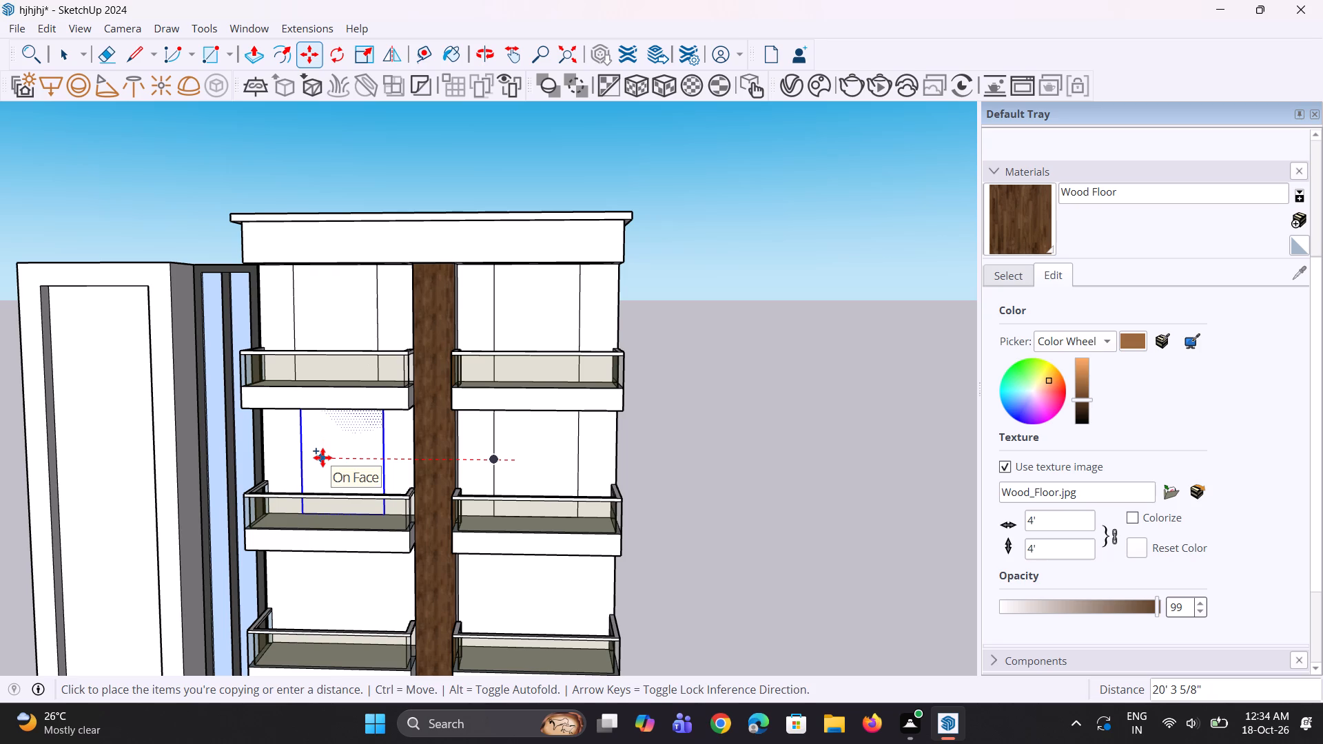
pyautogui.click(322, 457)
pyautogui.press('space')
pyautogui.press('space')
# Copy the second-balcony opening on the glazing side about 14'1" straight down onto the wall behind the third balcony.
pyautogui.scroll(-4, 337, 390)
pyautogui.moveTo(384, 490); pyautogui.dragTo(375, 489, button='middle')
pyautogui.press('m')
pyautogui.scroll(2, 351, 454)
pyautogui.click(348, 436)
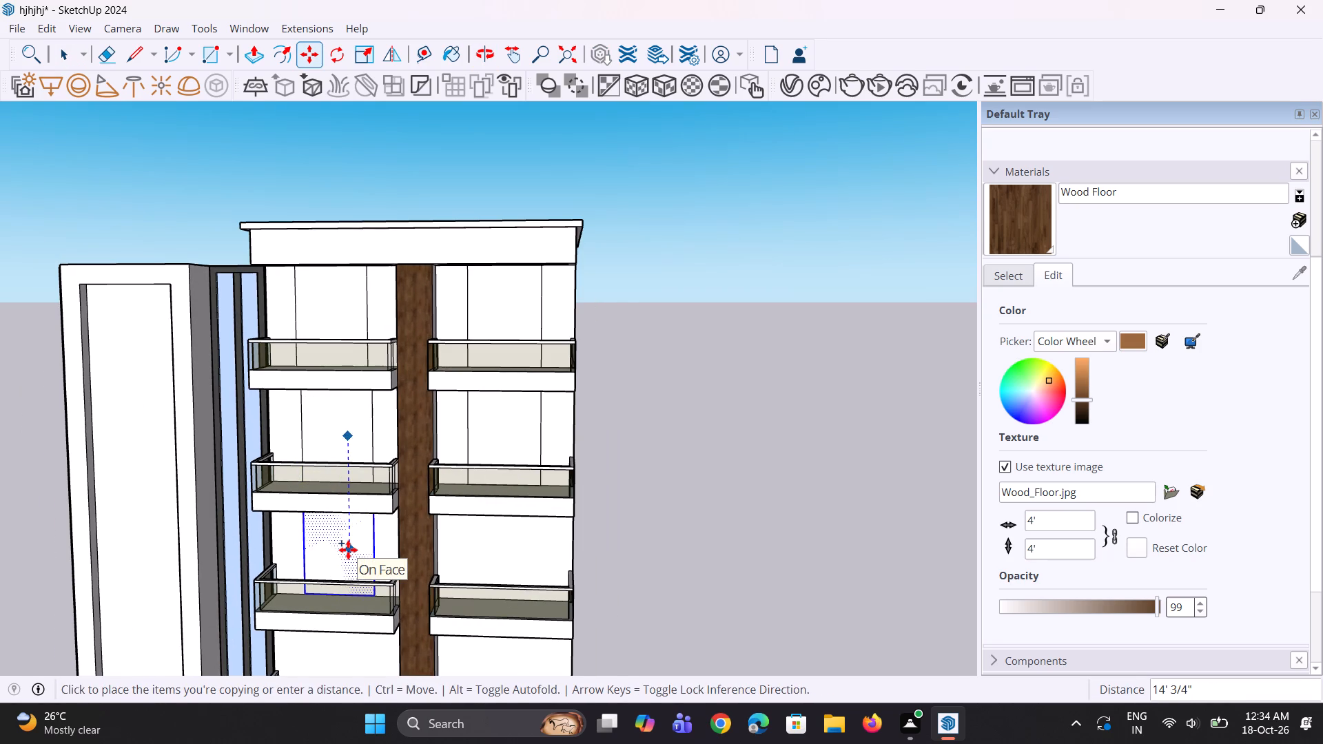
pyautogui.click(348, 550)
# Copy the third-balcony opening about 19'7" horizontally across the wood pillar onto the matching wall on the outer side.
pyautogui.moveTo(351, 546); pyautogui.dragTo(390, 478, button='middle')
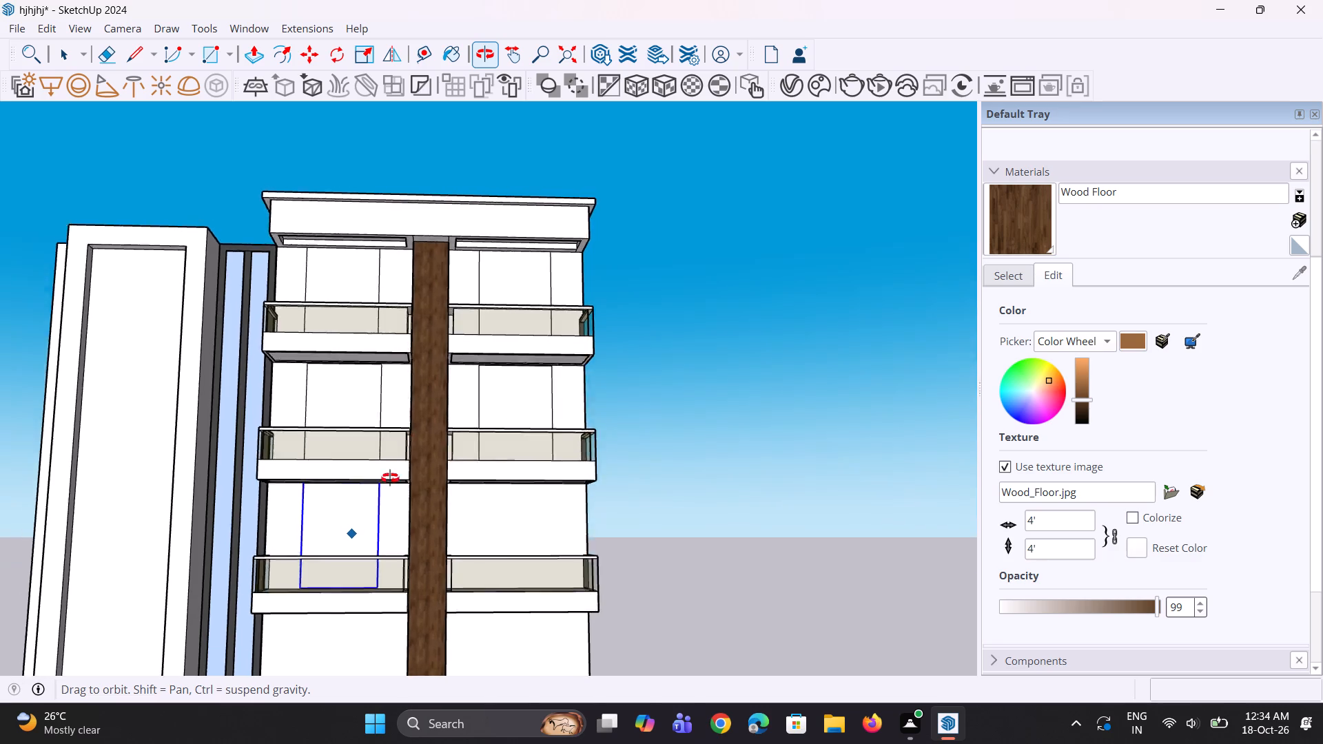
pyautogui.moveTo(390, 478); pyautogui.dragTo(382, 499, button='middle')
pyautogui.press('m')
pyautogui.click(336, 528)
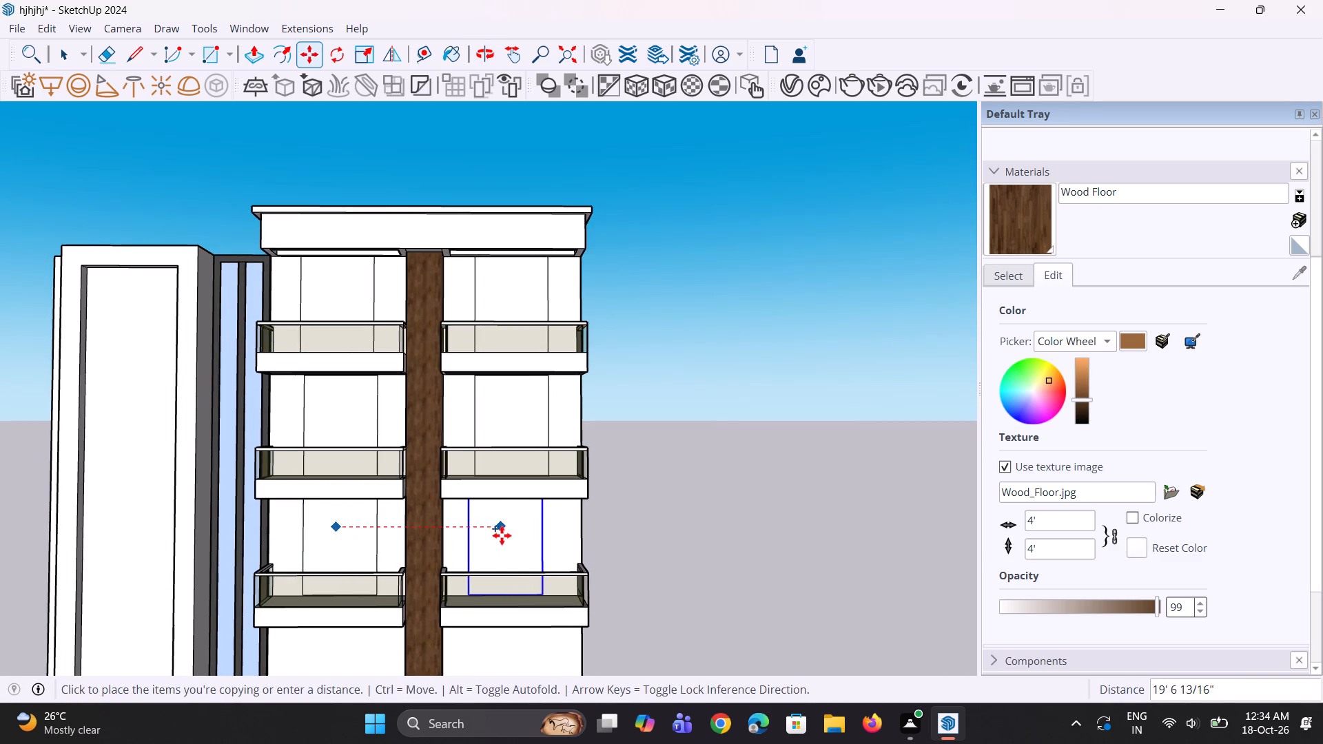
pyautogui.click(504, 536)
pyautogui.press('space')
pyautogui.click(662, 512)
# Copy the outer third-balcony opening about 14'2" straight down onto the wall behind the lowest balcony.
pyautogui.scroll(-2, 365, 373)
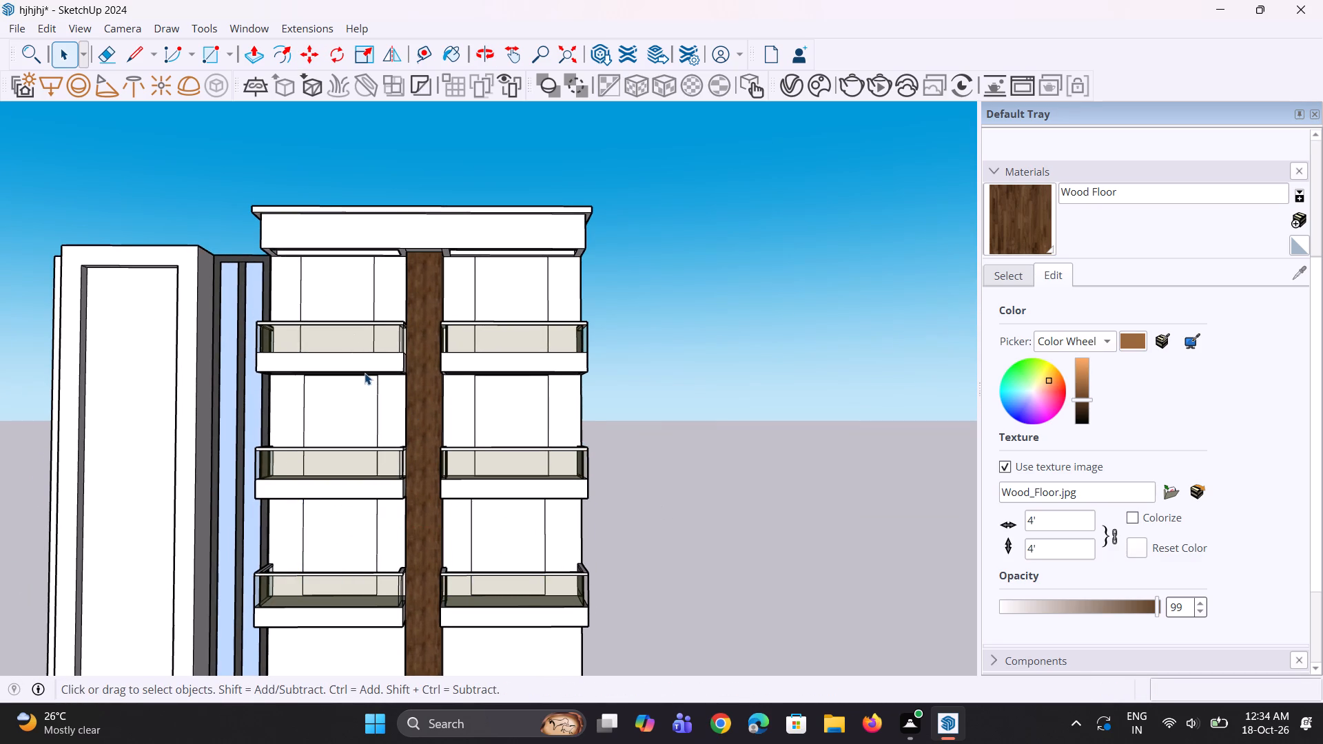
pyautogui.scroll(-2, 365, 373)
pyautogui.moveTo(393, 417); pyautogui.dragTo(389, 446, button='middle')
pyautogui.scroll(-4, 353, 327)
pyautogui.scroll(3, 424, 447)
pyautogui.click(432, 450)
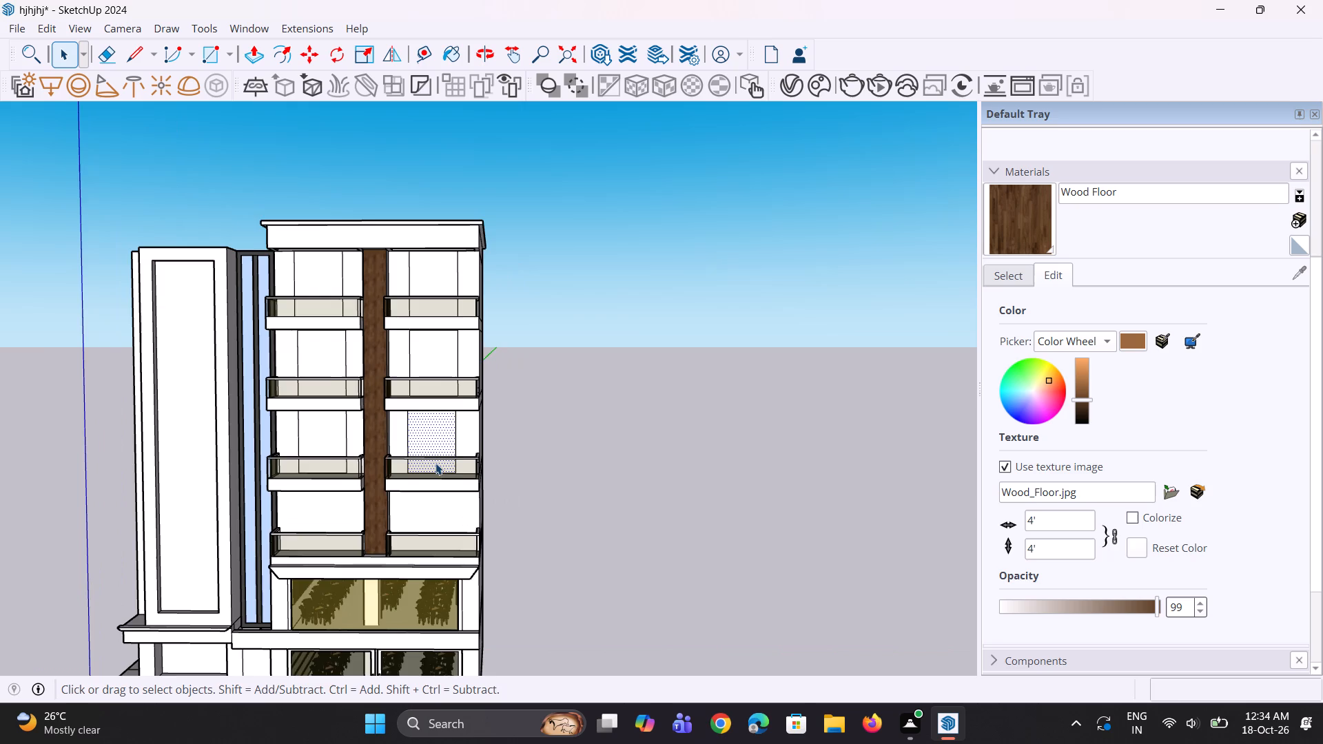
pyautogui.scroll(5, 435, 464)
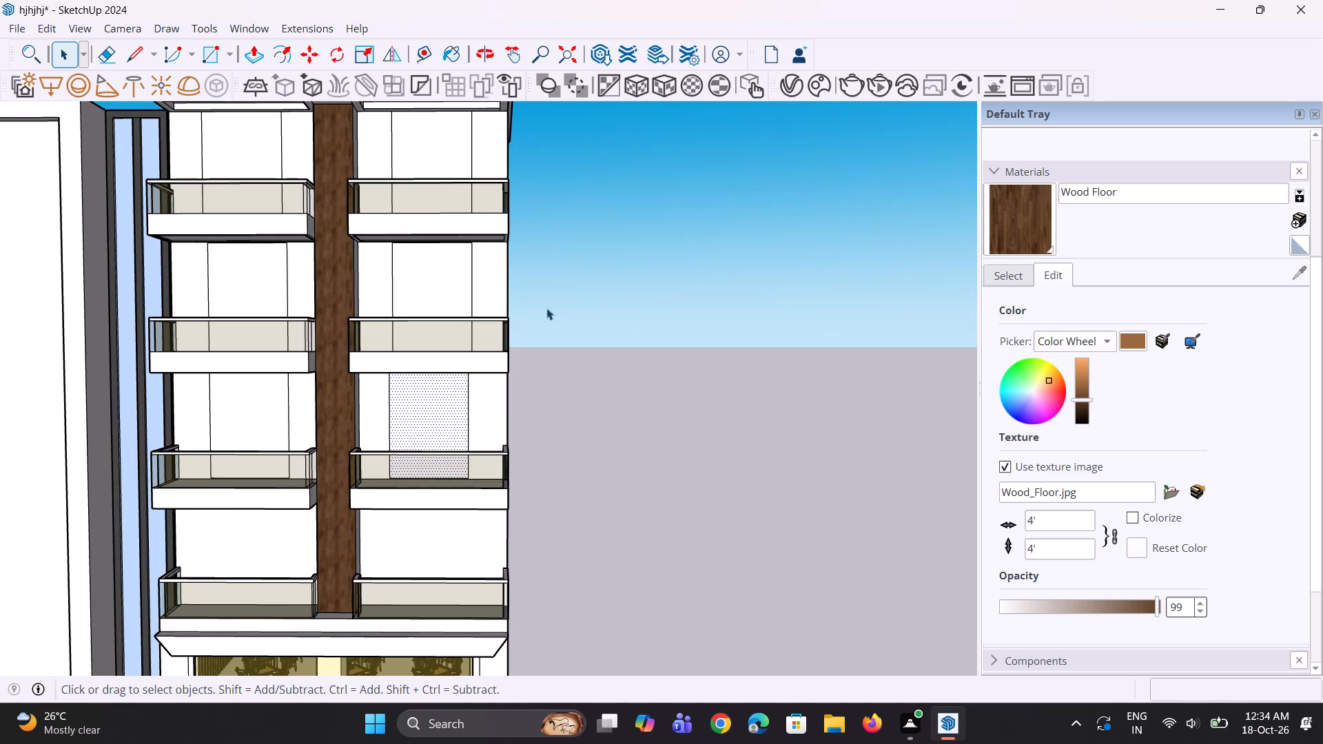
pyautogui.press('m')
pyautogui.scroll(1, 381, 397)
pyautogui.click(430, 412)
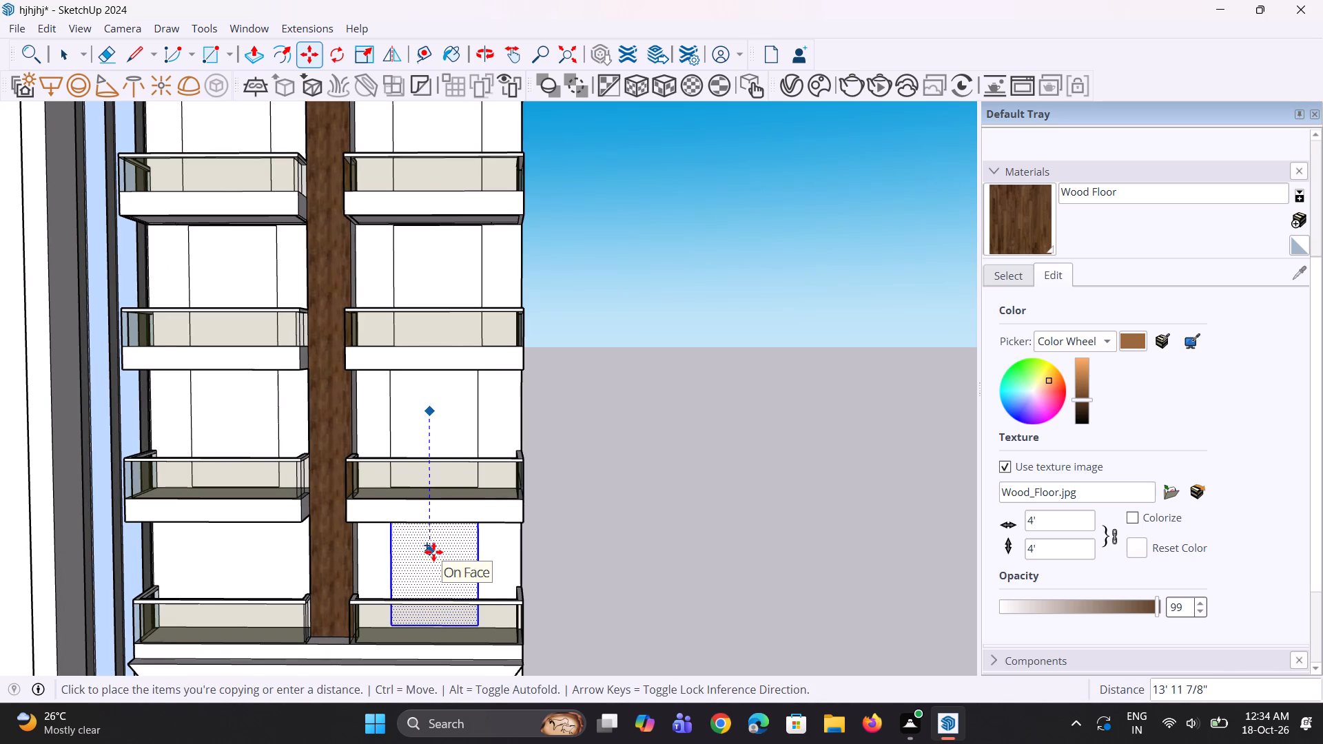
pyautogui.click(433, 552)
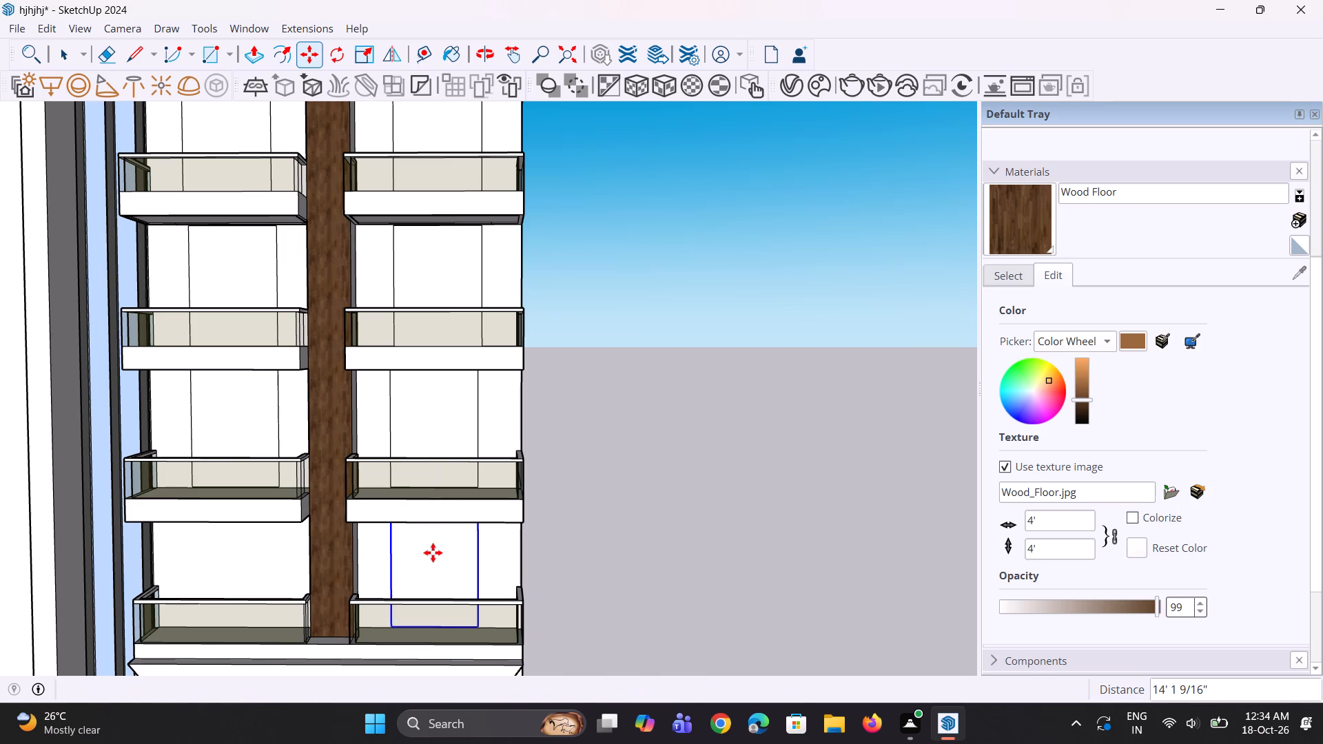
pyautogui.press('space')
# Copy the lowest-balcony opening about 19'8" horizontally across the wood pillar onto the wall on the glazing side.
pyautogui.scroll(-1, 444, 473)
pyautogui.moveTo(444, 473); pyautogui.dragTo(462, 398, button='middle')
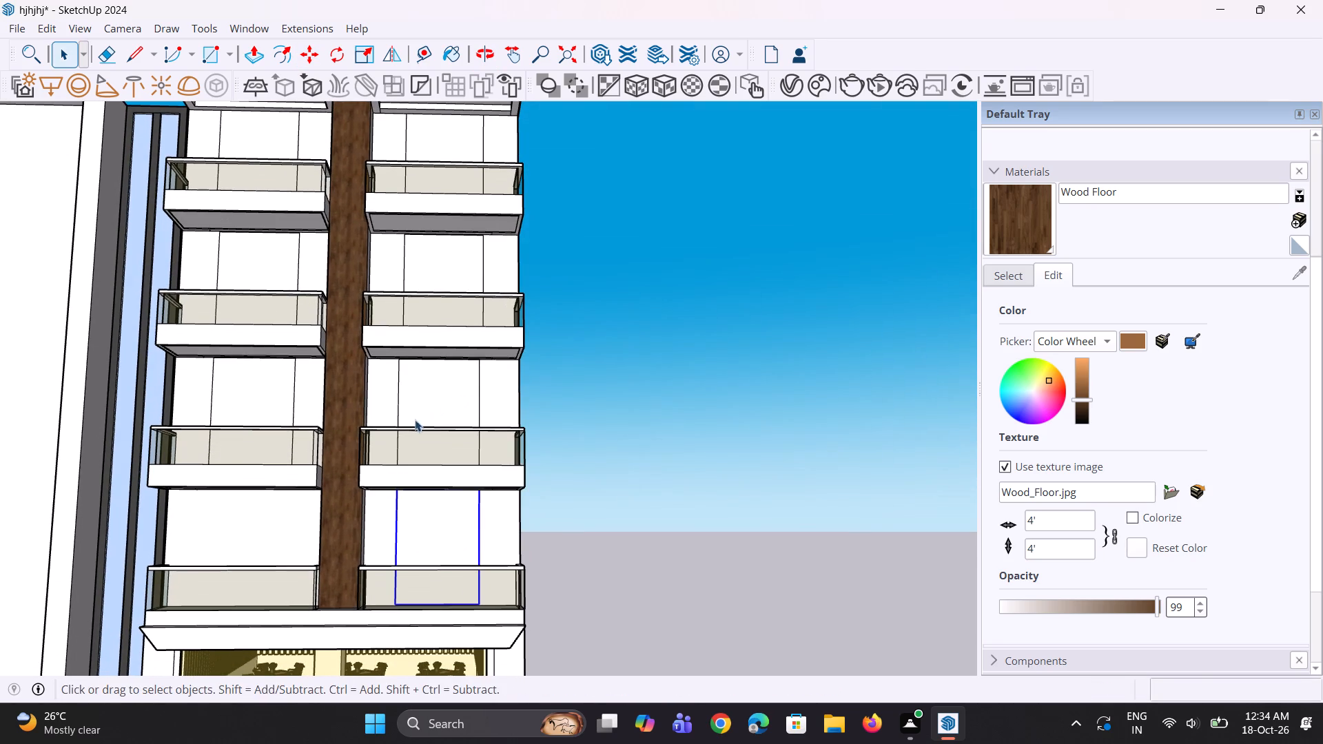
pyautogui.press('m')
pyautogui.click(410, 521)
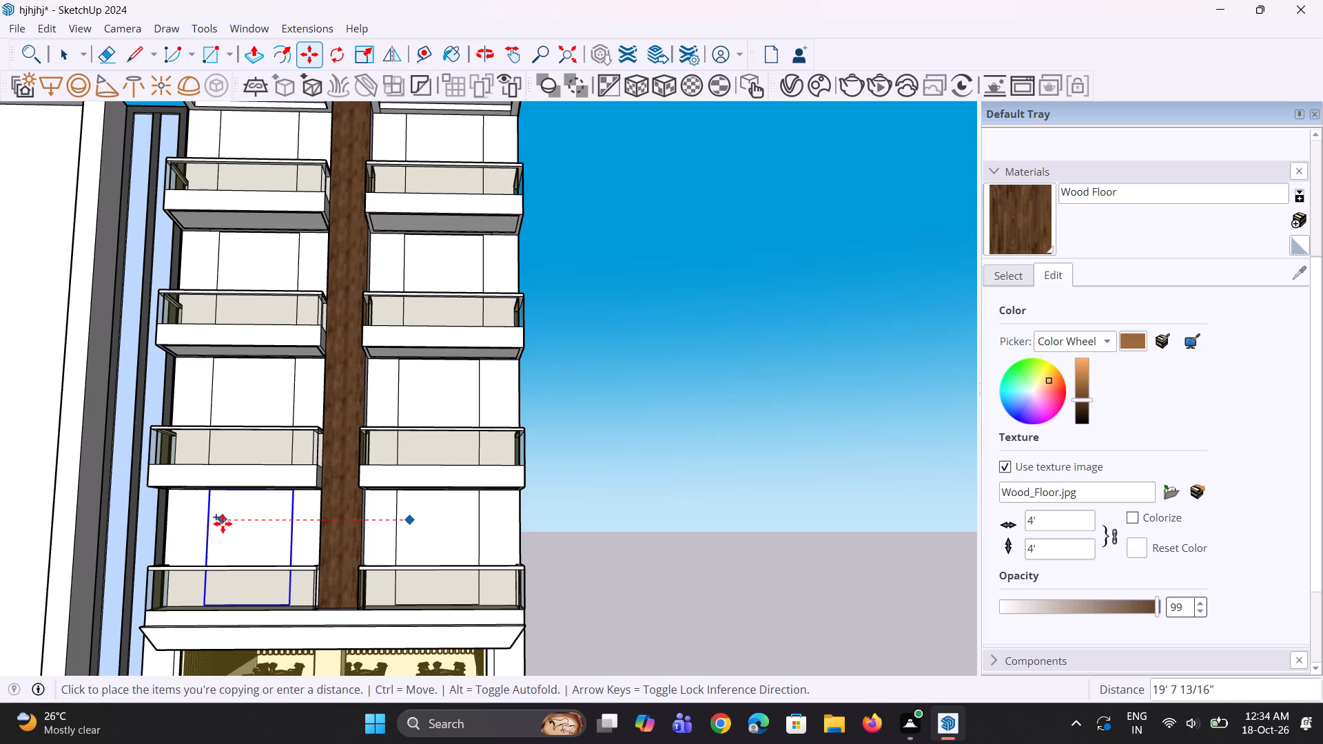
pyautogui.click(224, 526)
pyautogui.press('space')
pyautogui.press('space')
pyautogui.click(576, 515)
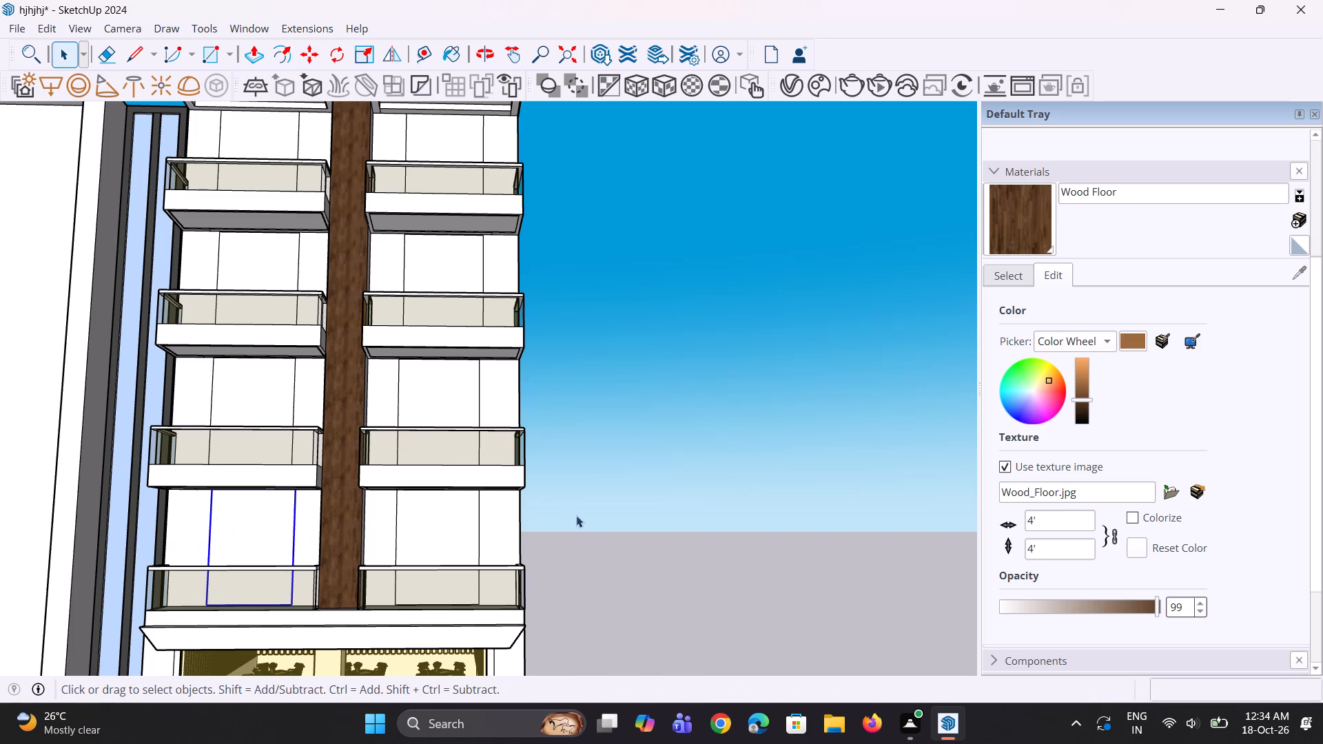
pyautogui.scroll(-4, 435, 524)
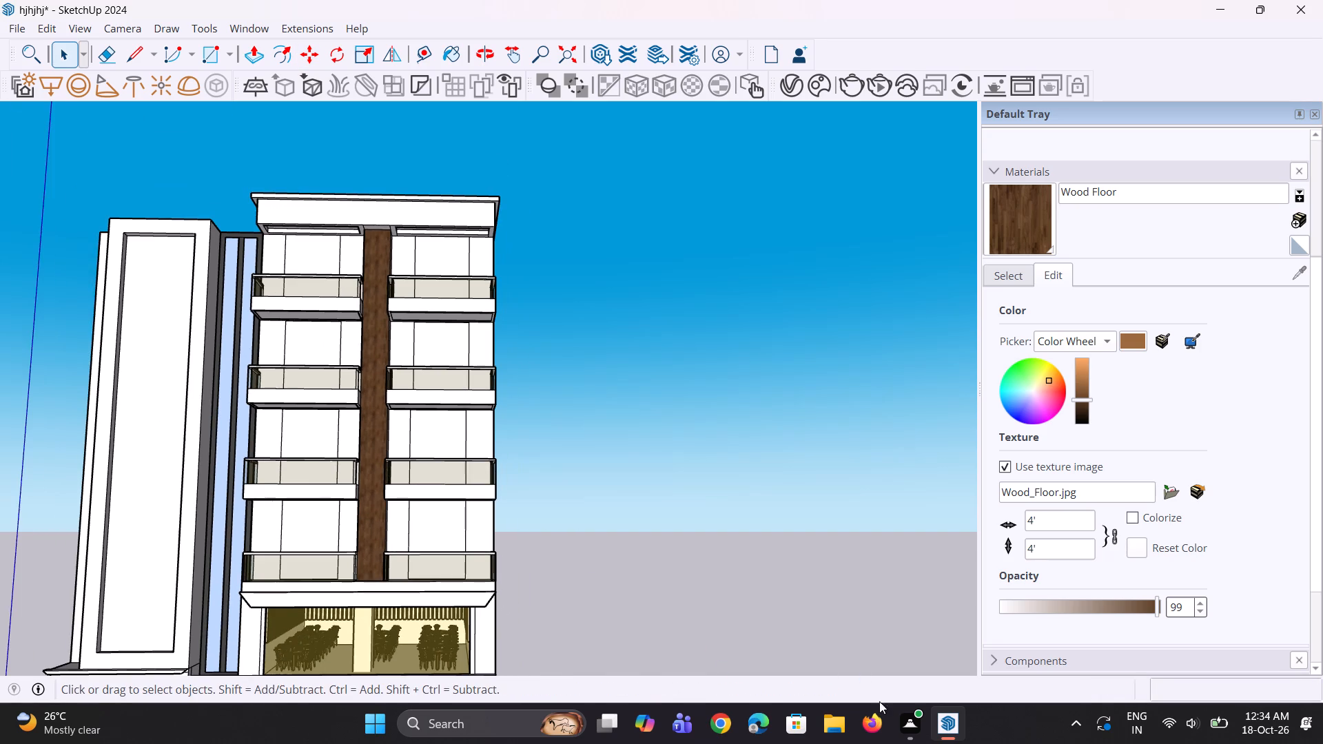